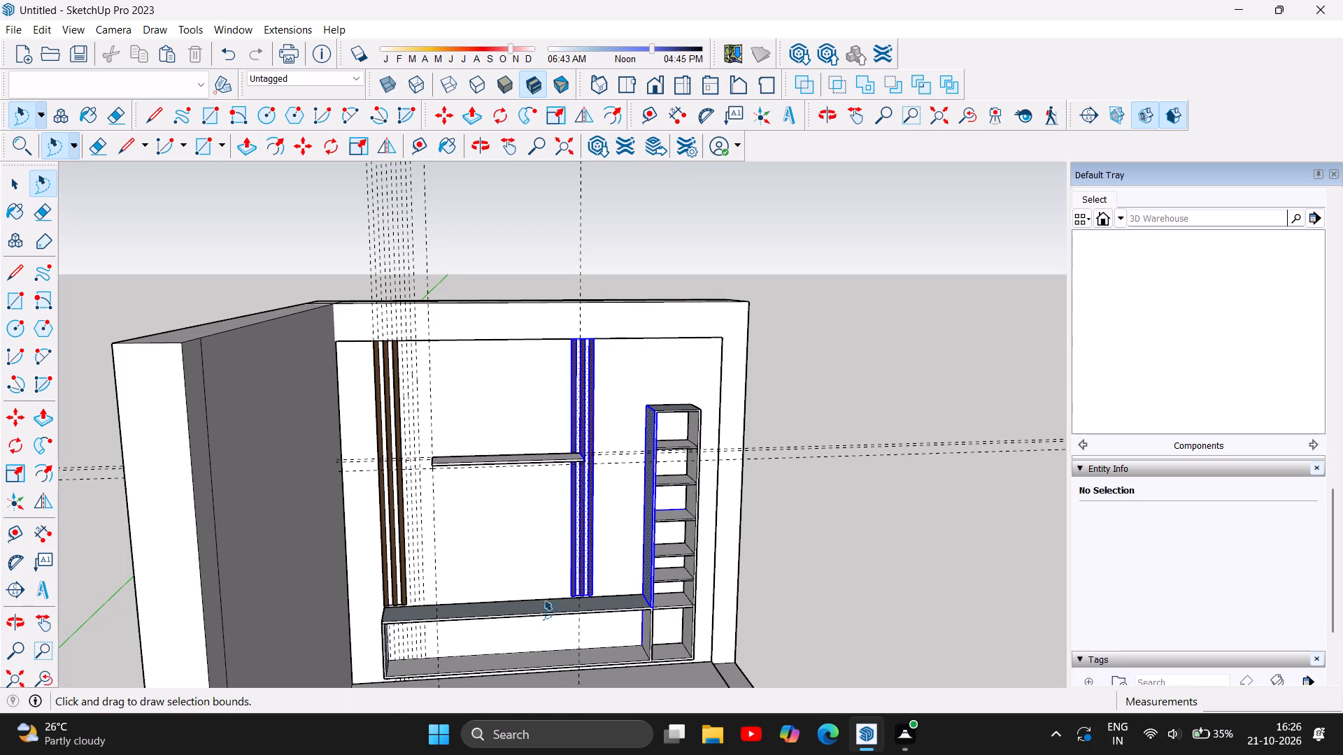
Copy only the three brown strips nearest the tall shelving unit and paste the copy onto the floor in front of the TV wall.
key("Escape")
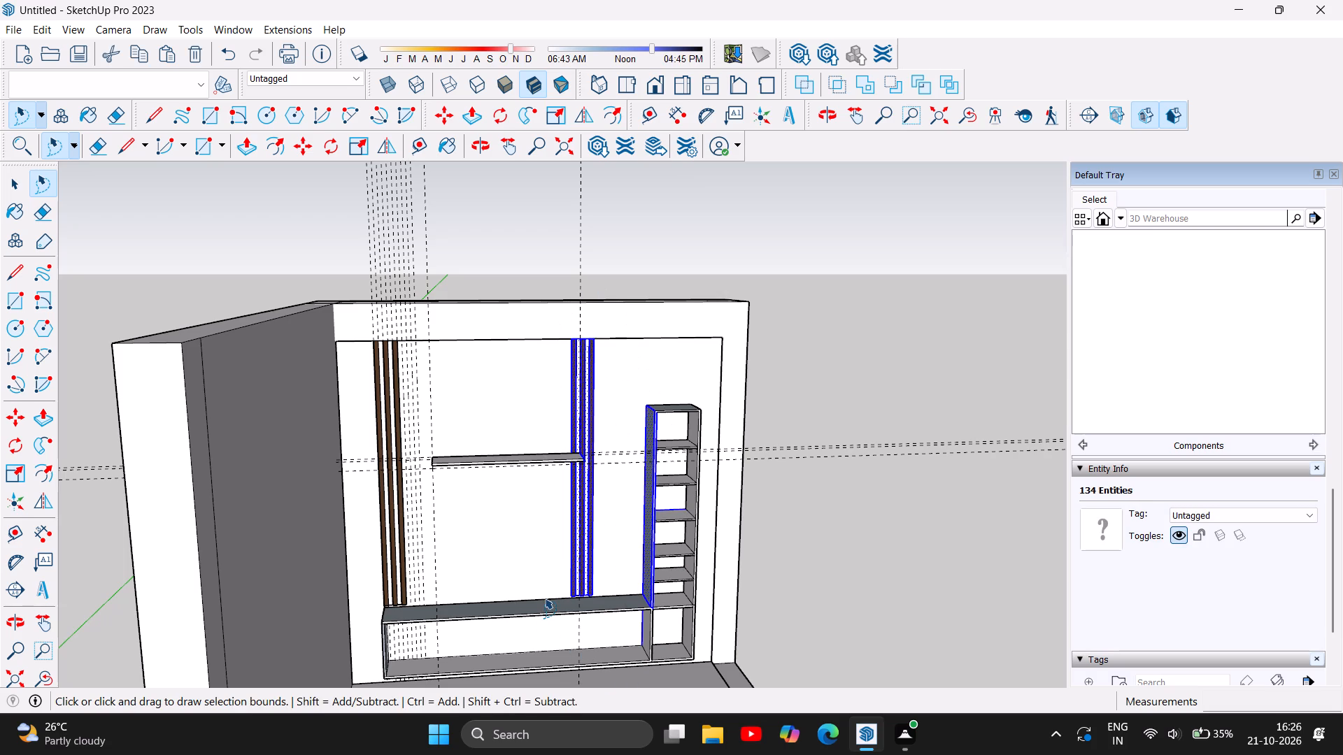
left_click(962, 407)
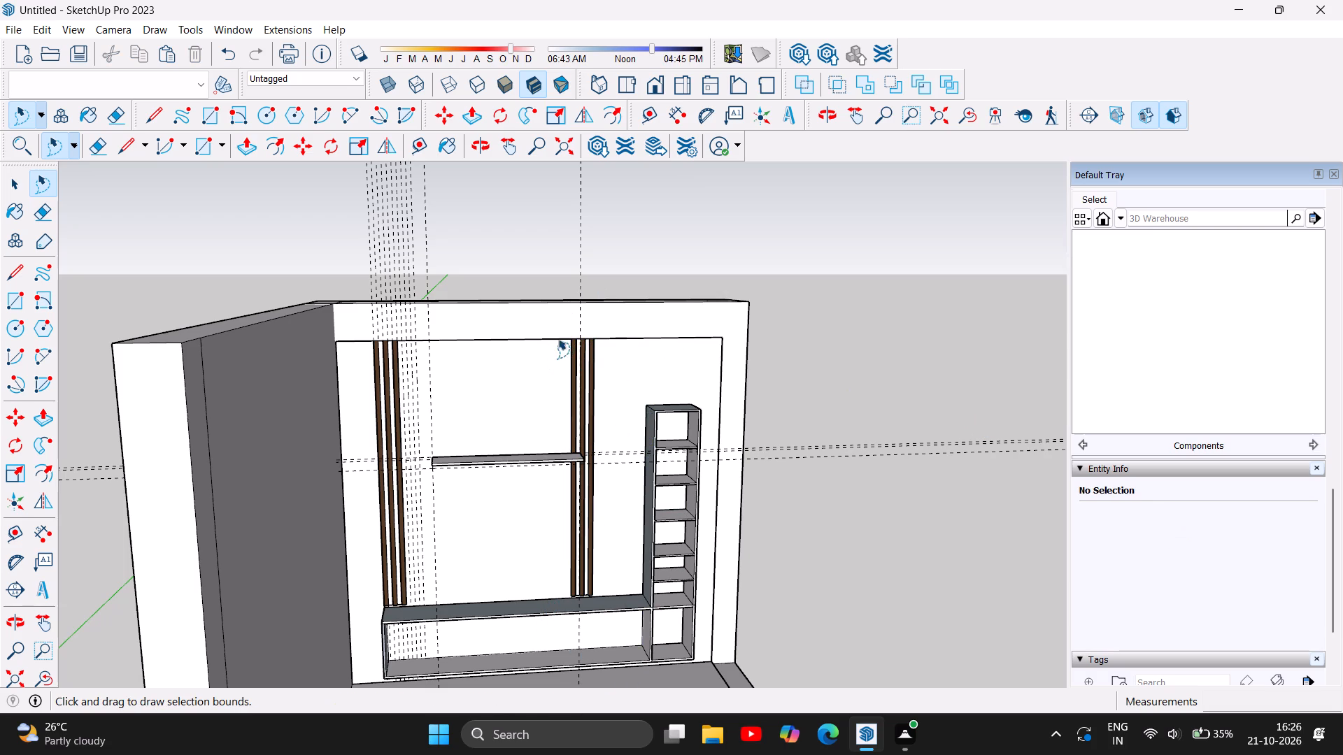
left_click_drag(557, 339, 603, 543)
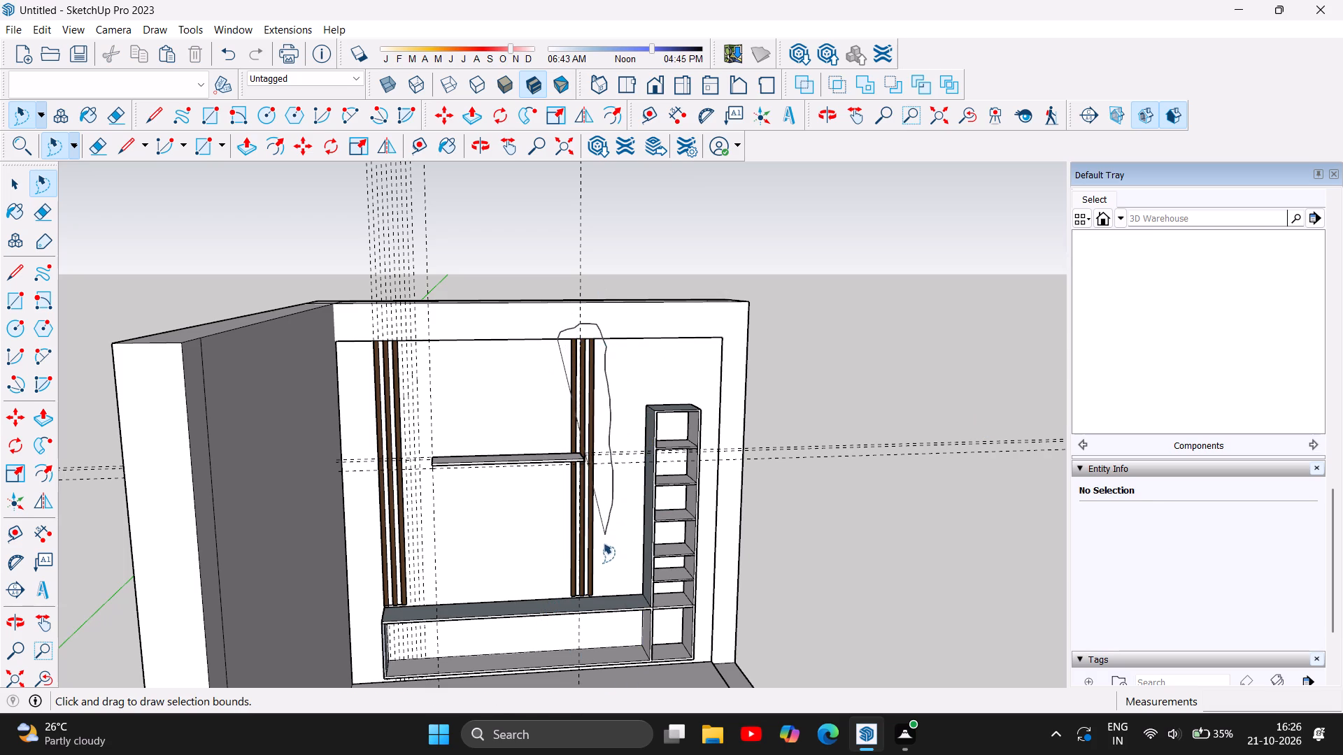
left_click_drag(603, 543, 566, 603)
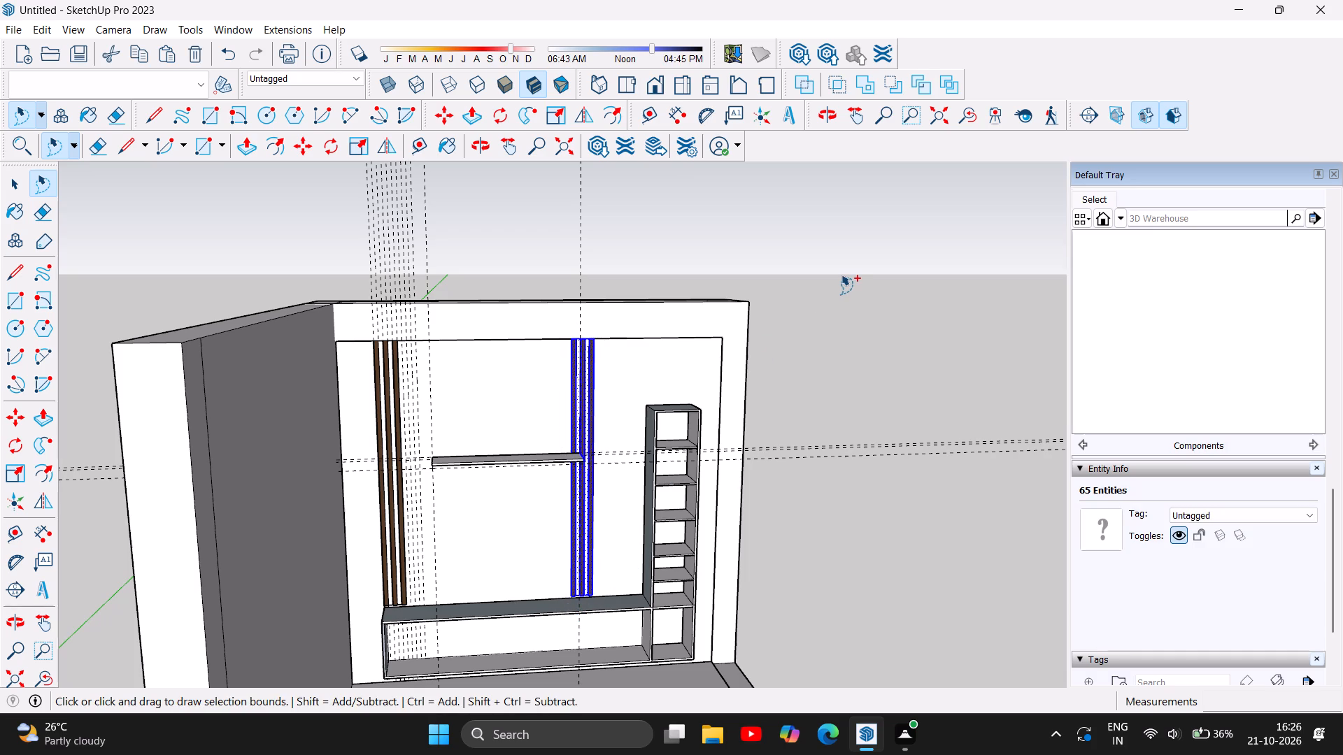
key("ctrl+c")
key("ctrl+v")
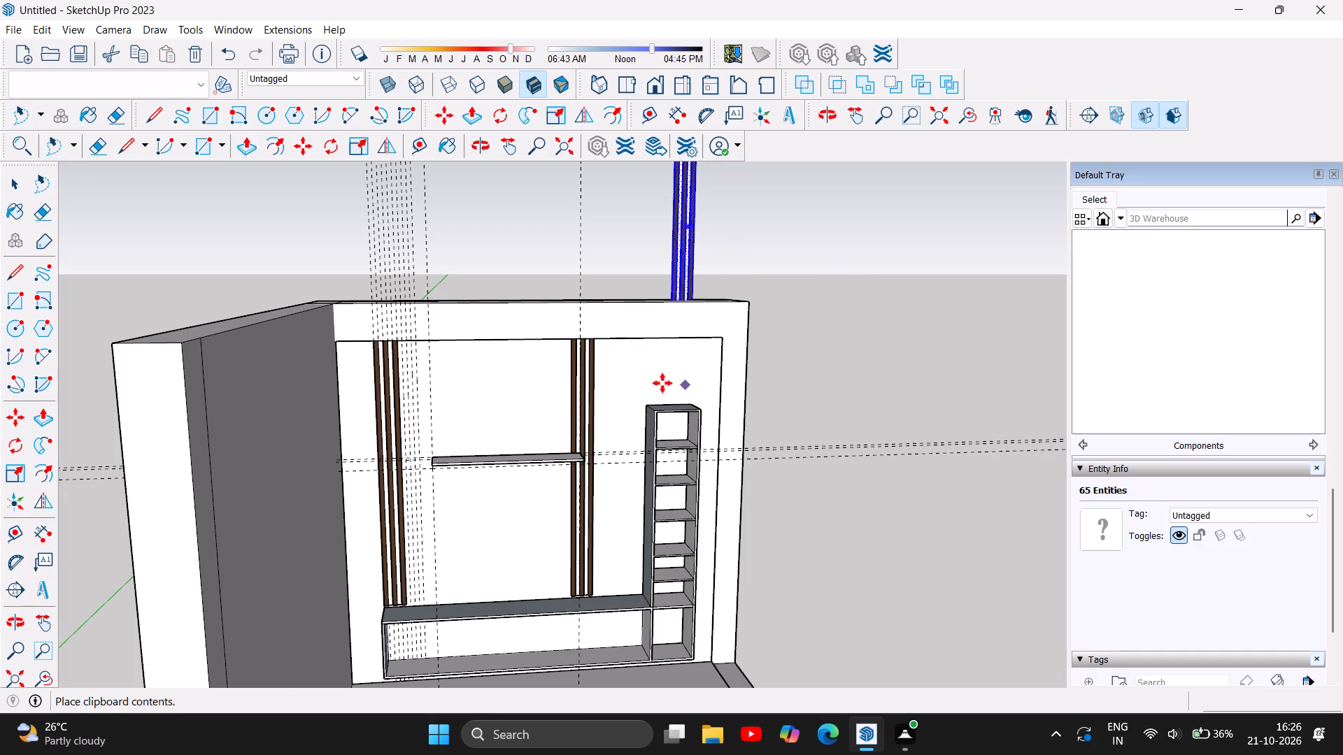
scroll(619, 483, "down", 4)
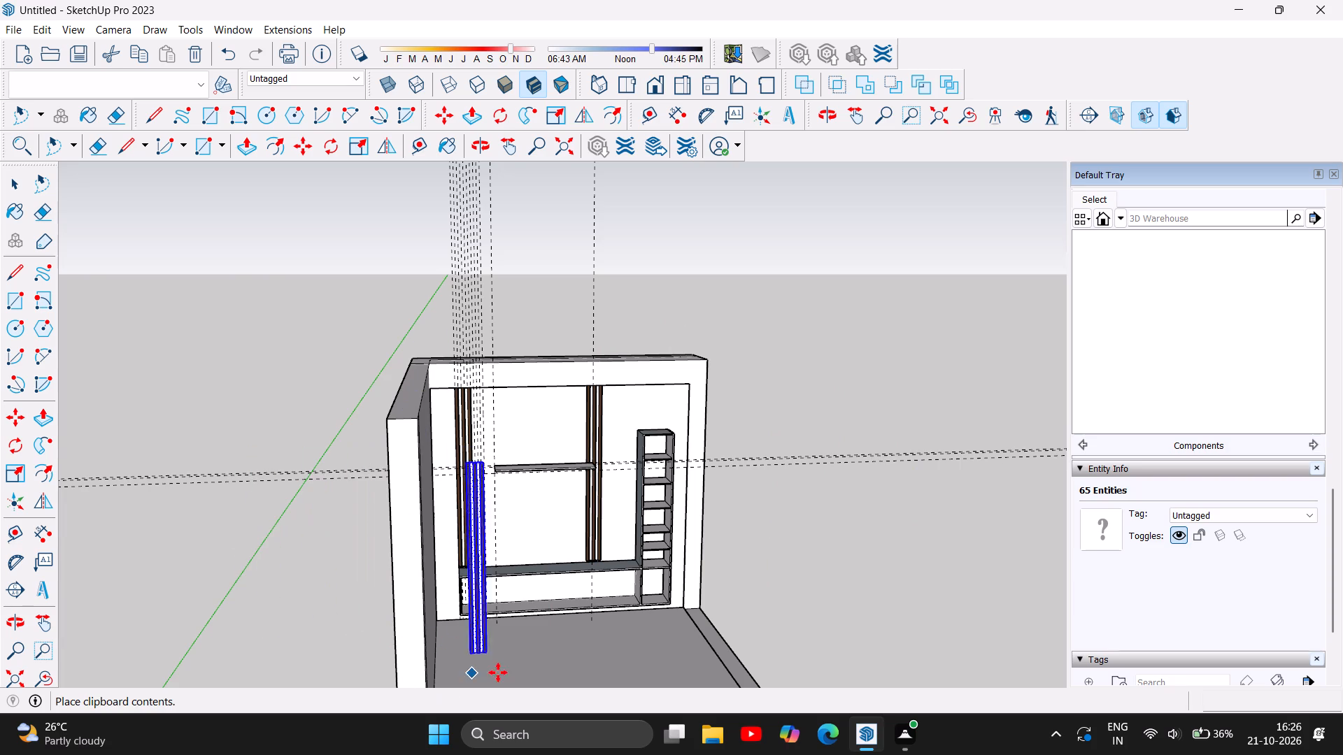
scroll(623, 564, "up", 4)
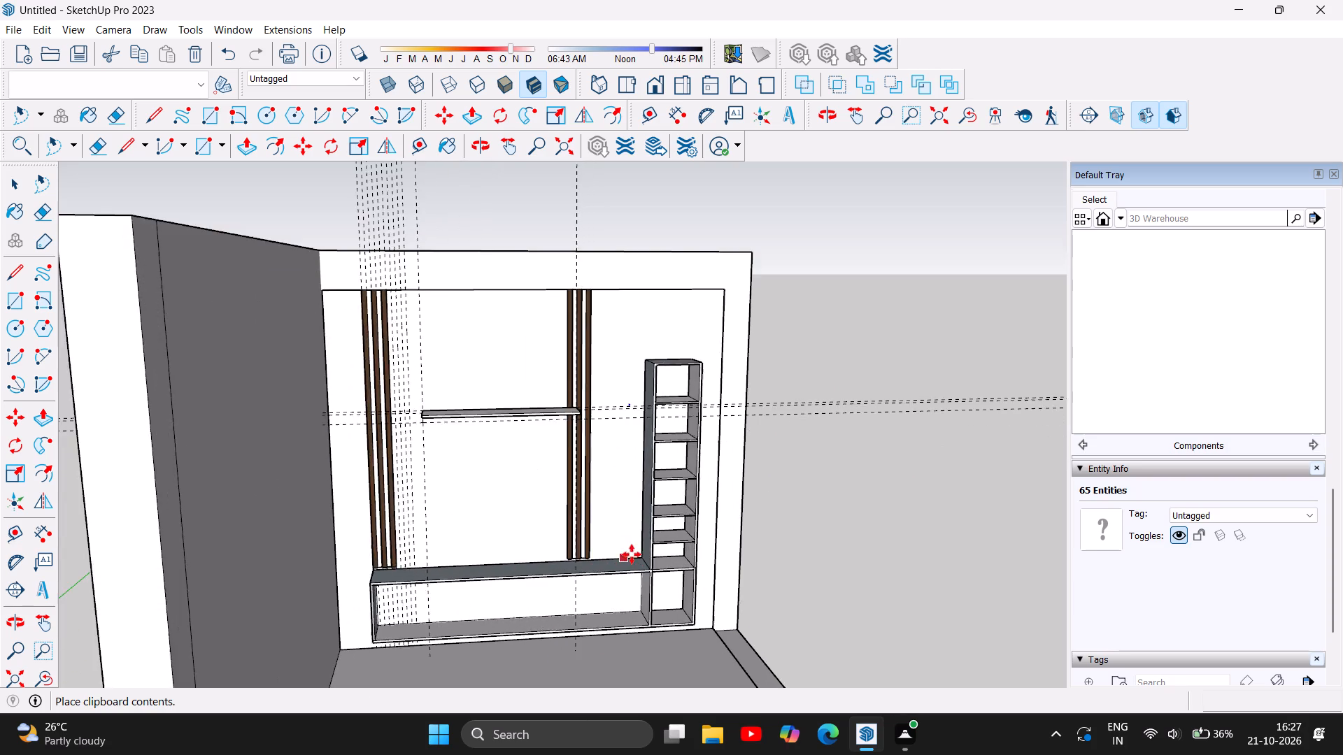
scroll(636, 548, "up", 7)
scroll(376, 476, "down", 6)
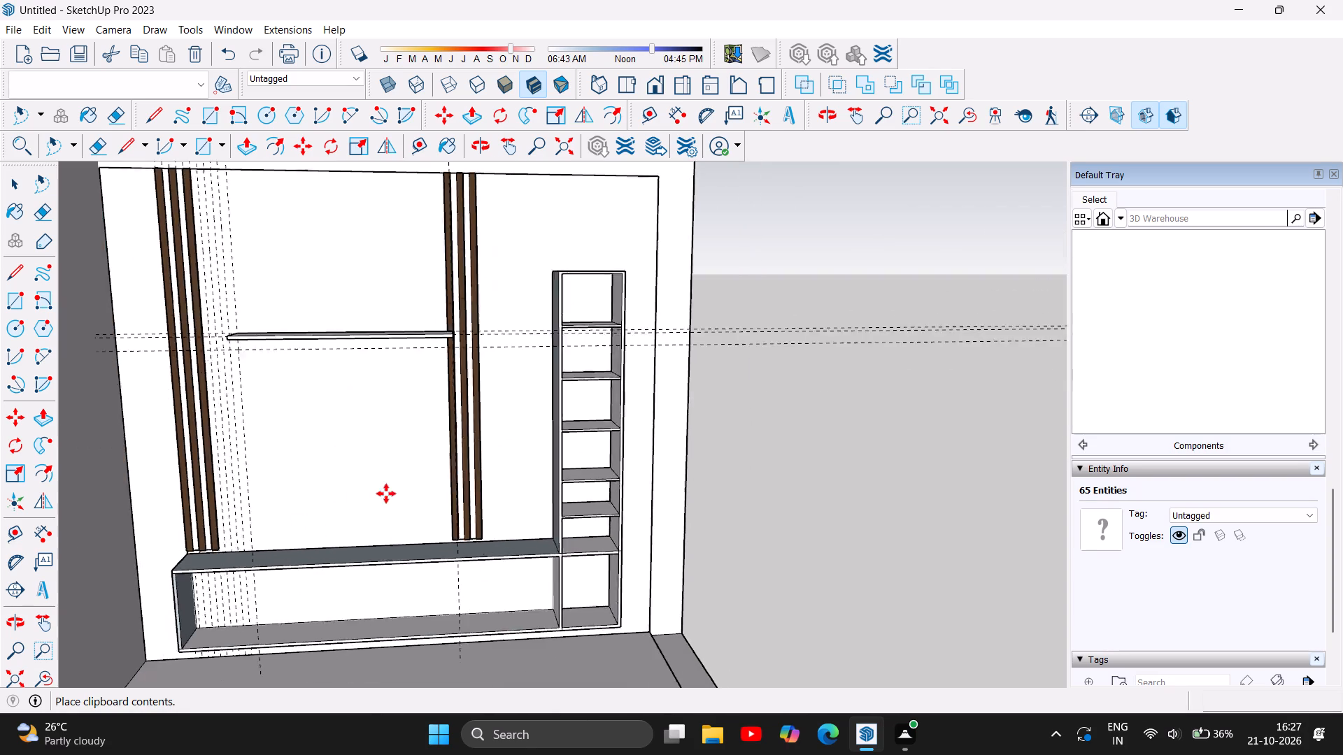
scroll(387, 445, "down", 6)
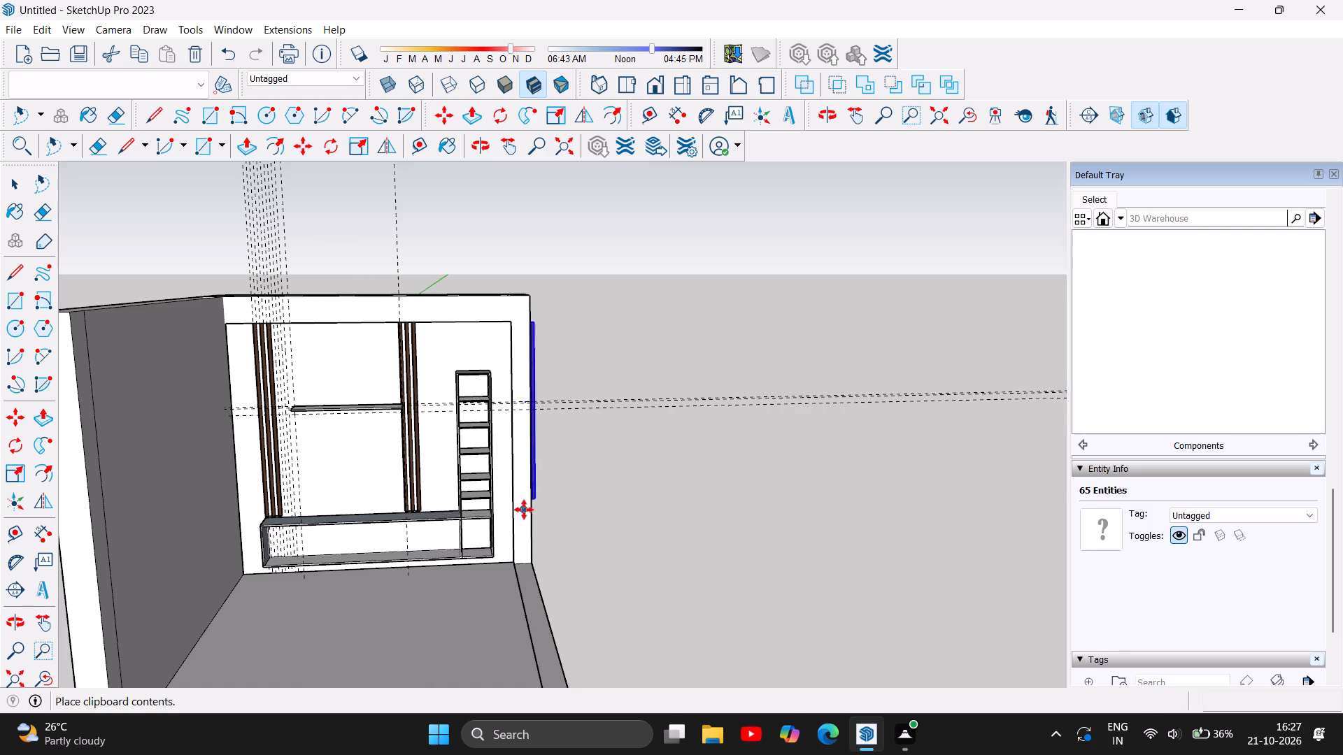
scroll(940, 412, "down", 1)
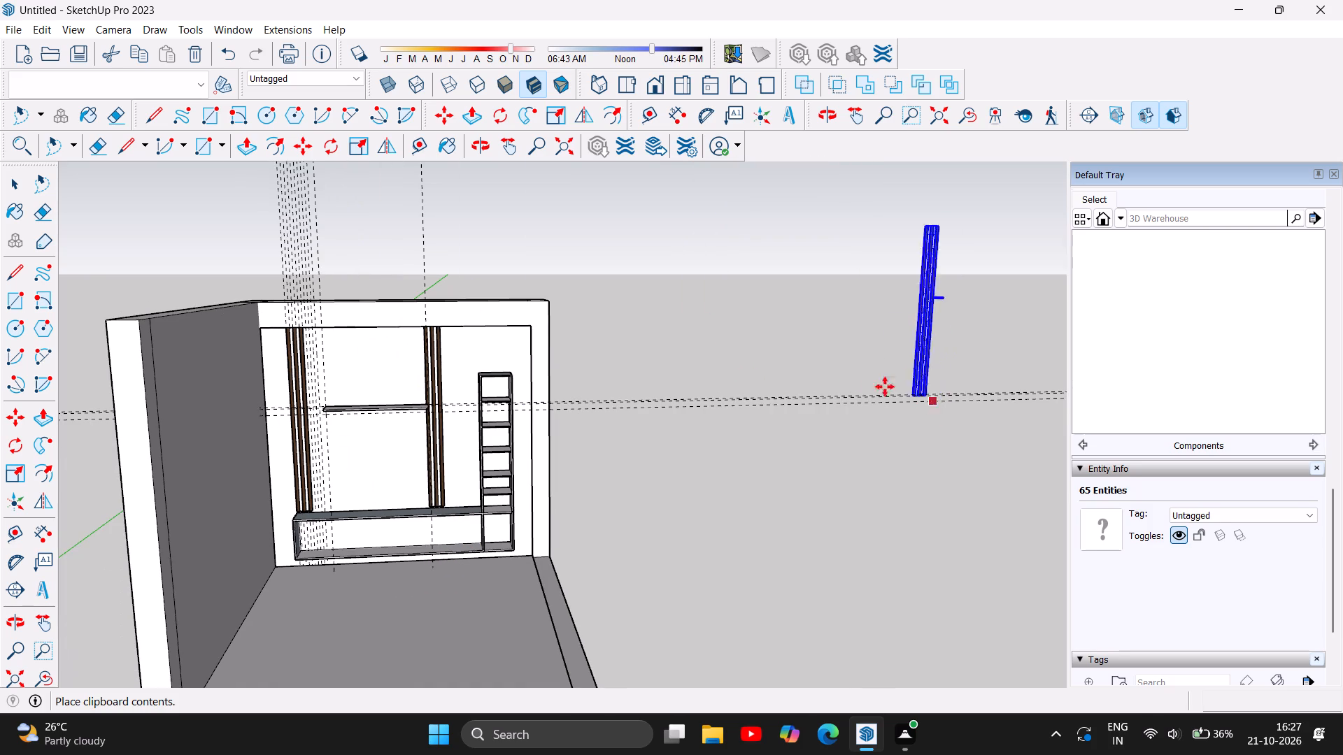
scroll(568, 610, "down", 1)
left_click(450, 650)
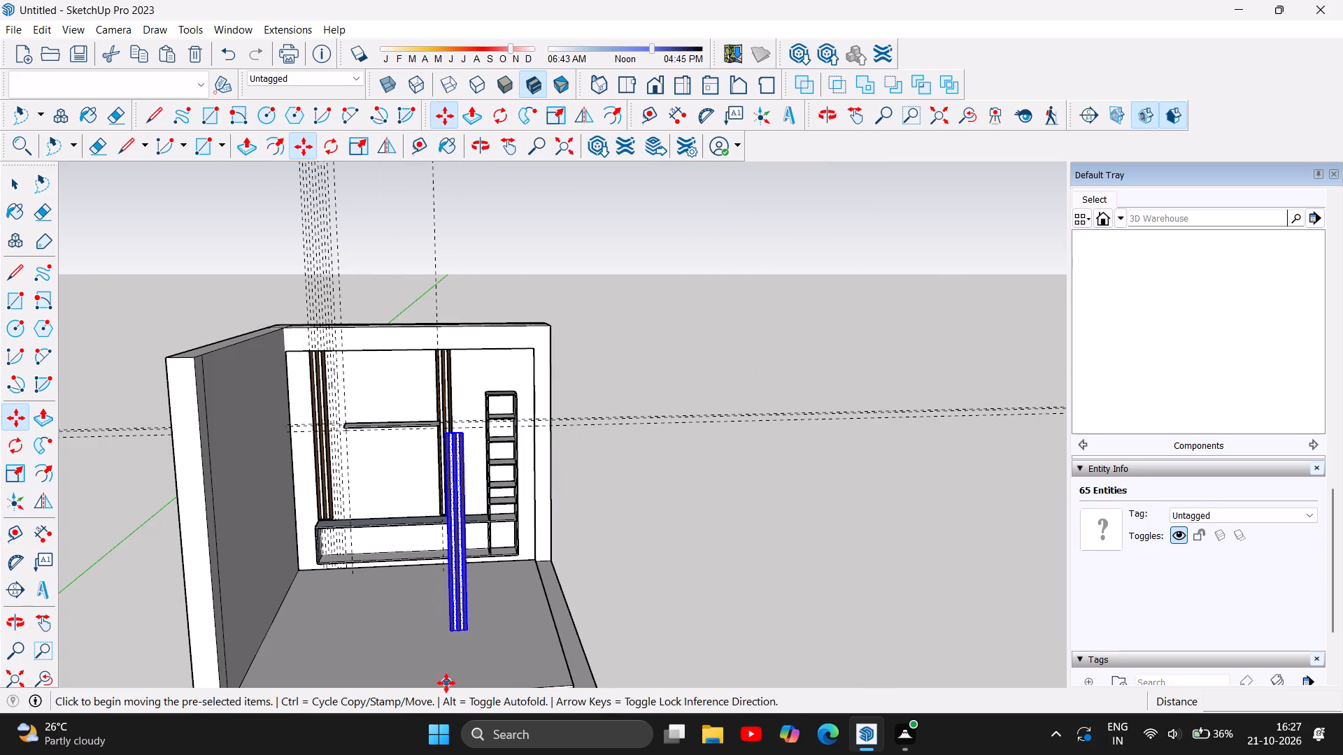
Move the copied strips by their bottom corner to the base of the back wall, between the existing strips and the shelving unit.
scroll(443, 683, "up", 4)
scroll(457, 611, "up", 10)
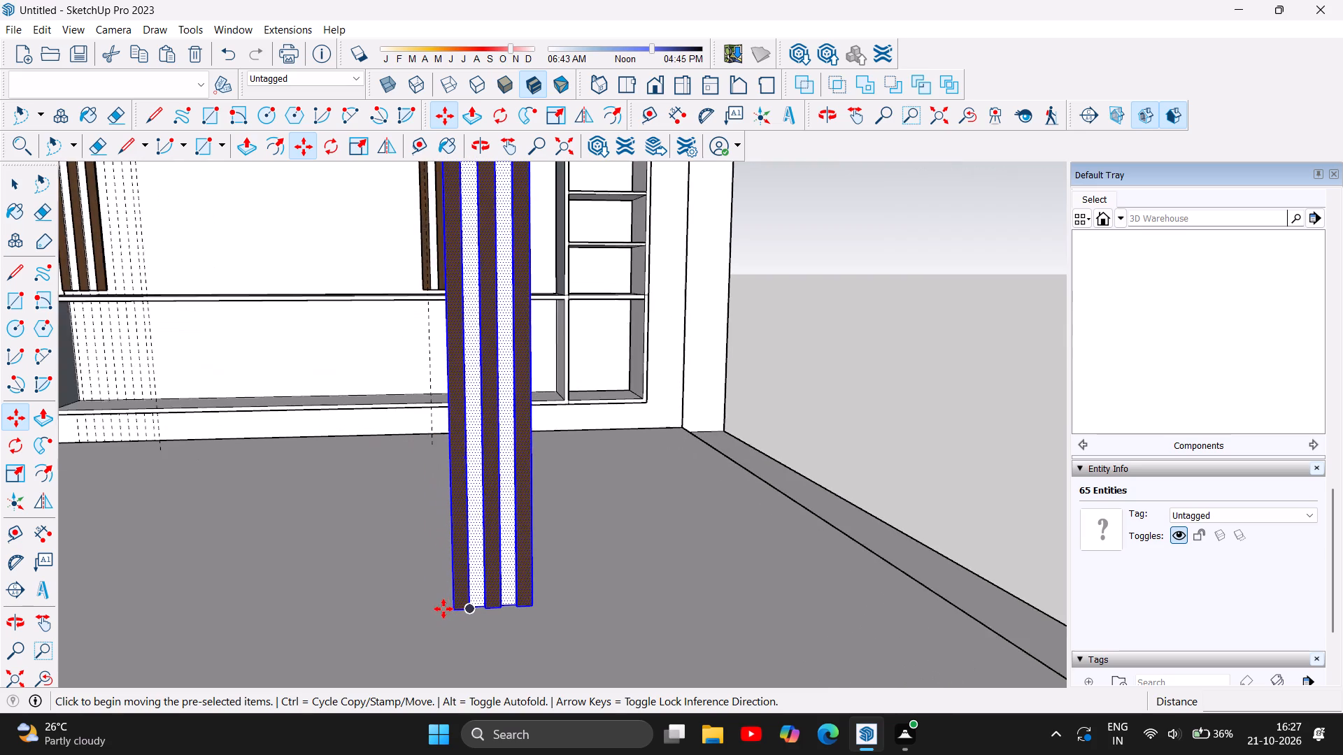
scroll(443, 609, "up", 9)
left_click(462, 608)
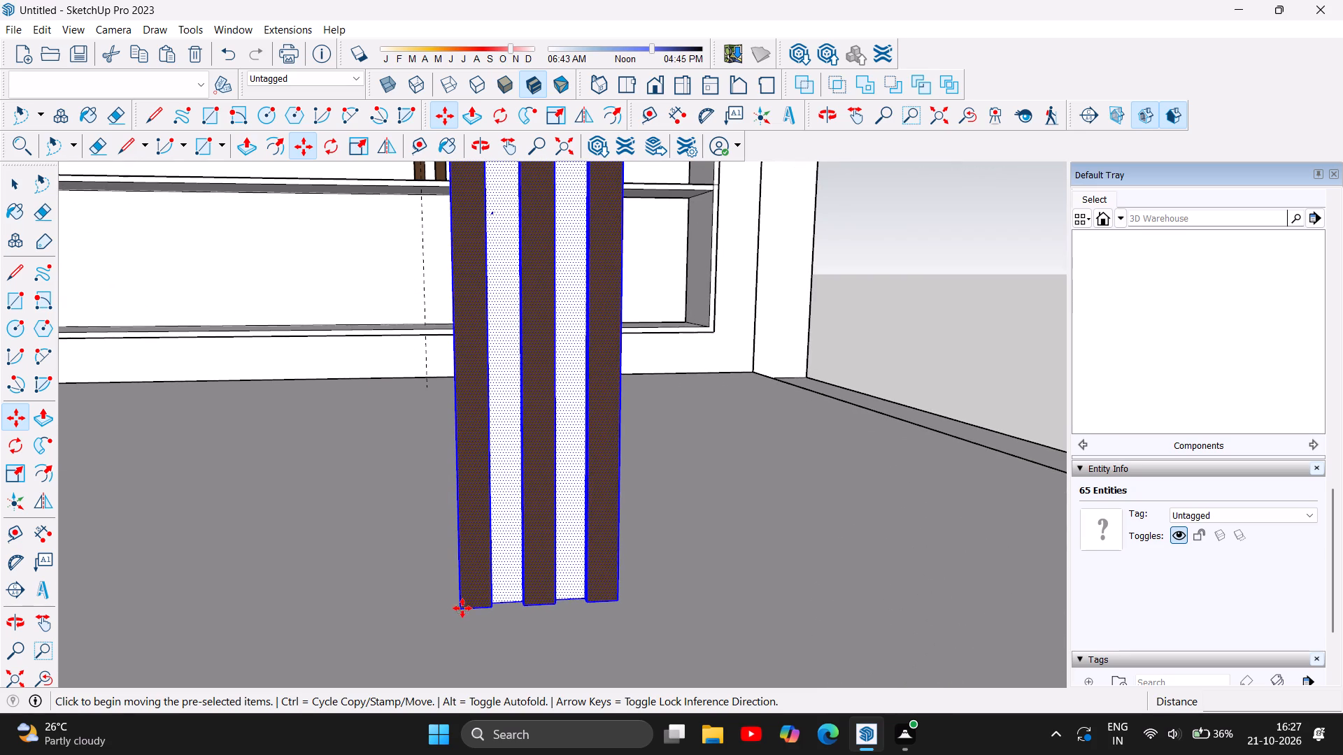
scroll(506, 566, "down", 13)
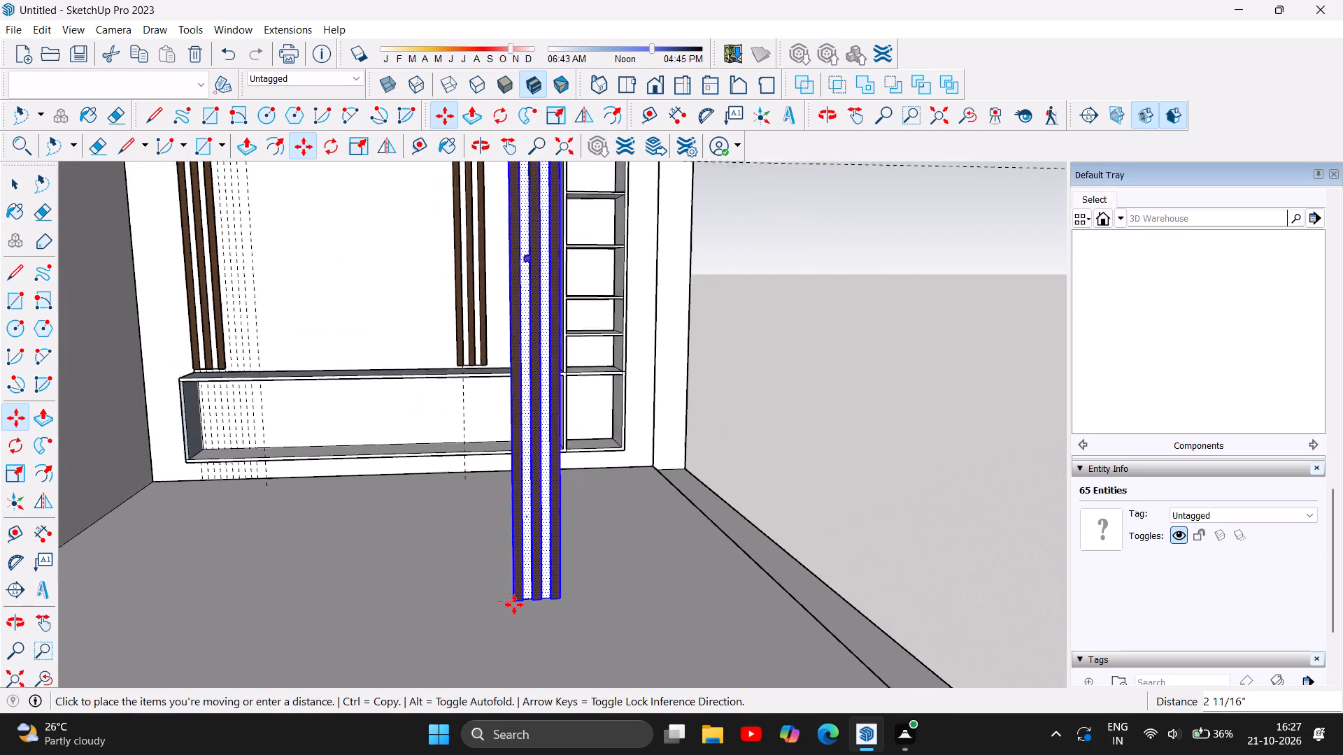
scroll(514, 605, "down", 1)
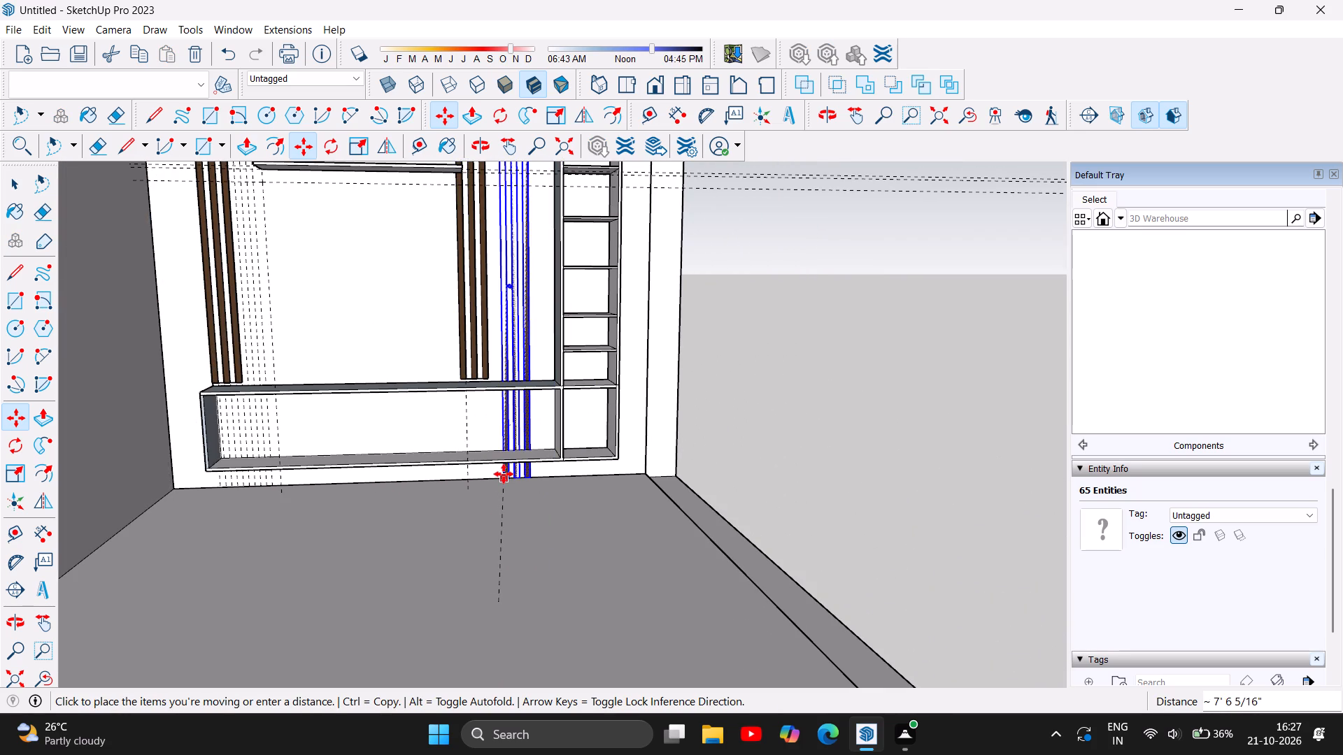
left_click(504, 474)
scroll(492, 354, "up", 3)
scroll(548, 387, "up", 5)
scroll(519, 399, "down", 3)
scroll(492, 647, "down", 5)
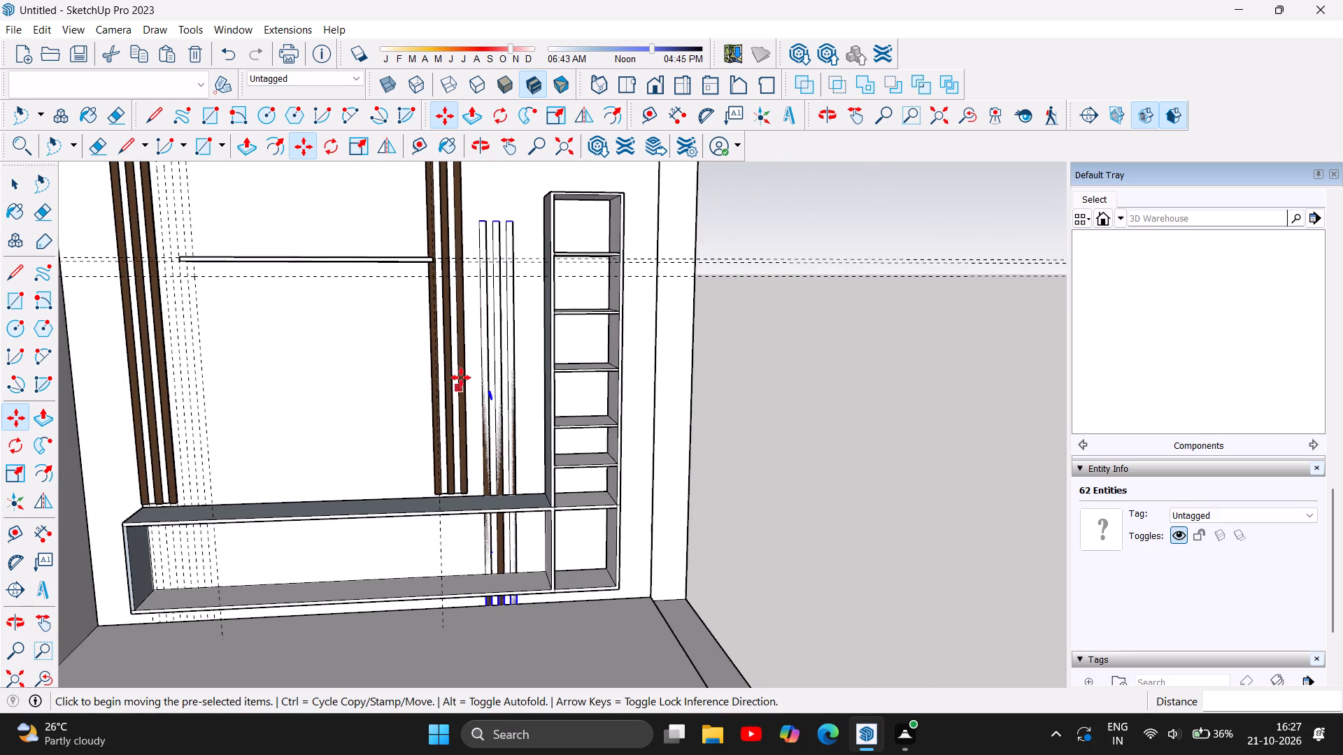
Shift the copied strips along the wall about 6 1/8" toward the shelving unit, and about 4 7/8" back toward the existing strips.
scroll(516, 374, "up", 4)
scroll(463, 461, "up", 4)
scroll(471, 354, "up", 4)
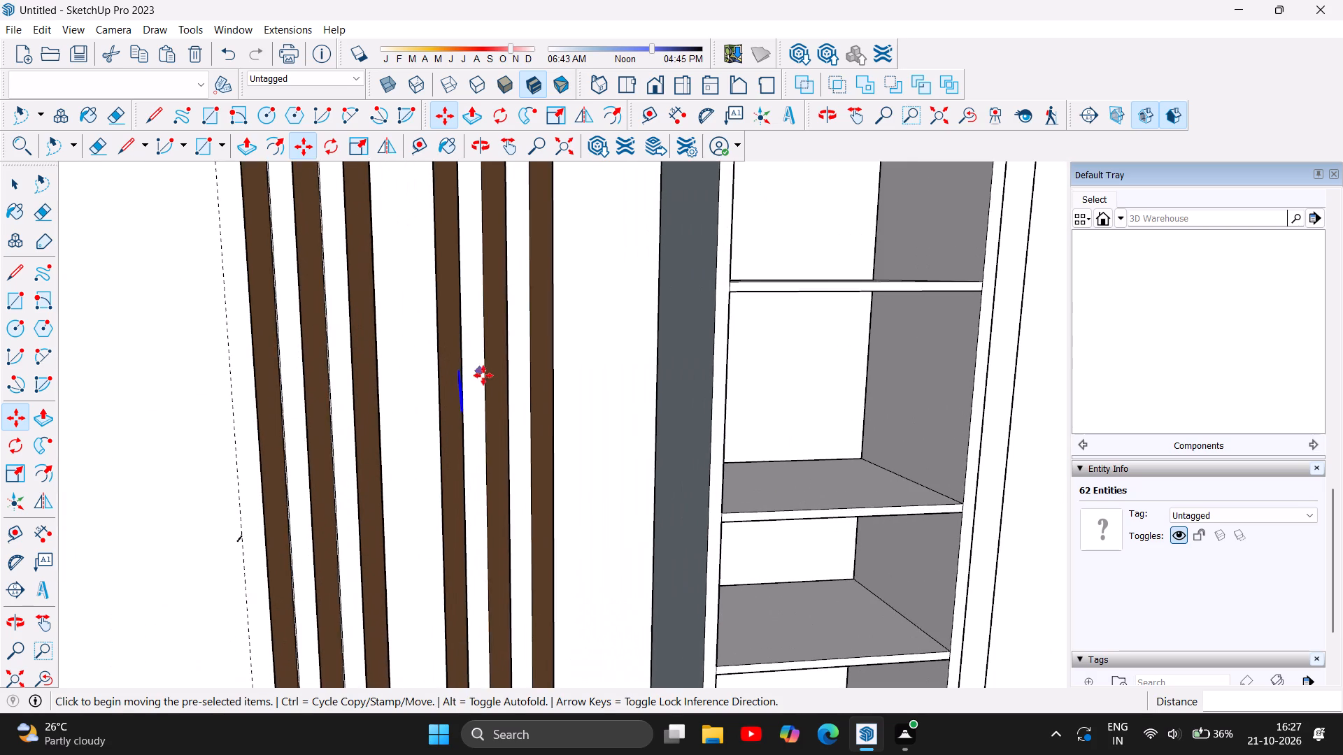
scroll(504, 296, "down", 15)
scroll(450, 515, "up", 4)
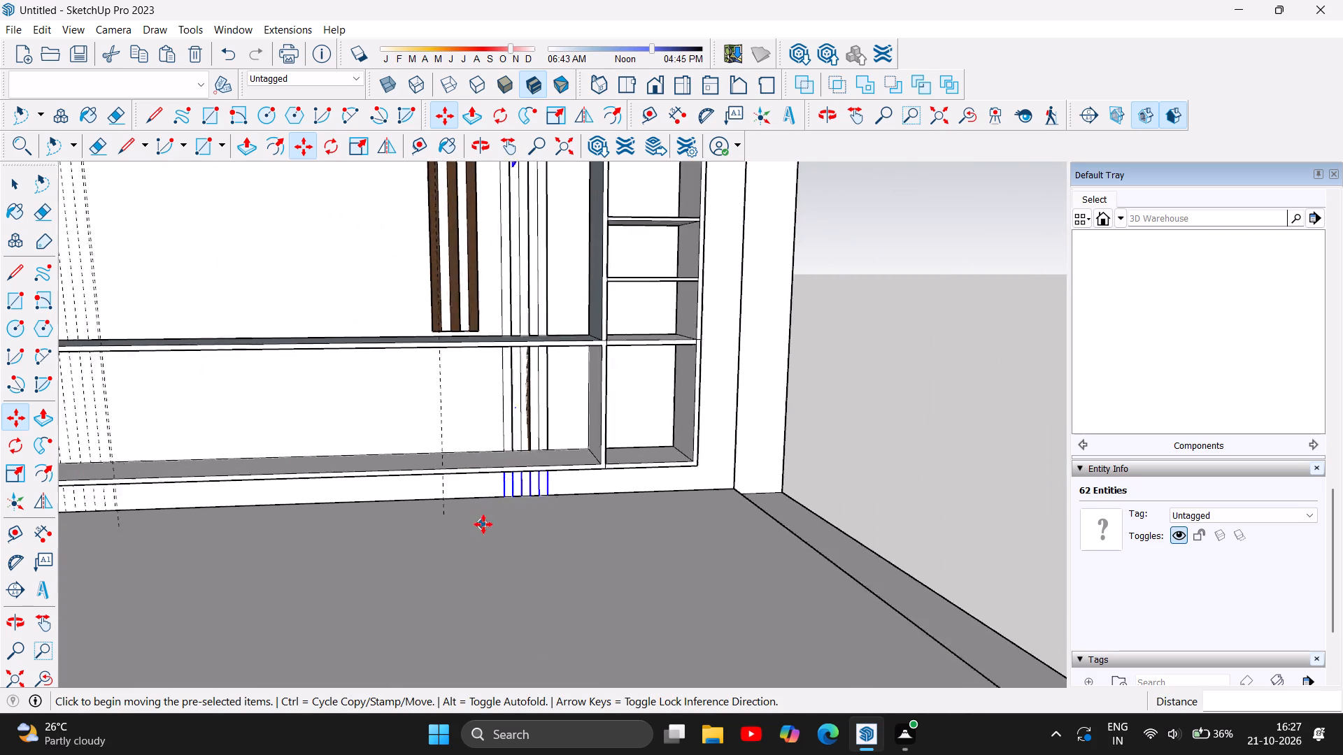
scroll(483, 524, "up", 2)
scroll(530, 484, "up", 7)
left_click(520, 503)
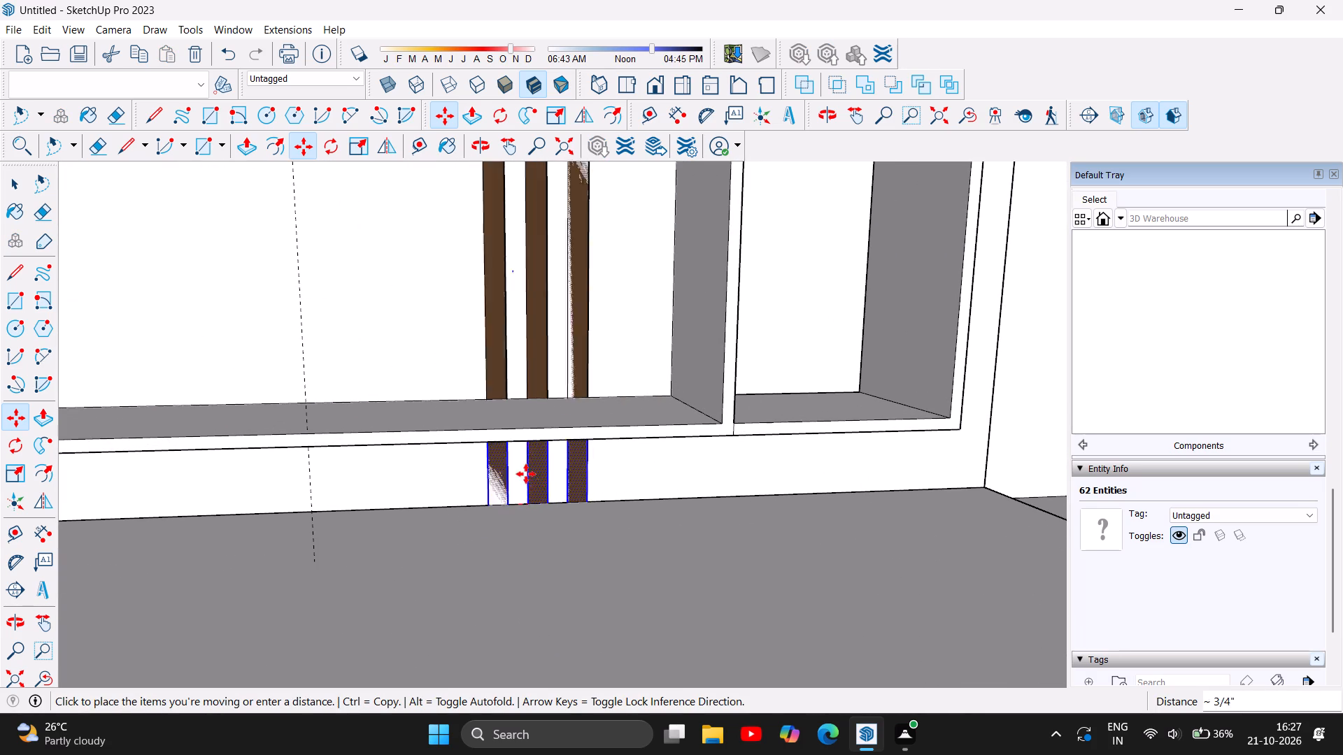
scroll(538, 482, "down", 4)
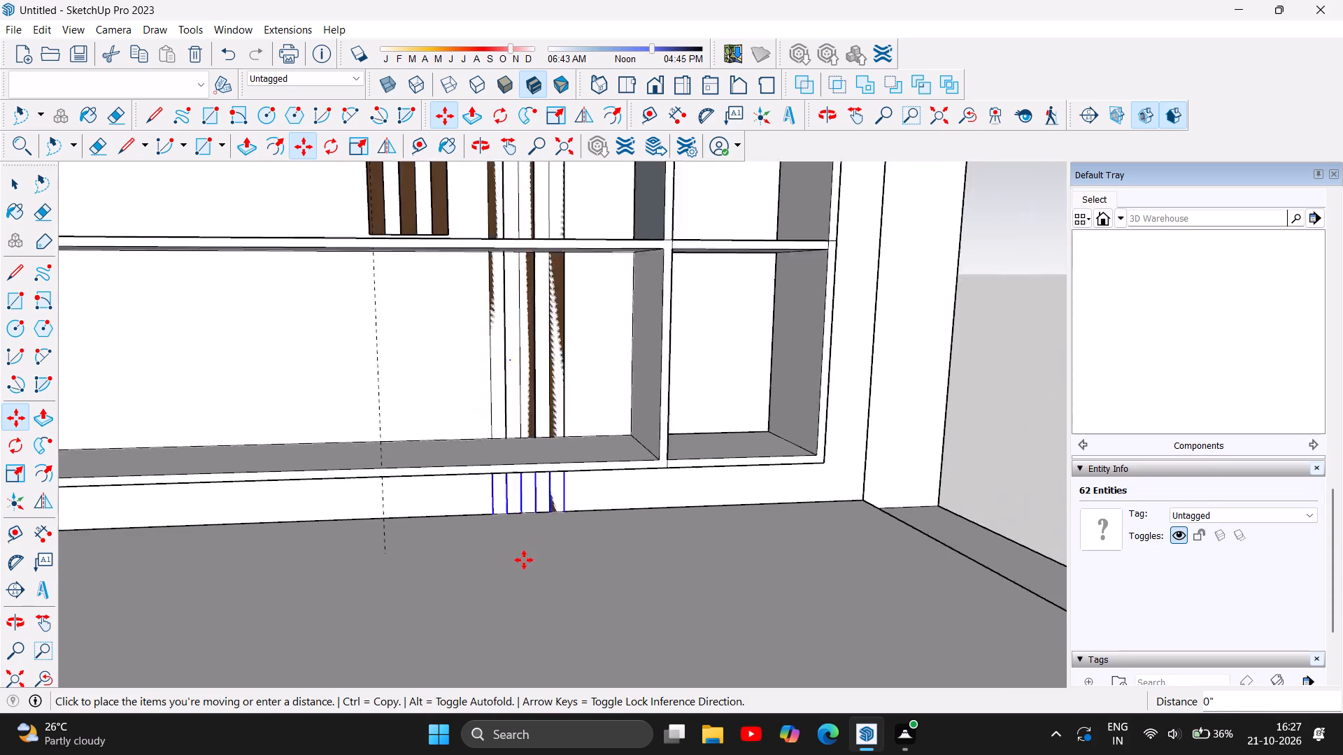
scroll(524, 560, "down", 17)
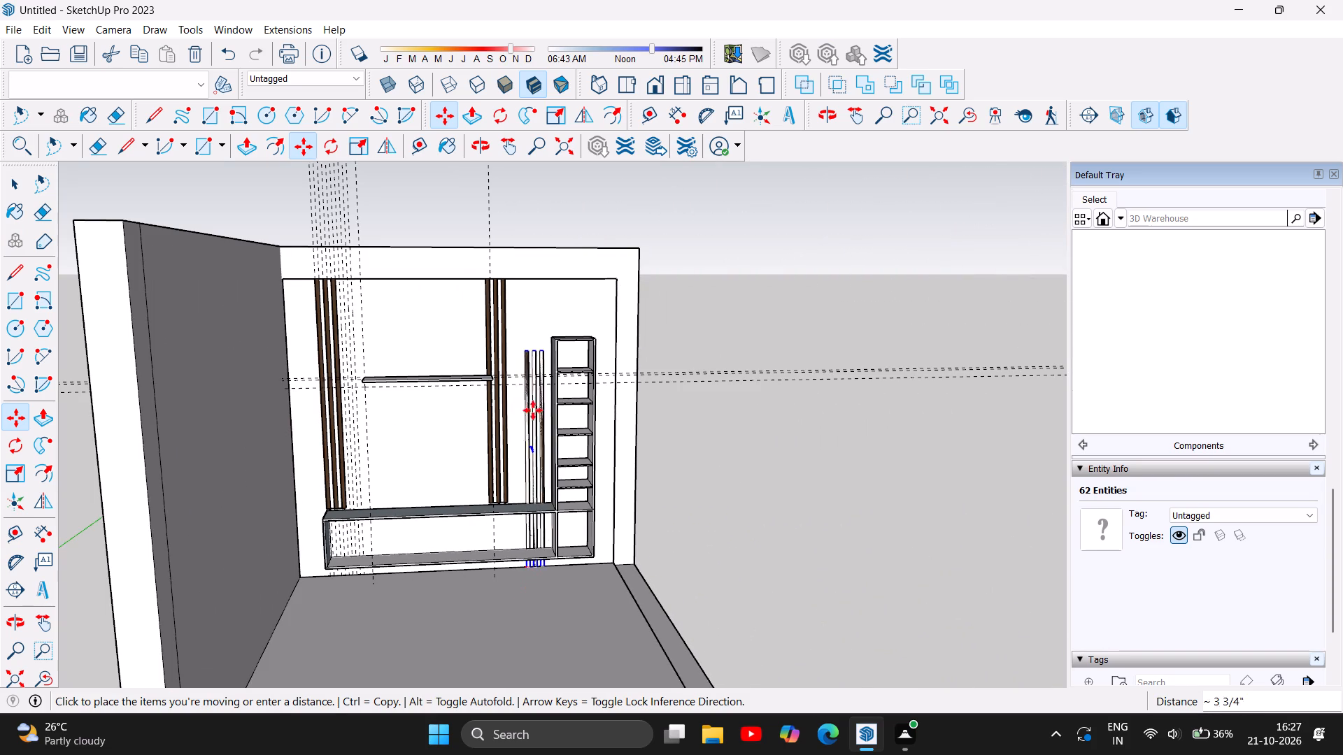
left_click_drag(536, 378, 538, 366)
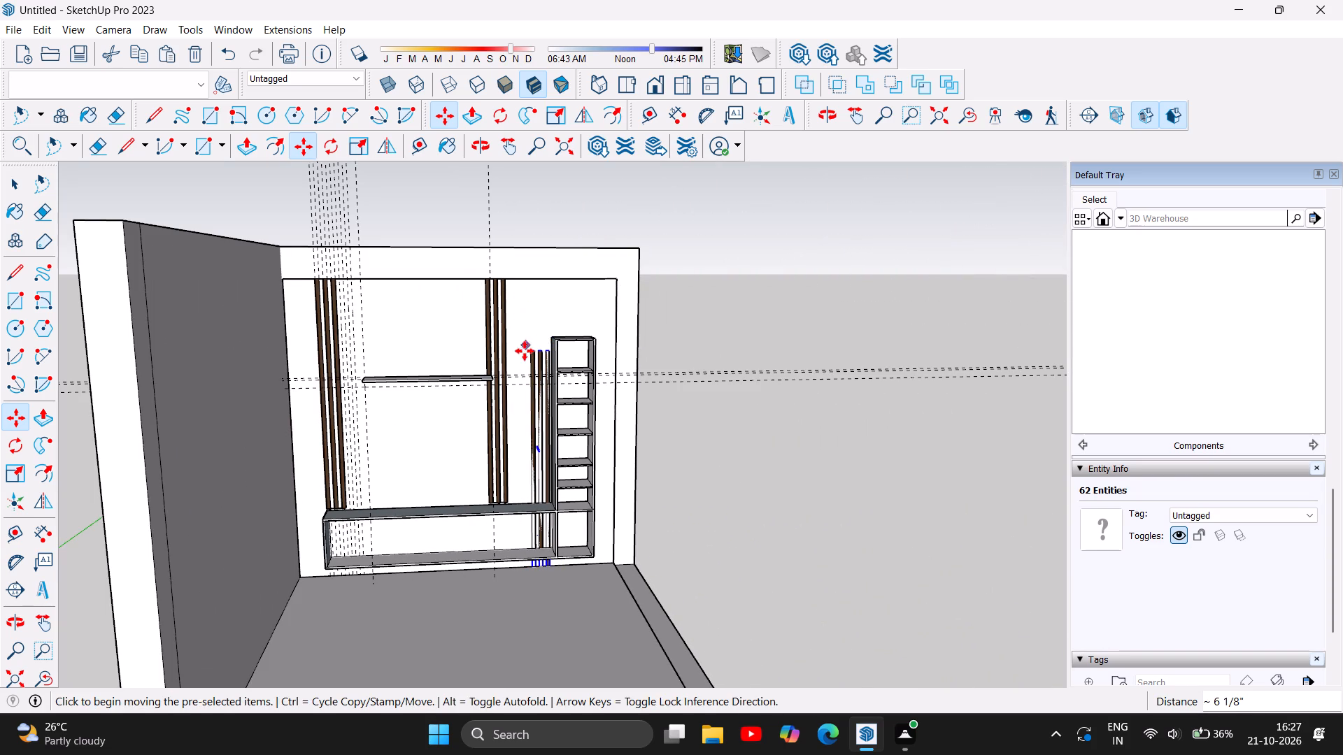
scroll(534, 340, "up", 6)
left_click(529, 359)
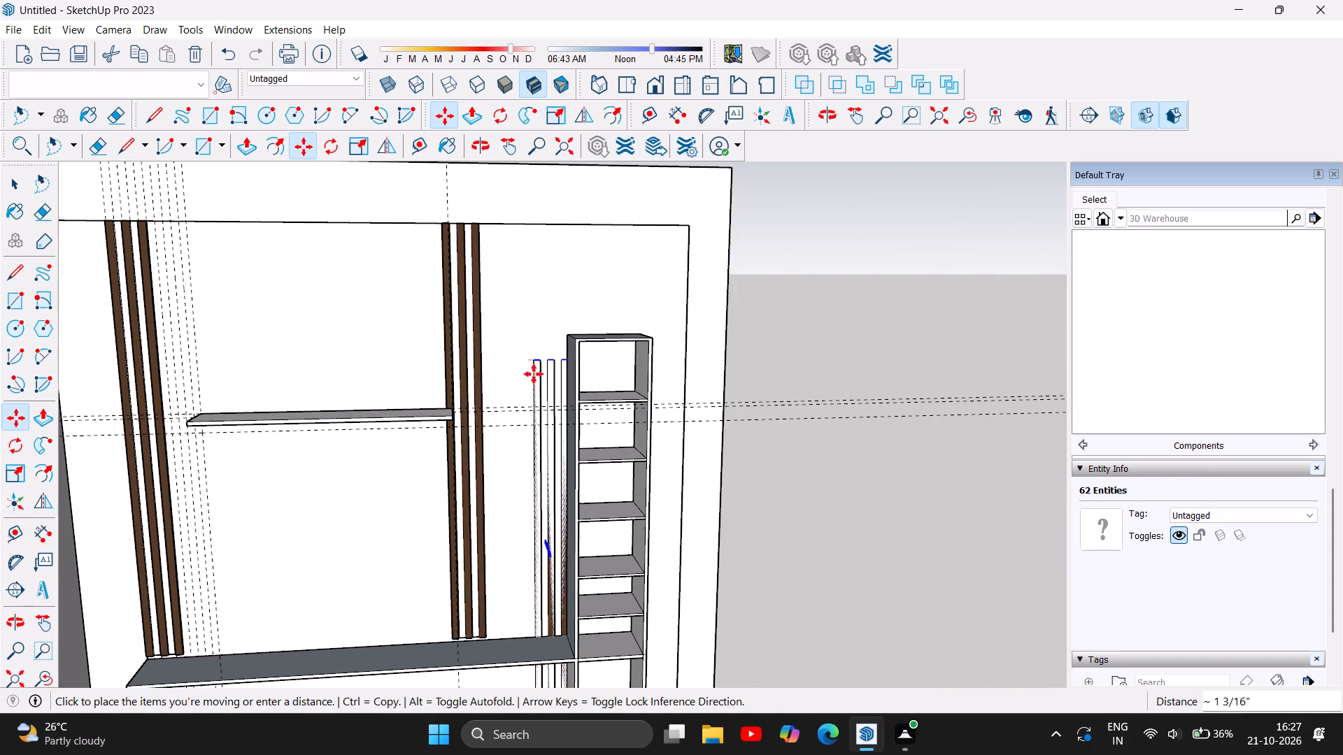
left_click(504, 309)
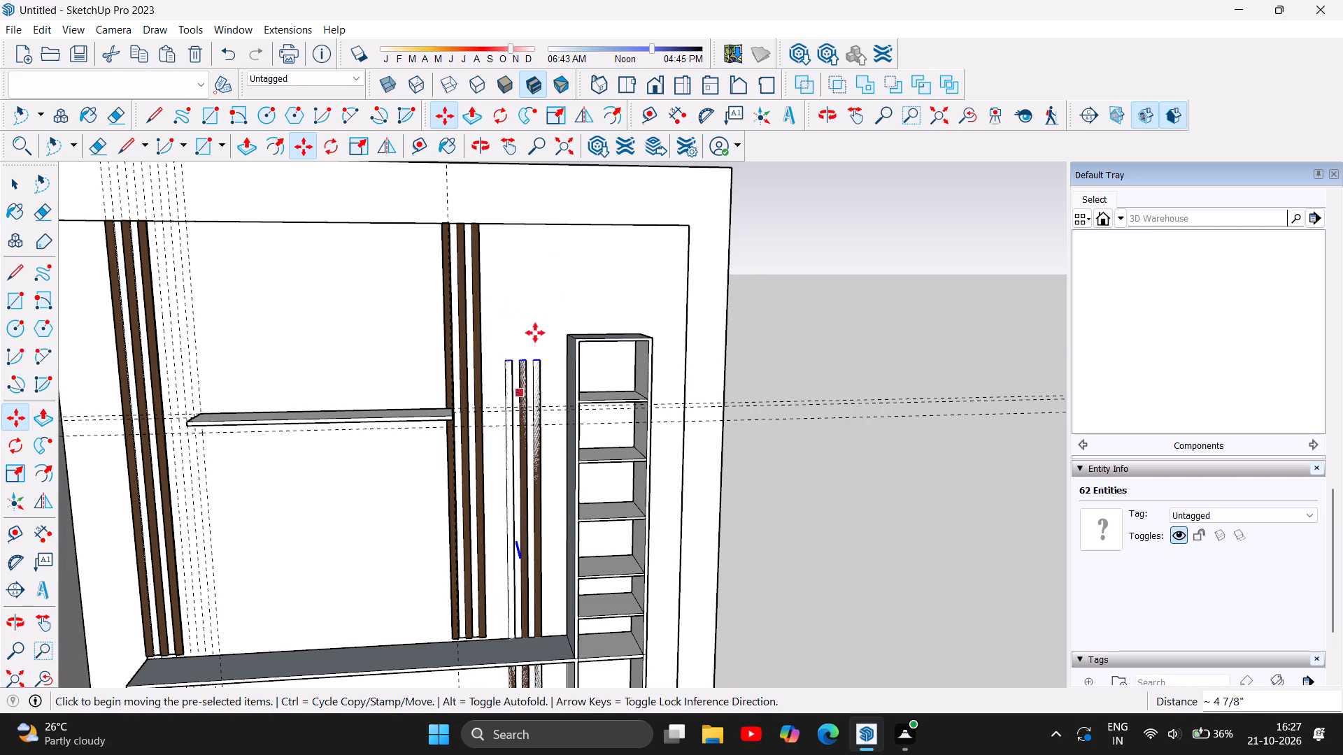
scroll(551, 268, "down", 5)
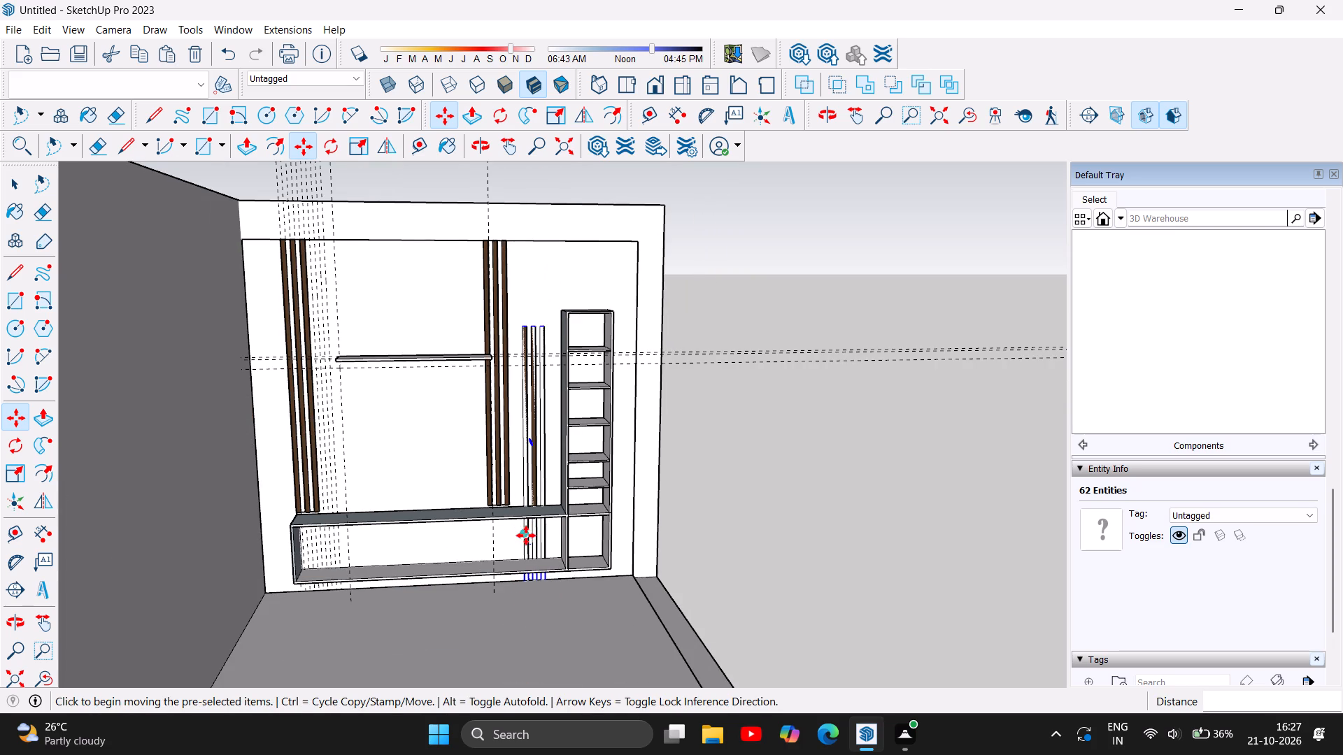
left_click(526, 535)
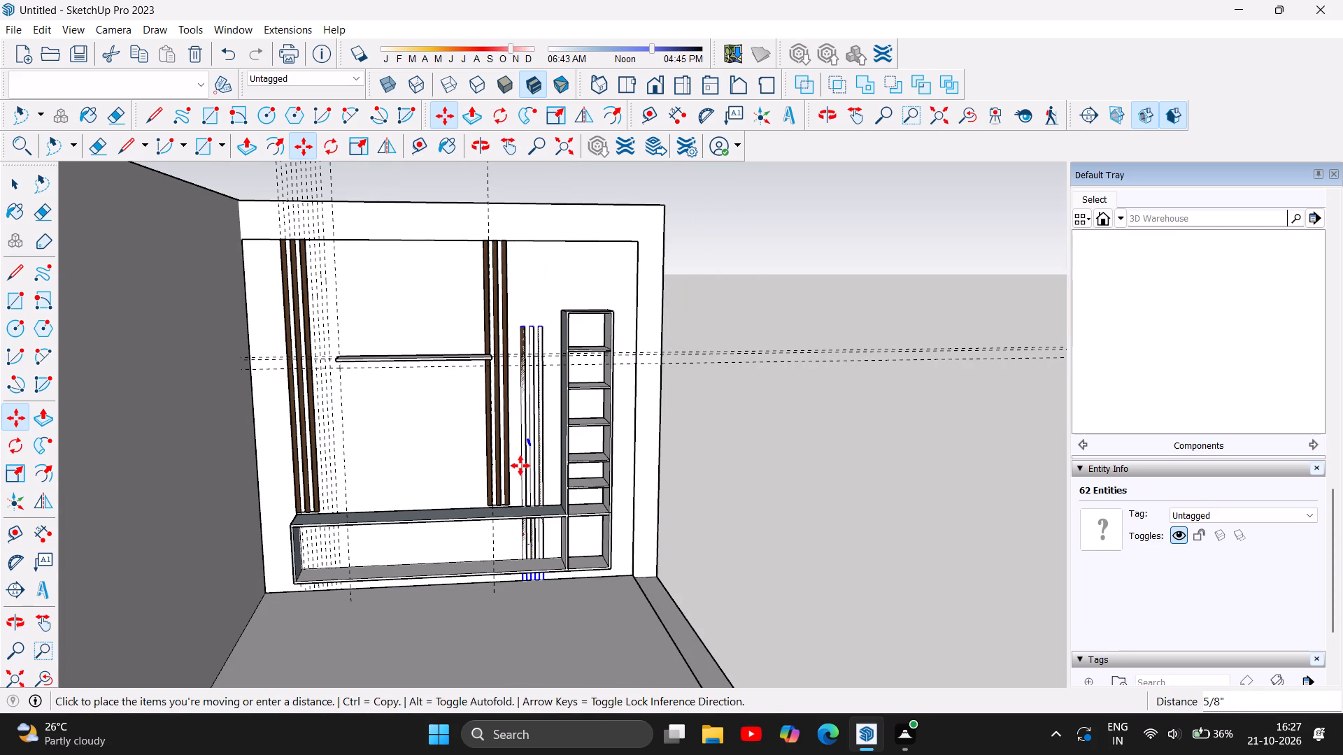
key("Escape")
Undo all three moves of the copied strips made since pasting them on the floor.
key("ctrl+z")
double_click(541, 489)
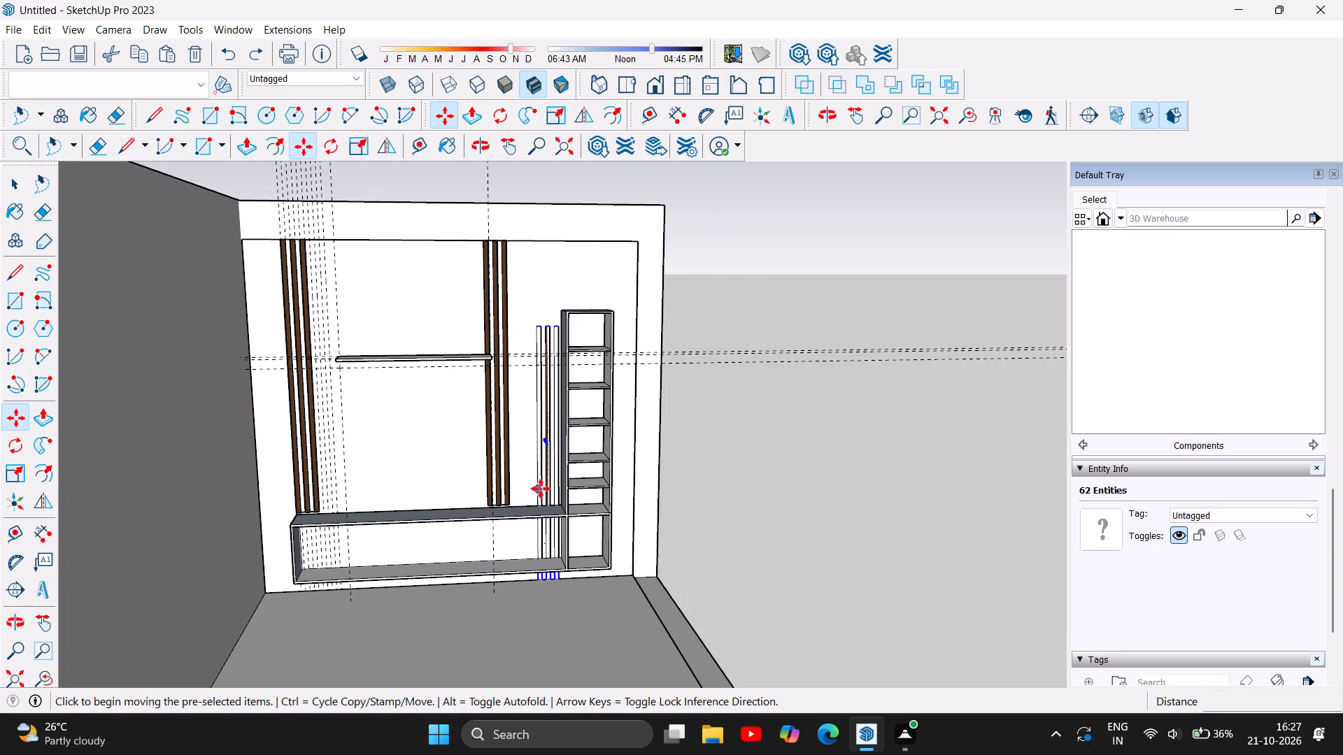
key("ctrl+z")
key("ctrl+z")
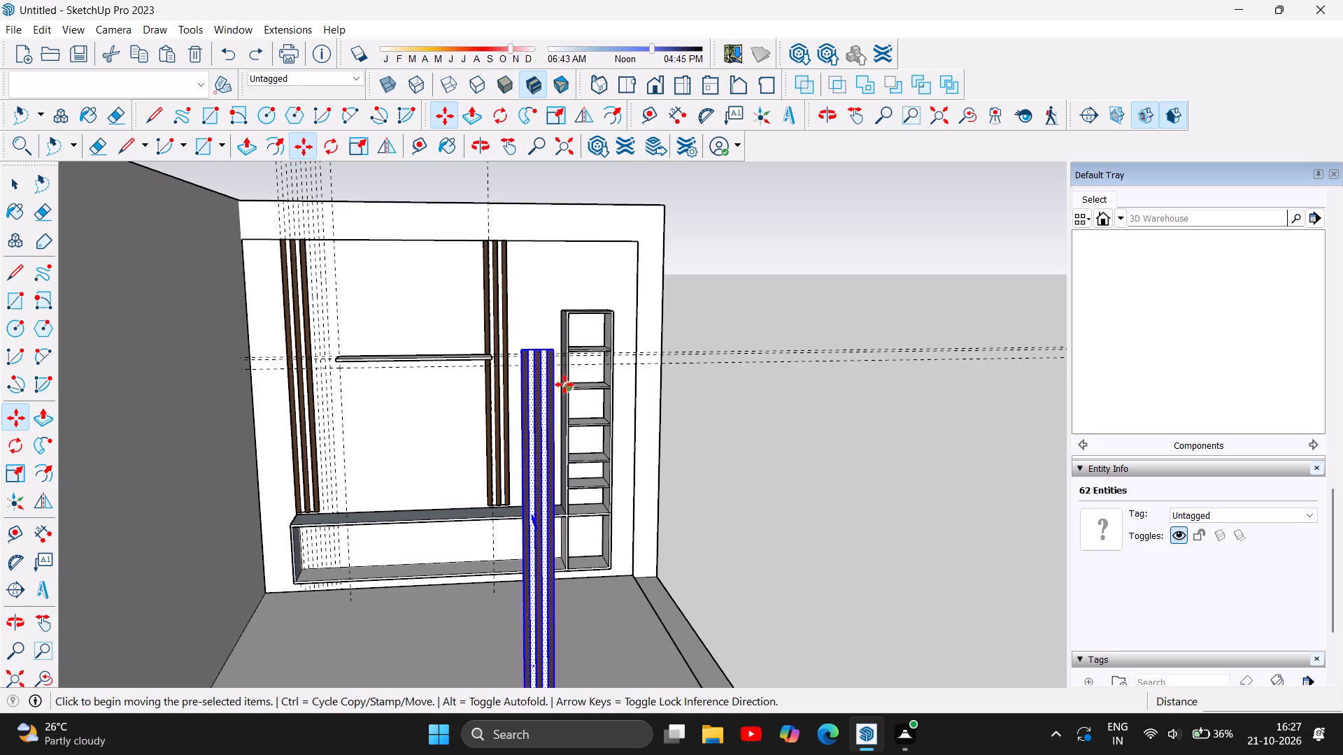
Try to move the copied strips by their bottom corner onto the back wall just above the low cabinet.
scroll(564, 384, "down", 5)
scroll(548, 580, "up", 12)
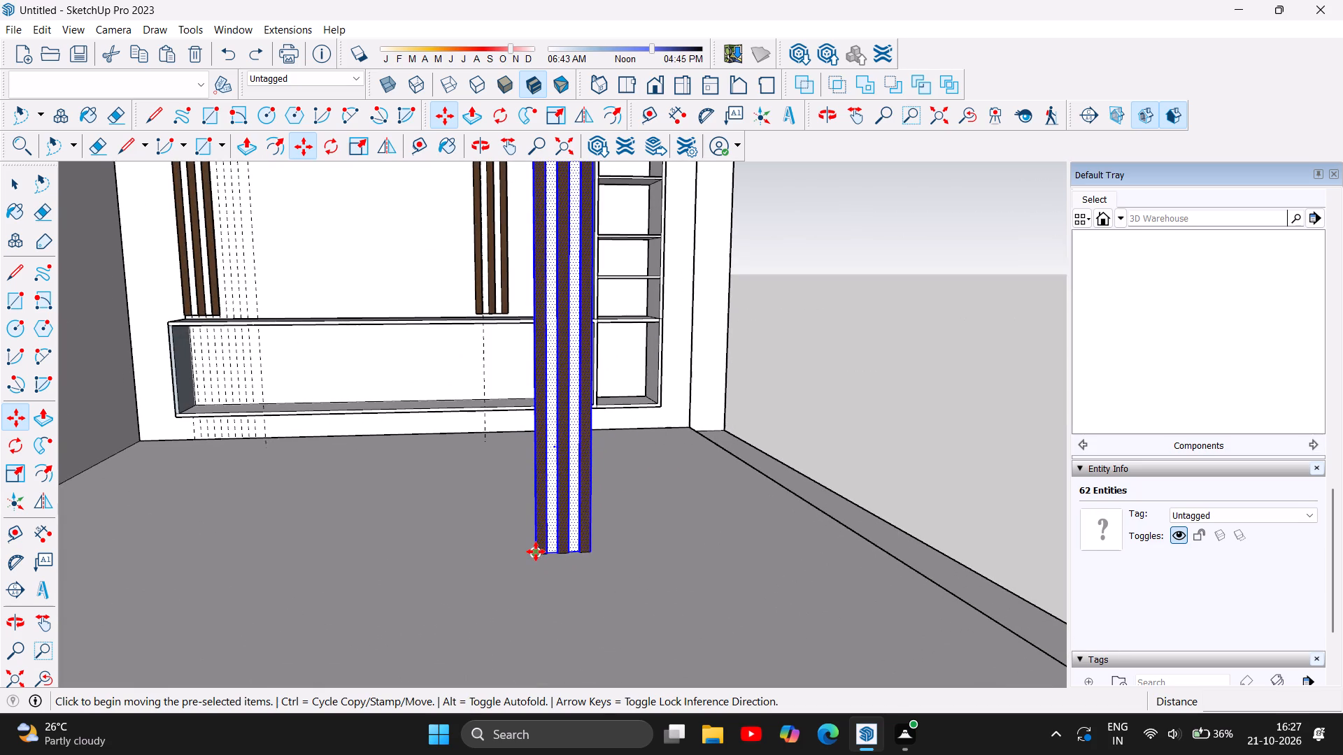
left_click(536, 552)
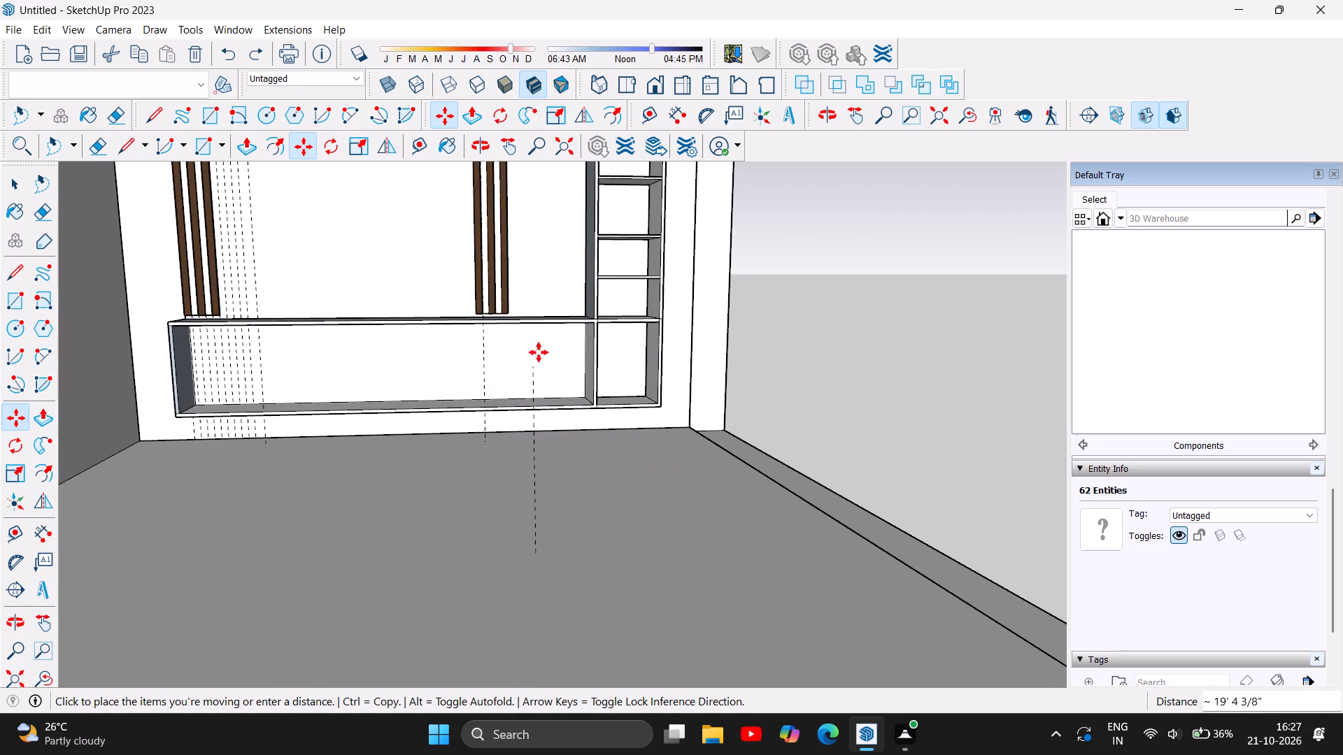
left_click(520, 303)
Move the copied strips onto the back wall above the low cabinet, between the existing strips and the tall shelving unit.
scroll(489, 666, "down", 6)
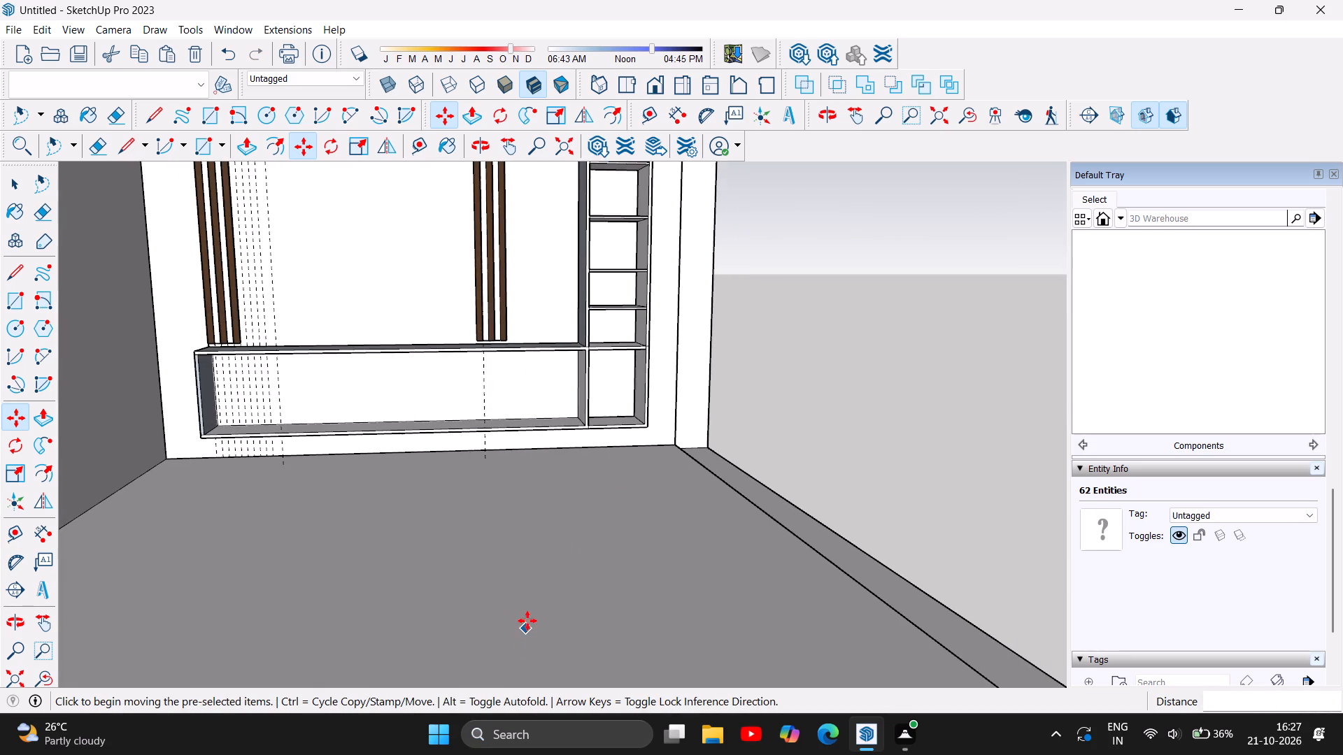
scroll(525, 626, "down", 20)
scroll(617, 396, "up", 4)
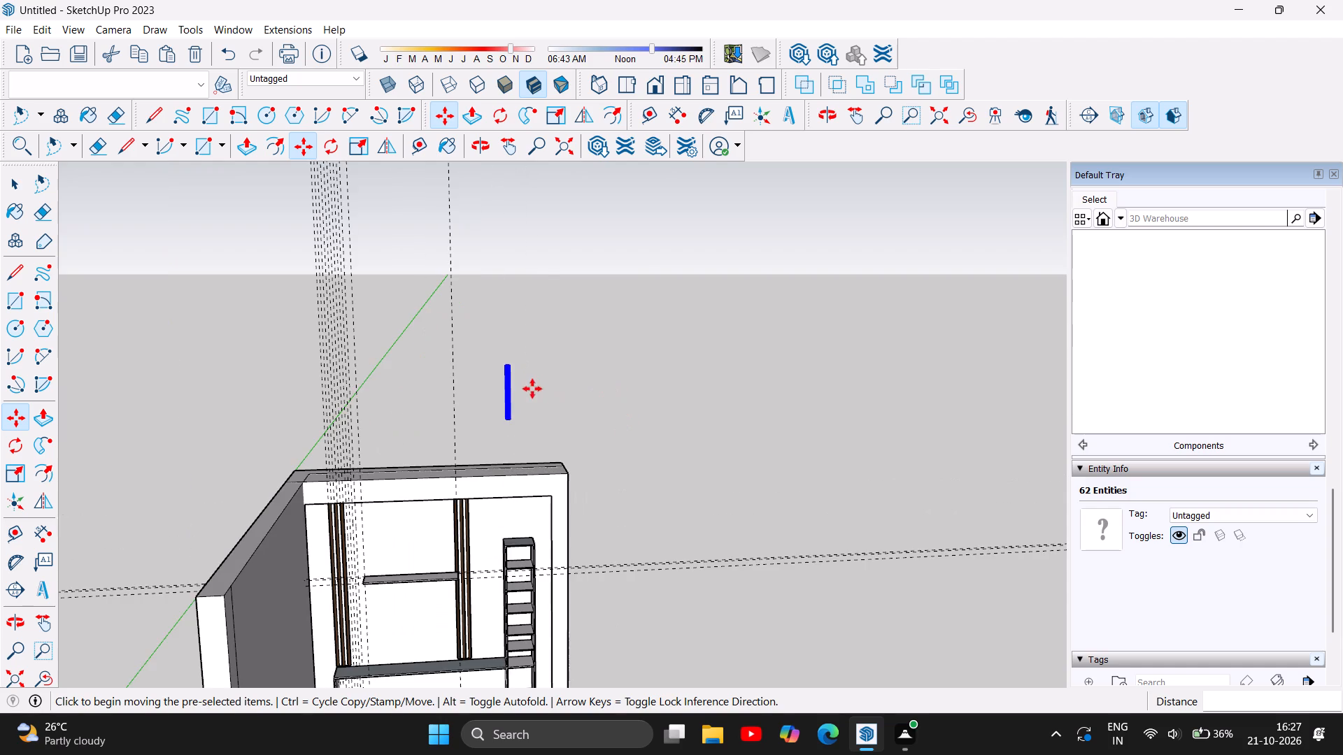
scroll(508, 394, "up", 1)
left_click(507, 394)
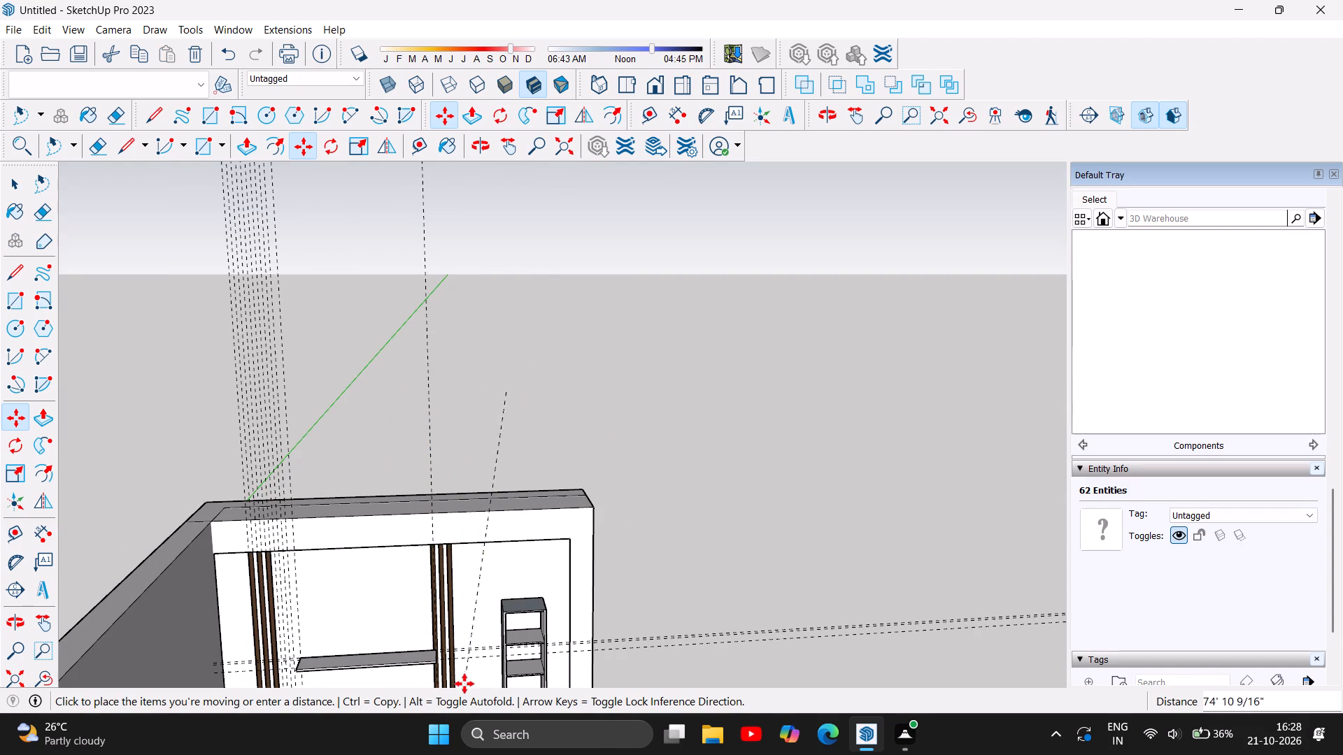
left_click(470, 666)
scroll(552, 353, "down", 4)
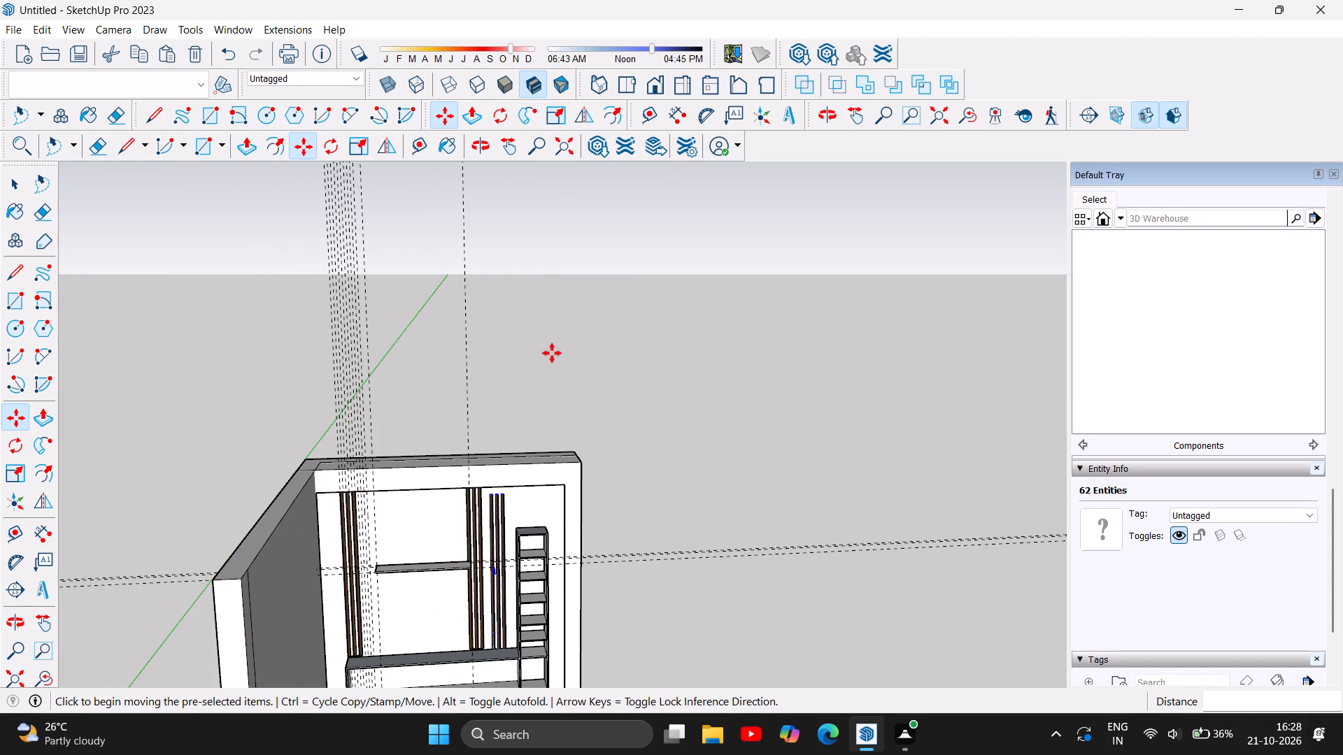
scroll(499, 691, "up", 4)
scroll(518, 575, "up", 5)
scroll(502, 293, "up", 1)
scroll(502, 293, "down", 5)
scroll(444, 586, "up", 5)
scroll(515, 552, "up", 9)
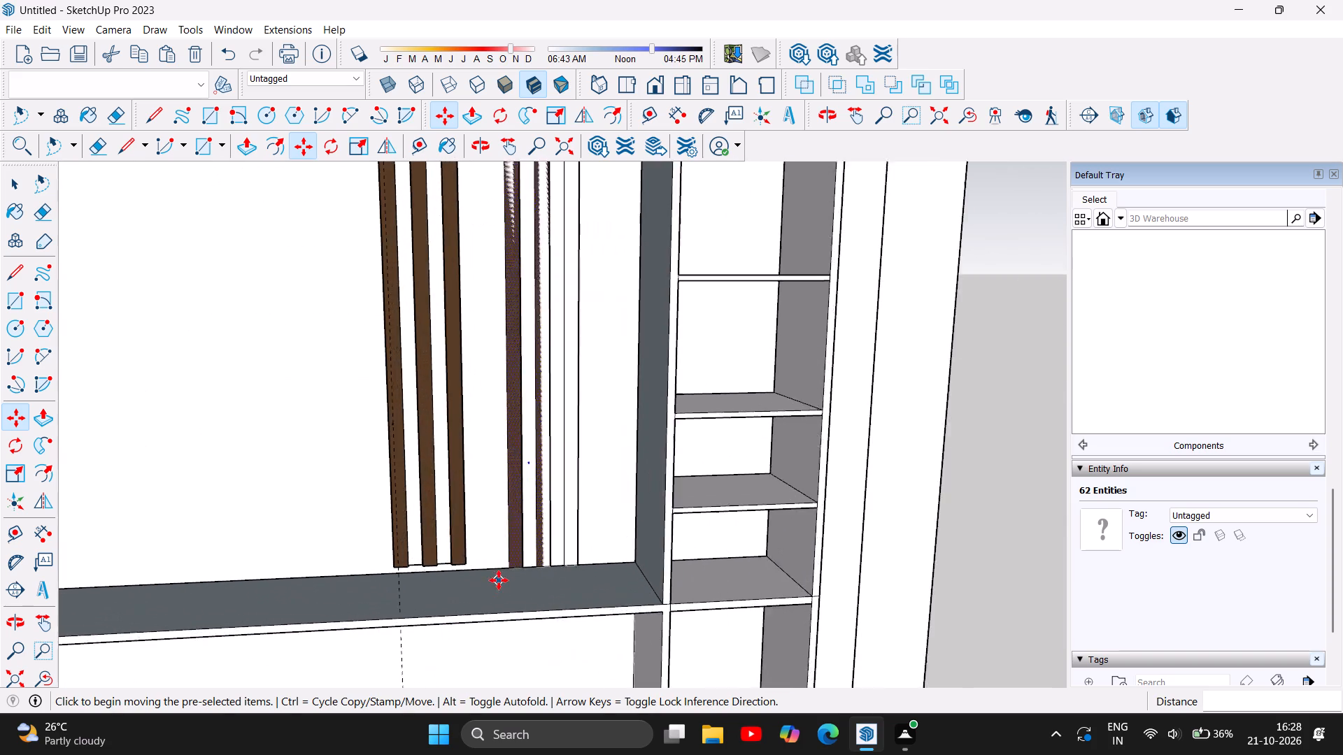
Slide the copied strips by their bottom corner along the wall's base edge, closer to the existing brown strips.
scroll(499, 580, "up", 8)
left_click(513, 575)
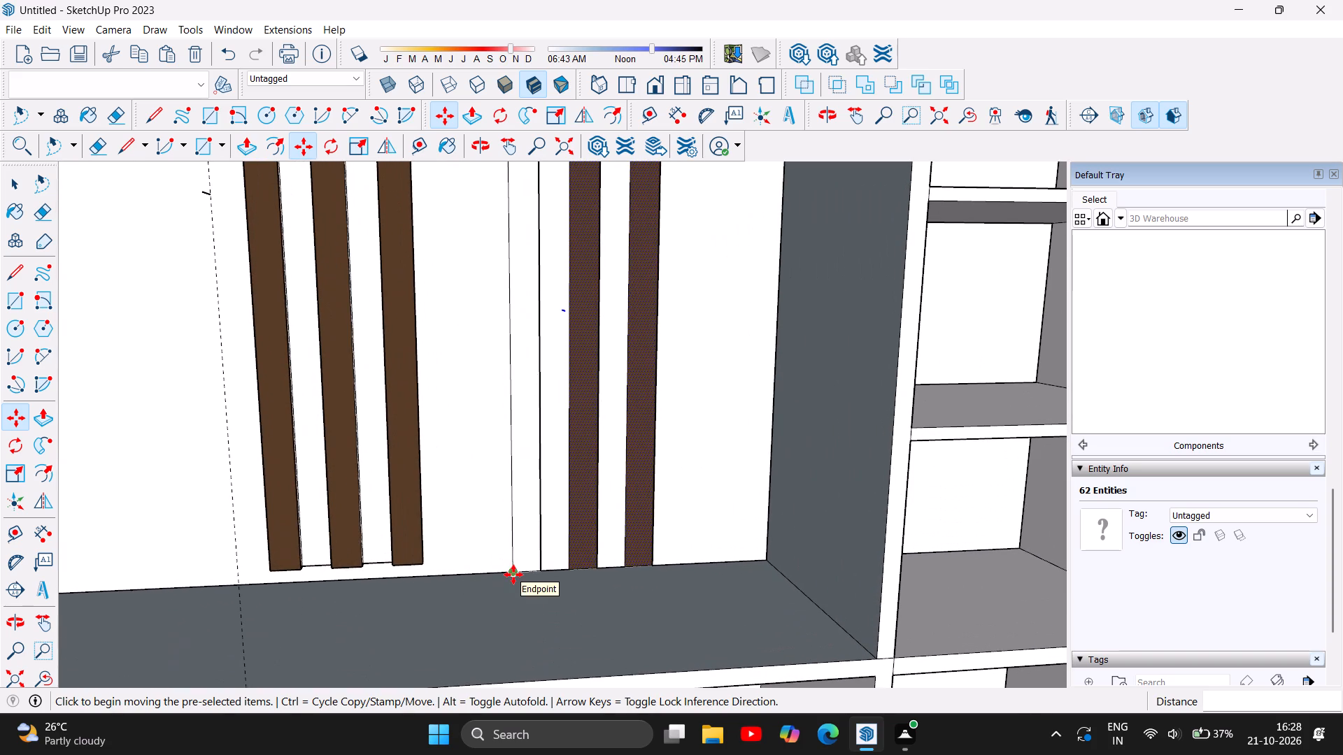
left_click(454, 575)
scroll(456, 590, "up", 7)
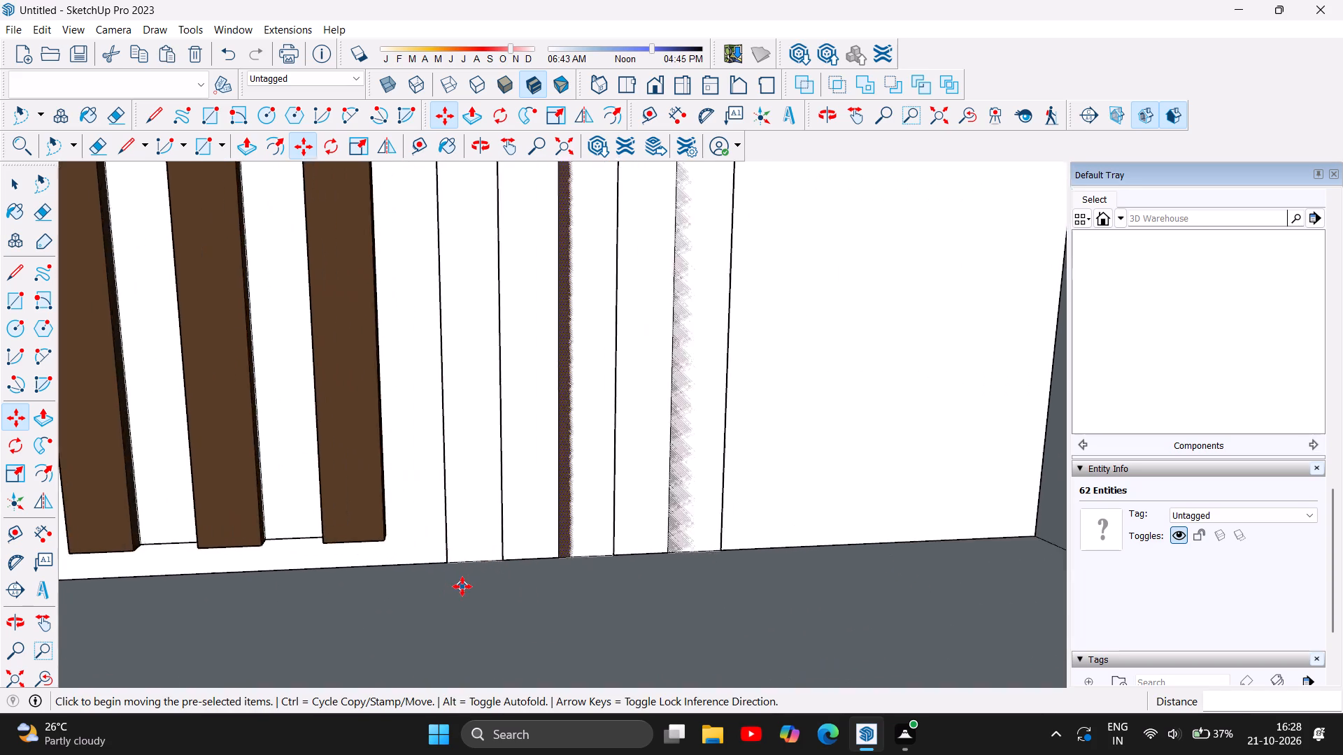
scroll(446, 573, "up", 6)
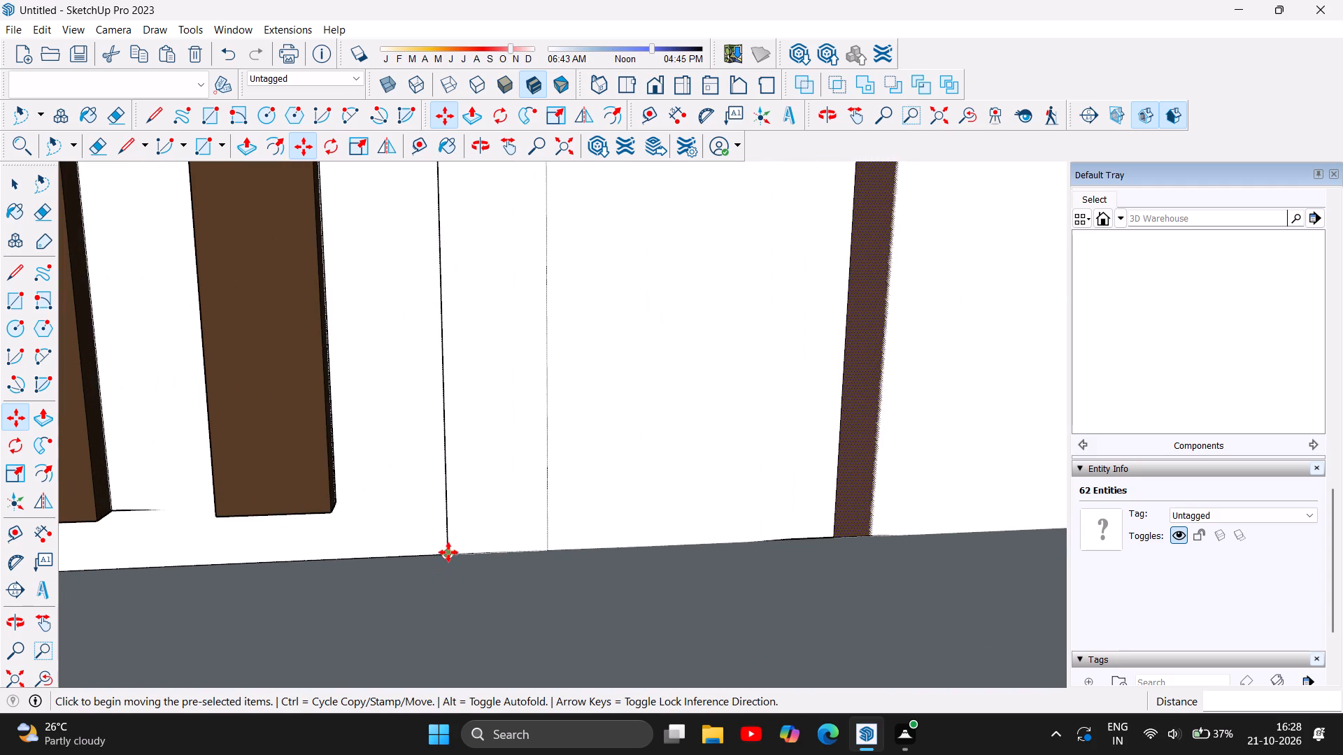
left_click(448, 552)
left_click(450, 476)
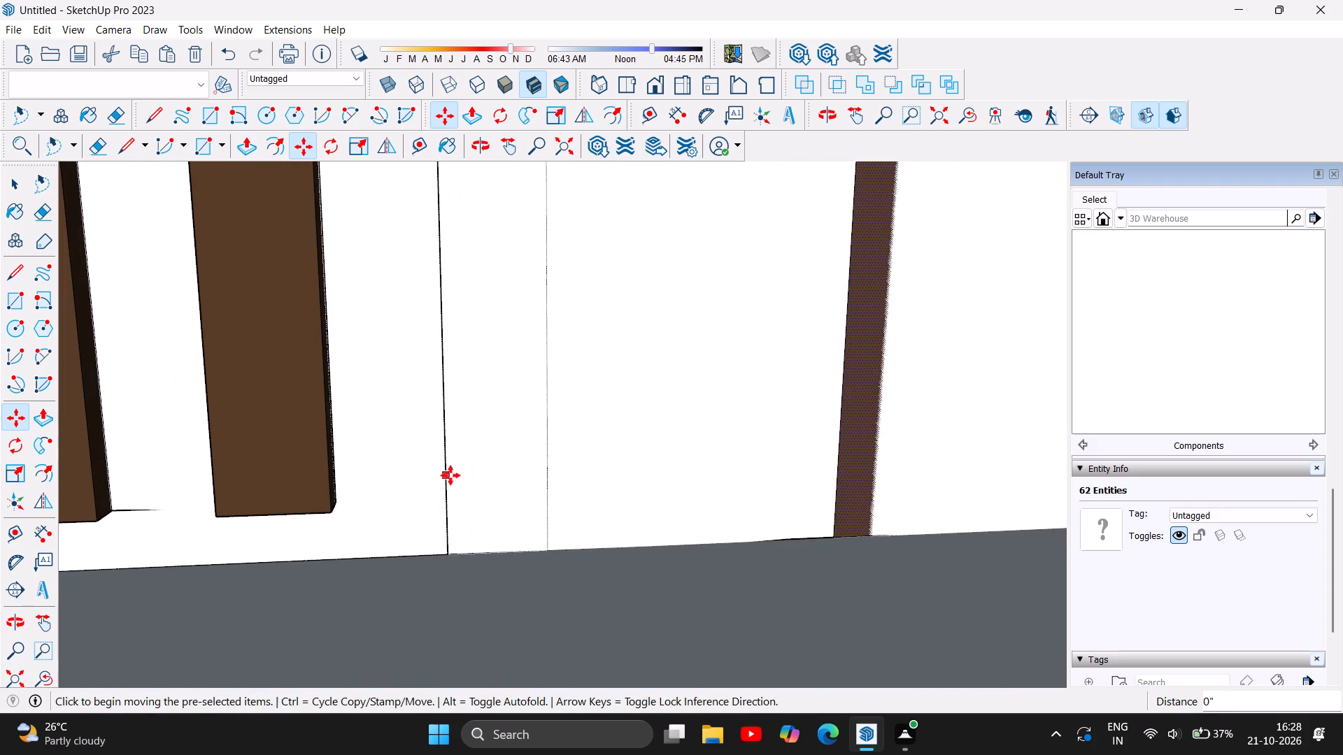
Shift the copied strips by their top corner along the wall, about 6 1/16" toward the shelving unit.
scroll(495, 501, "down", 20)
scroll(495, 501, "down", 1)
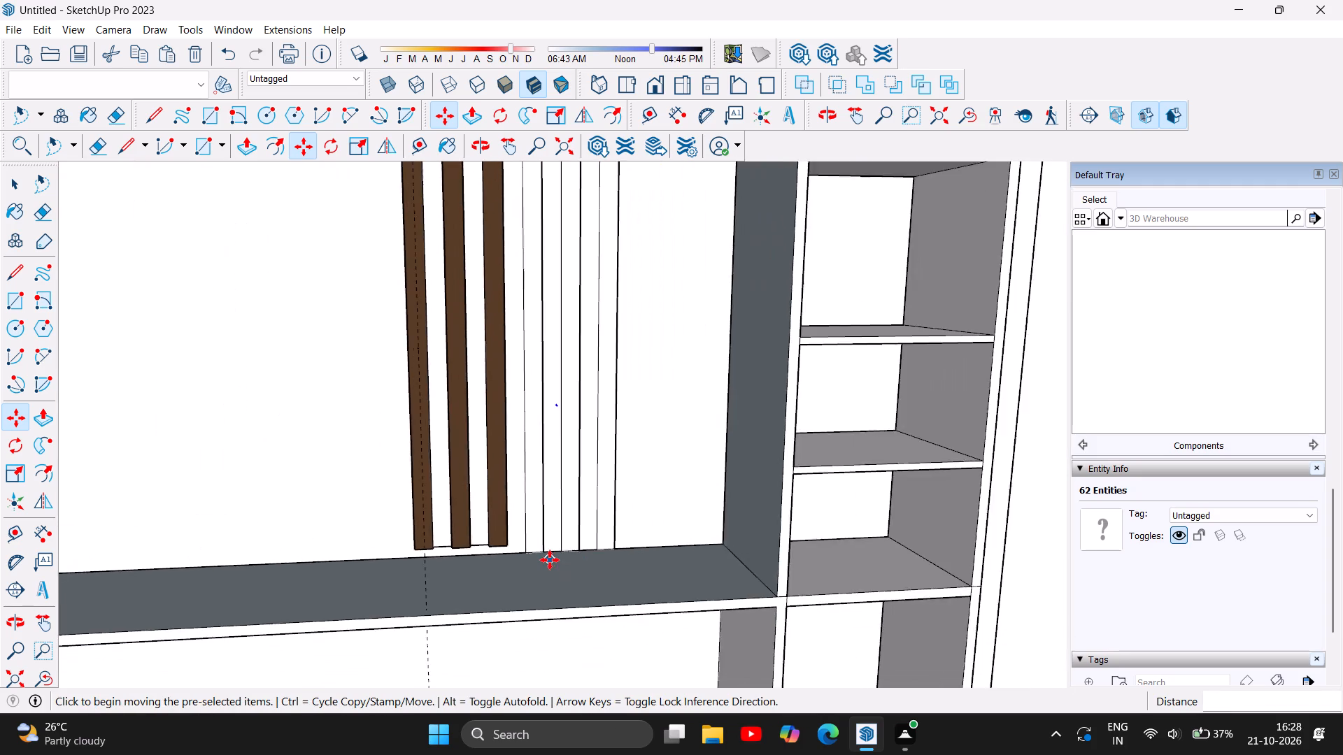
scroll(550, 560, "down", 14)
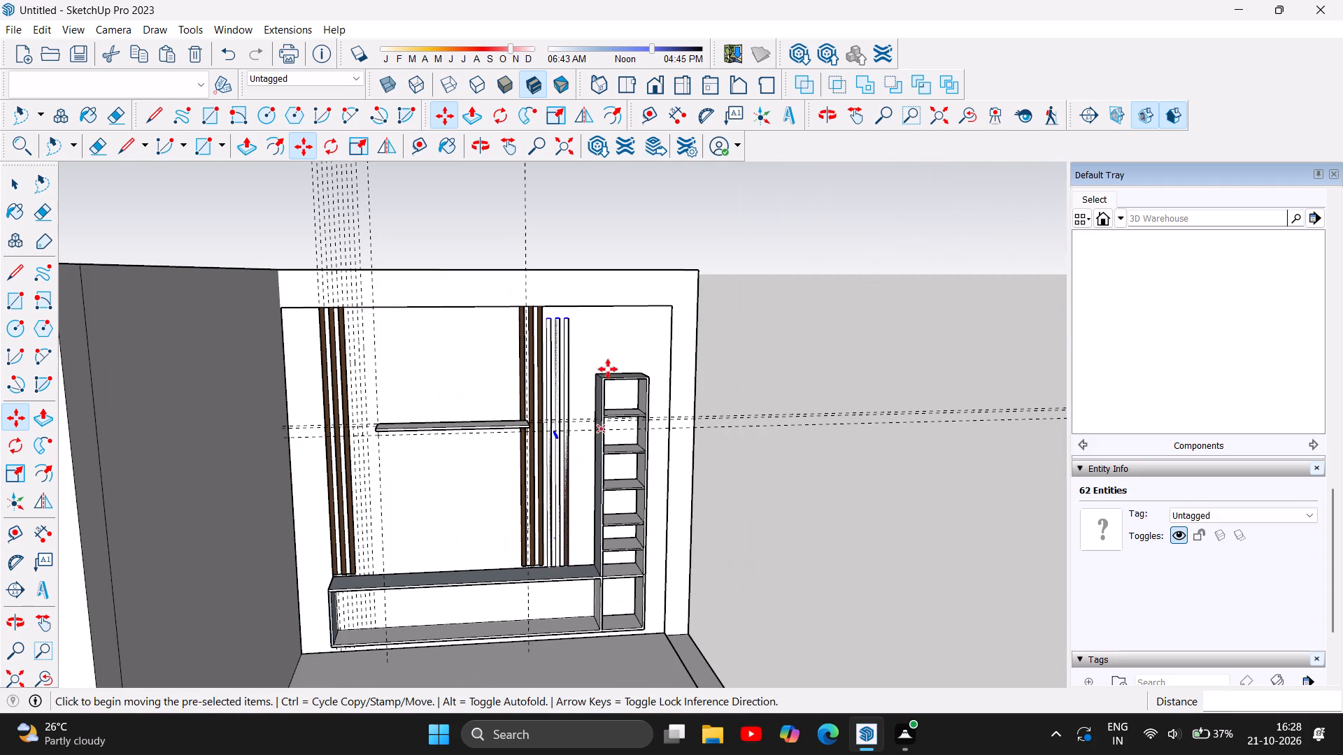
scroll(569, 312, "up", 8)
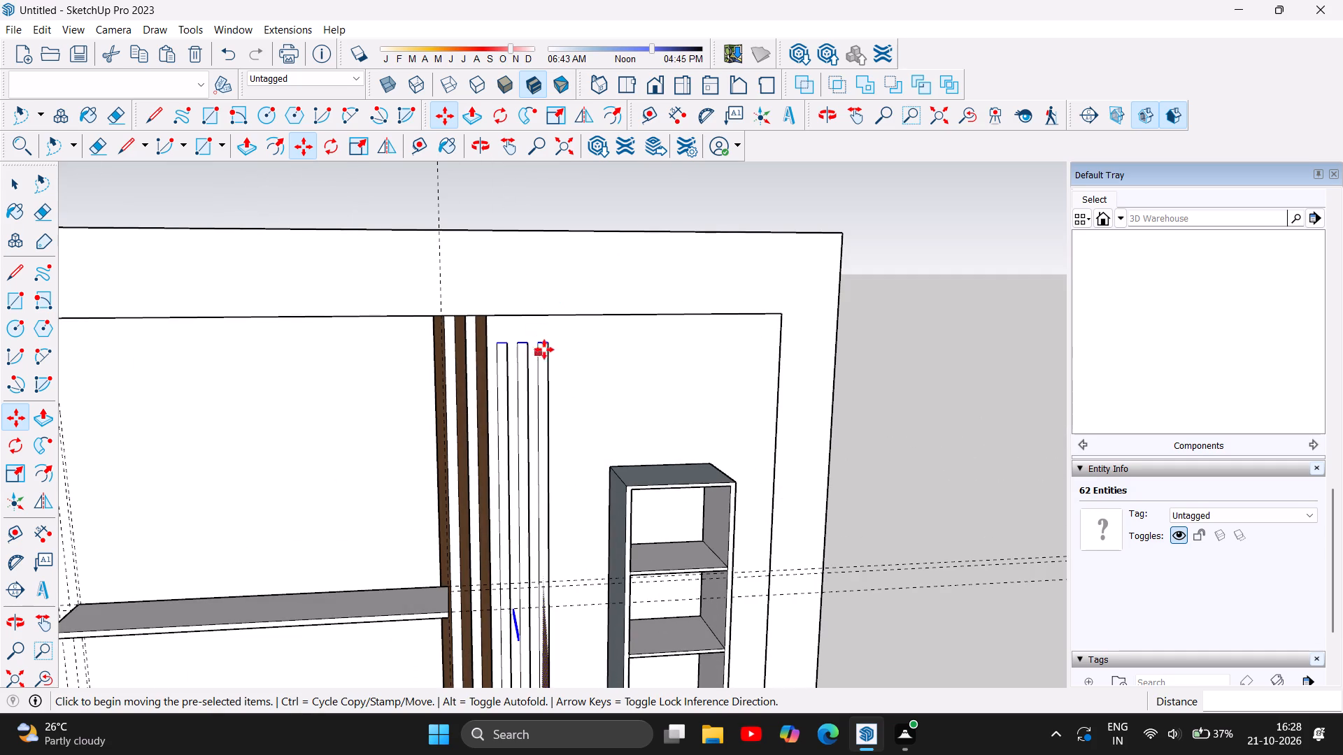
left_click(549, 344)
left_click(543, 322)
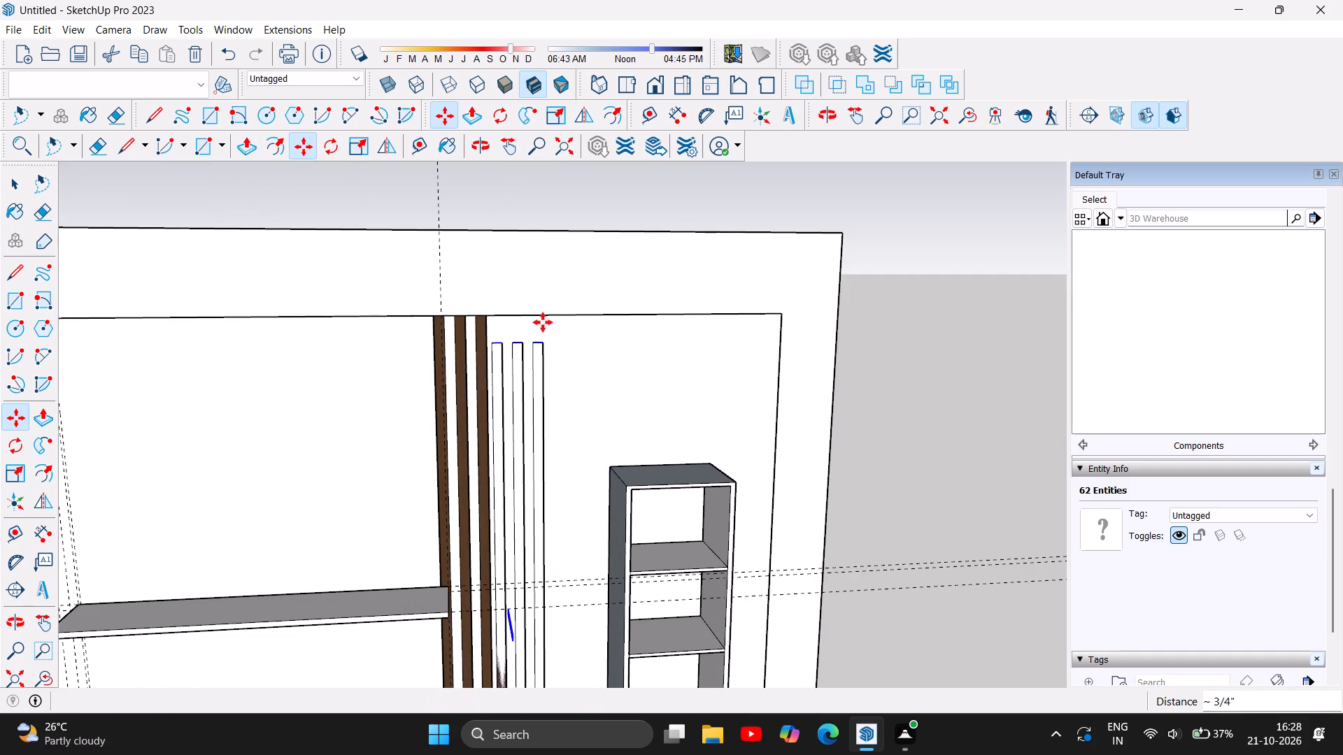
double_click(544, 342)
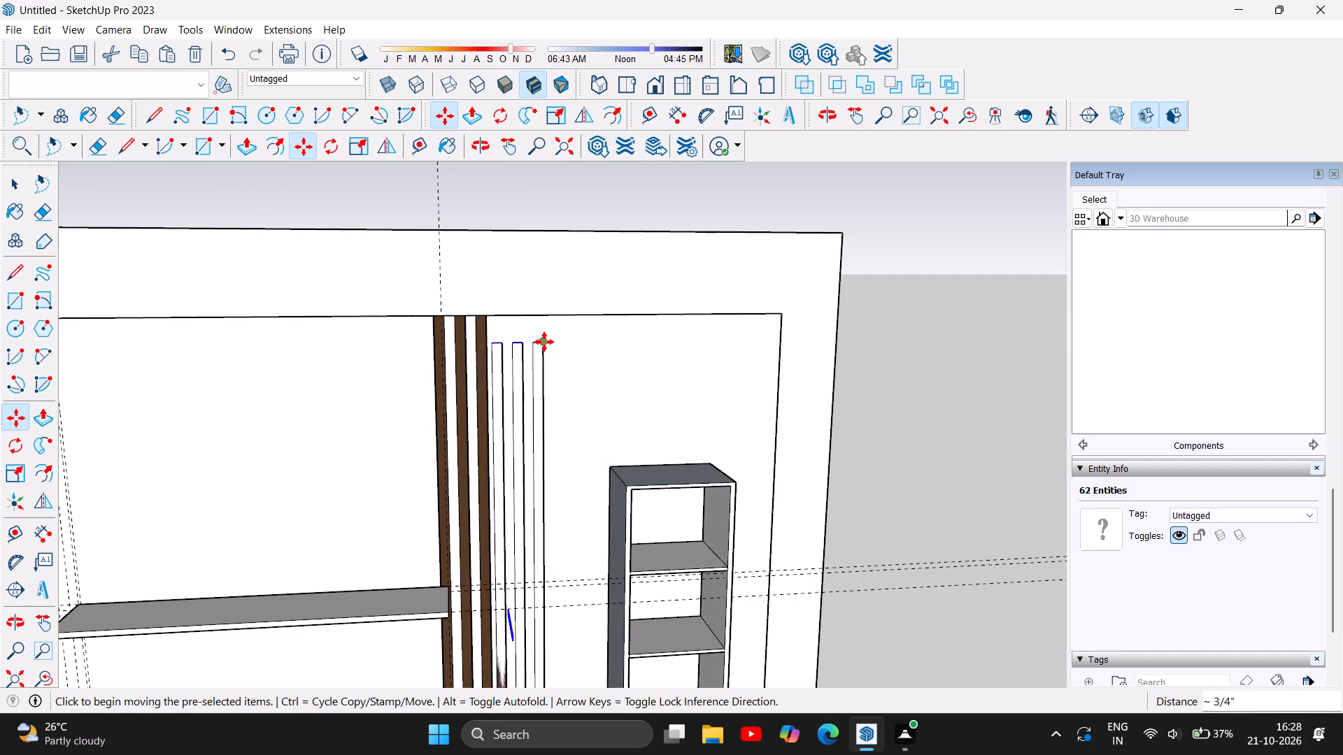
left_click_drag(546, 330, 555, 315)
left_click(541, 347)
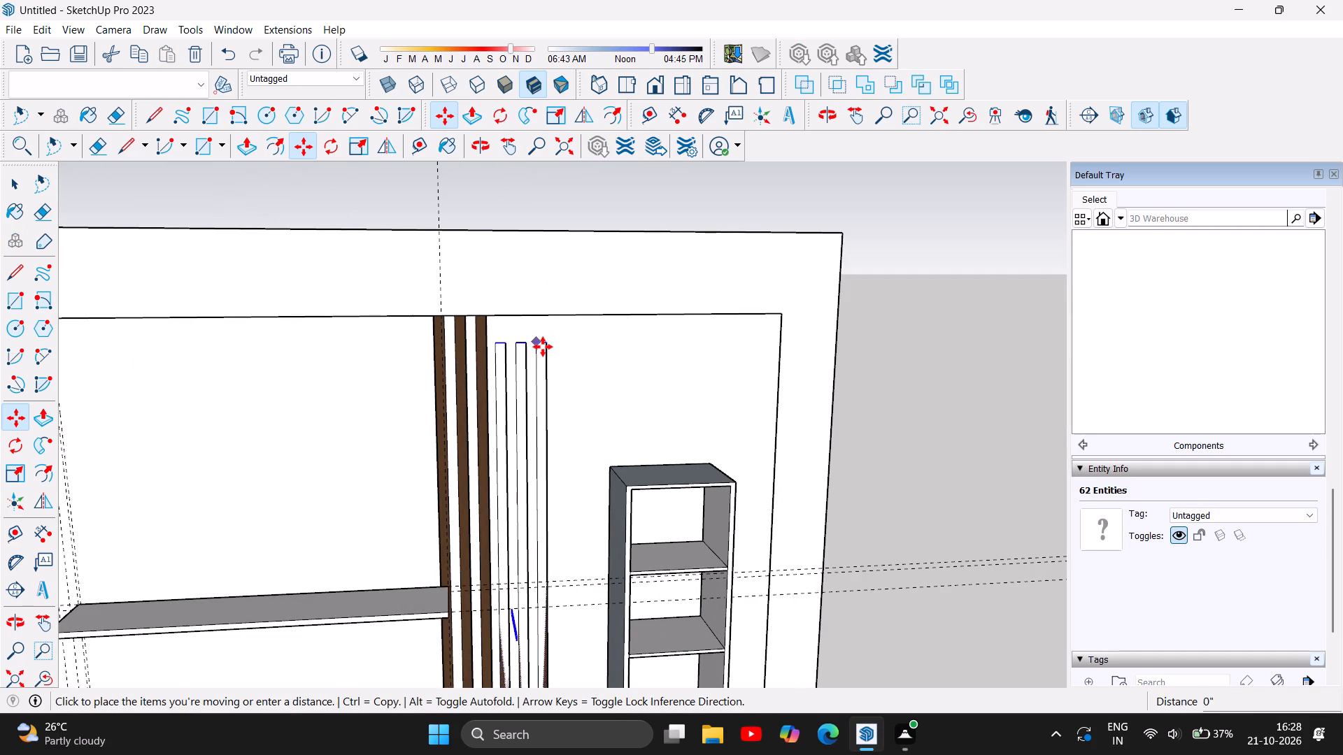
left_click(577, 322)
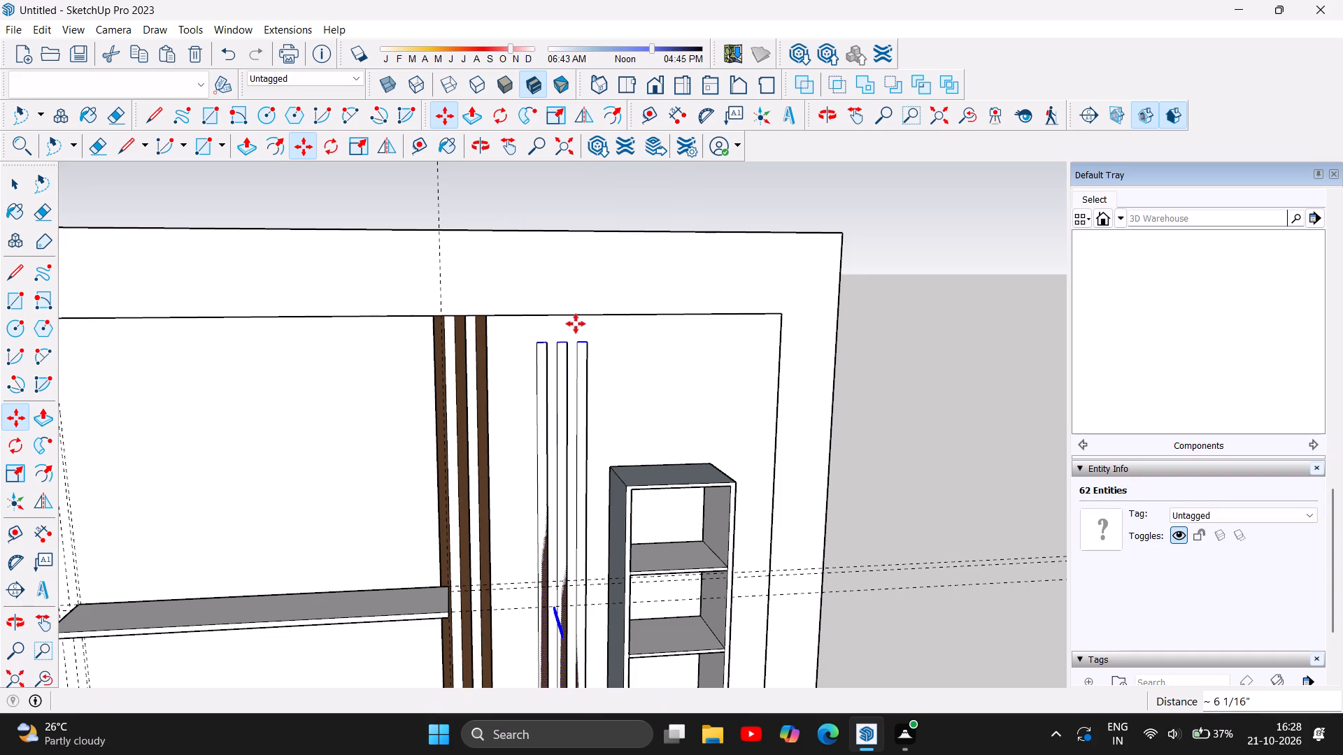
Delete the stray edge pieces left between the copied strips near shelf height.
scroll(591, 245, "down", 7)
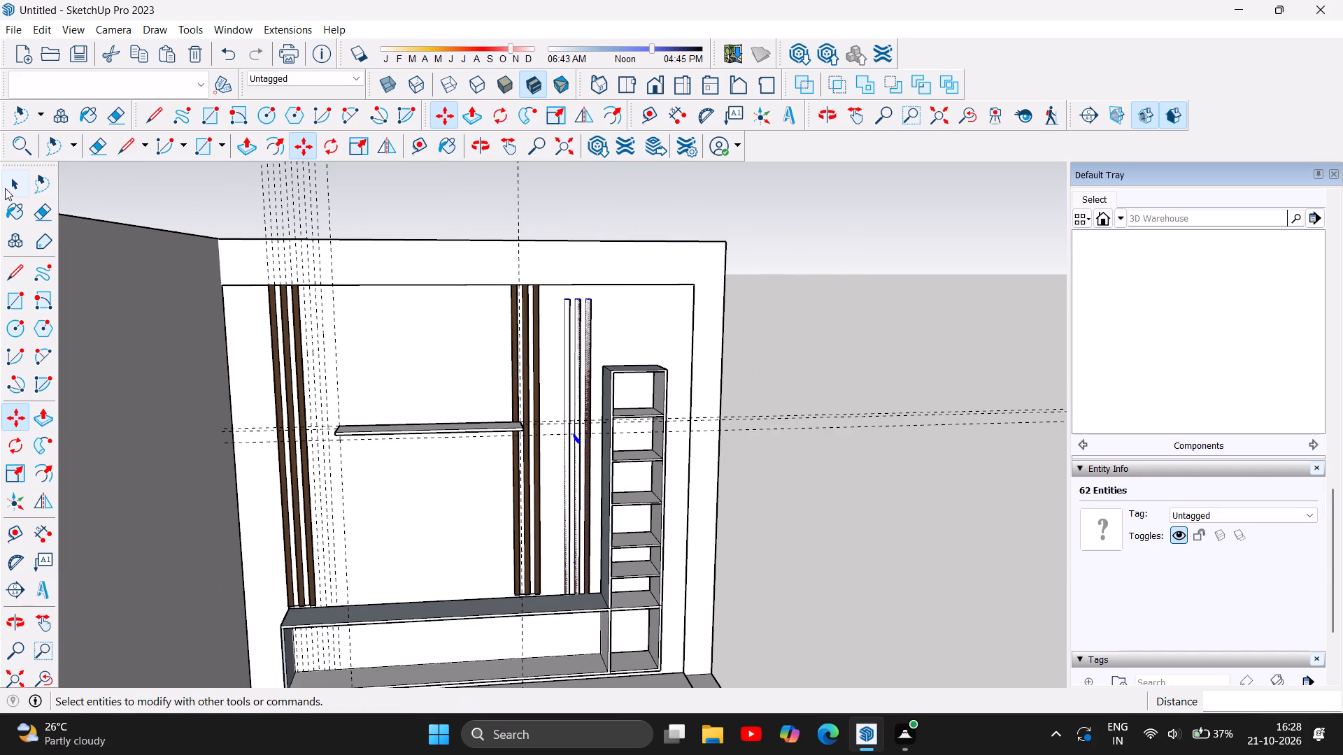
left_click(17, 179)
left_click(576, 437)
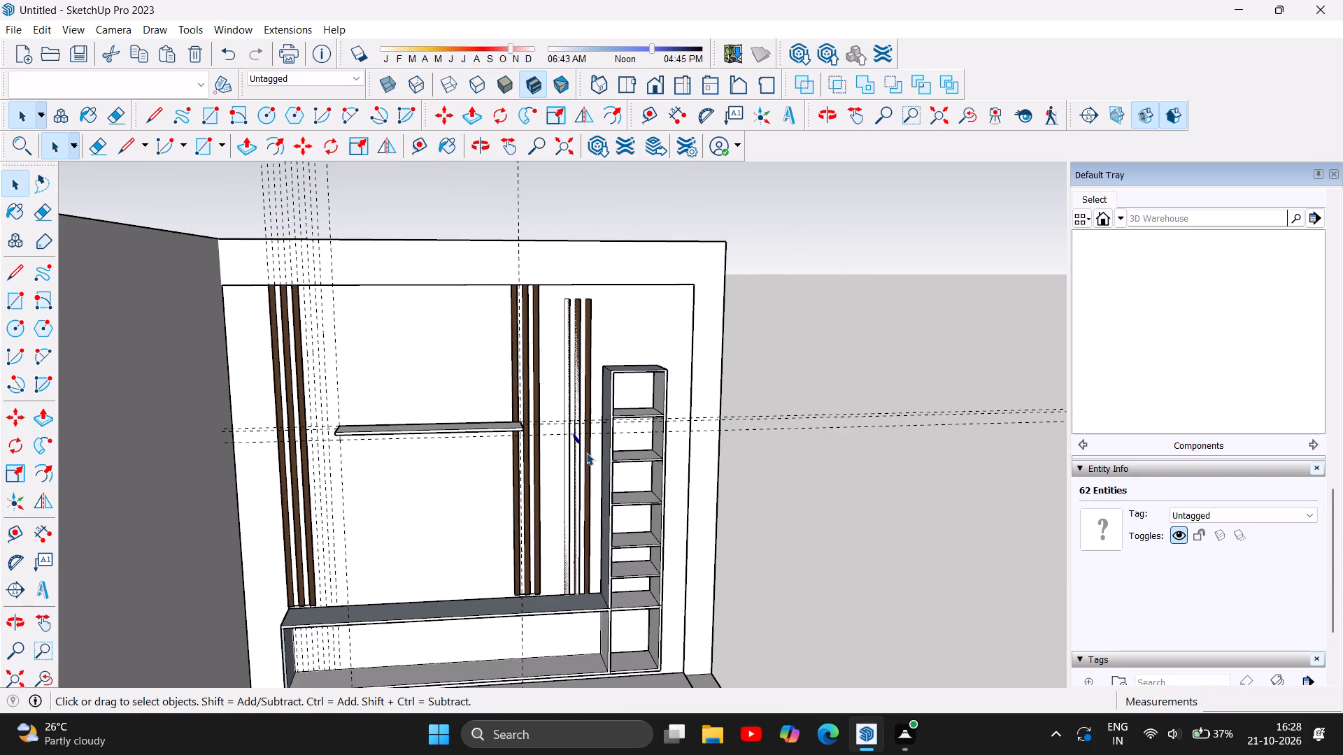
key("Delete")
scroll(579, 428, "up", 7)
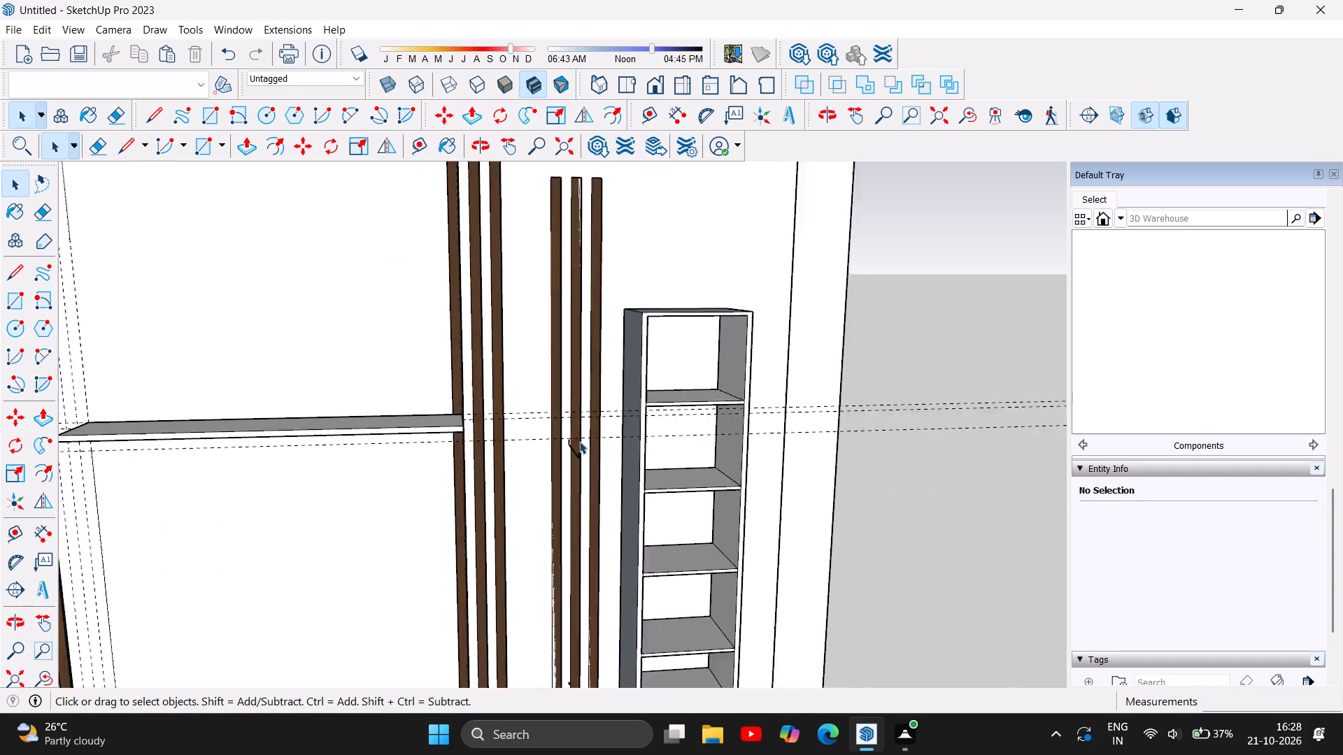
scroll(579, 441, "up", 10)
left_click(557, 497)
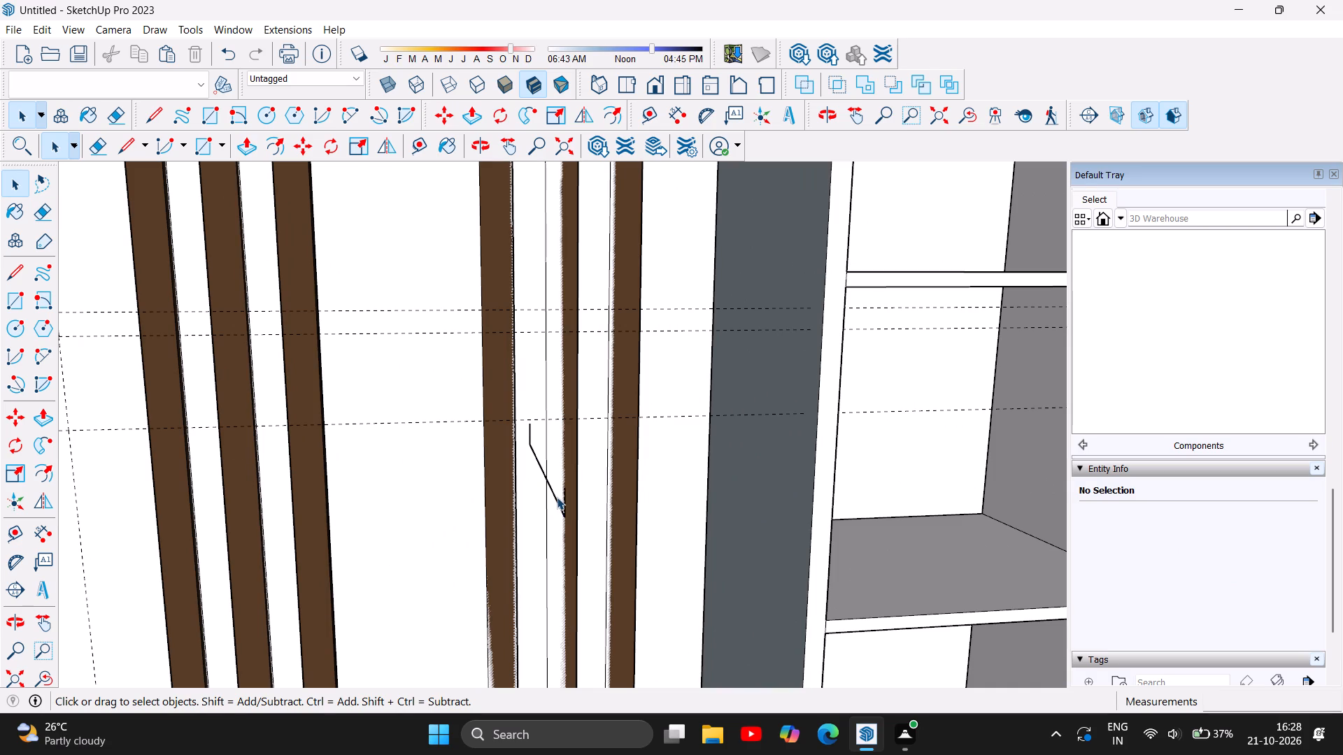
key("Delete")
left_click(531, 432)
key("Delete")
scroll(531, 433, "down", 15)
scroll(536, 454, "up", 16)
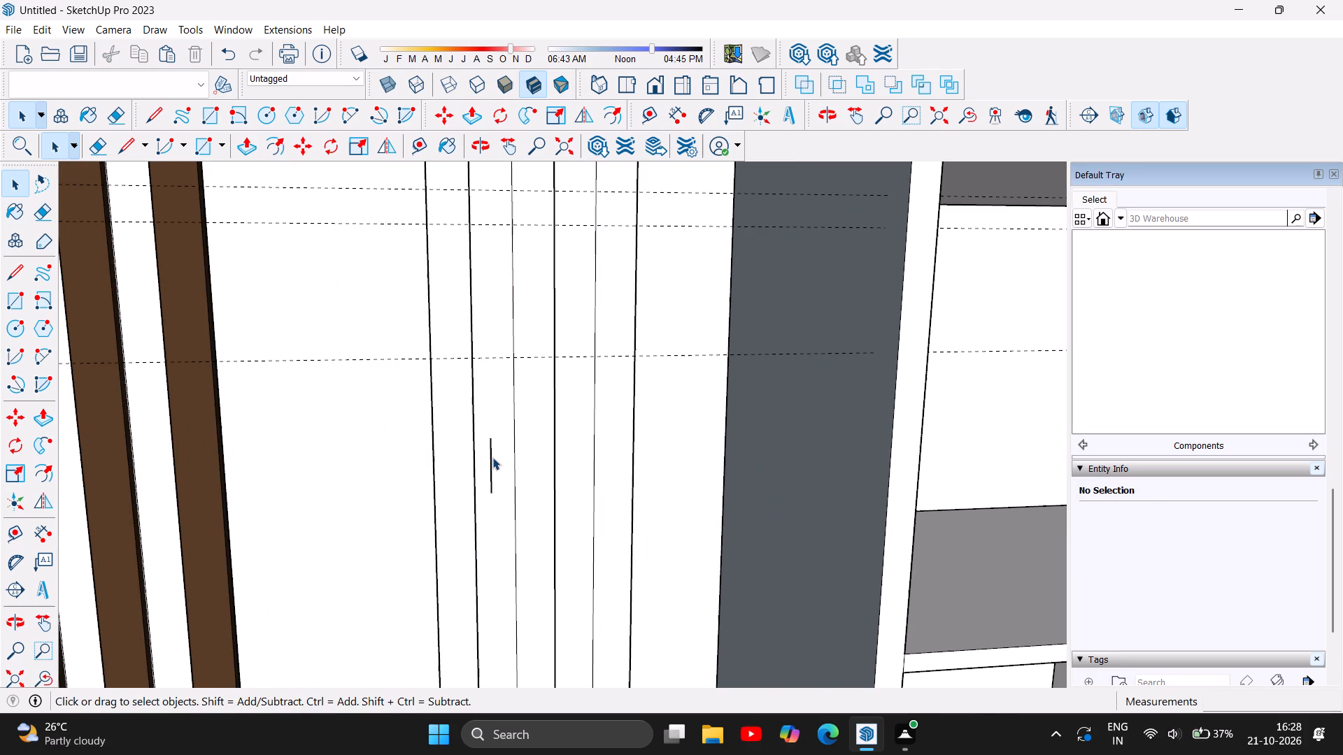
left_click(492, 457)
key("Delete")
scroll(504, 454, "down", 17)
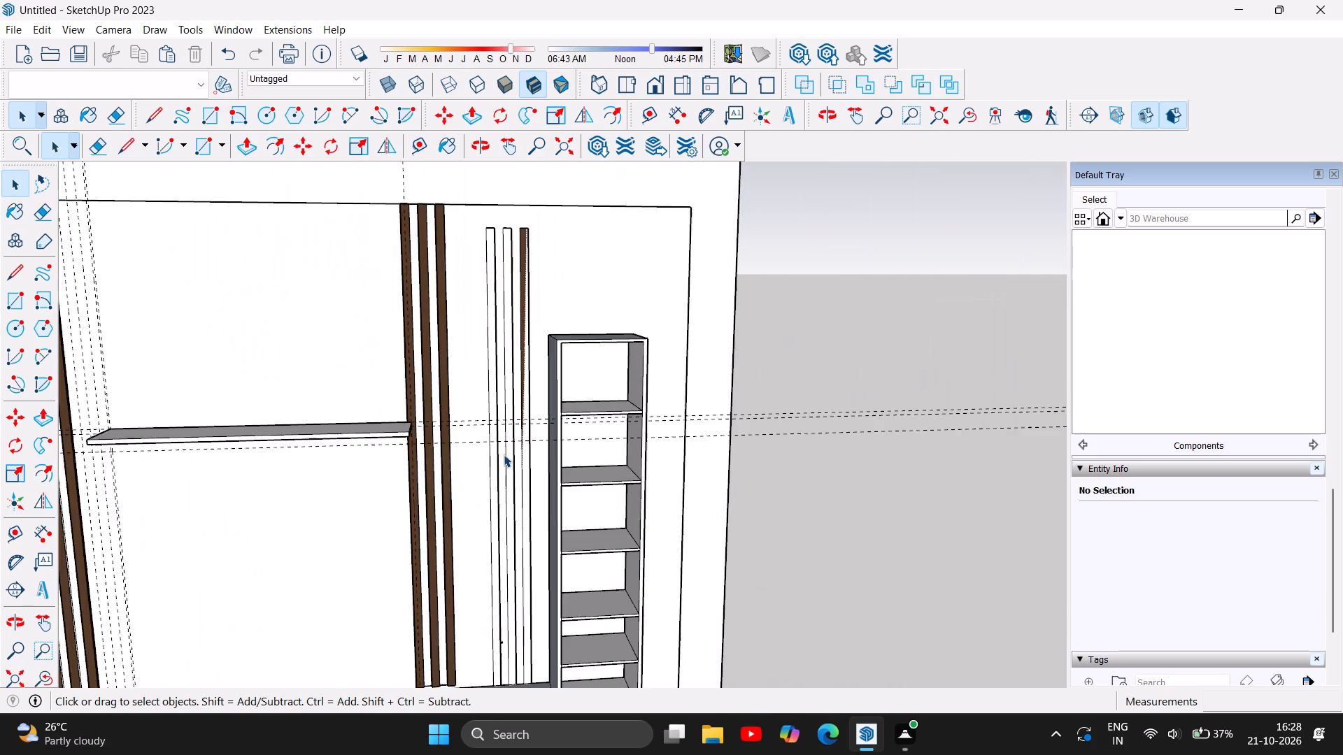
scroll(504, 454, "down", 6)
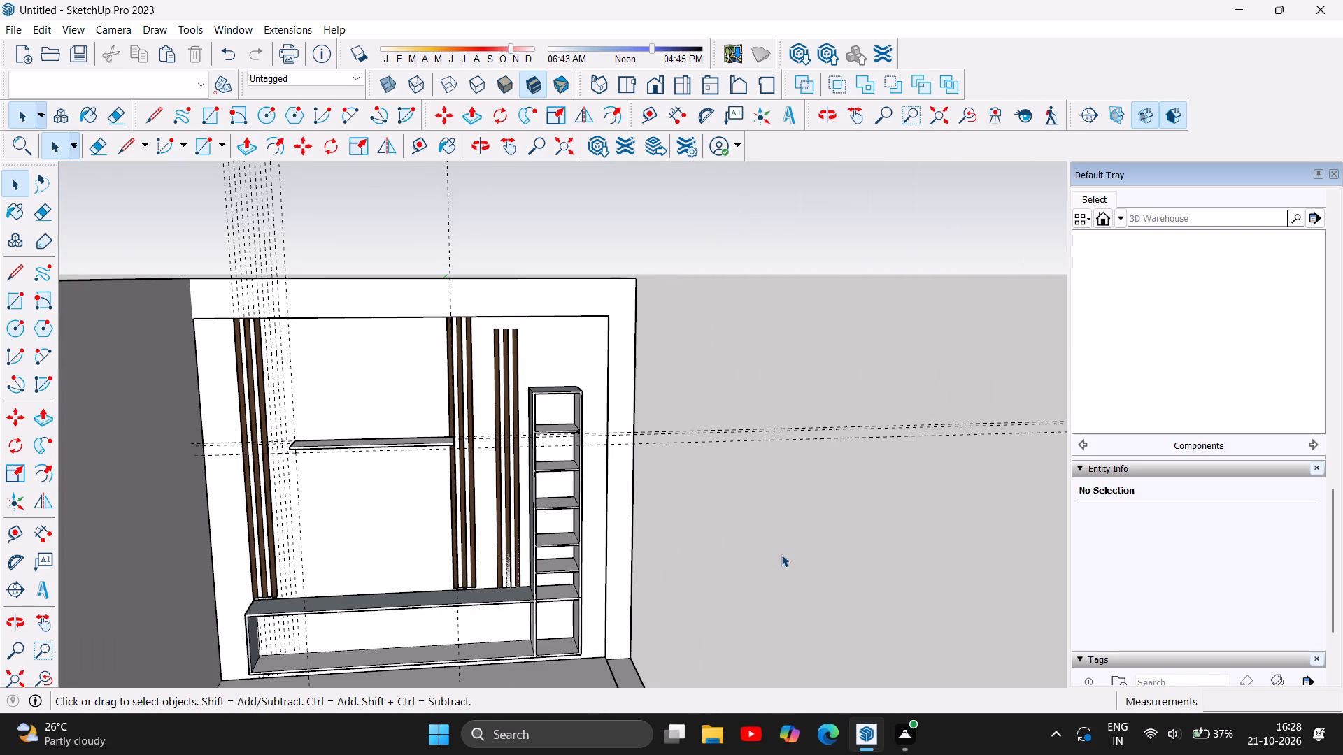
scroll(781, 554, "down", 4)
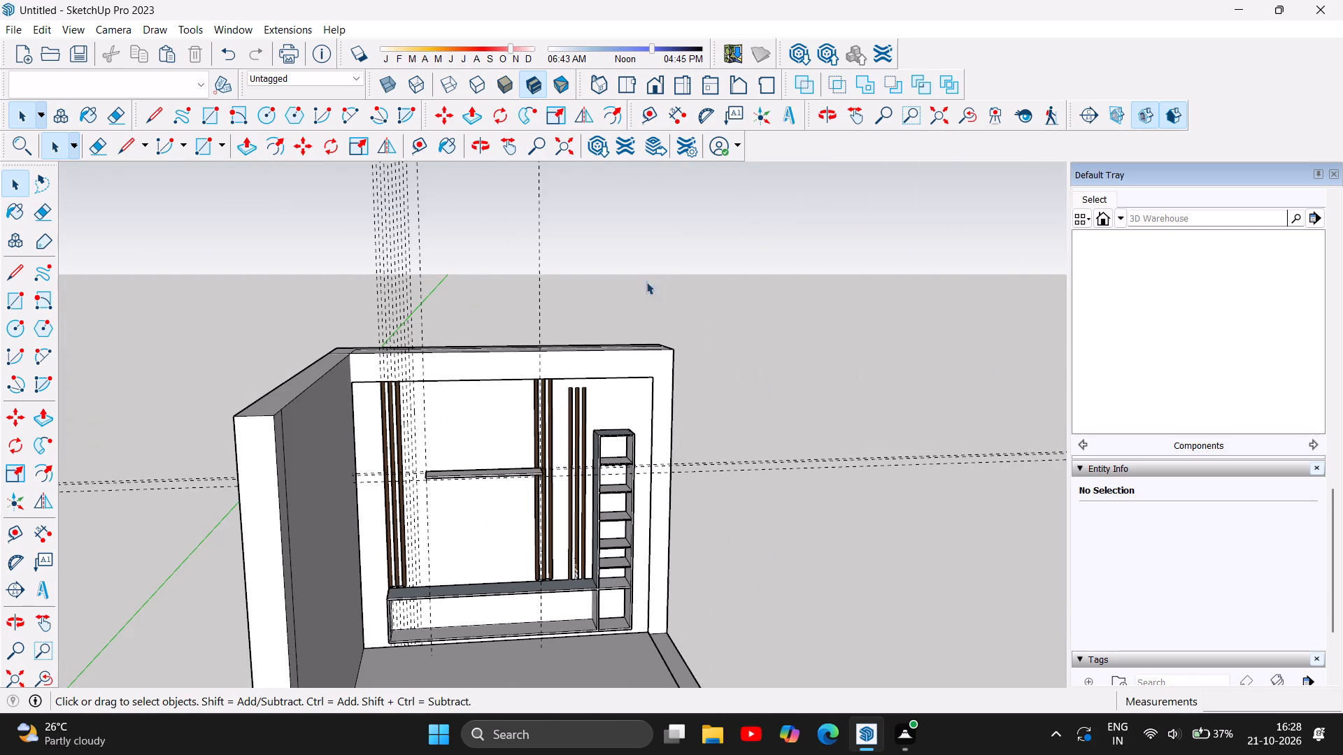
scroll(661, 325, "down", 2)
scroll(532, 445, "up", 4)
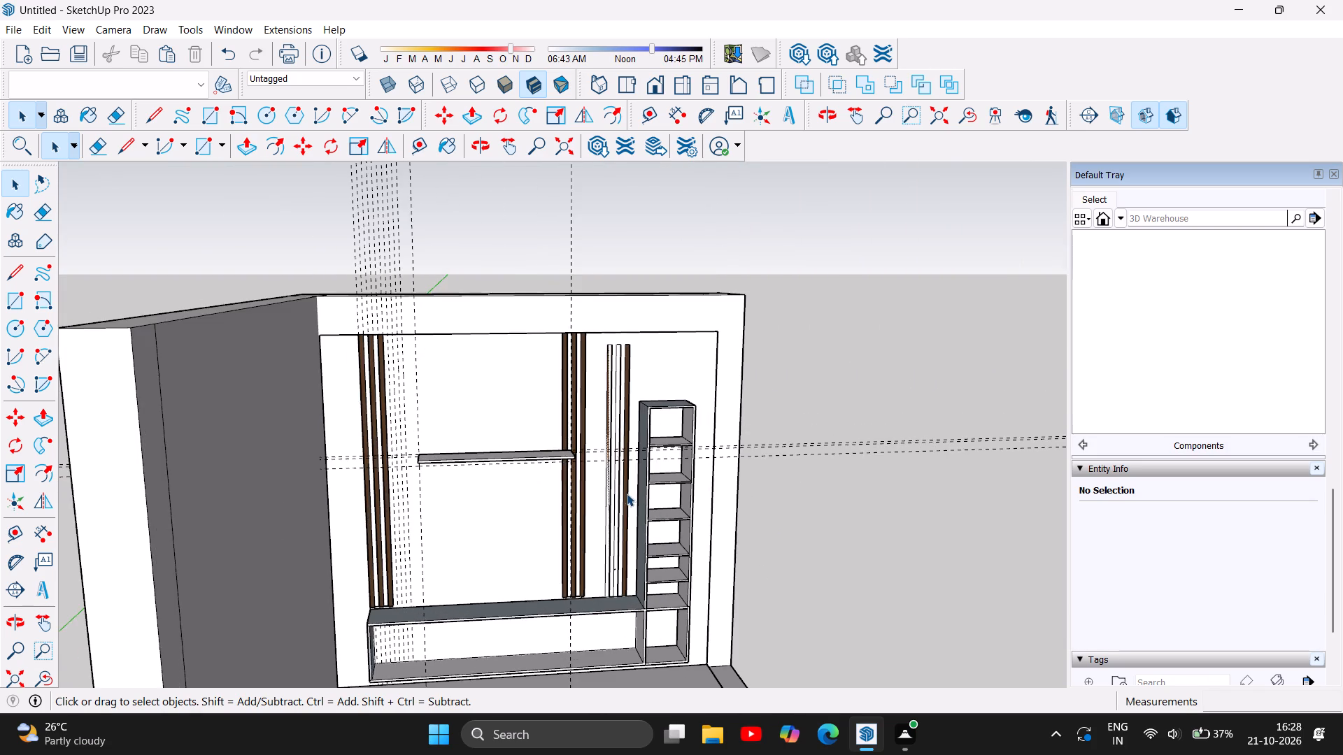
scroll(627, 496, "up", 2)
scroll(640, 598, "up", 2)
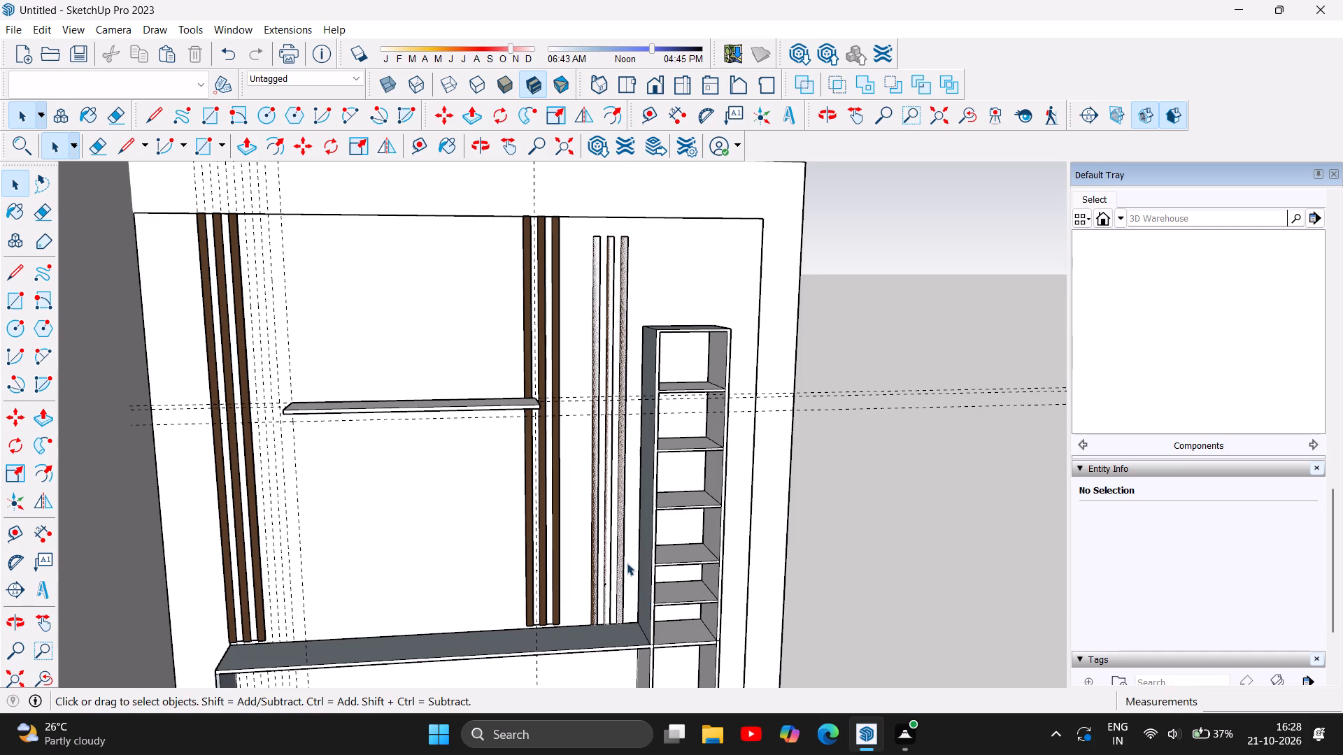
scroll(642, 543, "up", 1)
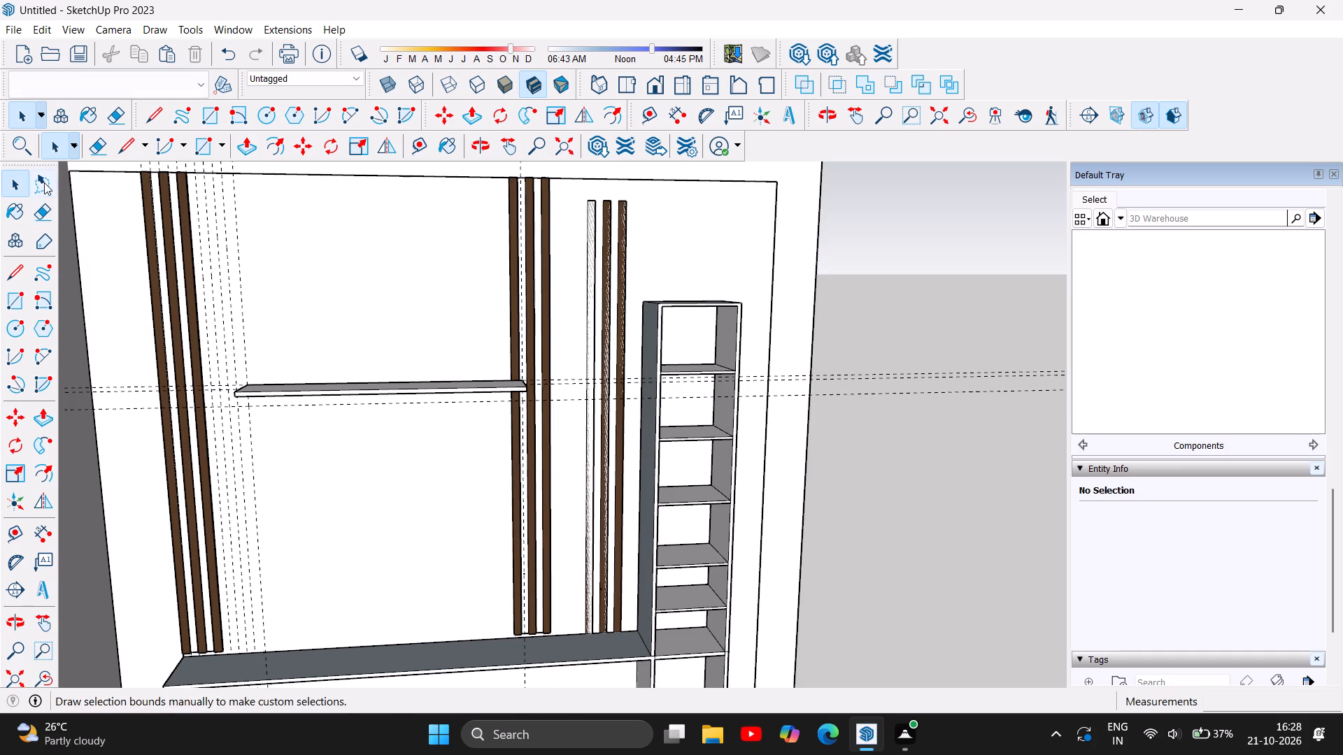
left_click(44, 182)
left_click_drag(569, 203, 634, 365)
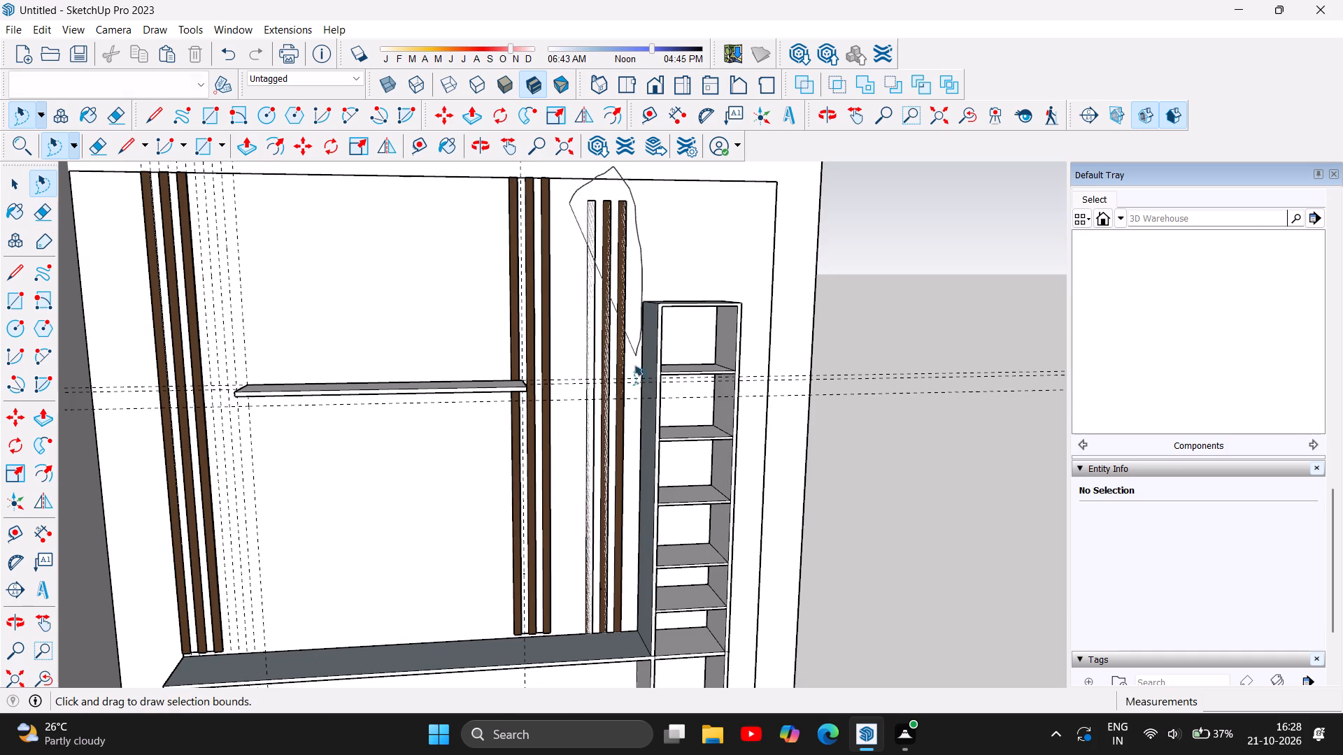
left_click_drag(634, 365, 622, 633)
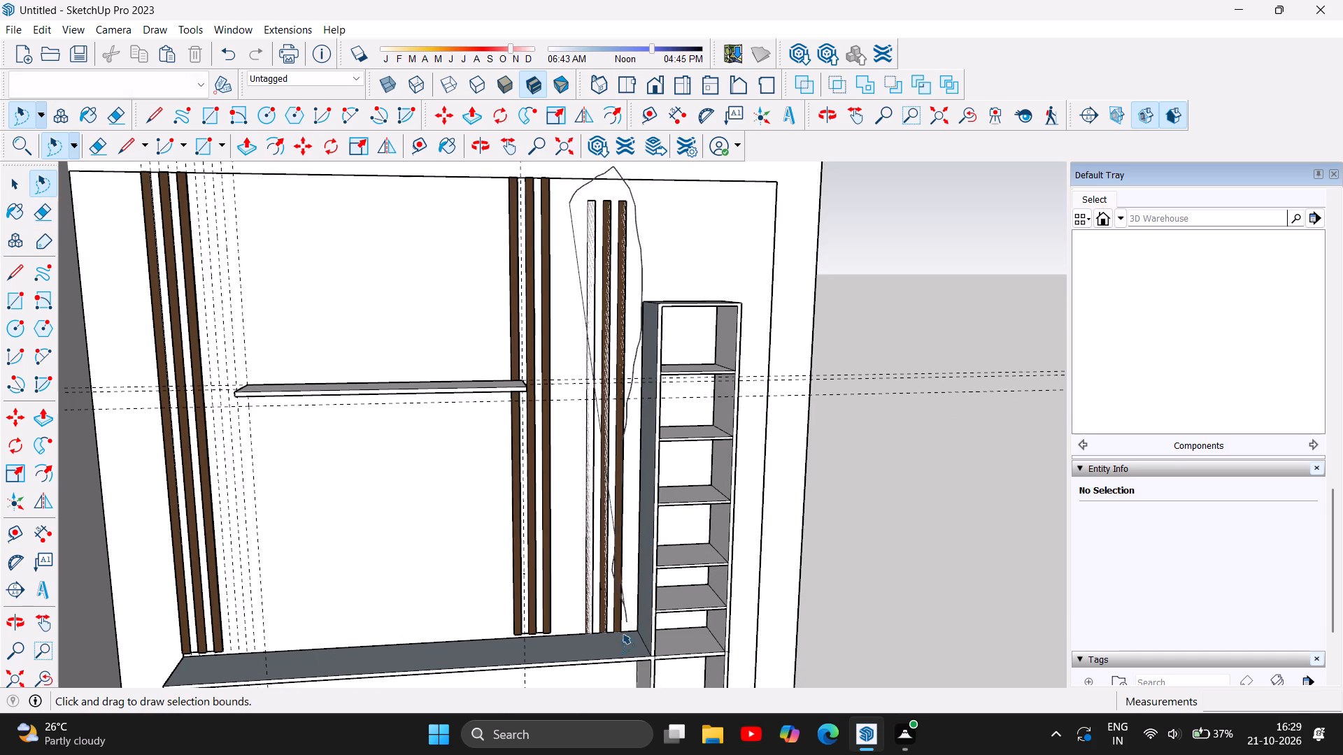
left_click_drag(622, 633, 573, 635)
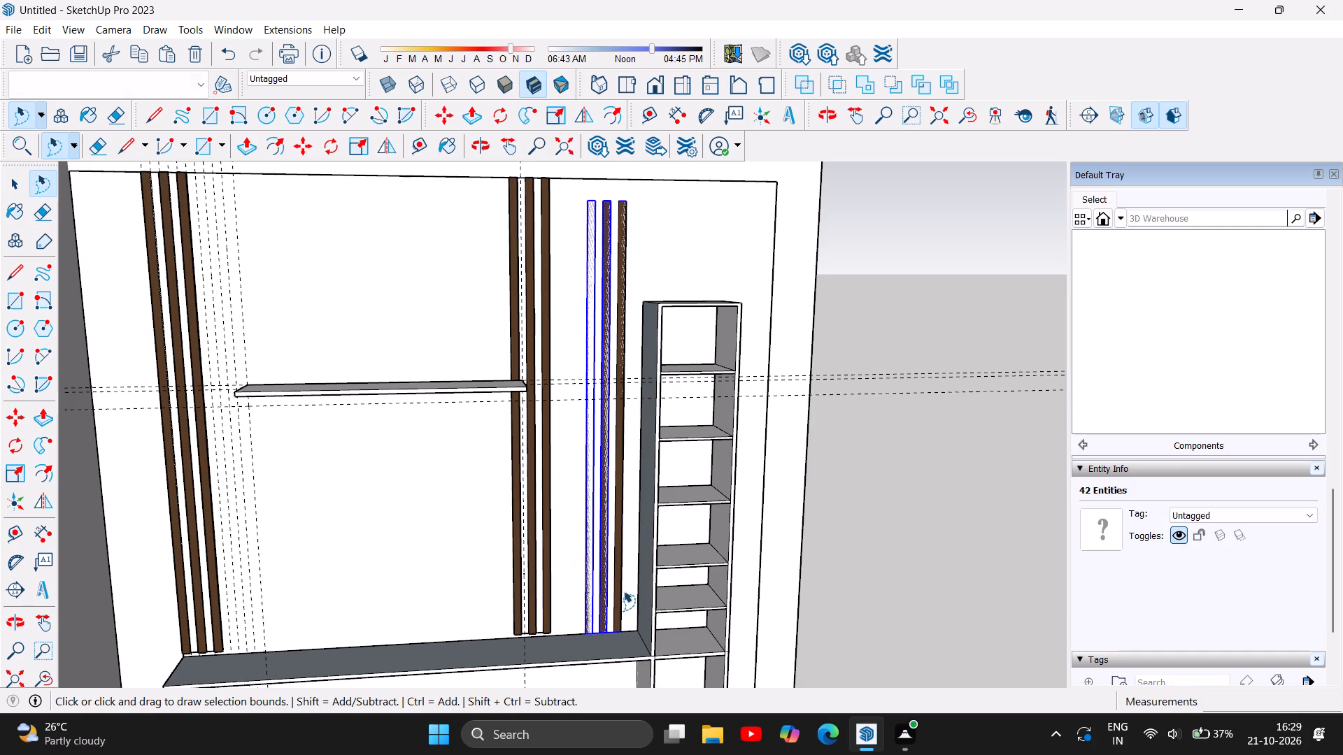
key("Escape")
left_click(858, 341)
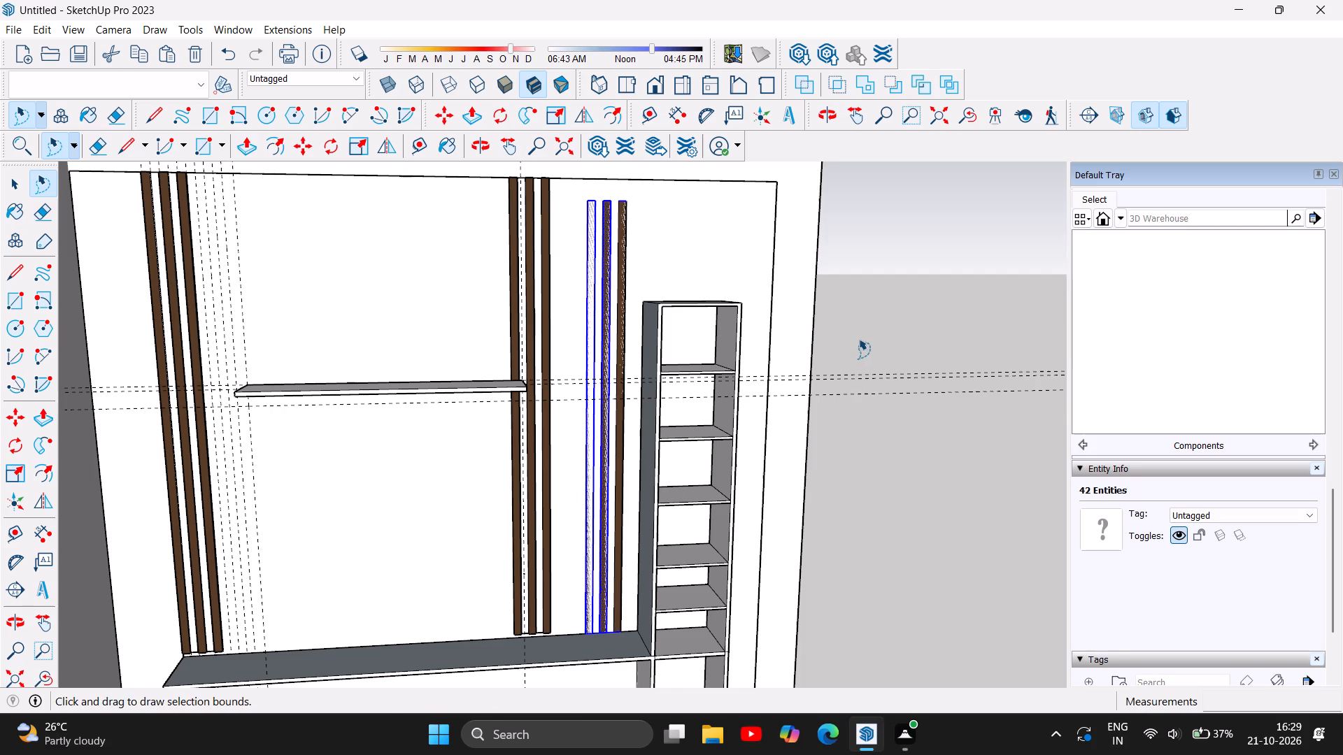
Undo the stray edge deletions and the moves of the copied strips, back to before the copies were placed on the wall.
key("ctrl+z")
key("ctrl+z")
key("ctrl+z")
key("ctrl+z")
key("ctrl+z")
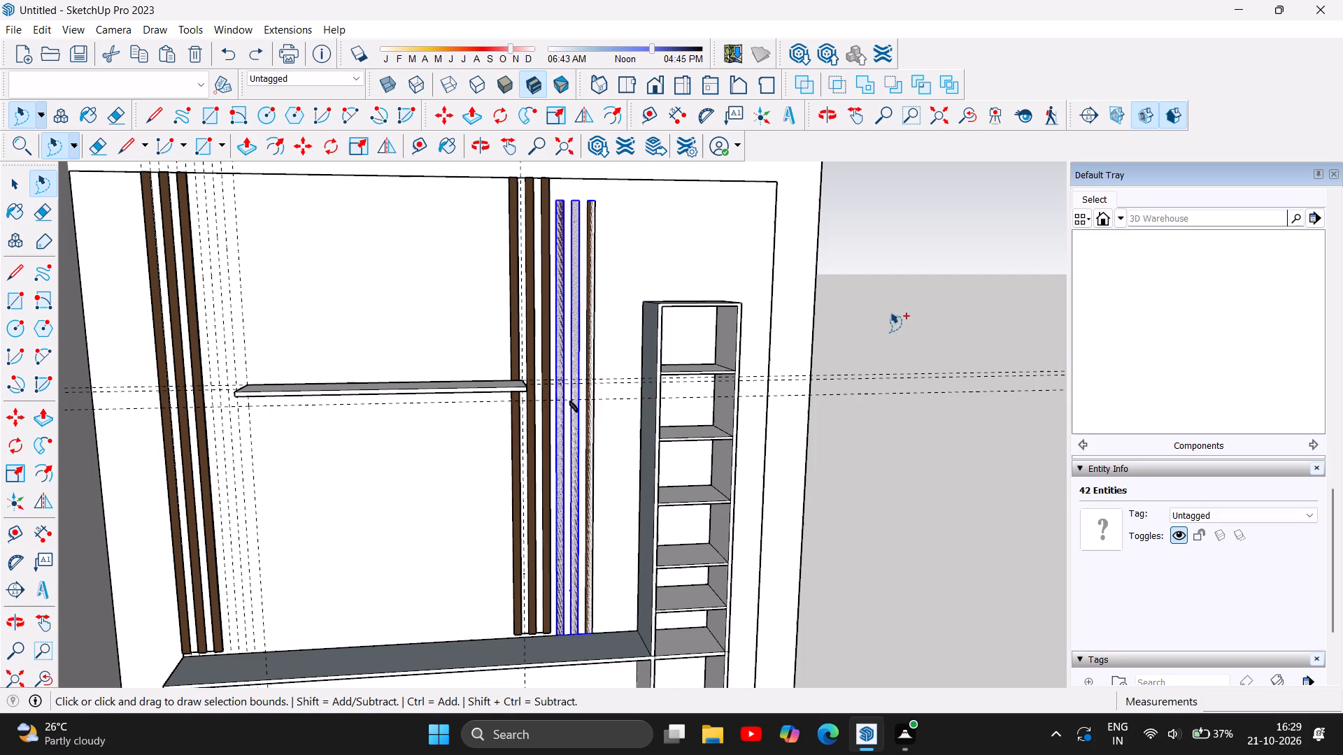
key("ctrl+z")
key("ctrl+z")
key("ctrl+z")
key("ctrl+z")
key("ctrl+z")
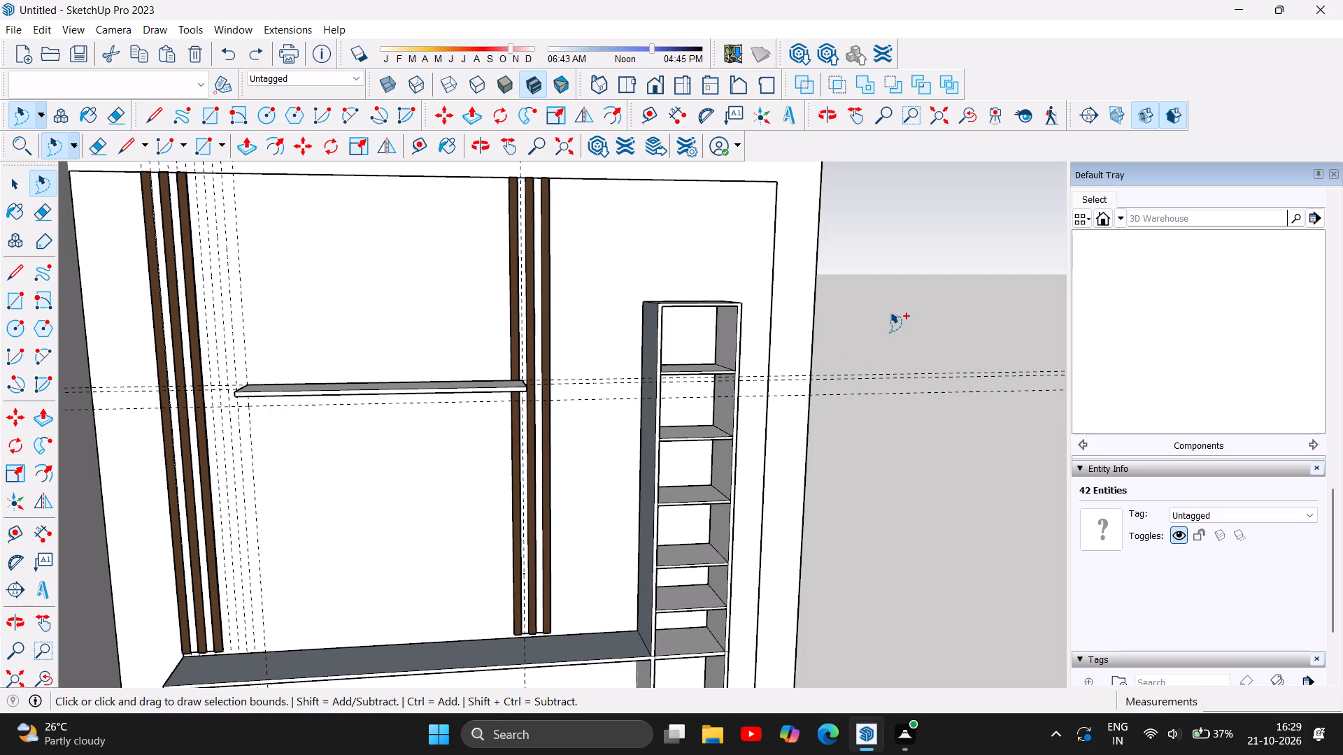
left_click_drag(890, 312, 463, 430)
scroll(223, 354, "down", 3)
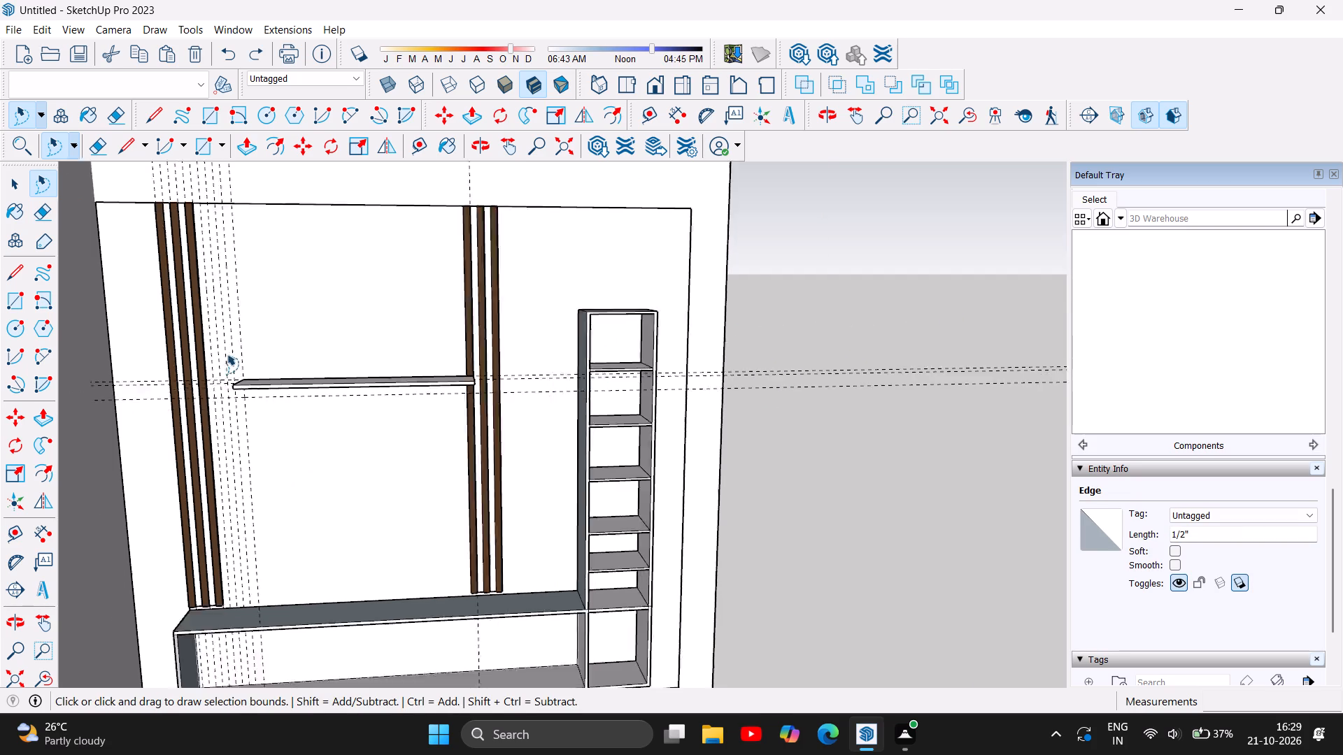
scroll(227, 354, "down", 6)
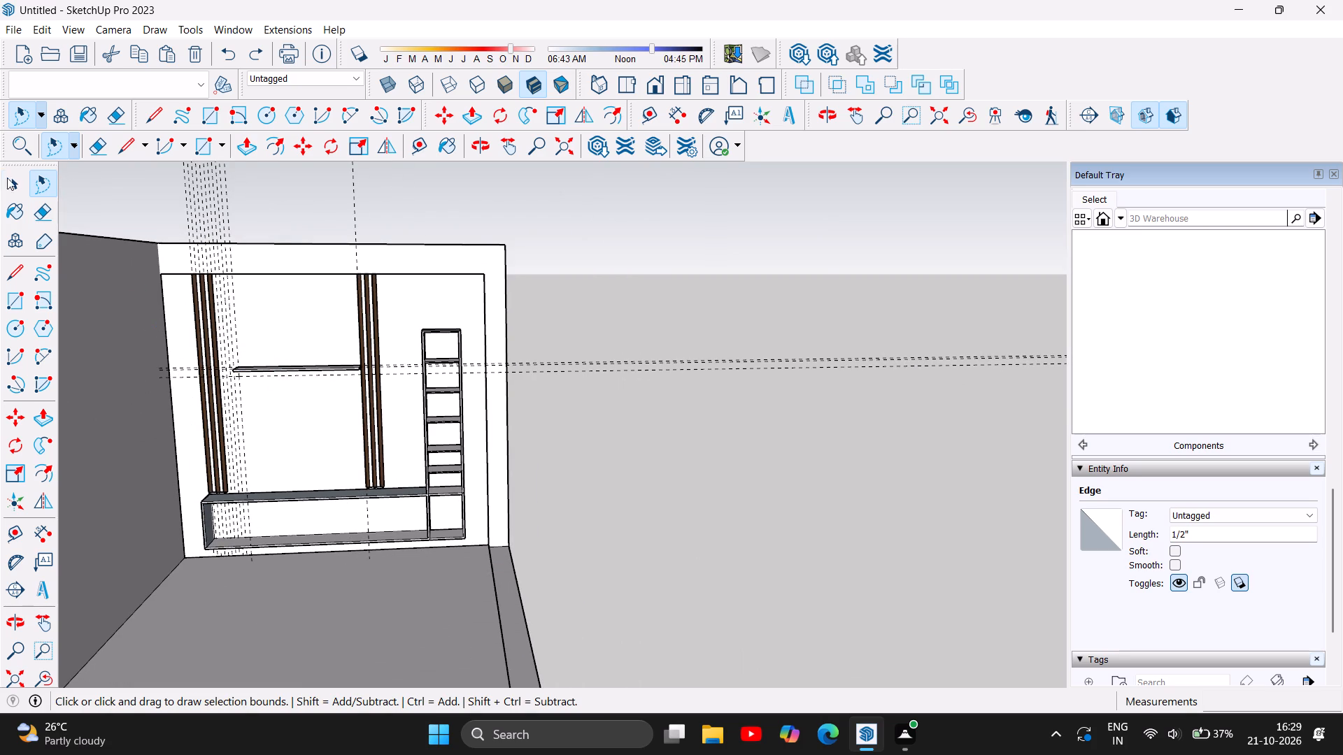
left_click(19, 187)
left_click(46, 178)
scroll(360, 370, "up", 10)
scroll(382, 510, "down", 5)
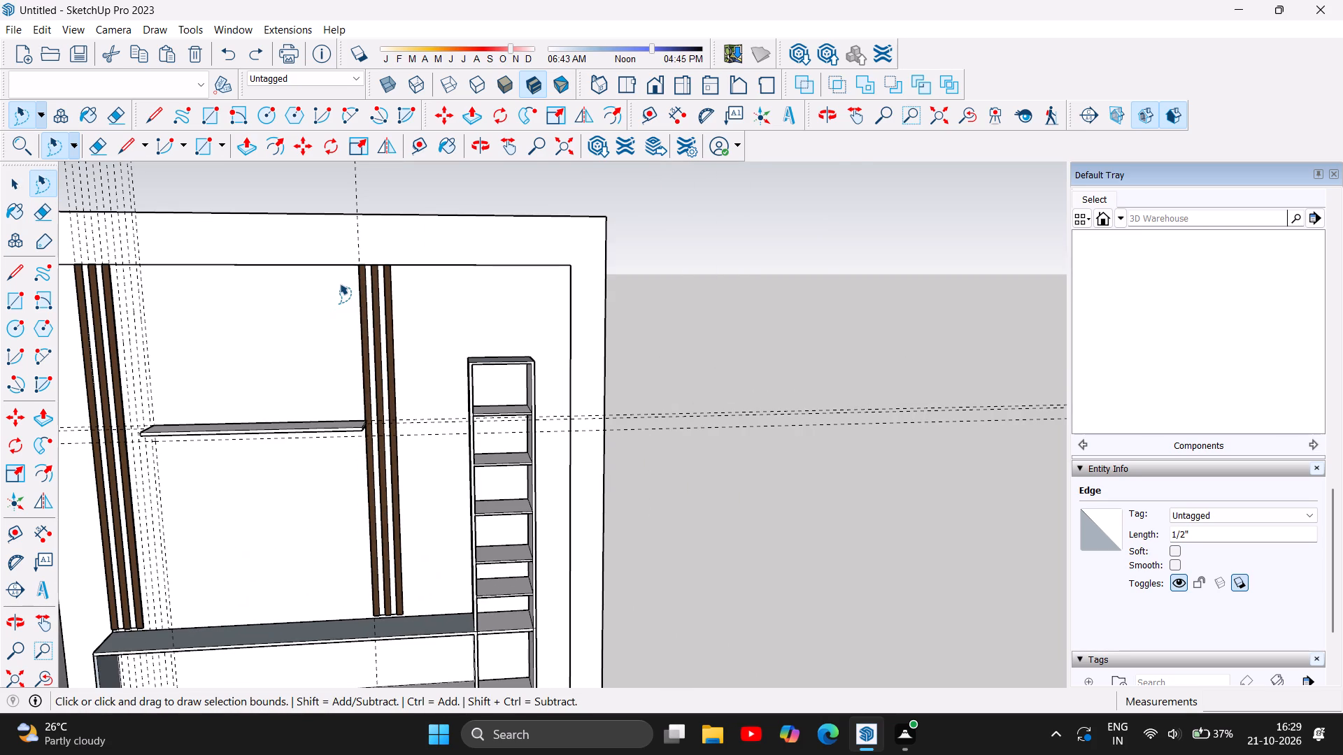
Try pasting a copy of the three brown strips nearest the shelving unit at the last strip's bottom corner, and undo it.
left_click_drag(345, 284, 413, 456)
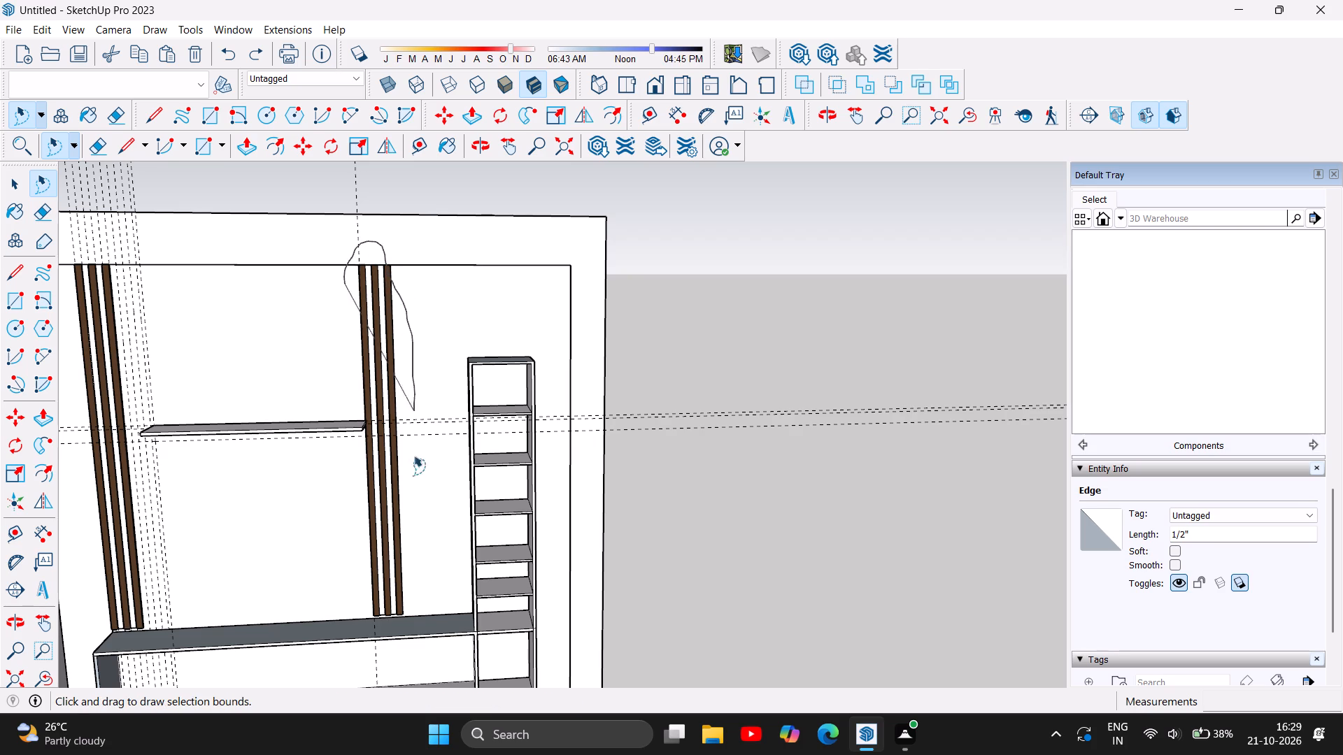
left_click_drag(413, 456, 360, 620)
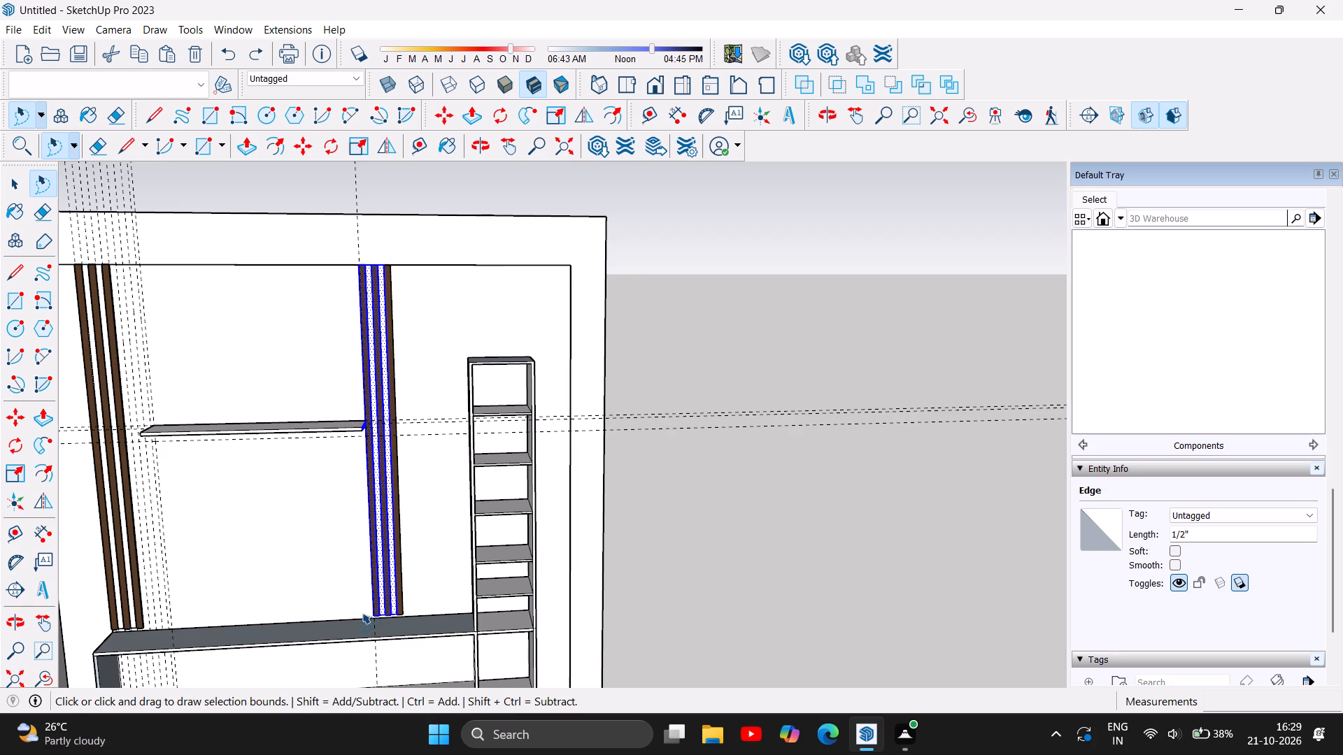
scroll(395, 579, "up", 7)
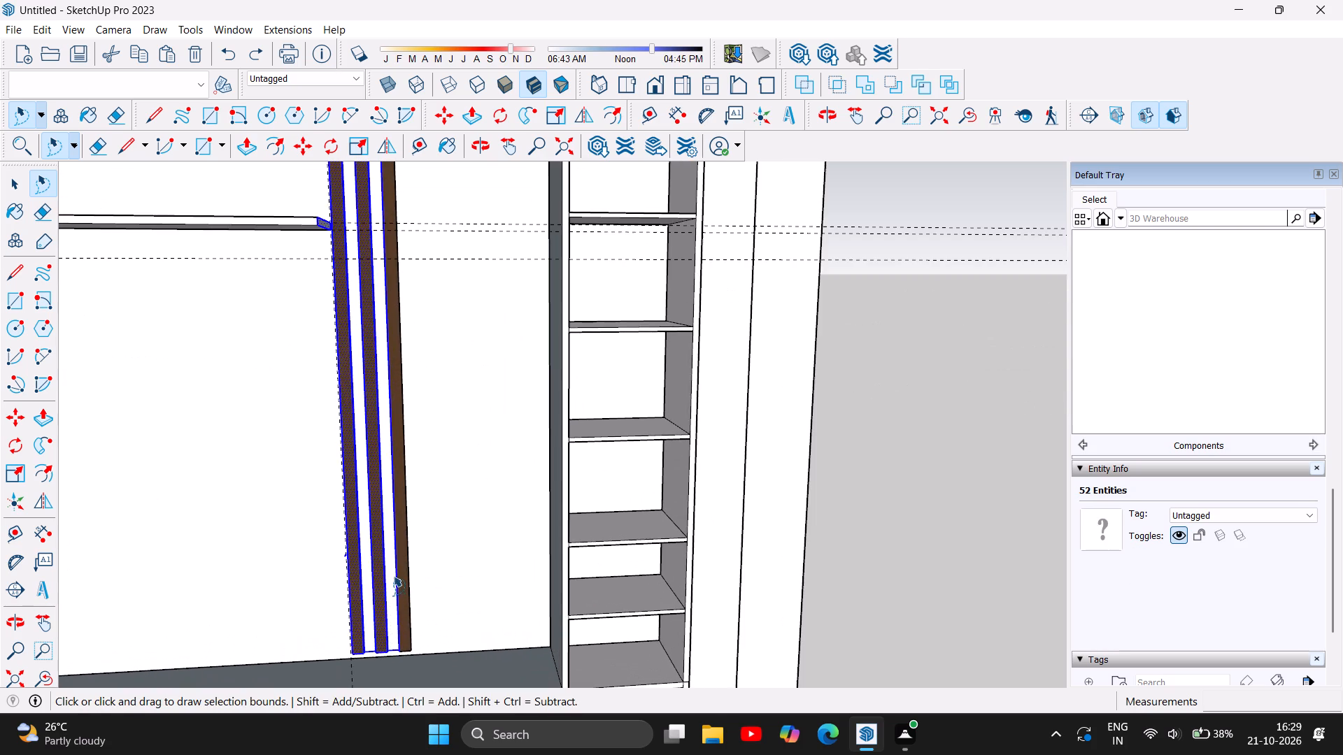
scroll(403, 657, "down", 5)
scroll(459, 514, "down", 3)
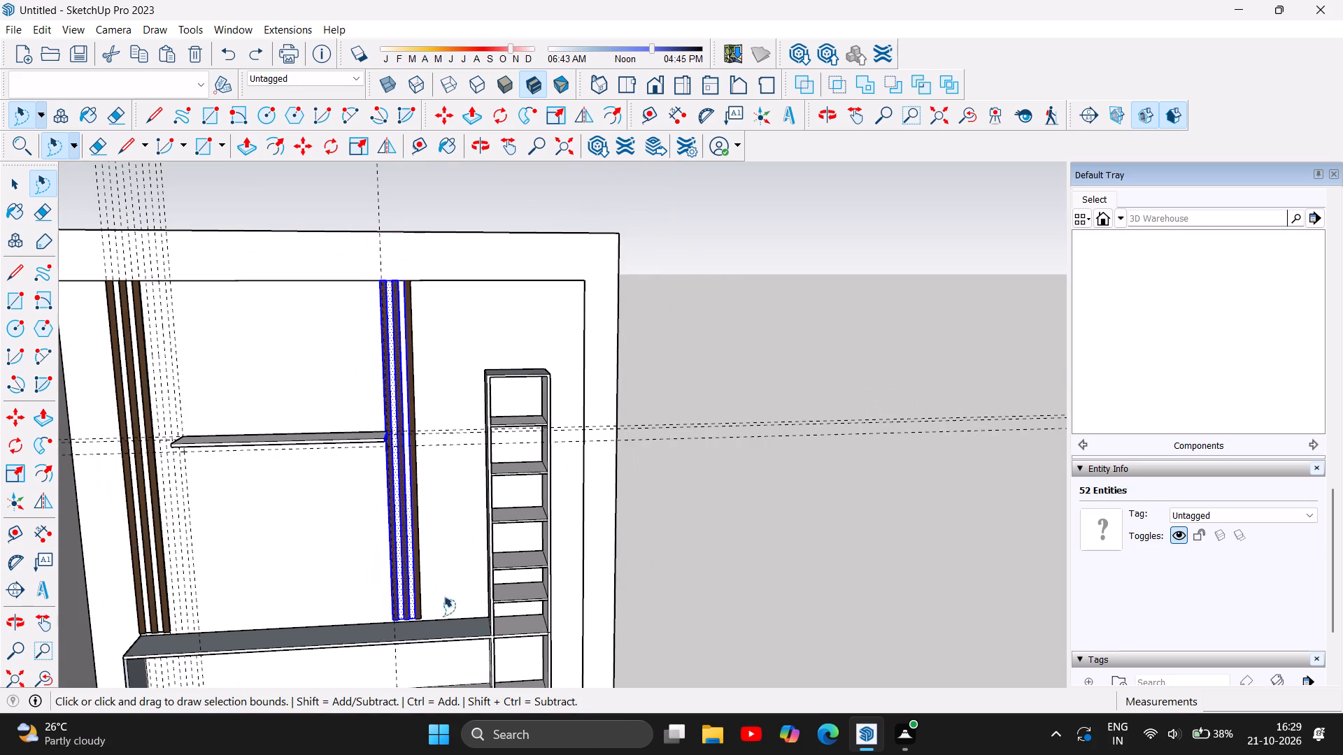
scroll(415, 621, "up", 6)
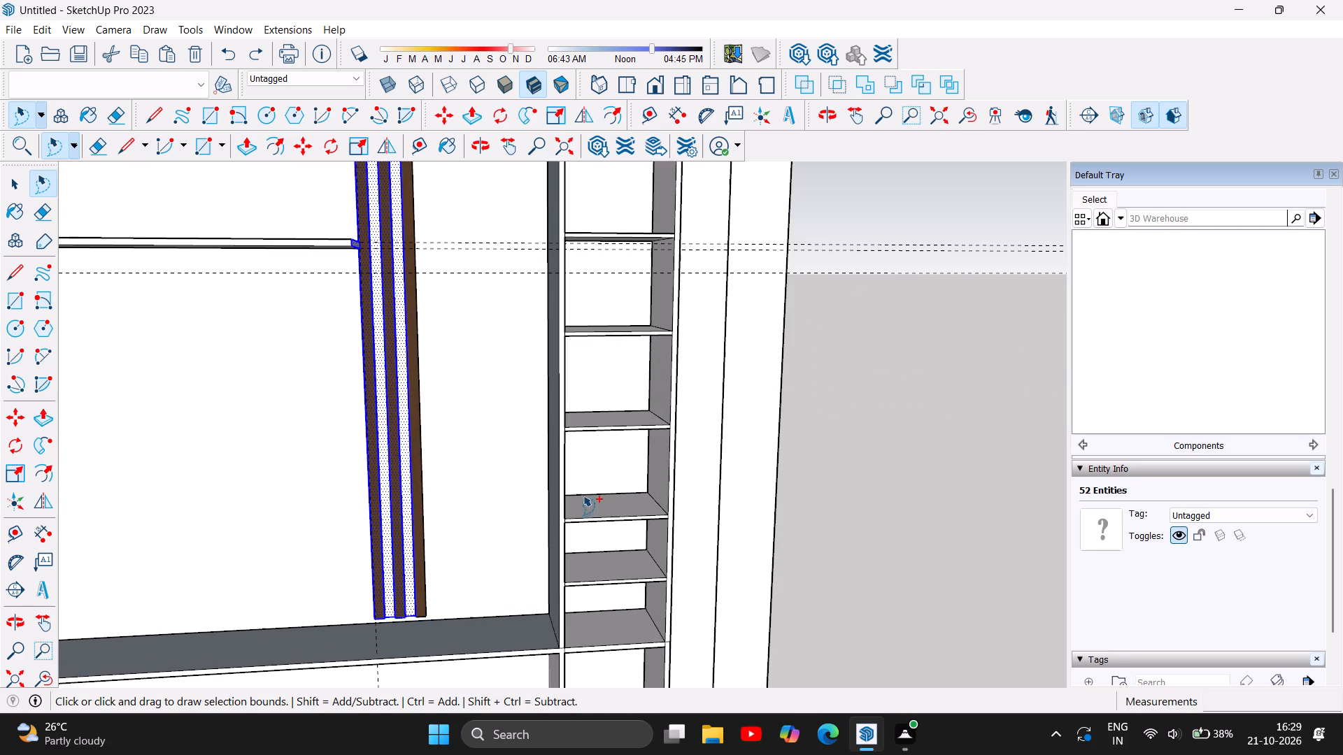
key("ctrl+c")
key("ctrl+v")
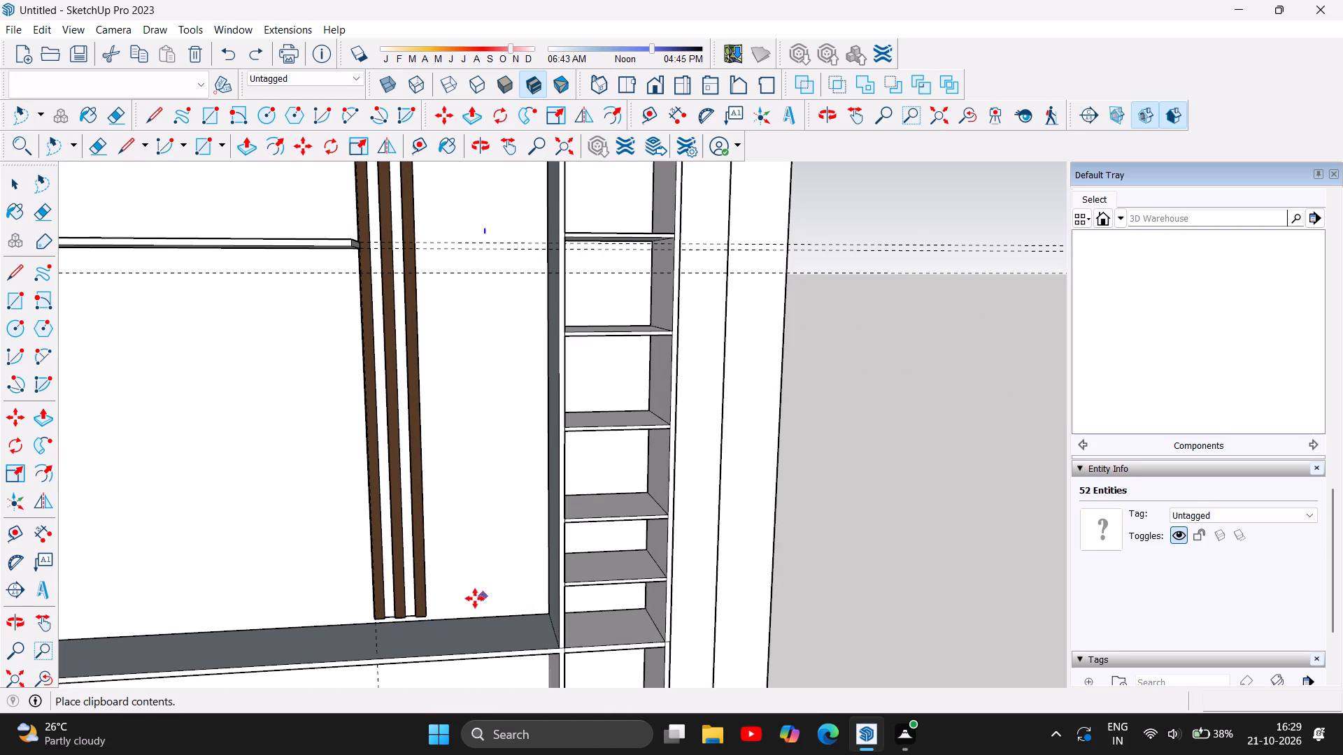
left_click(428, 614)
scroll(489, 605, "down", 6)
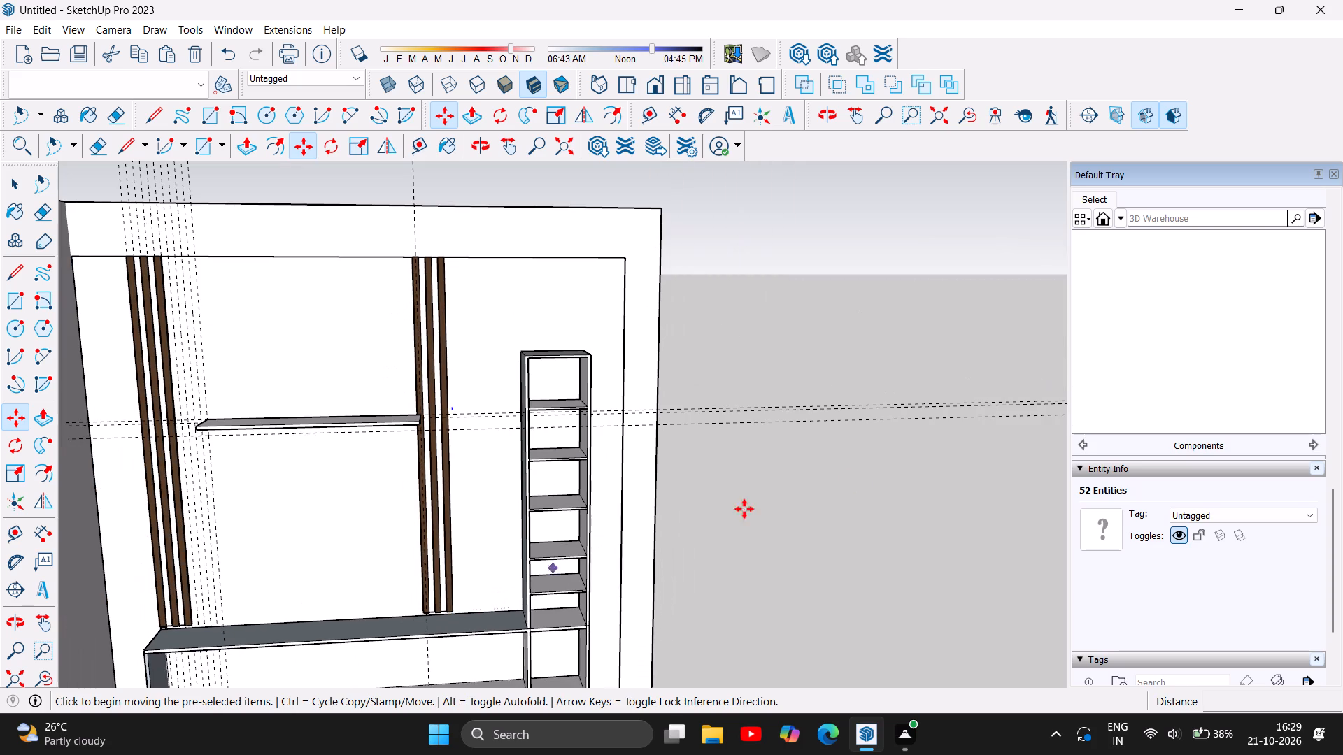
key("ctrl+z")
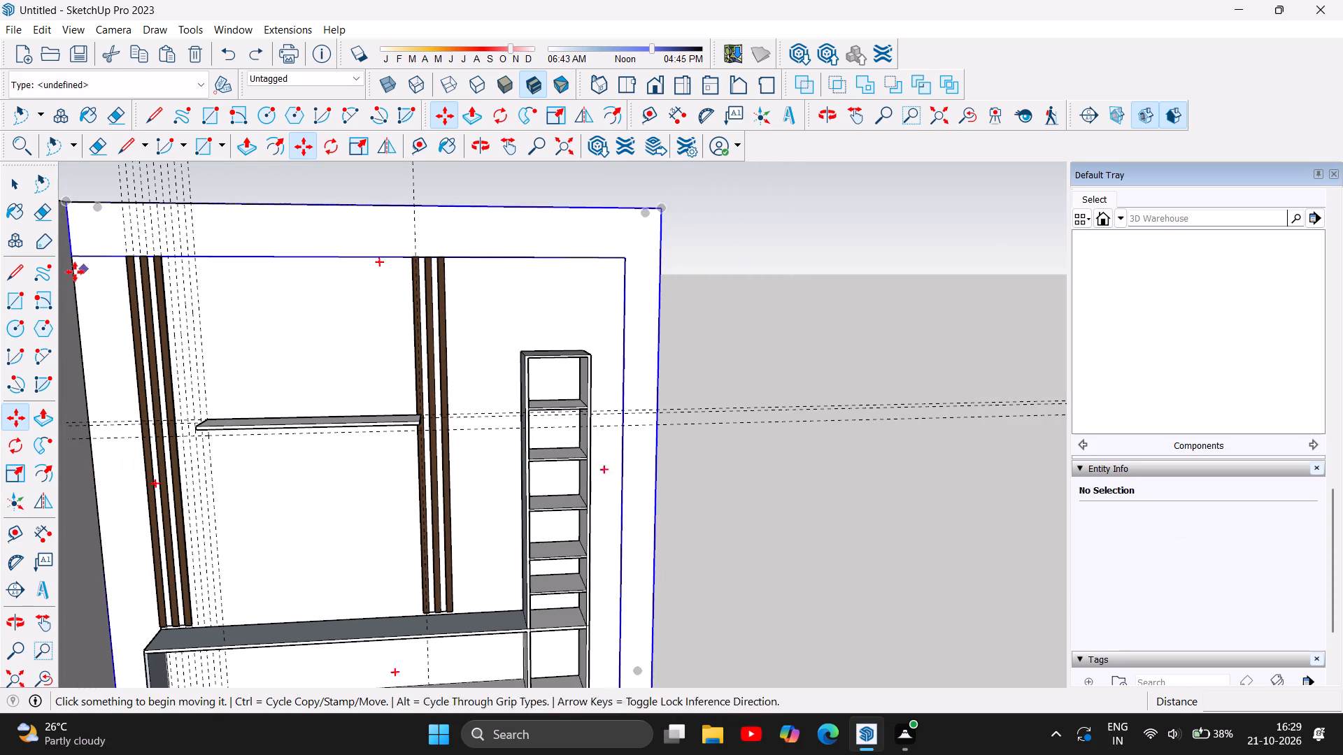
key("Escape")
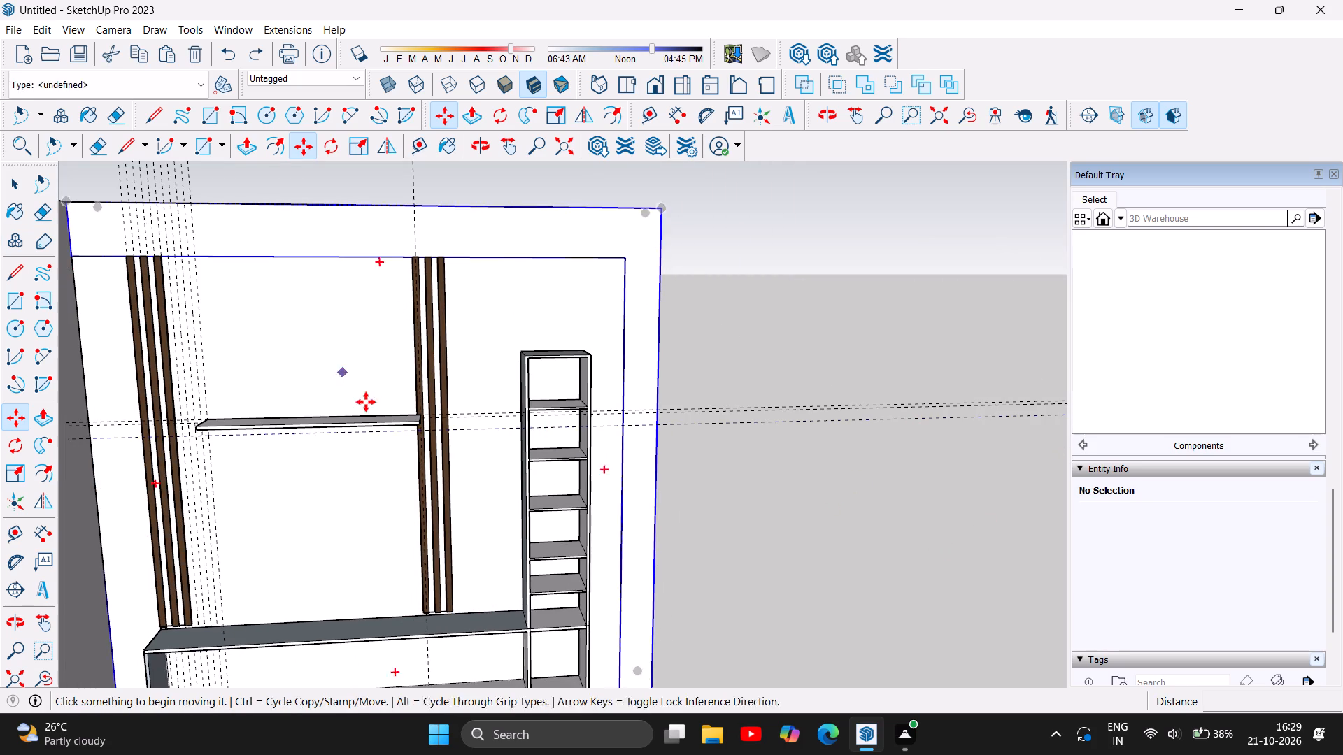
Place two vertical guides at 1.5" spacing, starting from the outer edge of the brown strip nearest the shelving unit.
key("t")
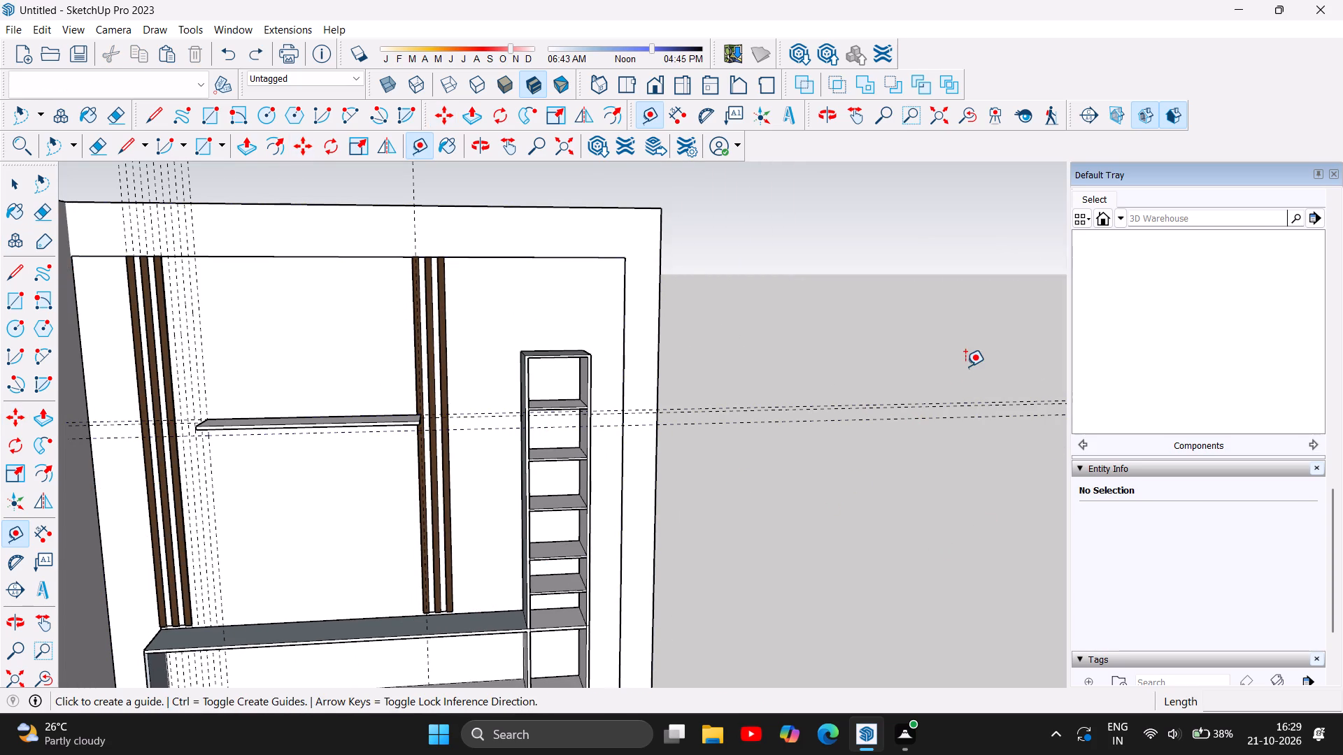
scroll(459, 632, "up", 15)
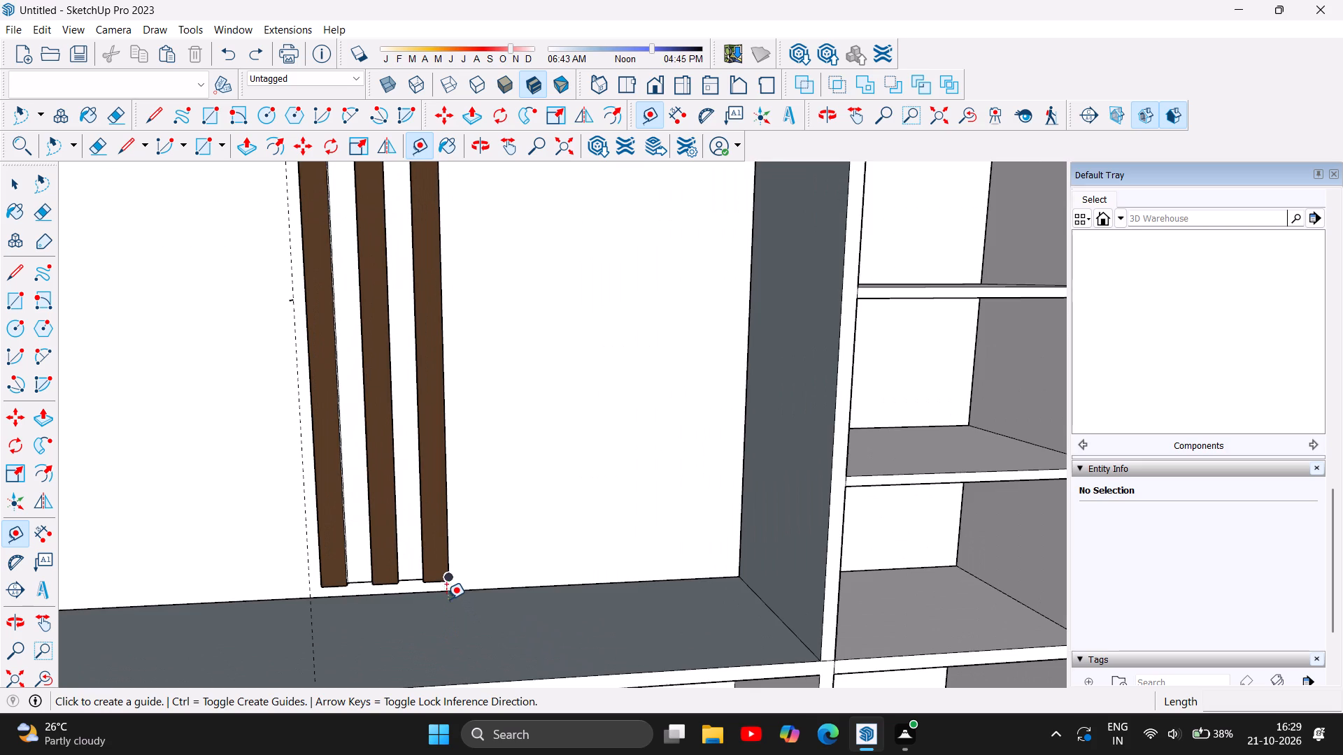
scroll(446, 599, "up", 16)
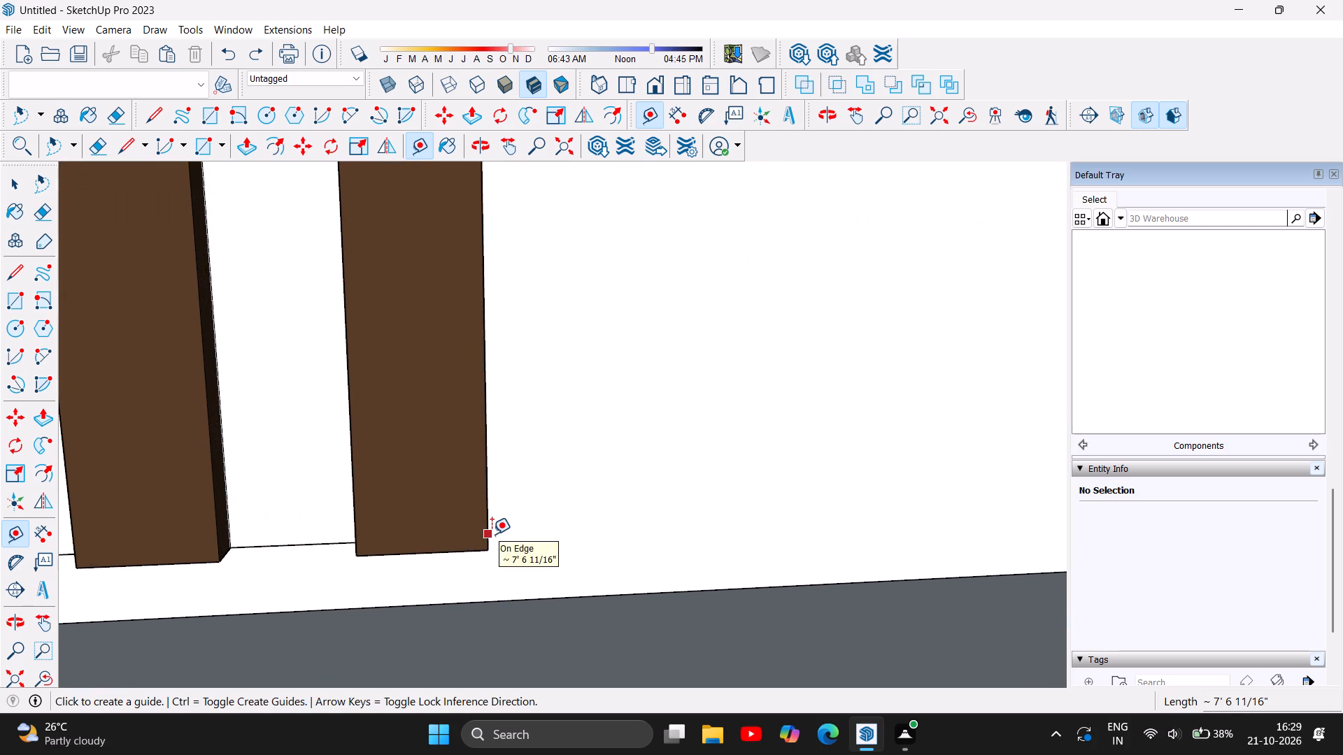
left_click(487, 533)
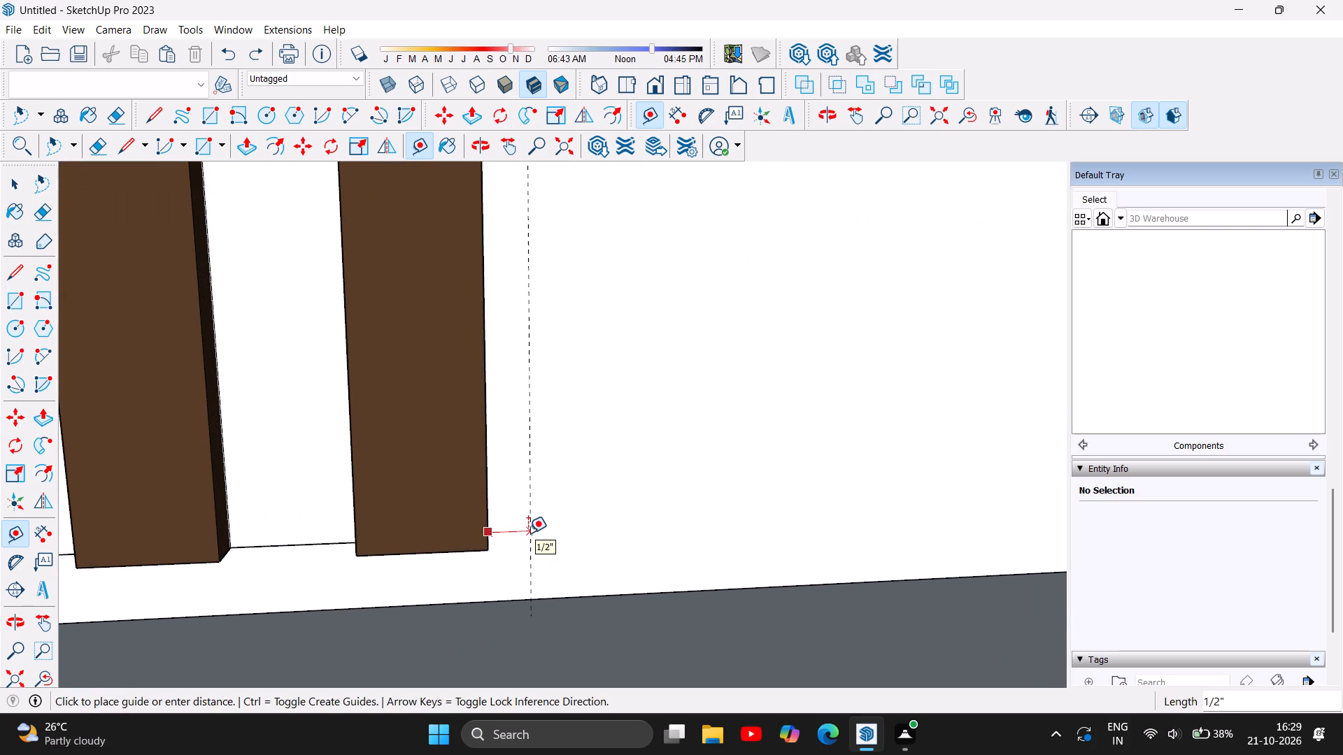
type("1.5")
key("Return")
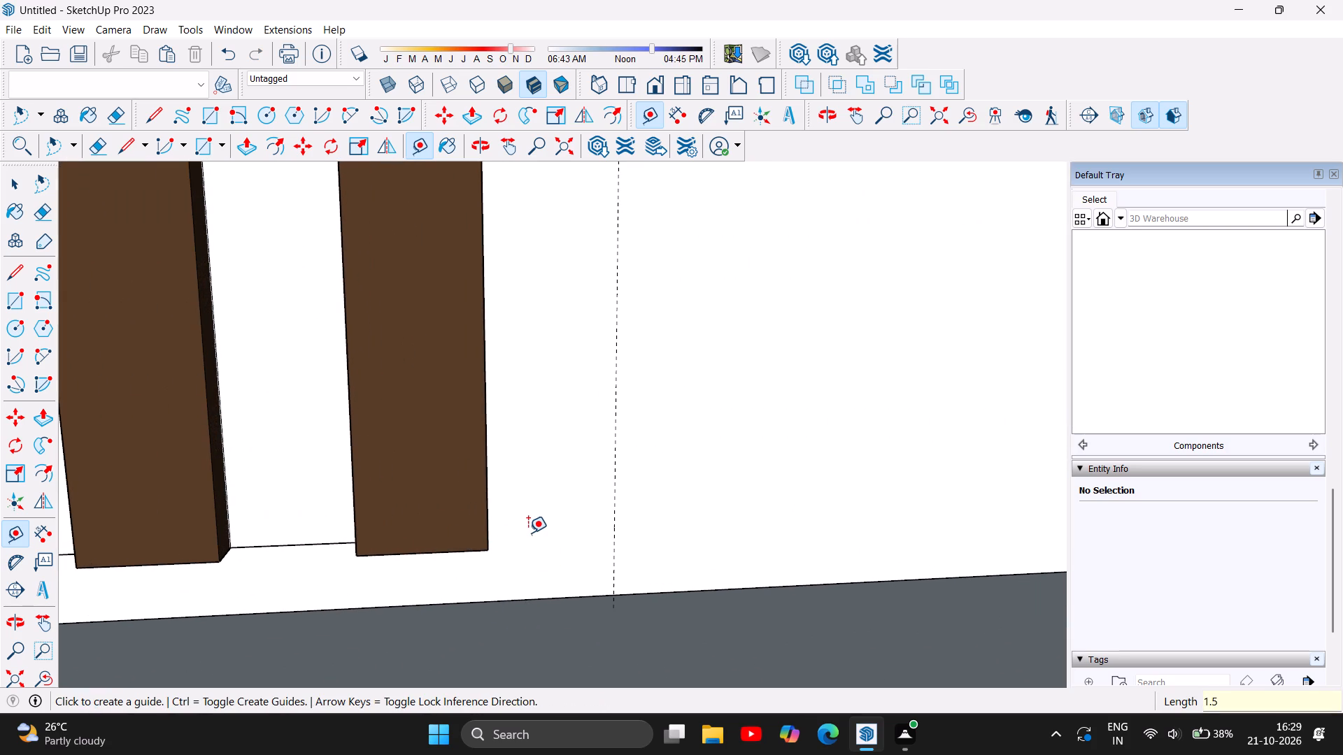
scroll(466, 570, "down", 17)
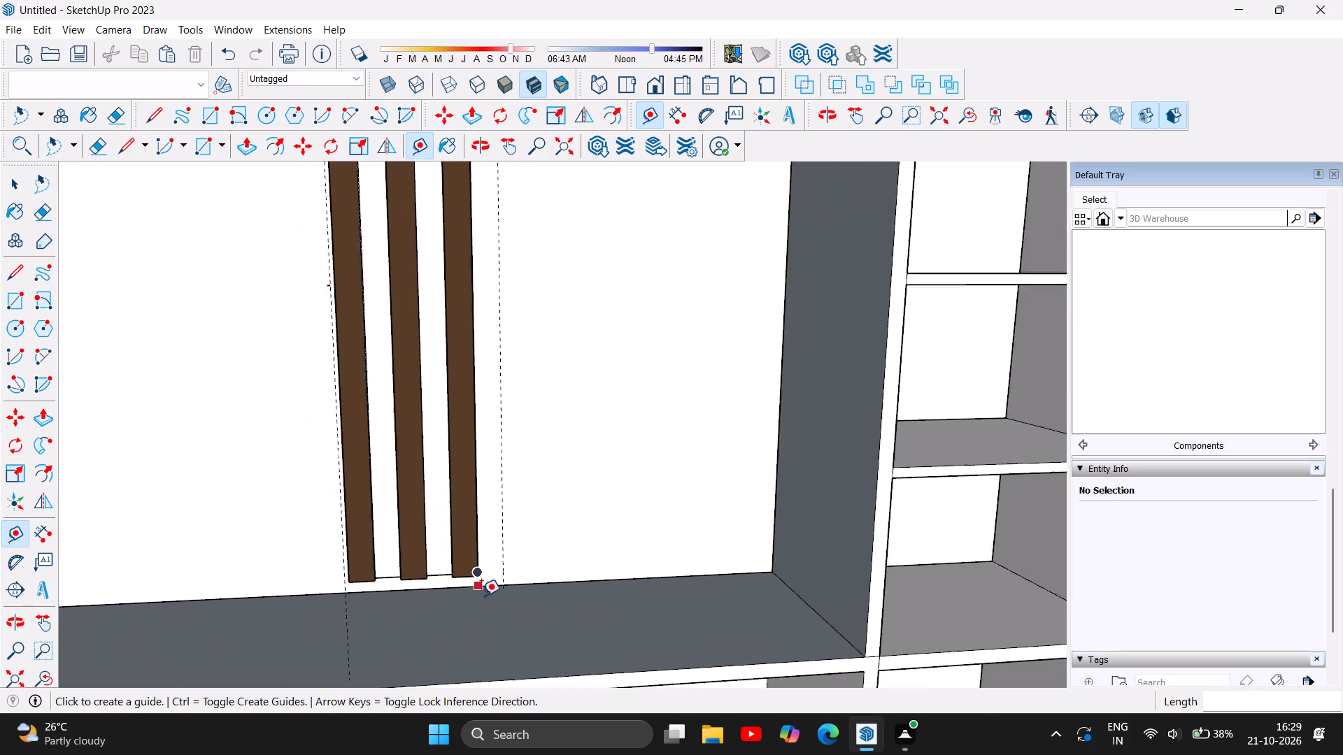
left_click(502, 561)
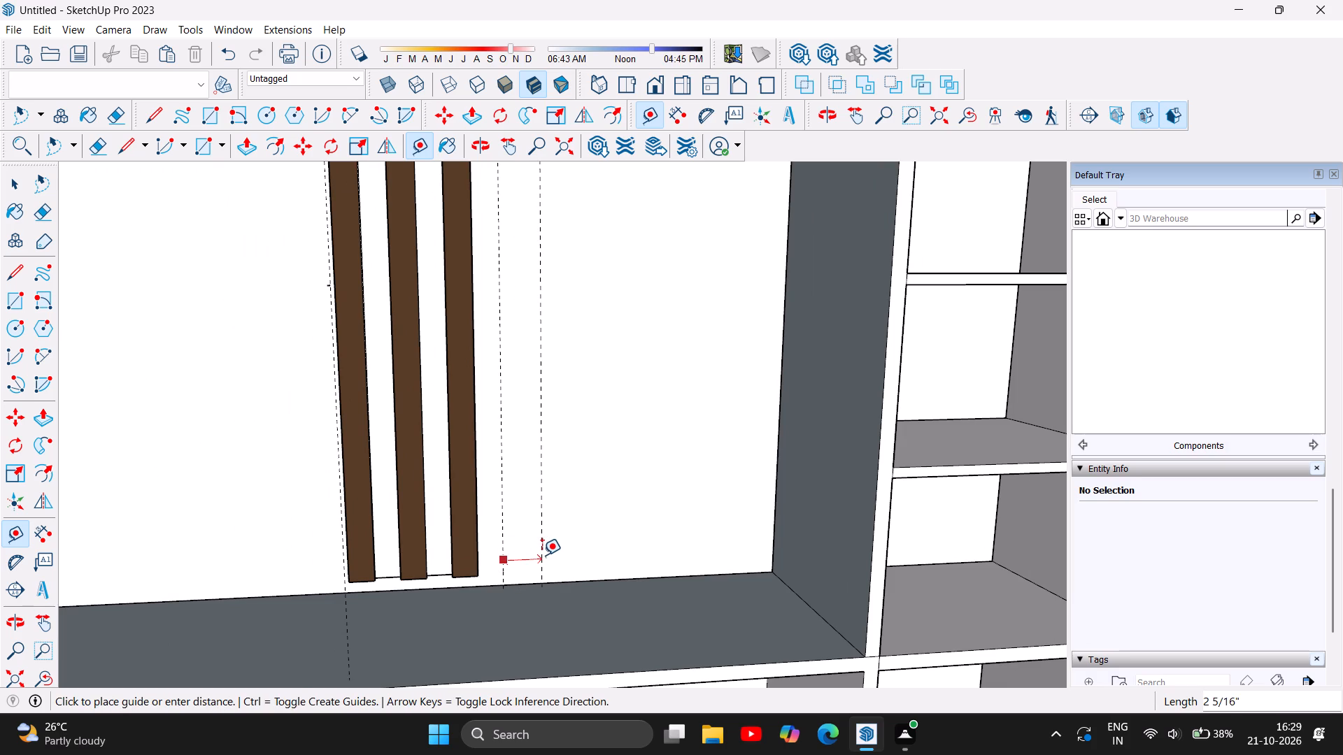
type("1.5")
key("Return")
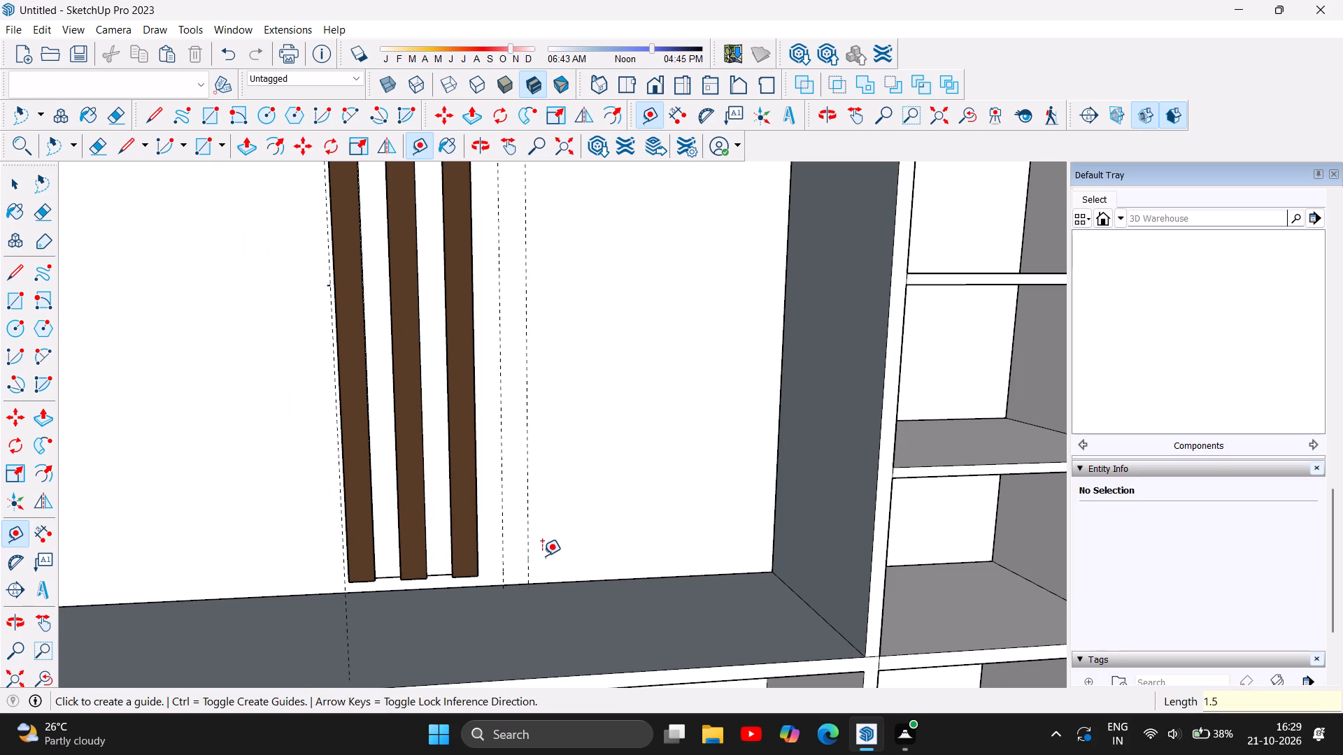
Add four more vertical guides toward the shelving unit, each offset 1.5" from the previous guide.
left_click(524, 563)
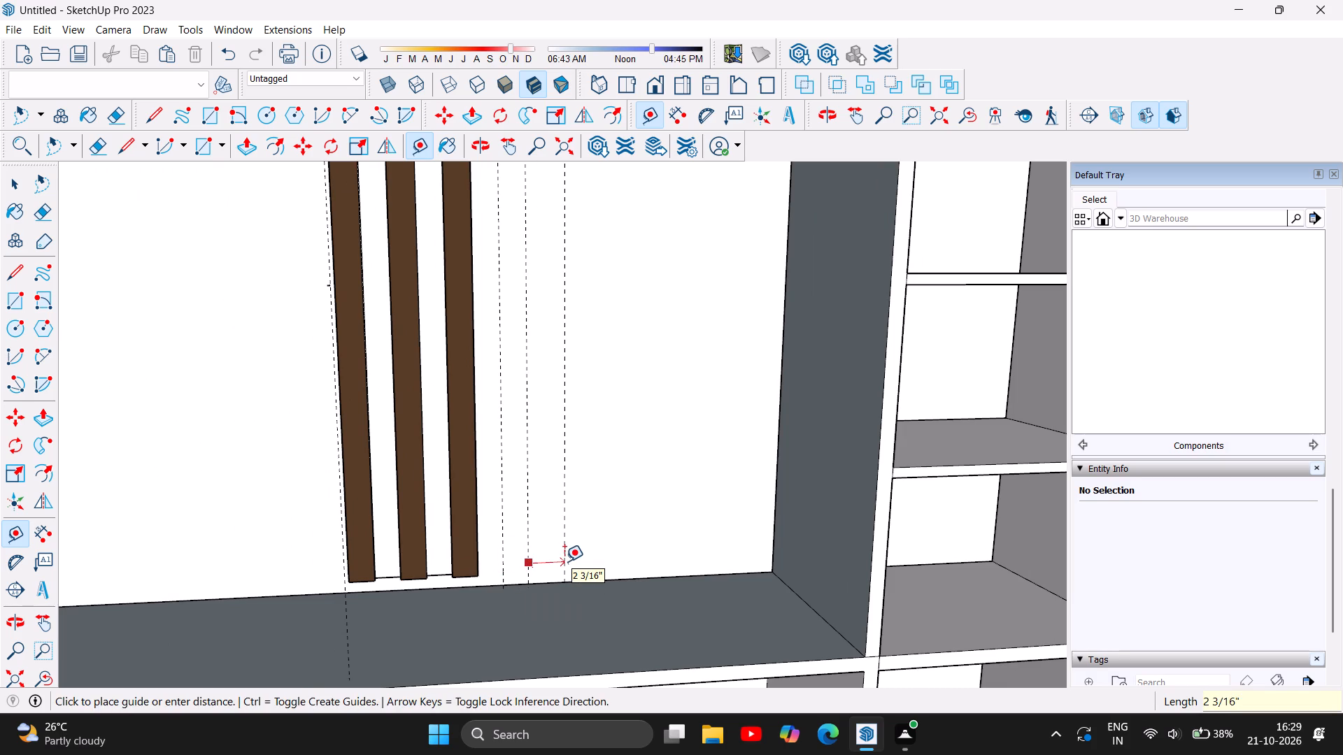
type("1.5")
key("Return")
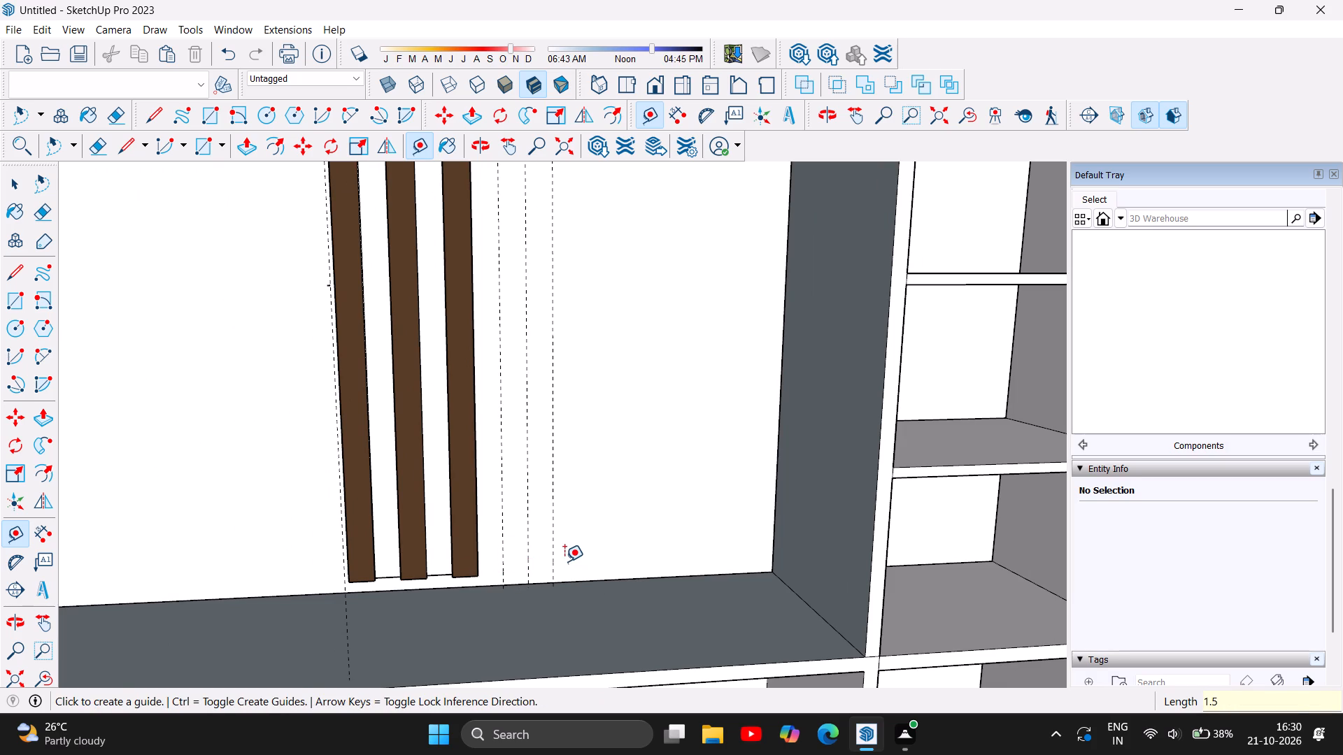
left_click(549, 554)
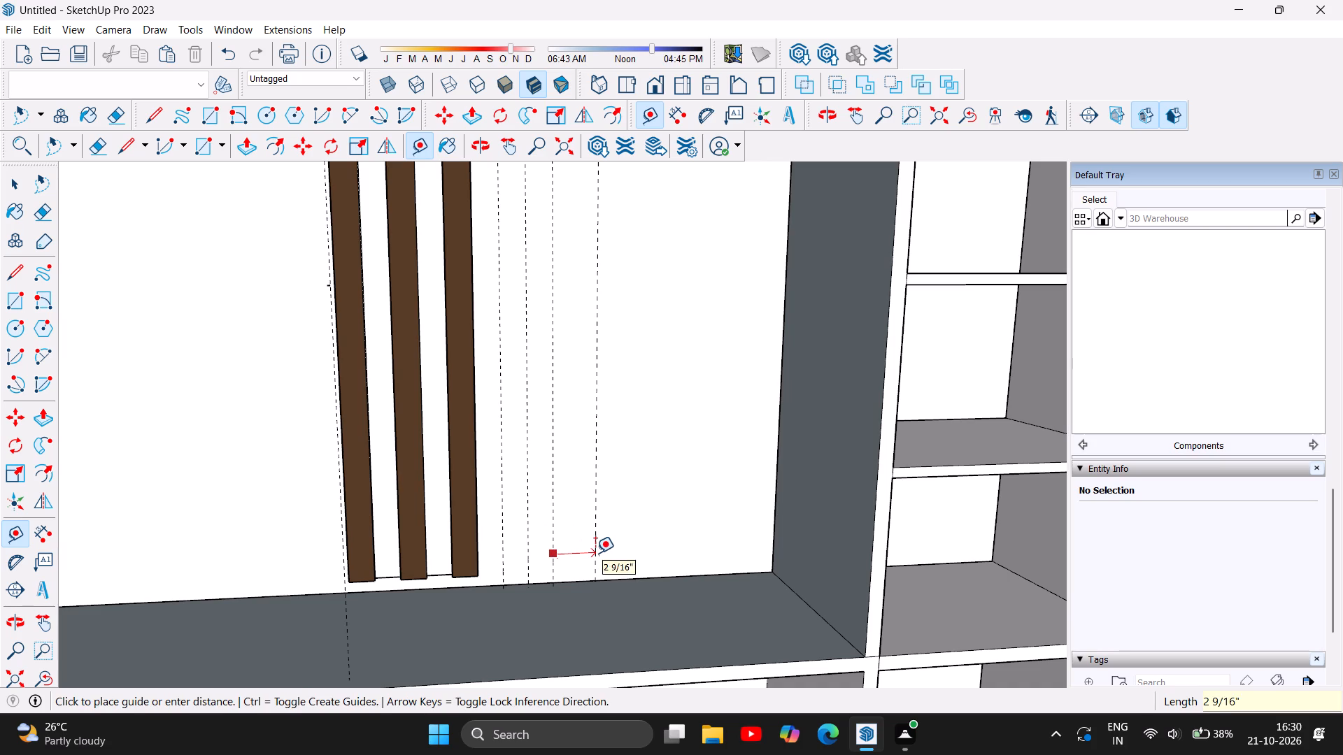
type("1.5")
key("Return")
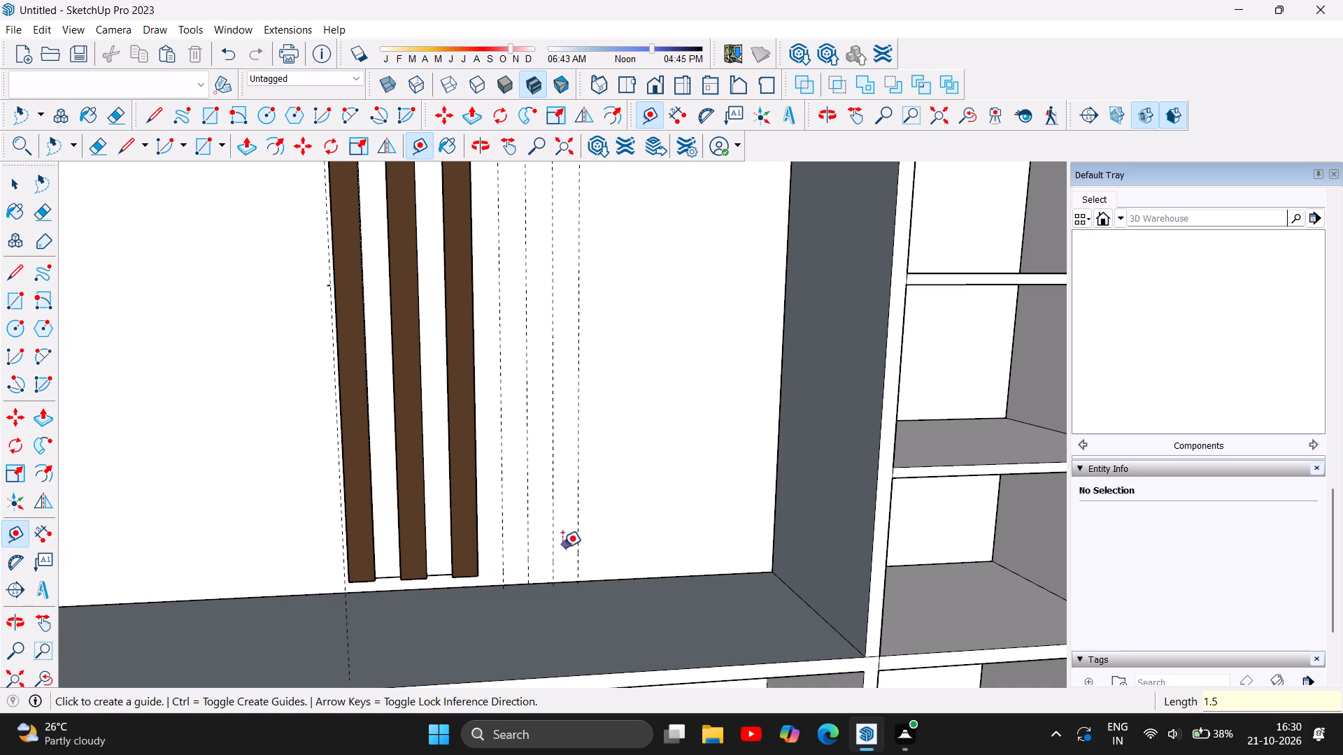
left_click(578, 553)
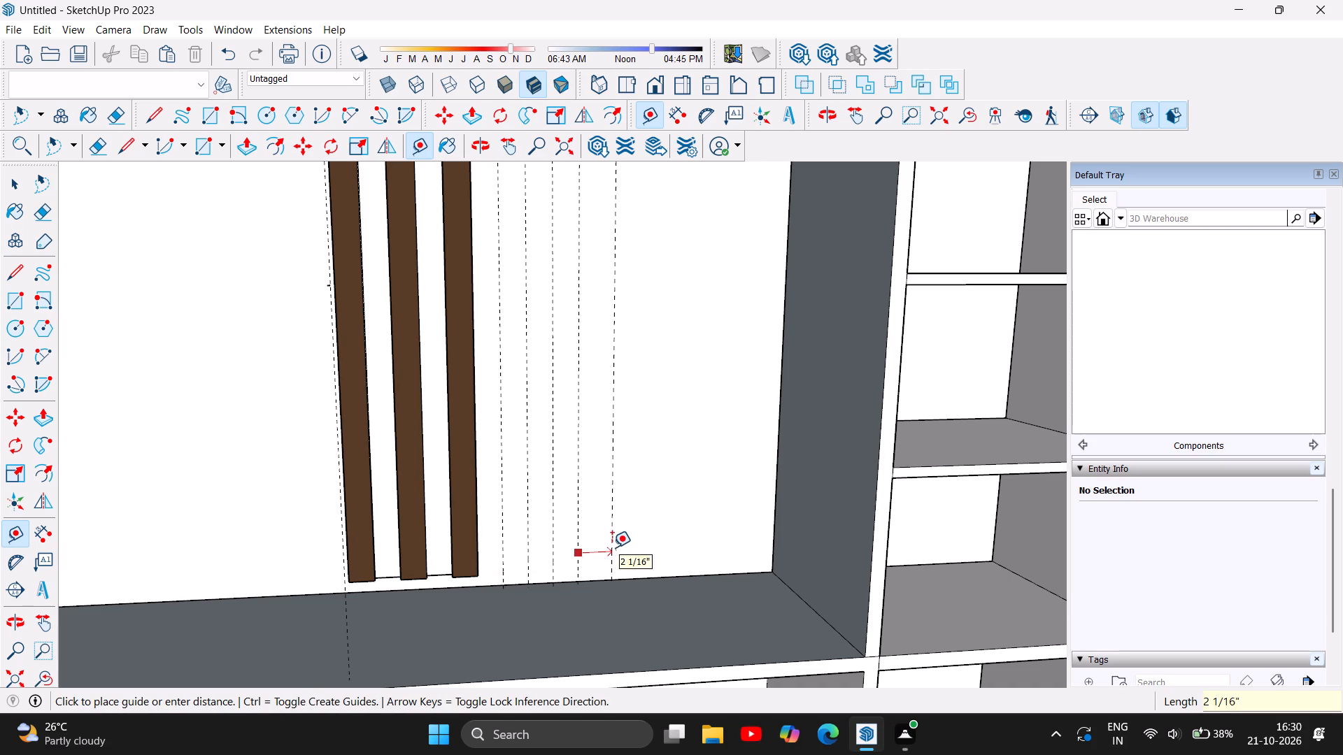
type("1.5")
key("Return")
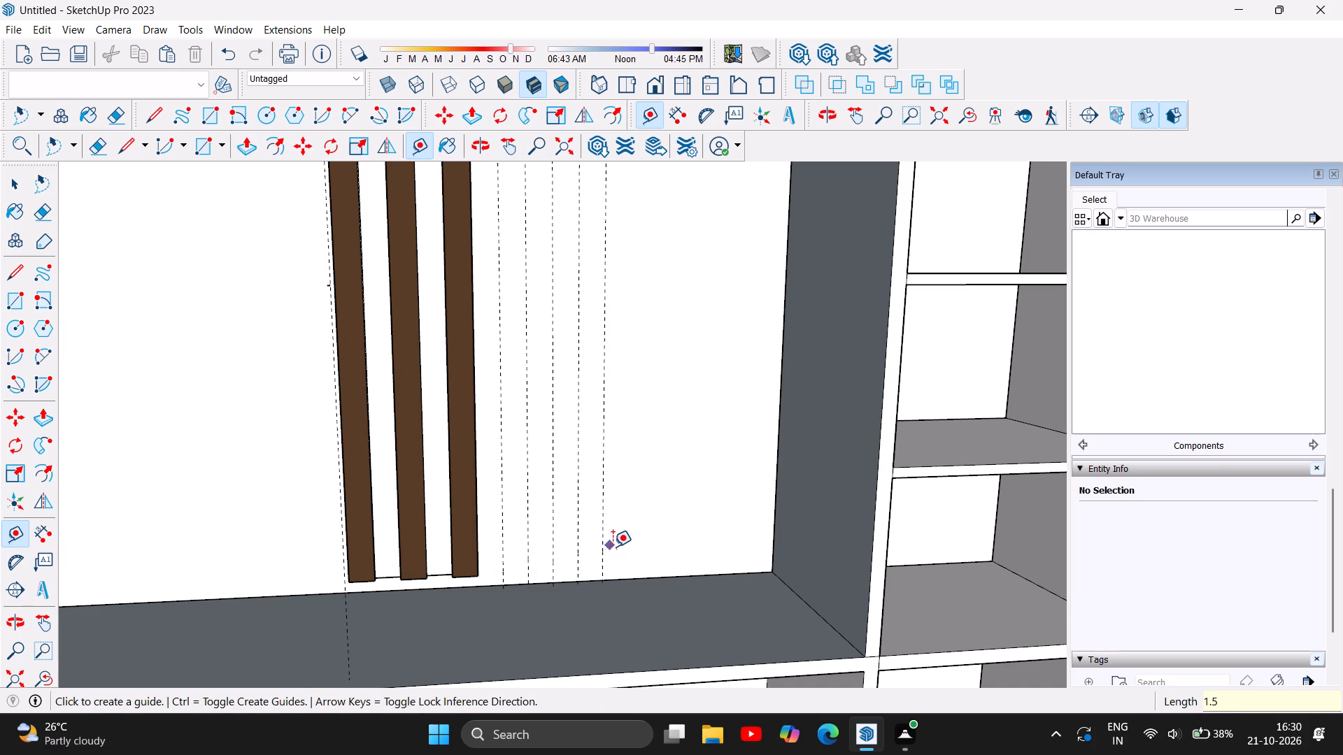
left_click(601, 552)
type("1.5")
key("Return")
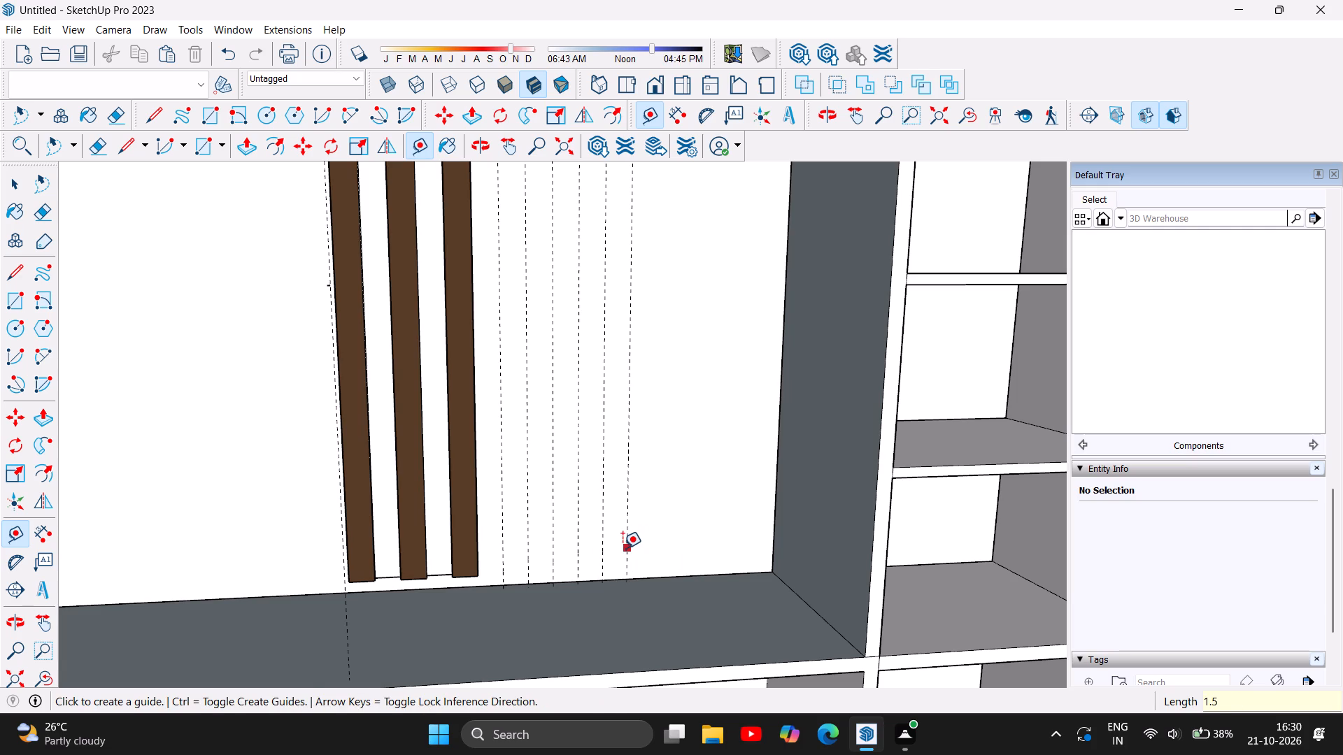
Continue the guide series toward the shelving unit with another four vertical guides, each 1.5" from the one before.
left_click(623, 548)
type("1.5")
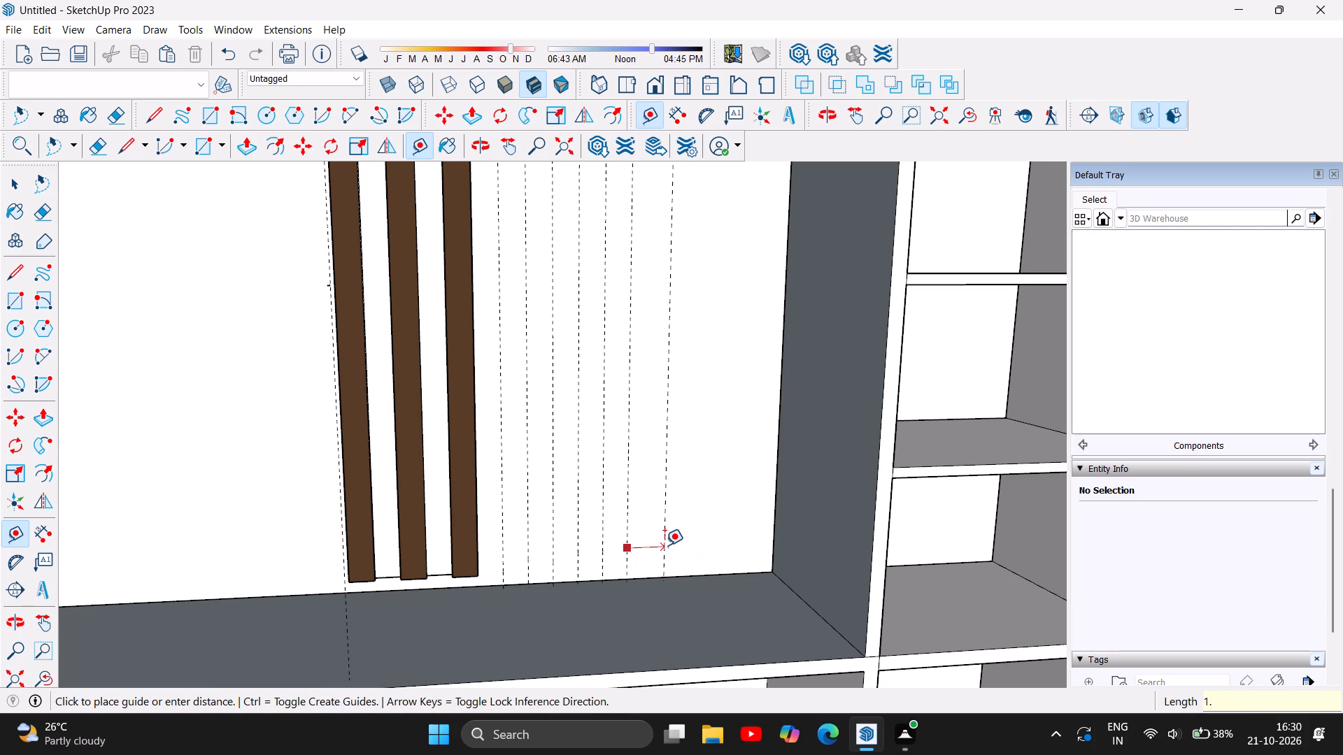
key("Return")
left_click(654, 557)
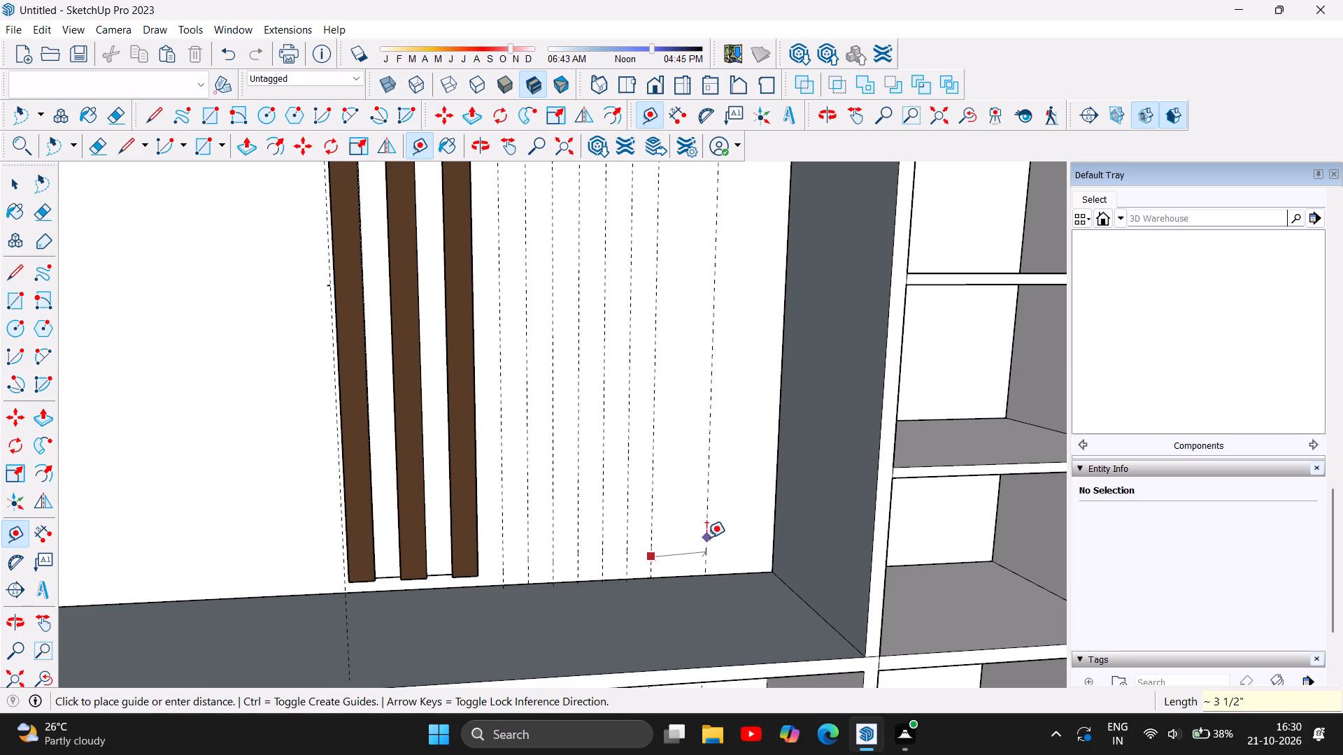
type("1.5")
key("Return")
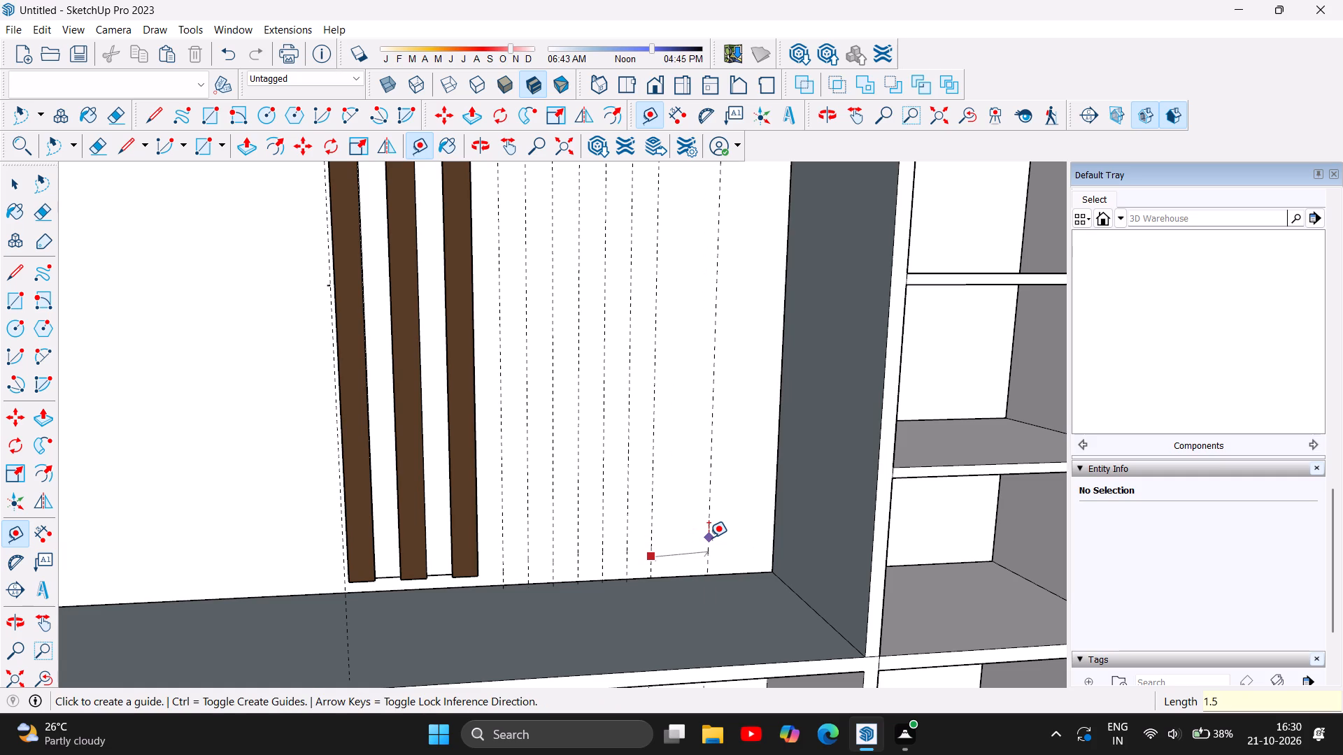
left_click(670, 554)
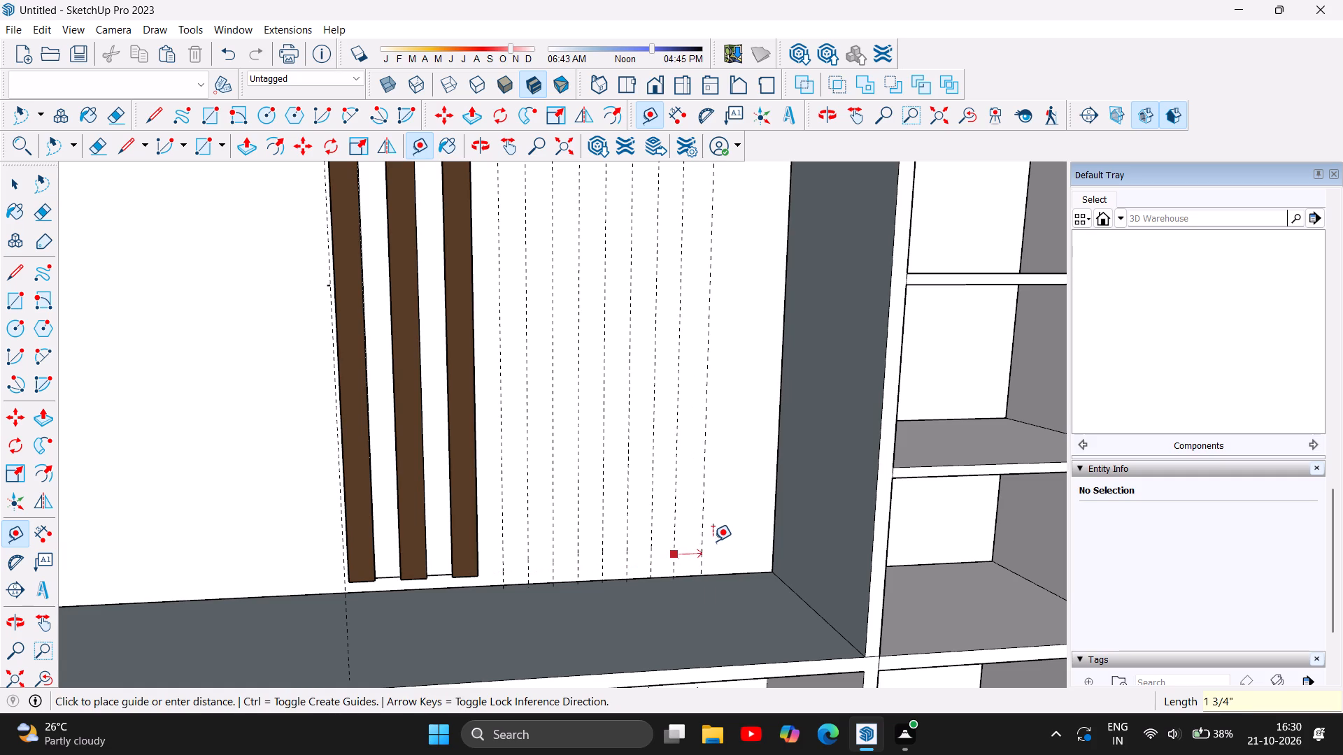
type("1.5")
key("Return")
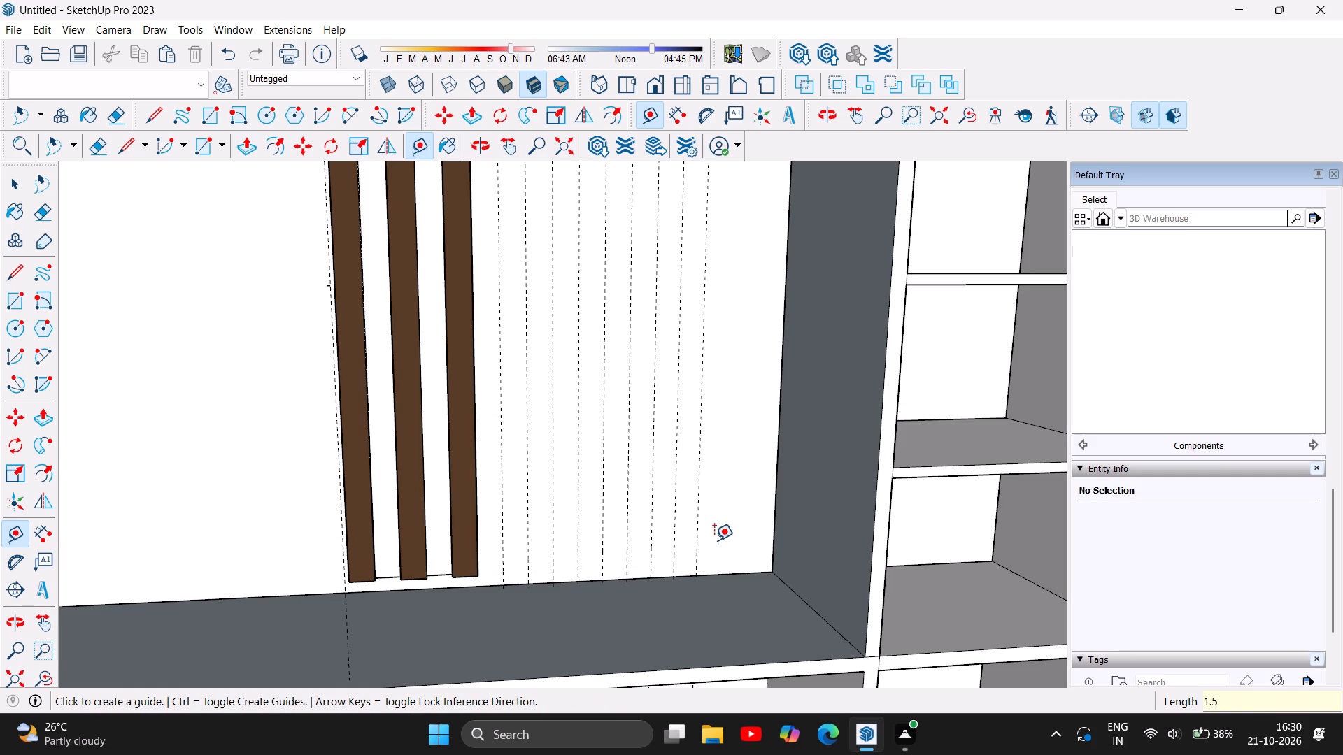
left_click(692, 549)
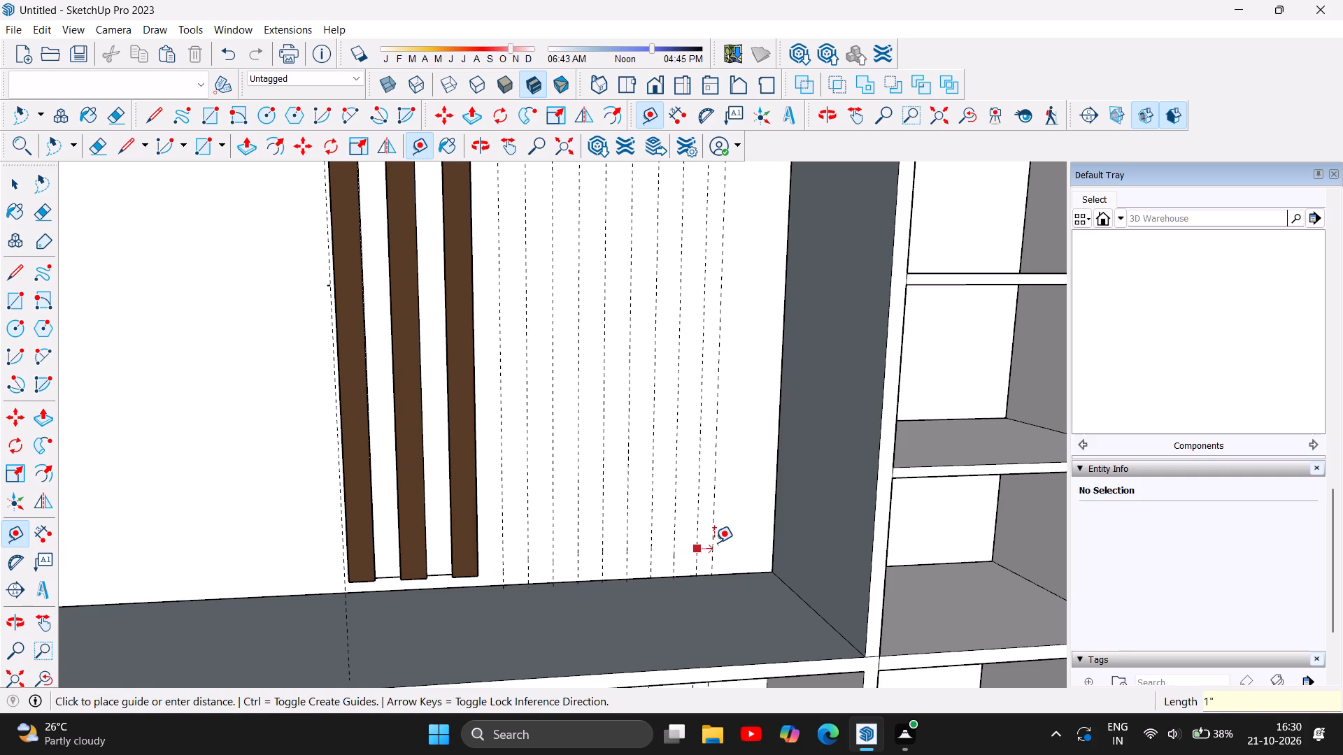
key("1")
type(".5")
key("Return")
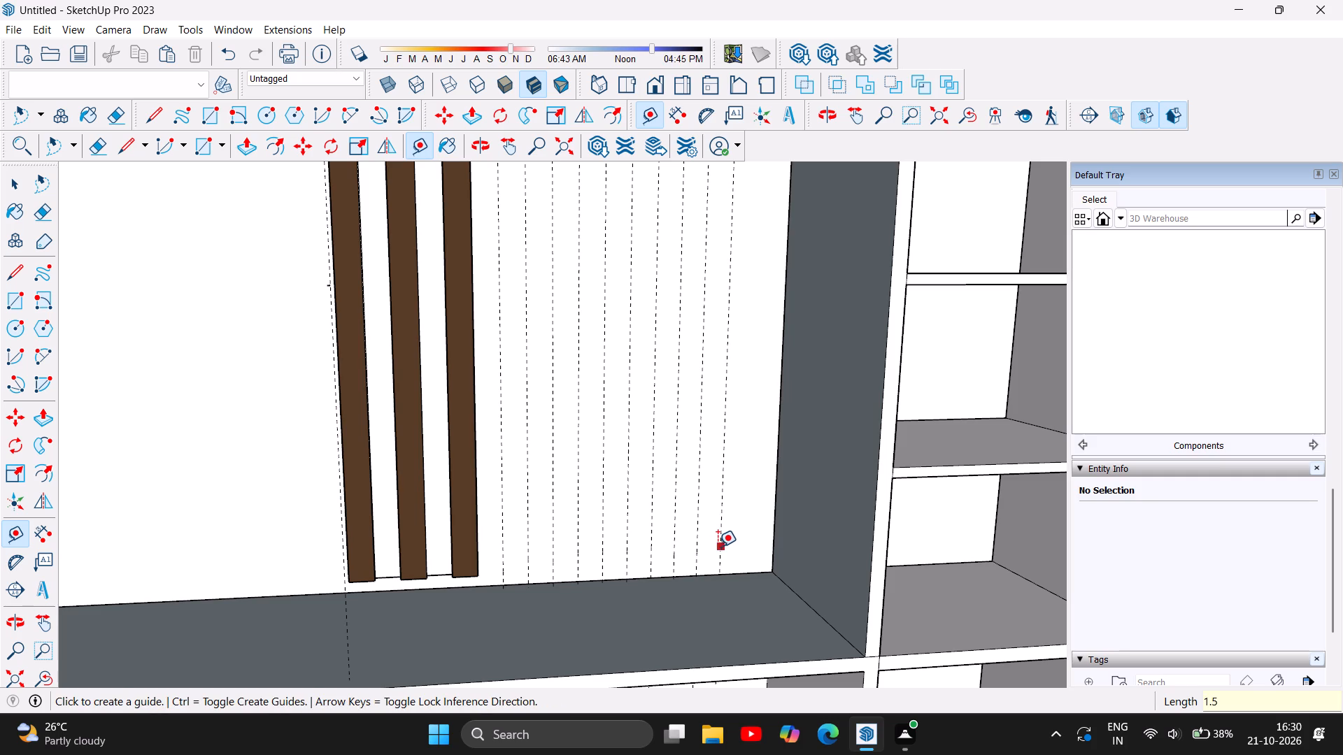
Add two more vertical guides toward the shelving unit, each offset 1.5" from the previous guide.
left_click(718, 547)
type("1.5")
key("Return")
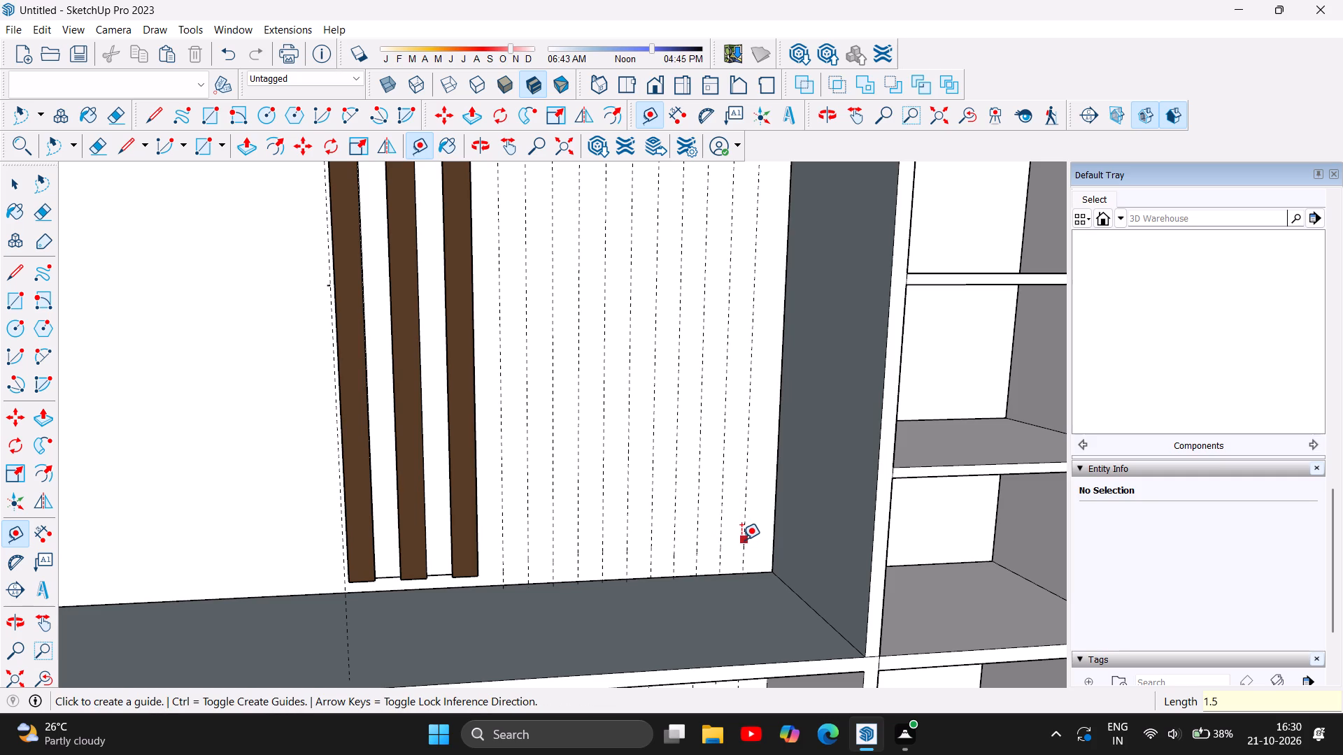
left_click_drag(741, 540, 748, 538)
type("1.5")
key("Return")
Draw a 7' 6 1/2" line down the first guide beside the brown strips from the wall panel's top edge, and a bottom edge to the second guide.
scroll(657, 549, "down", 16)
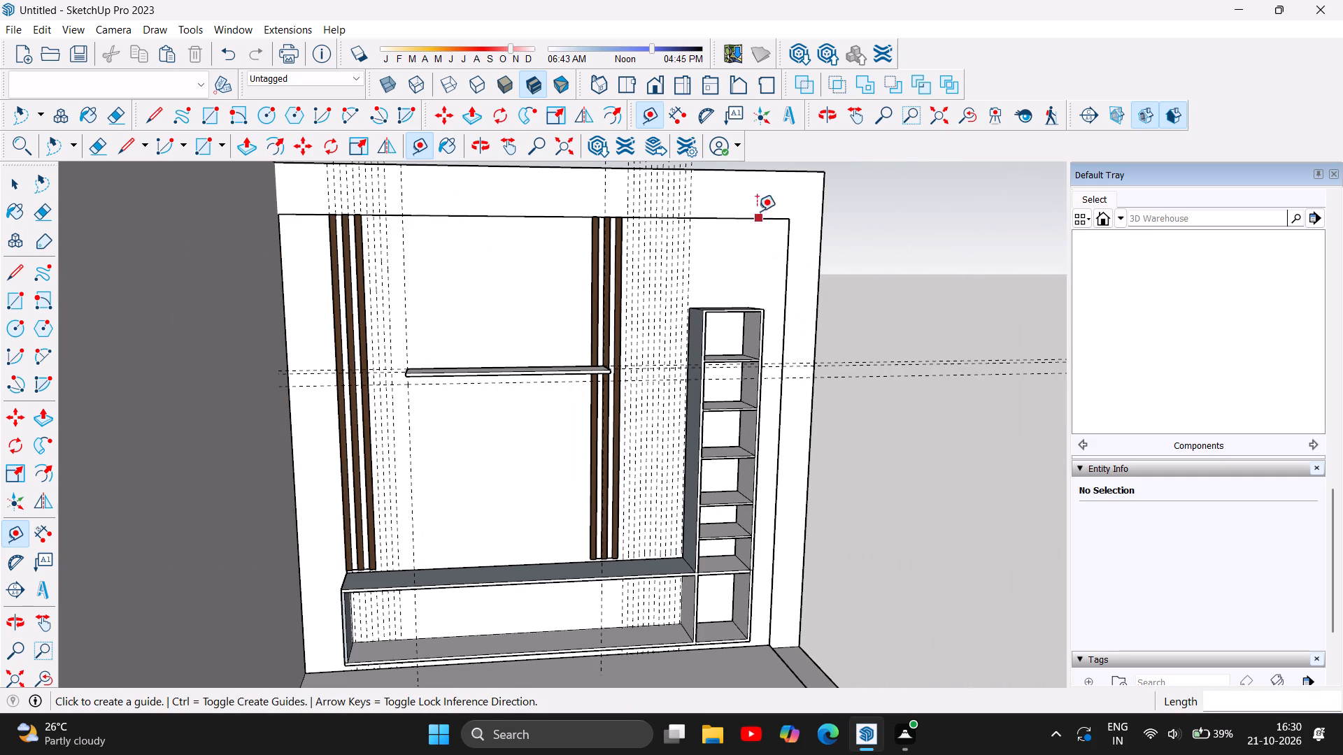
scroll(708, 275, "up", 6)
scroll(565, 329, "down", 4)
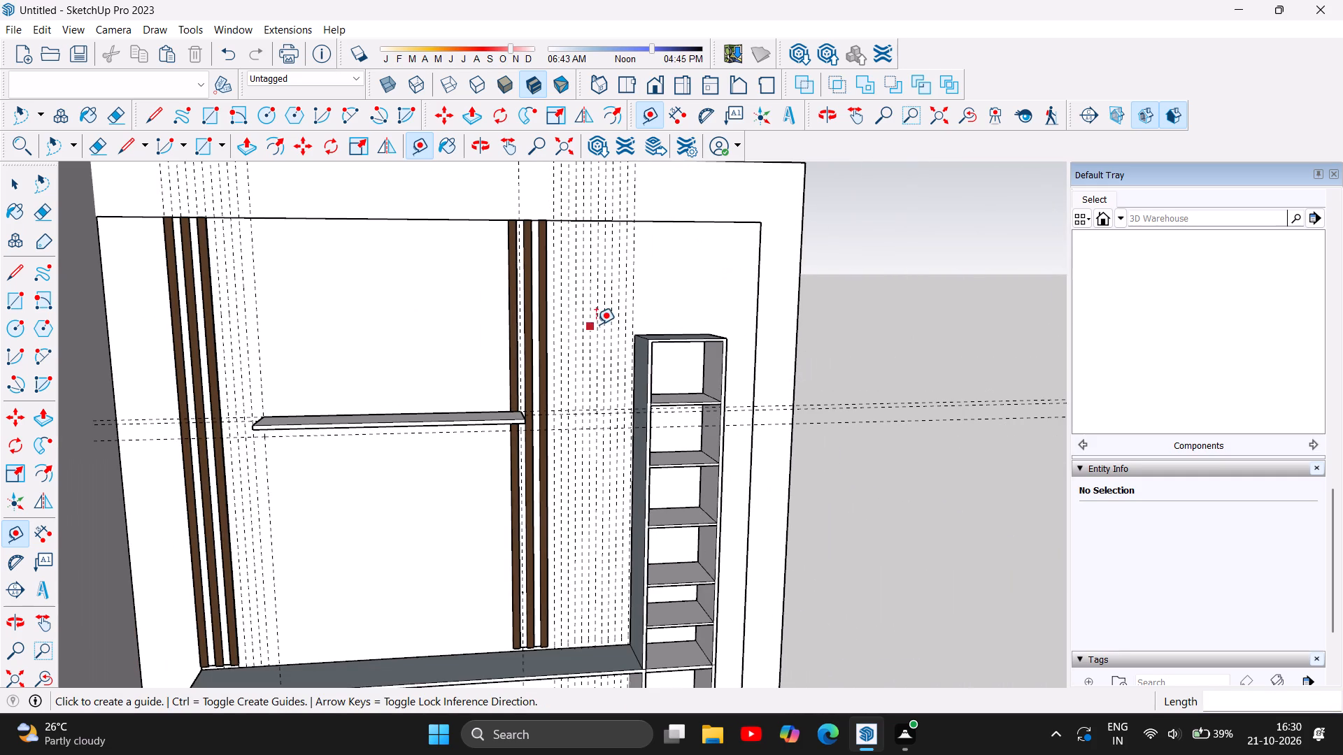
left_click(15, 276)
scroll(547, 223, "up", 3)
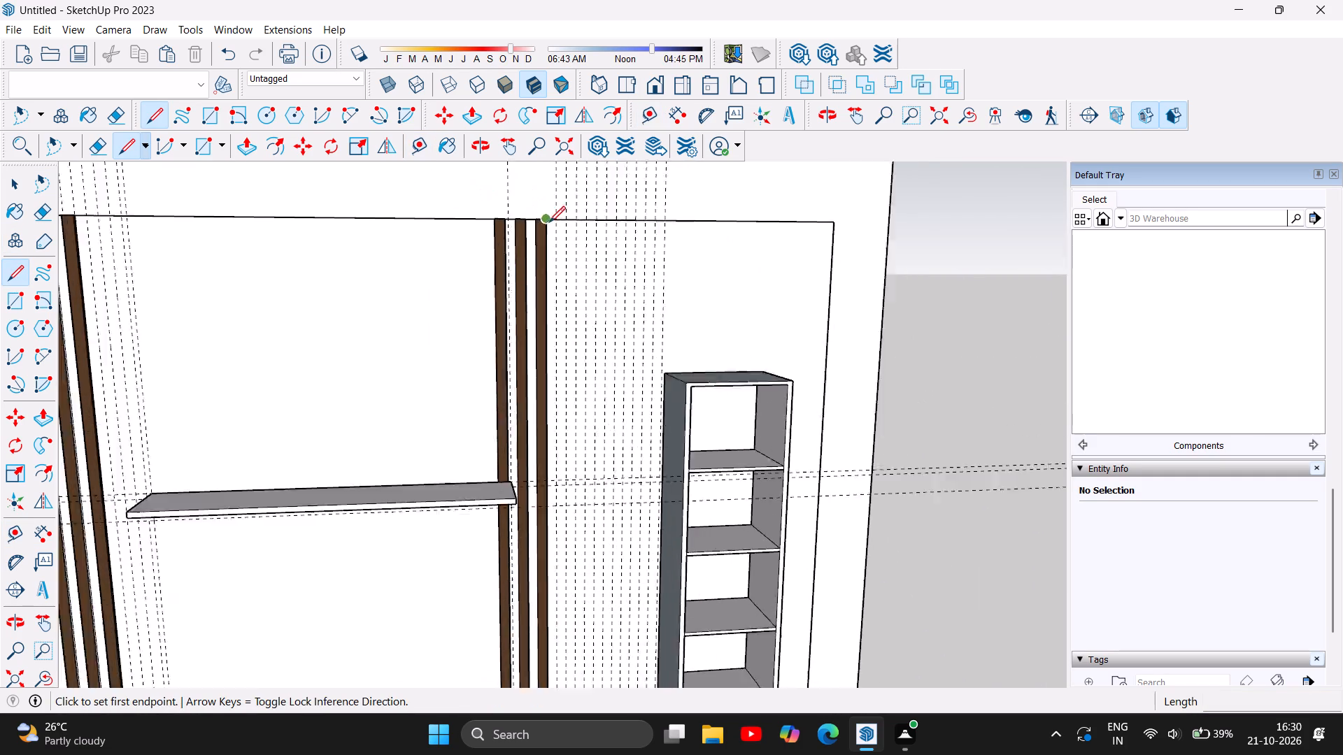
scroll(549, 222, "up", 1)
left_click(557, 218)
scroll(563, 275, "down", 6)
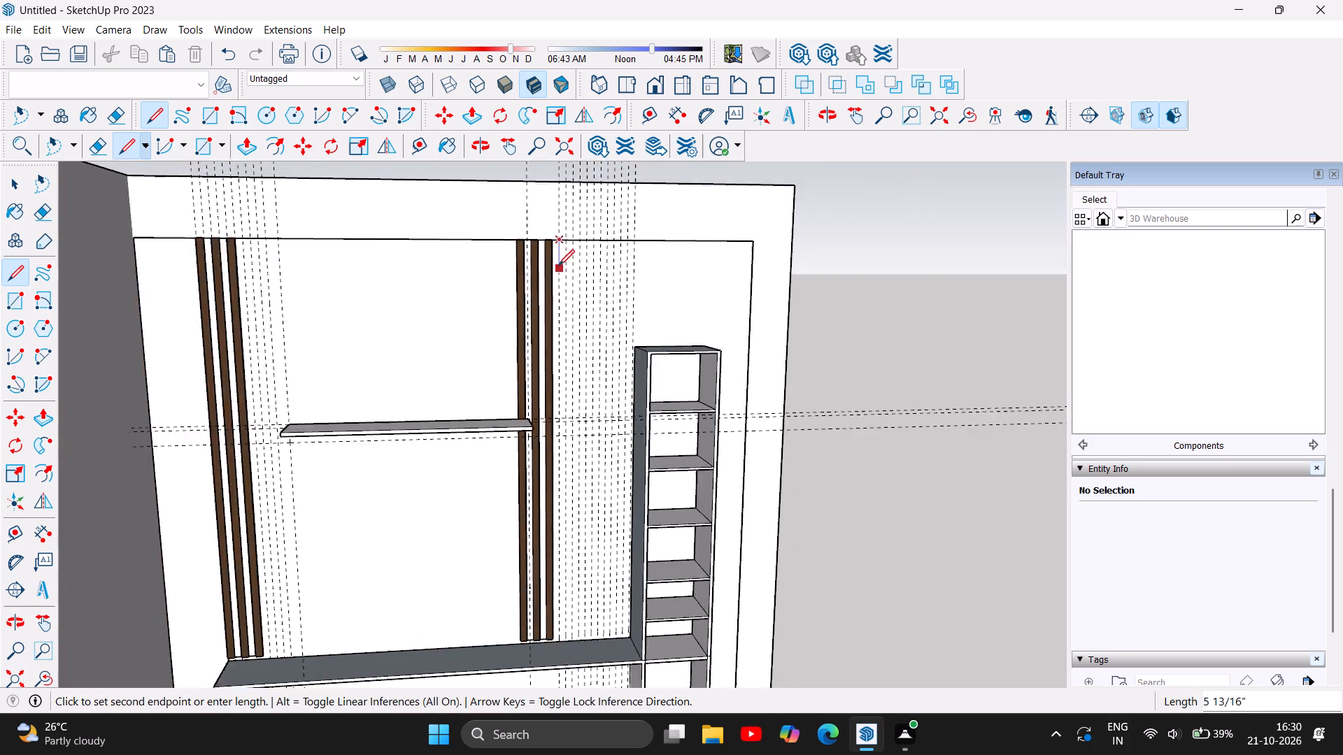
scroll(559, 272, "down", 5)
scroll(574, 500, "up", 13)
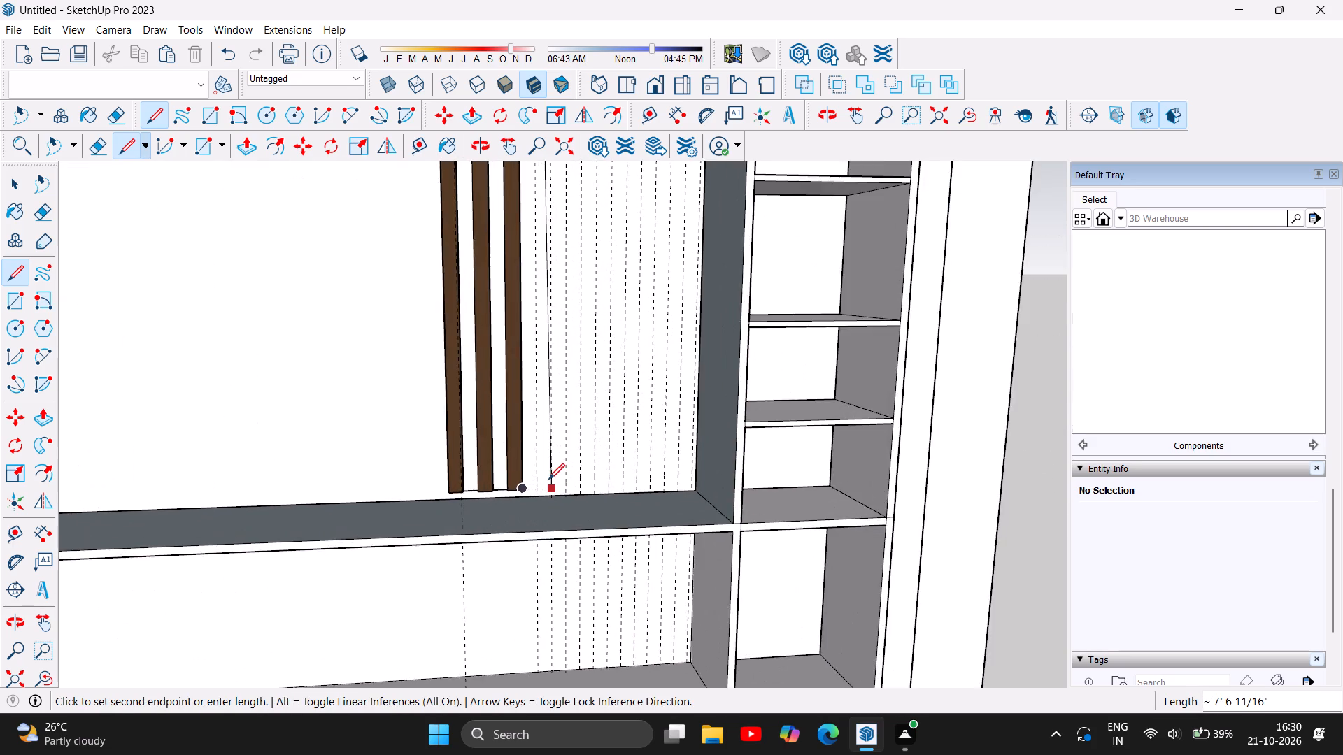
scroll(548, 480, "up", 6)
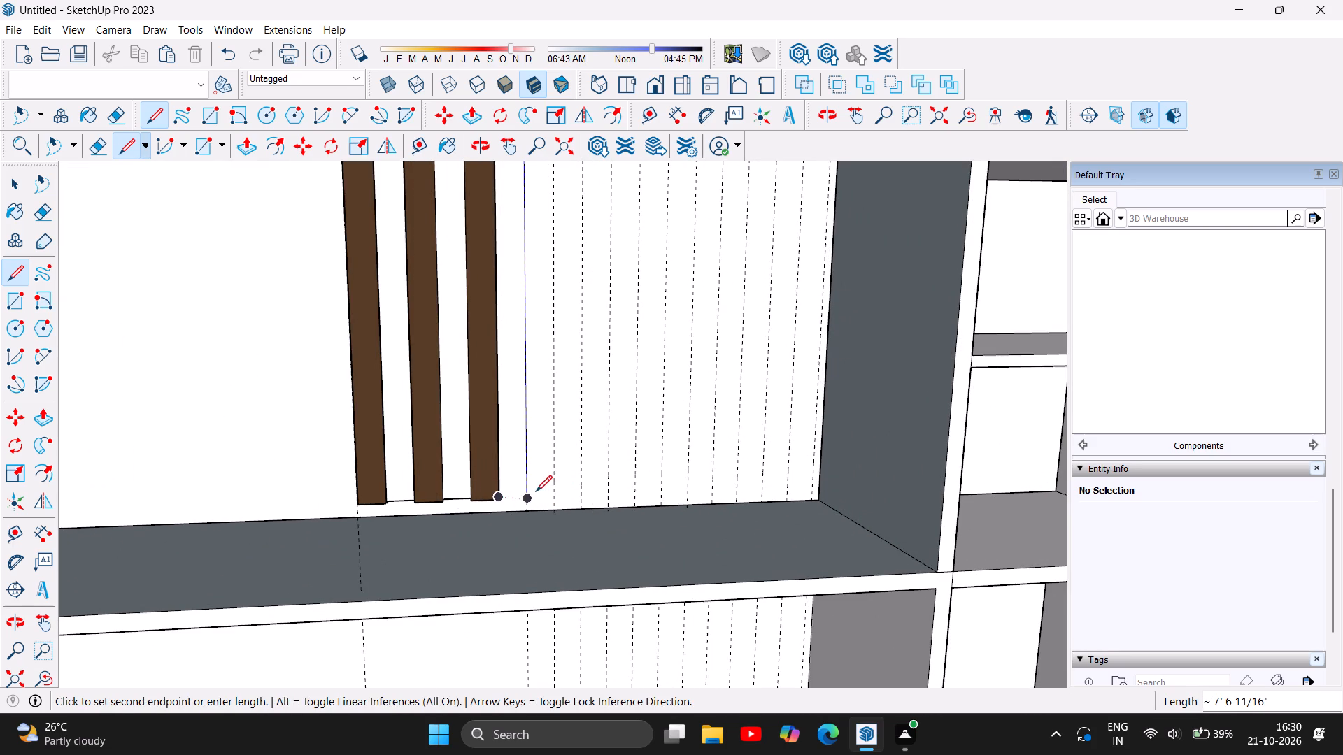
scroll(518, 500, "up", 3)
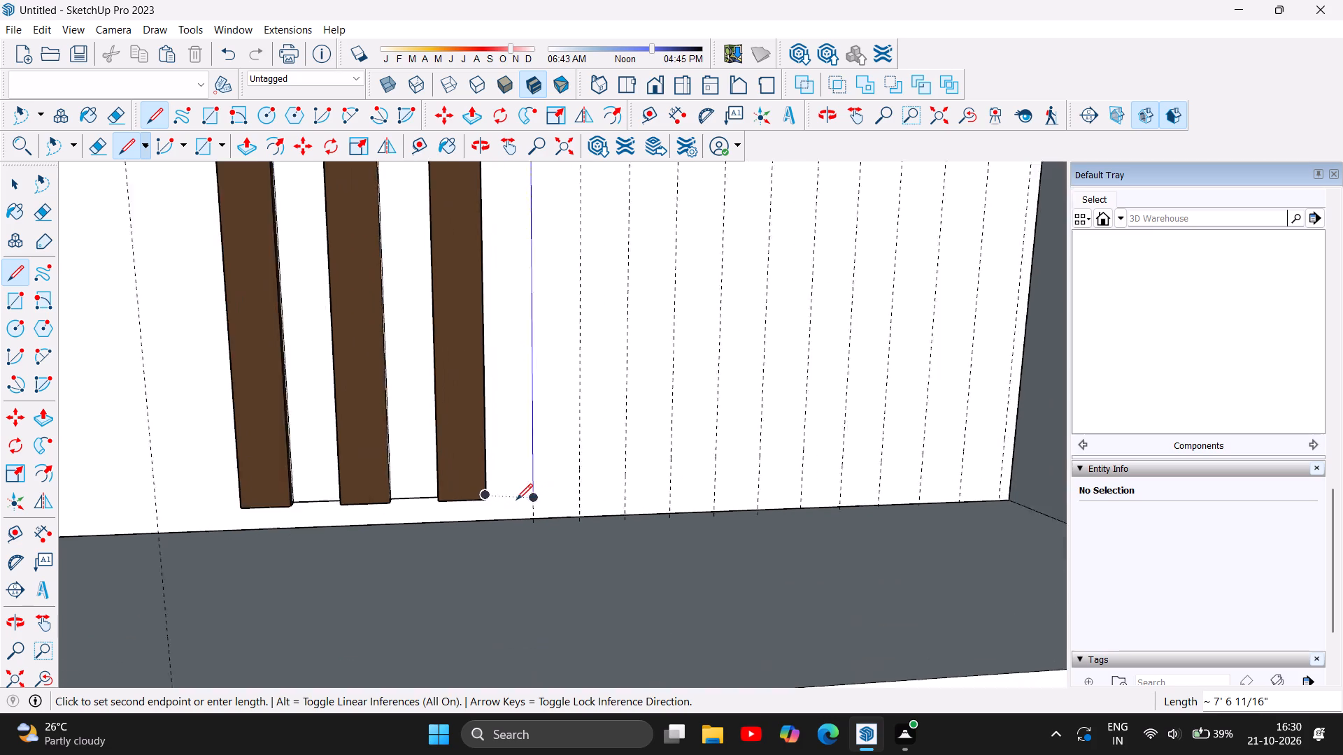
scroll(516, 500, "up", 11)
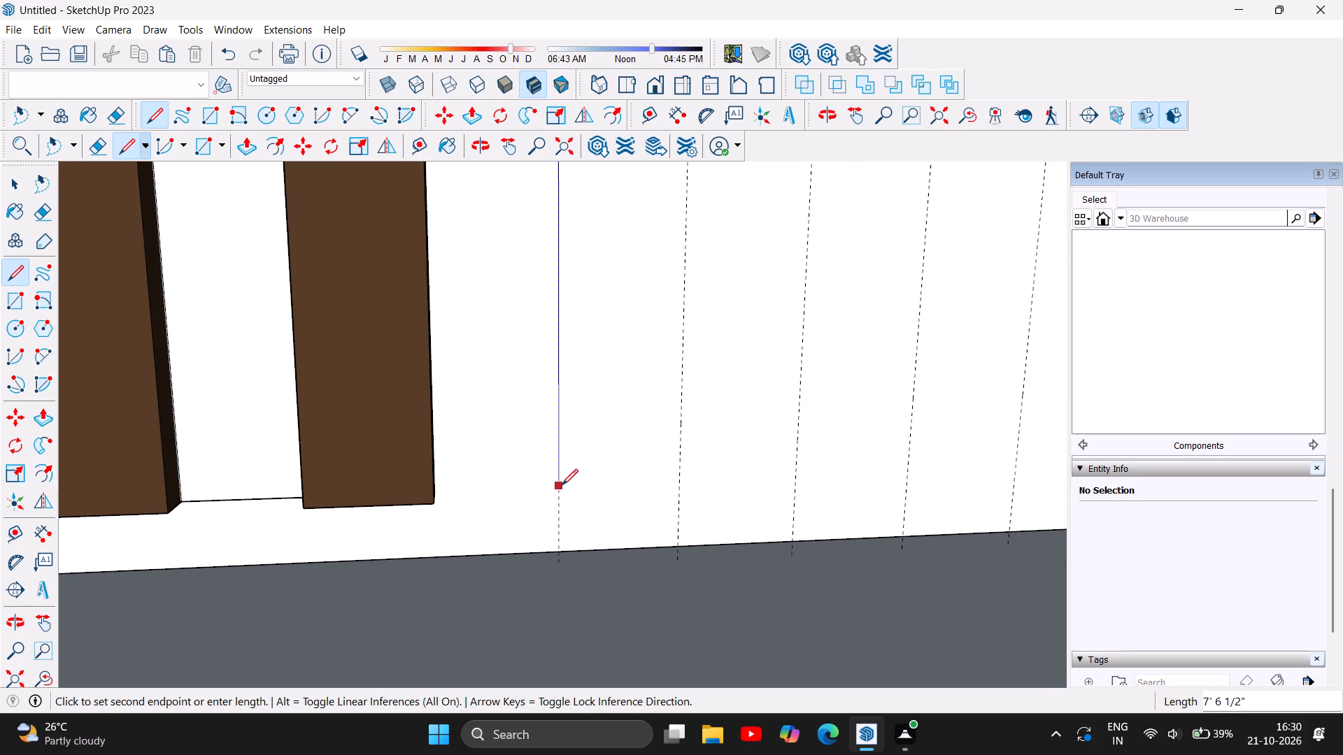
left_click(559, 485)
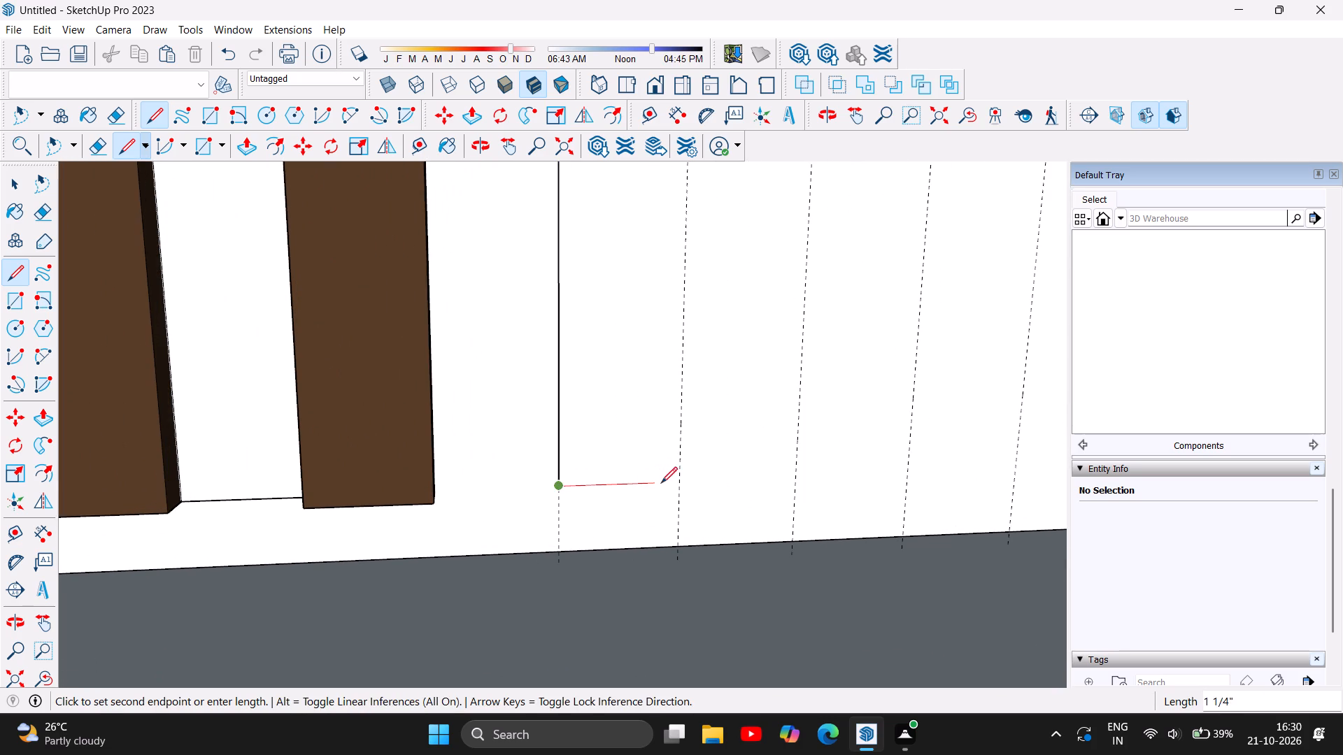
left_click(679, 483)
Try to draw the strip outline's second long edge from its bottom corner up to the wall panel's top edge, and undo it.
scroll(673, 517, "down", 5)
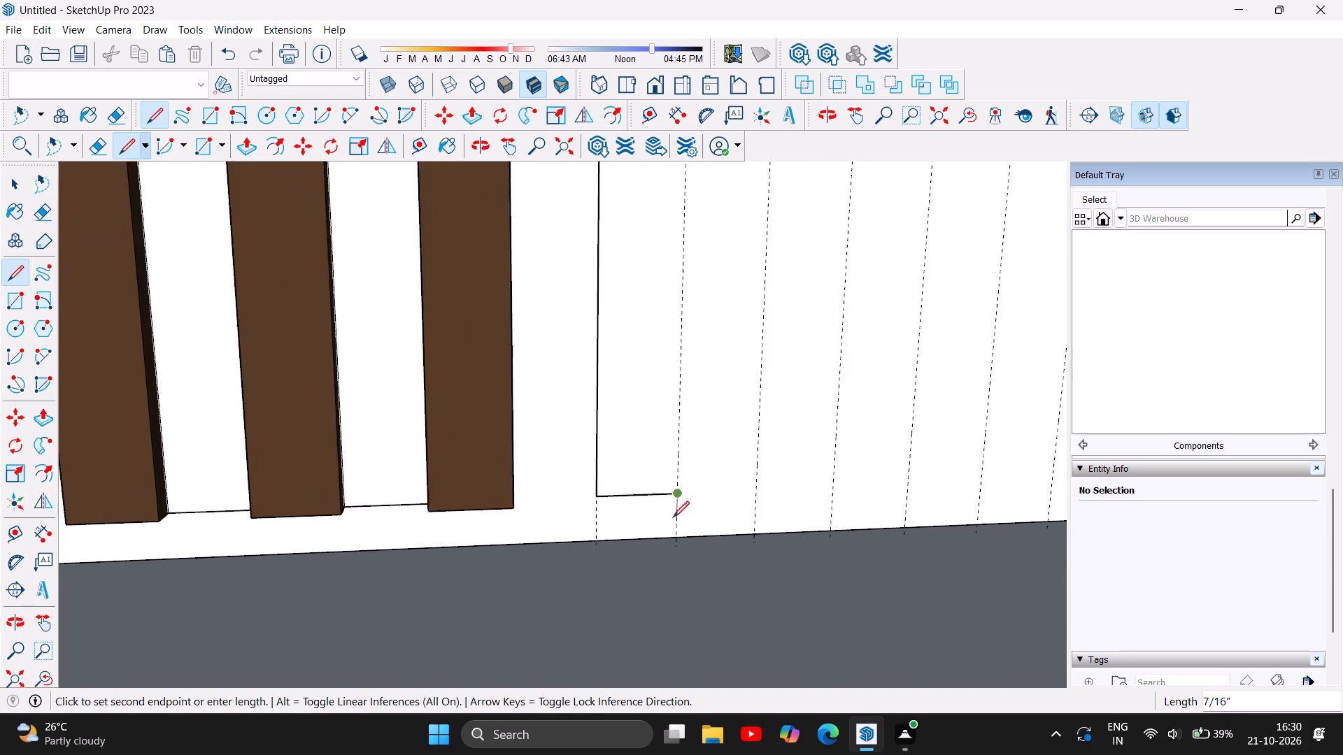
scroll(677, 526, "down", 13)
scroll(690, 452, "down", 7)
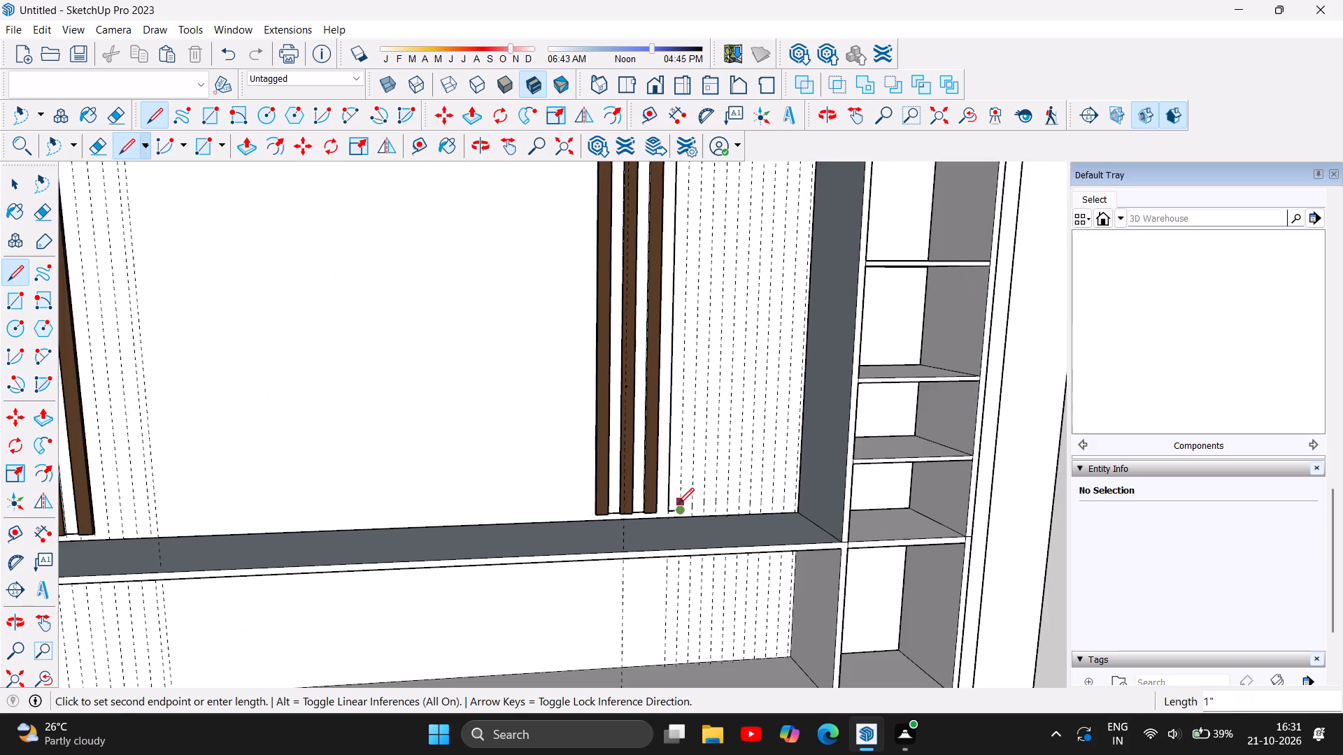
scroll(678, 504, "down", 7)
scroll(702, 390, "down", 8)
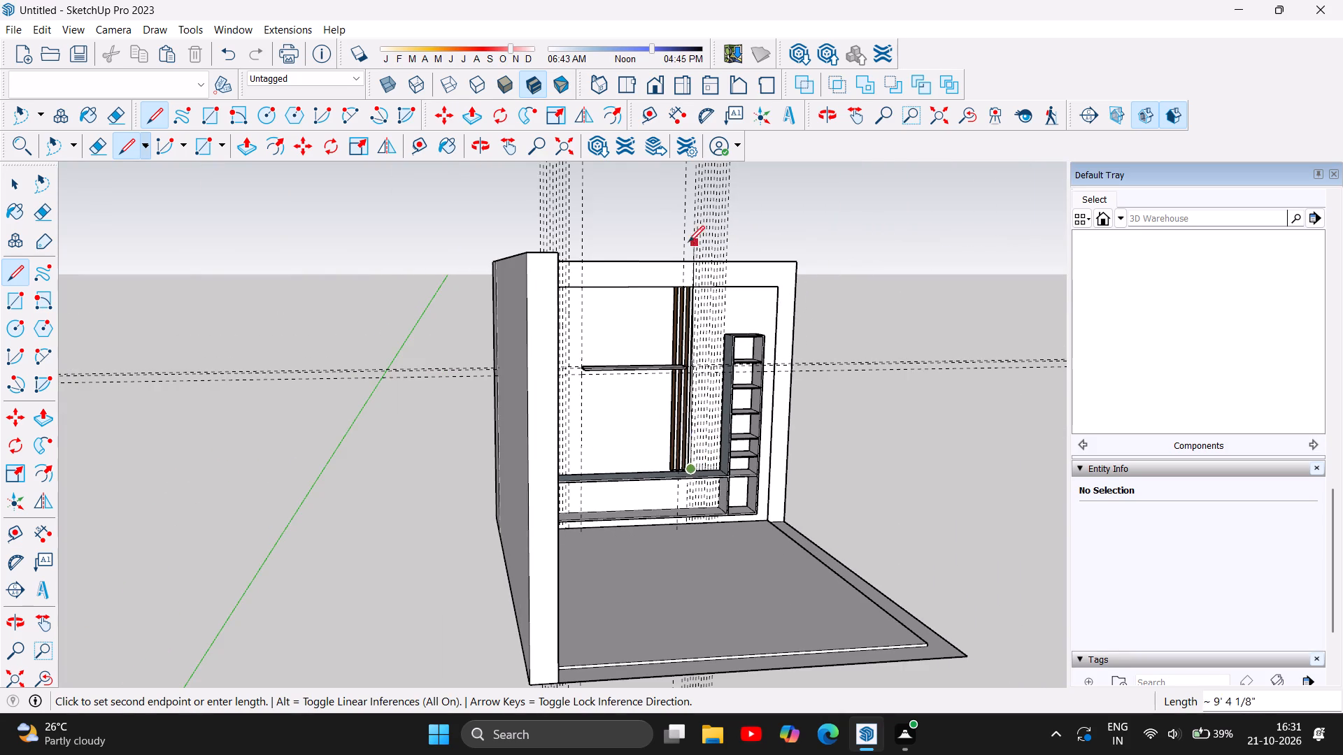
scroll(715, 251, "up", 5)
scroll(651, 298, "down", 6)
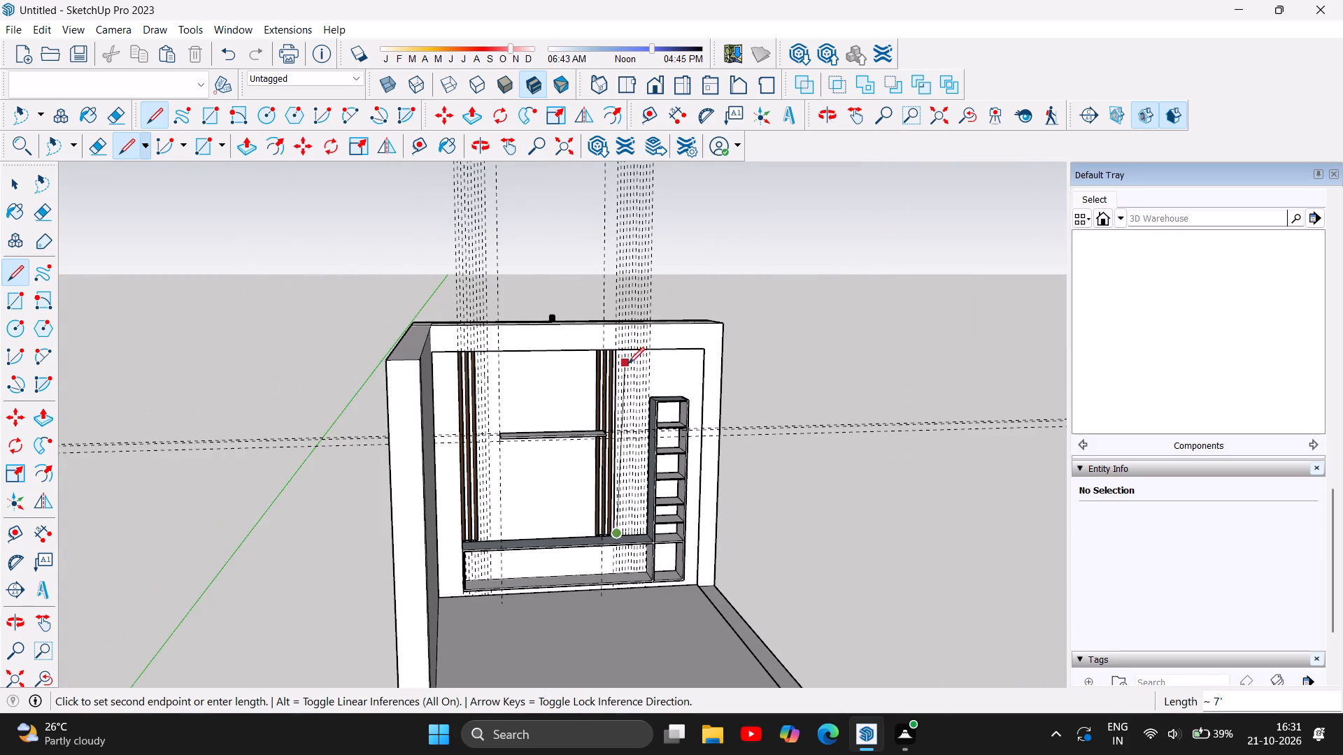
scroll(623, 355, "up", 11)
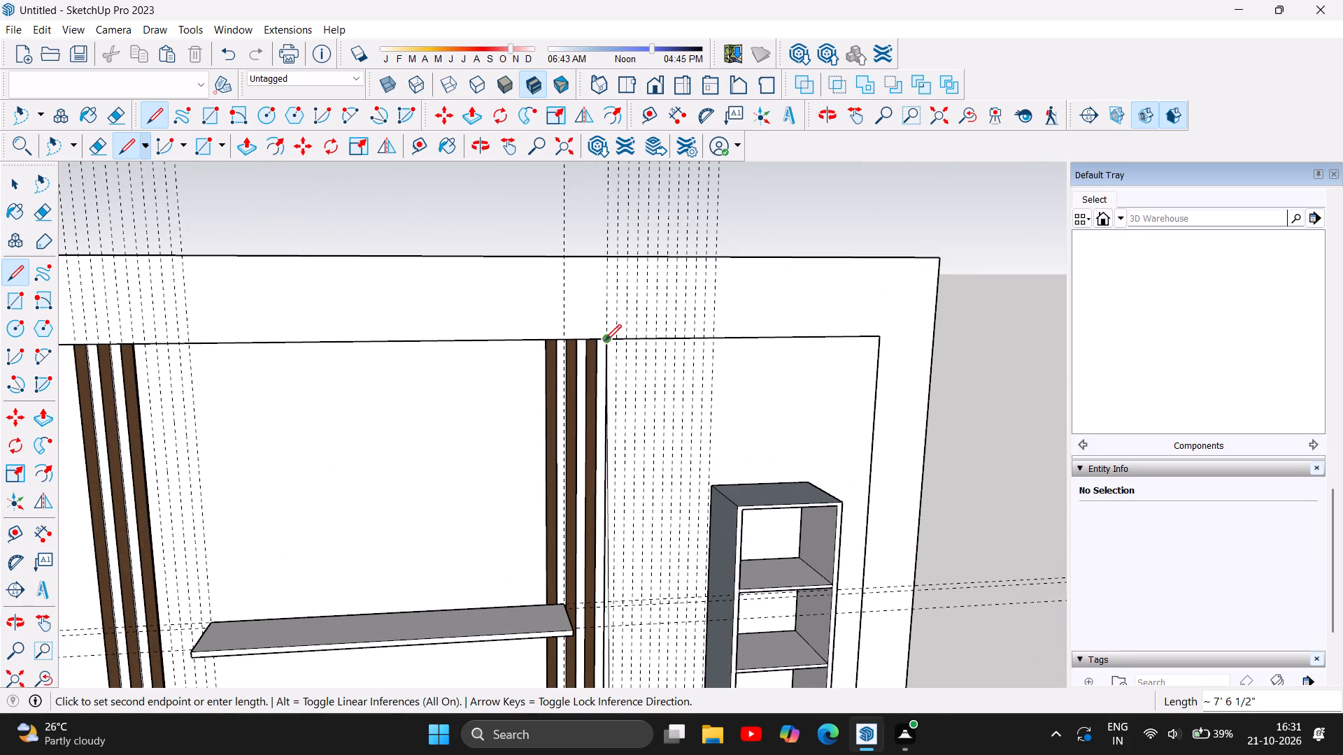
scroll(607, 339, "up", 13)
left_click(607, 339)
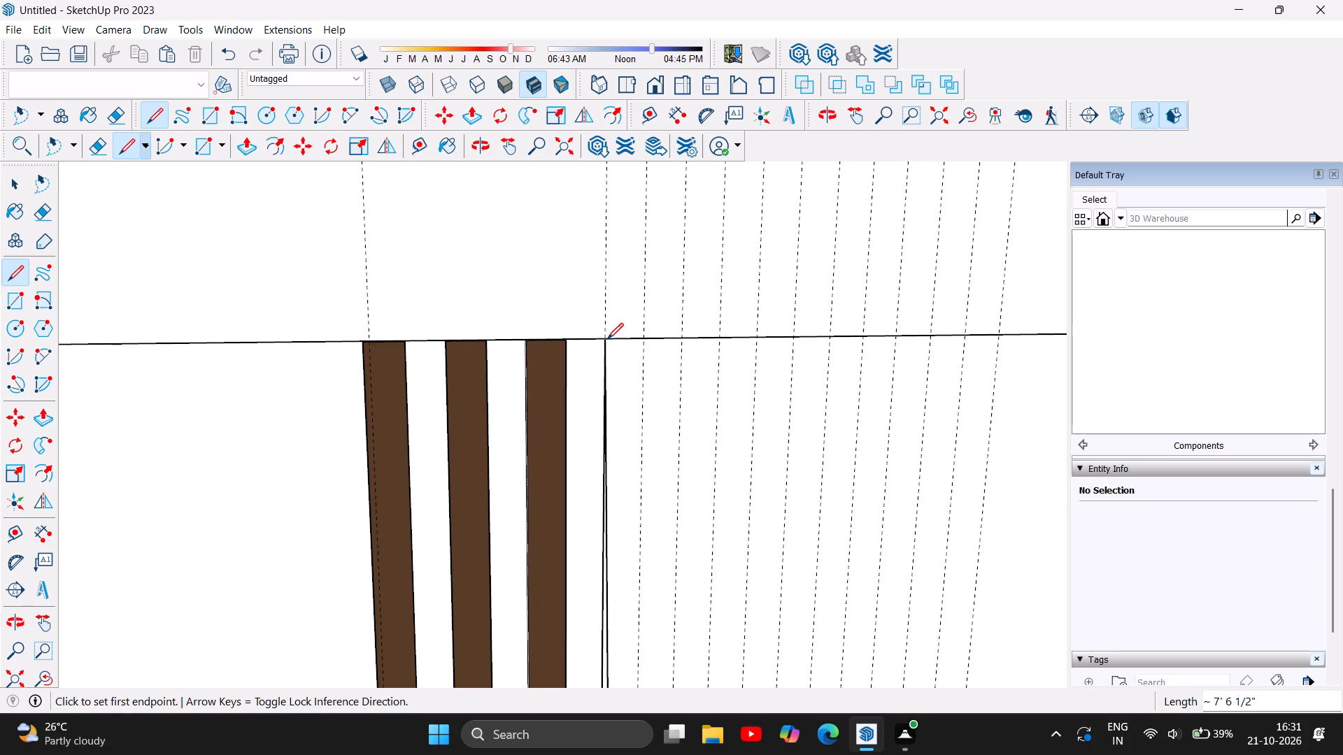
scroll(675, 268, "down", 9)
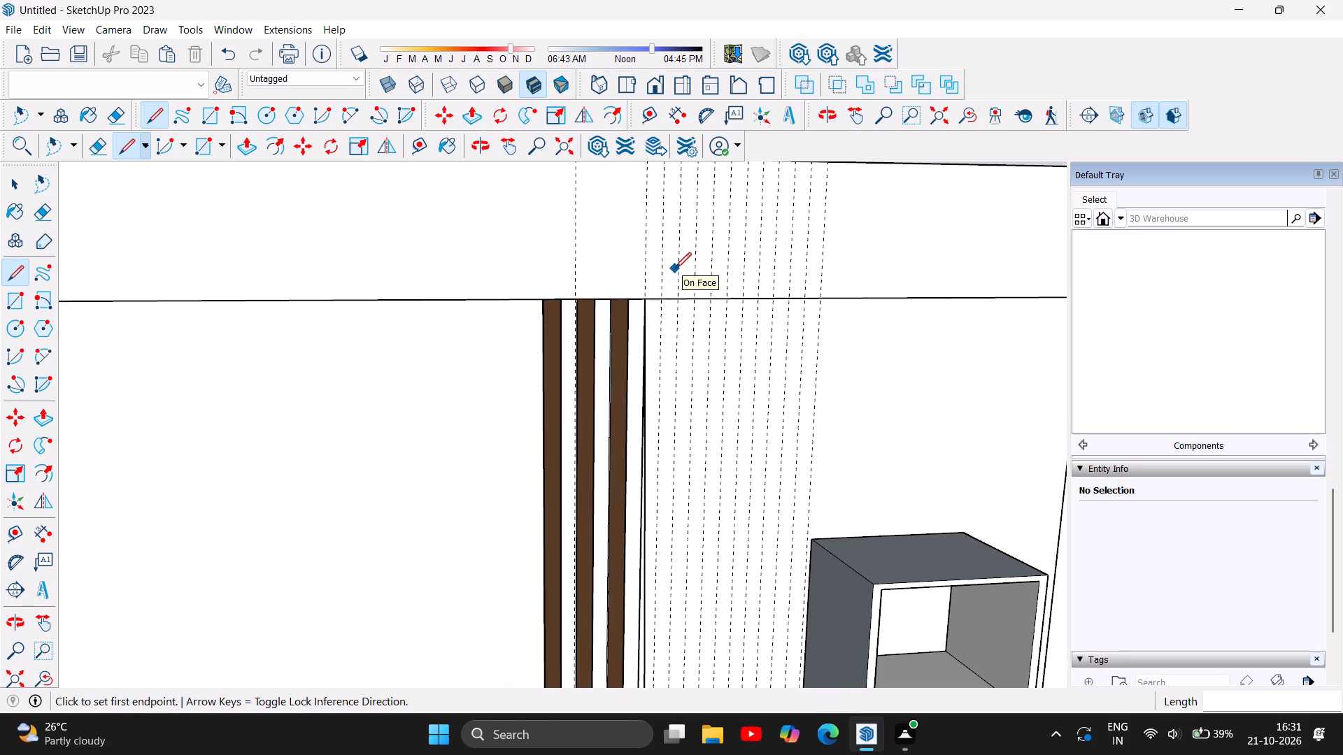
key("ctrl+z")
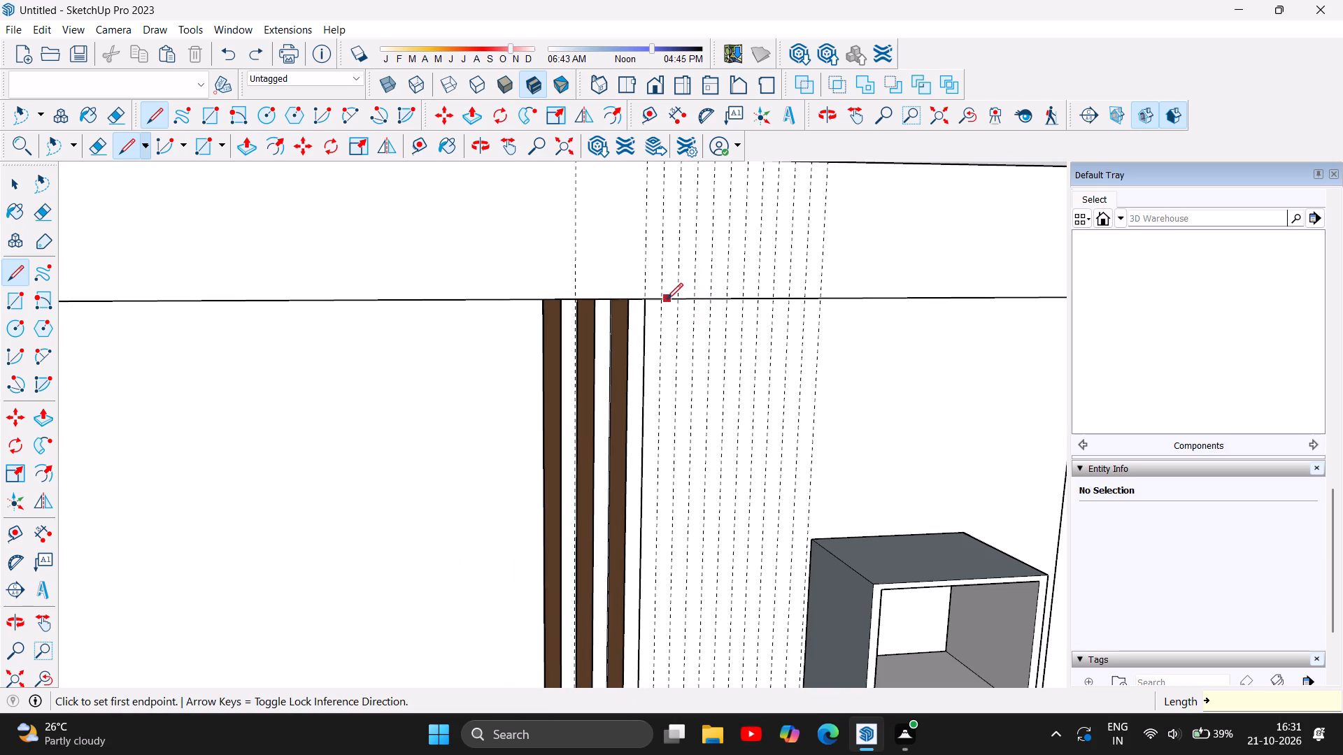
Close the first strip outline with a 7' 6 1/2" line down the second guide from the panel's top edge to the bottom corner.
left_click(662, 301)
scroll(661, 329, "down", 9)
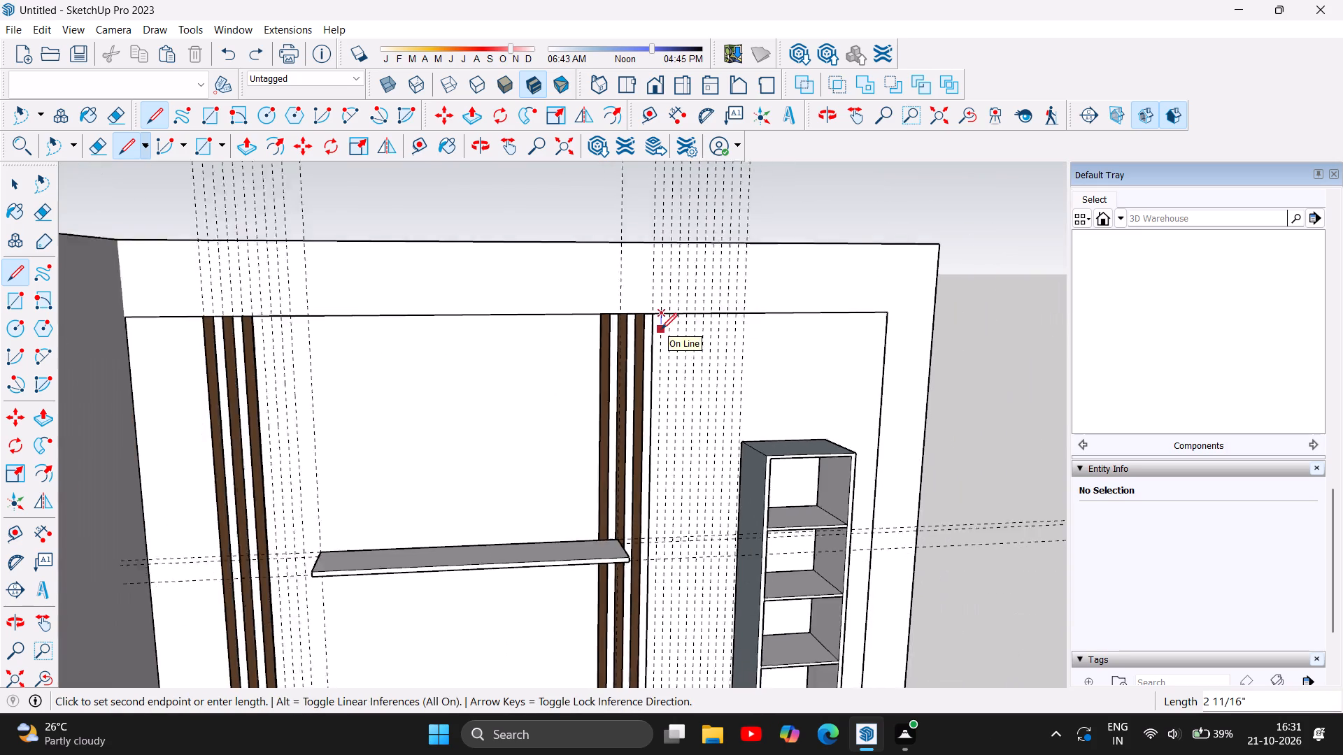
scroll(661, 329, "down", 9)
scroll(671, 514, "up", 12)
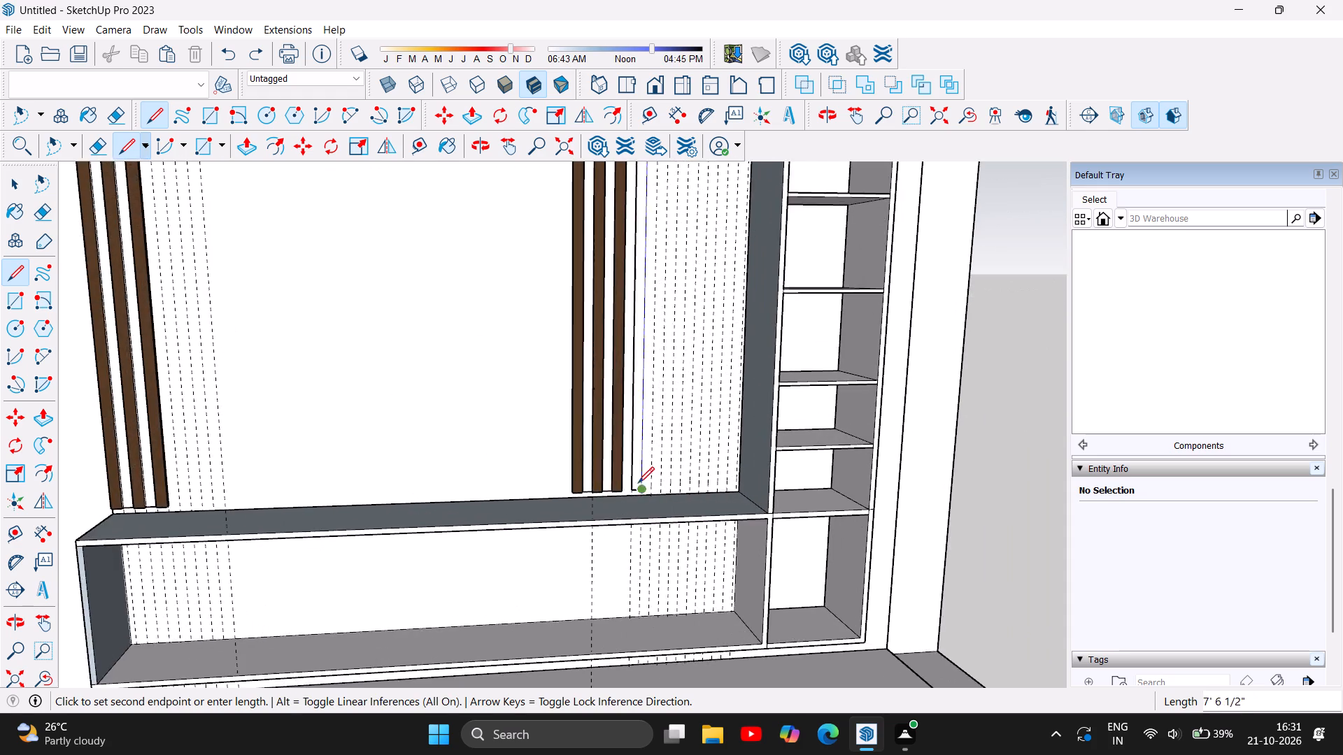
scroll(637, 479, "up", 15)
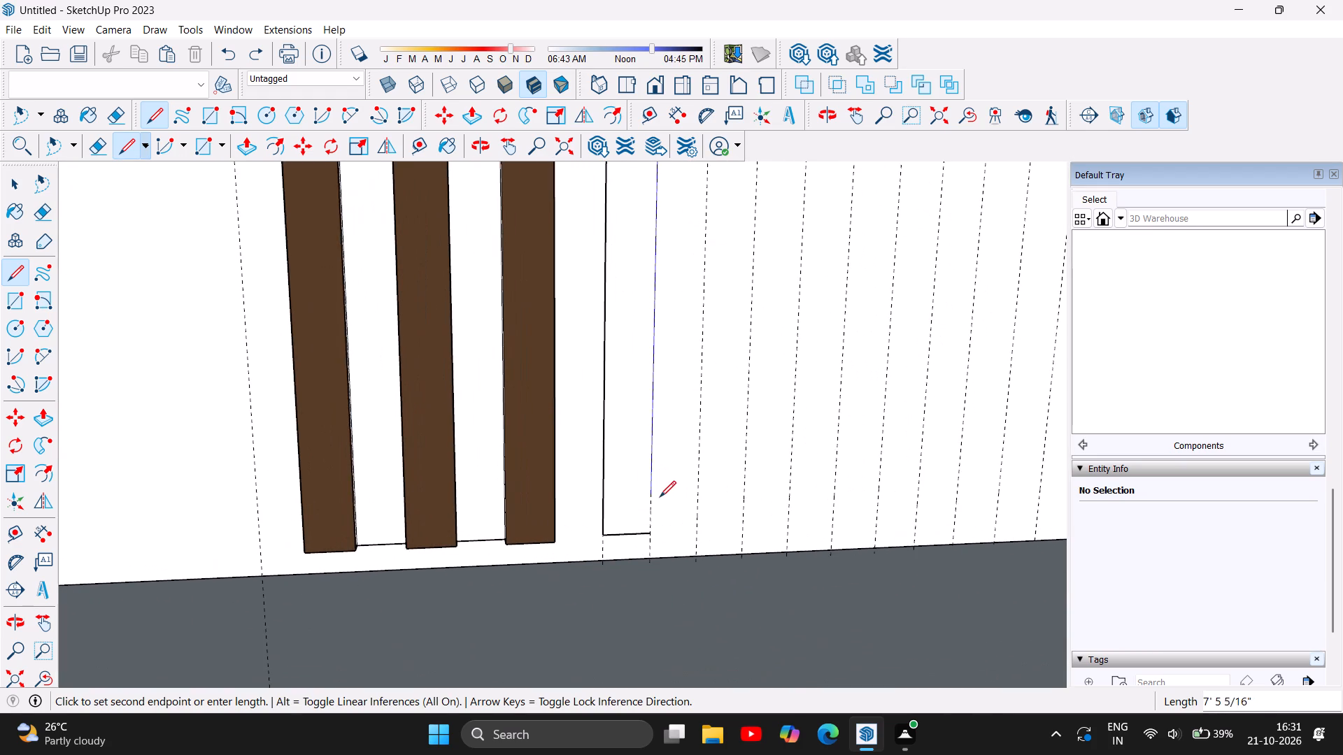
left_click(650, 531)
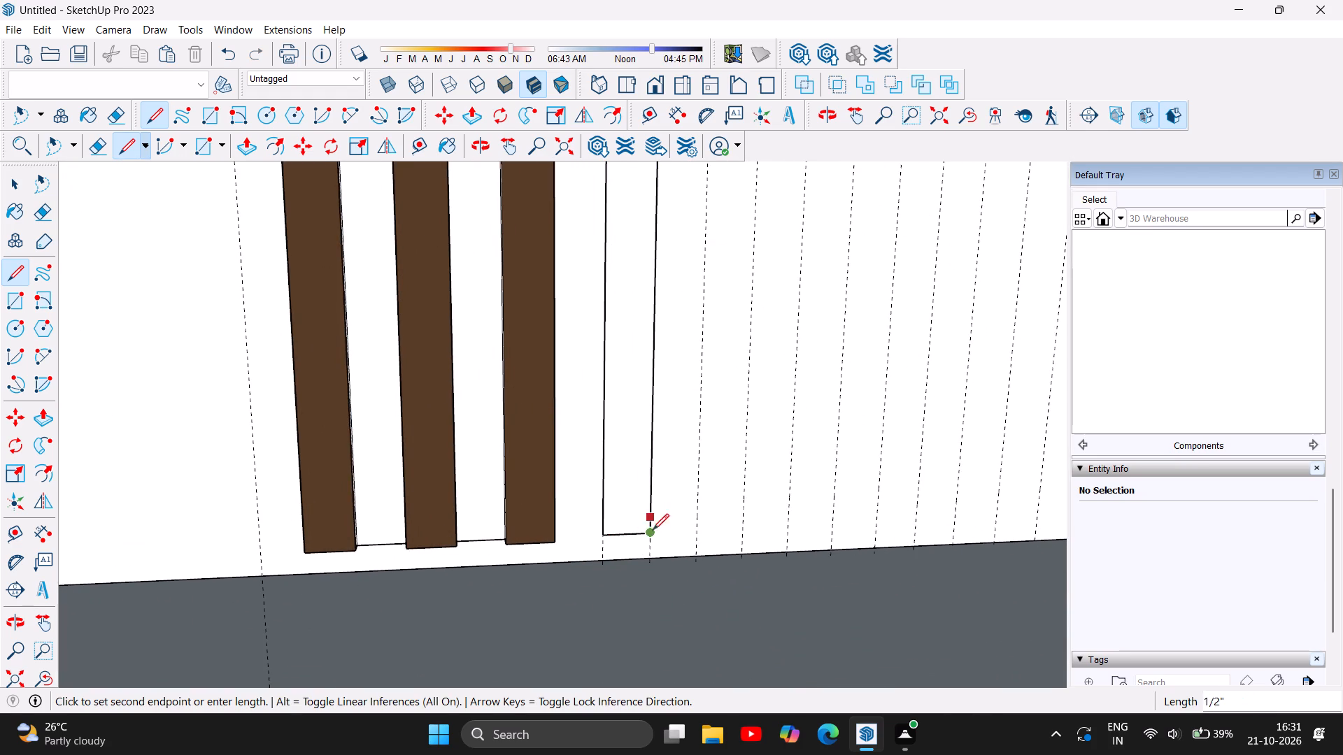
Draw the bottom edge on to the third guide and a 7' 6 1/2" line up that guide to the panel's top edge.
left_click(696, 535)
scroll(694, 517, "down", 19)
scroll(694, 529, "down", 7)
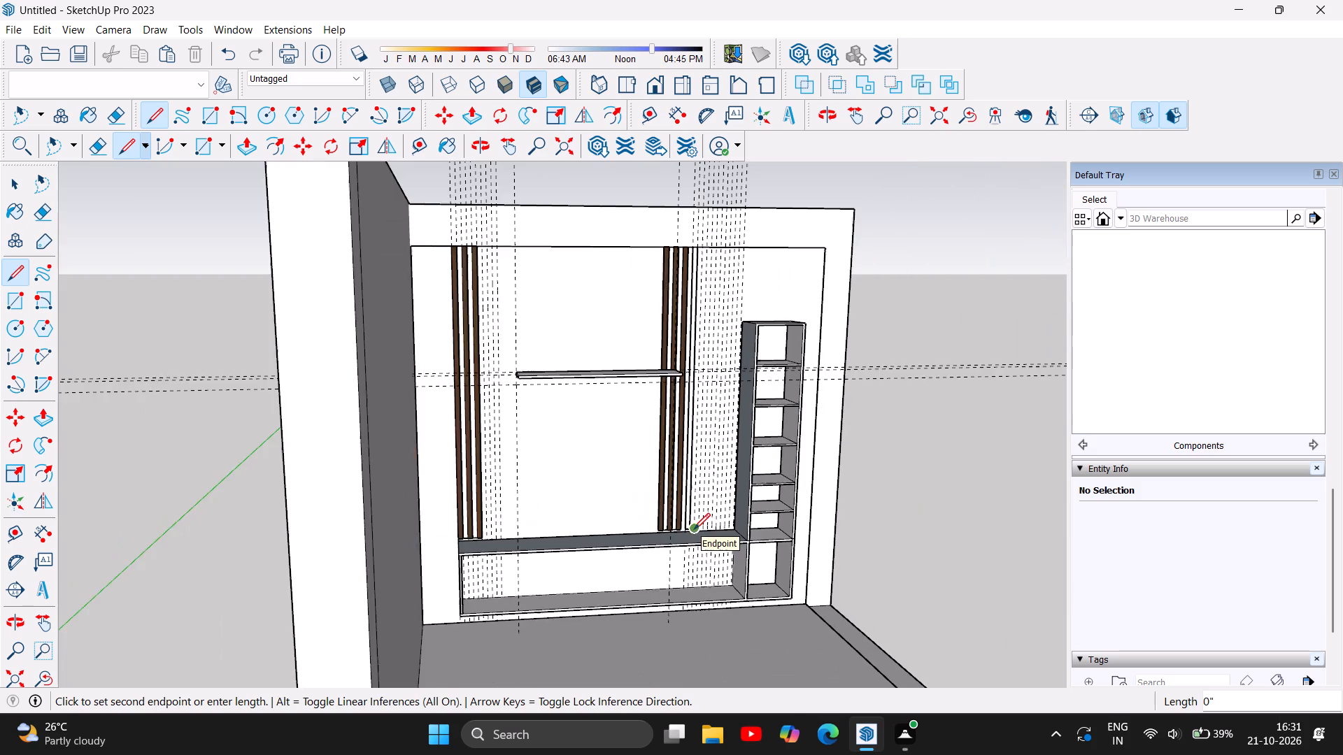
scroll(718, 417, "up", 2)
scroll(709, 224, "up", 7)
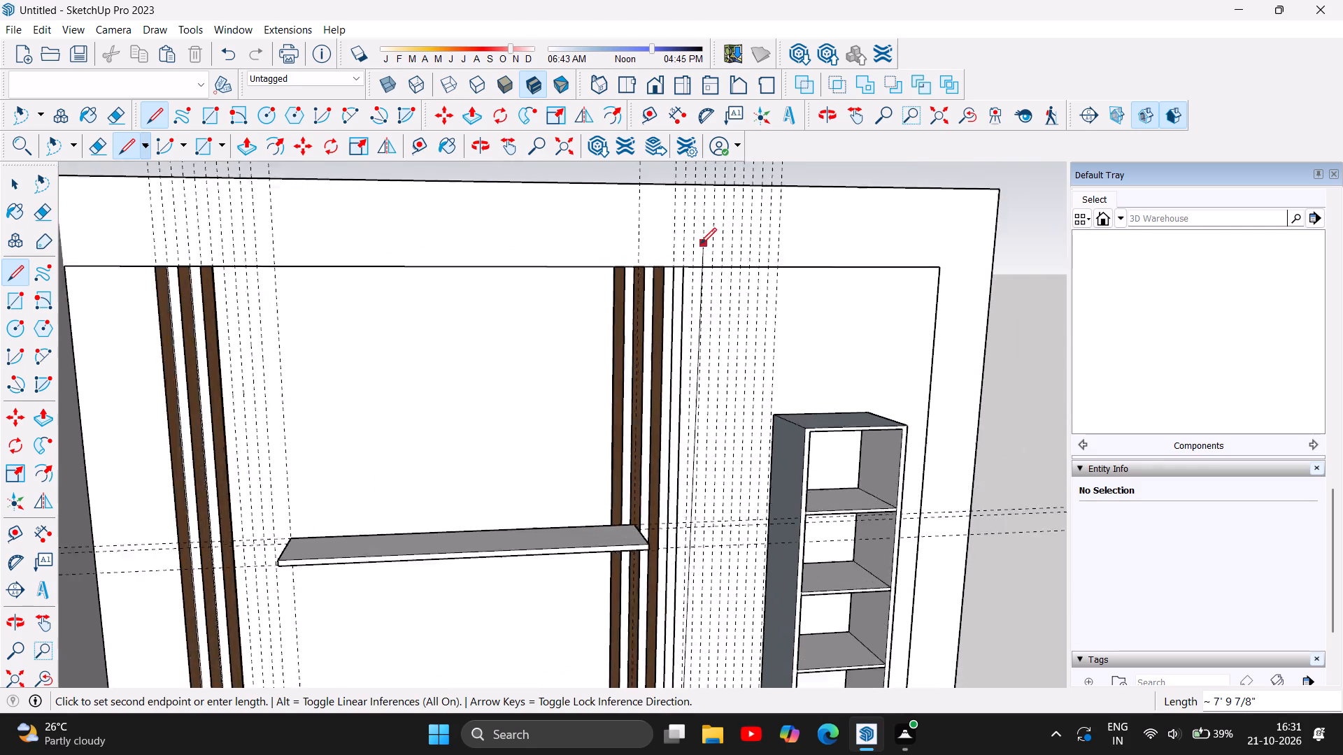
scroll(700, 244, "up", 4)
scroll(676, 310, "up", 7)
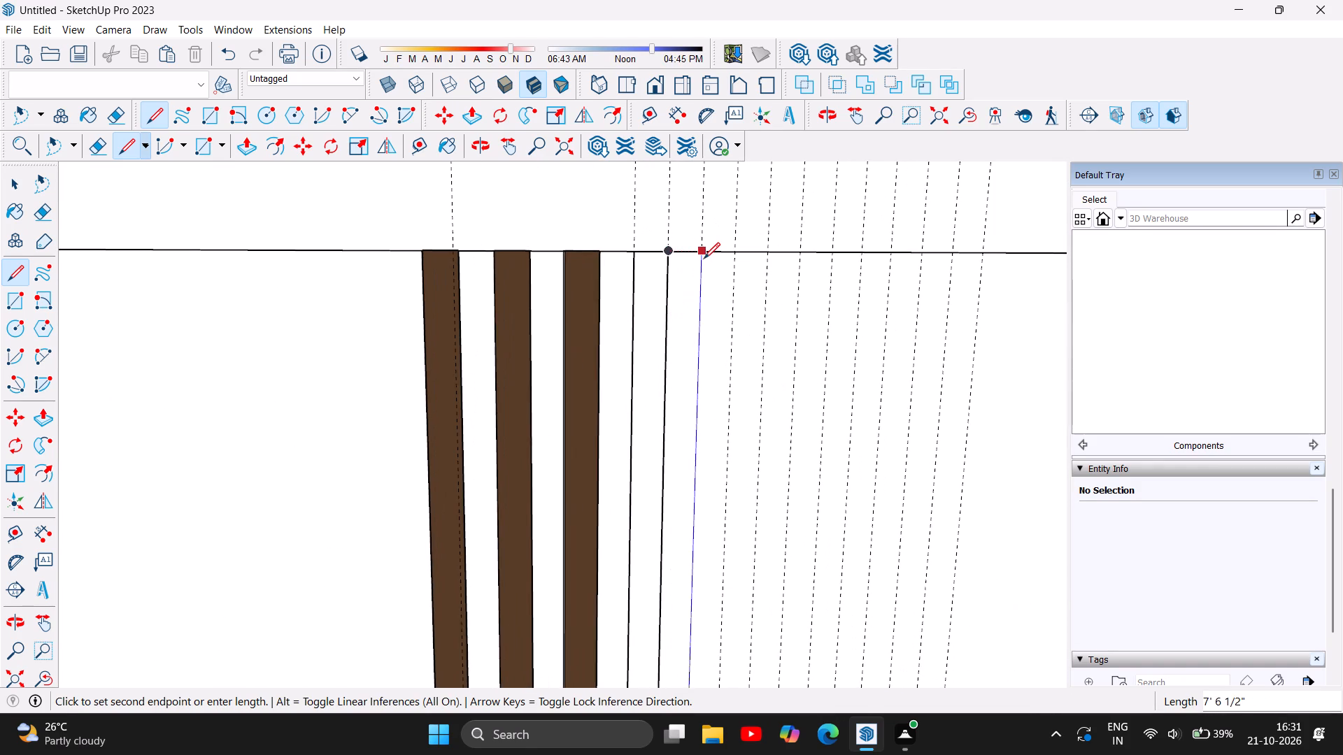
left_click(700, 252)
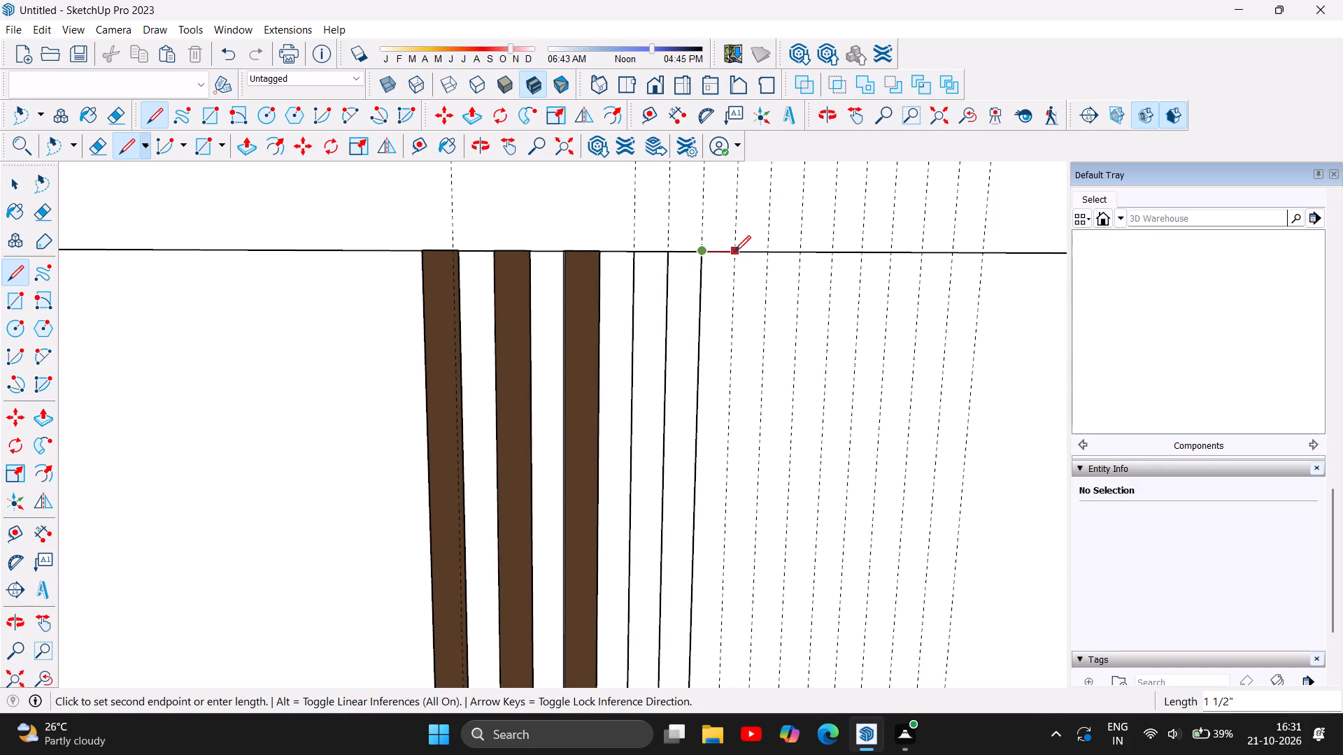
Outline the next 1 1/2" strip with a top edge, a 7' 6 1/2" line down the fourth guide and a closing bottom edge.
left_click(734, 252)
scroll(732, 307, "down", 18)
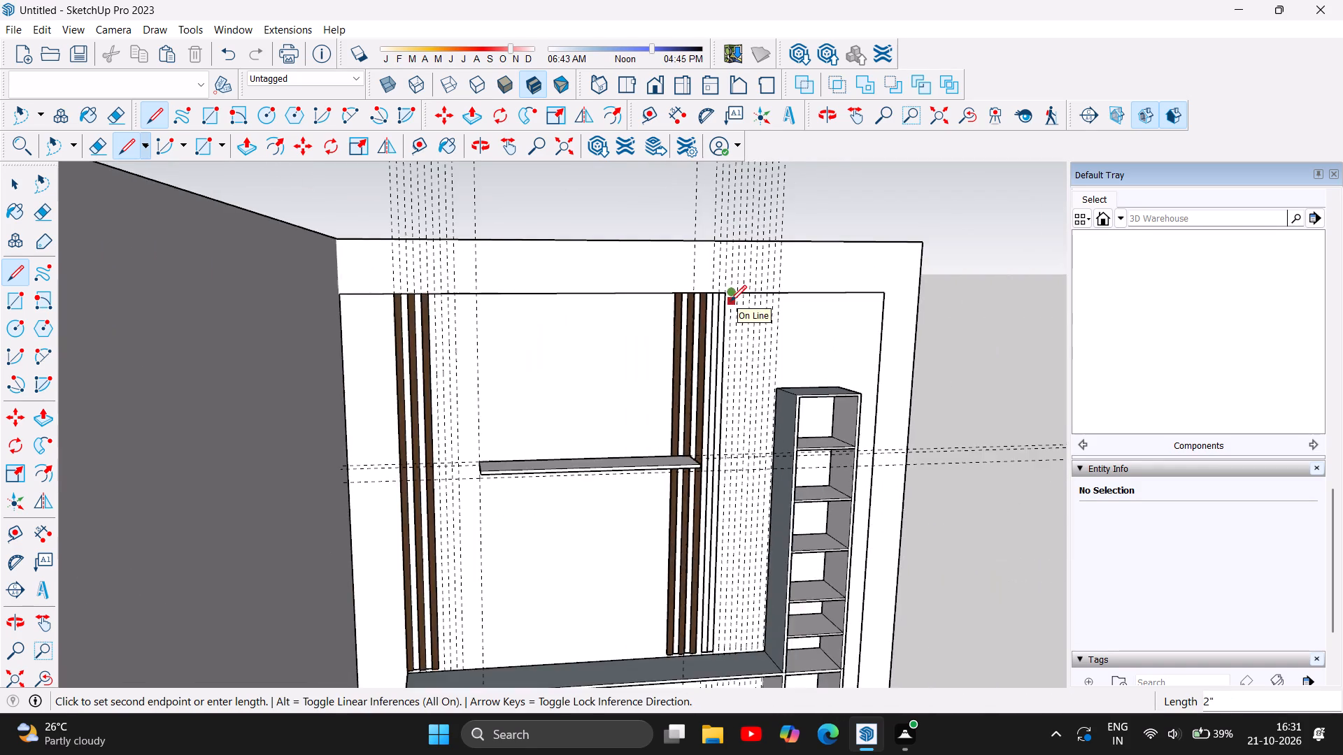
scroll(730, 301, "down", 6)
scroll(734, 454, "up", 11)
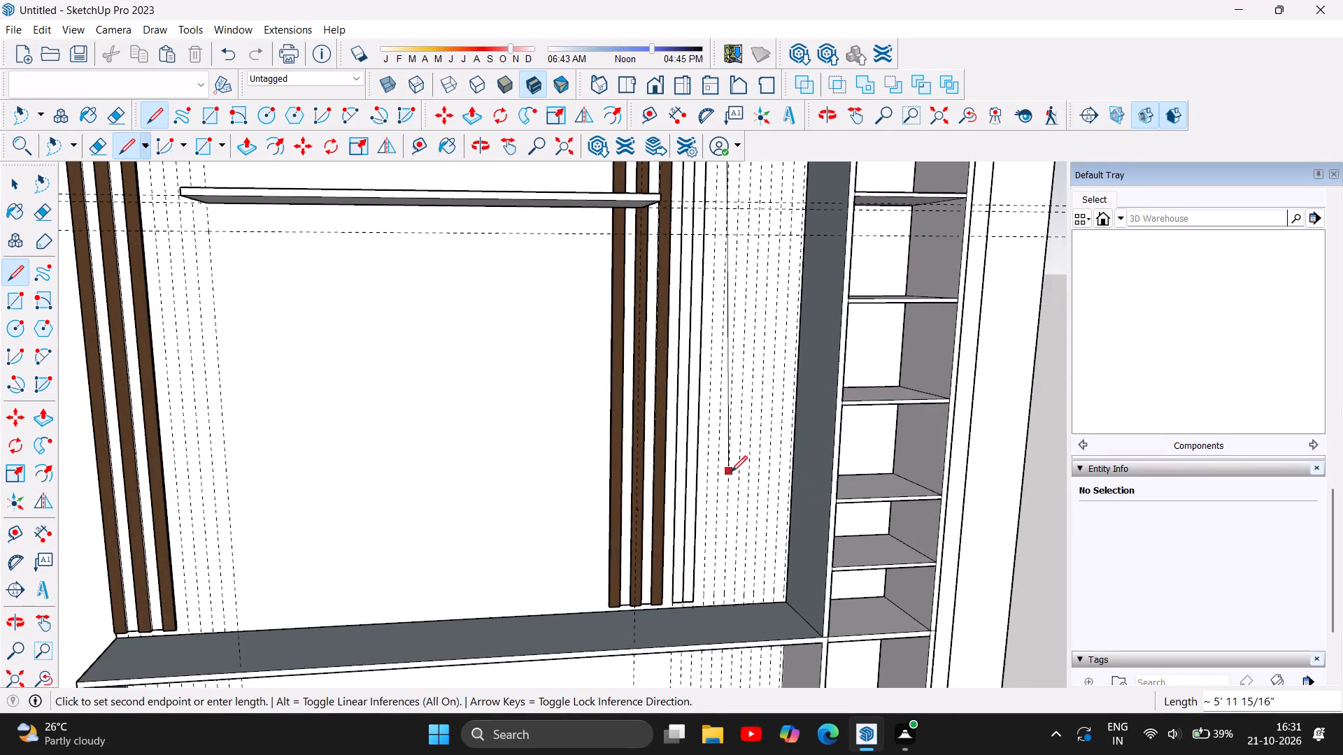
scroll(731, 472, "up", 6)
scroll(681, 389, "down", 5)
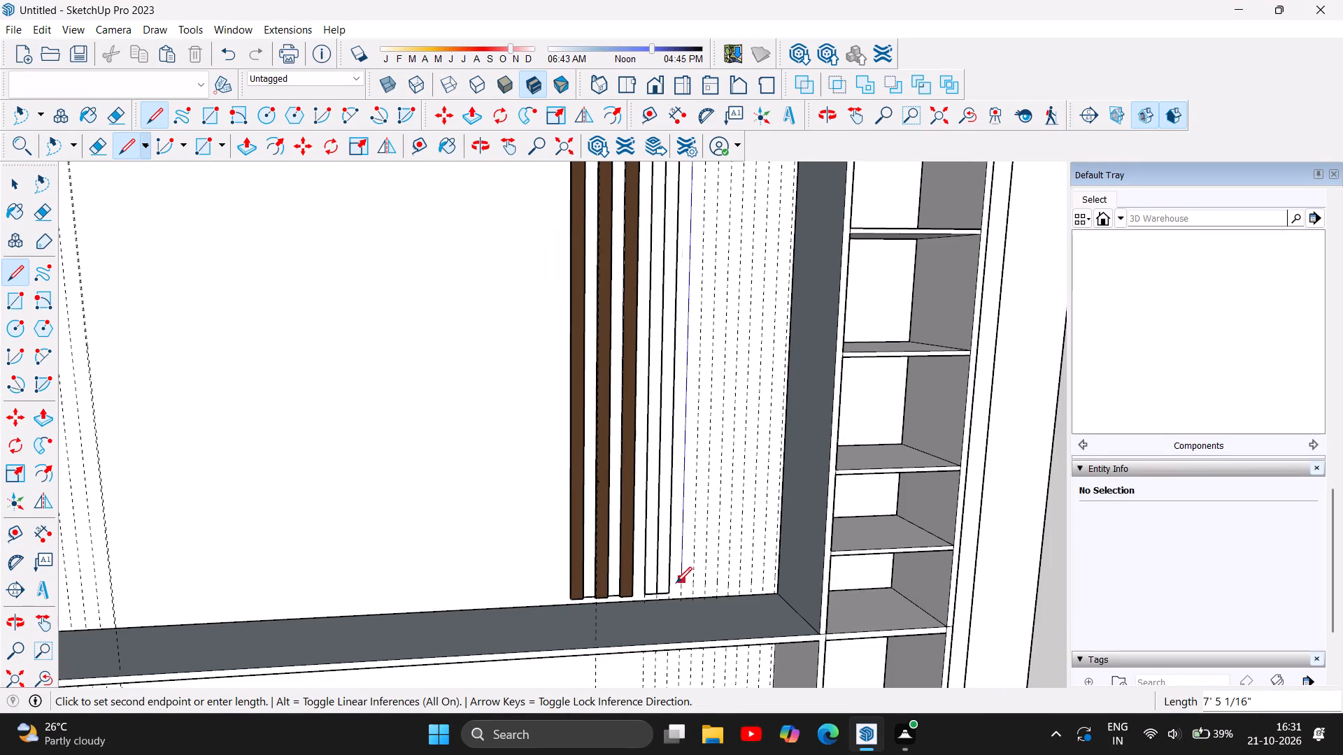
scroll(676, 593, "up", 7)
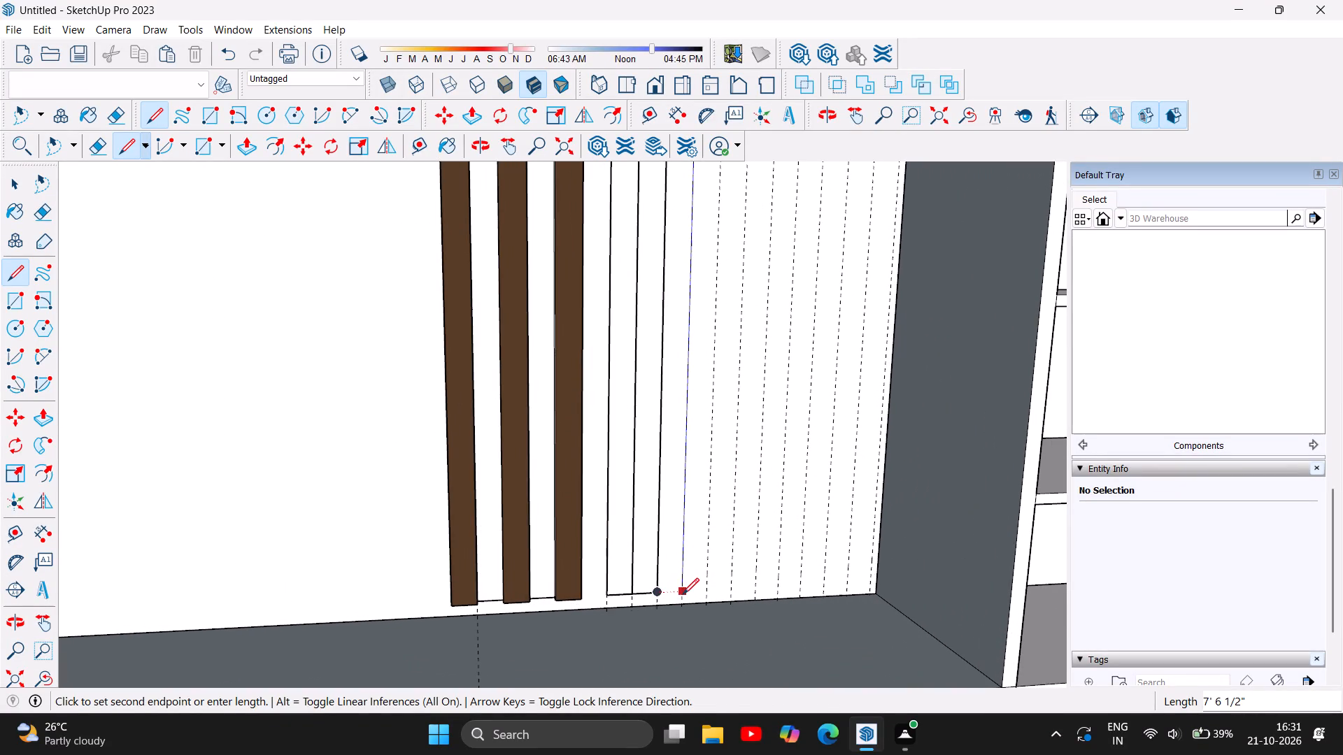
left_click(683, 594)
left_click(660, 593)
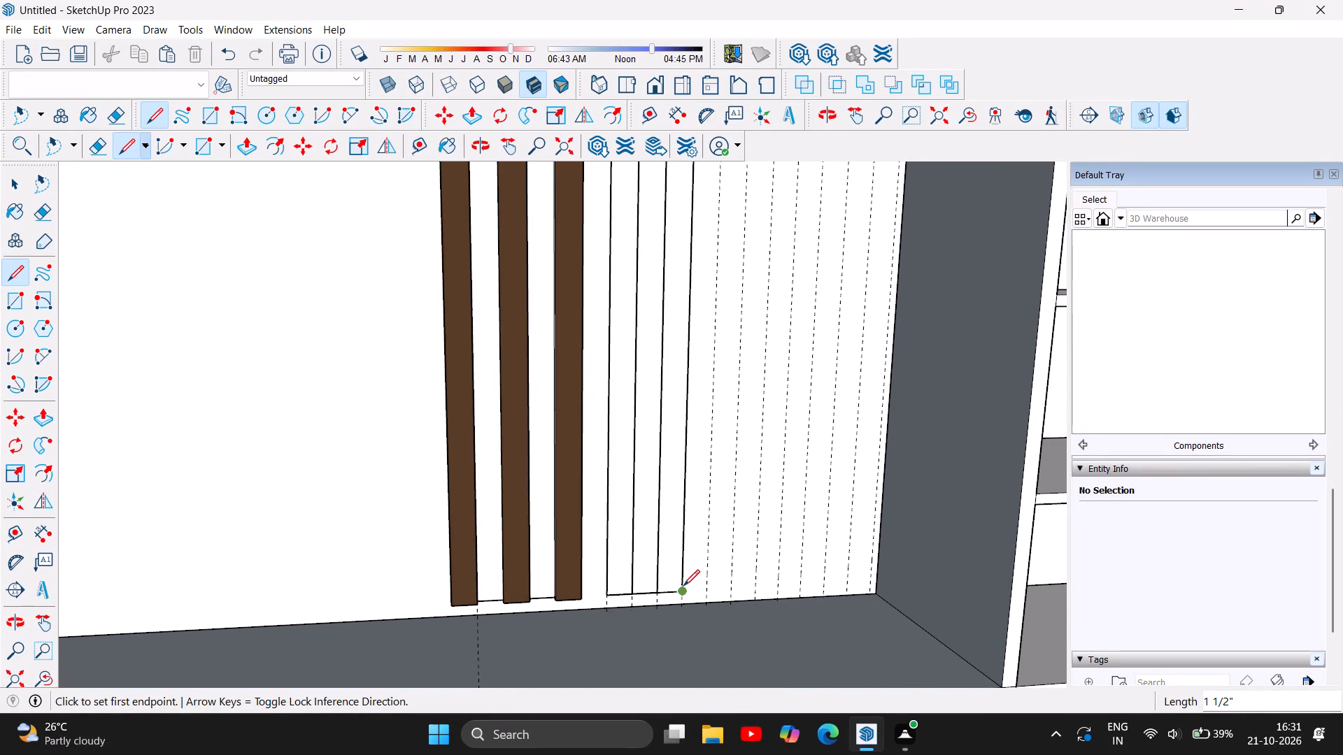
Outline to the fifth guide with a 1 1/2" bottom edge, a 7' 6 1/2" line up to the panel's top edge, and a closing top edge.
left_click(683, 593)
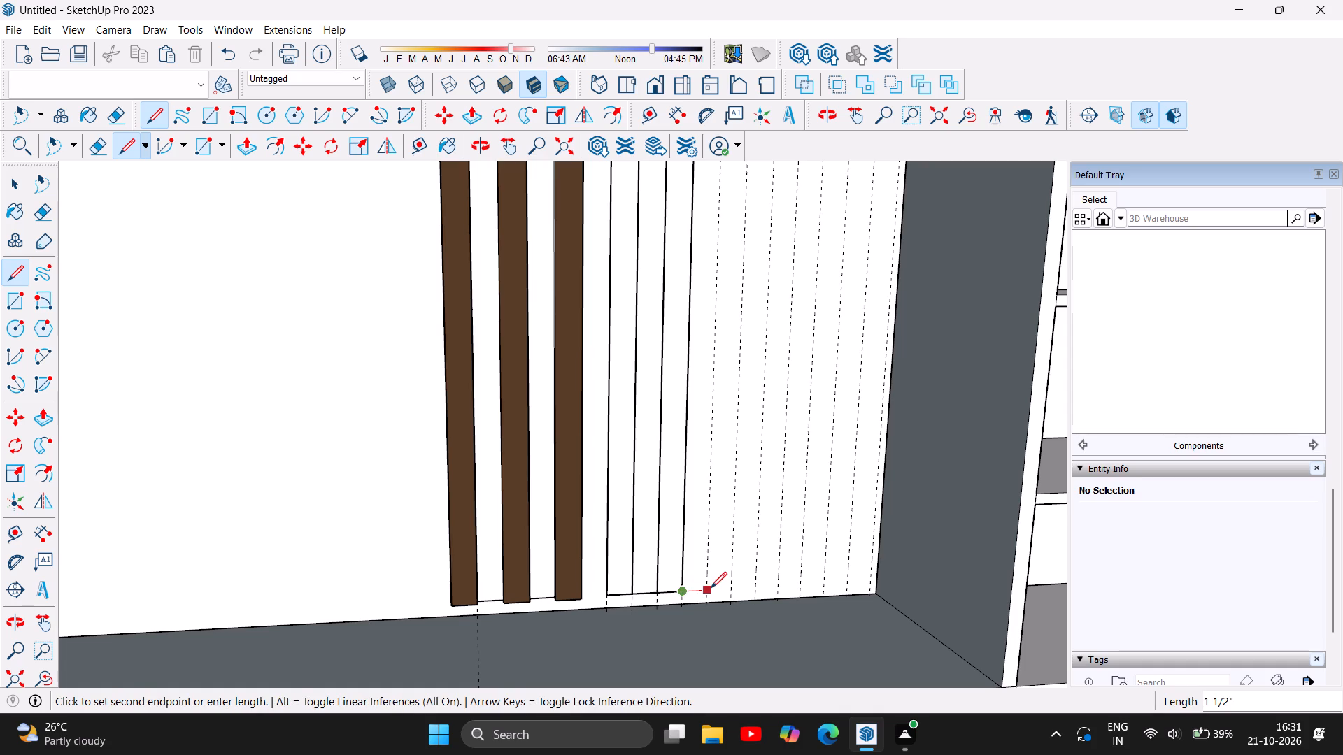
left_click(706, 591)
scroll(711, 579, "down", 13)
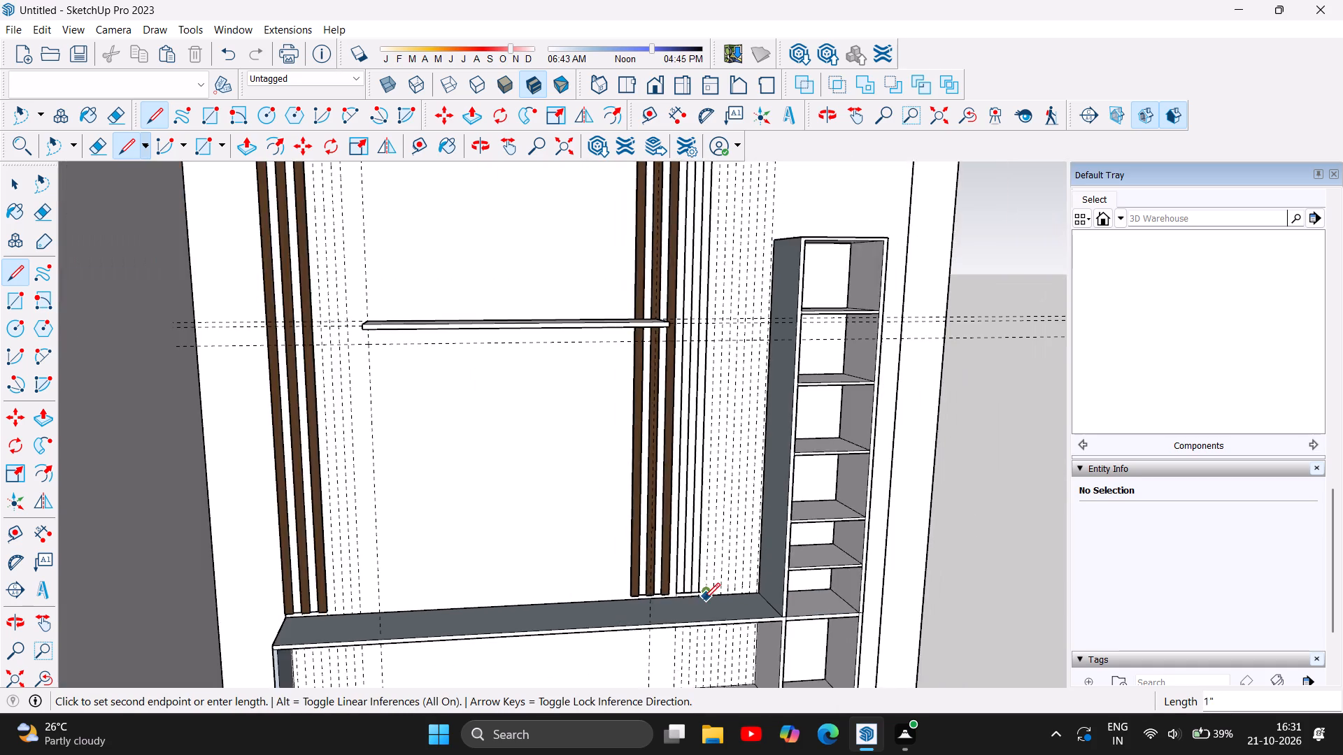
scroll(704, 598, "down", 7)
scroll(714, 480, "up", 3)
scroll(698, 407, "up", 2)
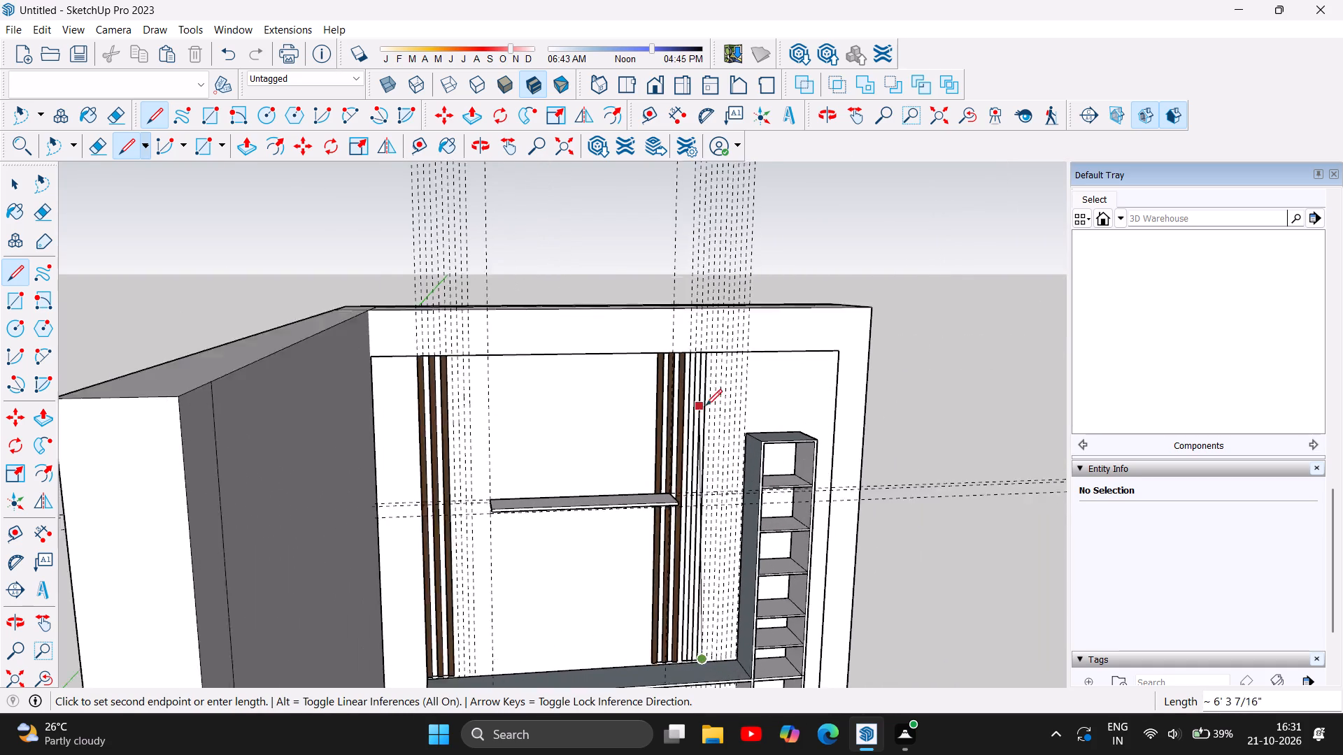
scroll(706, 405, "up", 8)
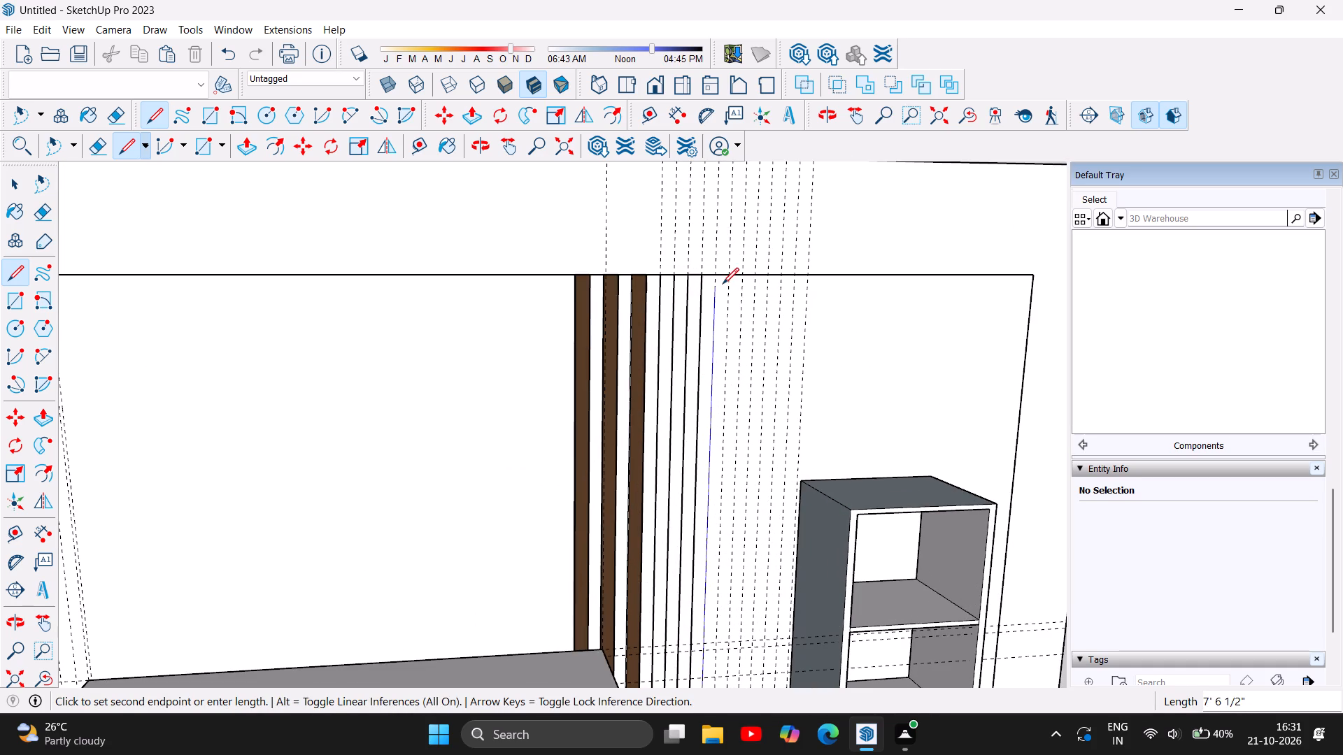
left_click(718, 274)
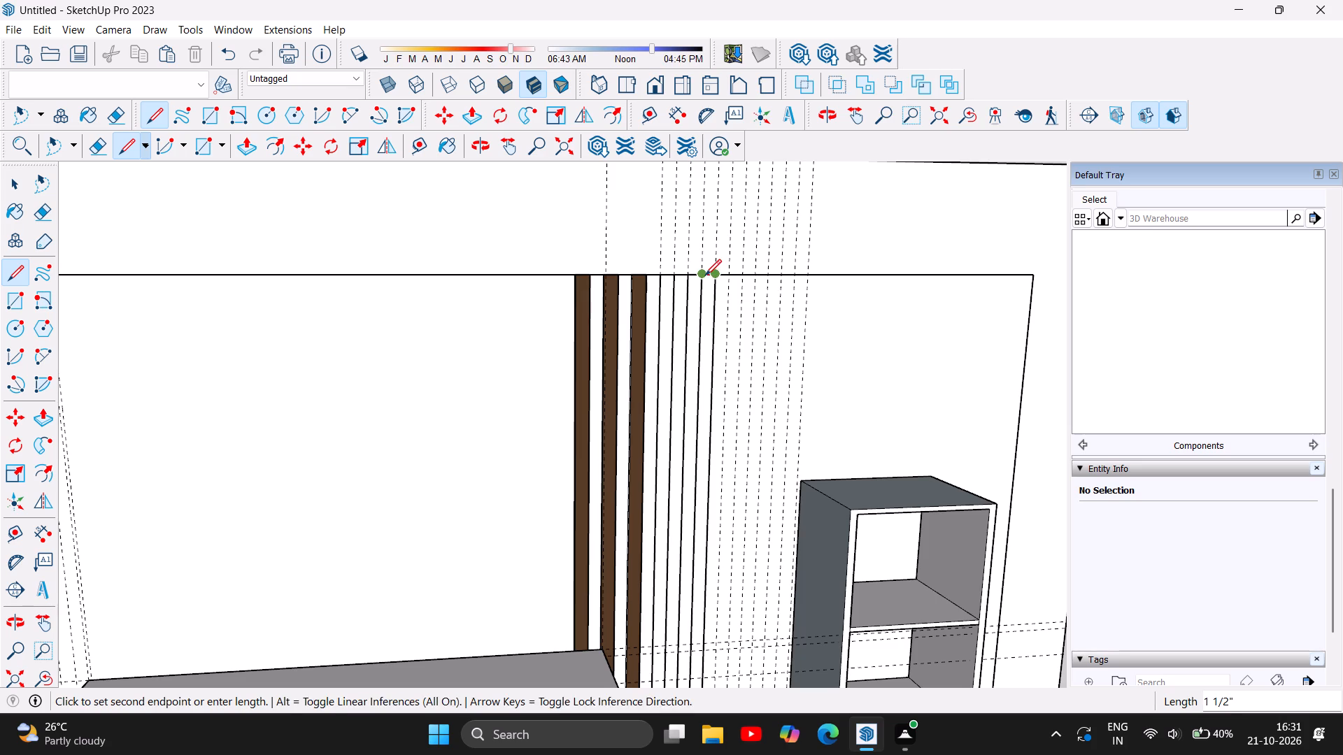
left_click(704, 275)
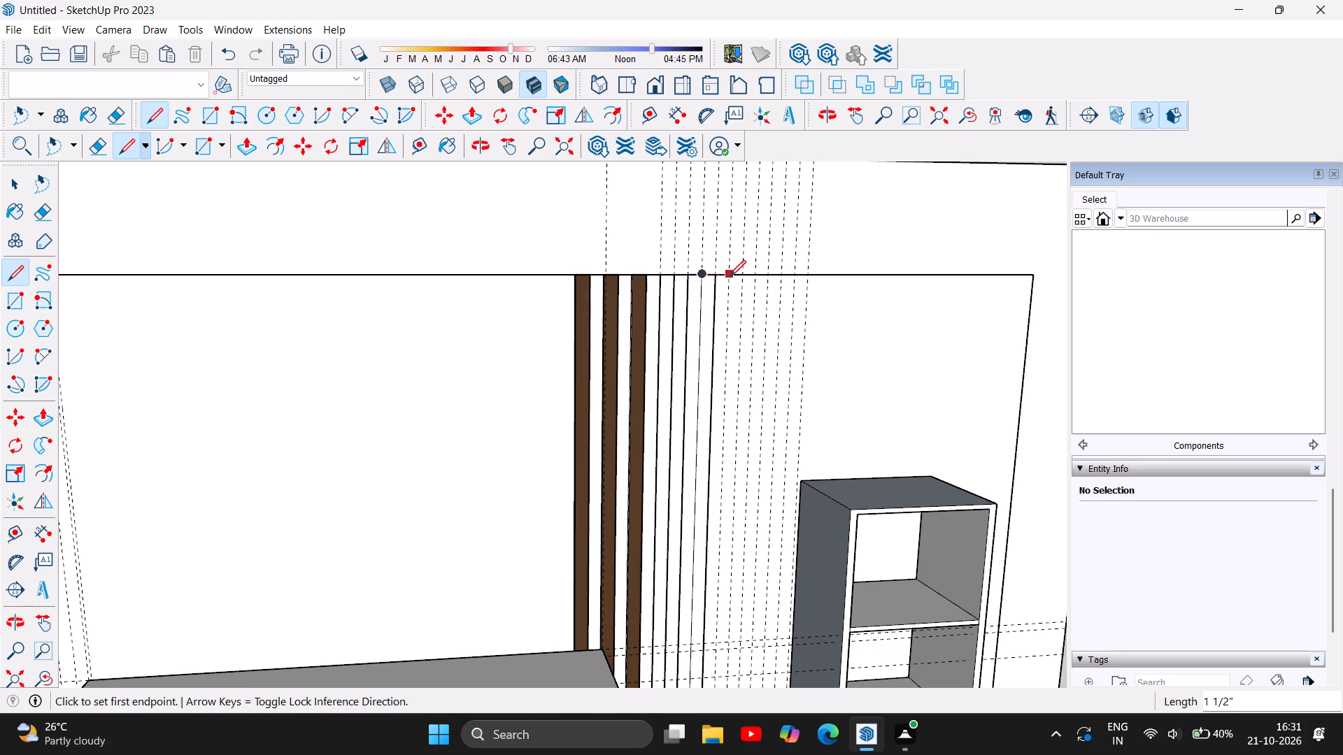
Draw a 7' 6 1/2" line down the sixth guide from the panel's top edge and join it to the fifth with a 1 1/2" bottom edge.
left_click(730, 275)
scroll(730, 307, "down", 16)
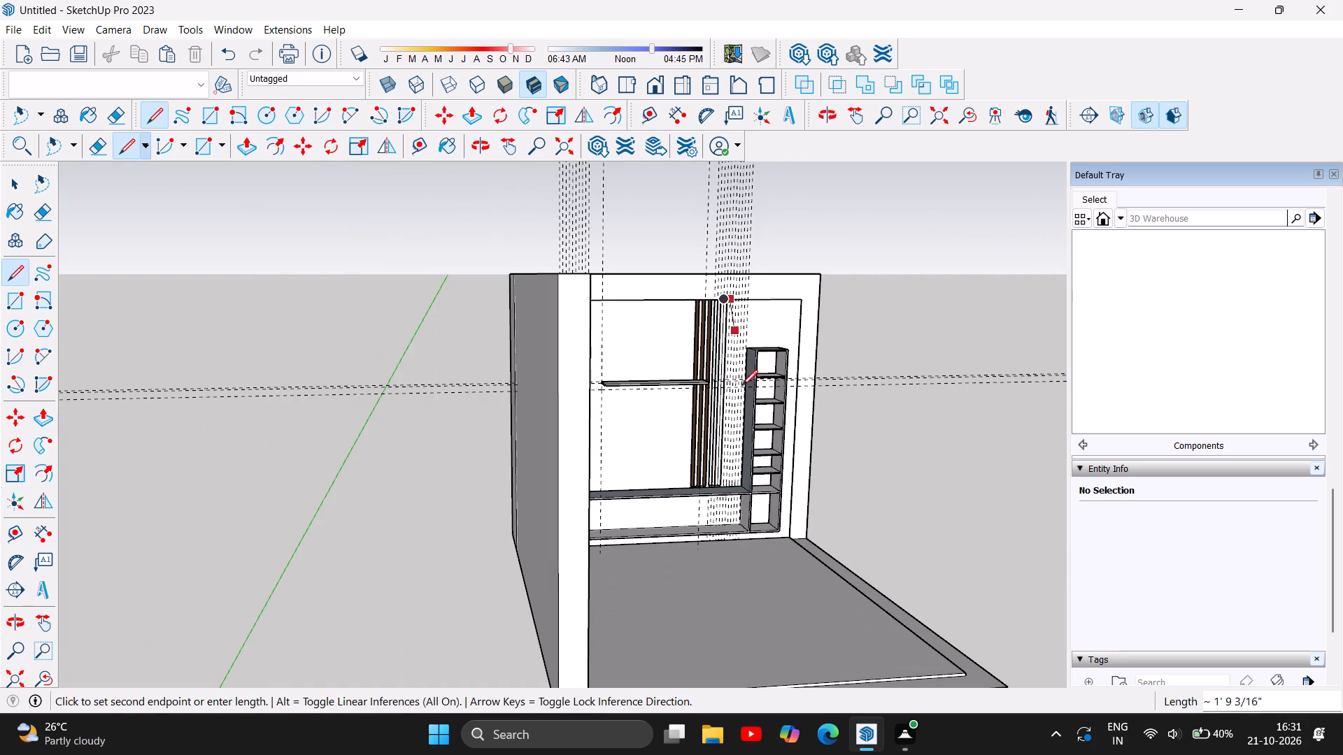
scroll(725, 458, "up", 18)
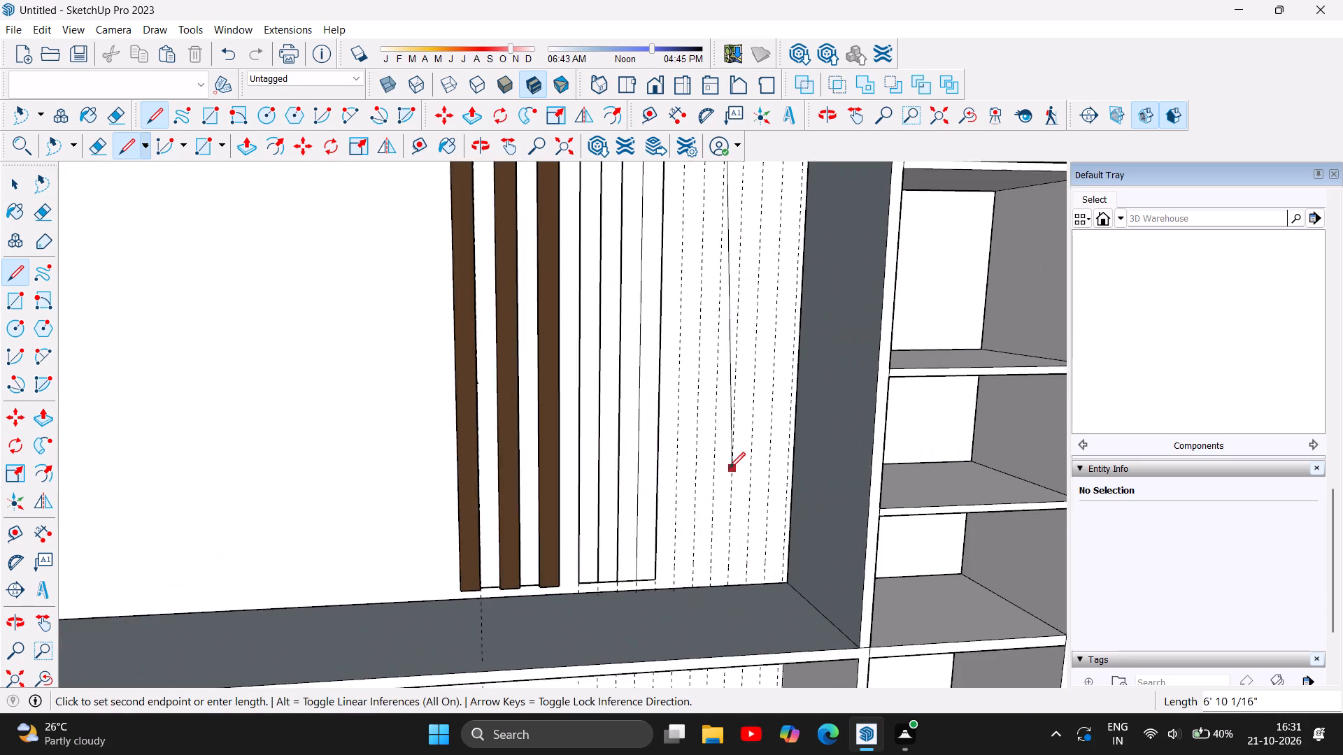
scroll(725, 468, "up", 7)
scroll(625, 421, "down", 11)
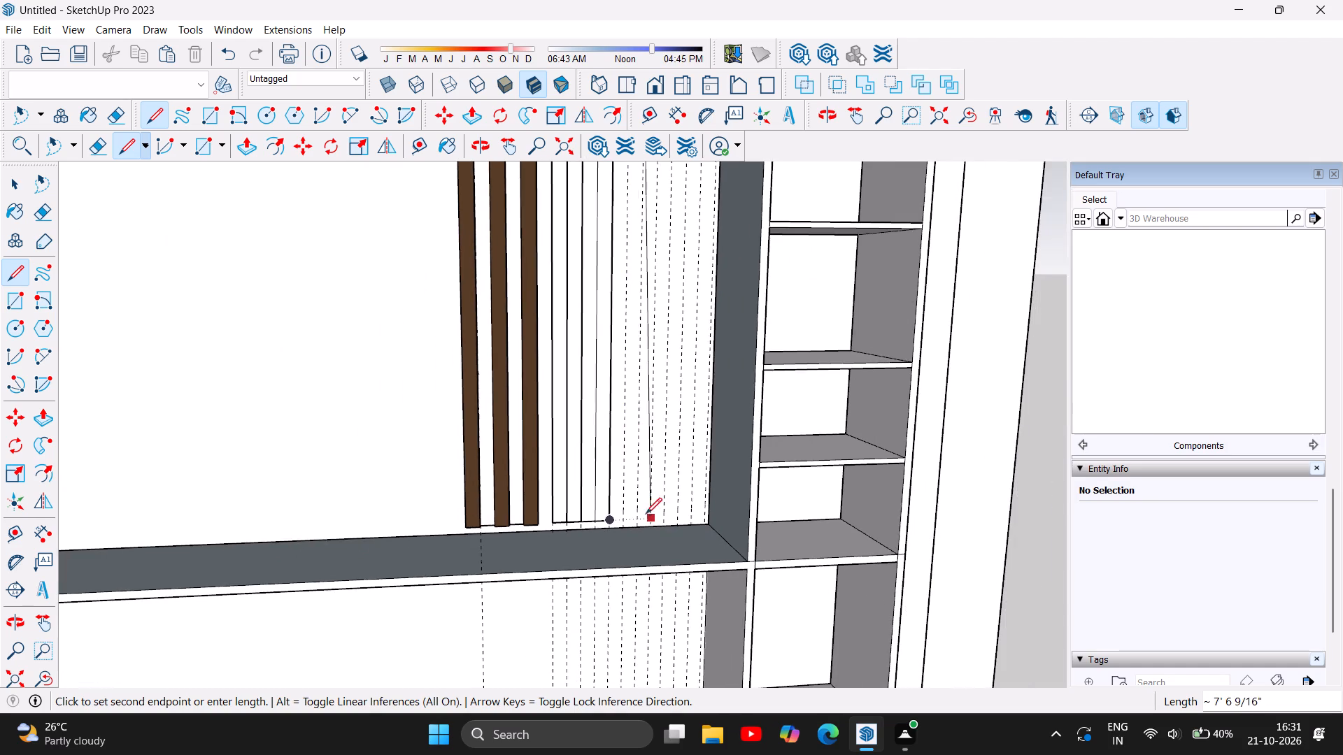
scroll(633, 512, "up", 6)
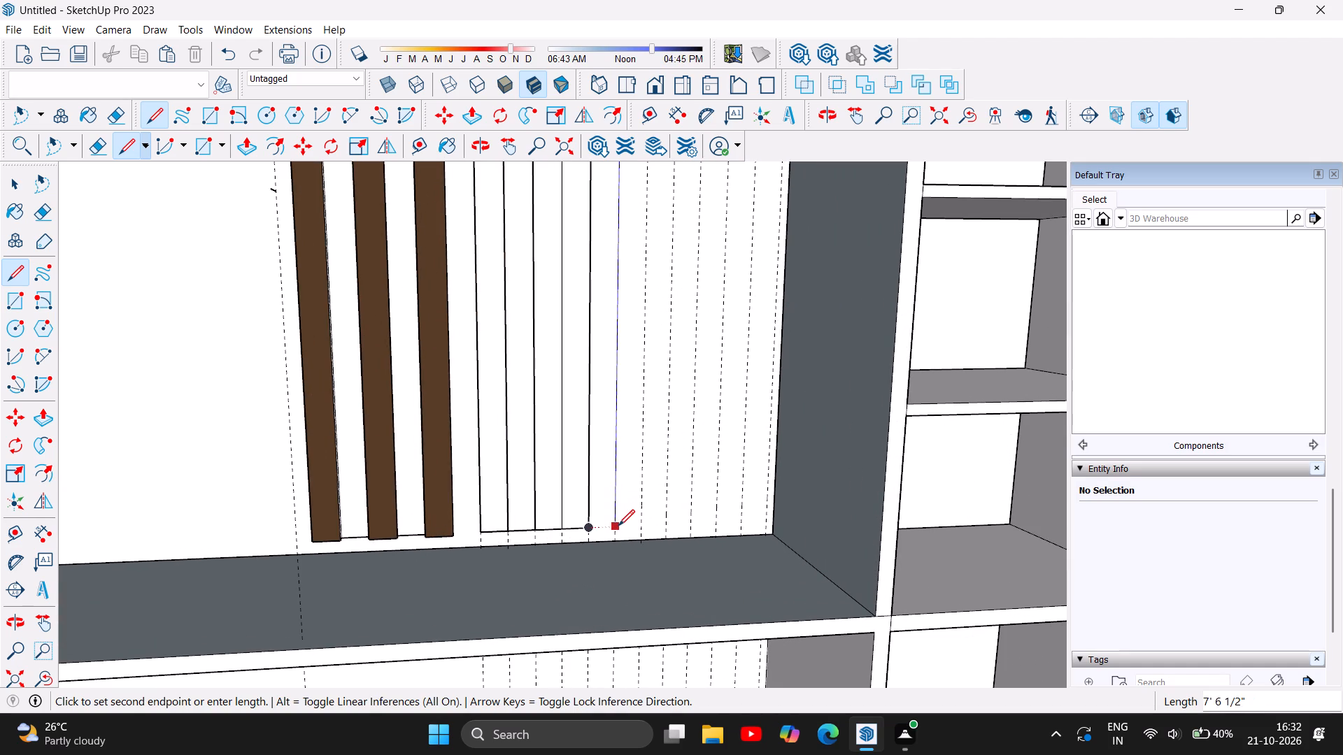
left_click(616, 529)
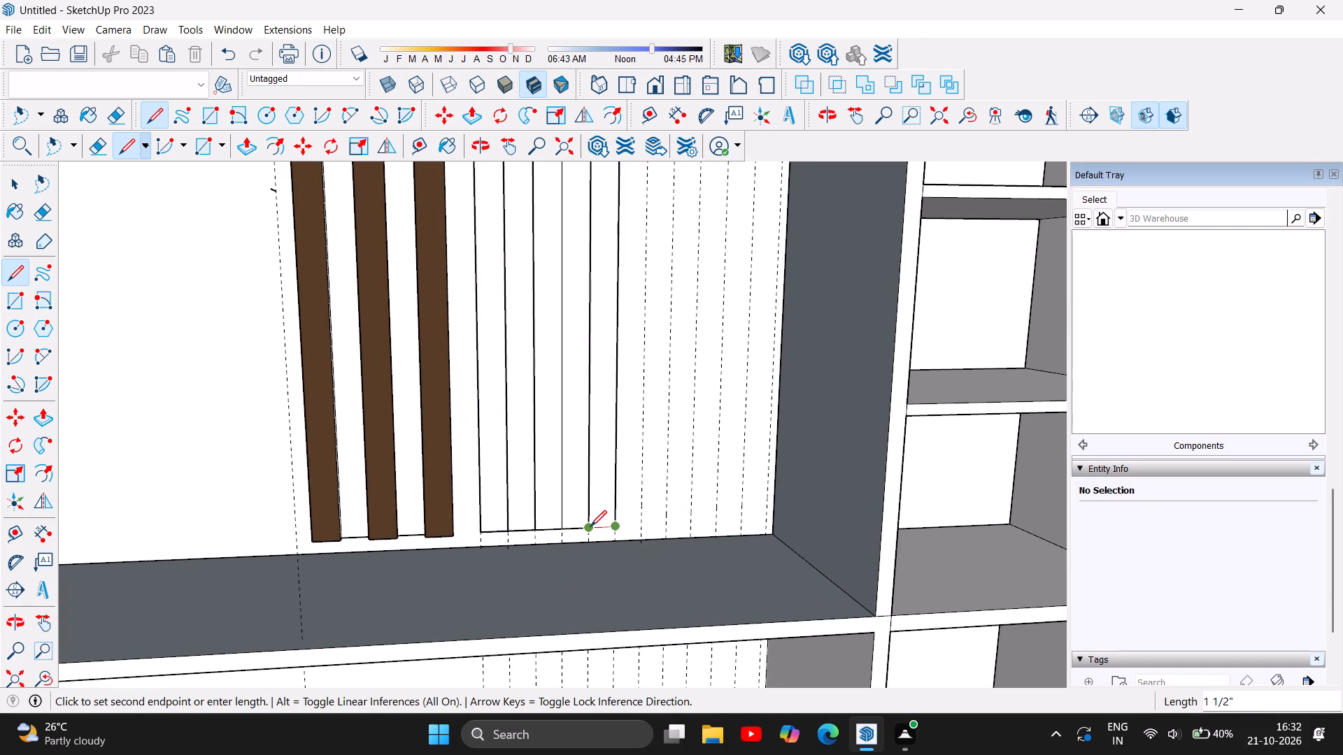
left_click(590, 526)
left_click(614, 527)
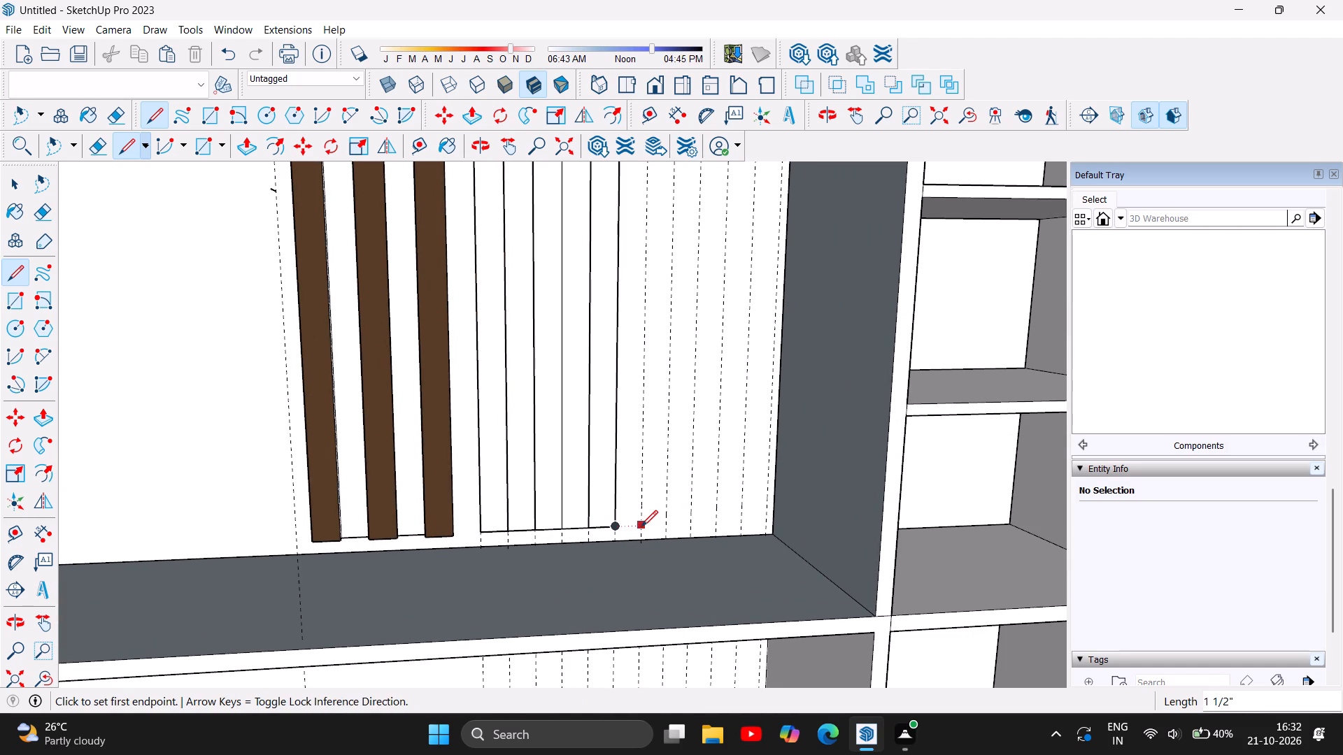
Draw a 7' 6 1/2" line up the seventh guide from strip-bottom level to the wall panel's top edge.
left_click(641, 526)
scroll(640, 474, "down", 11)
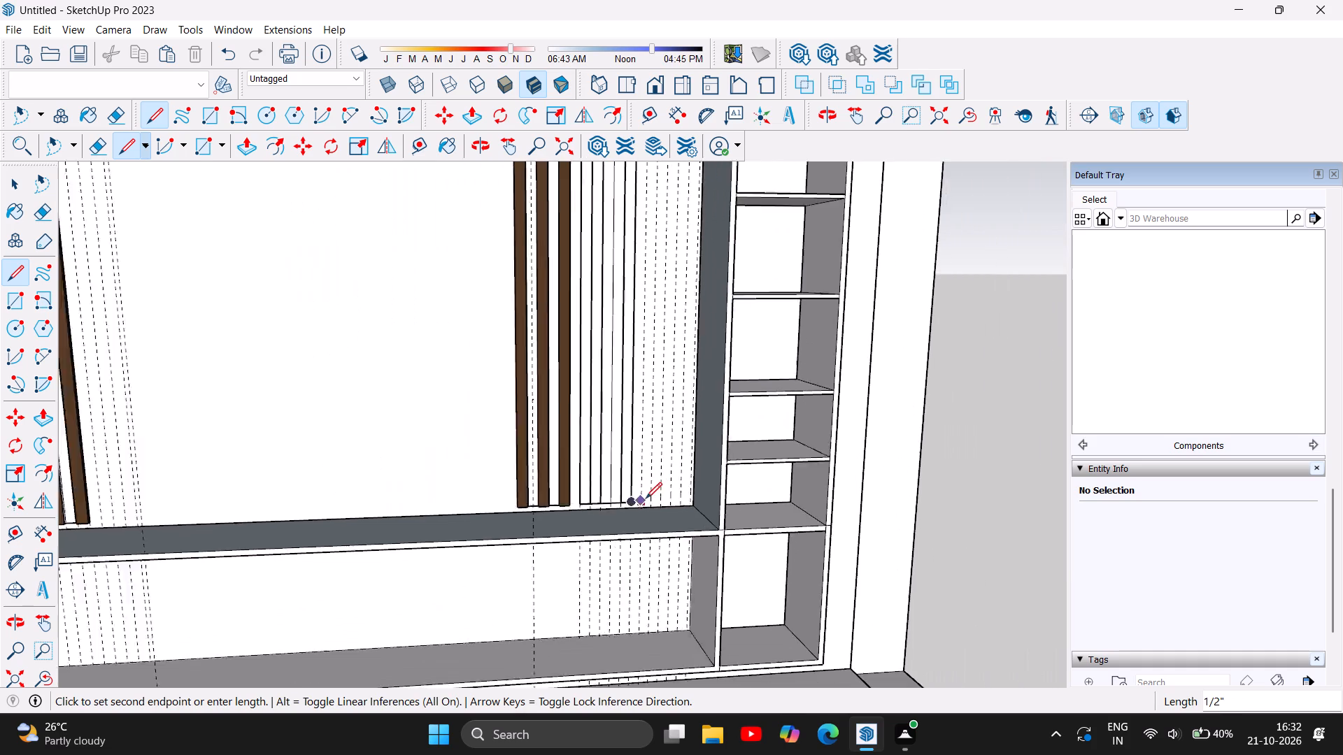
scroll(646, 498, "down", 14)
scroll(668, 336, "up", 5)
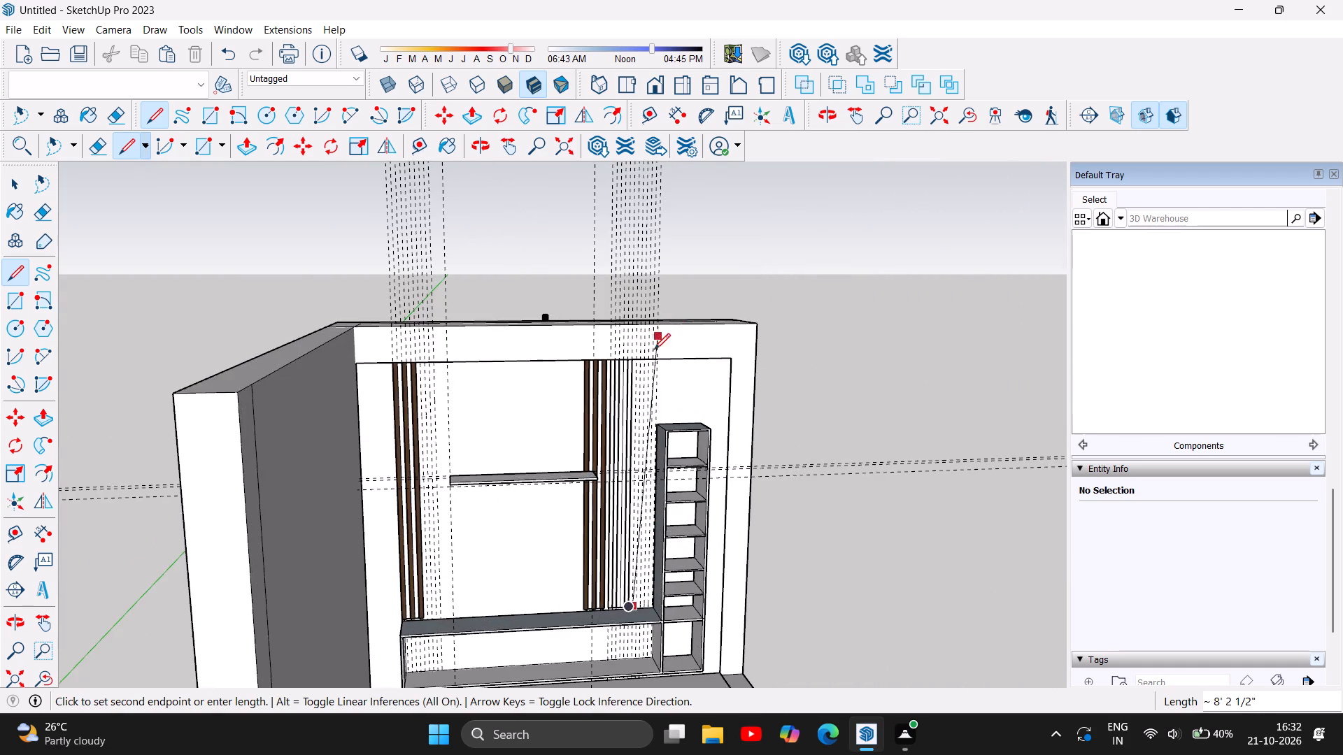
scroll(651, 354, "up", 12)
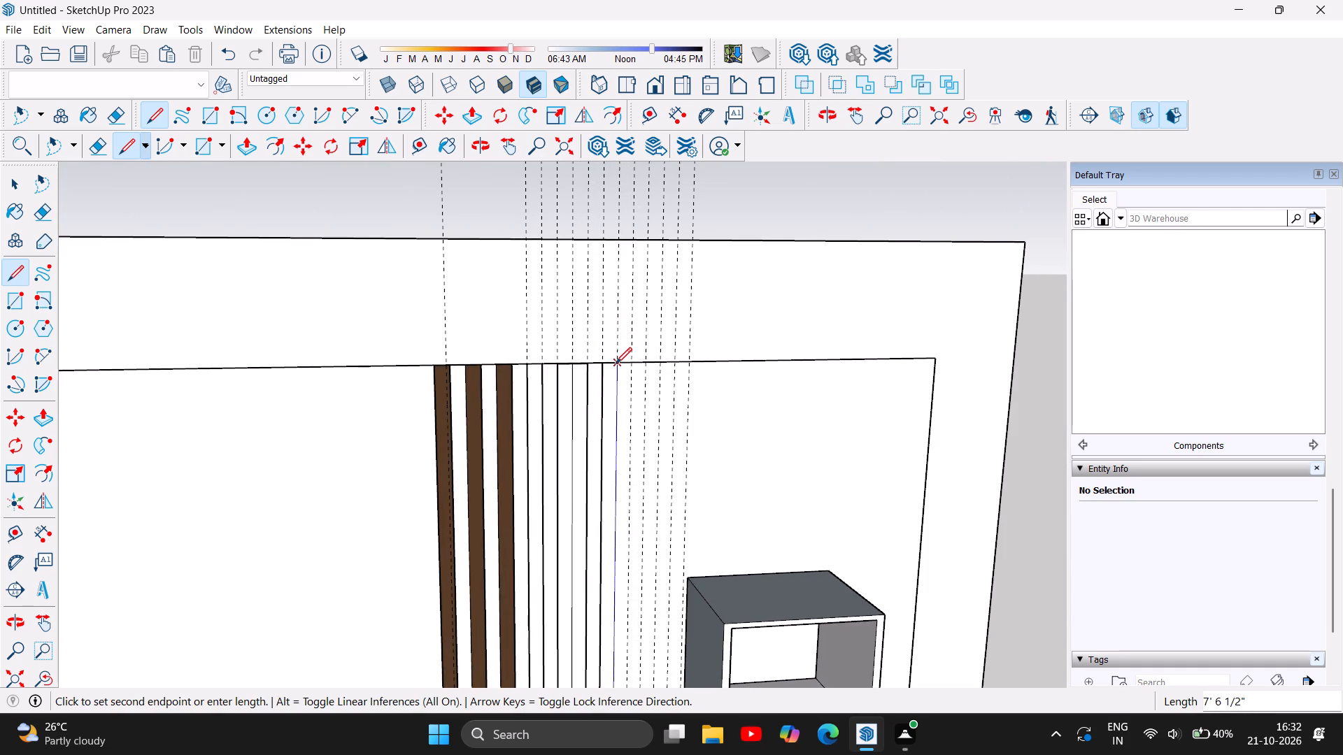
left_click(616, 364)
Continue with a 1 1/2" top edge to the eighth guide and a 7' 6 1/2" line down that guide.
left_click(634, 364)
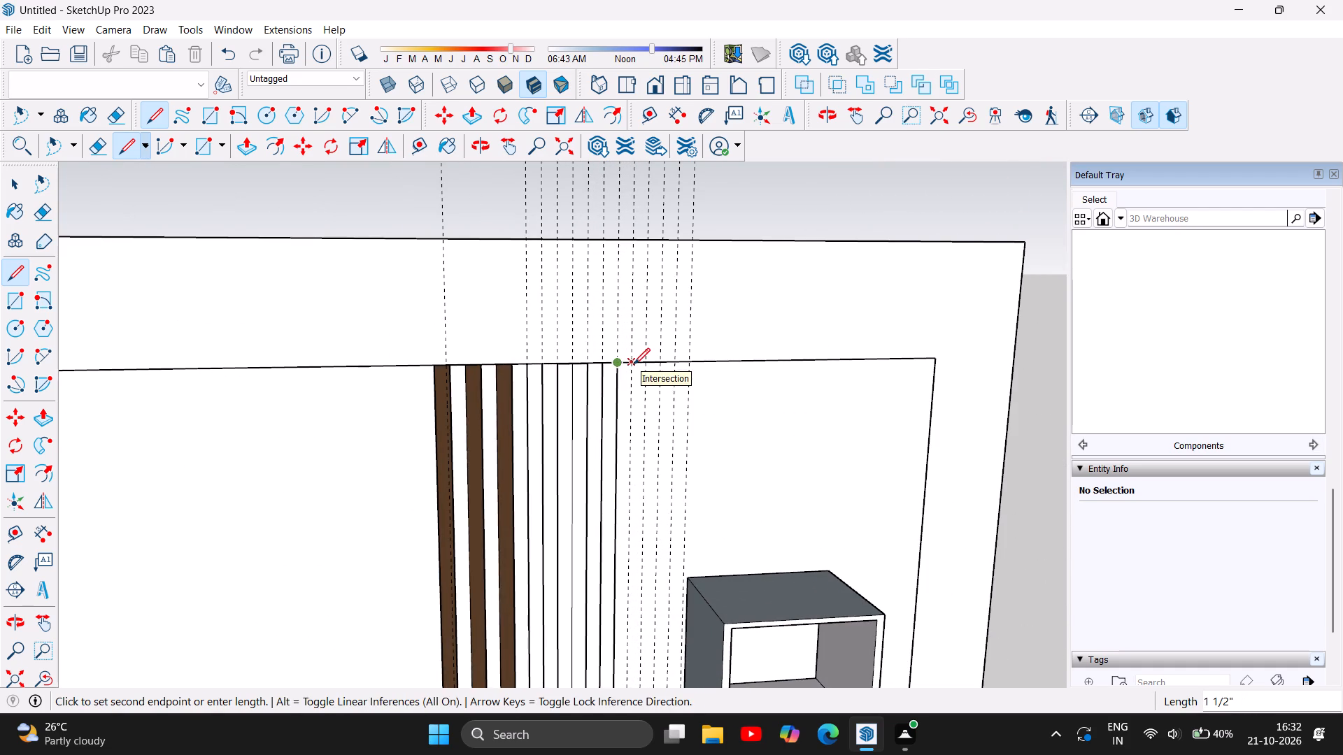
scroll(641, 368, "down", 10)
scroll(643, 473, "down", 6)
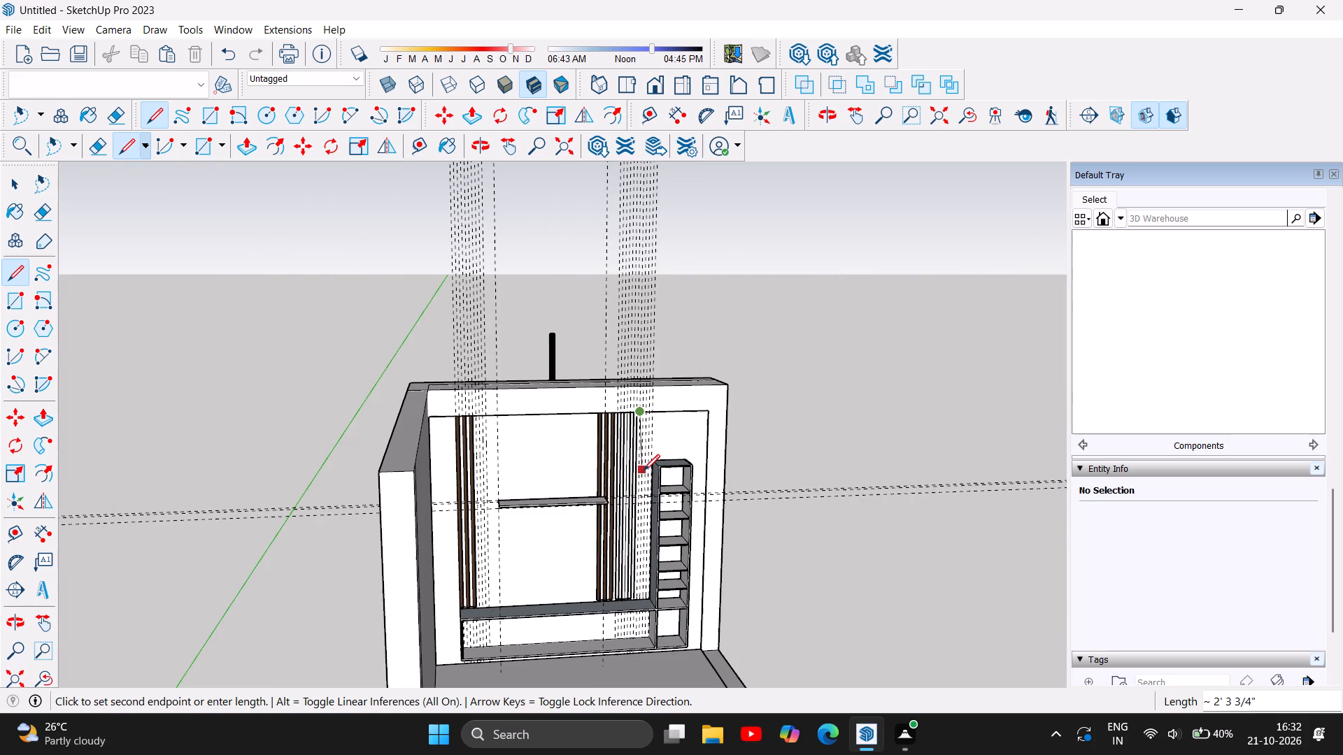
scroll(650, 635, "up", 5)
scroll(634, 580, "up", 7)
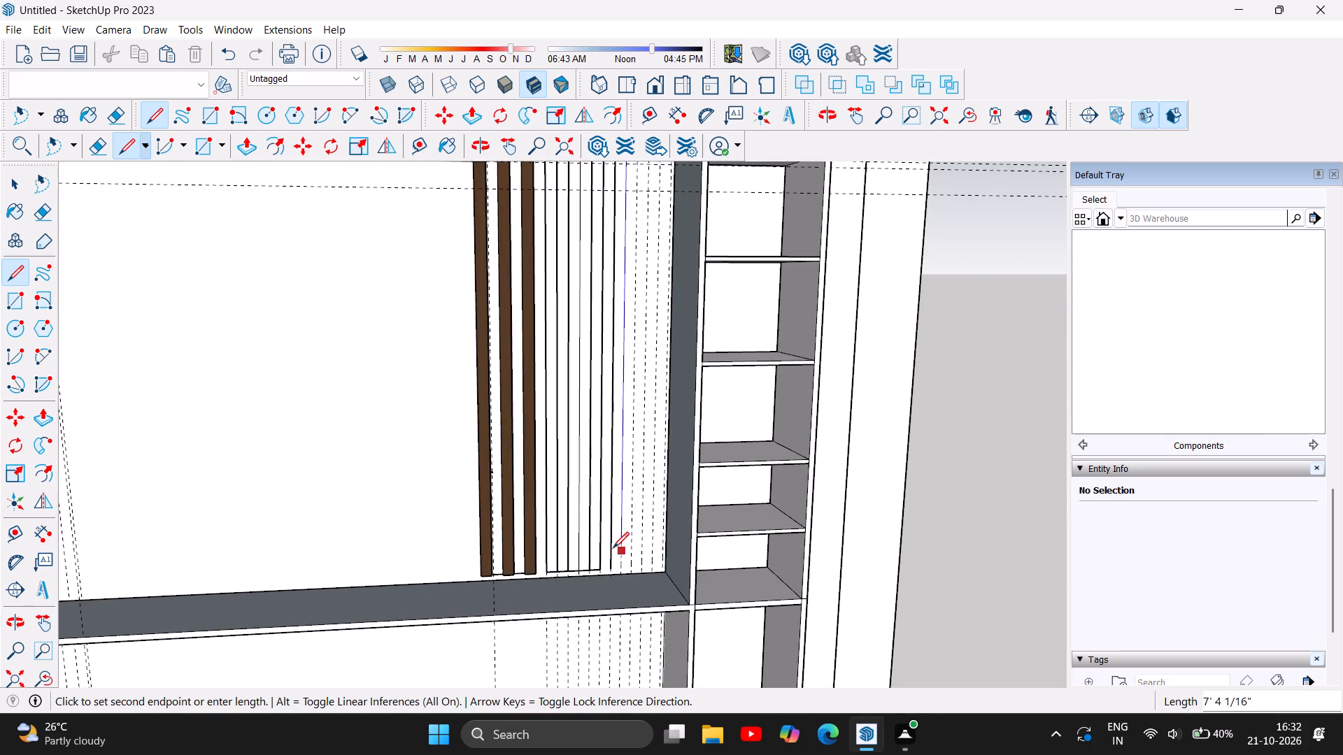
scroll(613, 548, "up", 12)
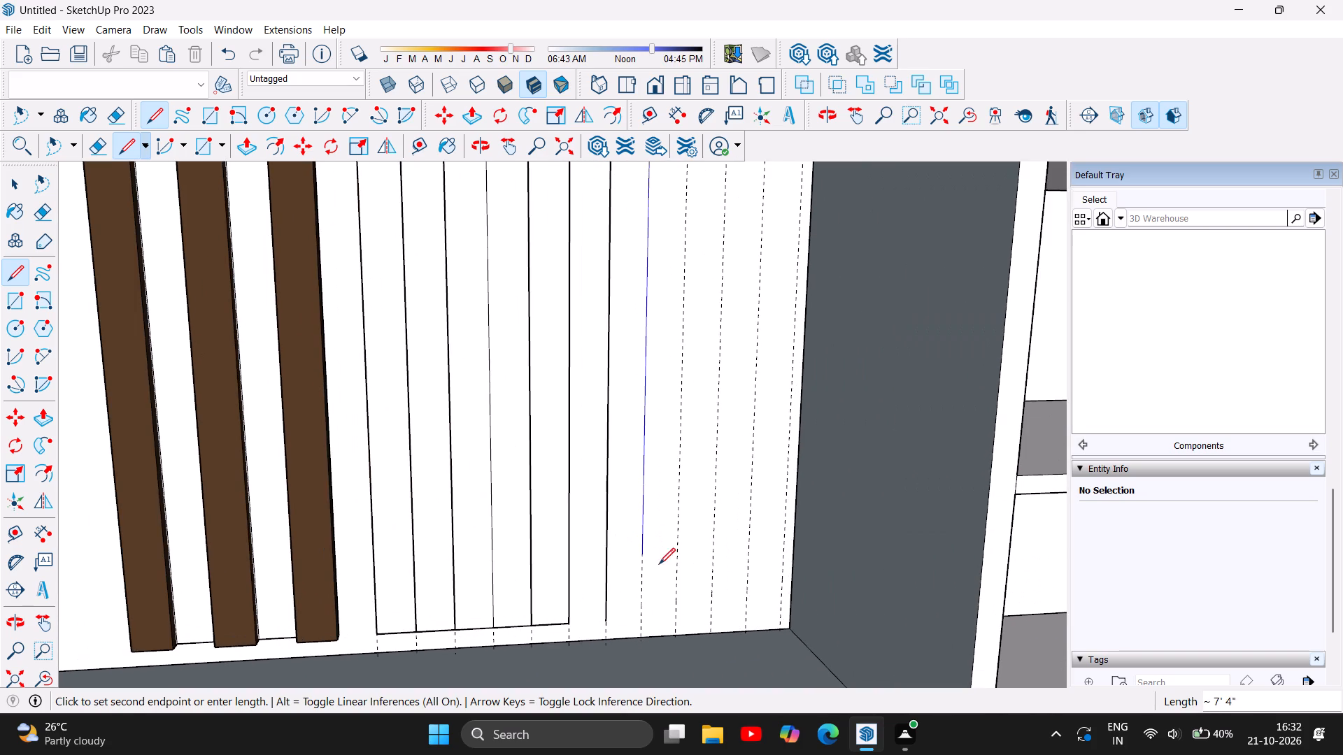
left_click(639, 620)
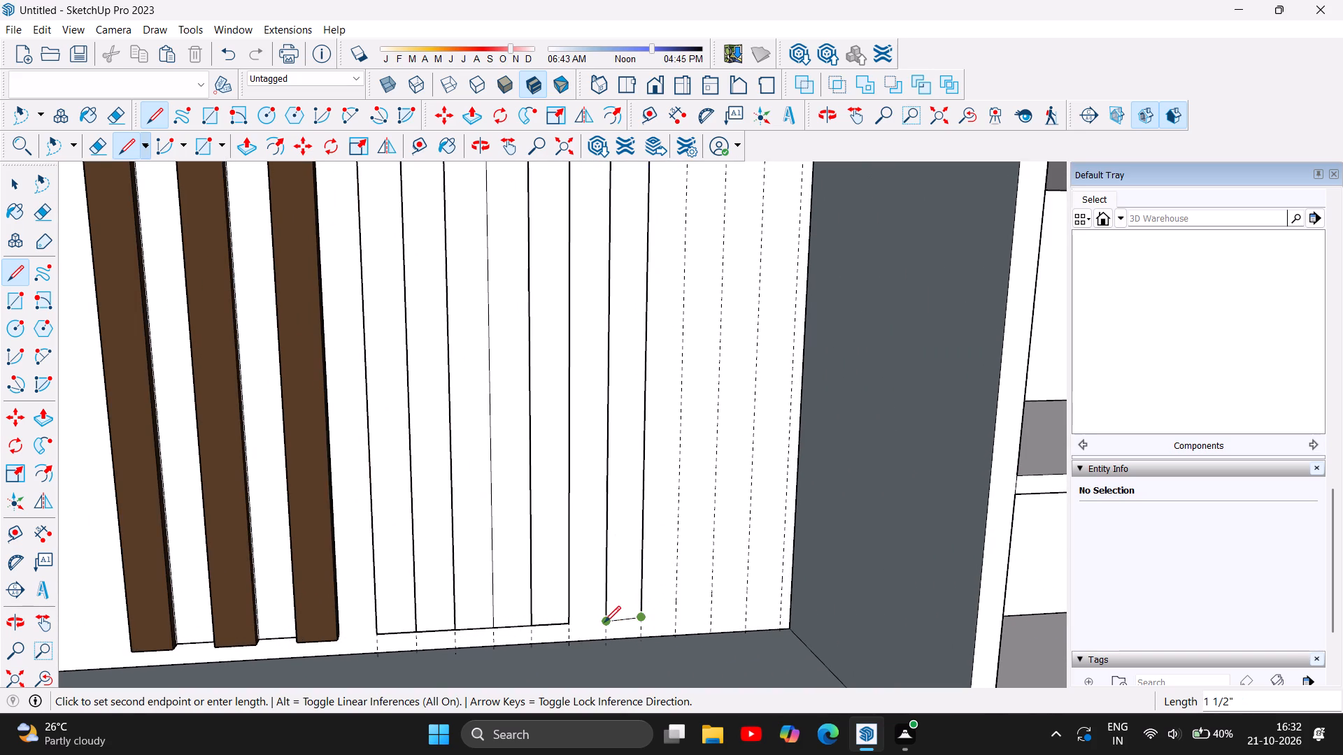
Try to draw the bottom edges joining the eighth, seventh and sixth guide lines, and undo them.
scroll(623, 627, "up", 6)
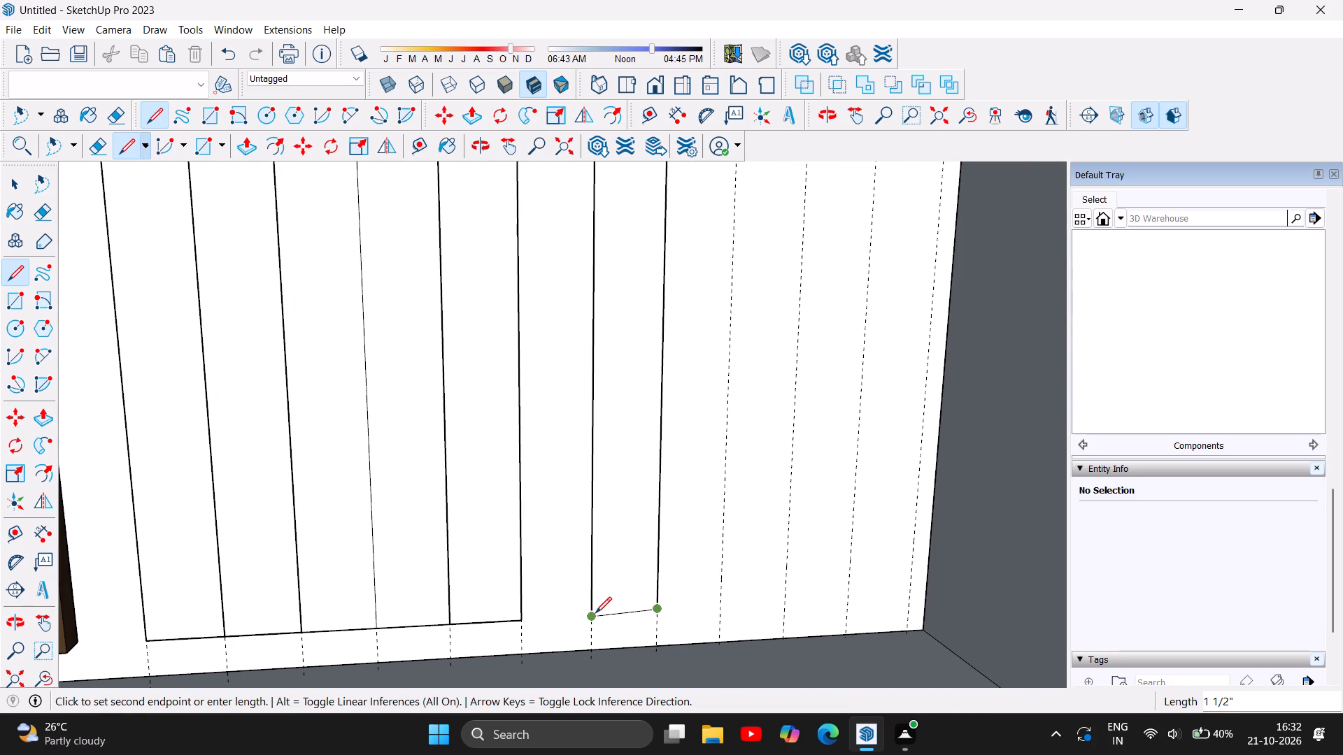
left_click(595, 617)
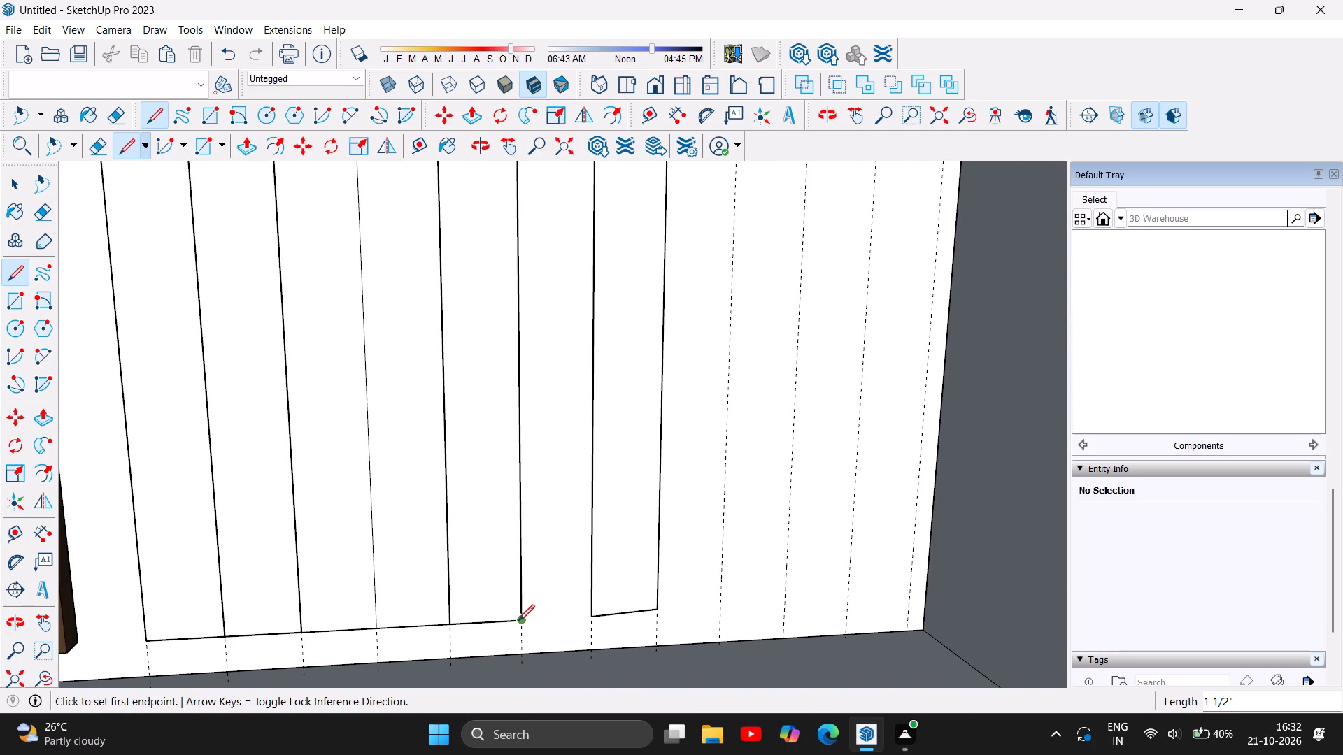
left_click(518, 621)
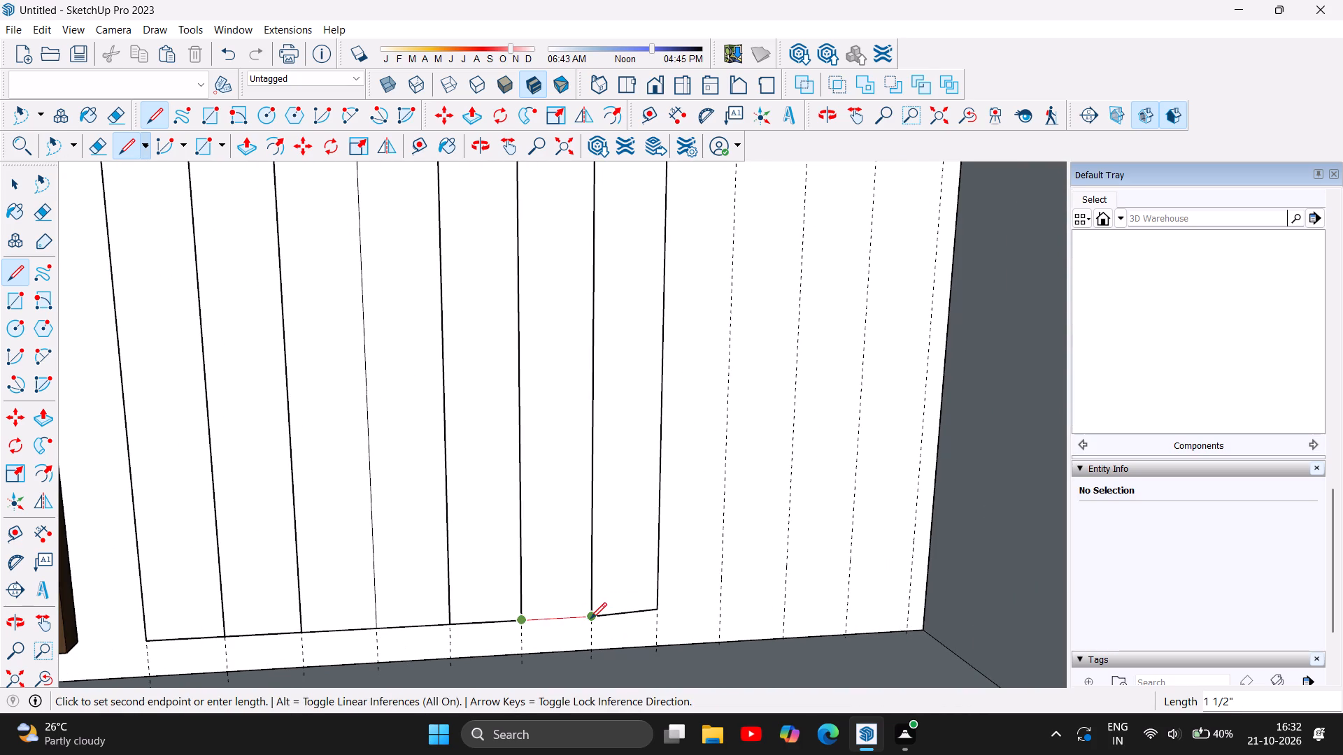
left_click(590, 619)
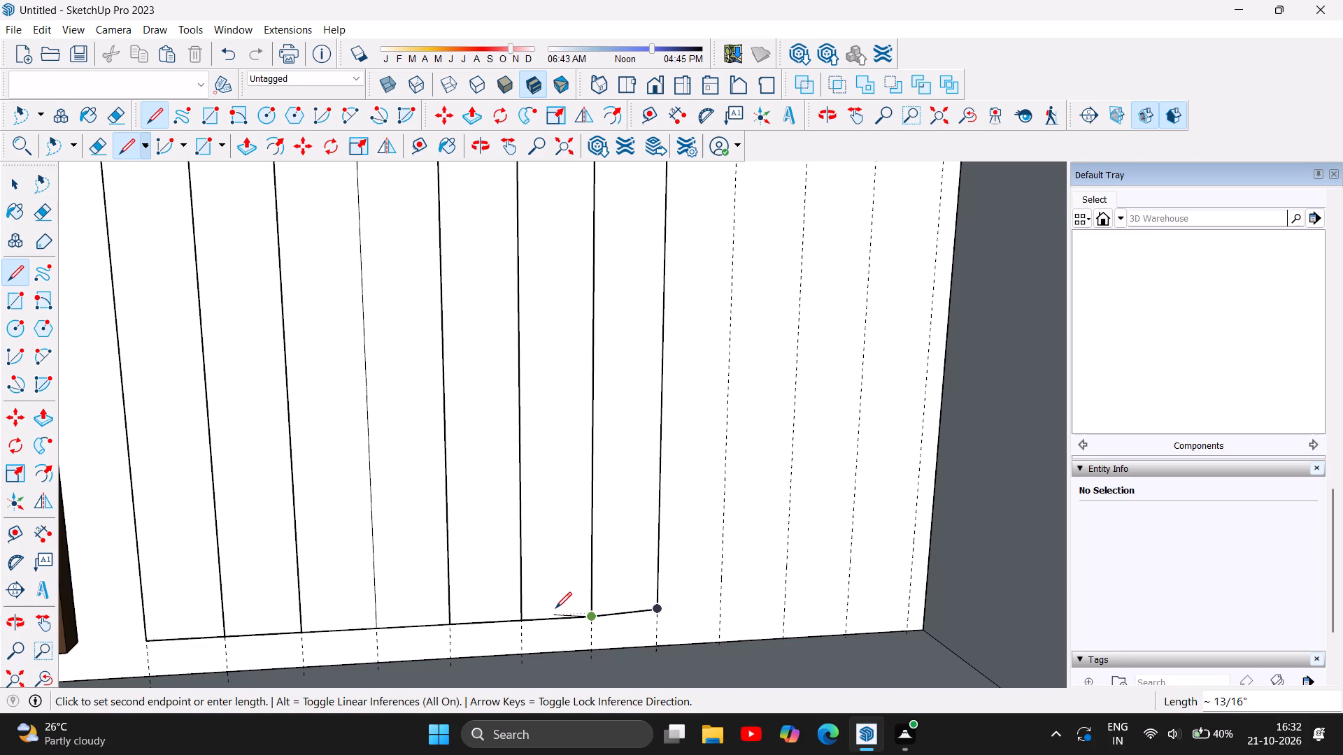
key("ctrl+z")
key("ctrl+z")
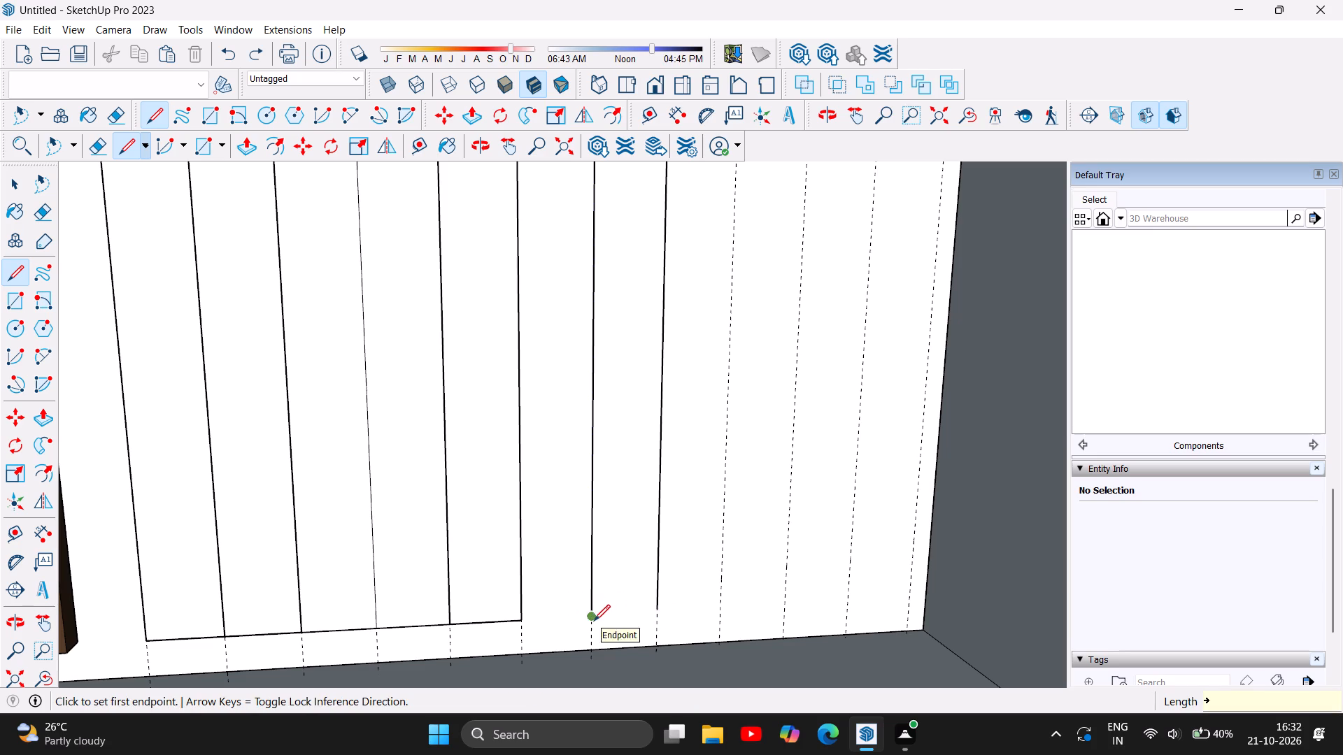
Draw a 1 1/2" bottom edge from the sixth guide line's lower end to the seventh's.
left_click(521, 621)
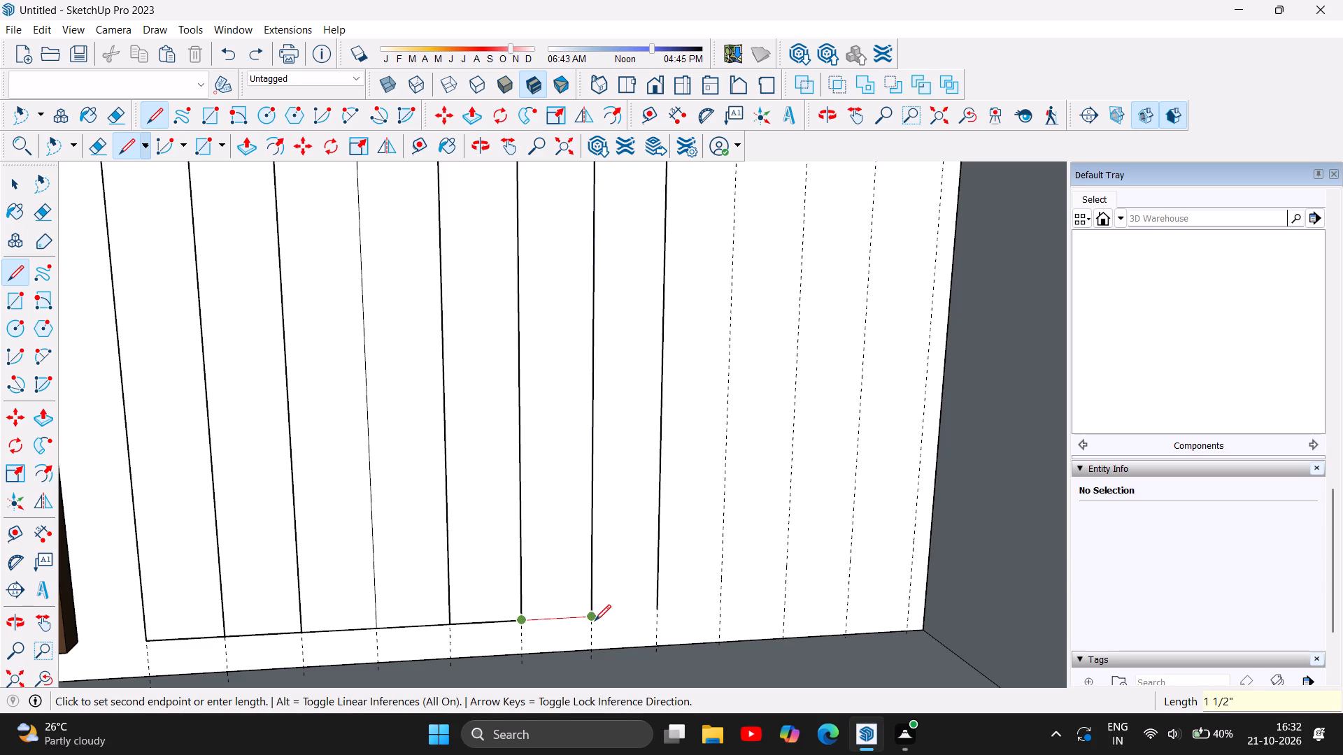
left_click(592, 621)
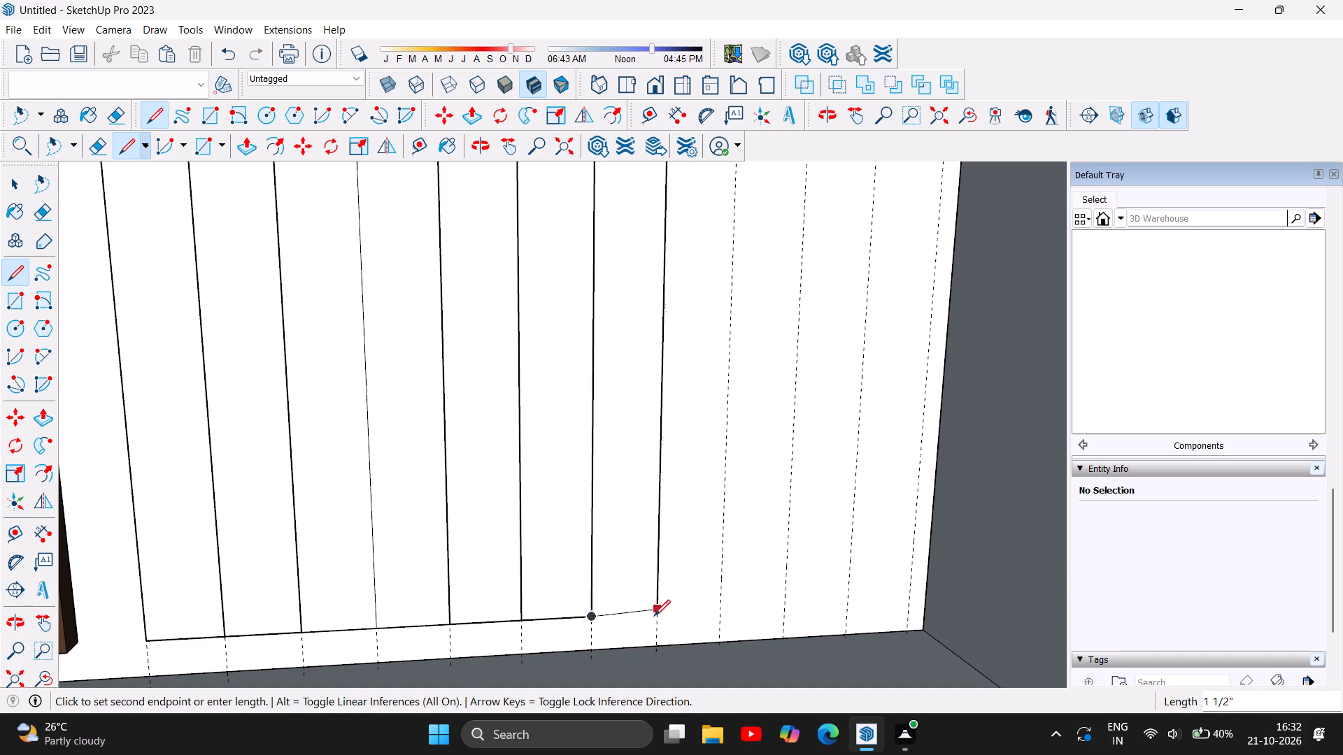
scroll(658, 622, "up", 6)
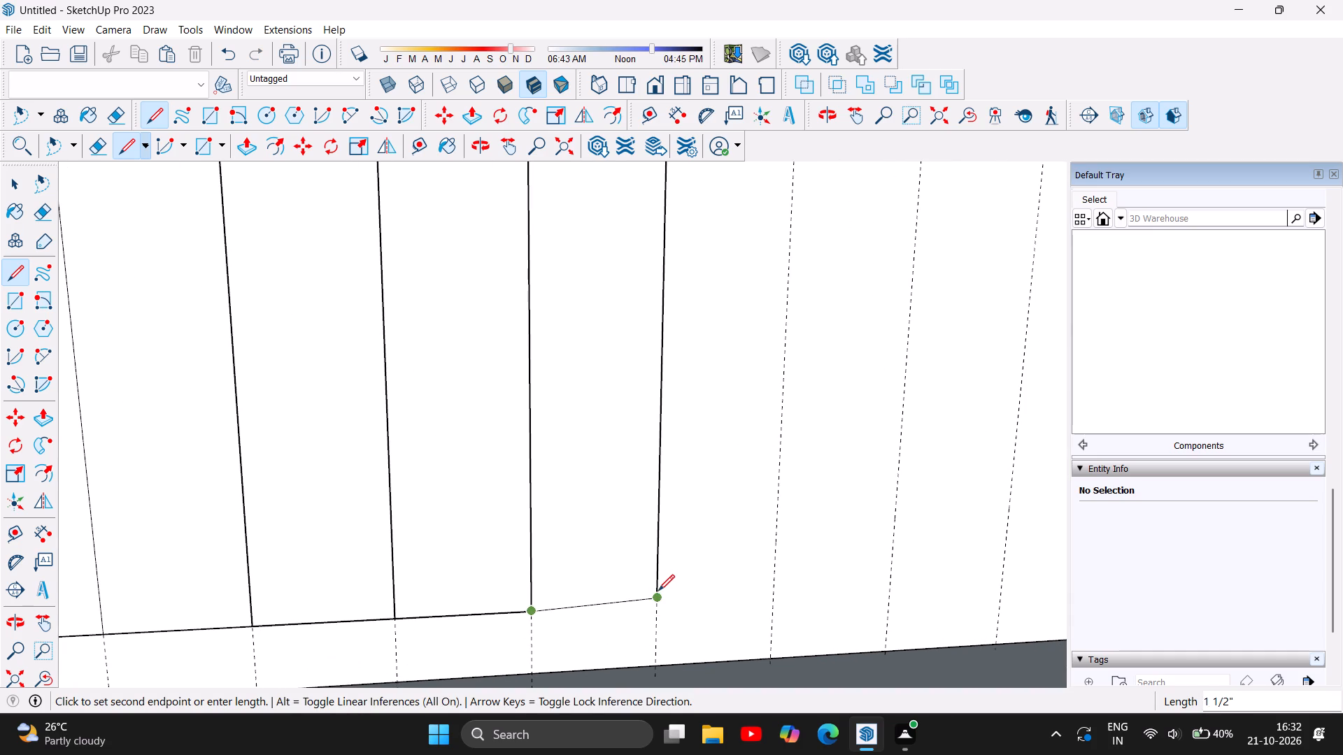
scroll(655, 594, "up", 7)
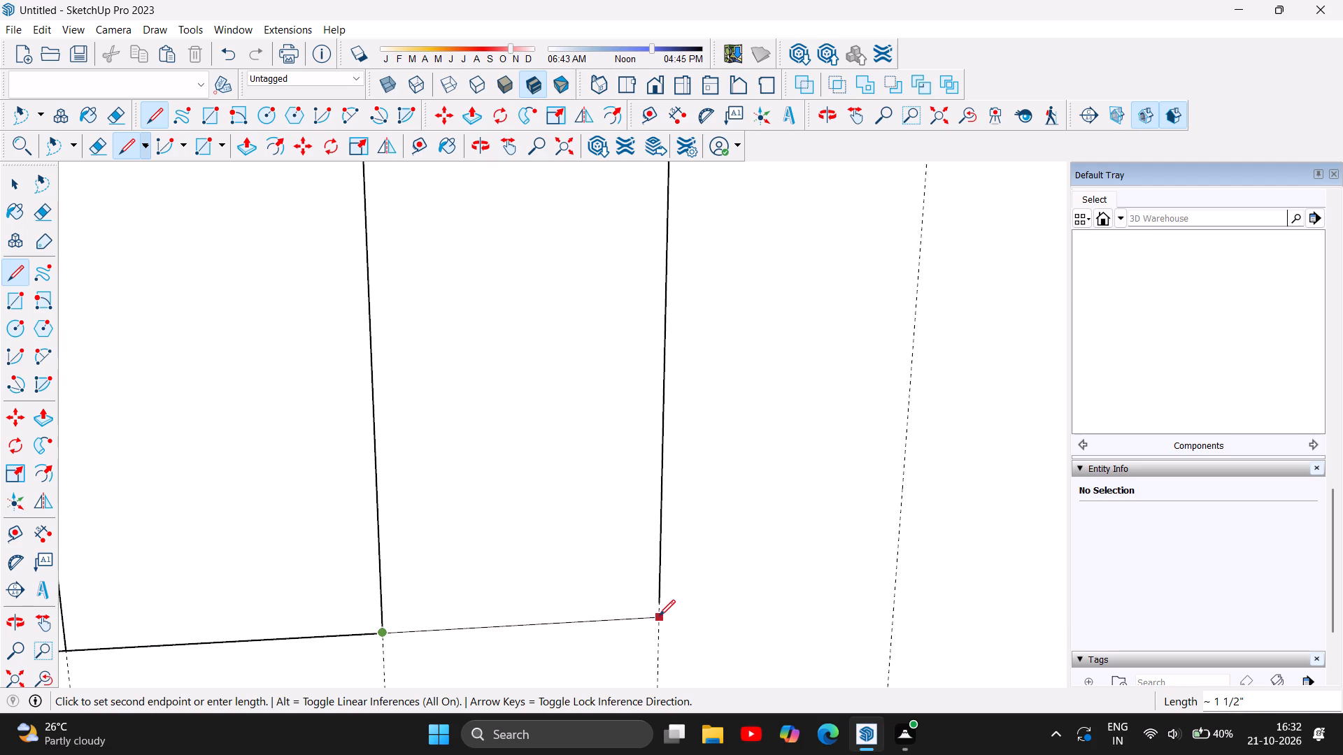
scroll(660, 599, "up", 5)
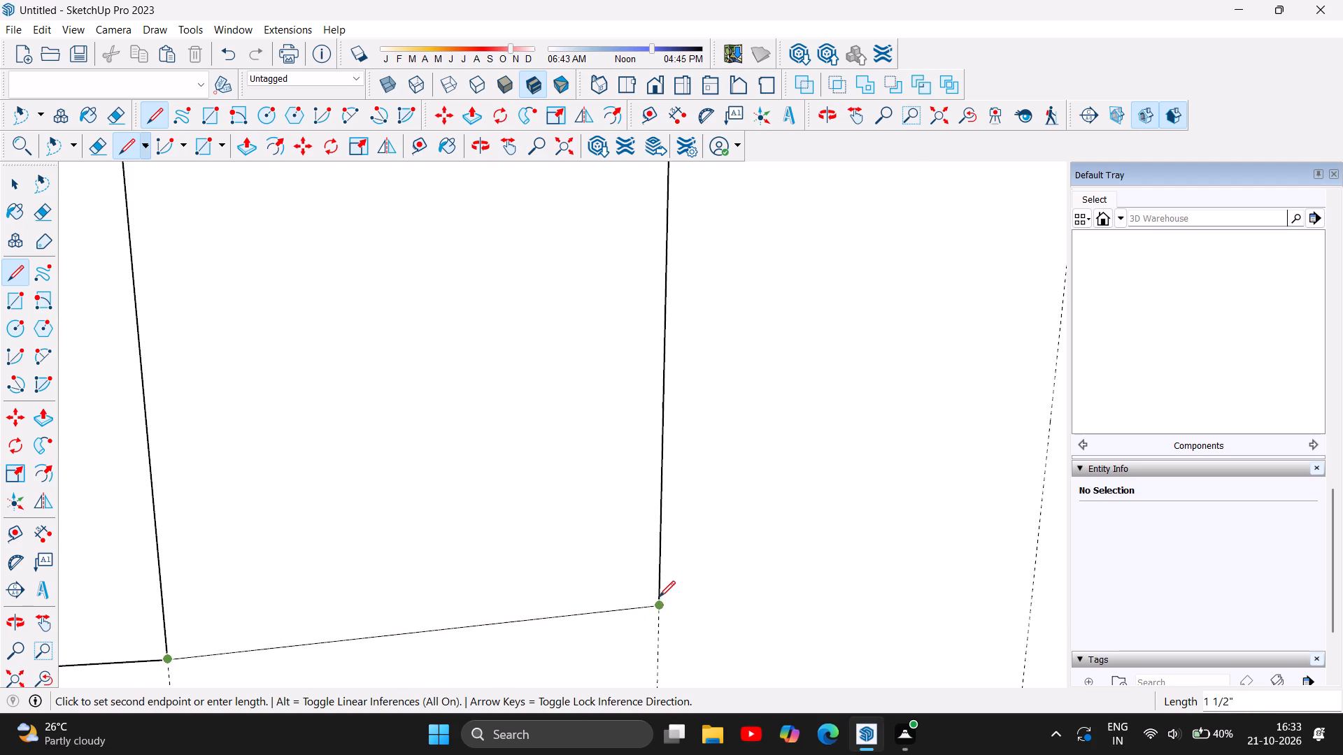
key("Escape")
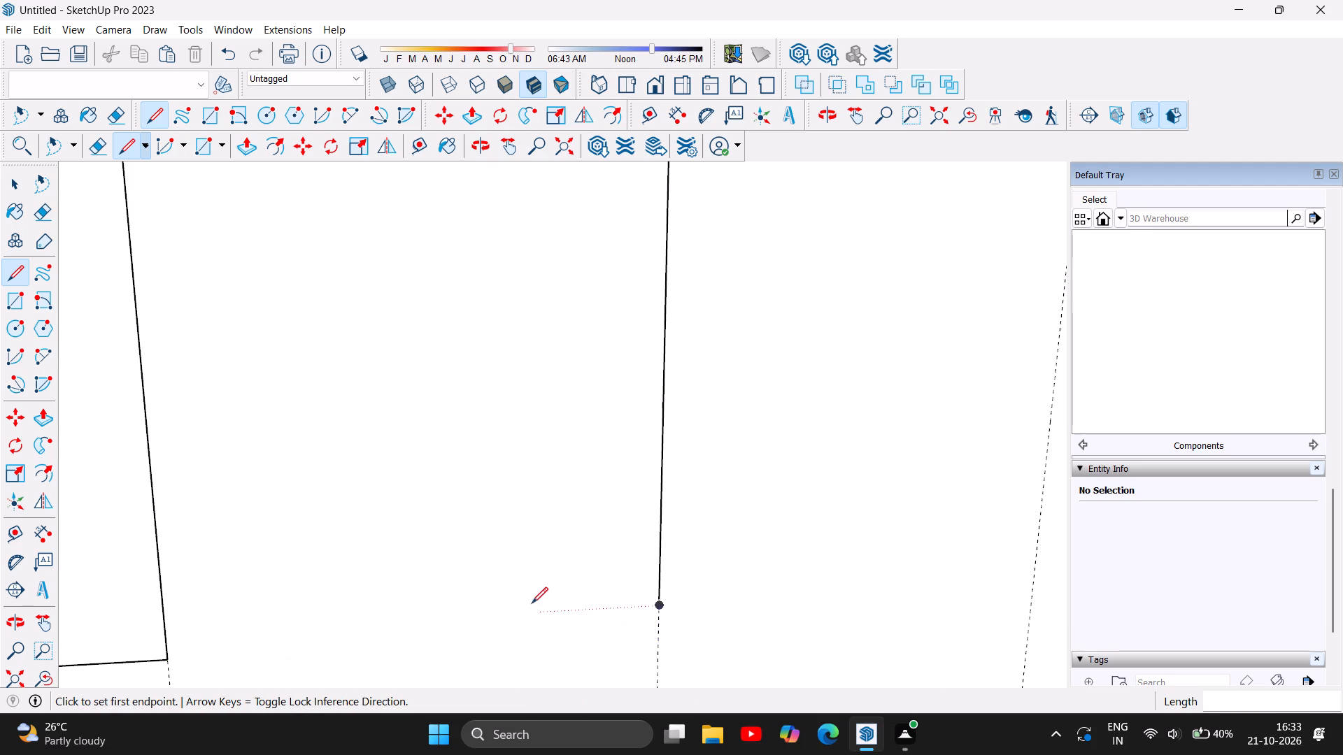
Draw a line down the ninth guide from the wall panel's top edge to strip-bottom level, about 7' 6 11/16" long.
scroll(527, 587, "down", 13)
scroll(586, 611, "down", 7)
scroll(511, 605, "down", 5)
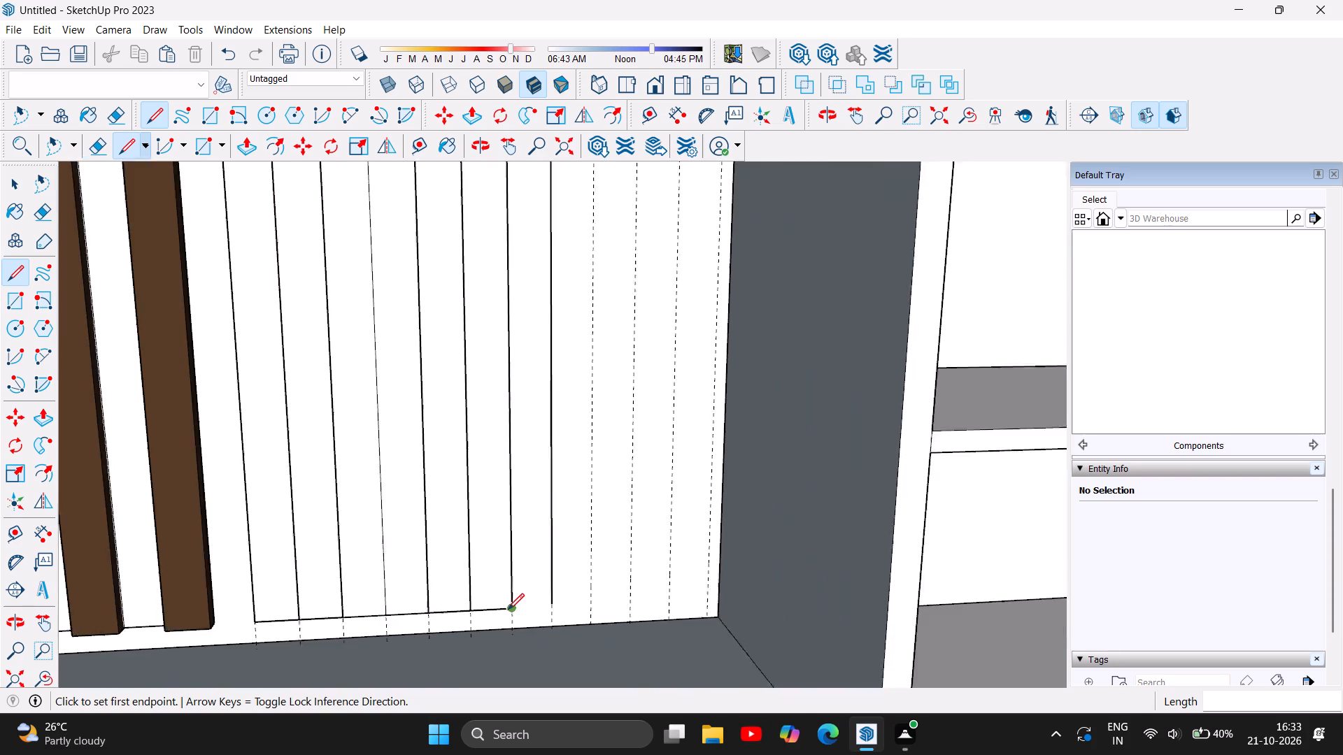
scroll(508, 610, "down", 10)
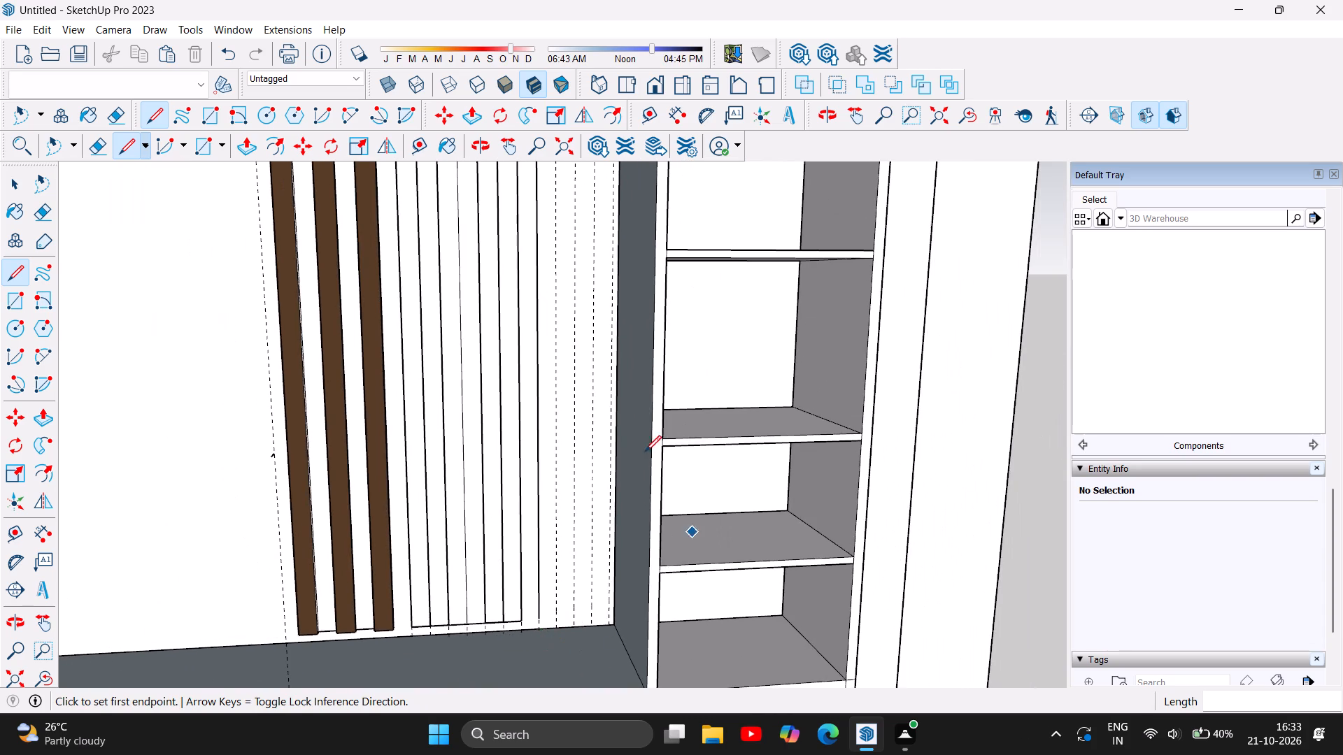
scroll(525, 508, "down", 14)
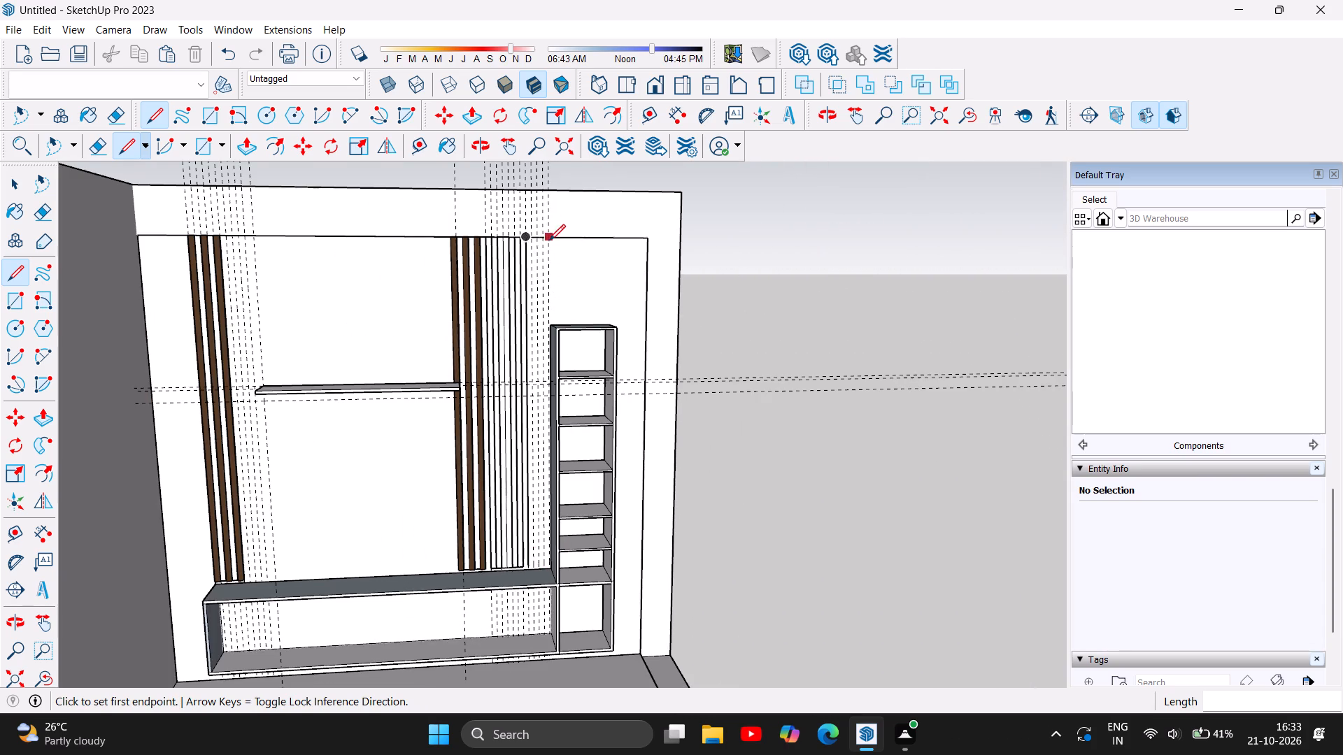
scroll(549, 240, "up", 18)
left_click(520, 237)
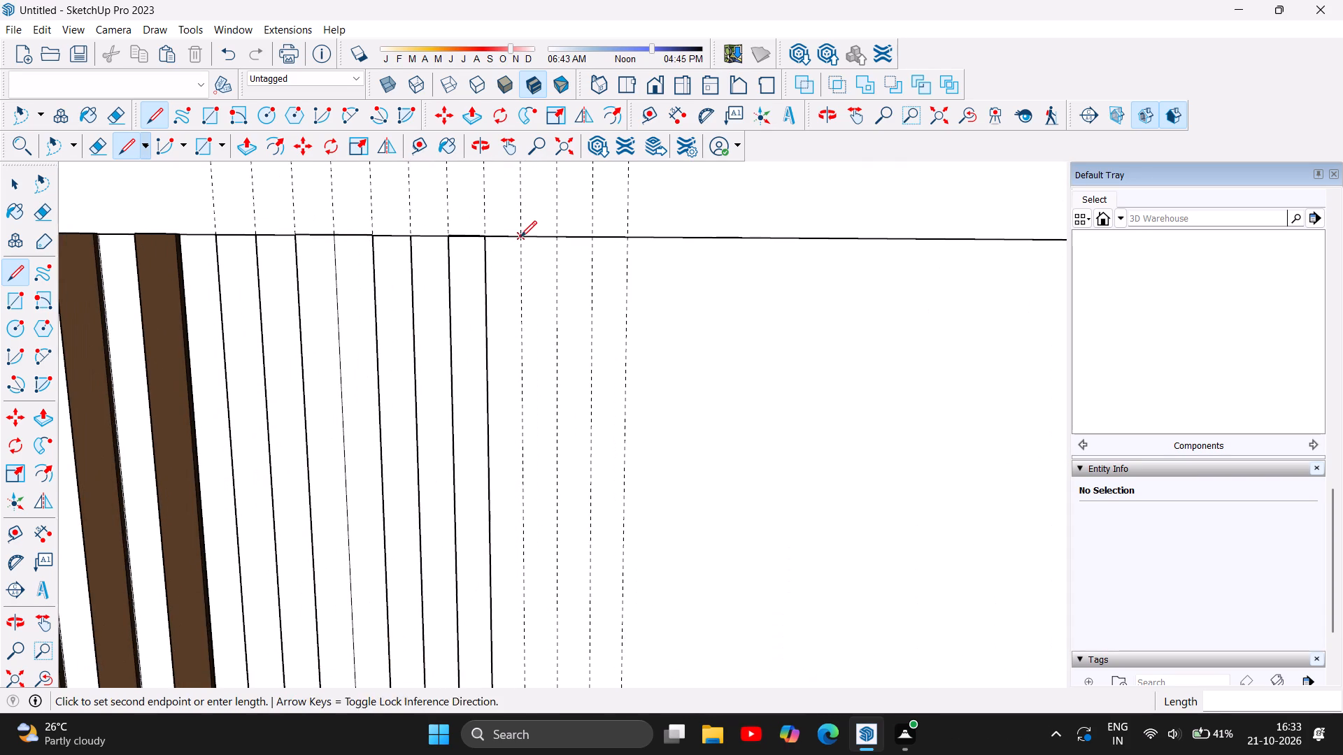
scroll(522, 295, "down", 7)
scroll(522, 289, "down", 17)
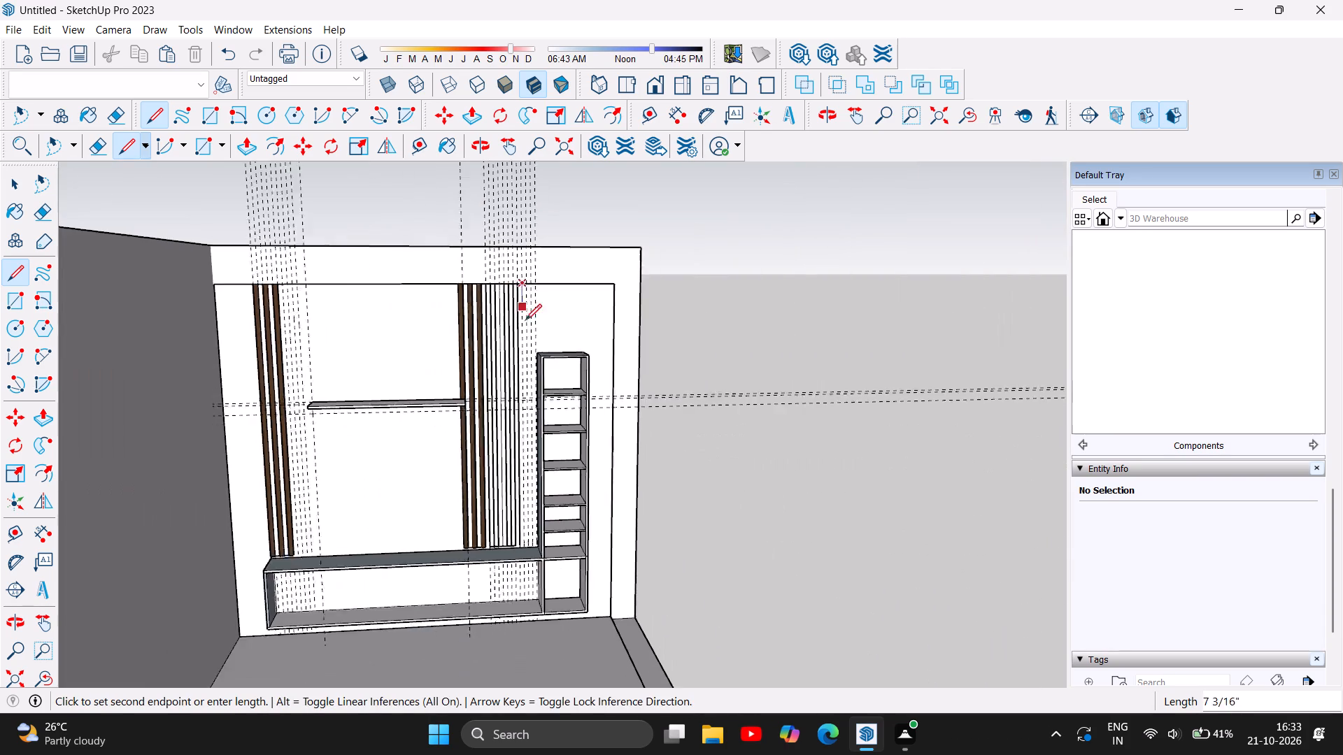
scroll(525, 320, "down", 4)
scroll(530, 448, "up", 10)
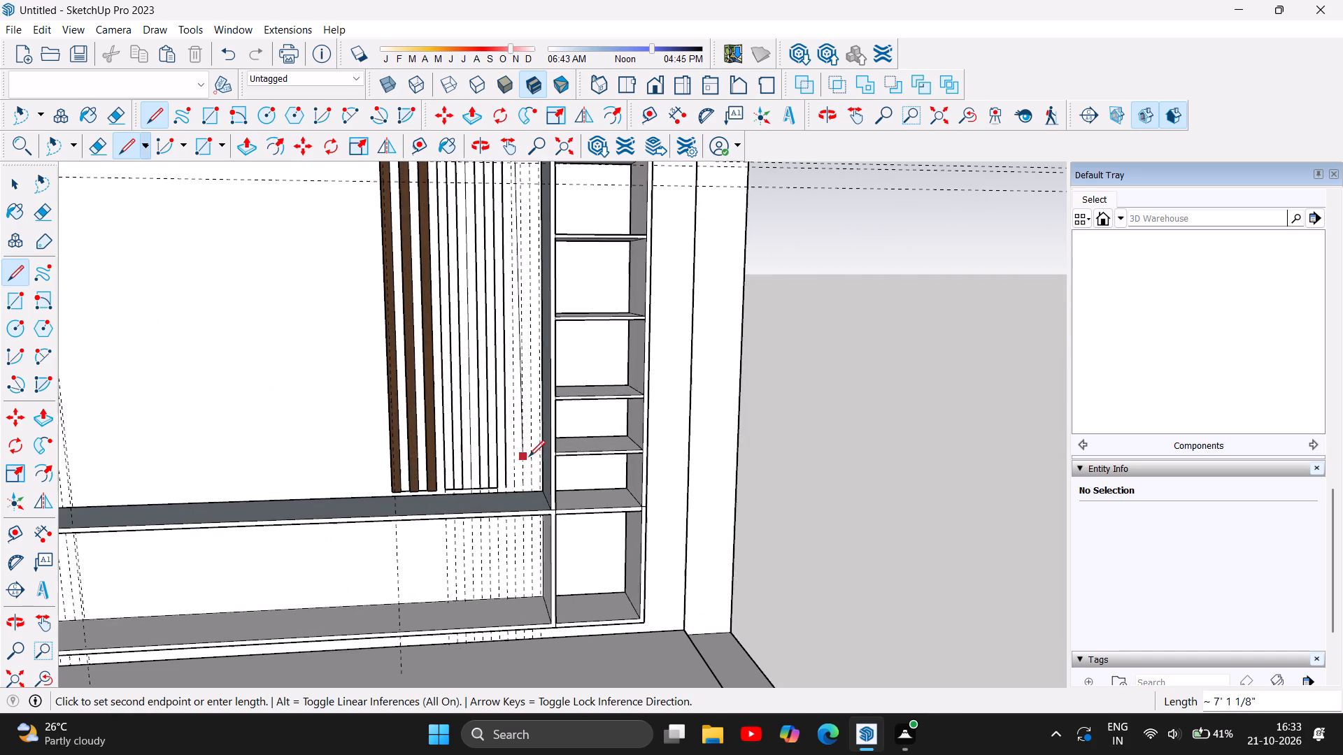
scroll(529, 456, "up", 13)
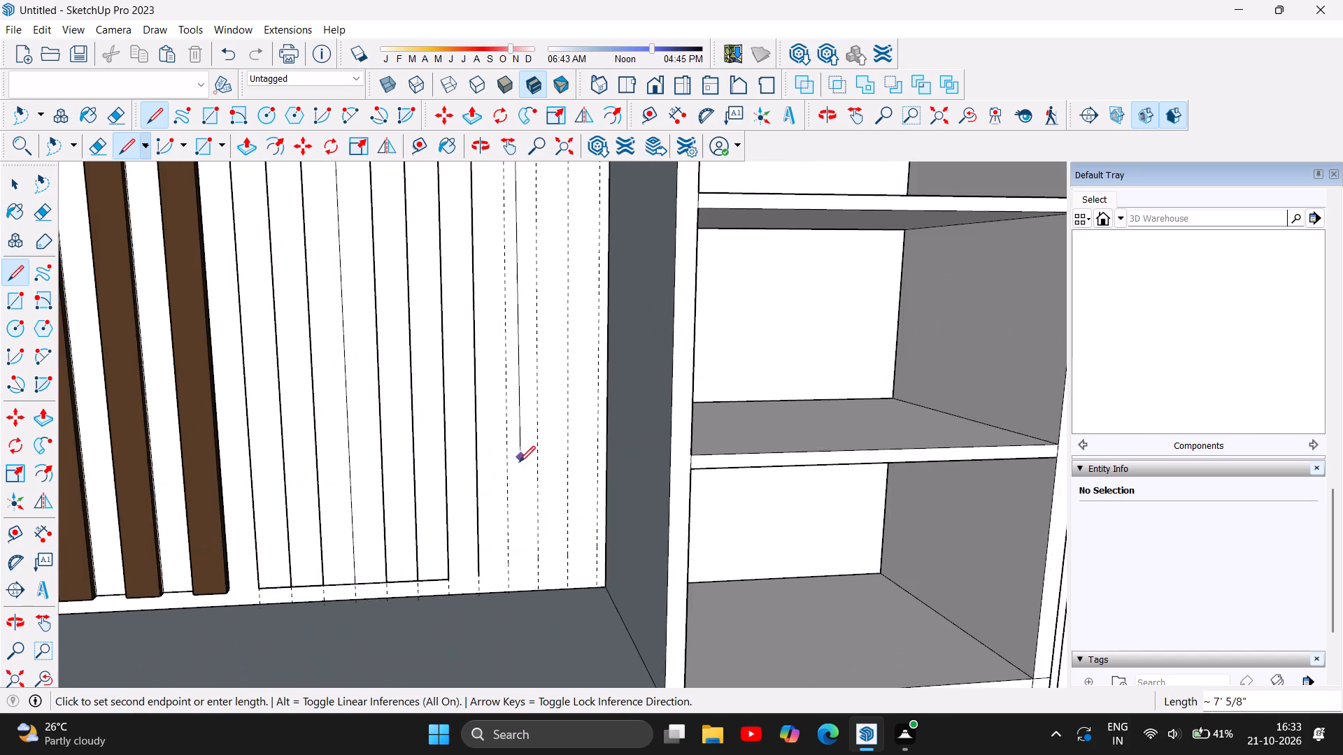
scroll(519, 462, "up", 6)
scroll(497, 450, "down", 6)
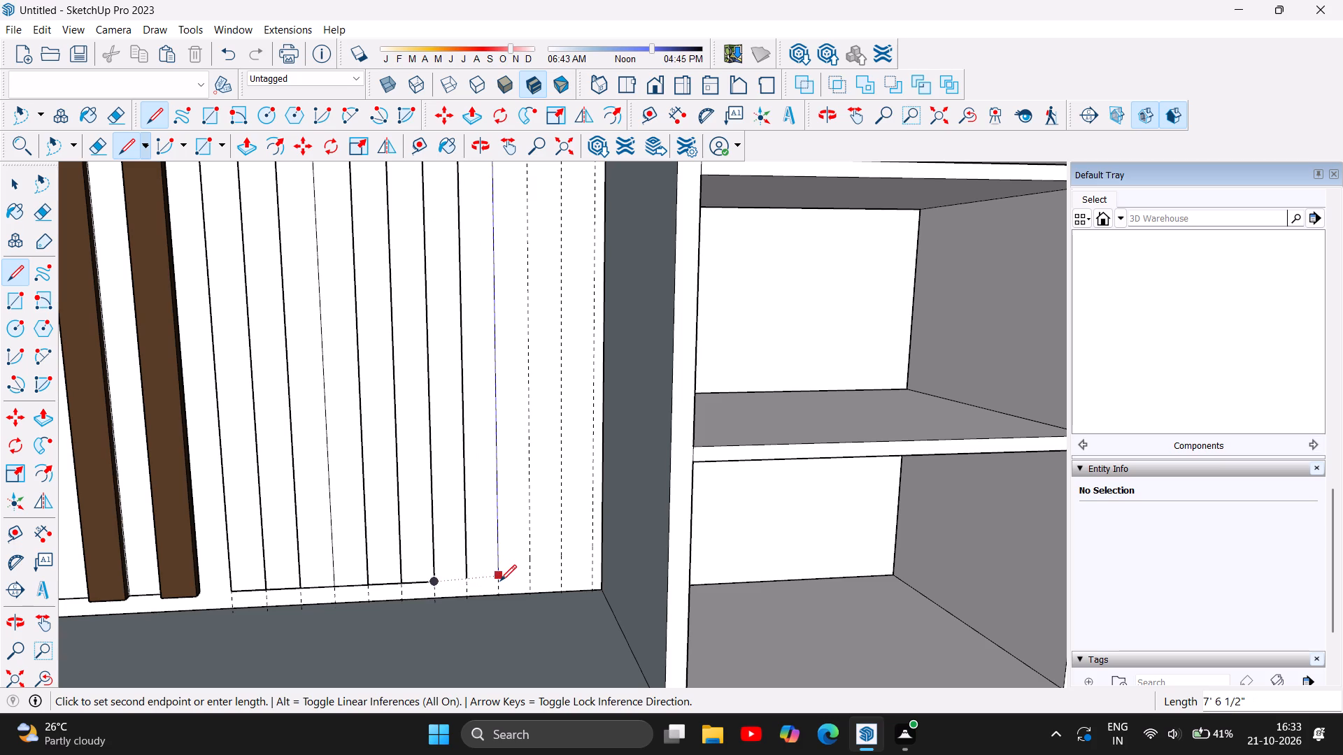
scroll(498, 575, "up", 6)
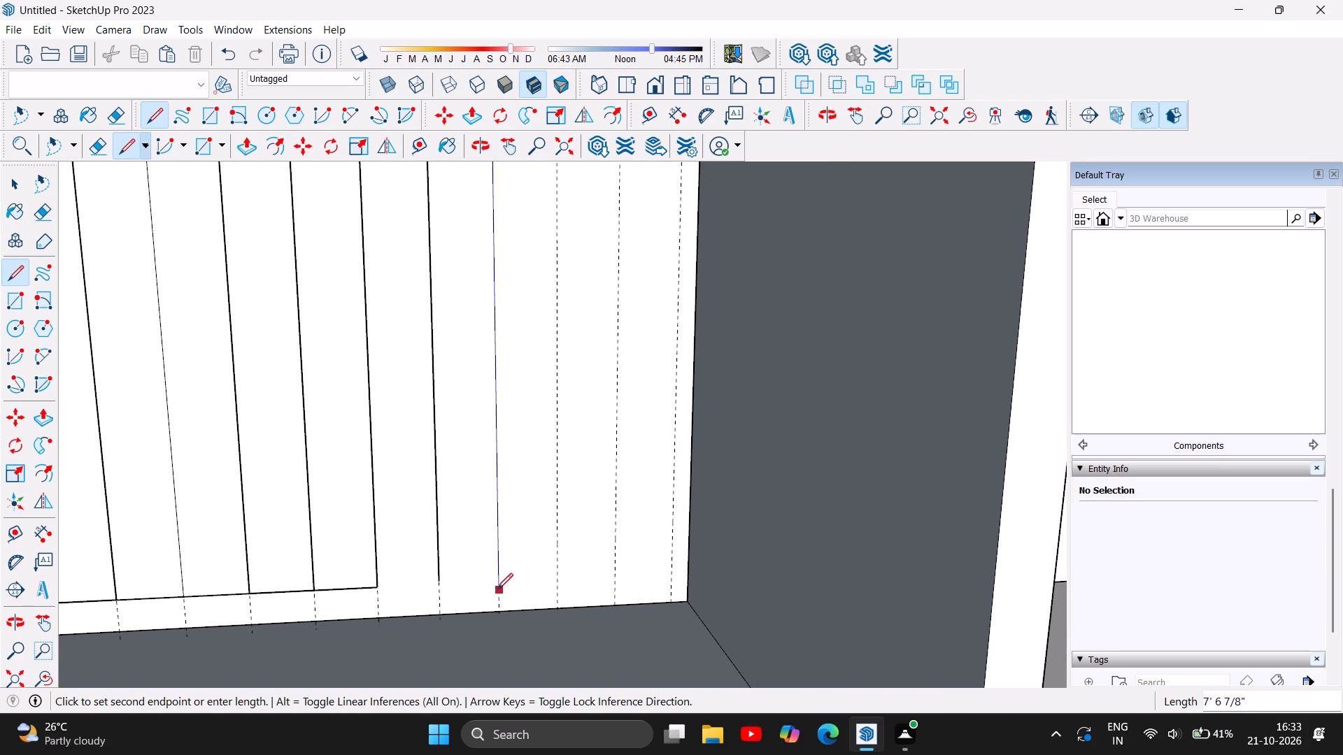
scroll(496, 580, "up", 5)
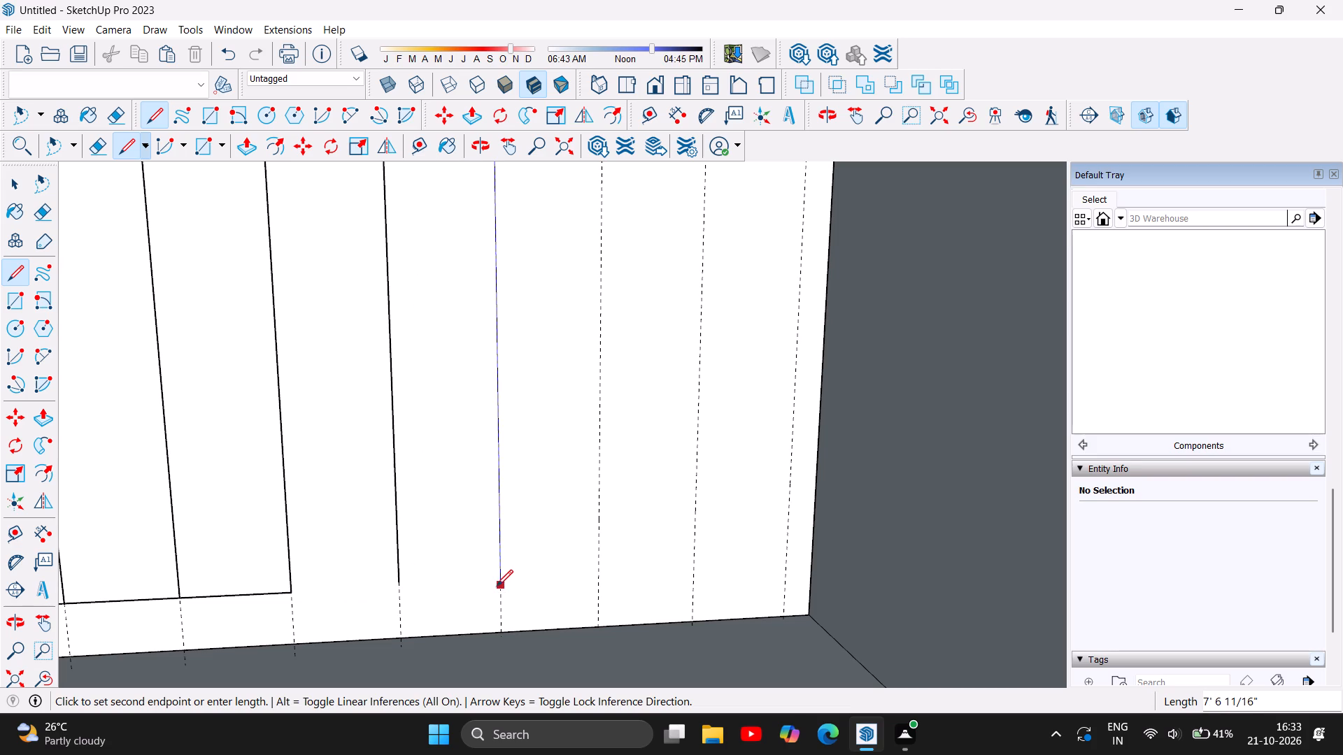
left_click(500, 586)
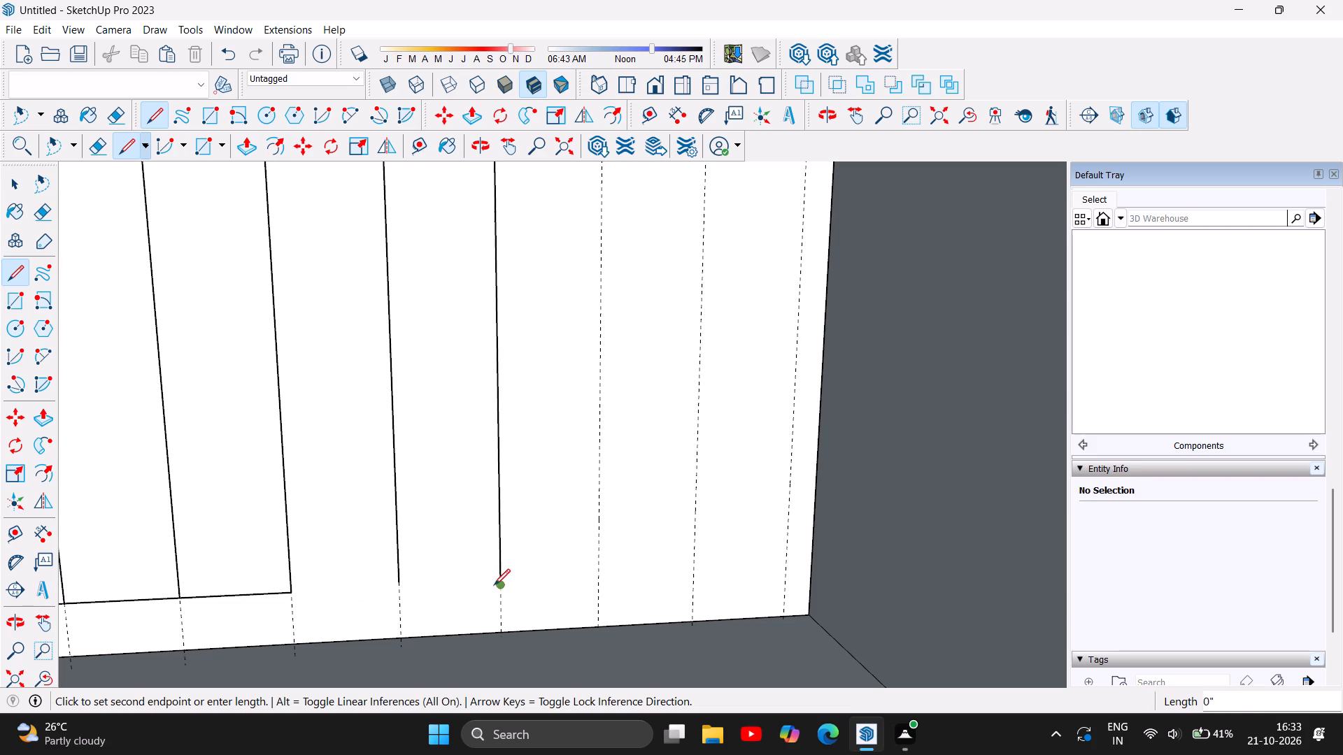
Draw a bottom edge about 3" long from the ninth guide line to the seventh's, and extend the eighth guide line down to it.
left_click(295, 594)
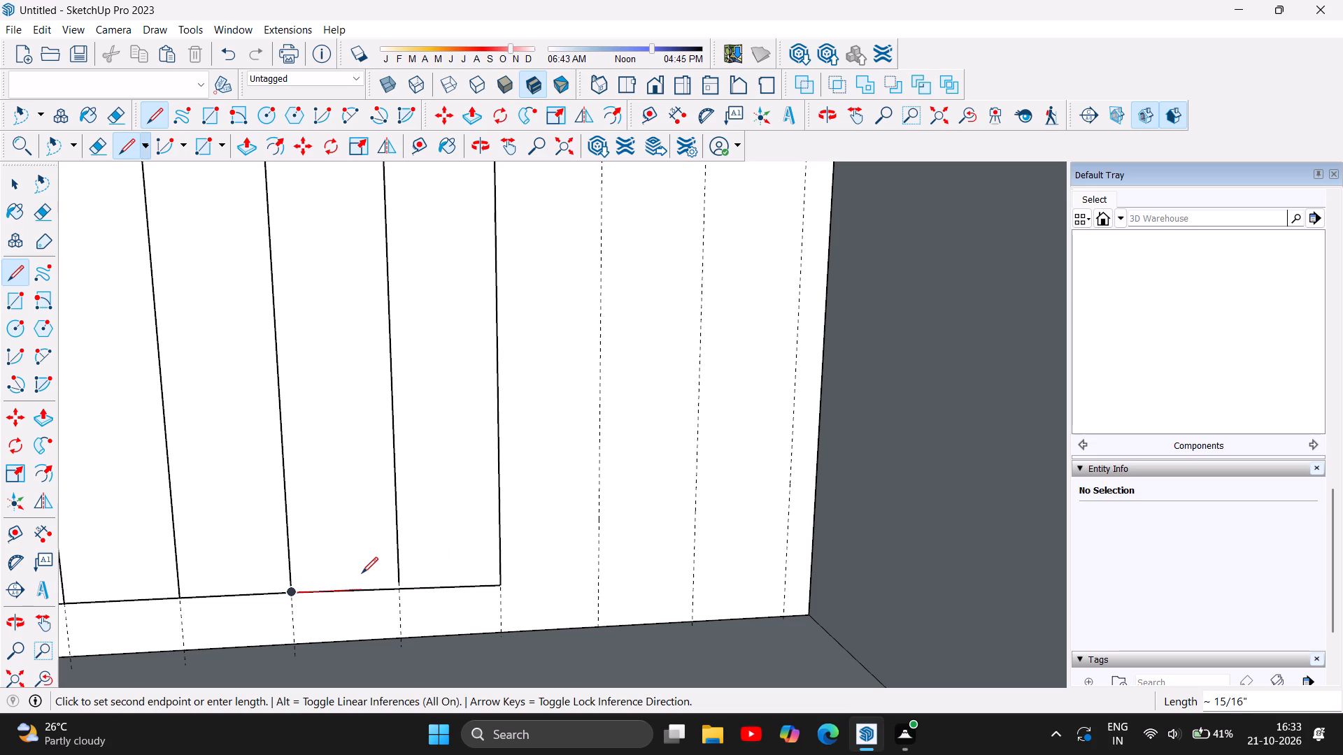
key("Escape")
left_click(400, 585)
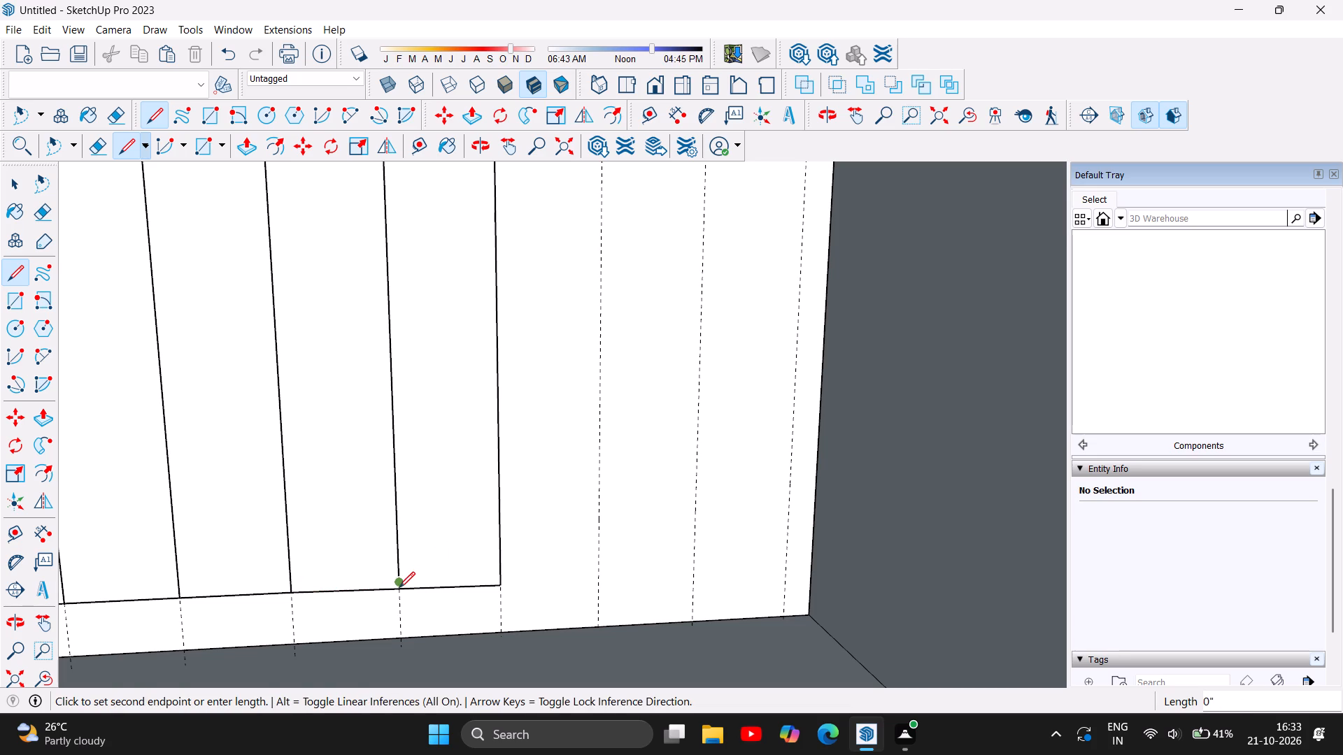
scroll(397, 592, "up", 13)
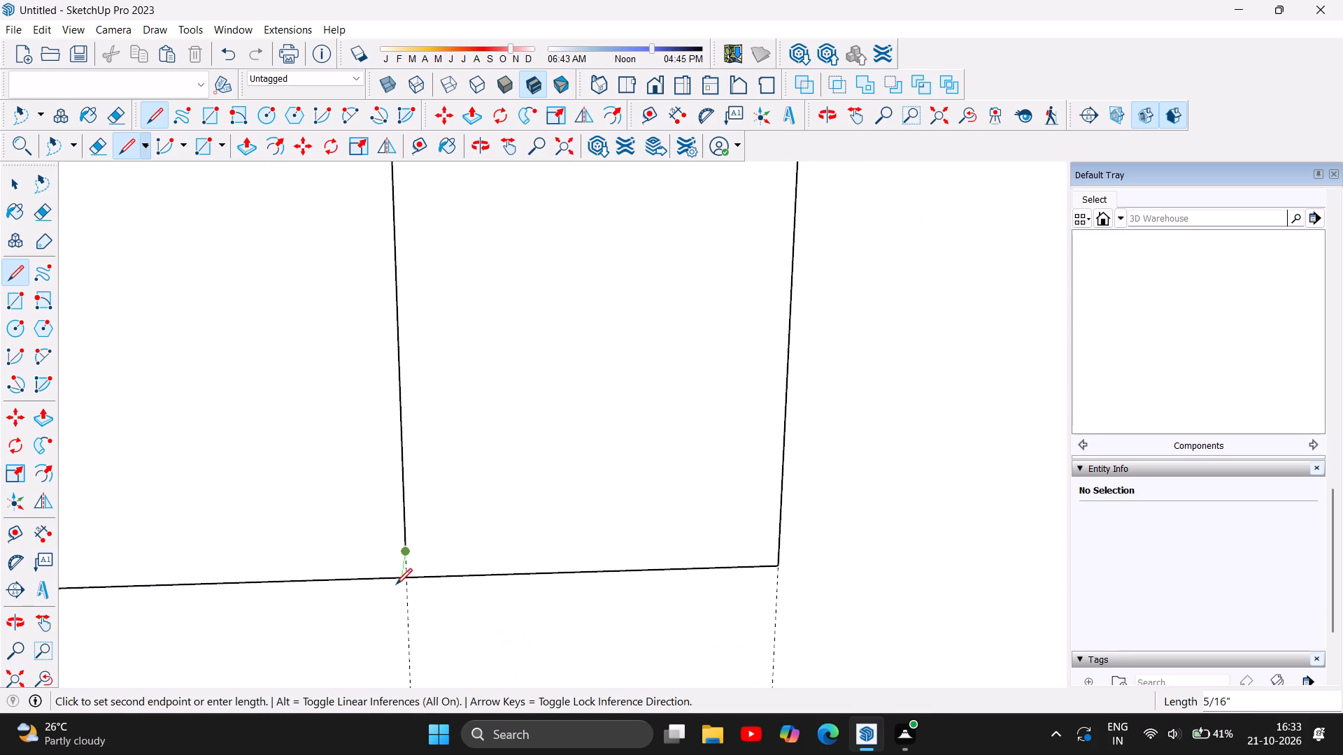
left_click(404, 581)
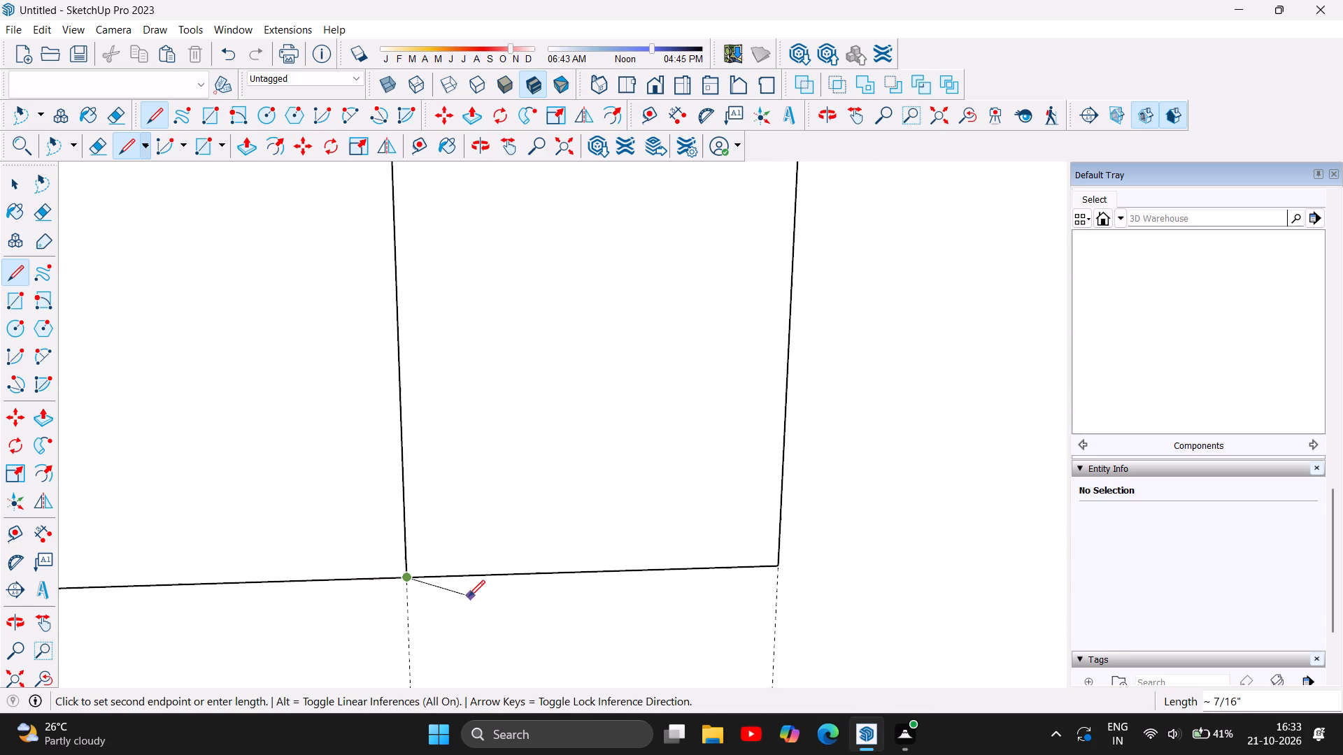
key("Escape")
Draw a 4 1/2" bottom edge from the ninth guide line's lower end to the twelfth guide beside the shelving unit.
scroll(450, 614, "down", 13)
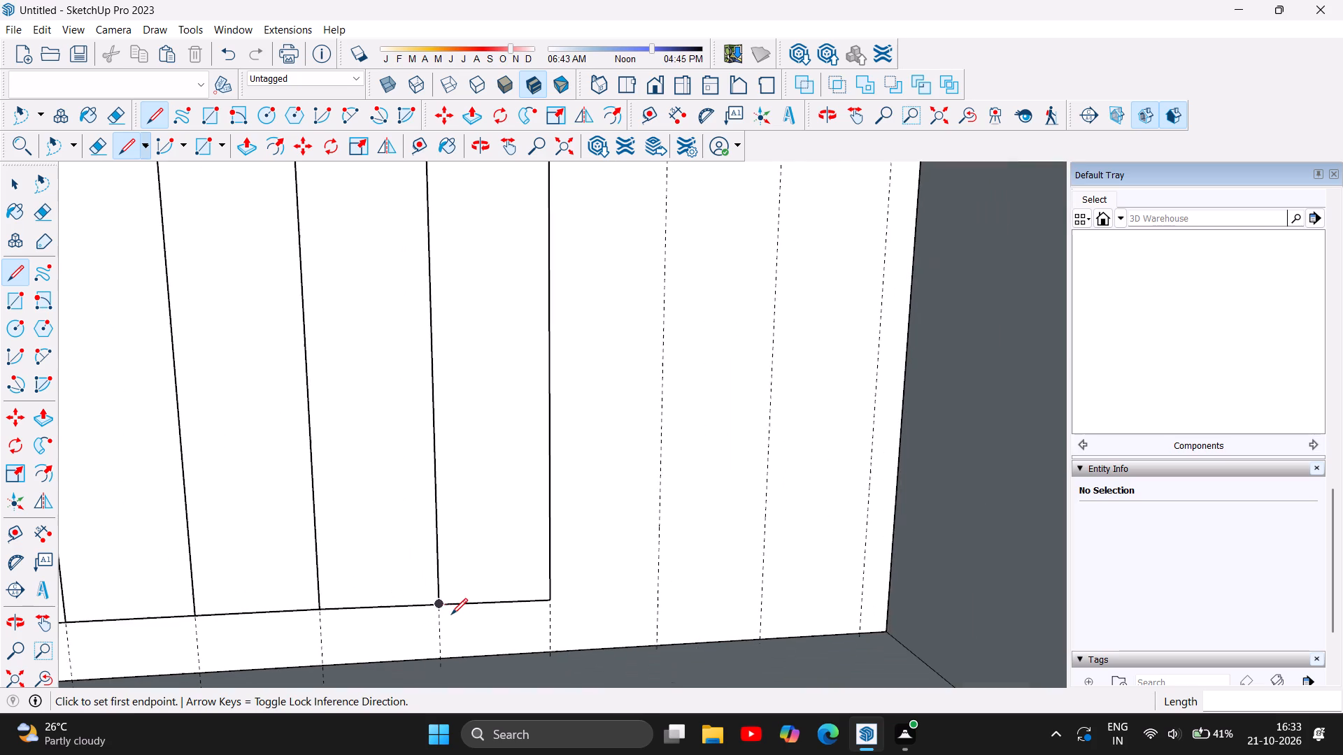
scroll(451, 614, "down", 4)
left_click(516, 603)
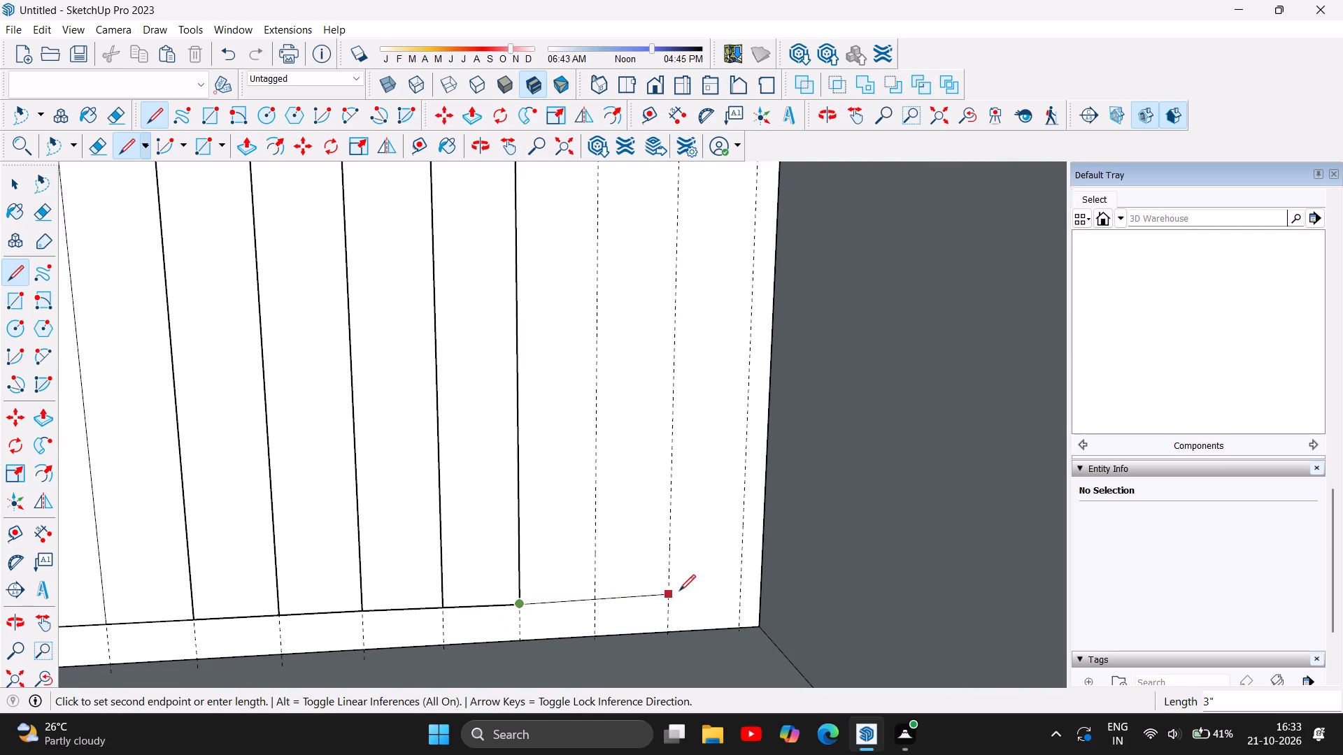
left_click(738, 596)
key("Escape")
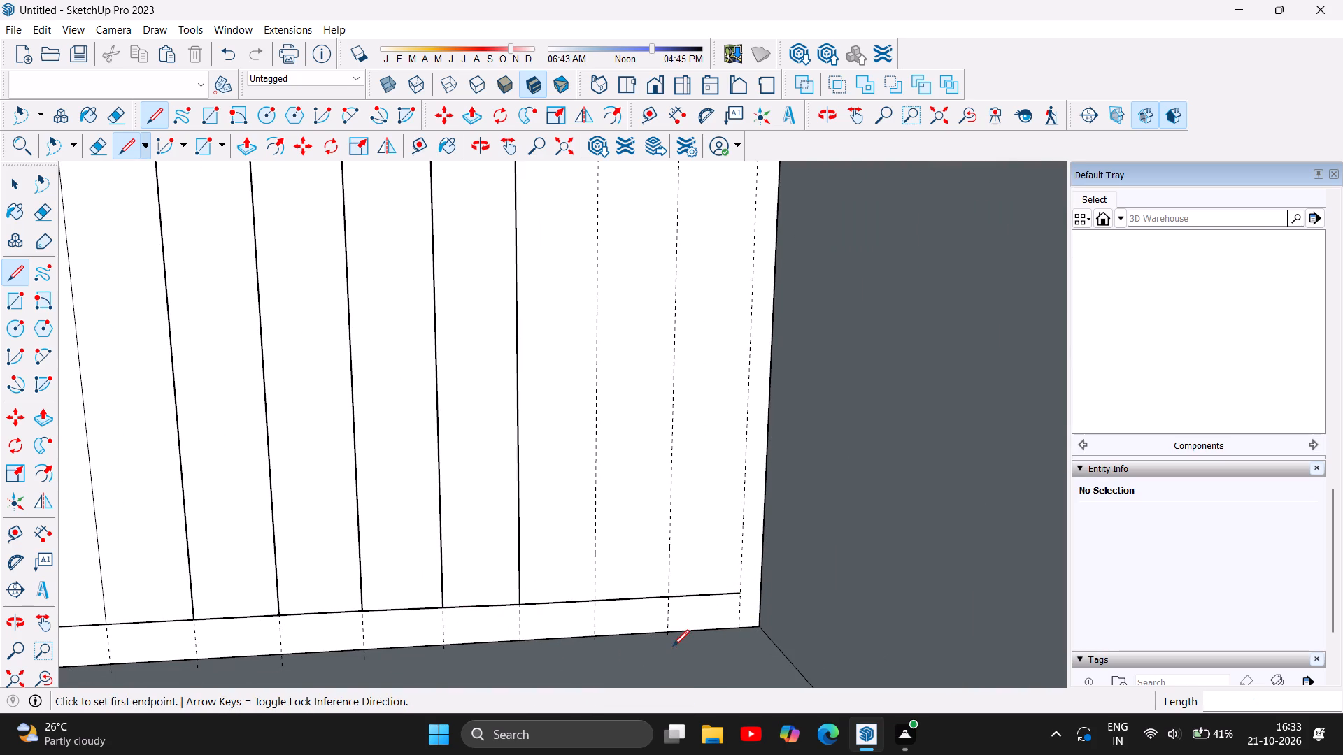
Draw a 7' 6 11/16" line up the twelfth guide from the bottom edge's end to the wall panel's top edge.
left_click(741, 589)
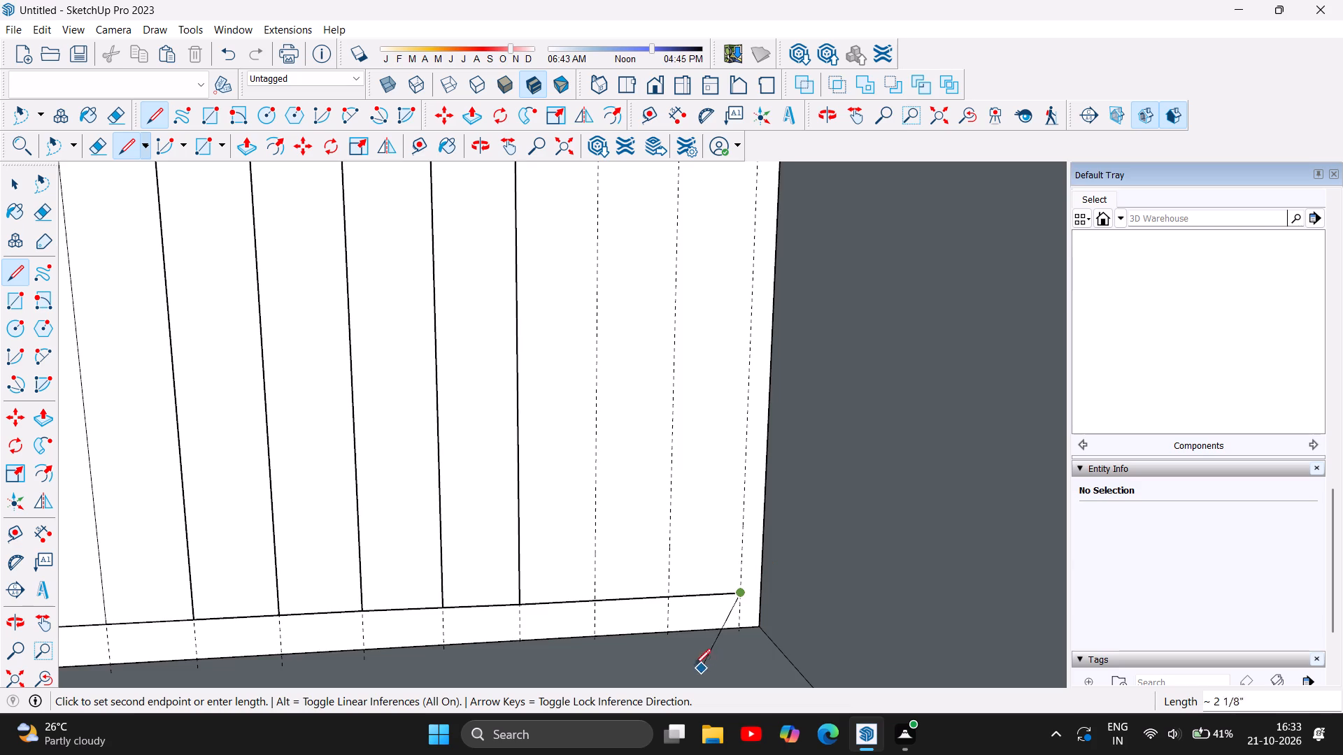
scroll(683, 657, "down", 19)
scroll(681, 655, "down", 6)
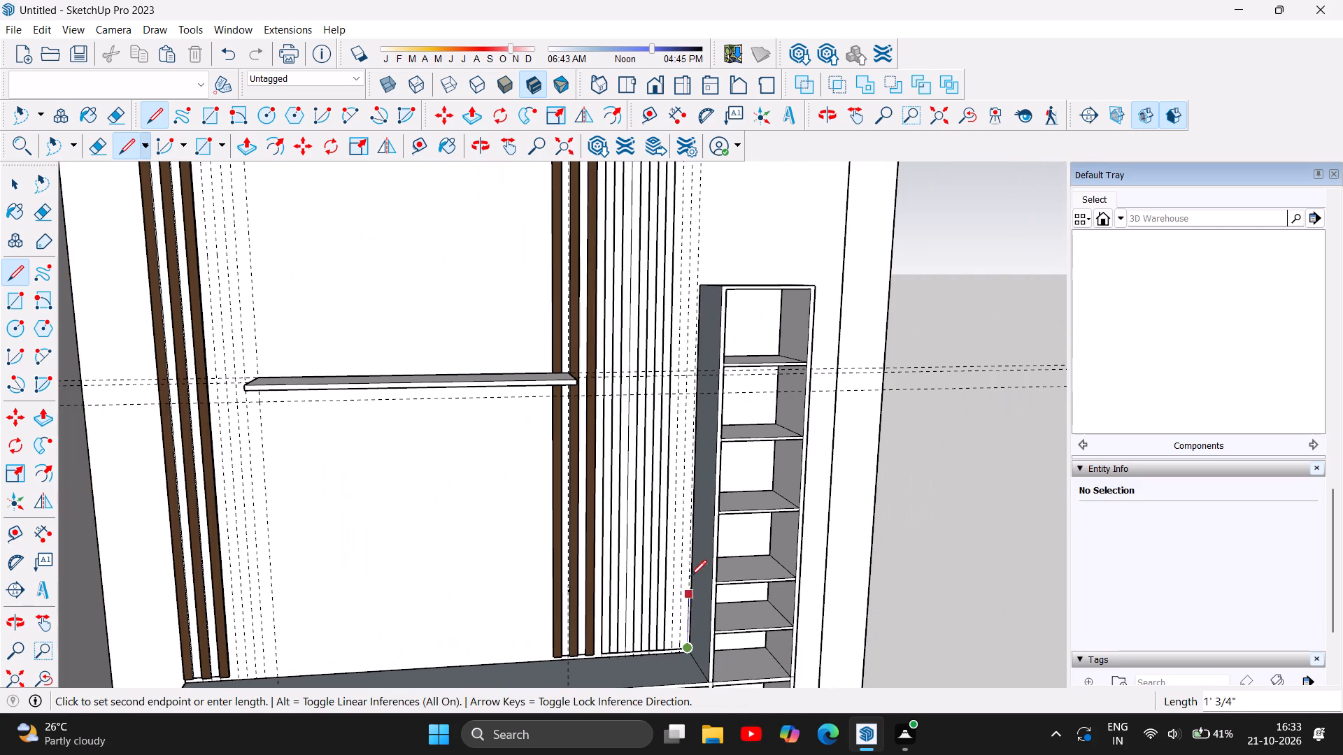
scroll(685, 491, "down", 5)
scroll(699, 294, "up", 3)
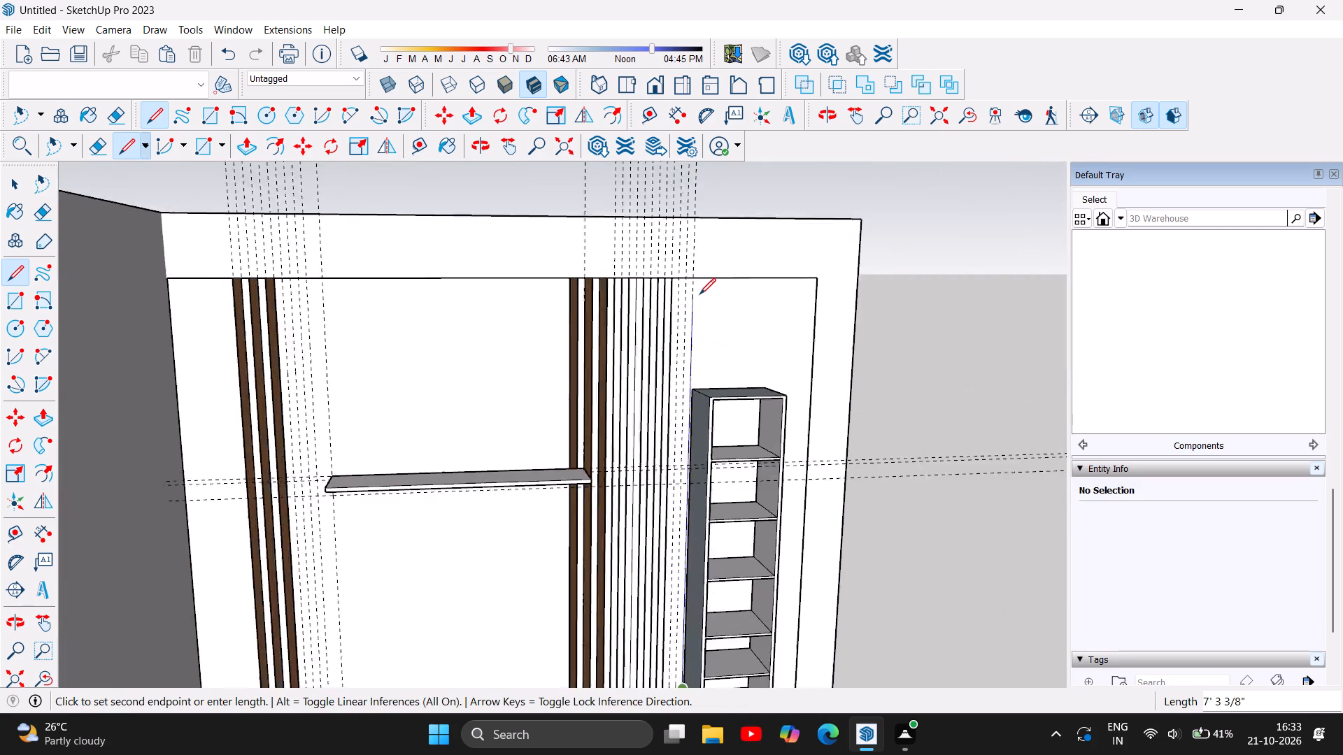
scroll(699, 294, "up", 7)
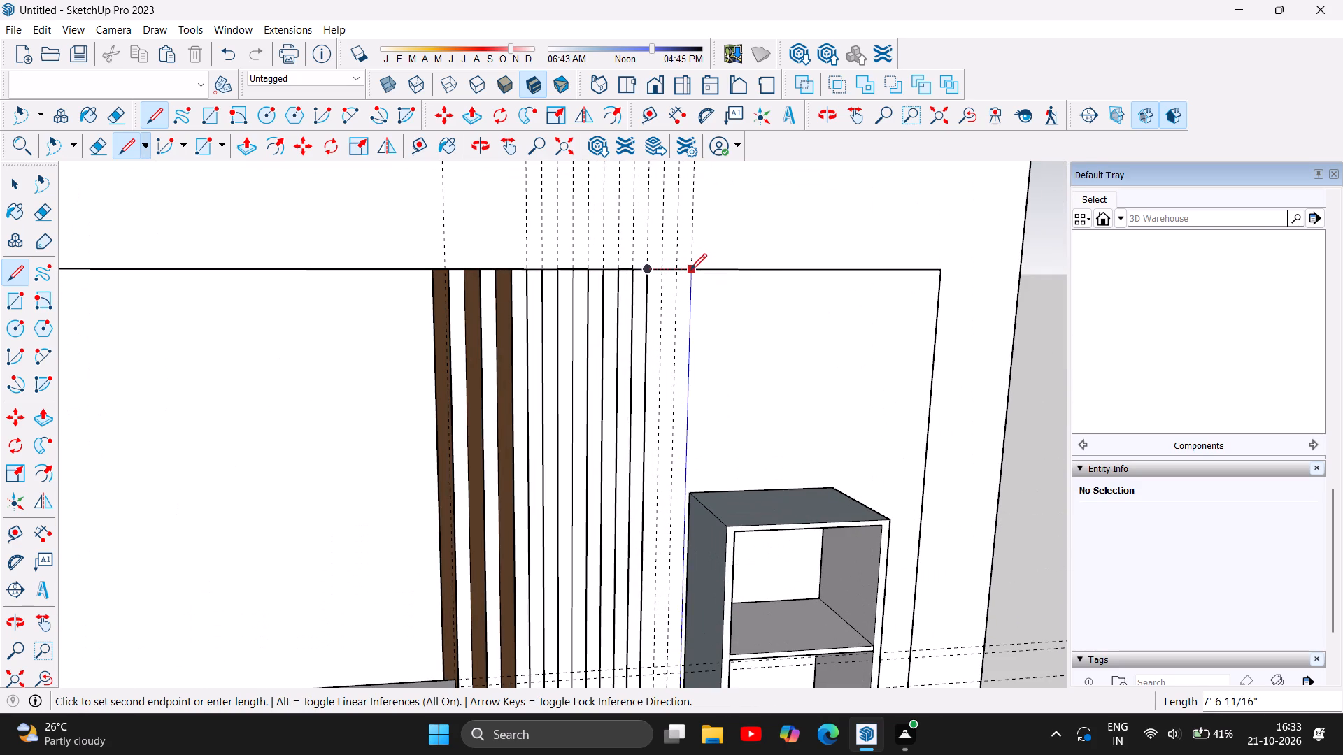
left_click(691, 271)
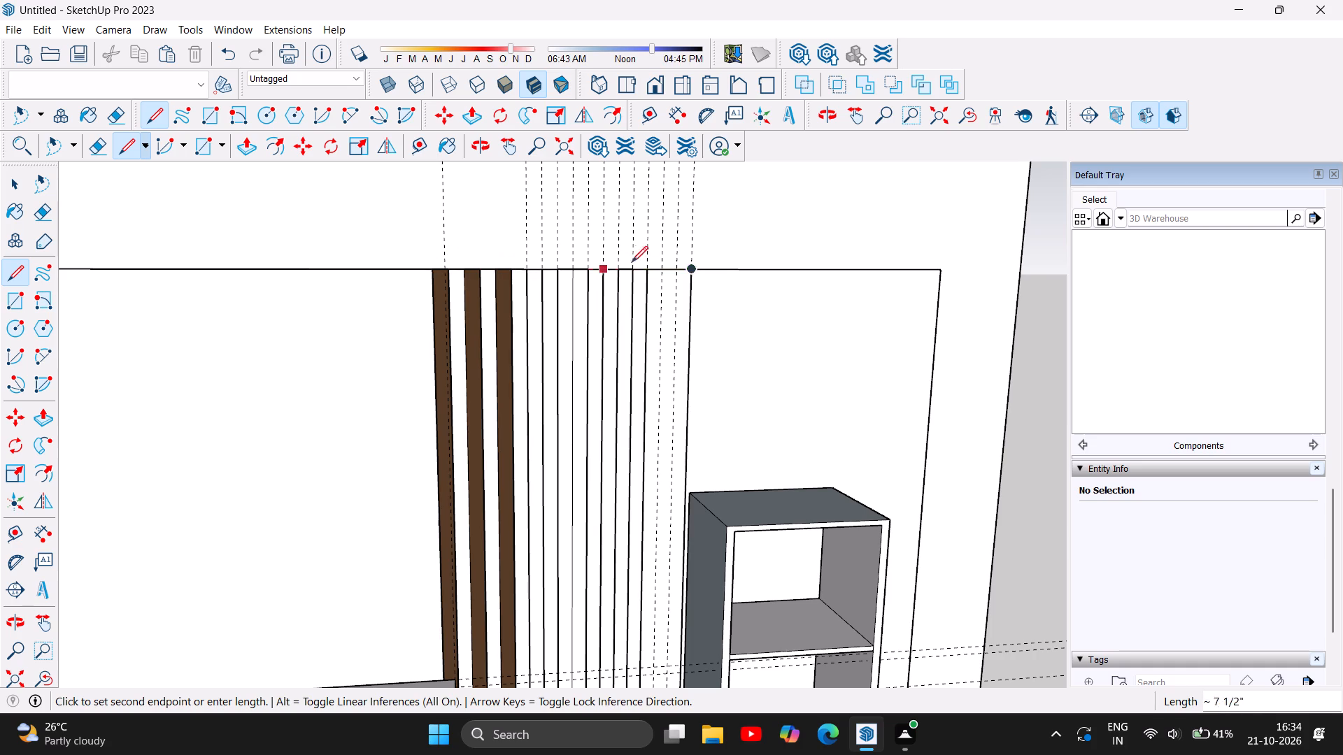
Continue with a 1 1/2" top edge to the eleventh guide and a 7' 6 11/16" line down that guide to the bottom edge.
left_click(674, 269)
scroll(675, 292, "down", 13)
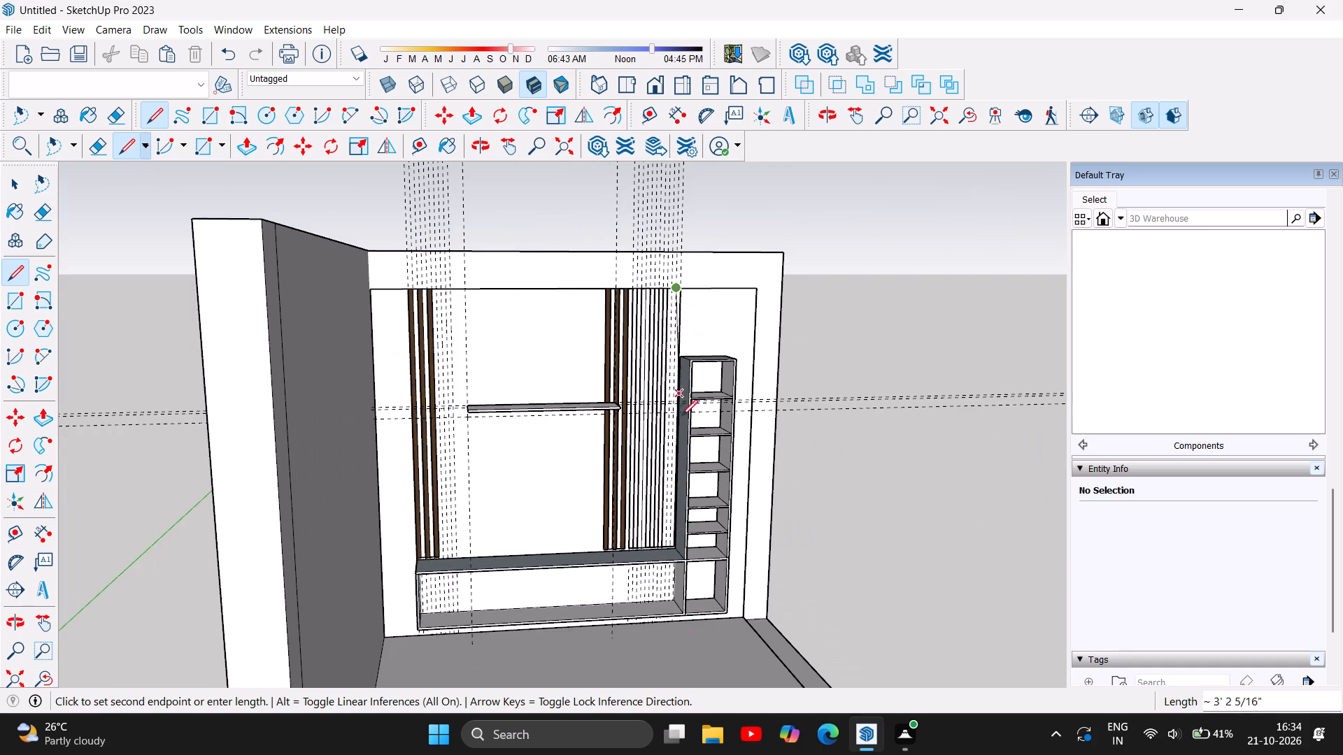
scroll(662, 536, "up", 16)
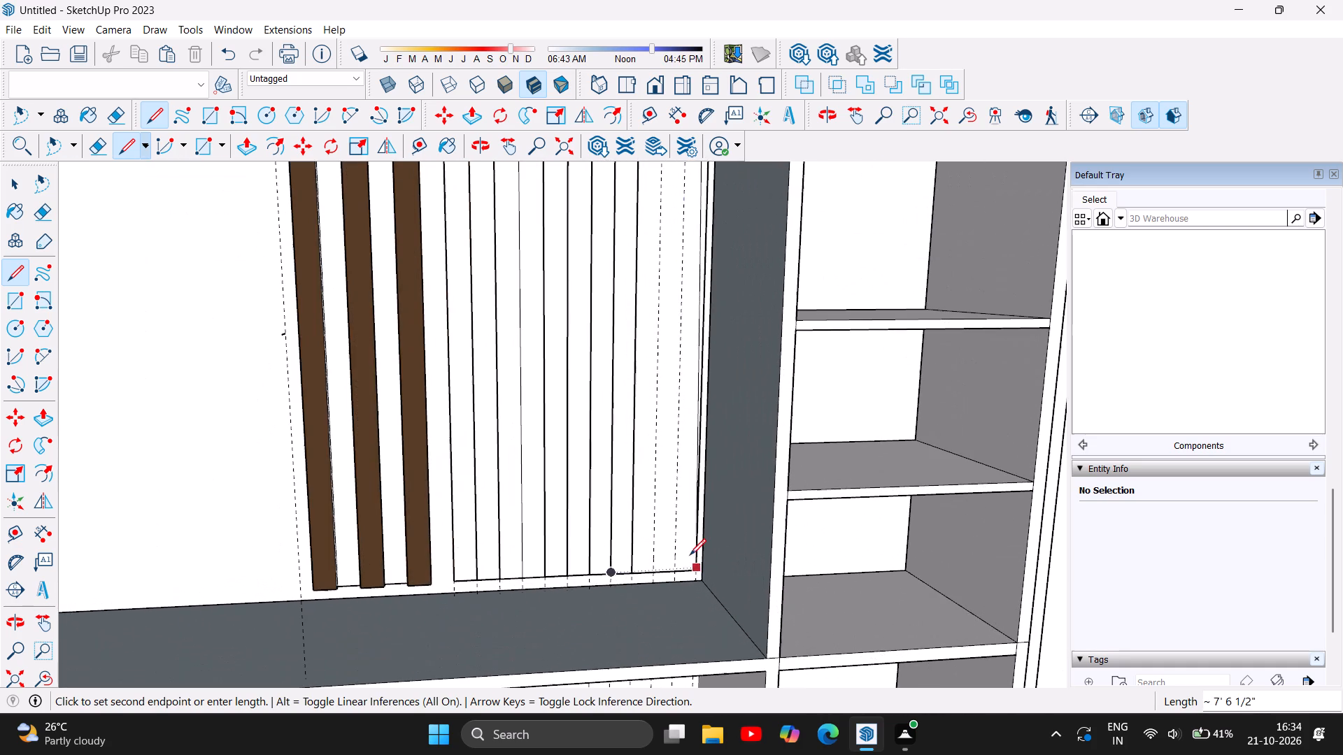
left_click(675, 573)
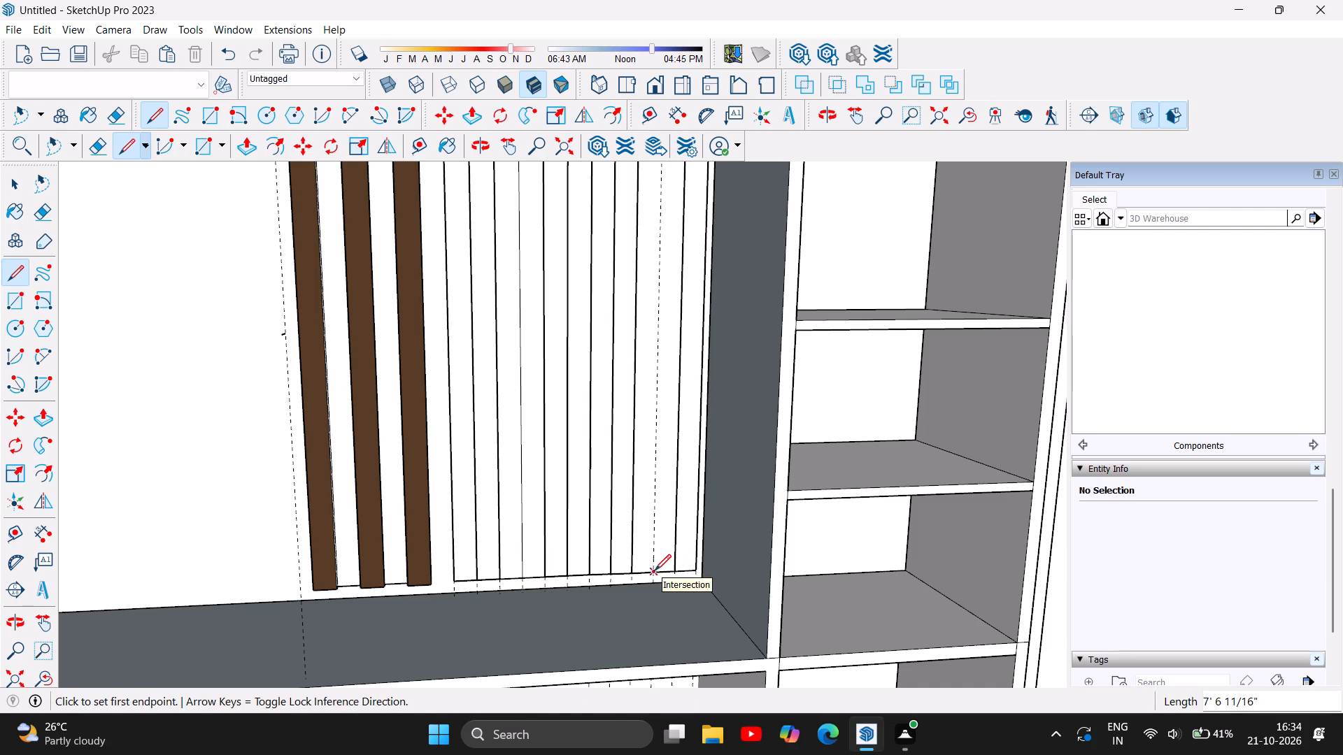
Draw a line up the tenth guide from the bottom edge to the panel's top edge, continuing with a 1 1/2" top edge to the ninth.
left_click(655, 570)
scroll(662, 506, "down", 19)
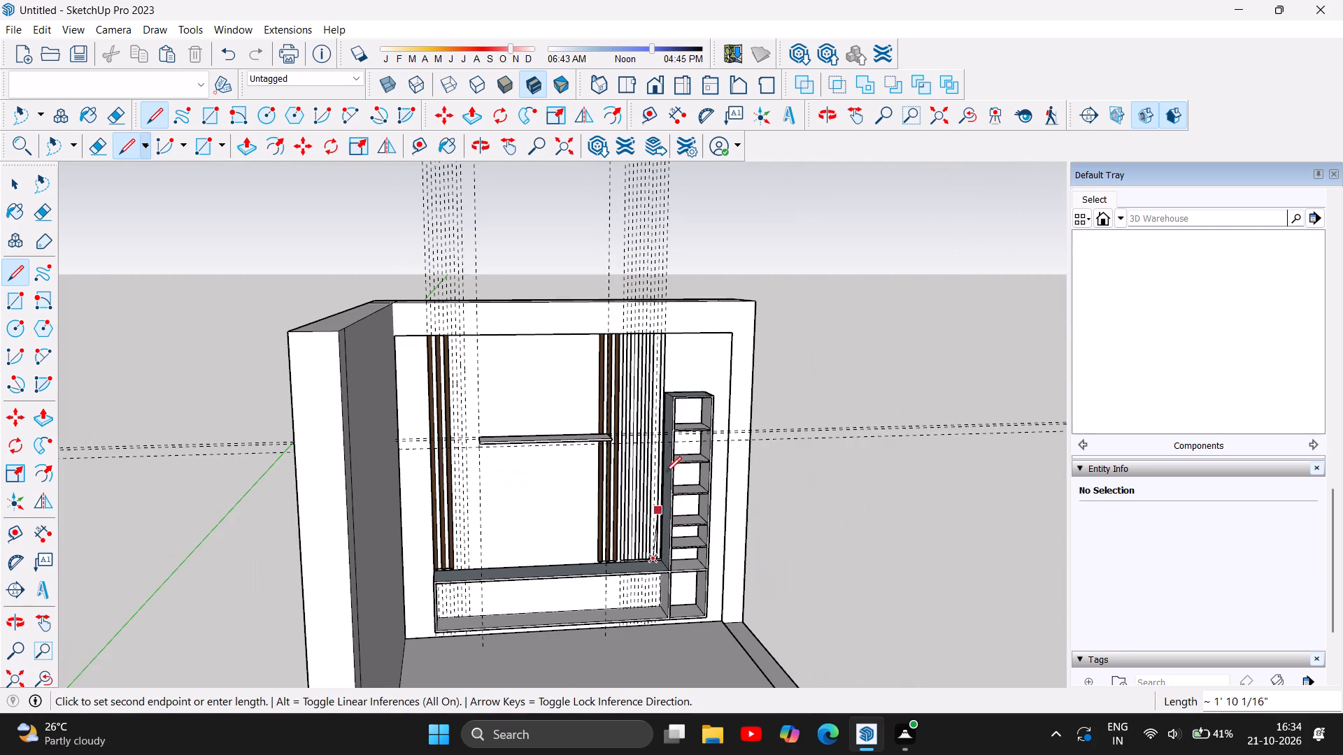
scroll(654, 340, "up", 11)
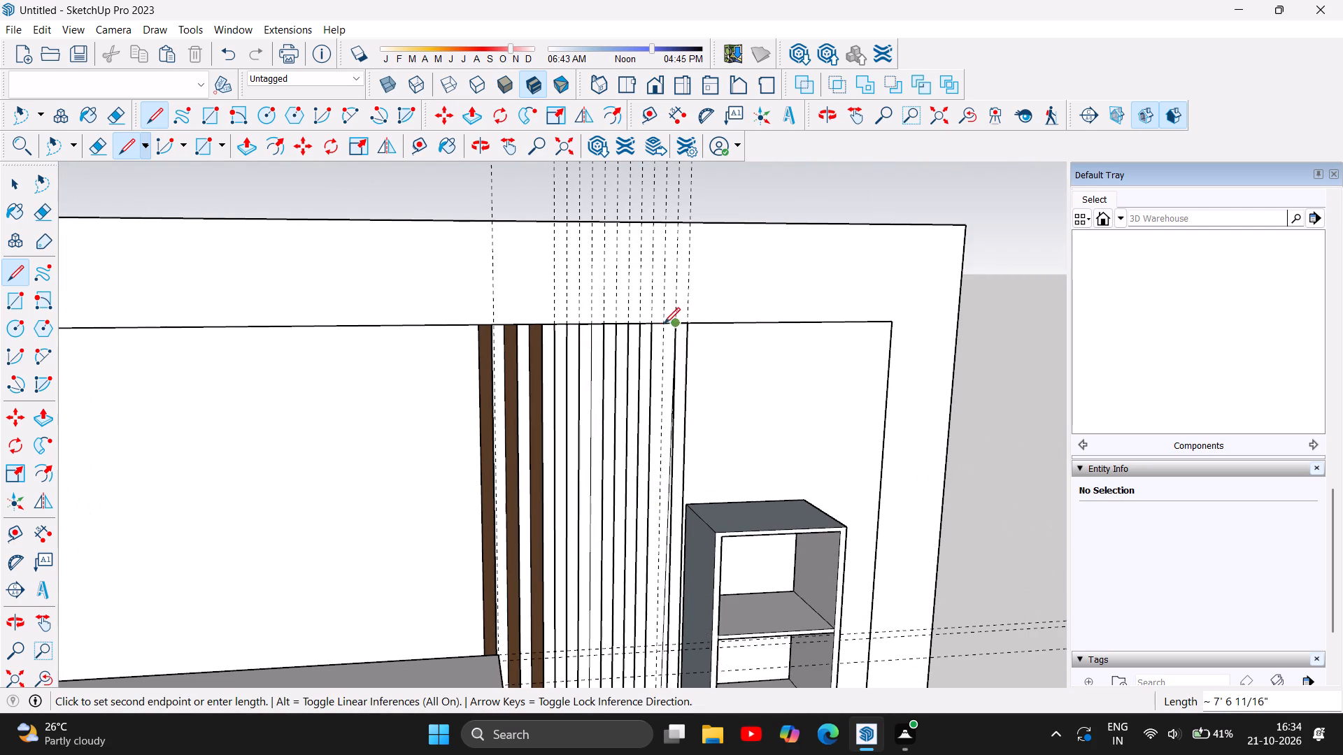
left_click(662, 325)
left_click(649, 322)
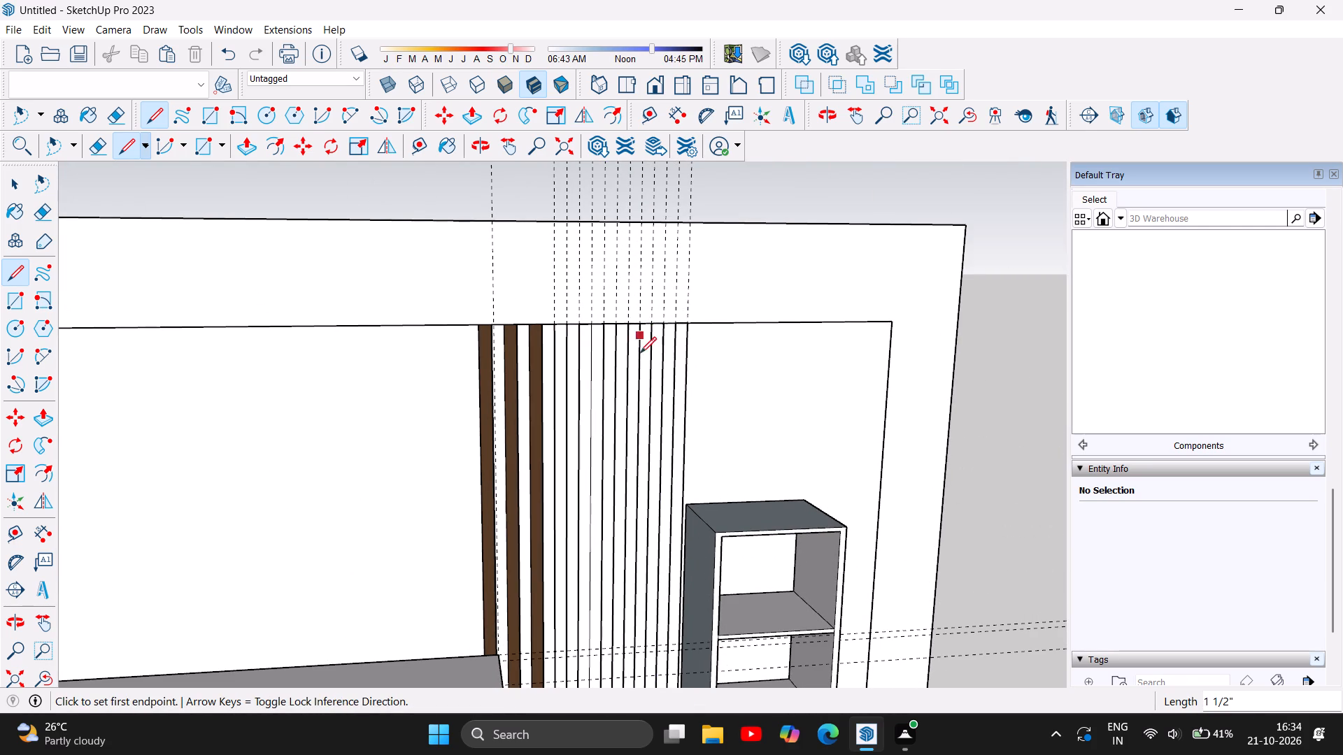
Examine the strip outlines between the brown strips and the shelving unit along their height and at their bottom edges.
scroll(661, 321, "down", 5)
scroll(631, 449, "down", 6)
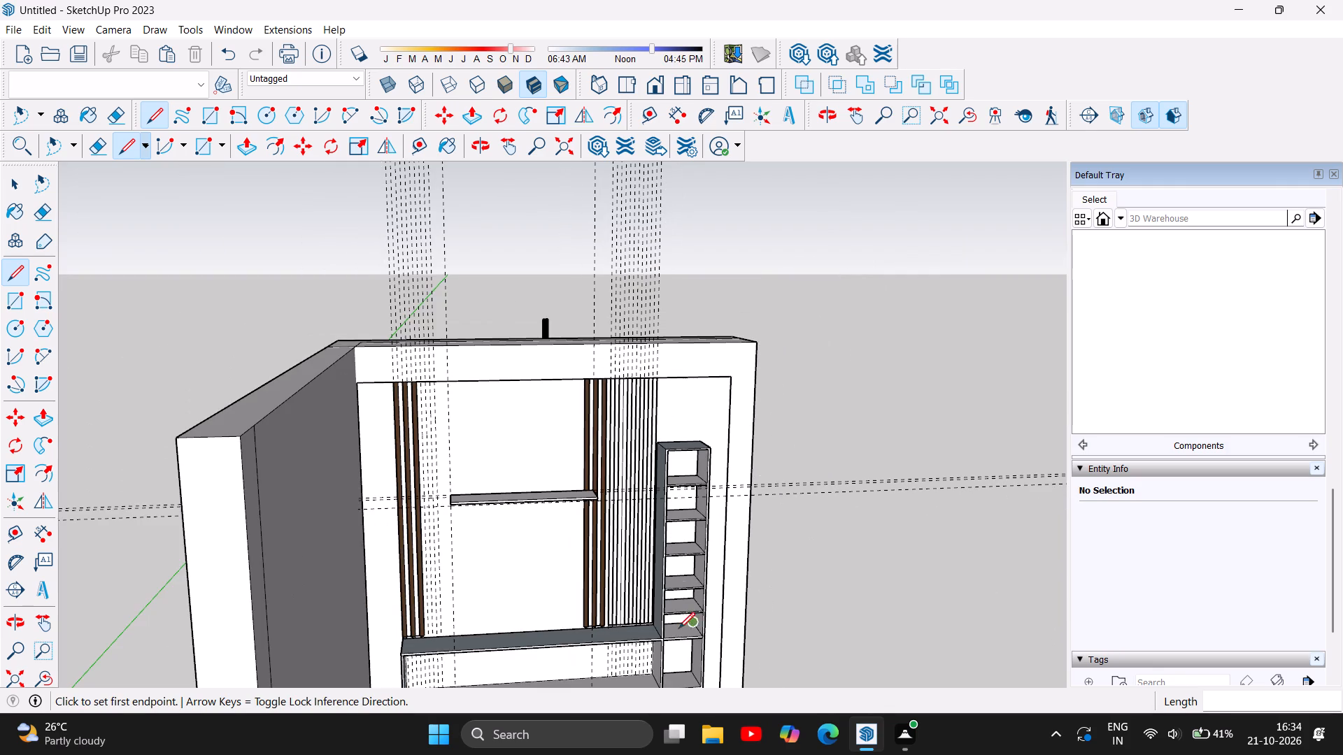
scroll(642, 703, "up", 6)
scroll(641, 568, "up", 13)
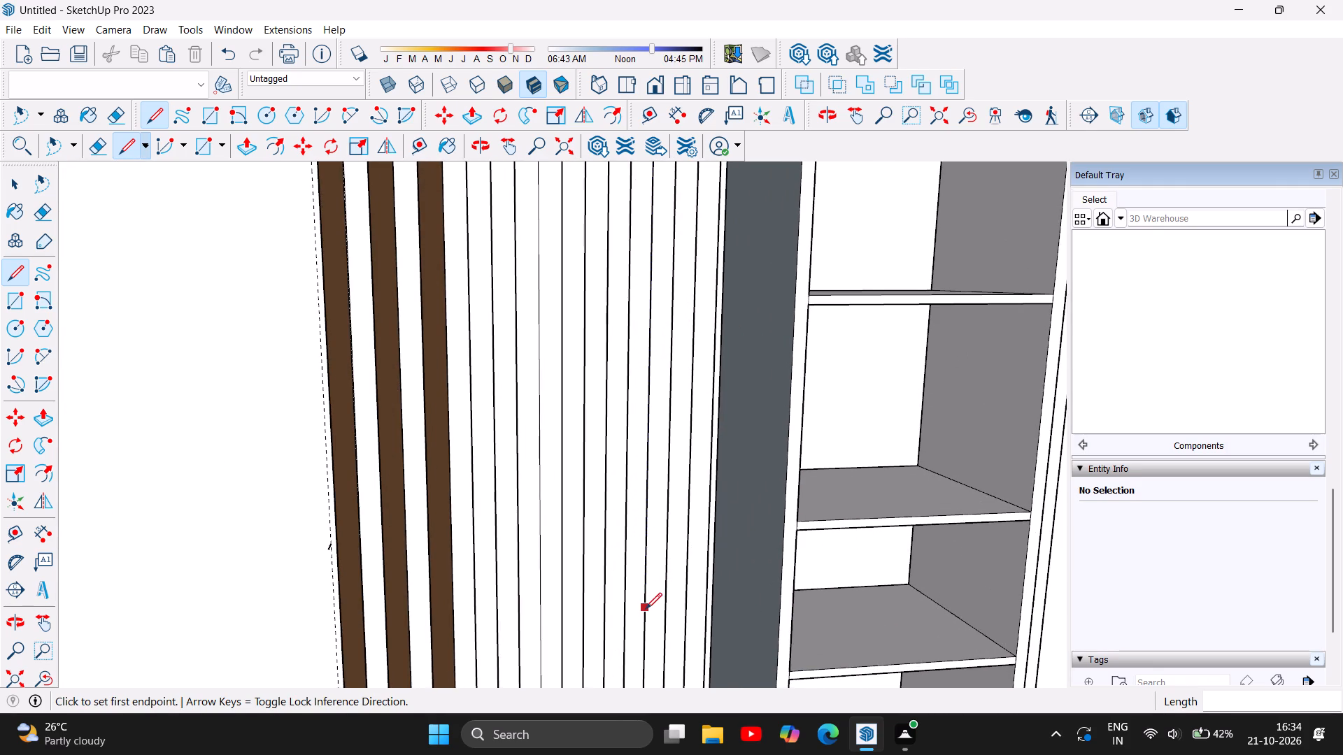
scroll(646, 609, "down", 5)
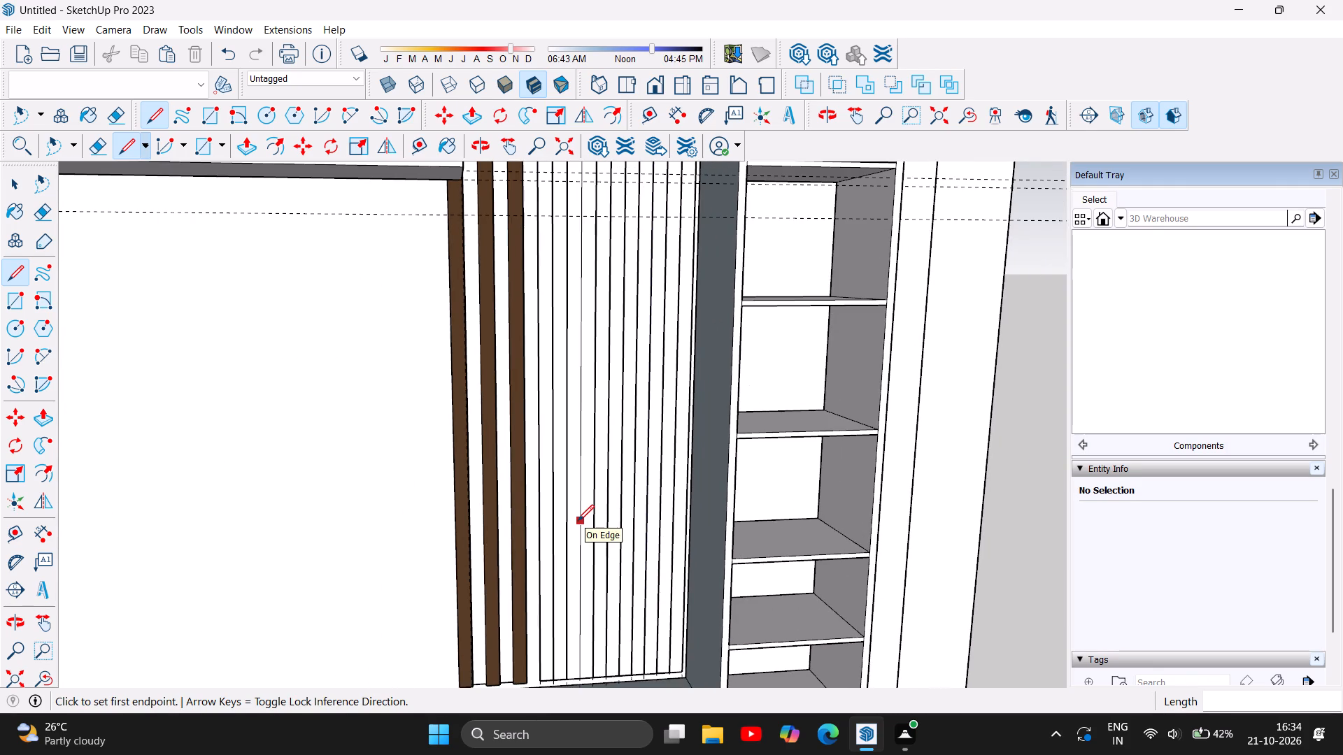
key("Escape")
scroll(659, 647, "up", 6)
scroll(628, 508, "up", 8)
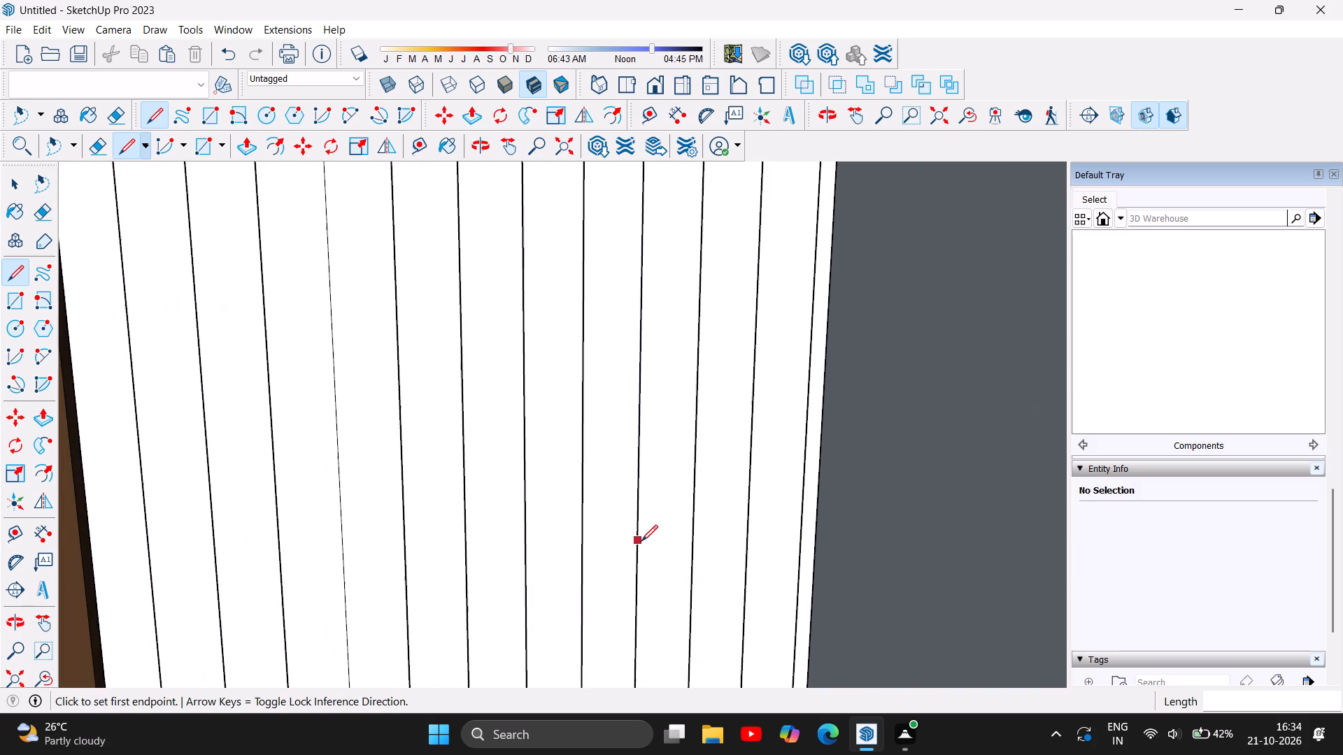
scroll(550, 496, "down", 14)
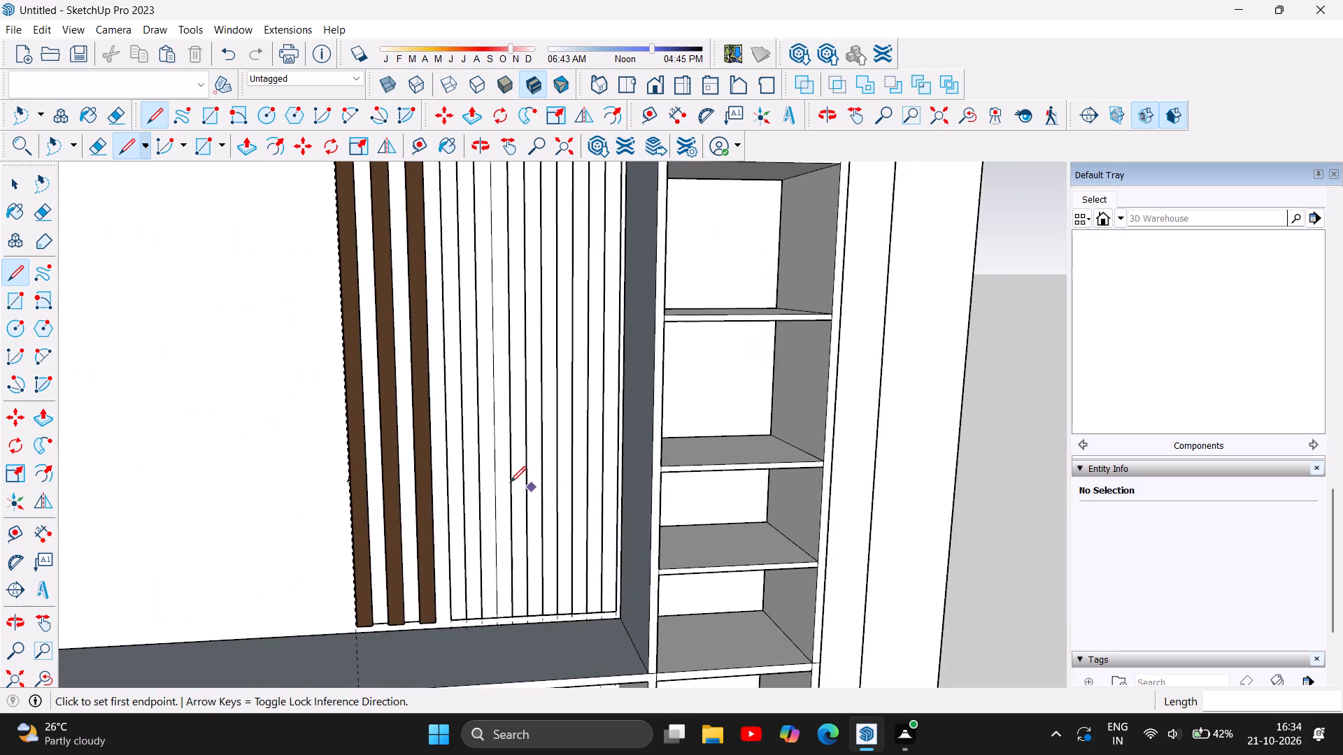
scroll(486, 473, "down", 5)
scroll(516, 581, "down", 4)
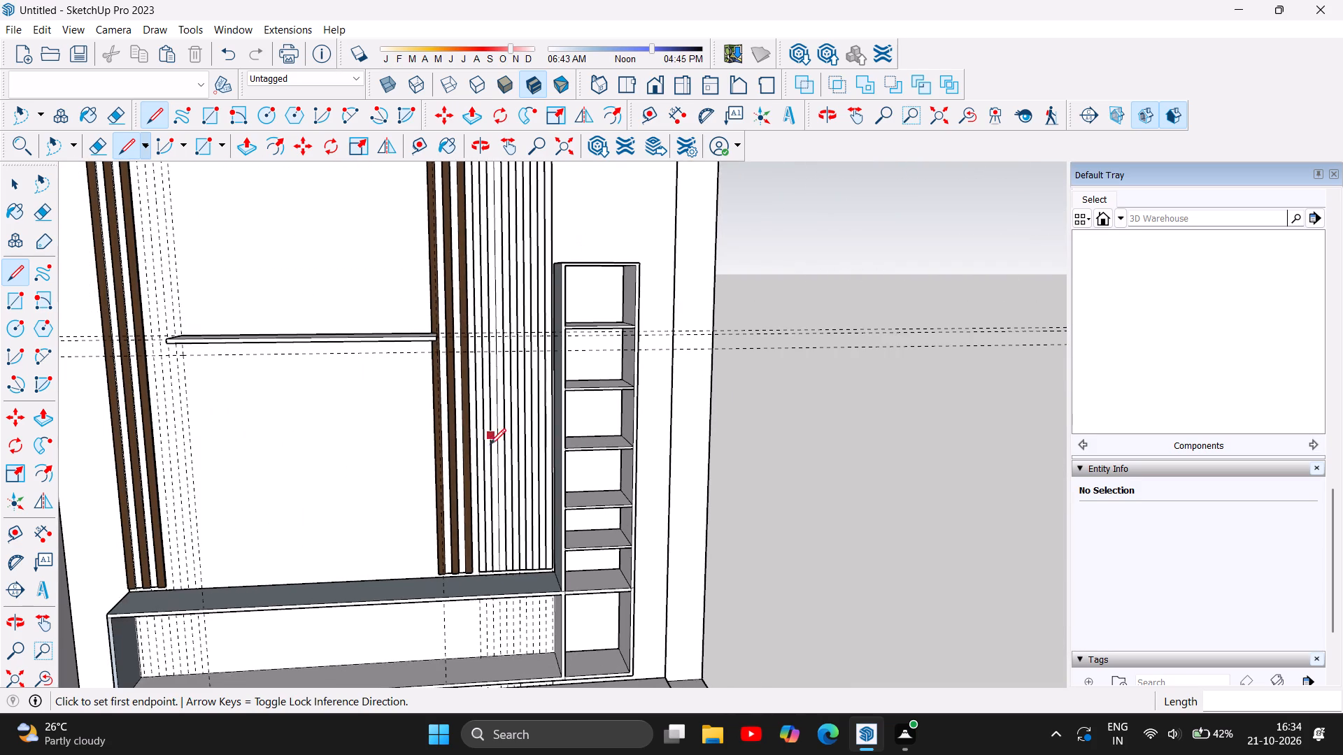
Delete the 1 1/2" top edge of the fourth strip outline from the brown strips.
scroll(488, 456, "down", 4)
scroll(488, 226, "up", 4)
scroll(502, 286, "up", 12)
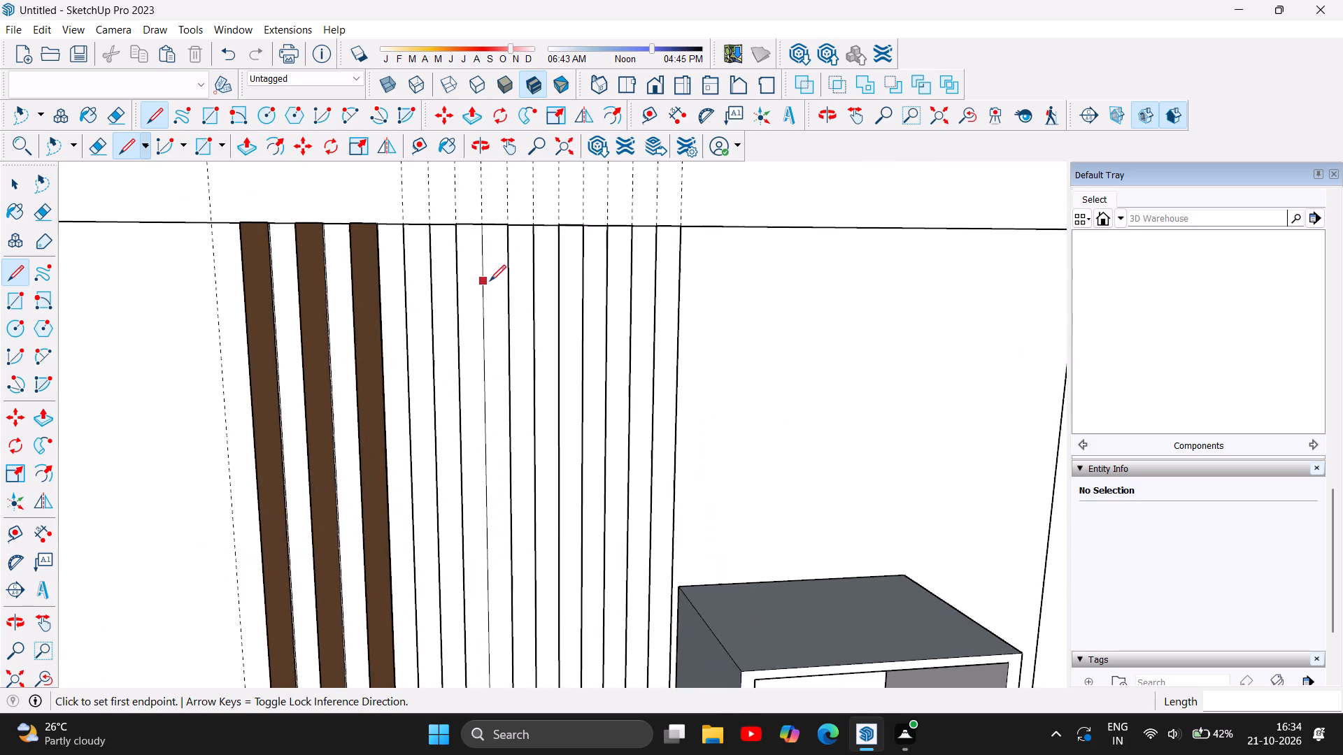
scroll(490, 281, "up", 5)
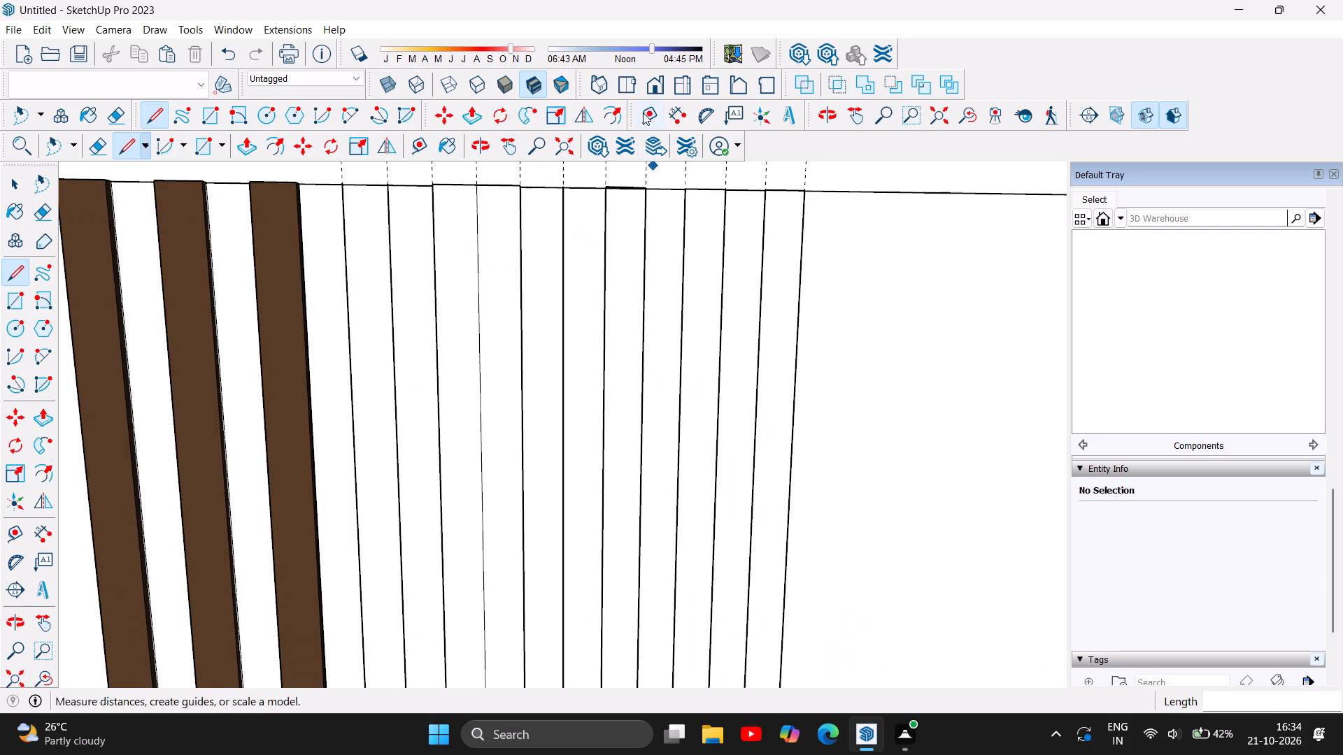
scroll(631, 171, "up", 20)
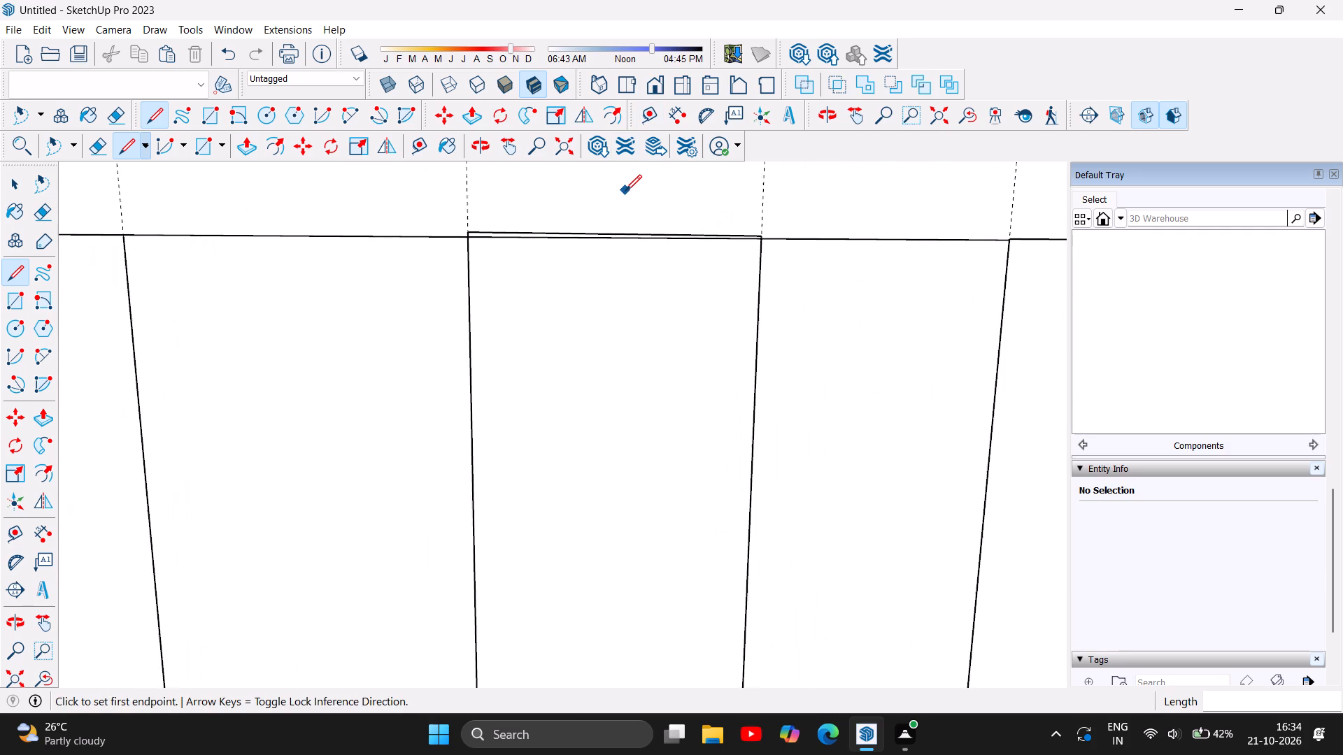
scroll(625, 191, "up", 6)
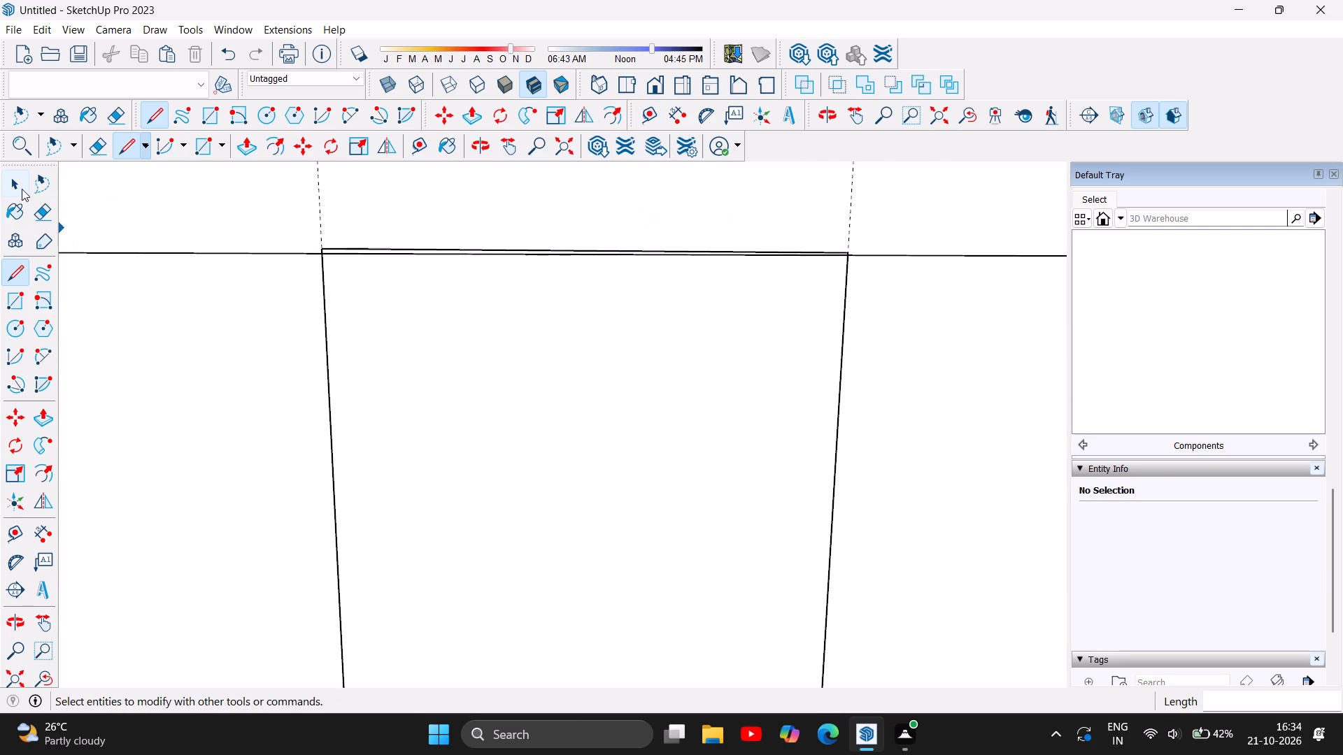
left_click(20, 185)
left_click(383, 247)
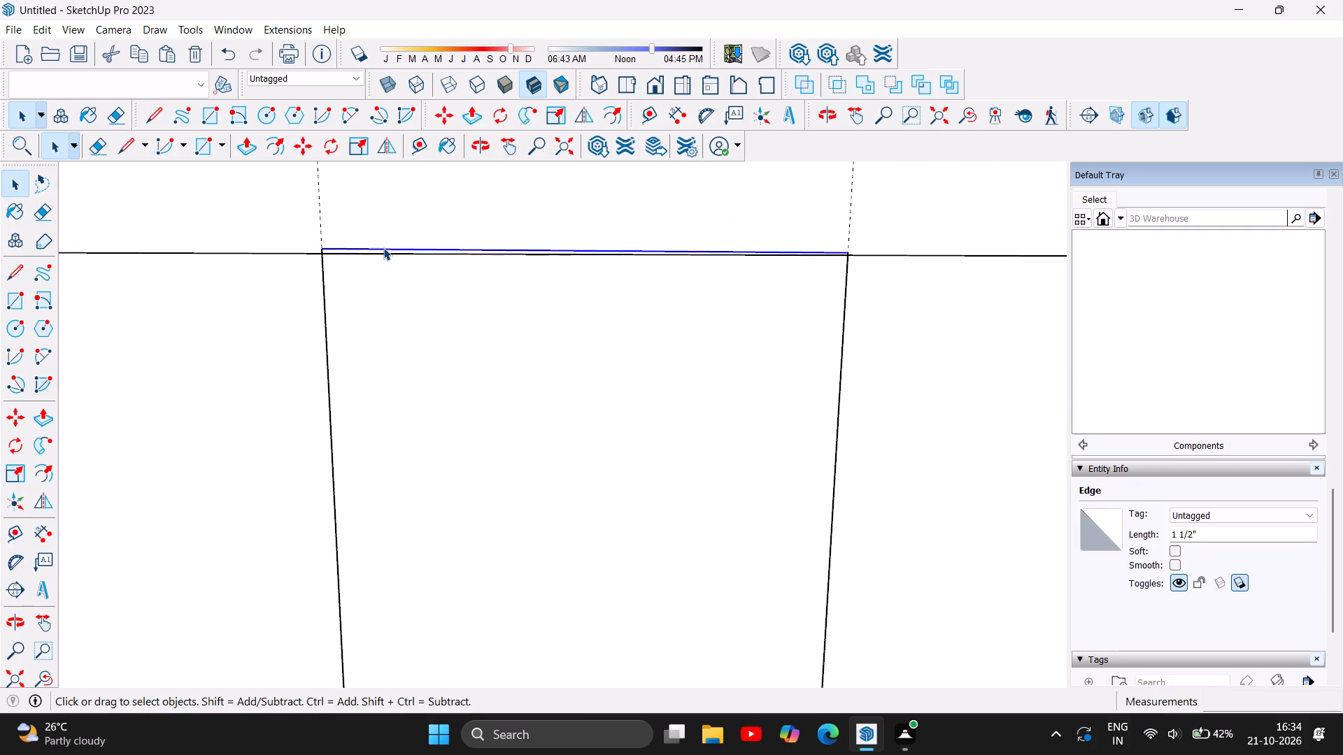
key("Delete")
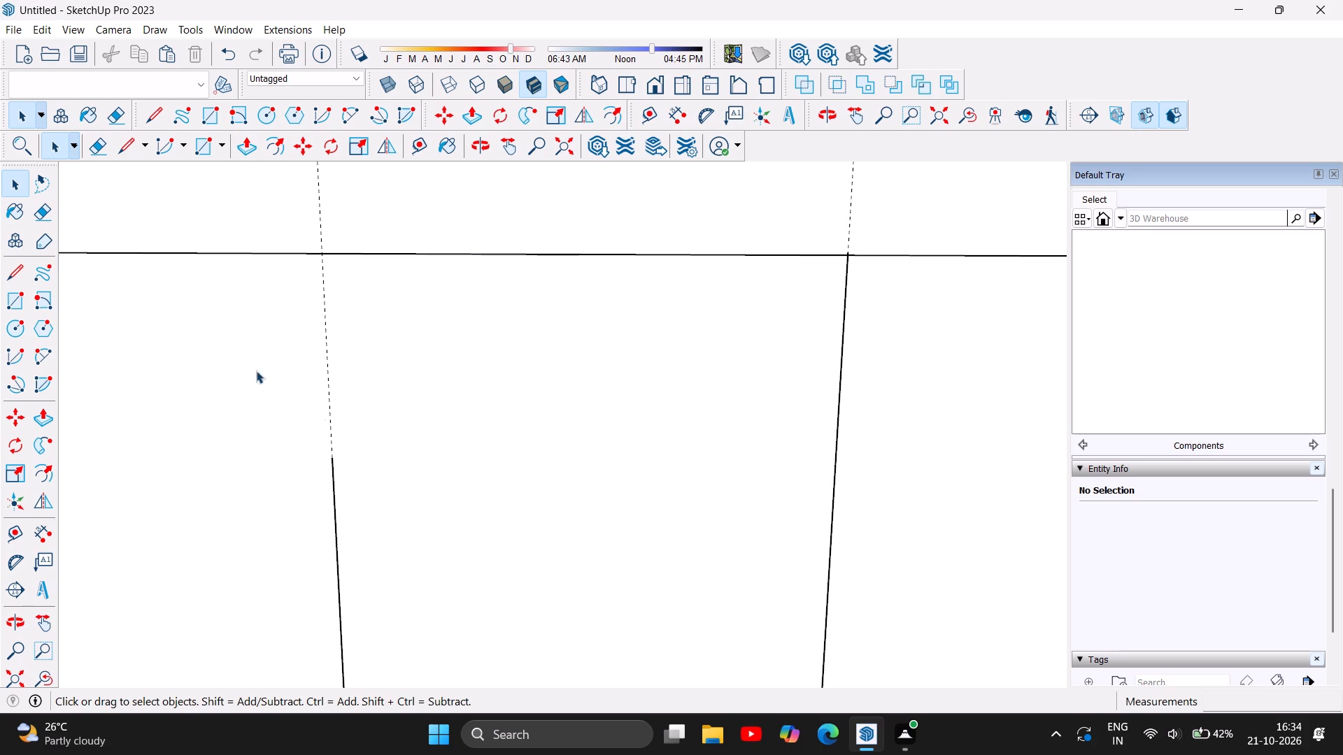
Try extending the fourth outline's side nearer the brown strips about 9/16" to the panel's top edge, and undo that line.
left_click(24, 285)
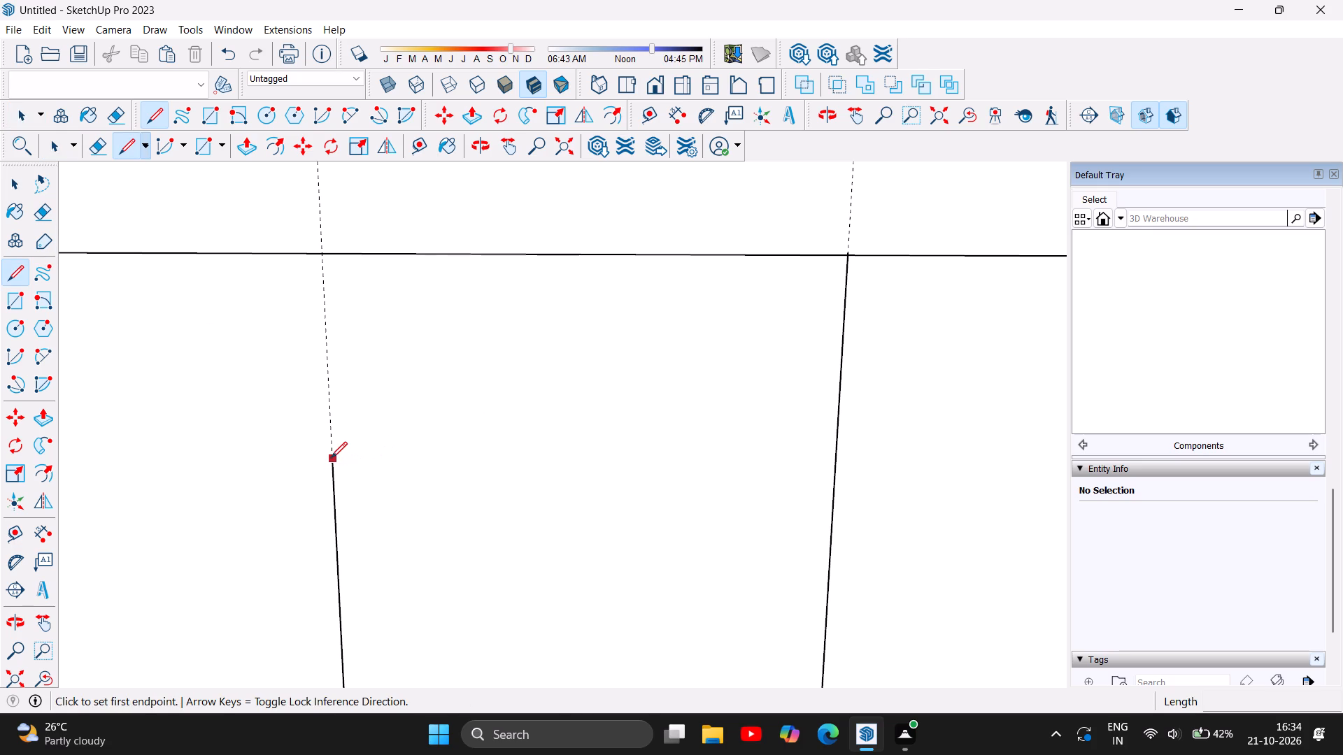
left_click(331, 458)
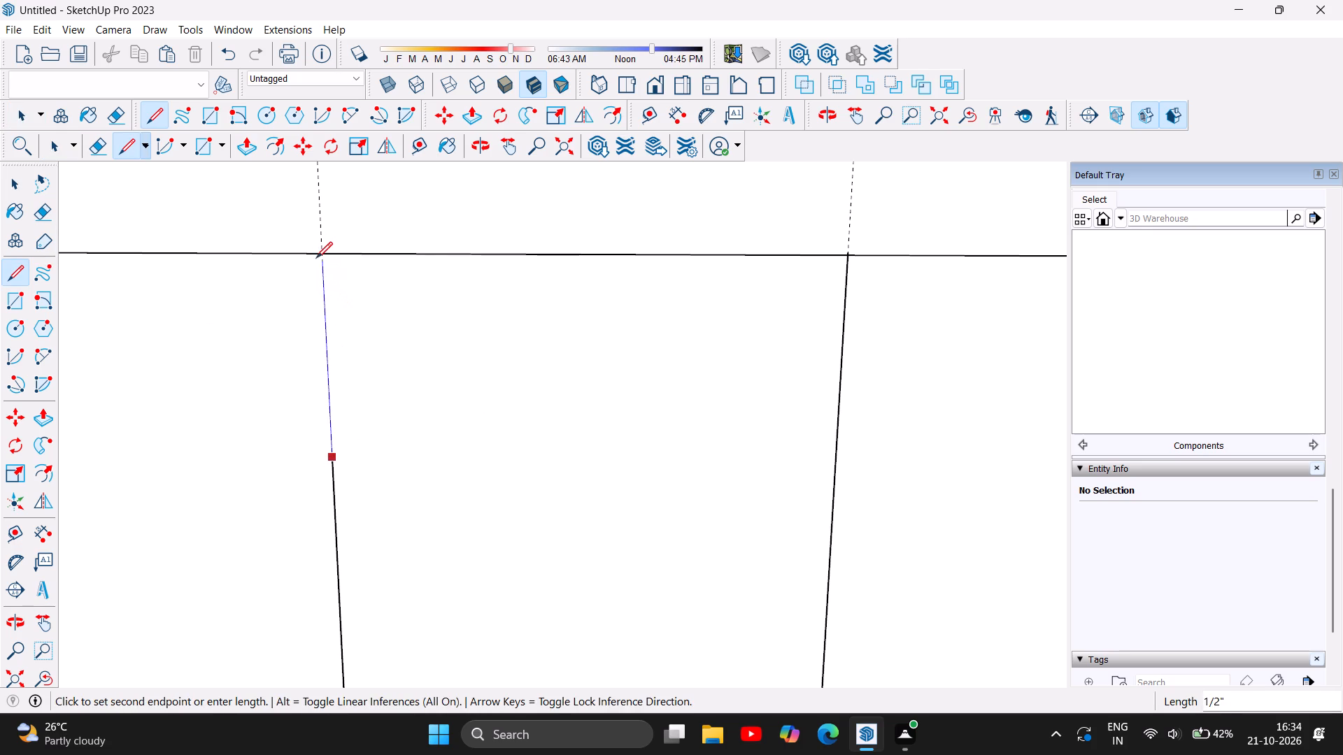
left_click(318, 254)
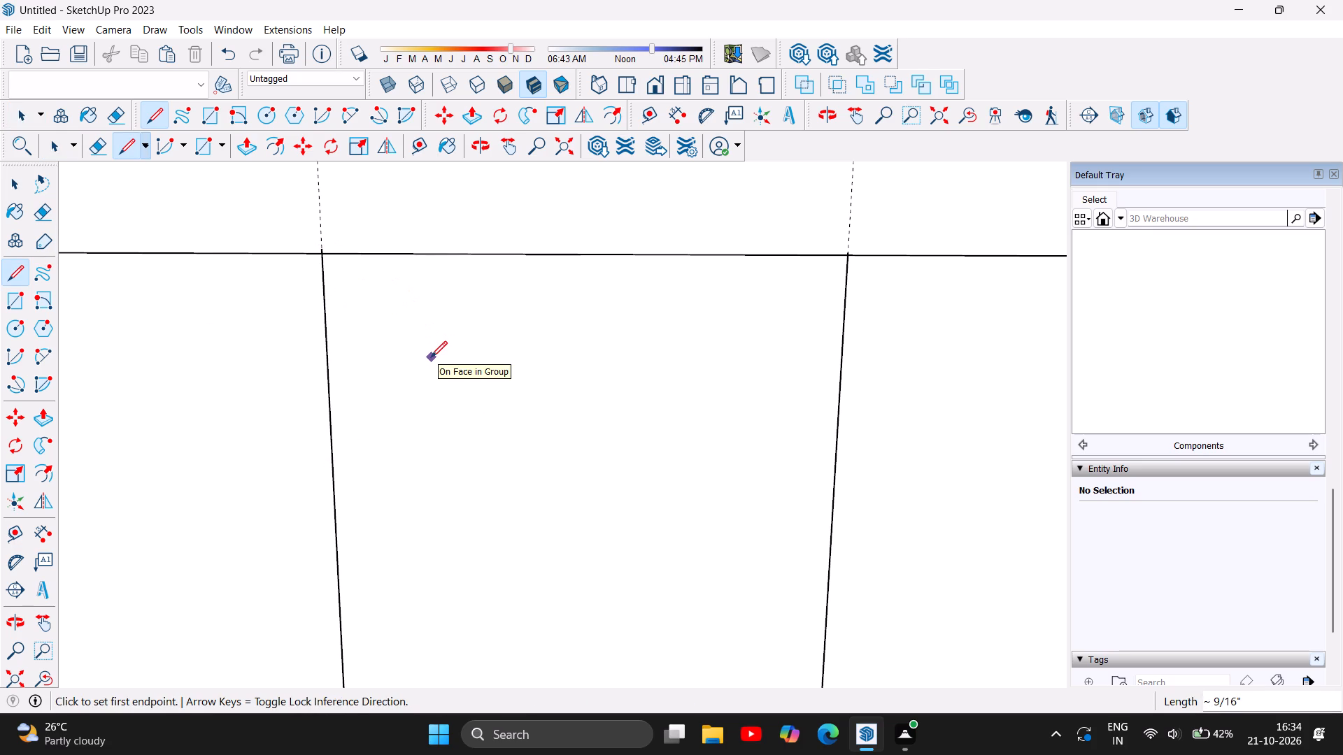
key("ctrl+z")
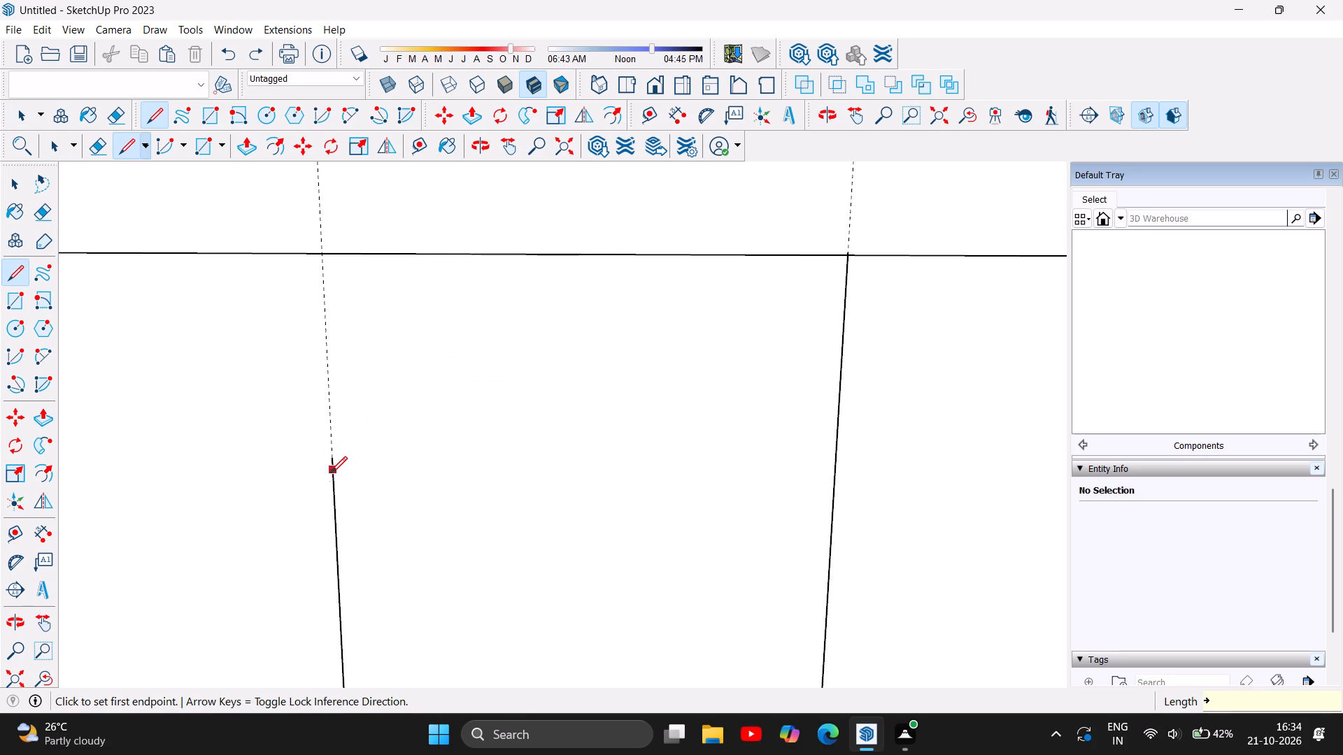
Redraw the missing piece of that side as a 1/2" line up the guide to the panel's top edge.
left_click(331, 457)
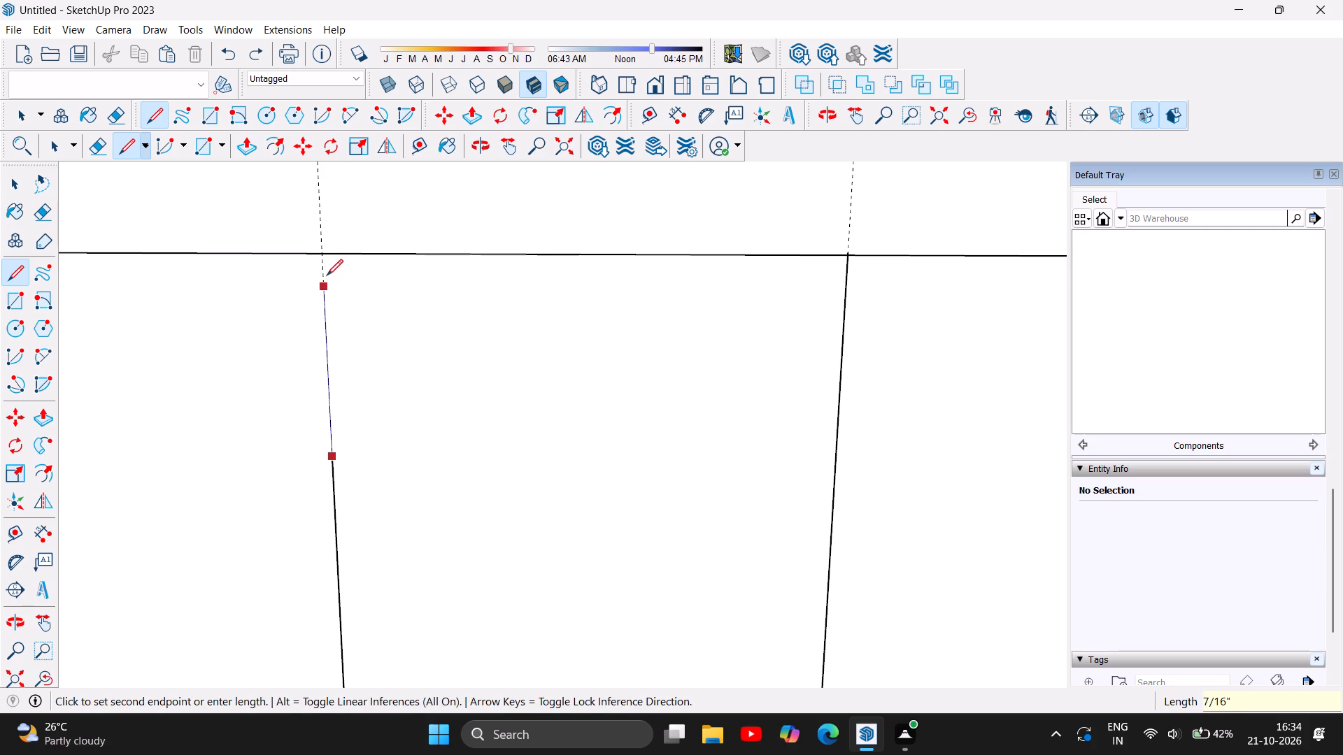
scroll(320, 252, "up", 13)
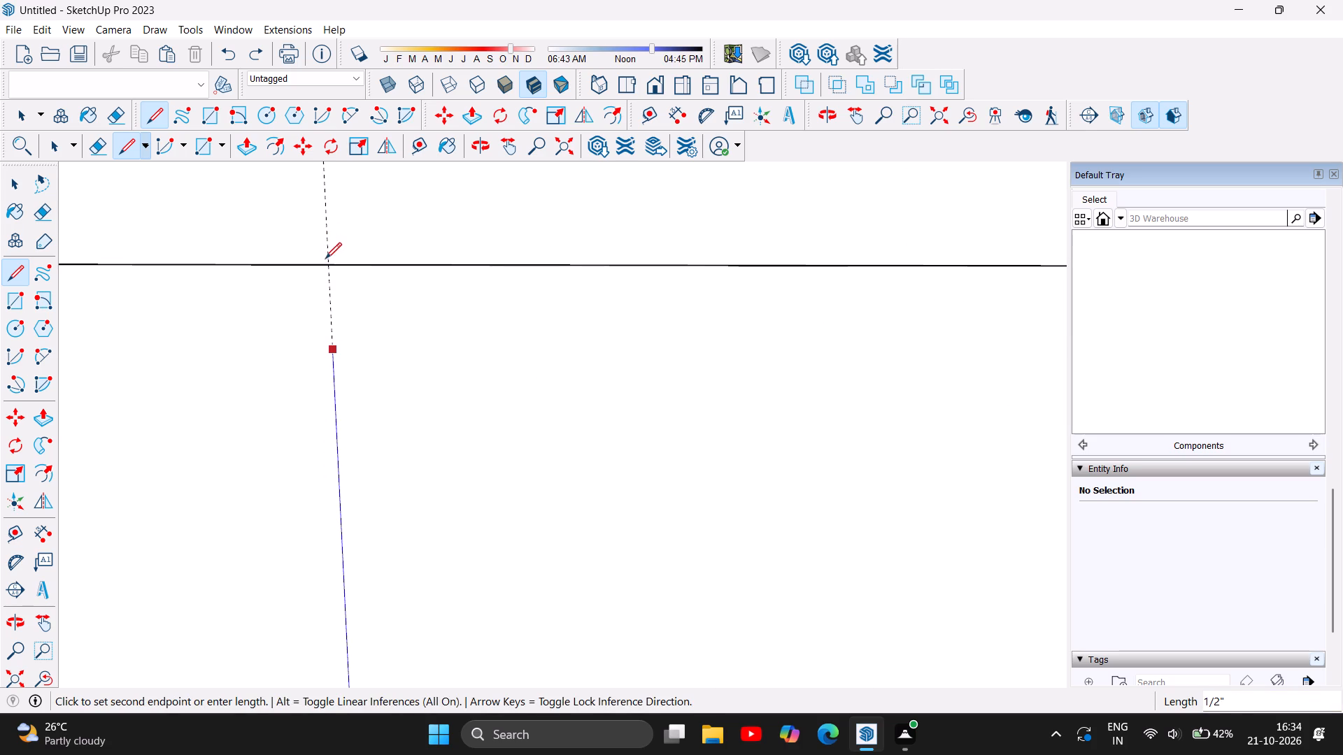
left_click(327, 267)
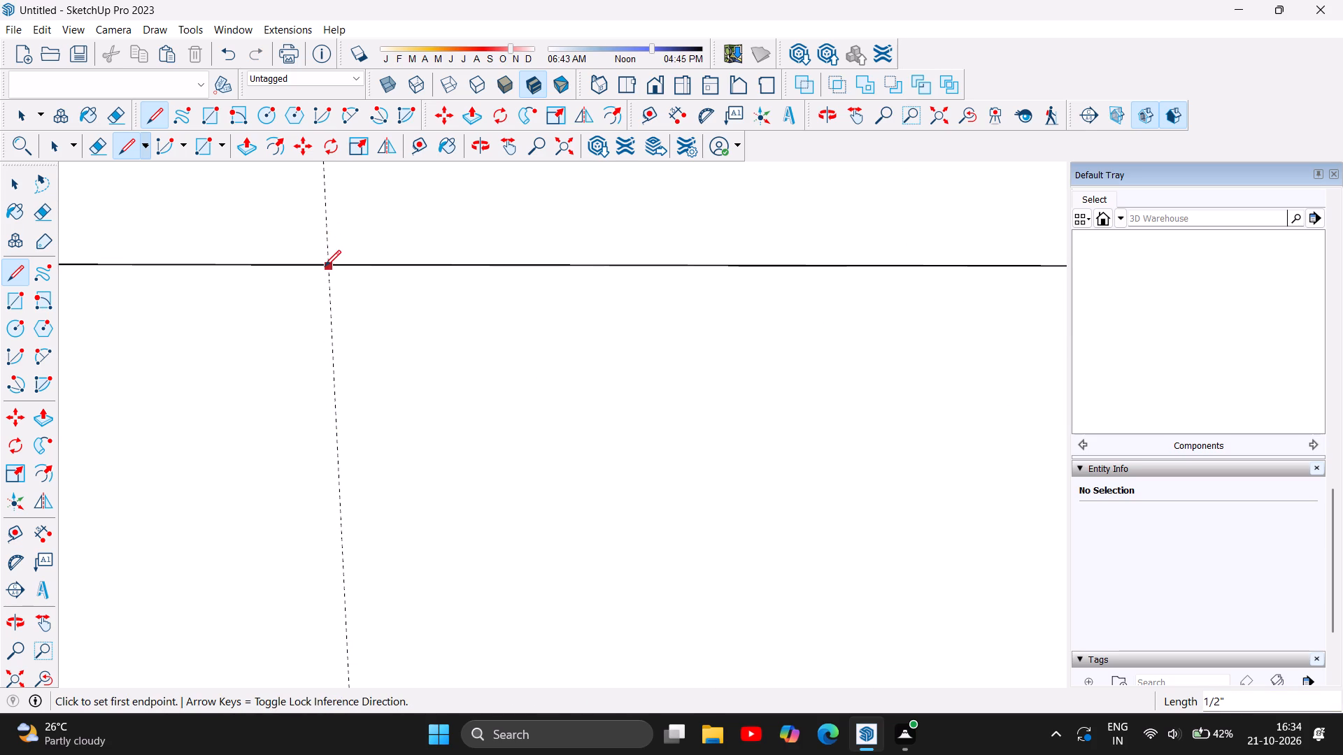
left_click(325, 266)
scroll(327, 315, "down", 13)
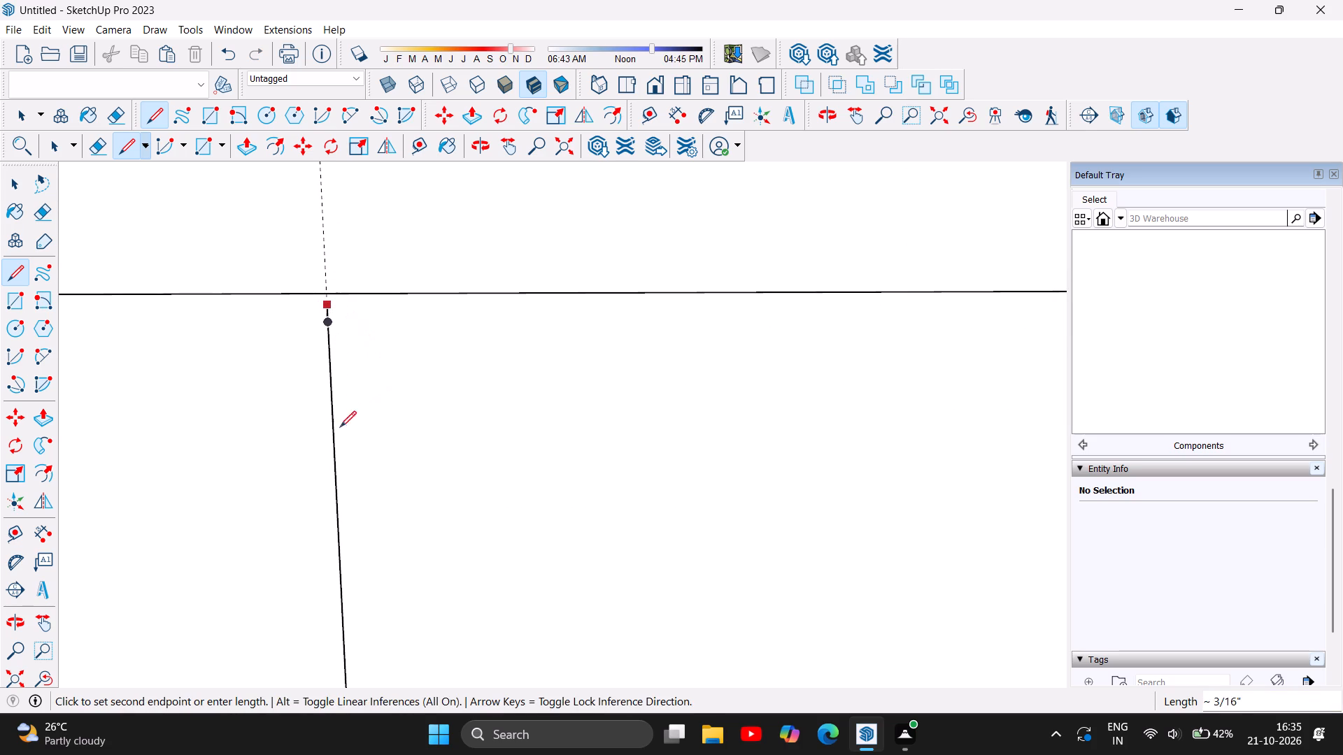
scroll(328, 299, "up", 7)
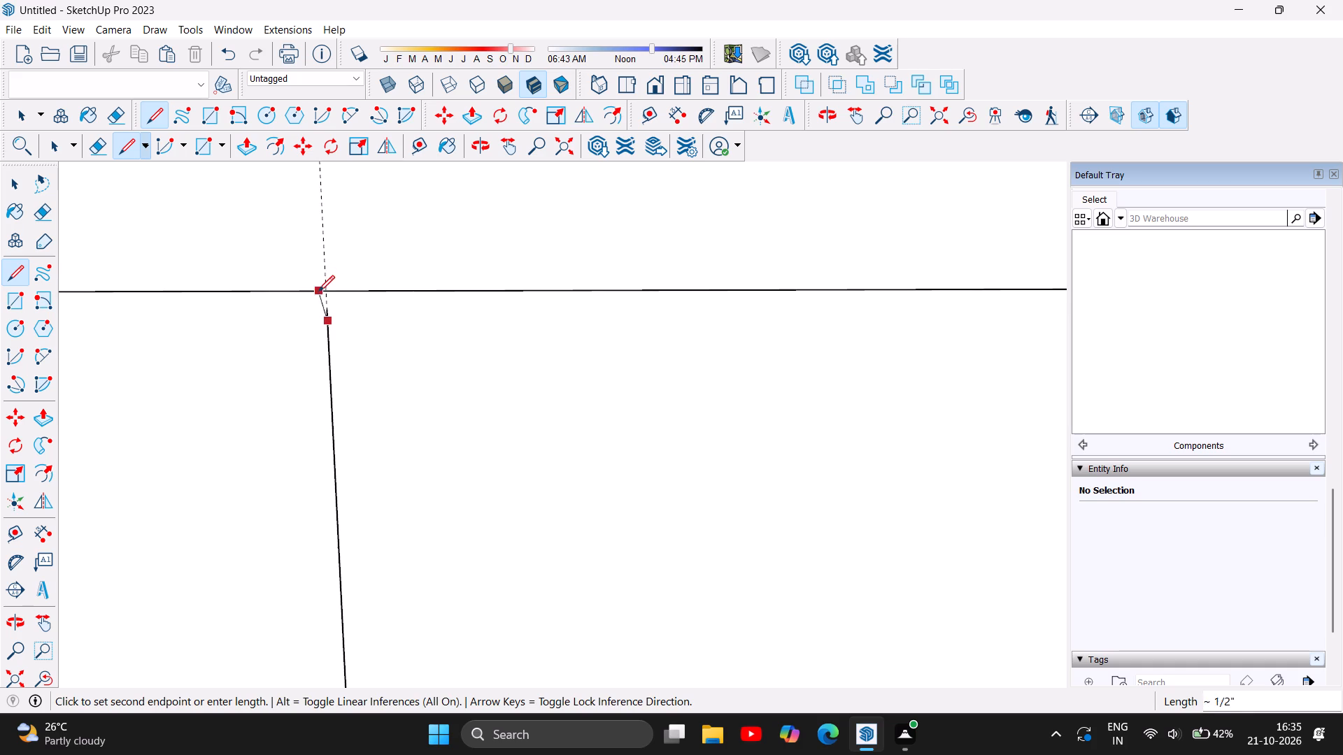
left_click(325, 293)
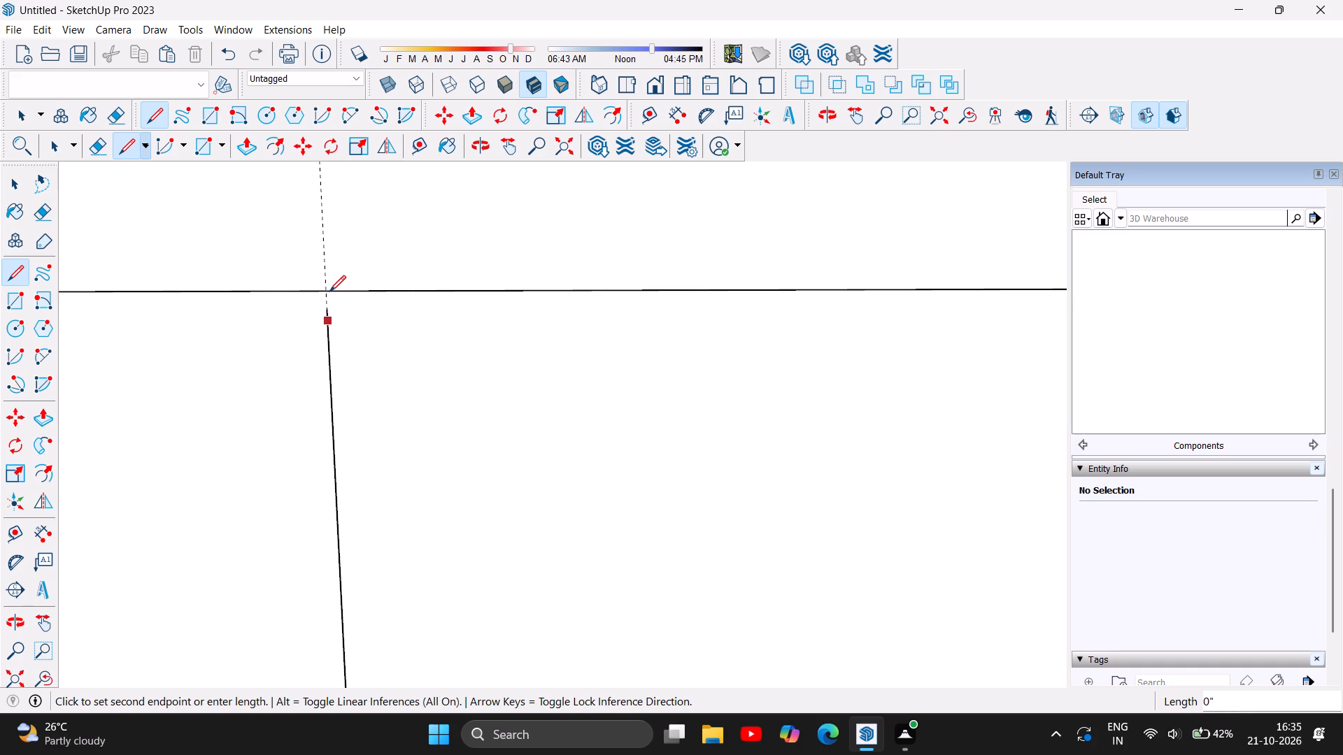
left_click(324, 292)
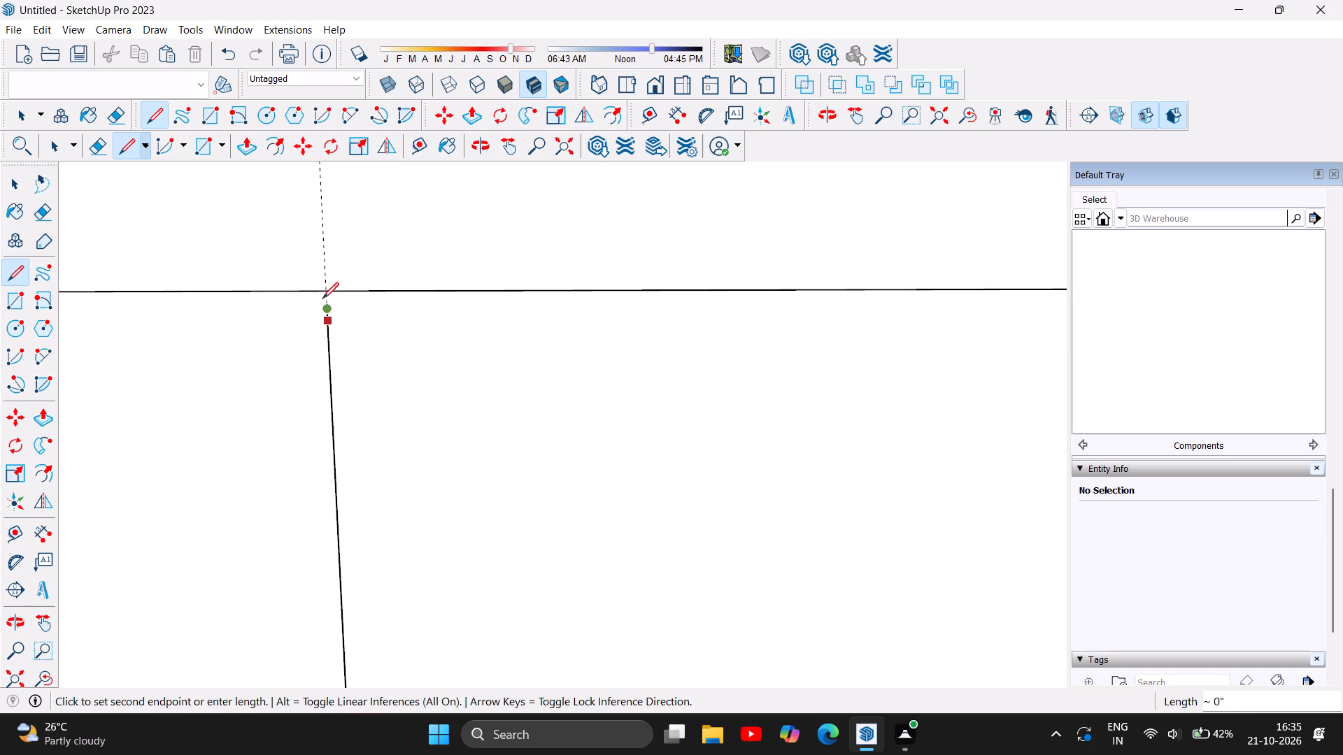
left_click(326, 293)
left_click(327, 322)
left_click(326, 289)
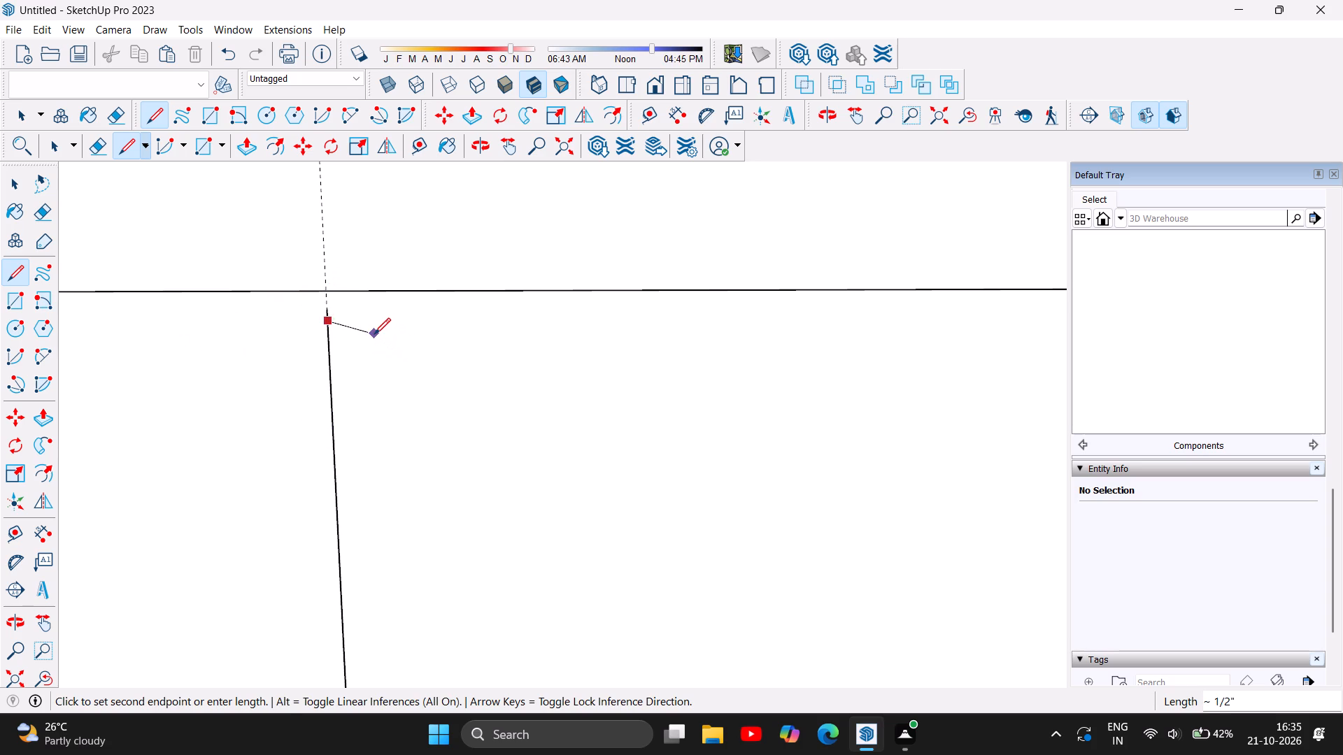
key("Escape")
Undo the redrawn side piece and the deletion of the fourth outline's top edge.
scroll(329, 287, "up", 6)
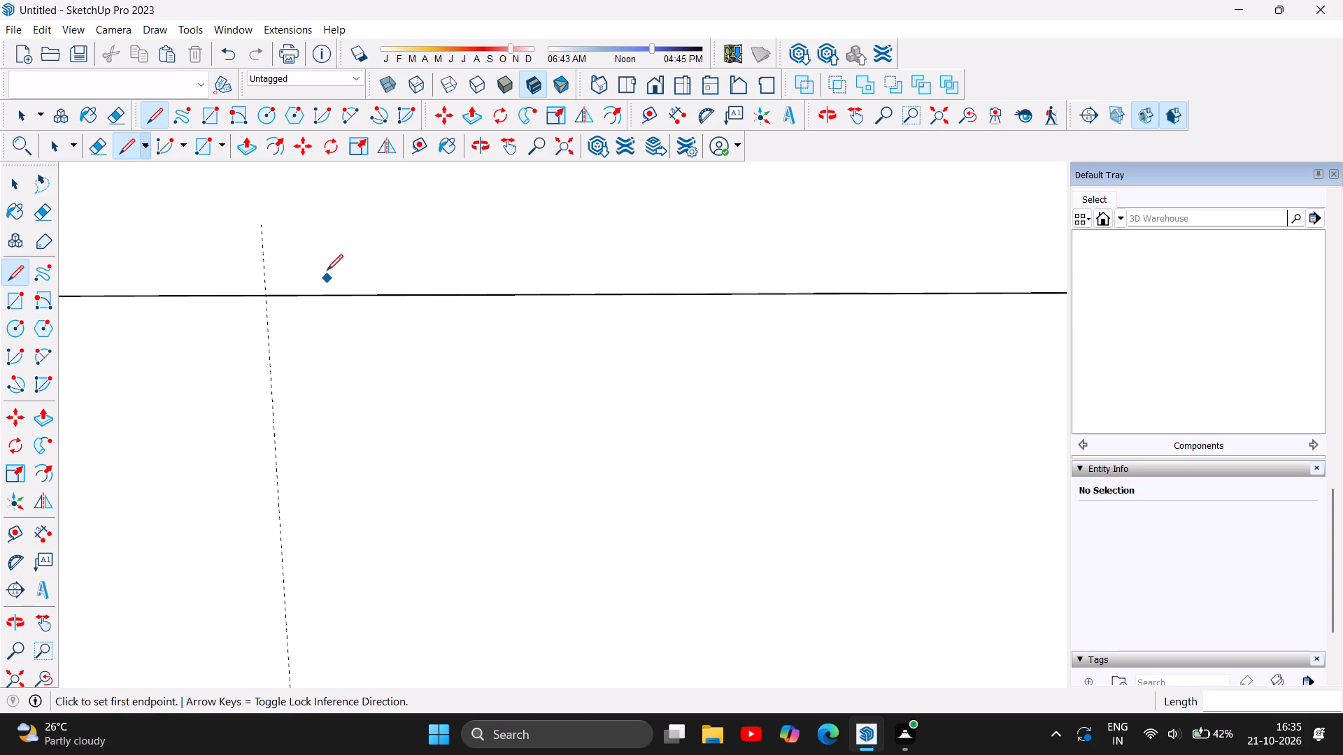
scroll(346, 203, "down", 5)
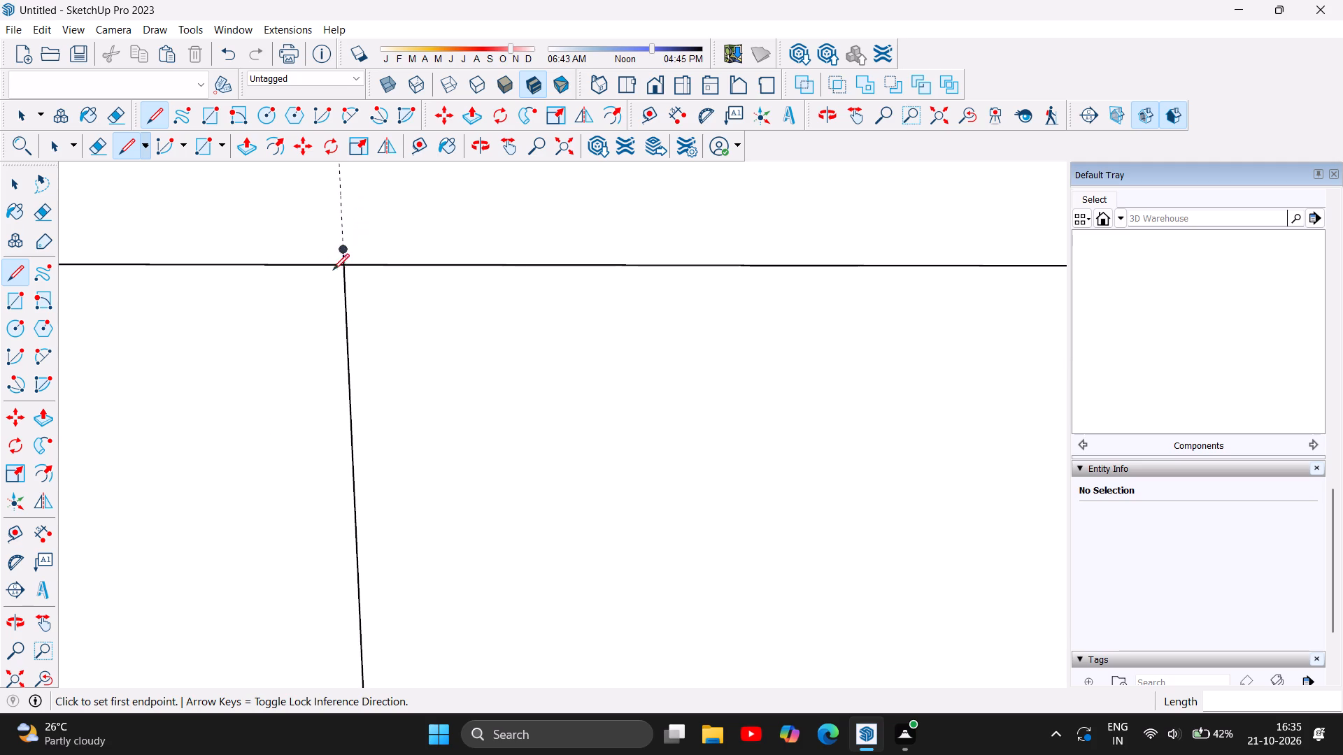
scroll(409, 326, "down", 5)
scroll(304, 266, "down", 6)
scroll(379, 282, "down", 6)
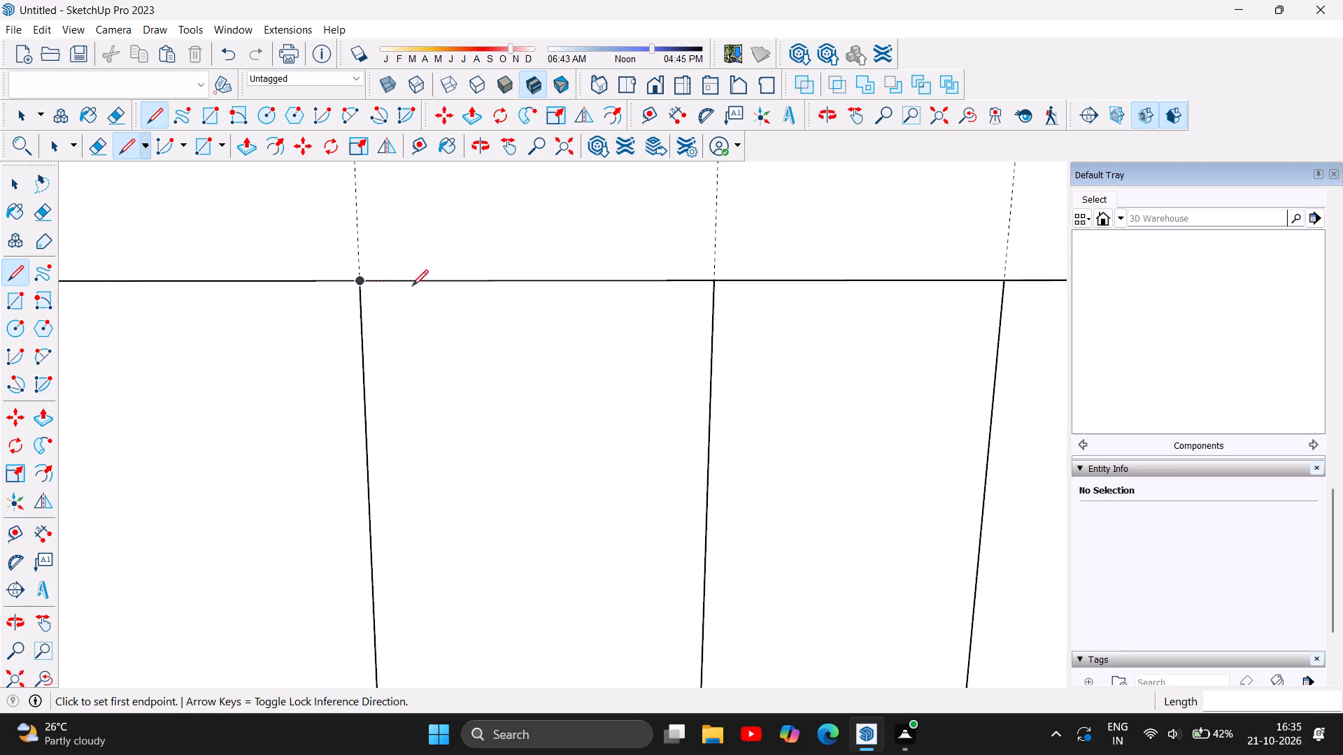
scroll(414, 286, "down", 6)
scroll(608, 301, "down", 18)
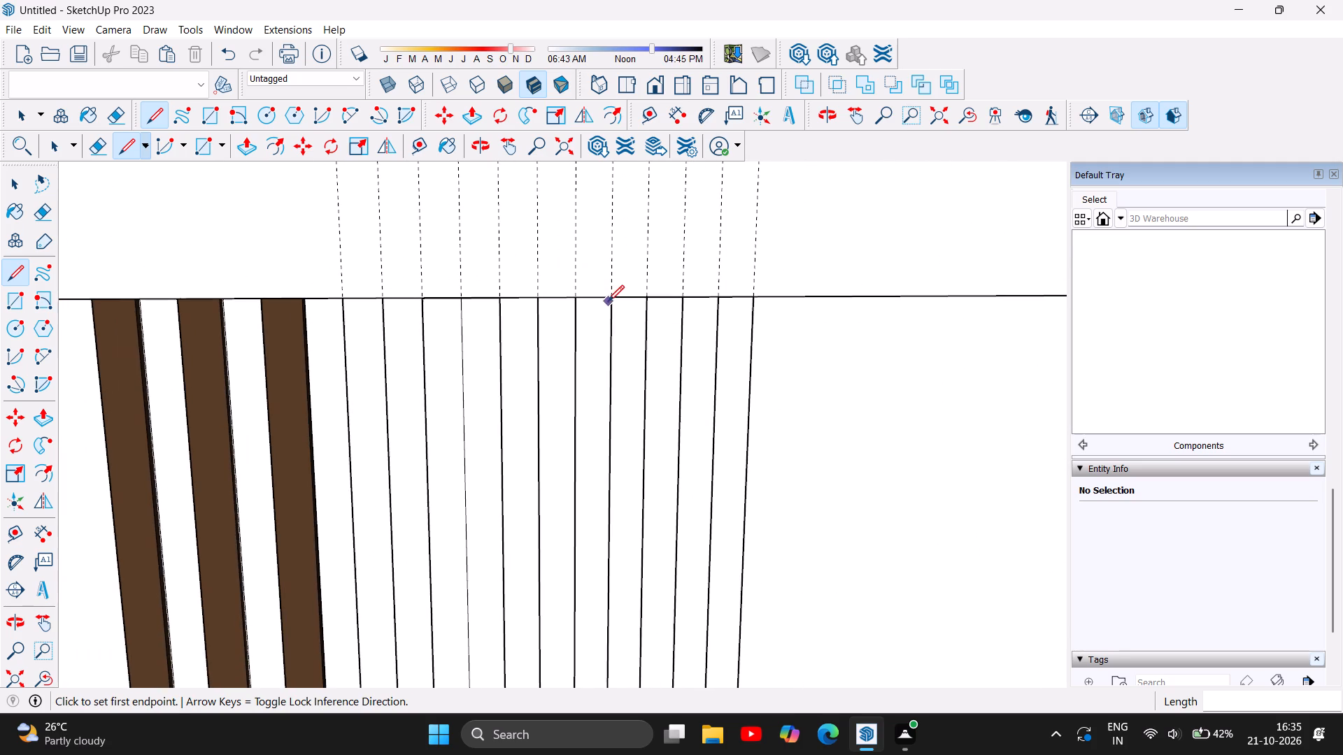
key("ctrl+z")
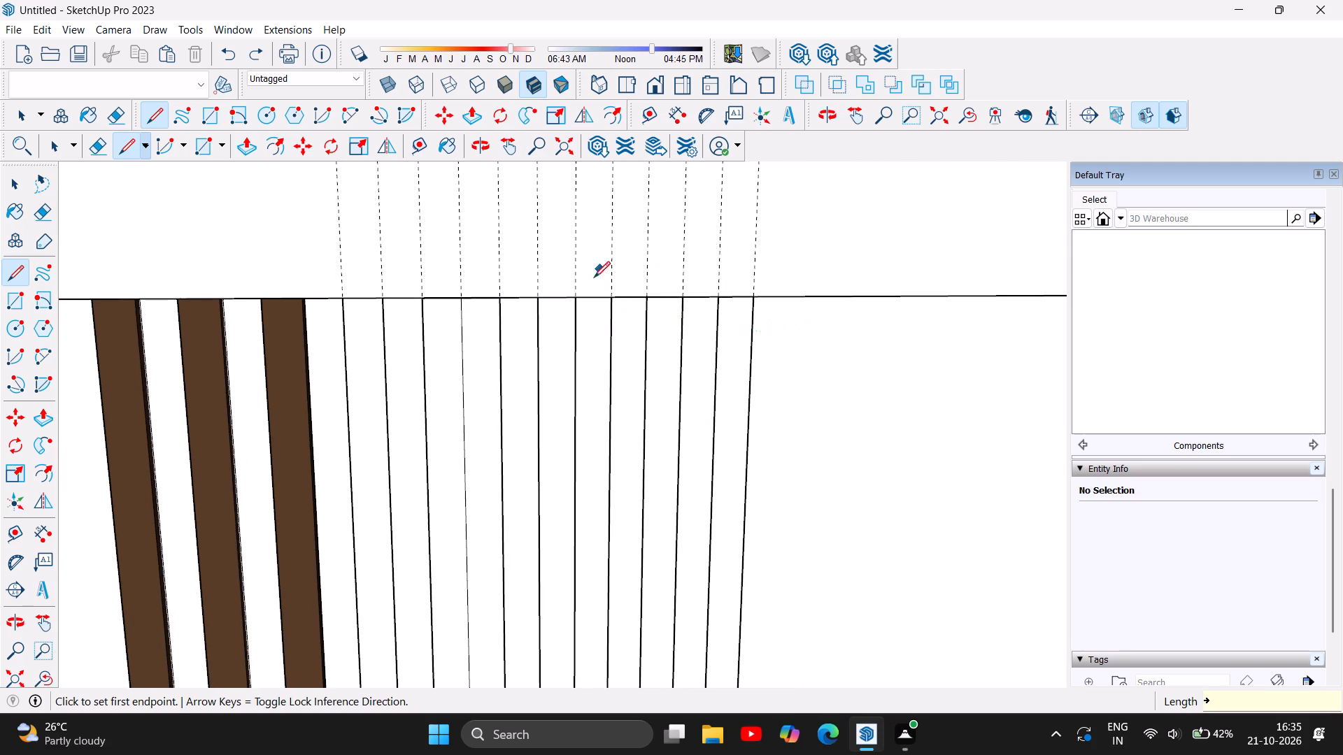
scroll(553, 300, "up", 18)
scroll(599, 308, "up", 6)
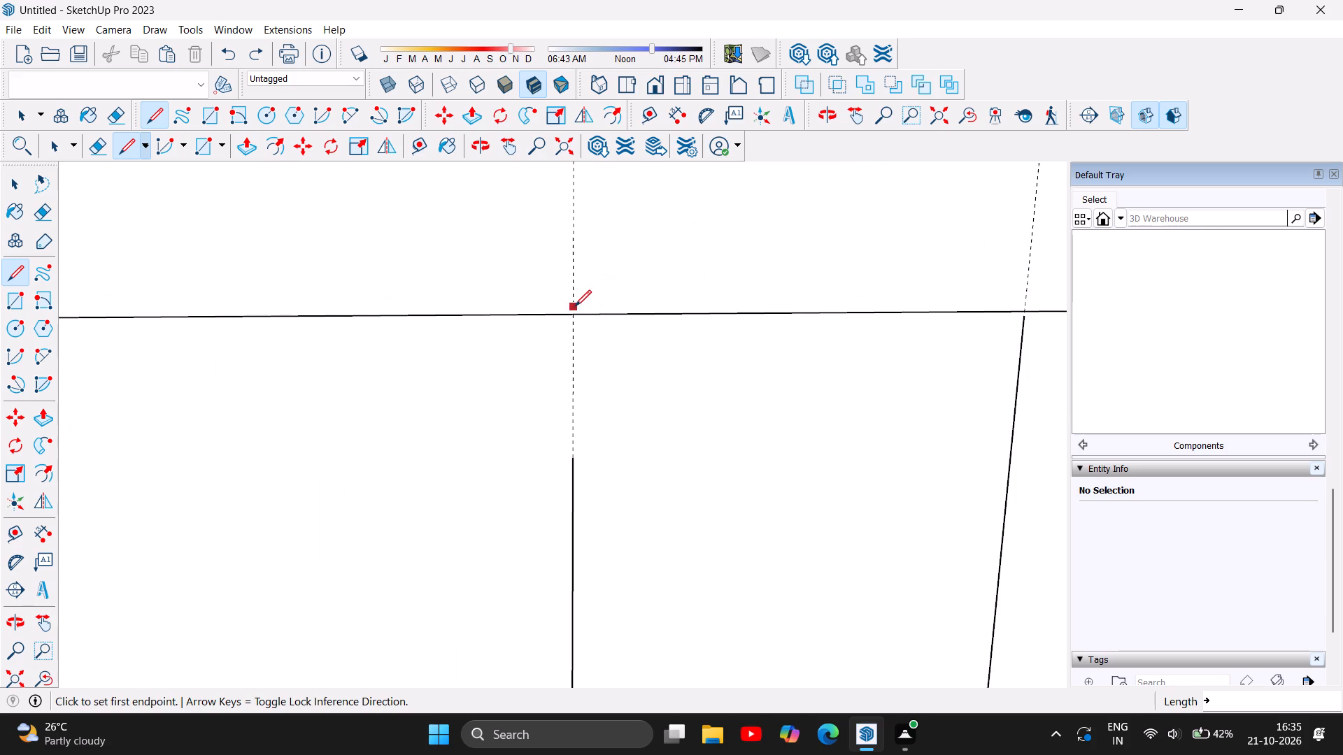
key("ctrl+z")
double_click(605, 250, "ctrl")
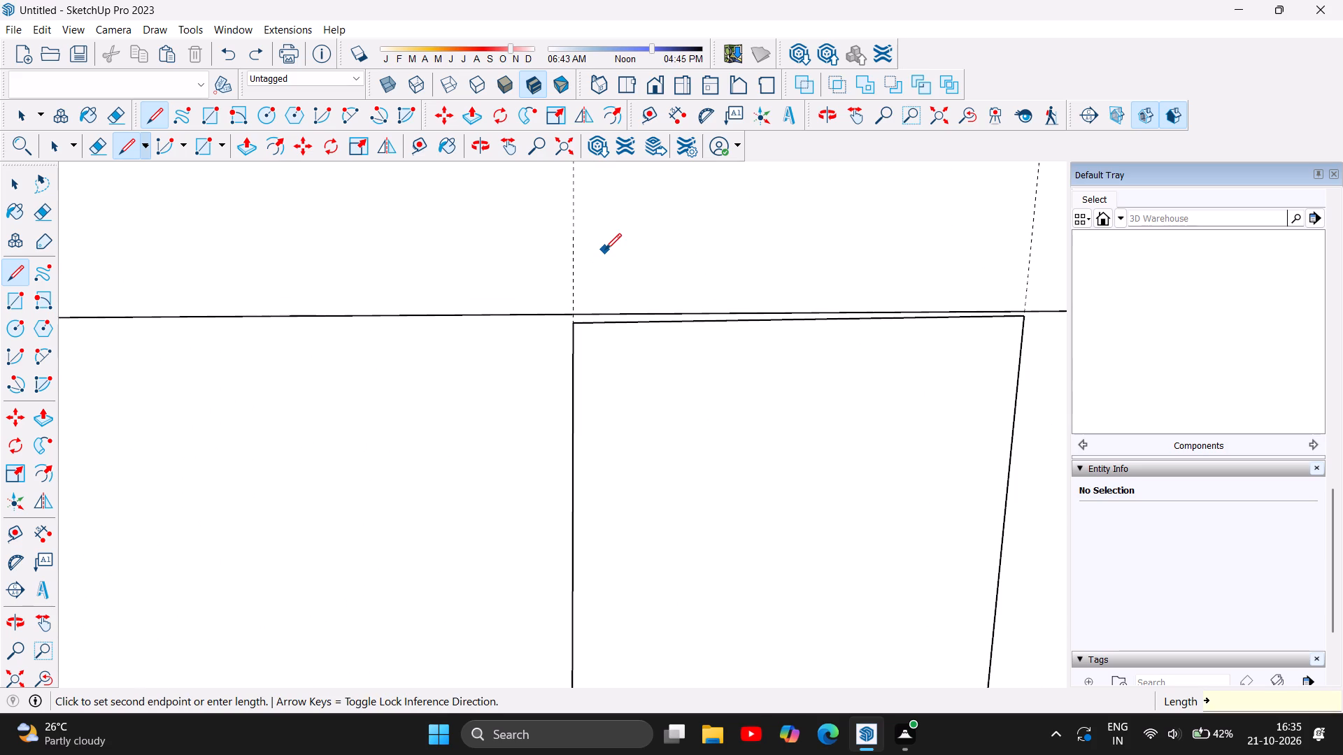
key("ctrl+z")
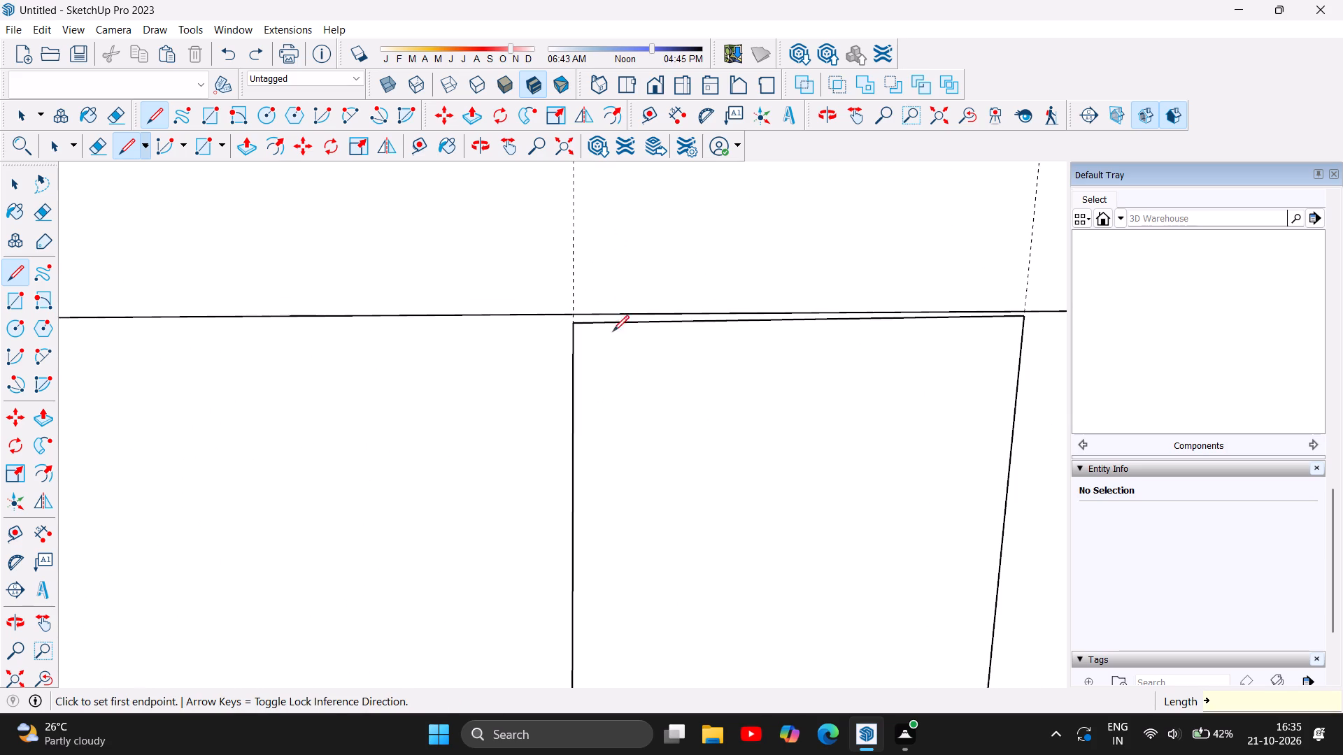
Close the gap in the fourth outline's top edge with a line about 1/8" long ending on the seventh guide.
scroll(575, 317, "up", 5)
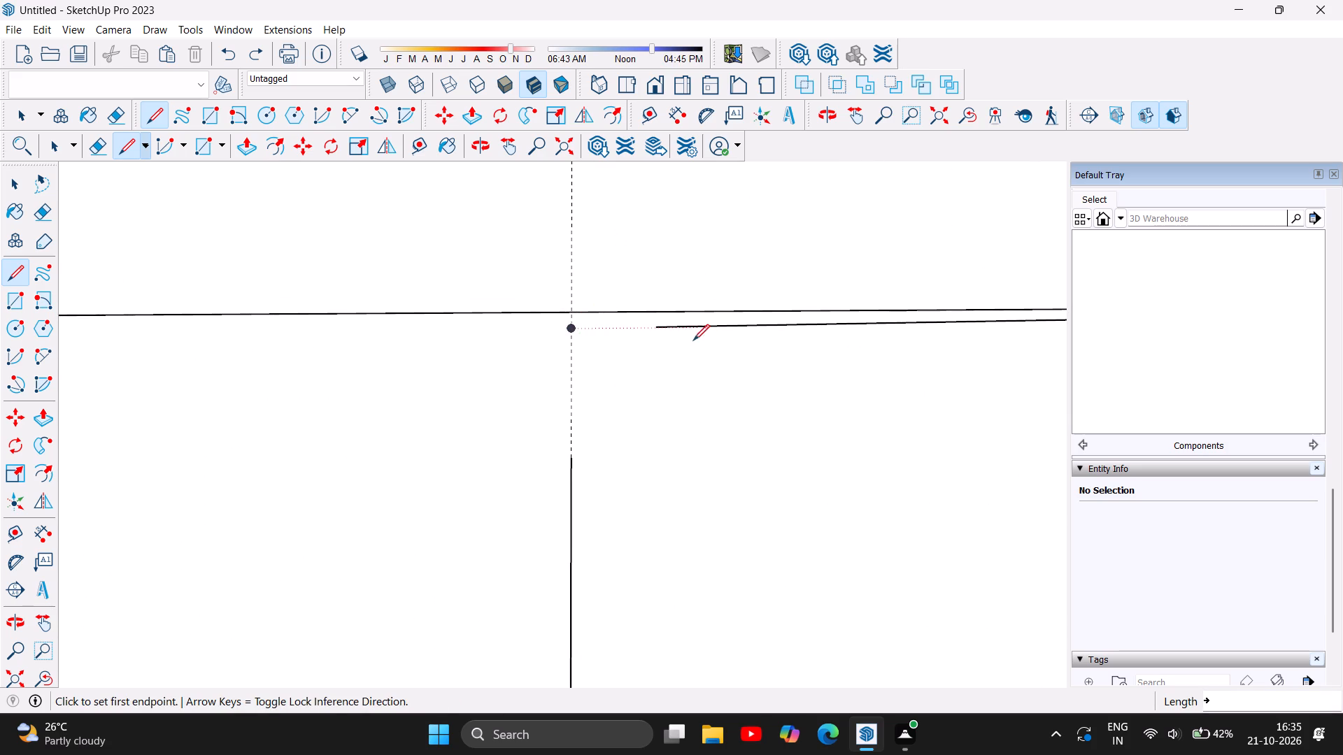
left_click(658, 329)
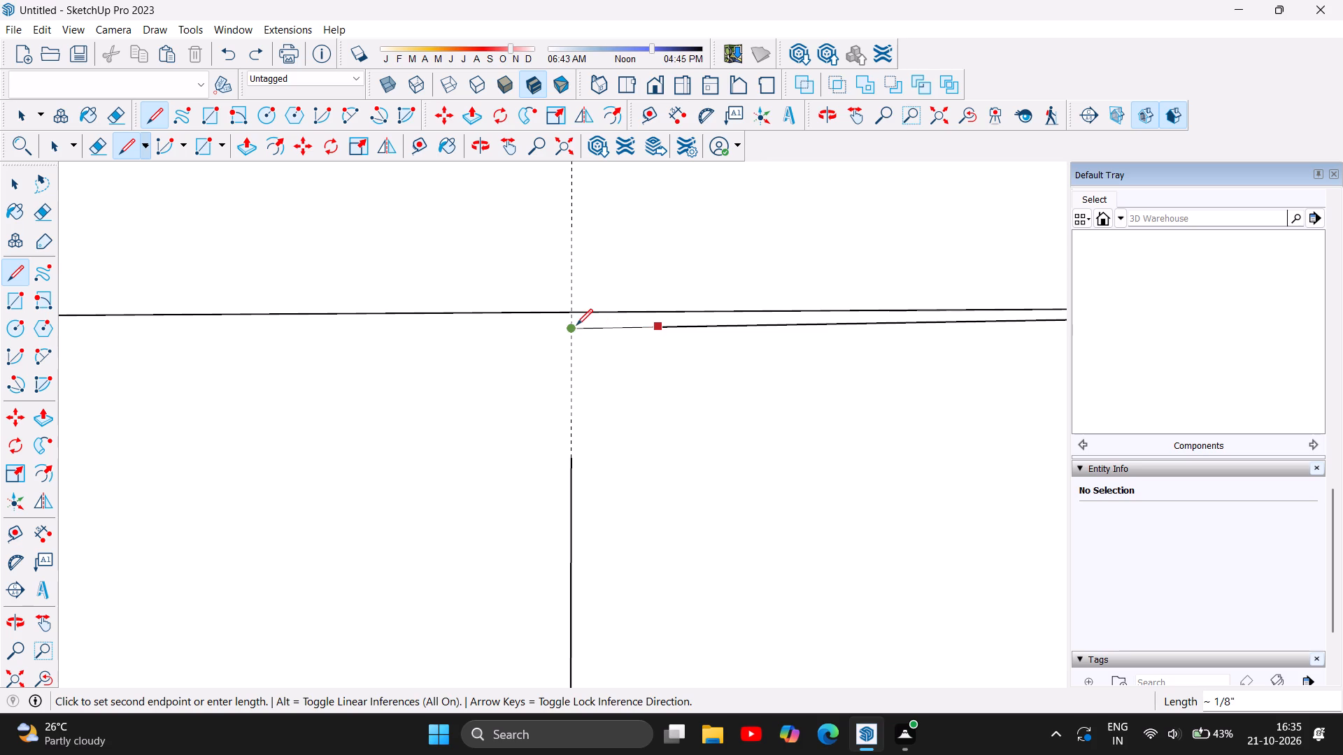
left_click(571, 329)
scroll(429, 366, "down", 5)
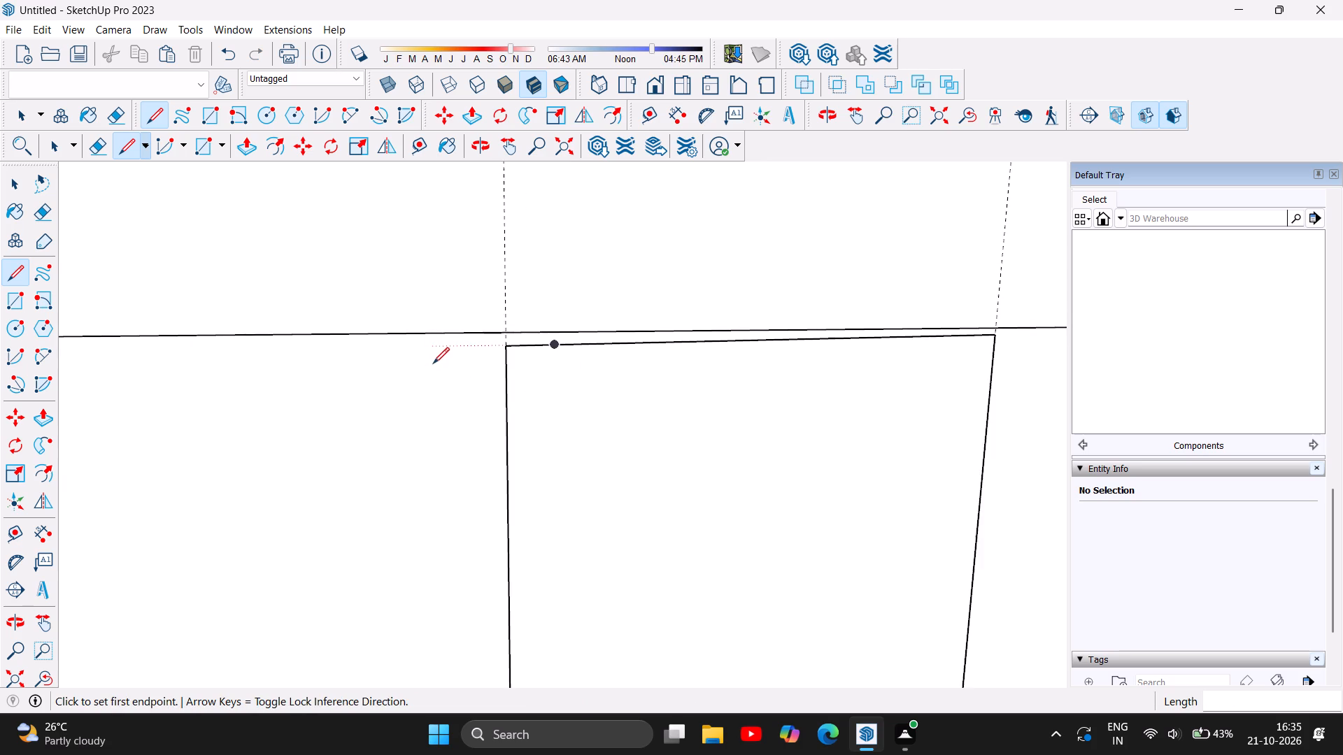
scroll(434, 363, "down", 5)
scroll(749, 271, "down", 9)
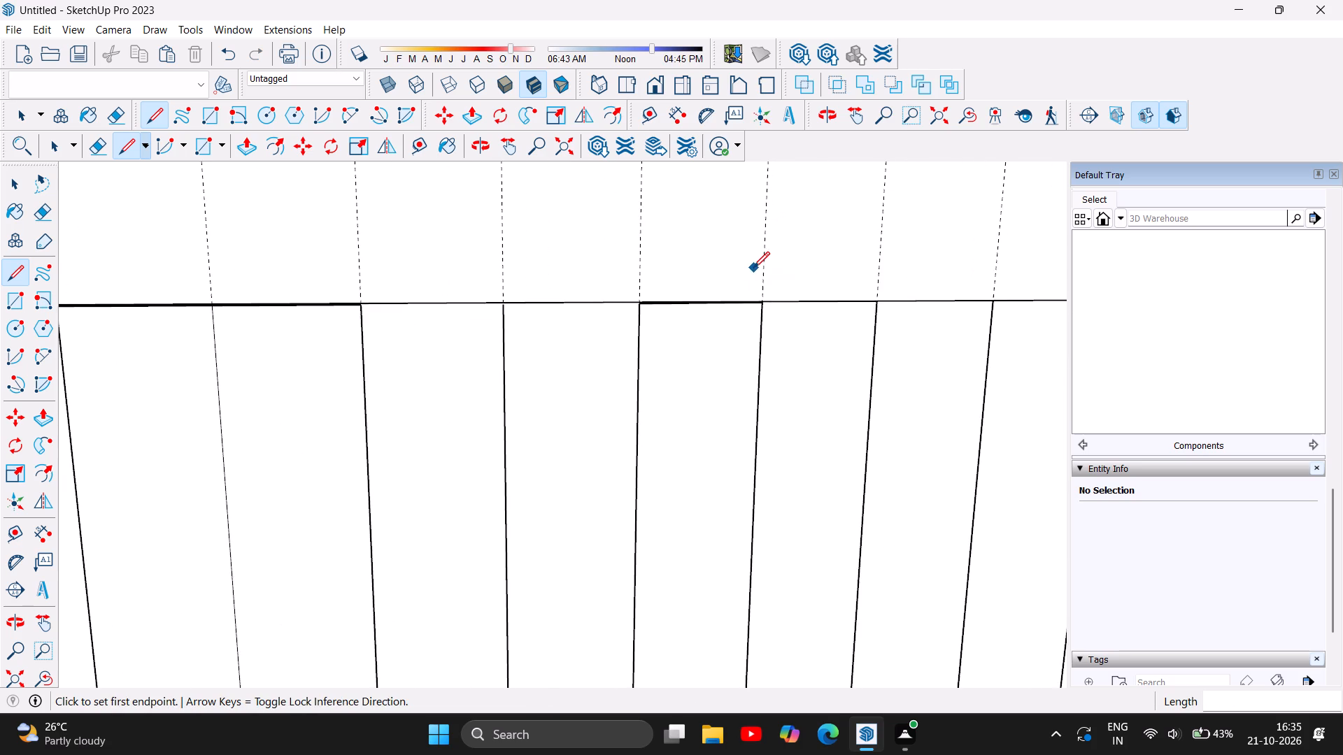
scroll(753, 268, "down", 15)
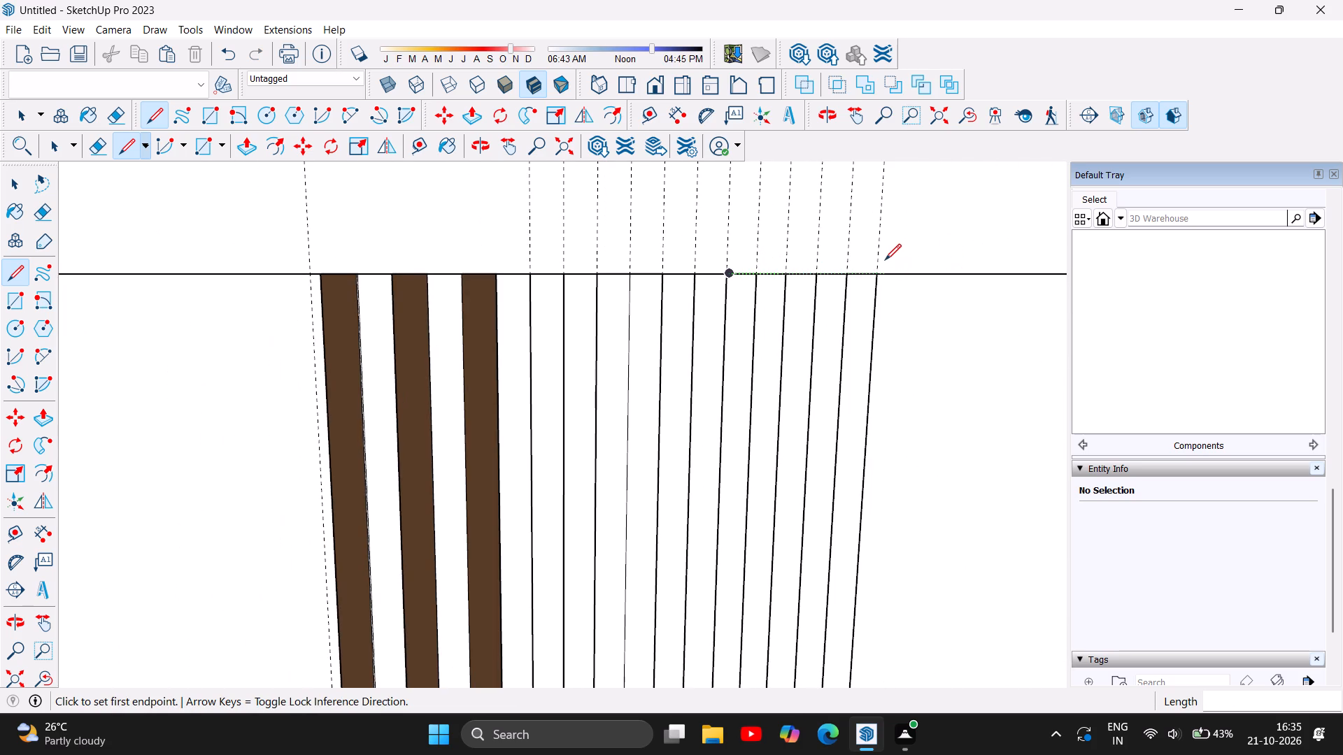
key("Escape")
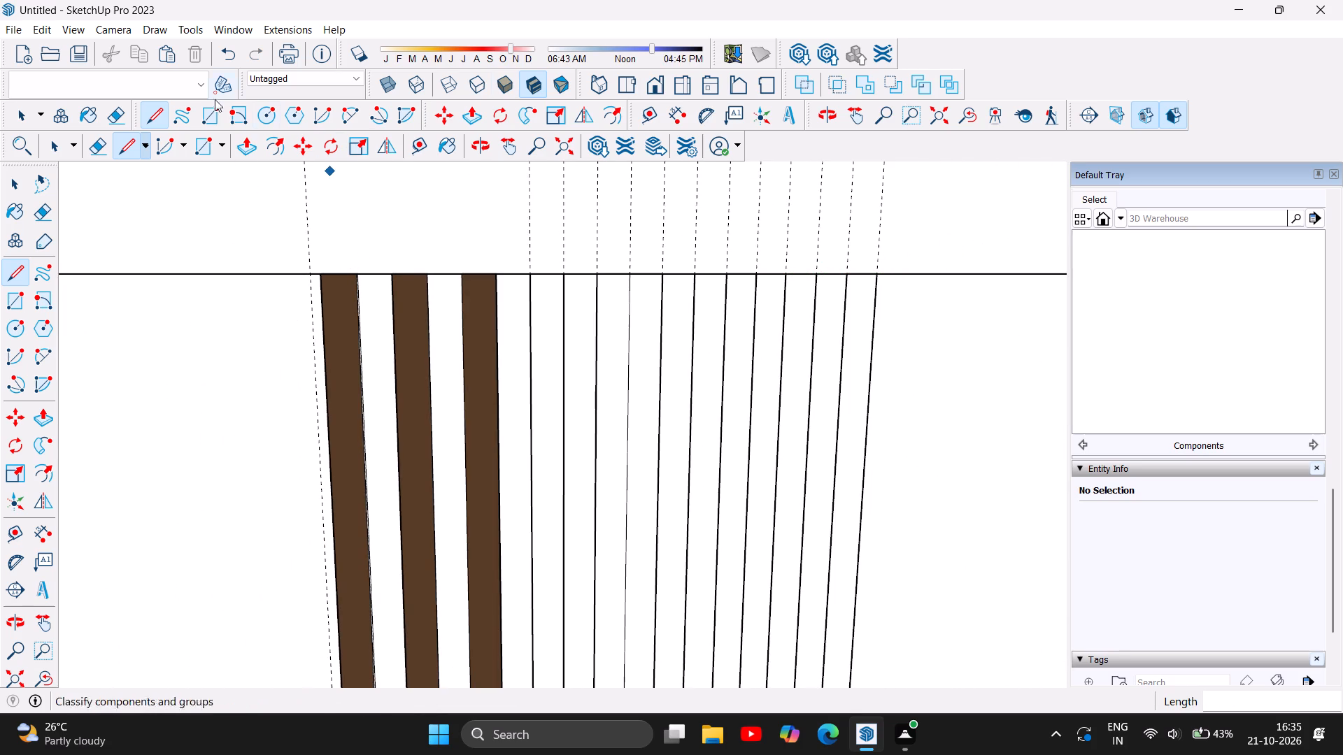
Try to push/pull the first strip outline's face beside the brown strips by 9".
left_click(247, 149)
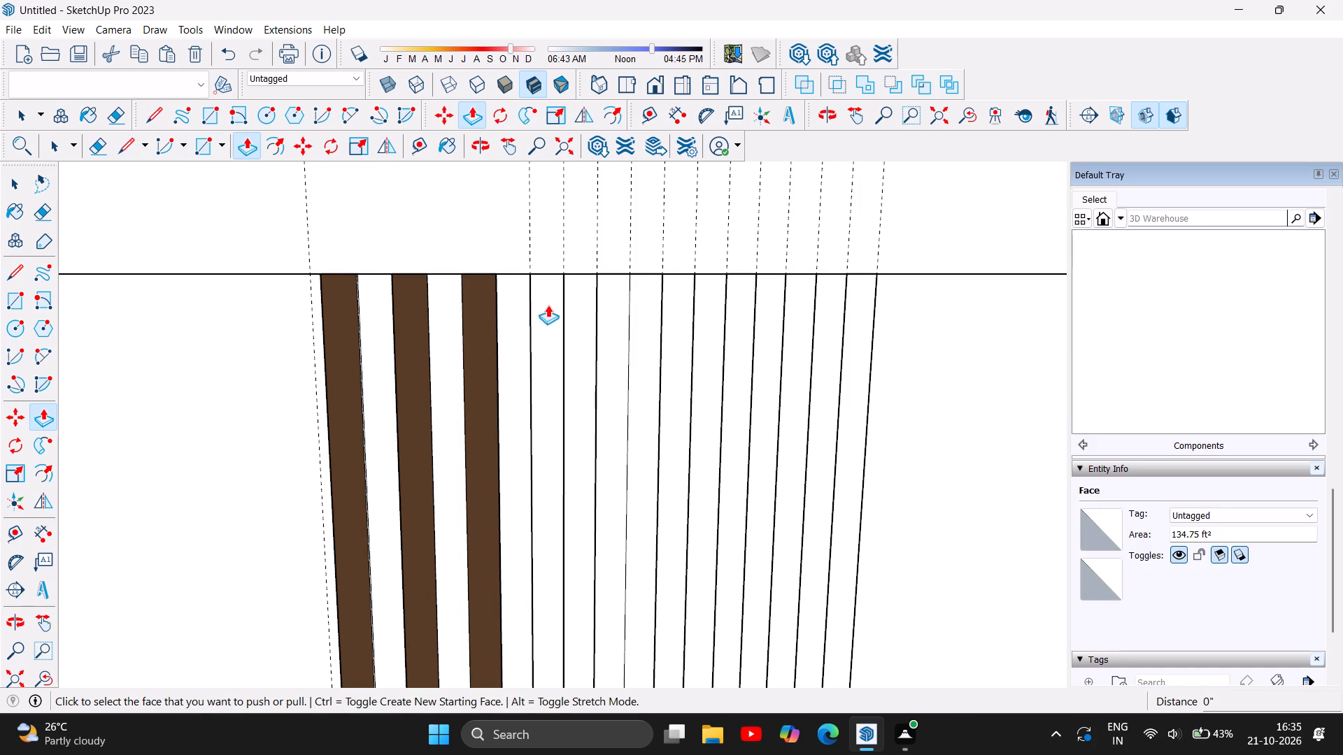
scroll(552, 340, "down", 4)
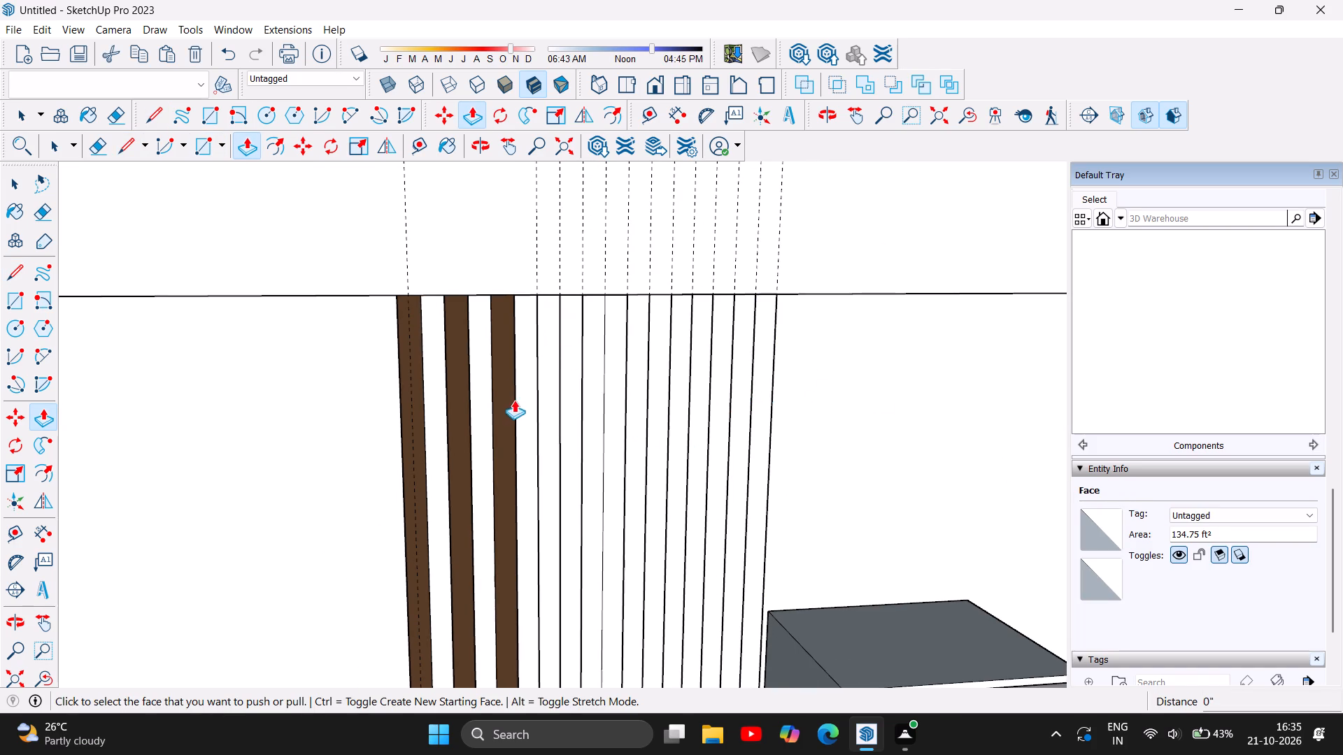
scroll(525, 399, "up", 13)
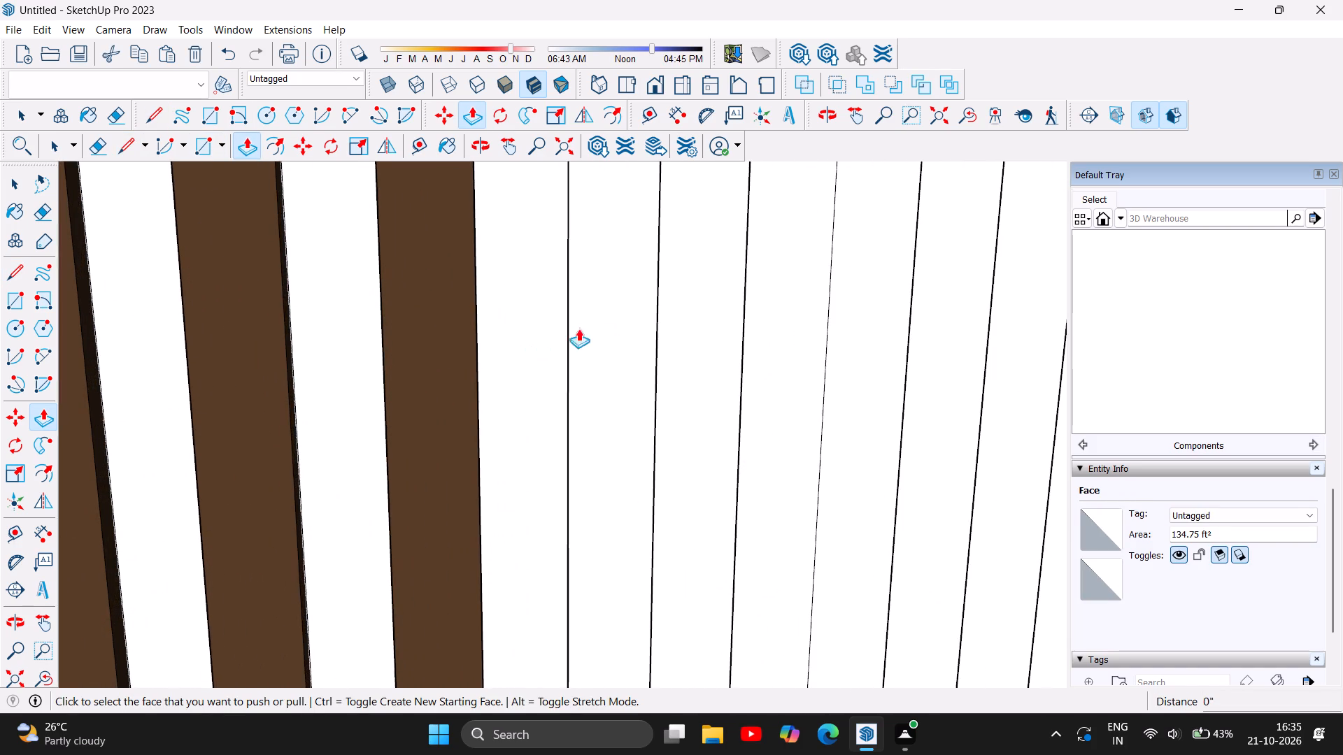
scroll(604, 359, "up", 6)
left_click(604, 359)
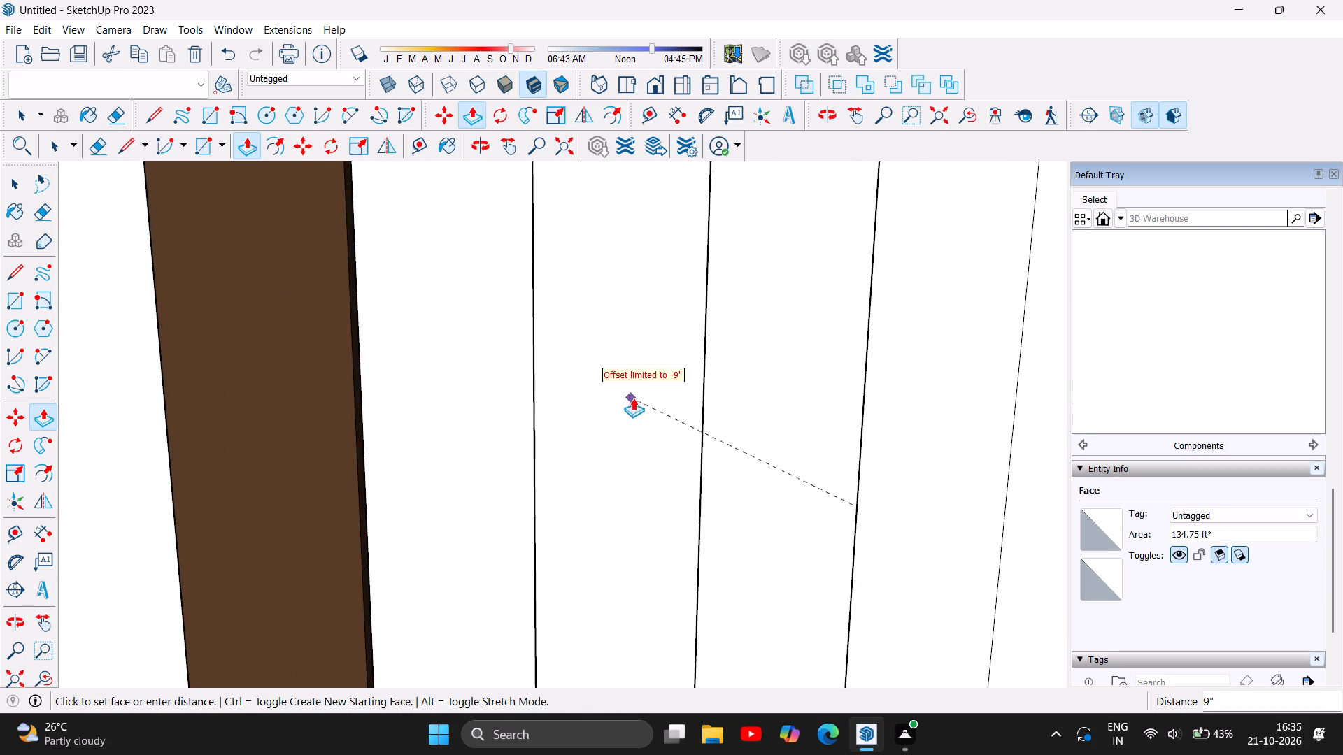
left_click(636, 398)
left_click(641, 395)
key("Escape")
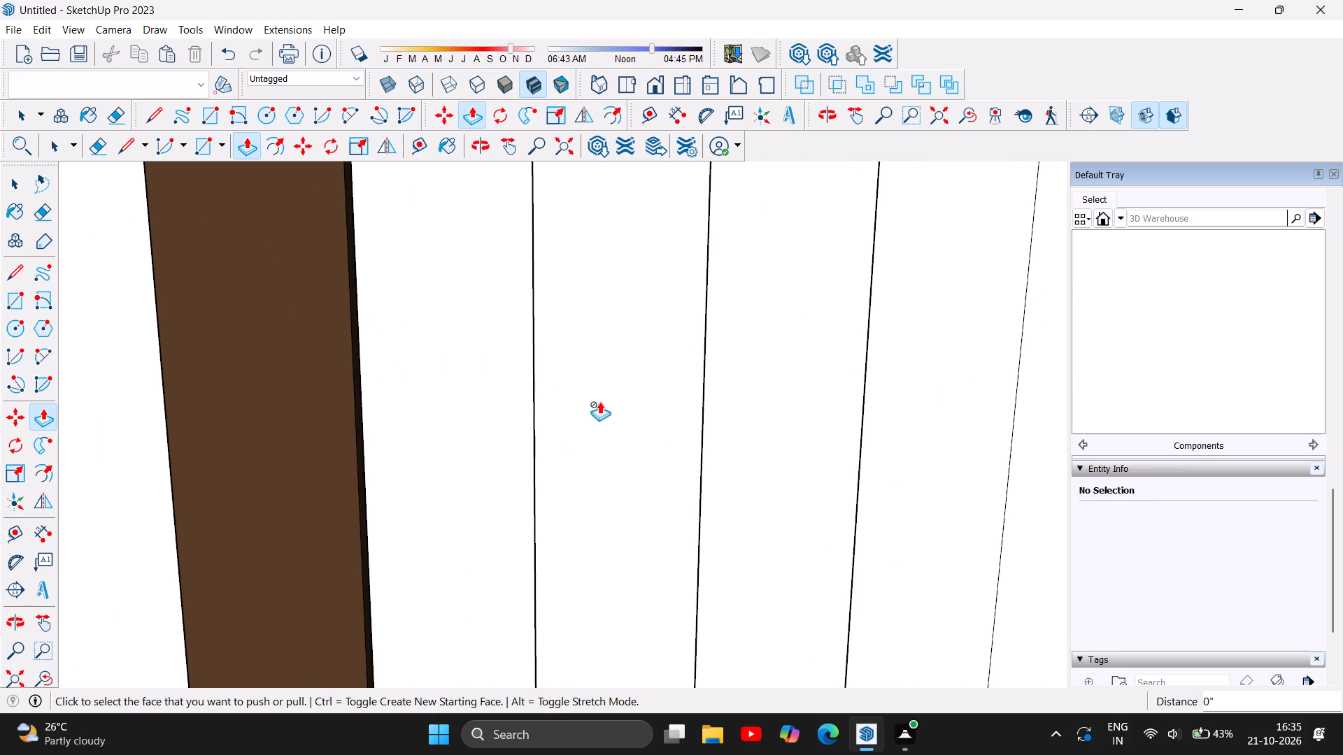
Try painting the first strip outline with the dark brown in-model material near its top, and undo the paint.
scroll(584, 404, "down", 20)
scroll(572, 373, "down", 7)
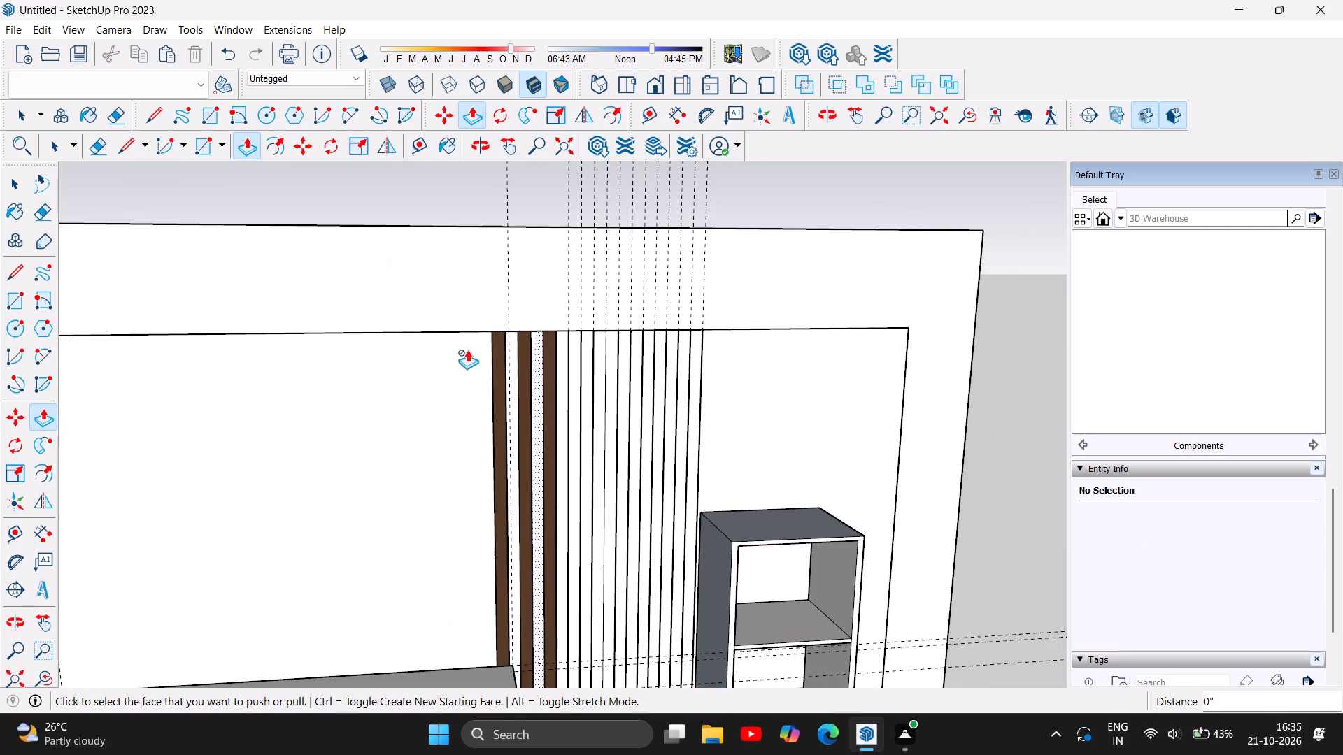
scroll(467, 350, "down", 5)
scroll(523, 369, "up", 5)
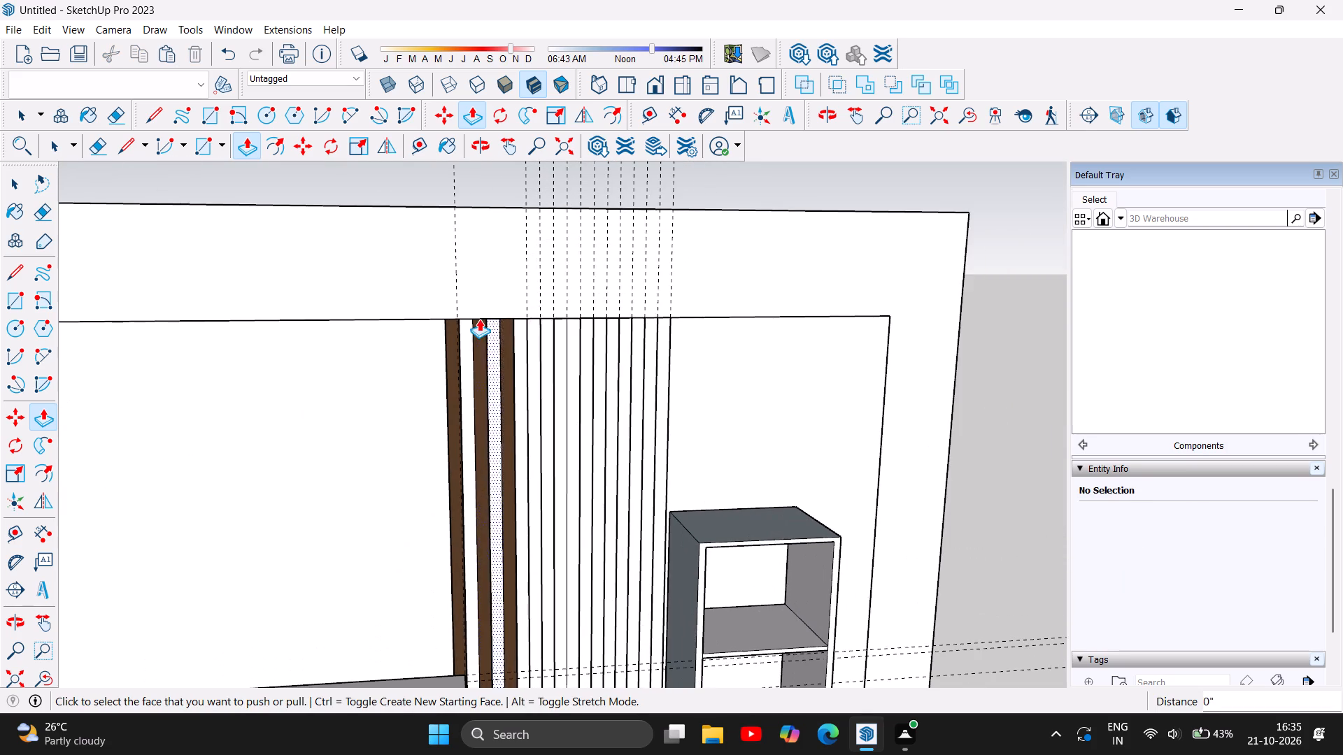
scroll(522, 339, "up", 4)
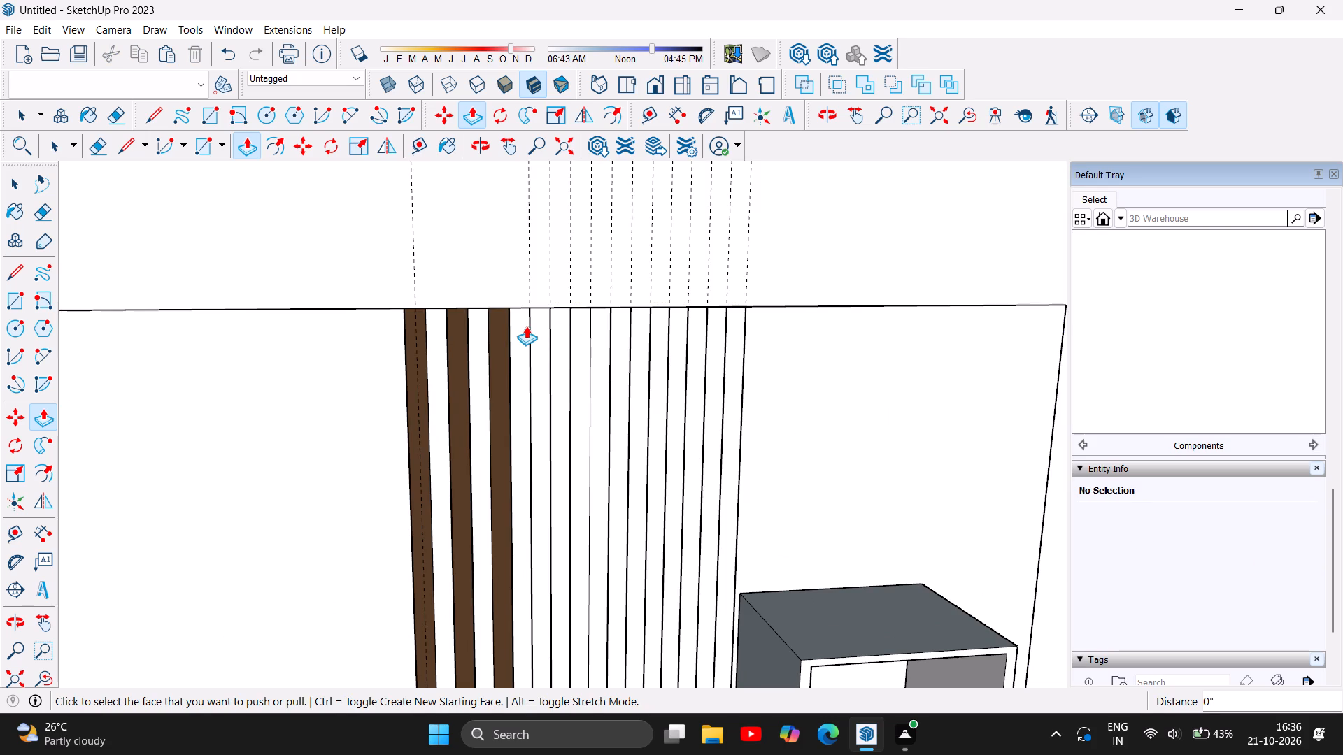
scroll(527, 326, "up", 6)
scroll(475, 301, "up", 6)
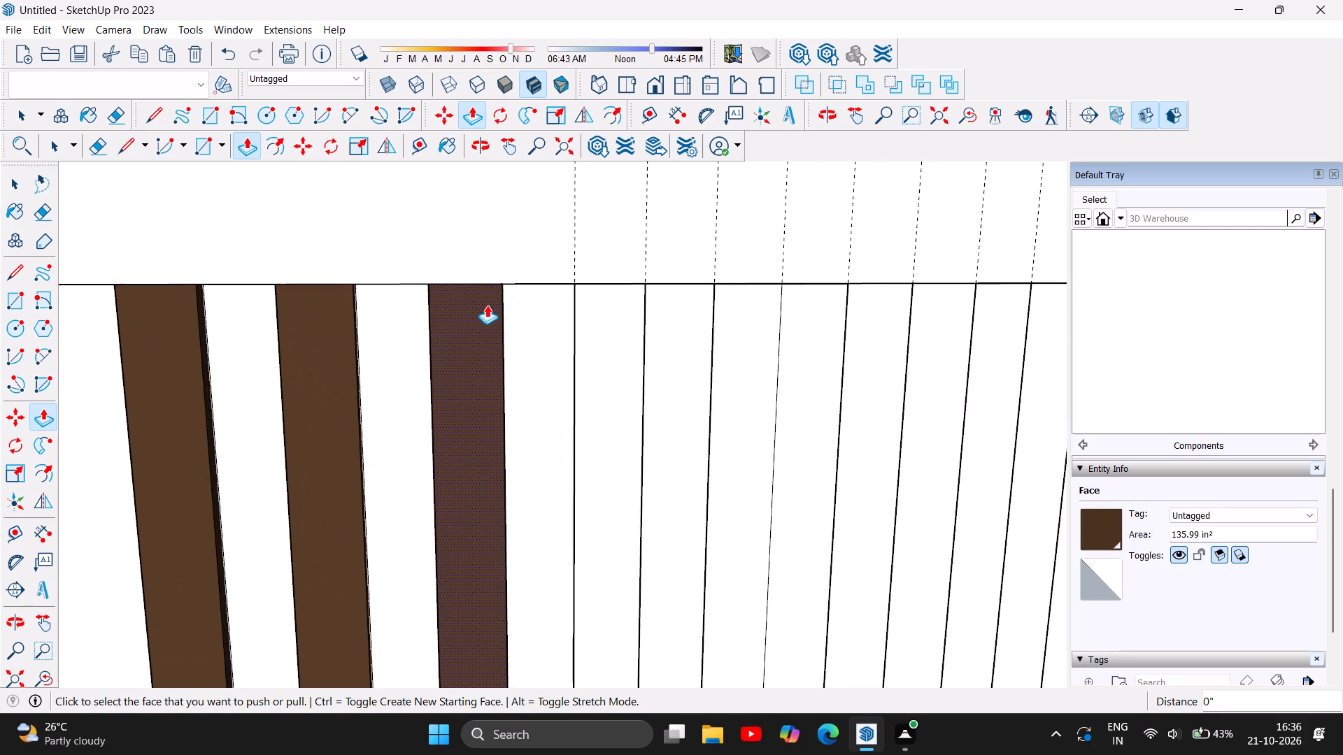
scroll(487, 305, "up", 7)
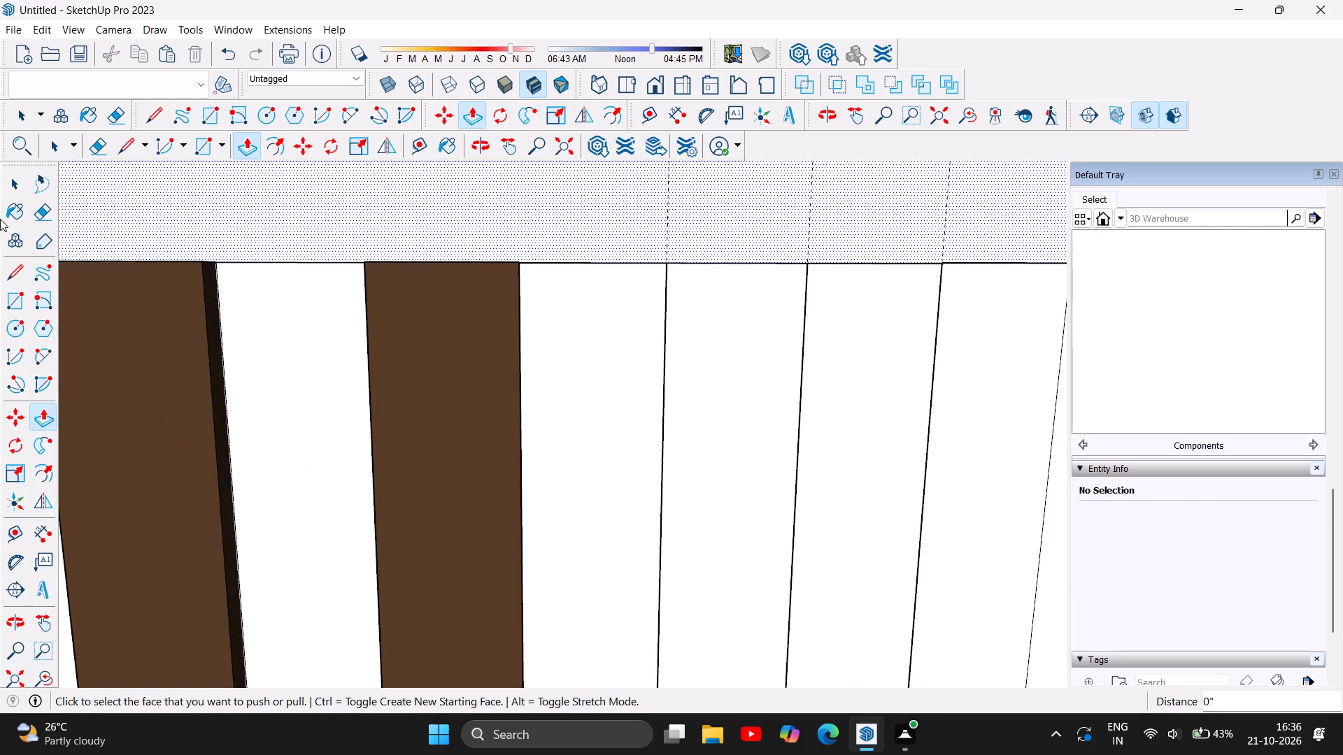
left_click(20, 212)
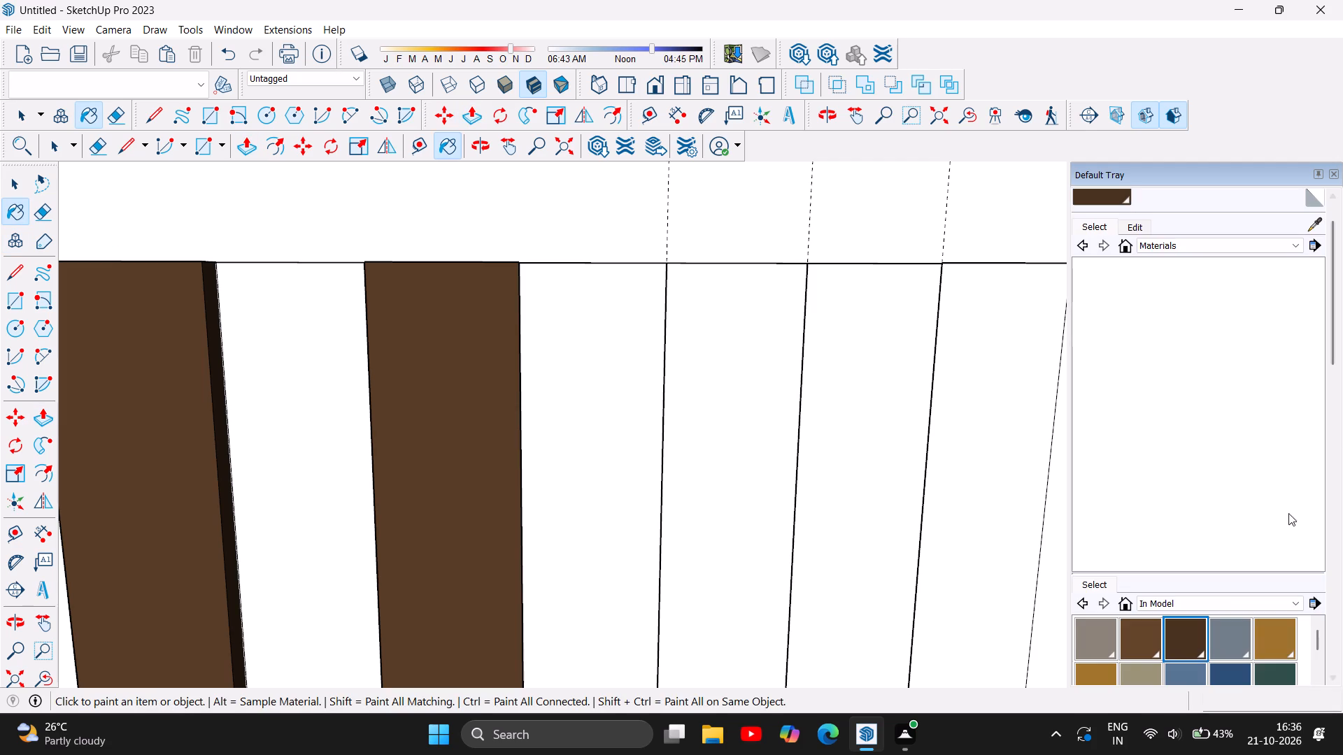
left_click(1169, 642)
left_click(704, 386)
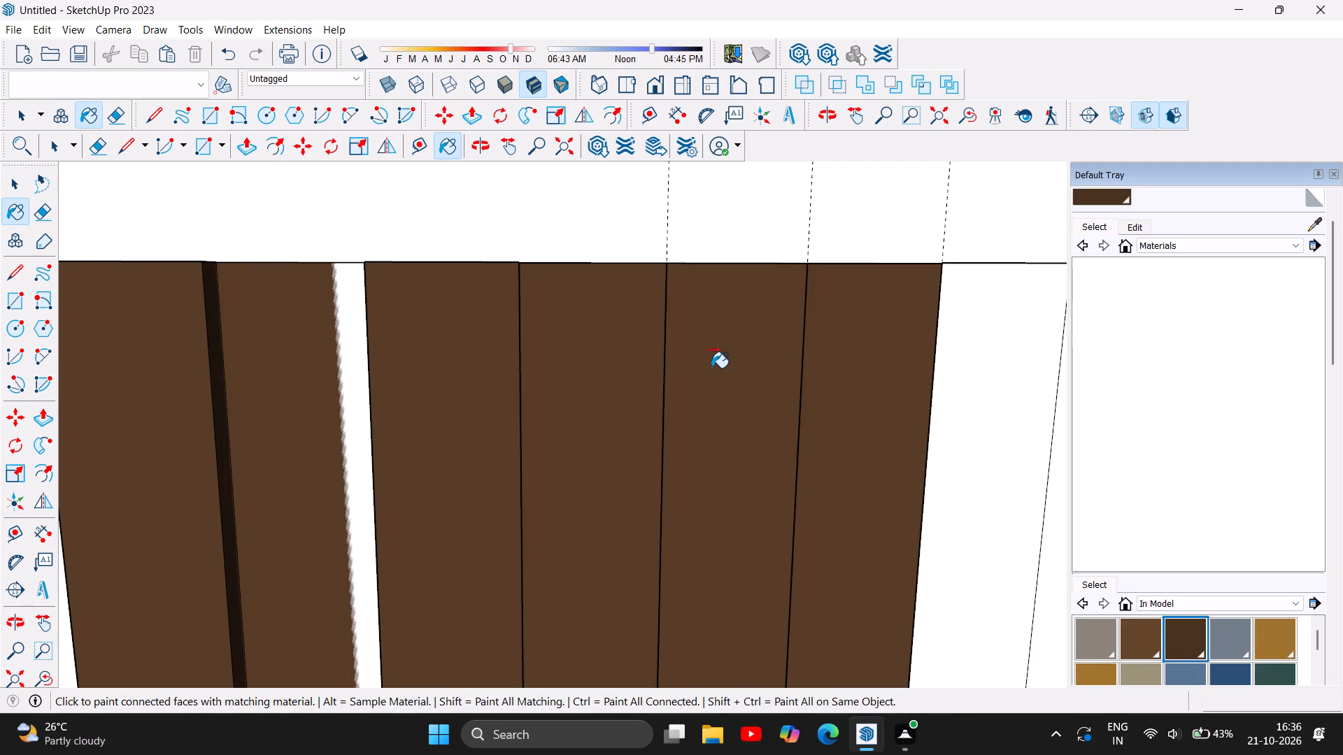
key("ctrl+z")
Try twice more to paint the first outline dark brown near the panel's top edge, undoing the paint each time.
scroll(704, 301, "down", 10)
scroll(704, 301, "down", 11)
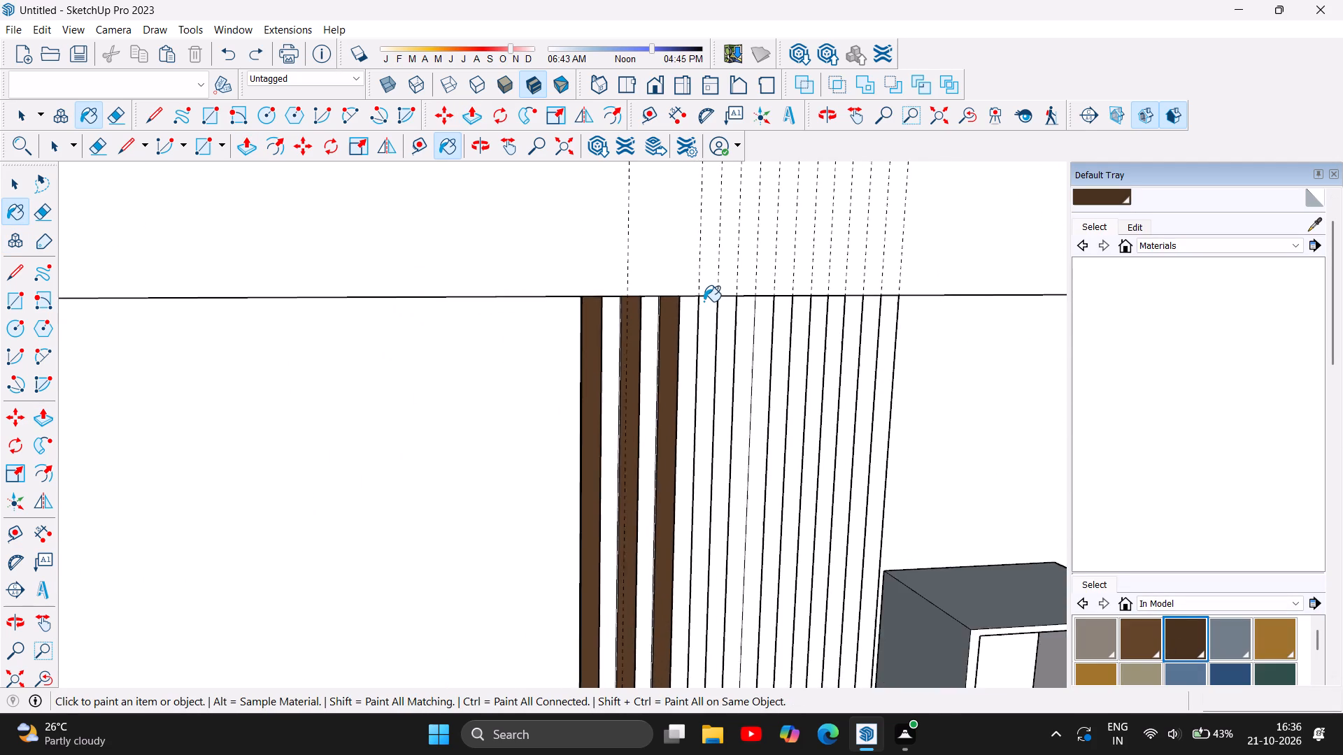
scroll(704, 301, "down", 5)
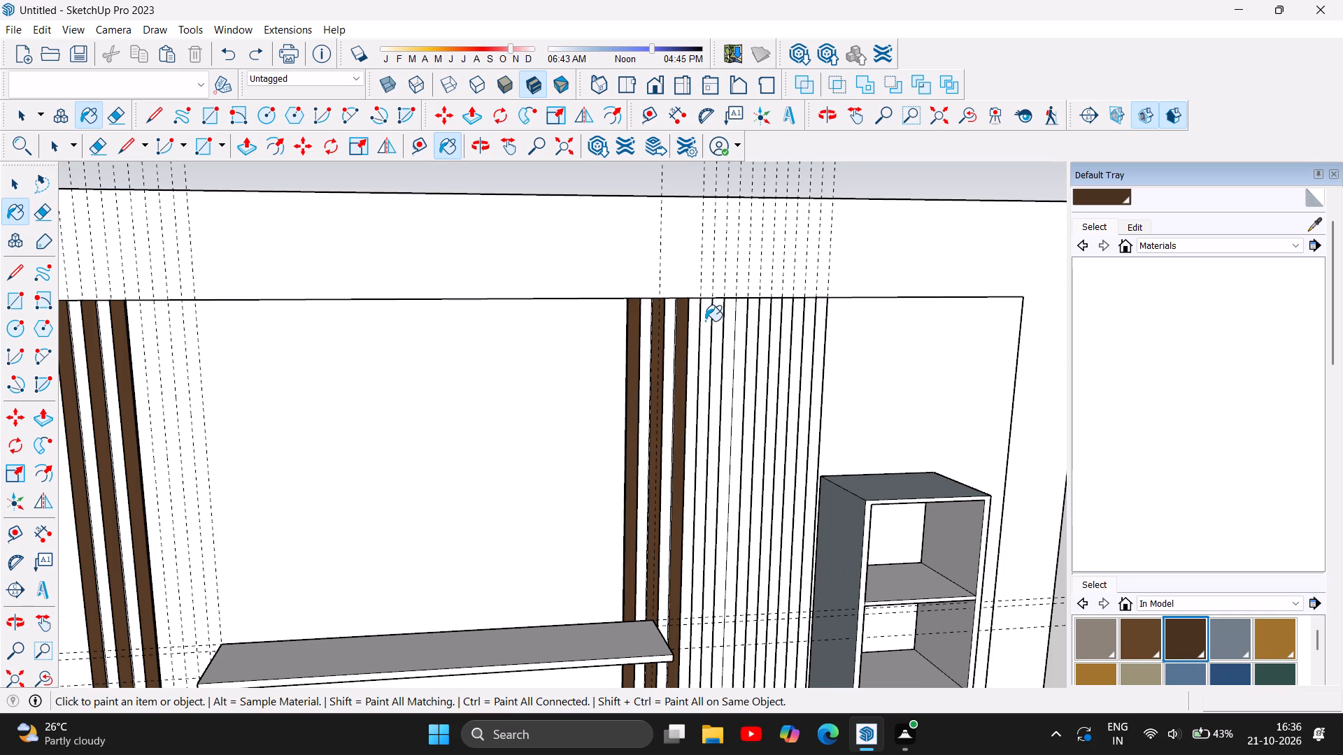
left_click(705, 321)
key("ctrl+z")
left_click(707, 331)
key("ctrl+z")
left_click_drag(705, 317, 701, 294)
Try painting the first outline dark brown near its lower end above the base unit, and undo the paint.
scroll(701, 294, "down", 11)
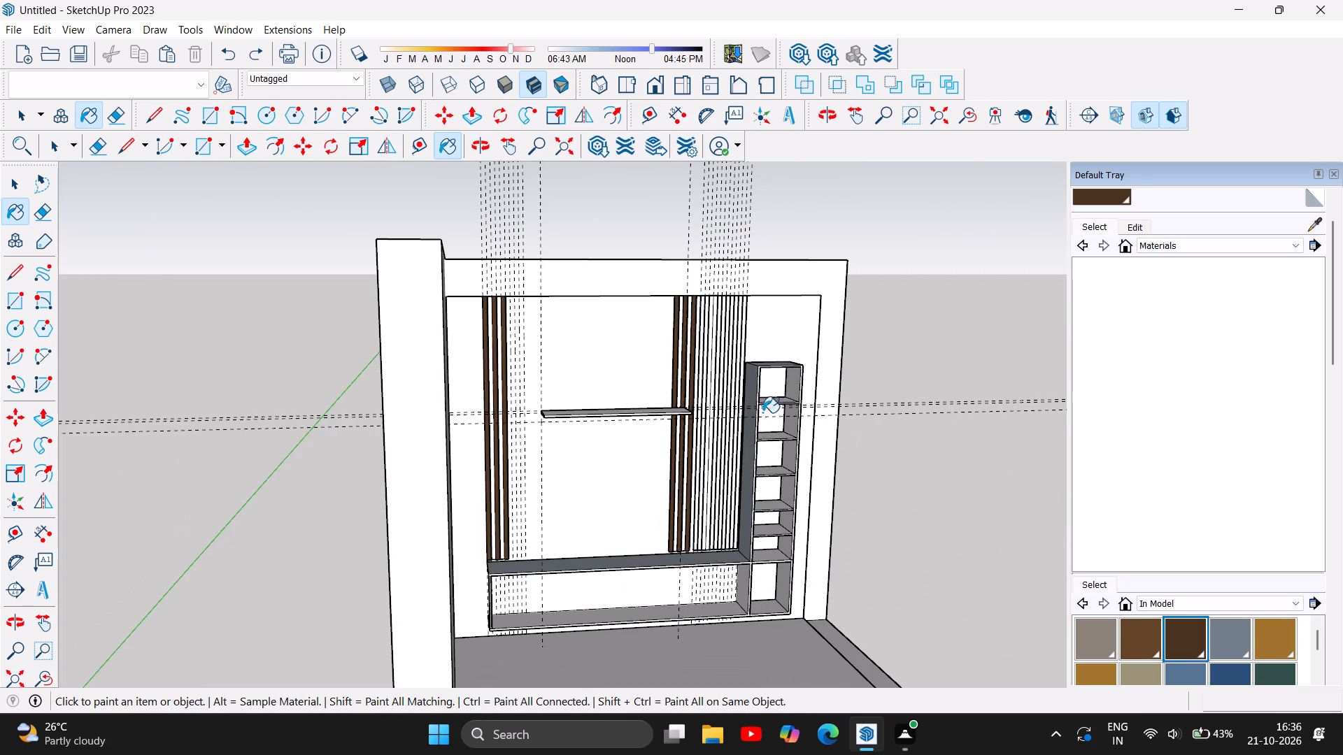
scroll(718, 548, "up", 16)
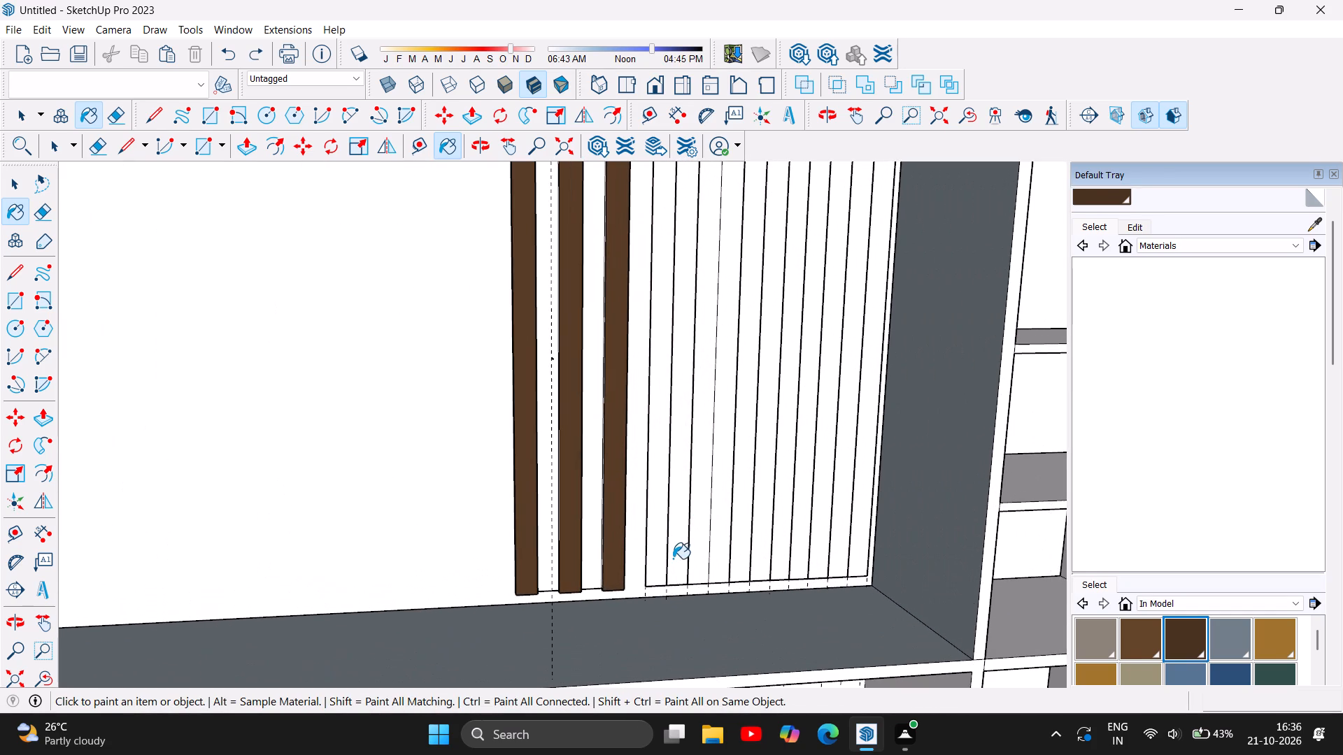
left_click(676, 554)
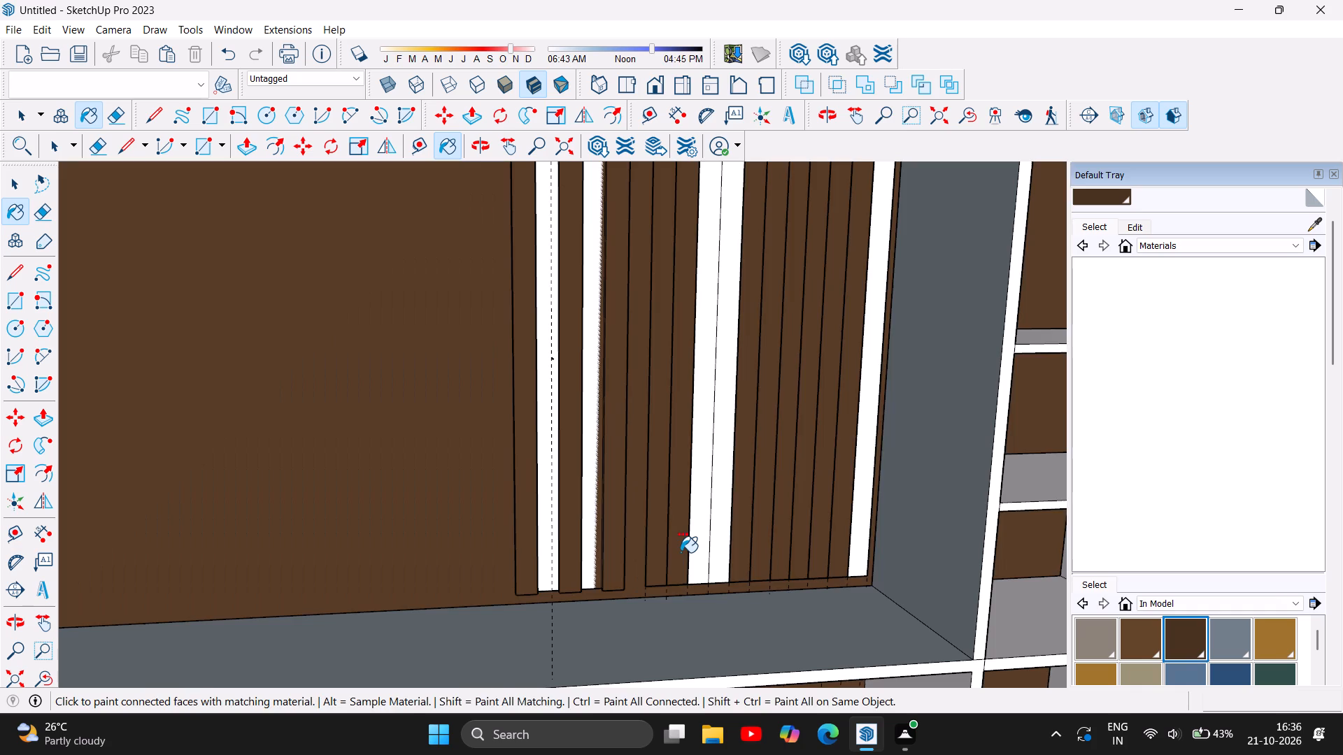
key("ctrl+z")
Delete the five bottom edge segments that join neighbouring strip outlines, keeping each outline's own bottom edge.
scroll(733, 611, "up", 4)
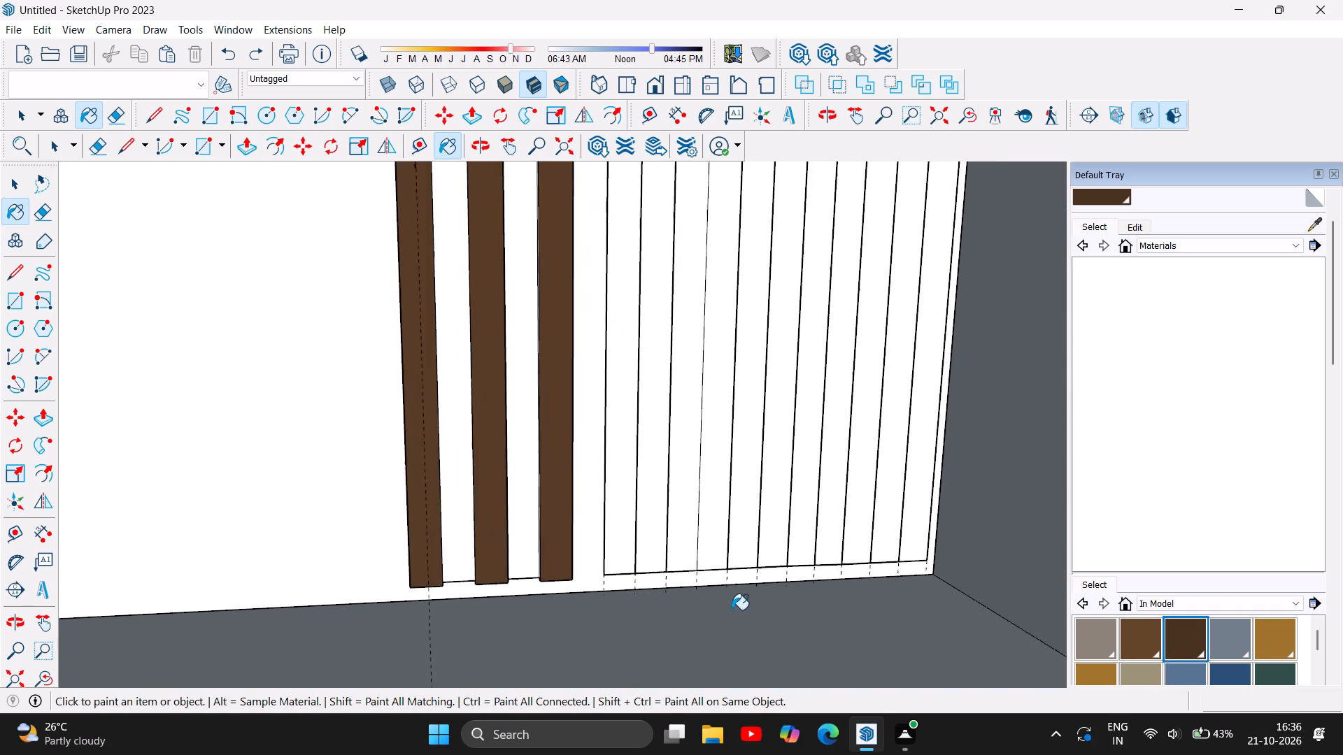
scroll(732, 610, "up", 1)
scroll(684, 563, "up", 6)
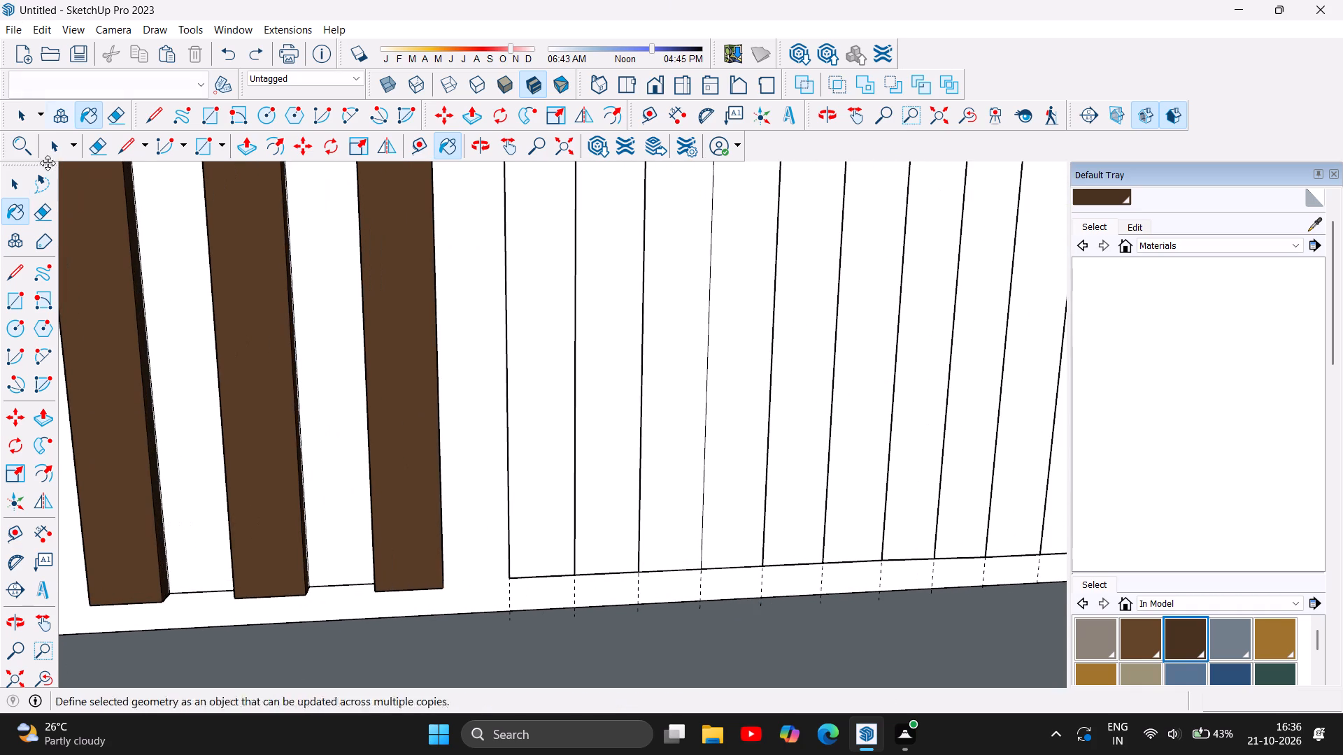
left_click(11, 175)
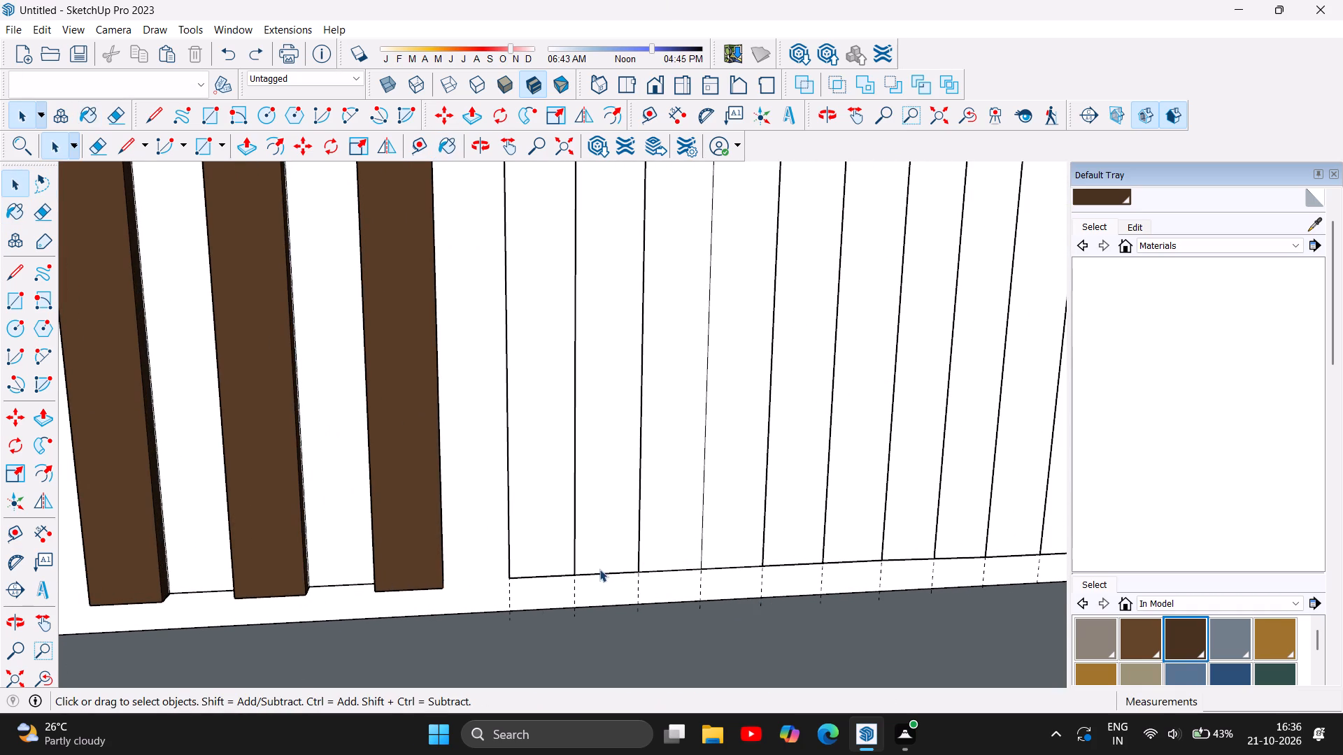
left_click(606, 572)
key("Delete")
left_click(724, 567)
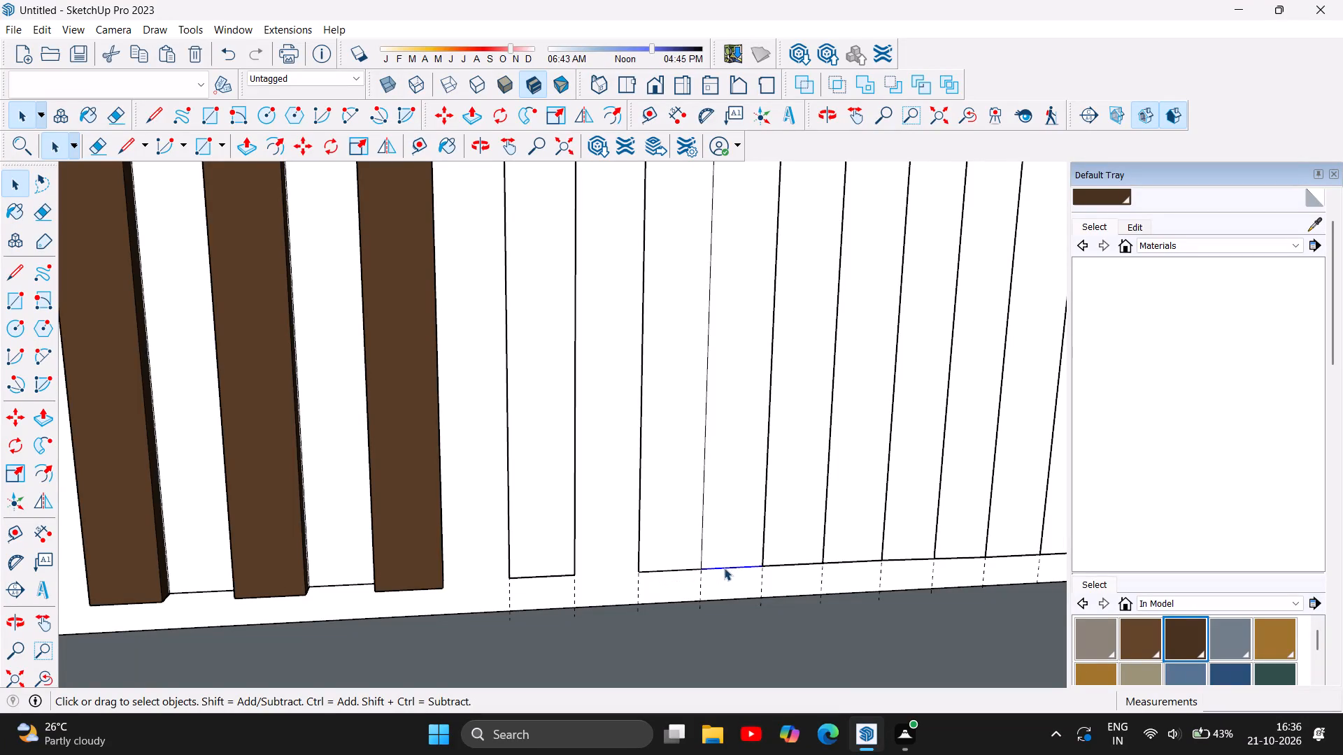
key("Delete")
left_click(848, 561)
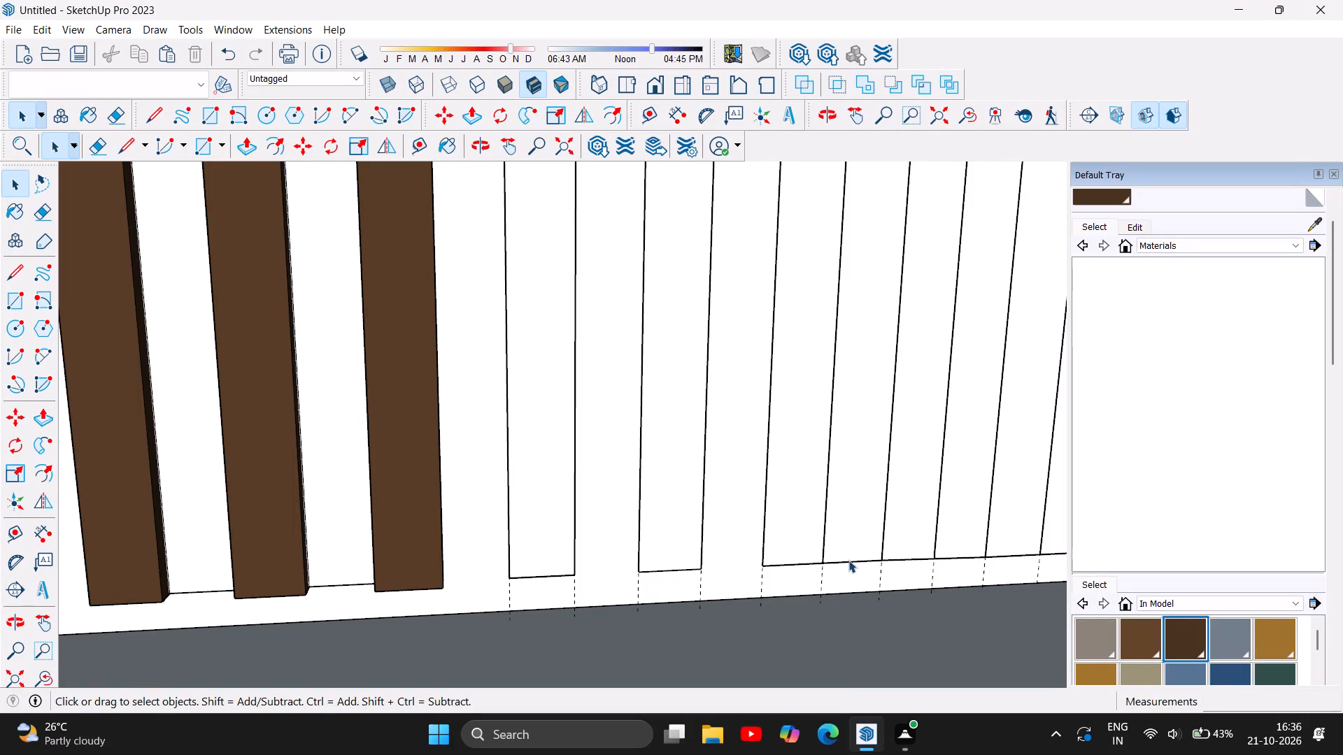
key("Delete")
left_click(959, 554)
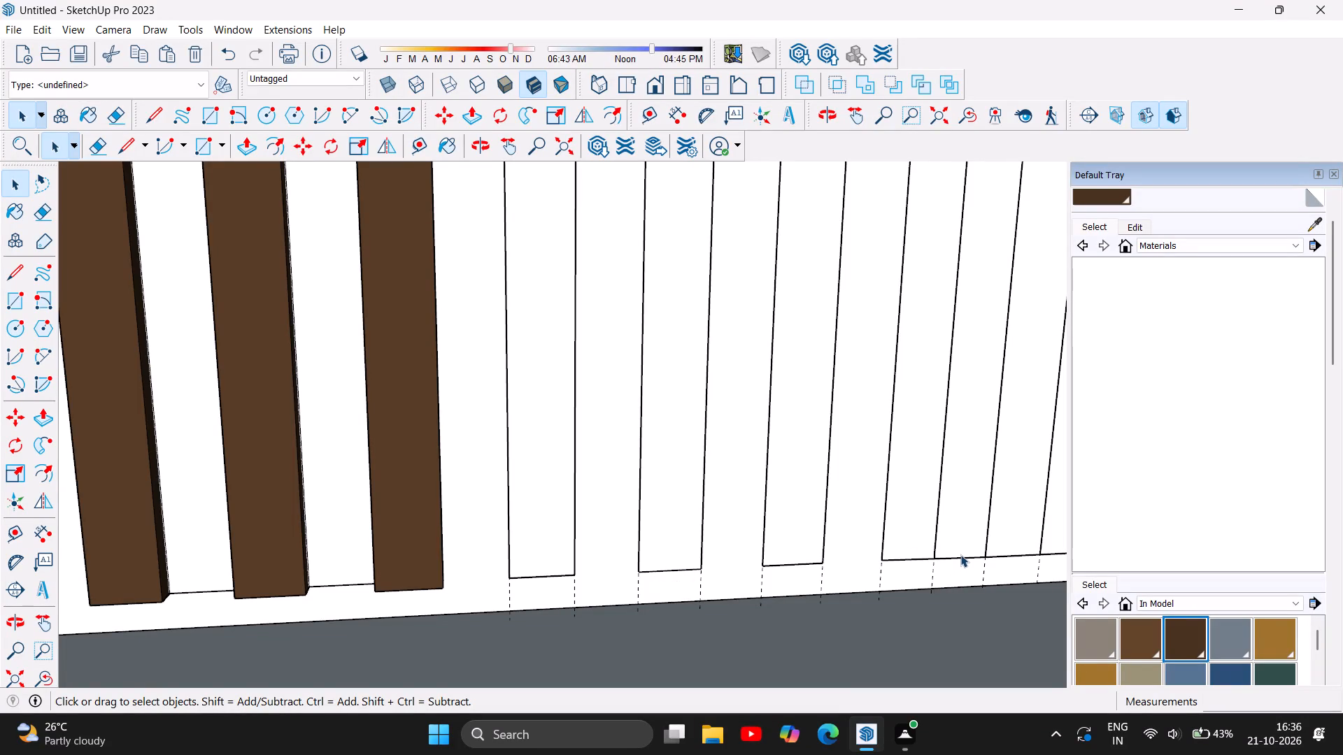
left_click(960, 555)
left_click(959, 555)
key("Delete")
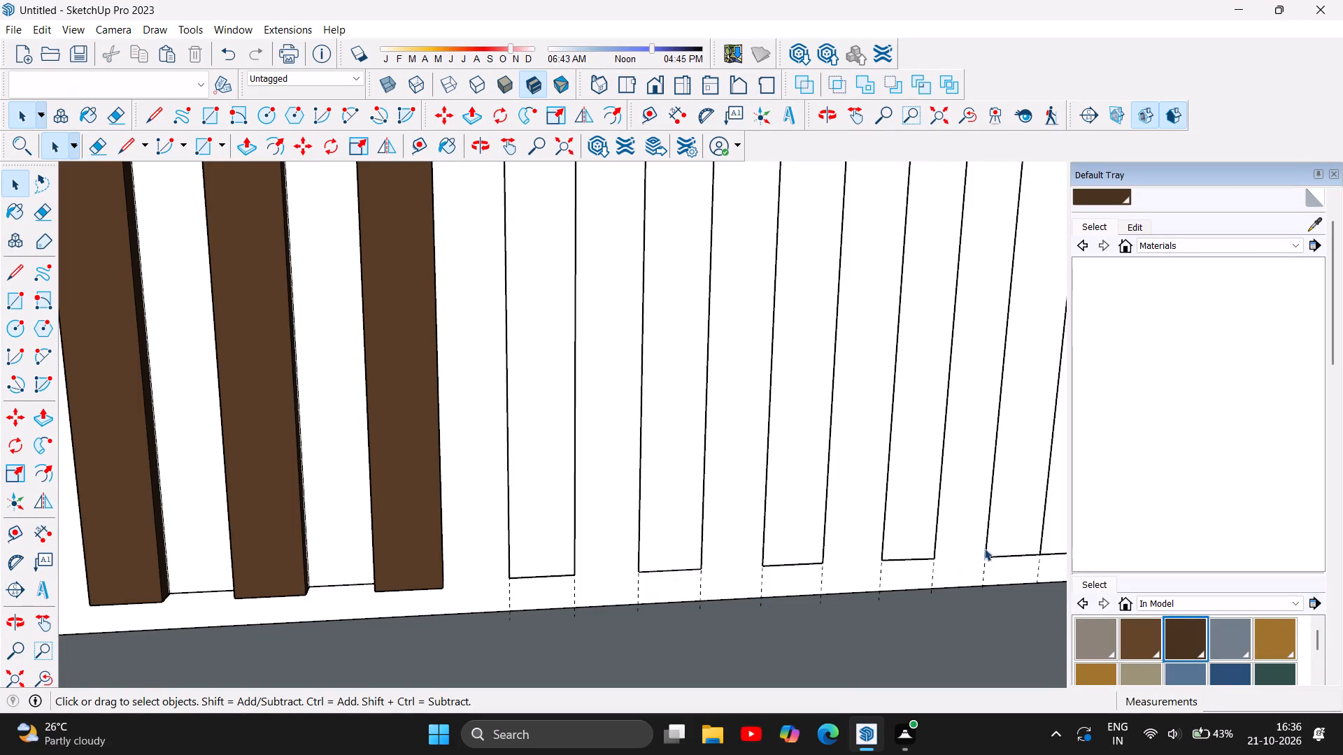
scroll(761, 545, "down", 4)
scroll(996, 553, "up", 4)
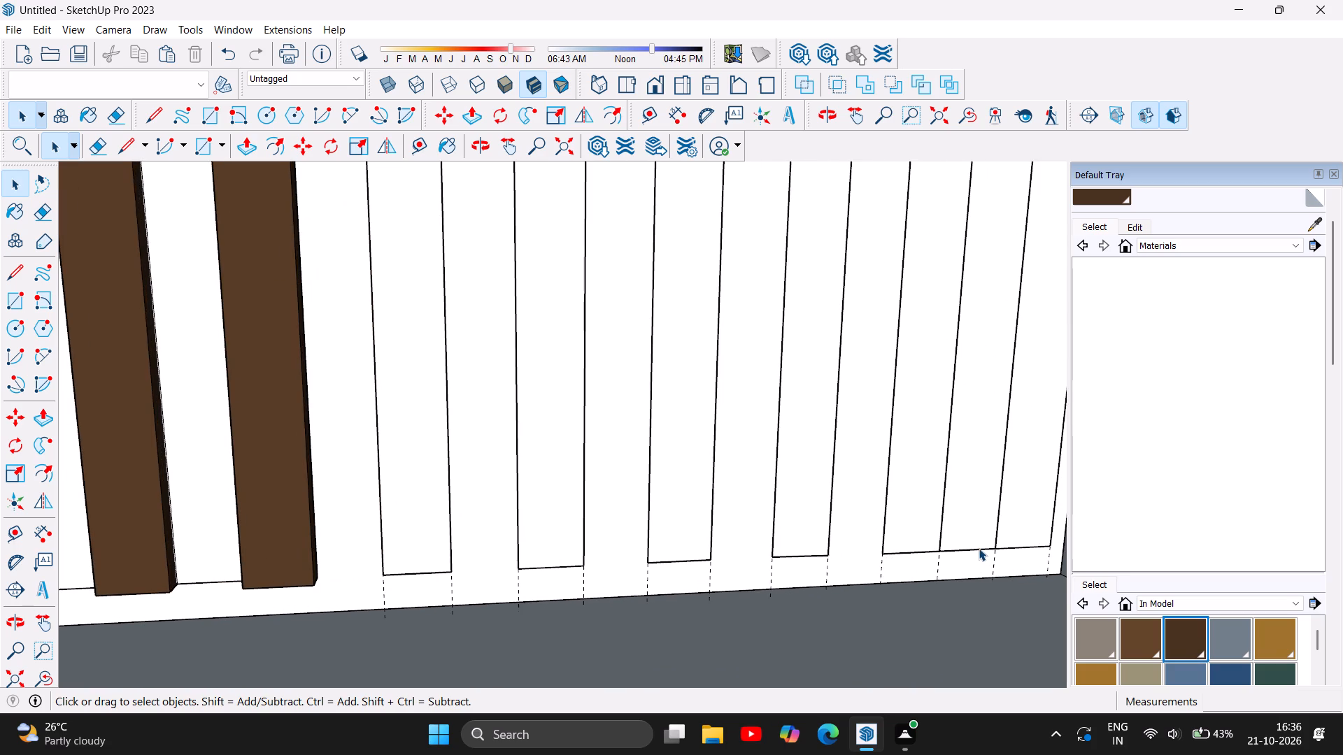
left_click(979, 548)
key("Delete")
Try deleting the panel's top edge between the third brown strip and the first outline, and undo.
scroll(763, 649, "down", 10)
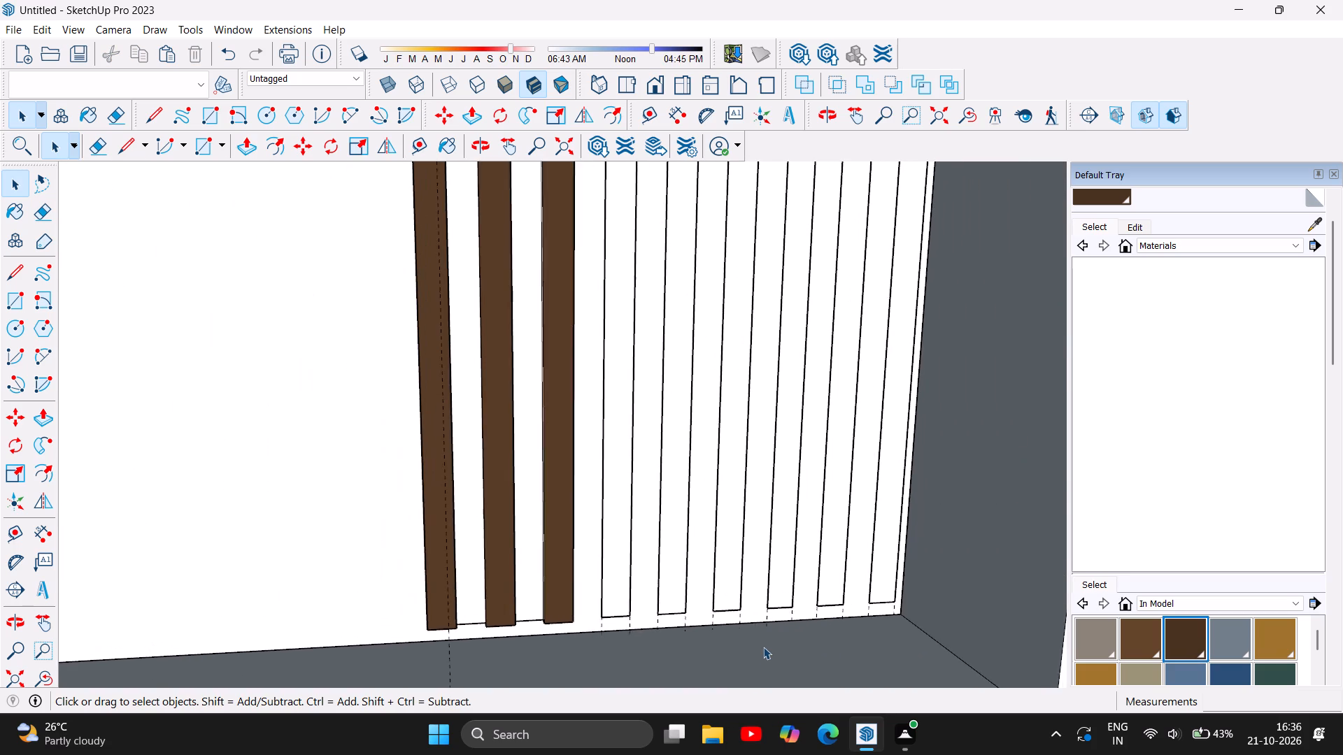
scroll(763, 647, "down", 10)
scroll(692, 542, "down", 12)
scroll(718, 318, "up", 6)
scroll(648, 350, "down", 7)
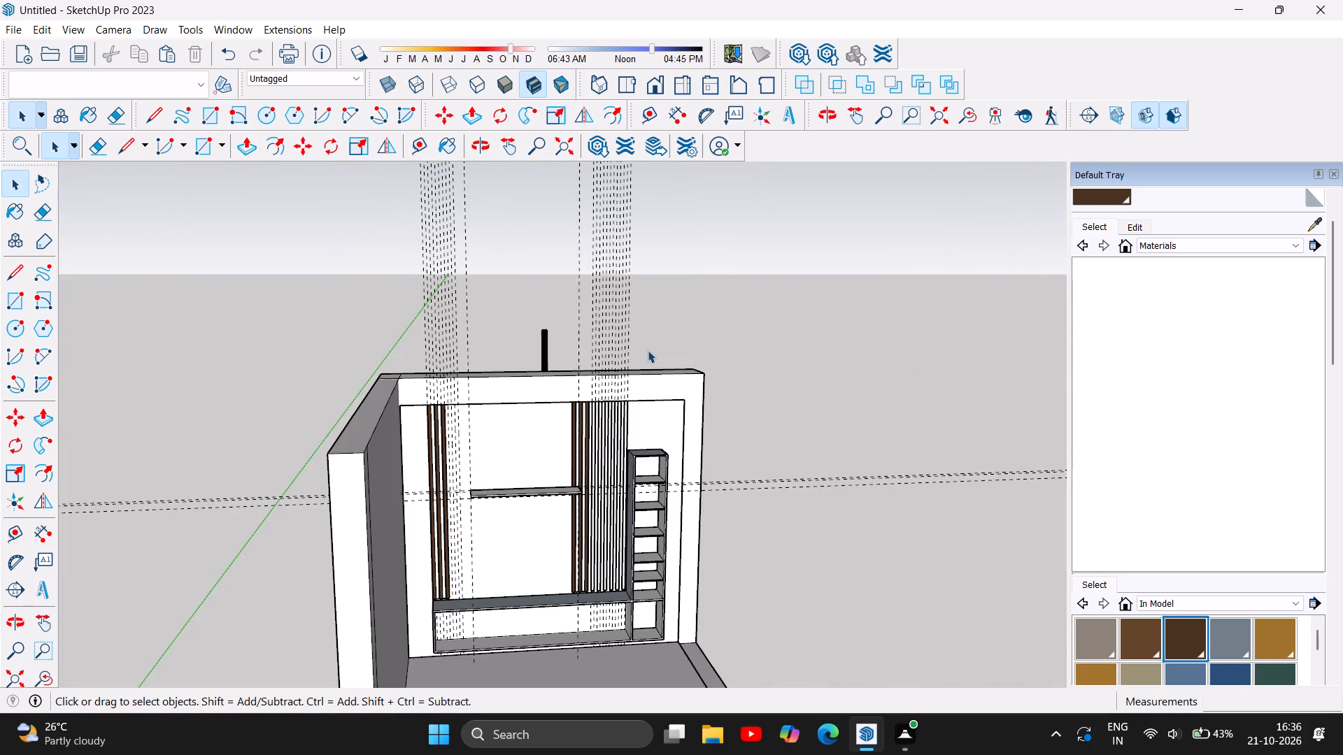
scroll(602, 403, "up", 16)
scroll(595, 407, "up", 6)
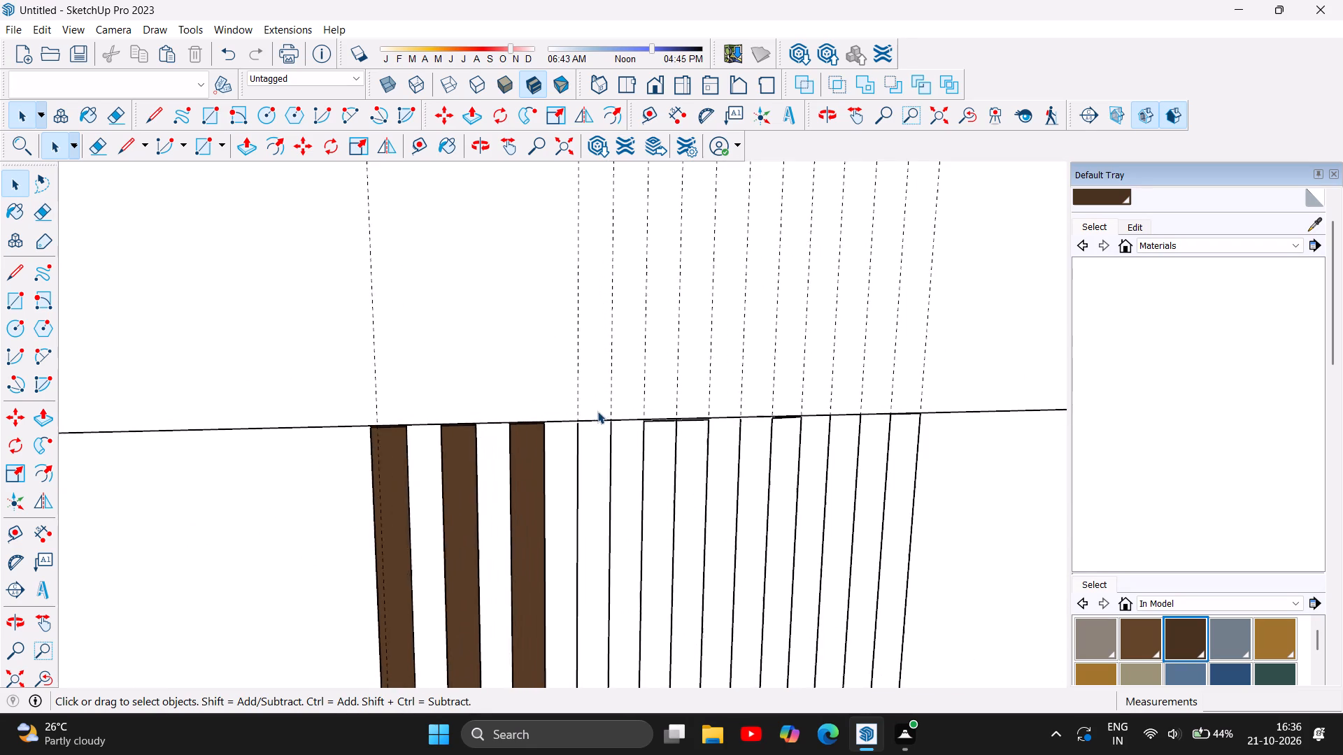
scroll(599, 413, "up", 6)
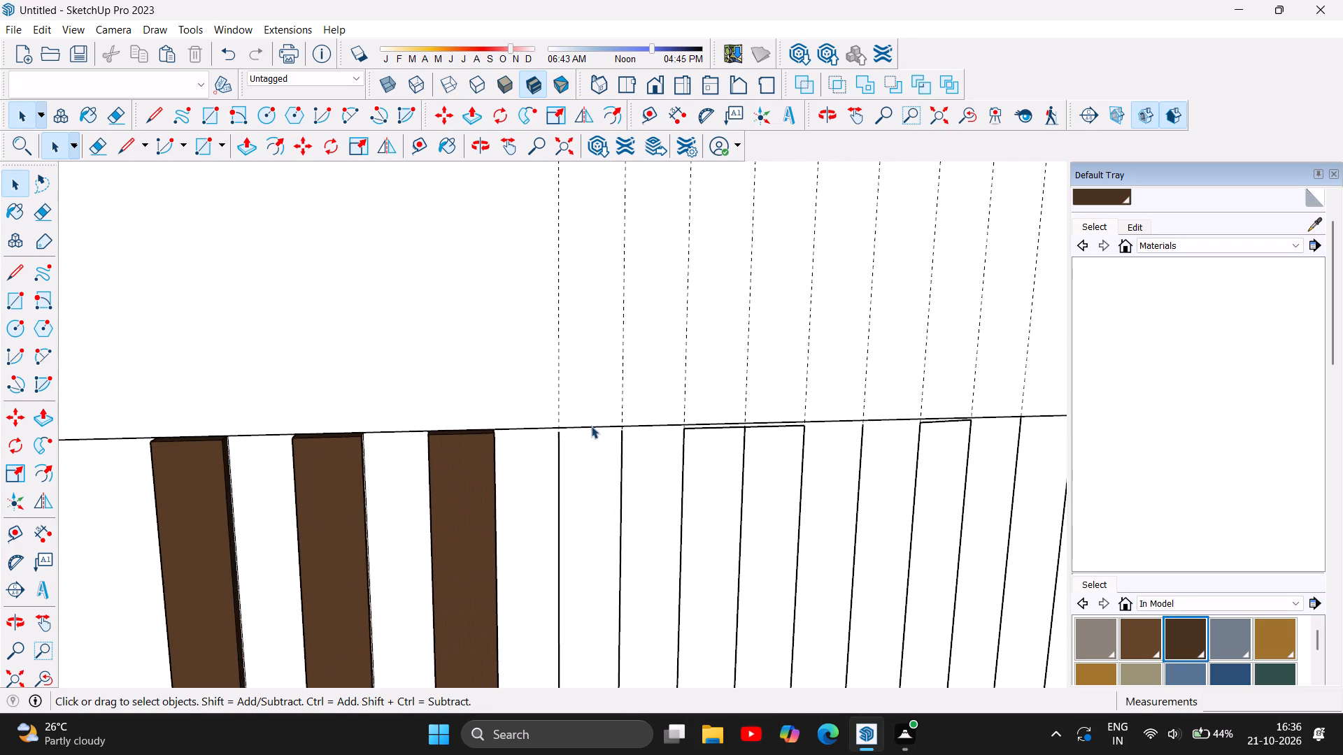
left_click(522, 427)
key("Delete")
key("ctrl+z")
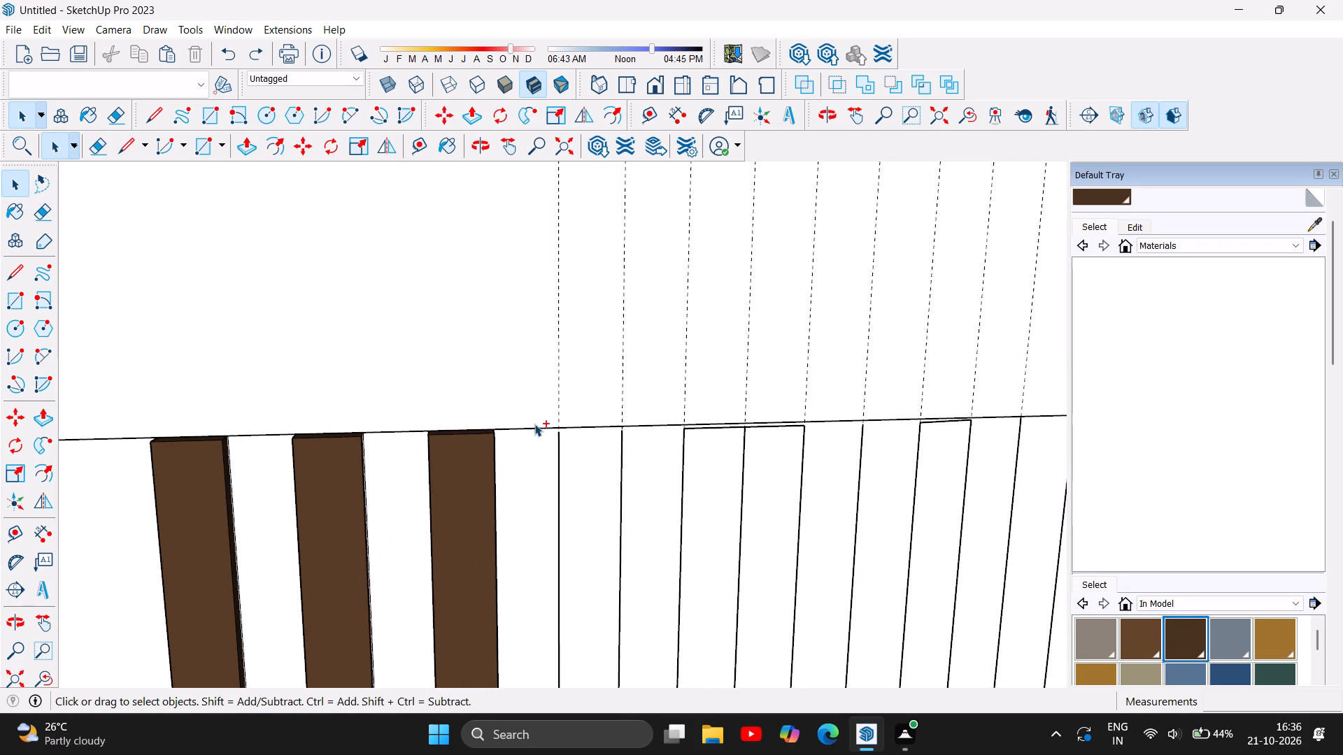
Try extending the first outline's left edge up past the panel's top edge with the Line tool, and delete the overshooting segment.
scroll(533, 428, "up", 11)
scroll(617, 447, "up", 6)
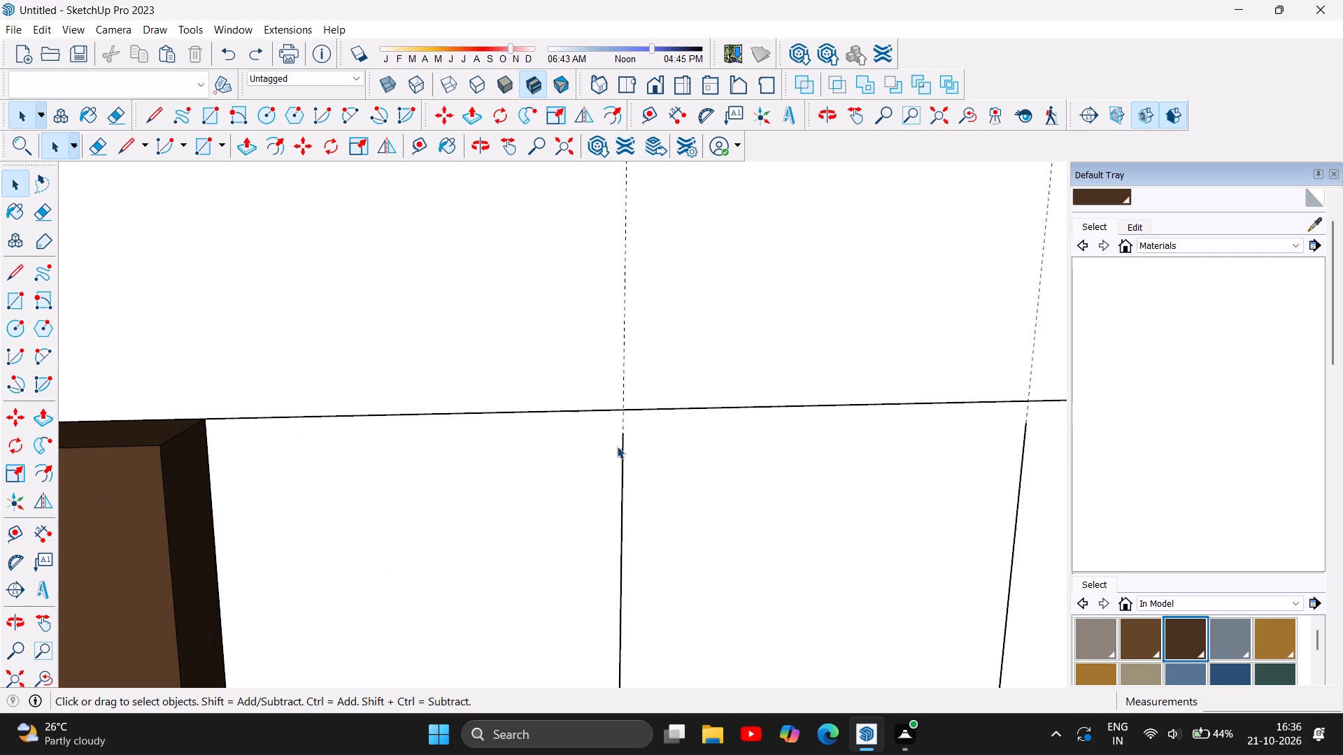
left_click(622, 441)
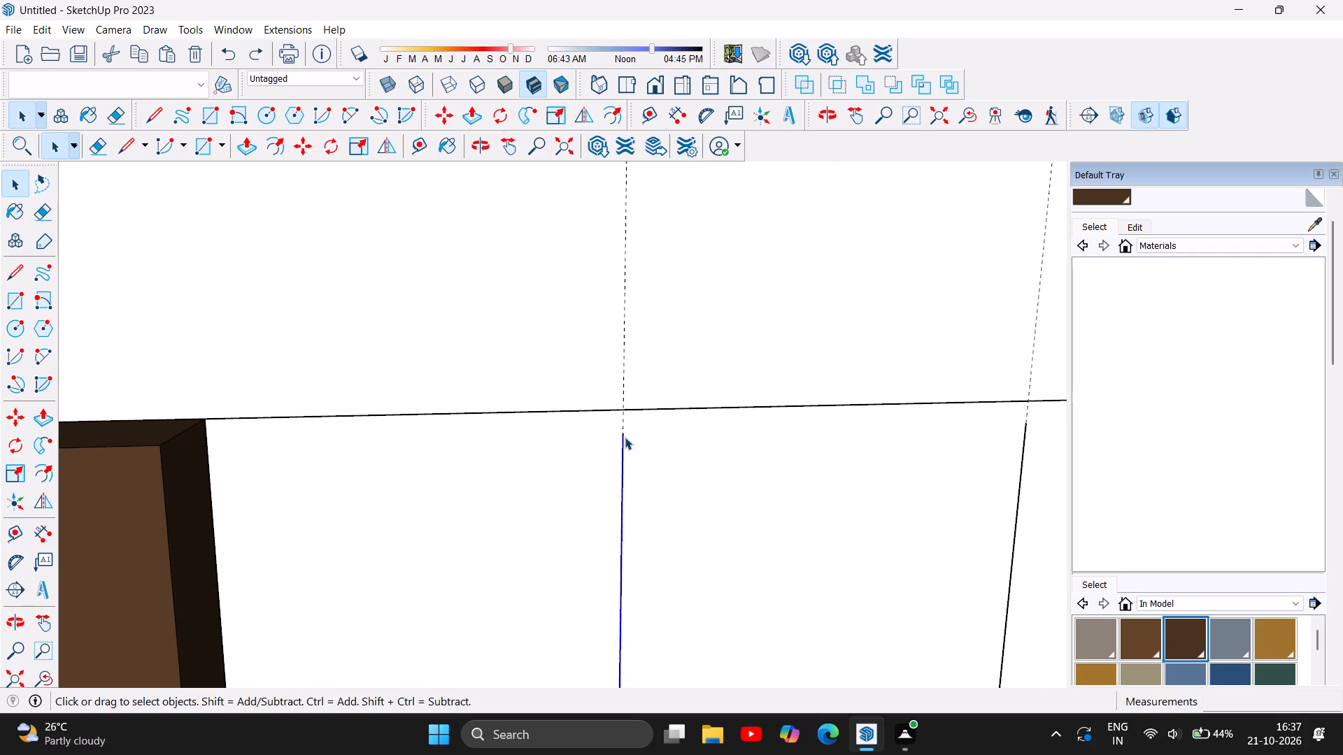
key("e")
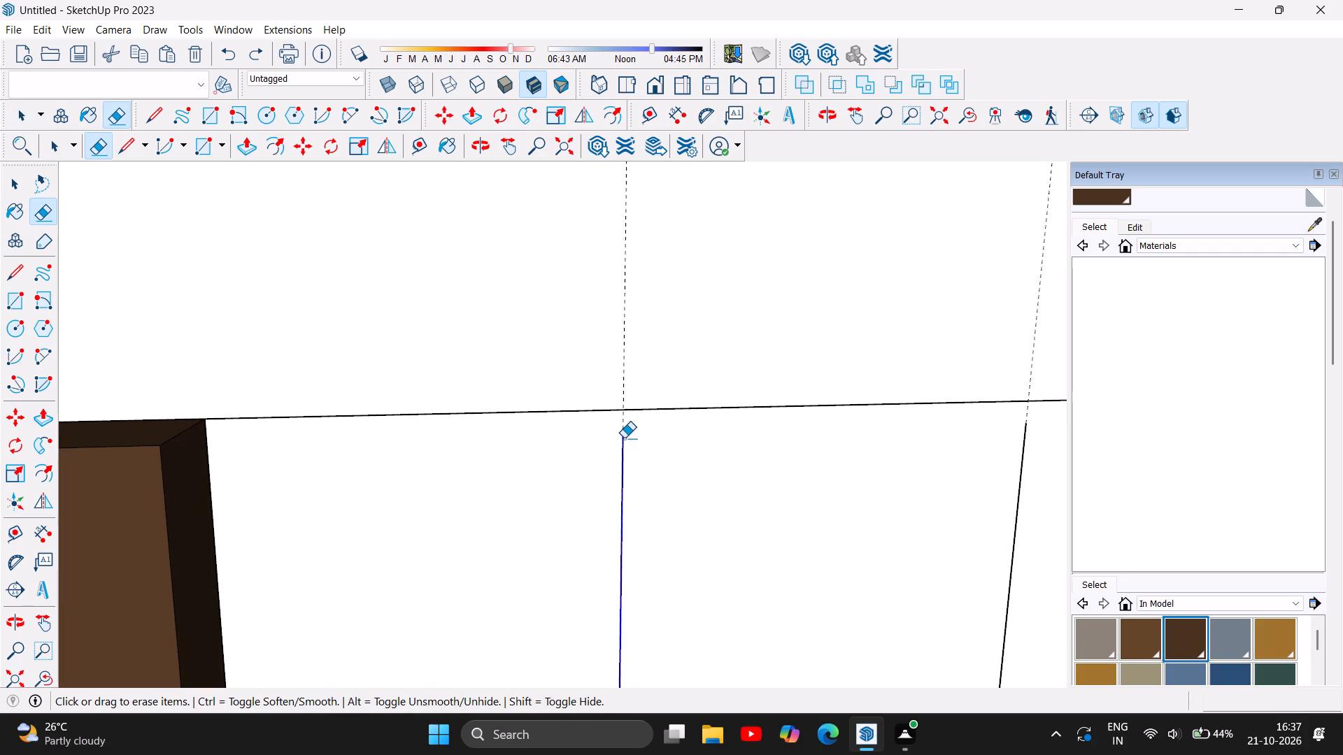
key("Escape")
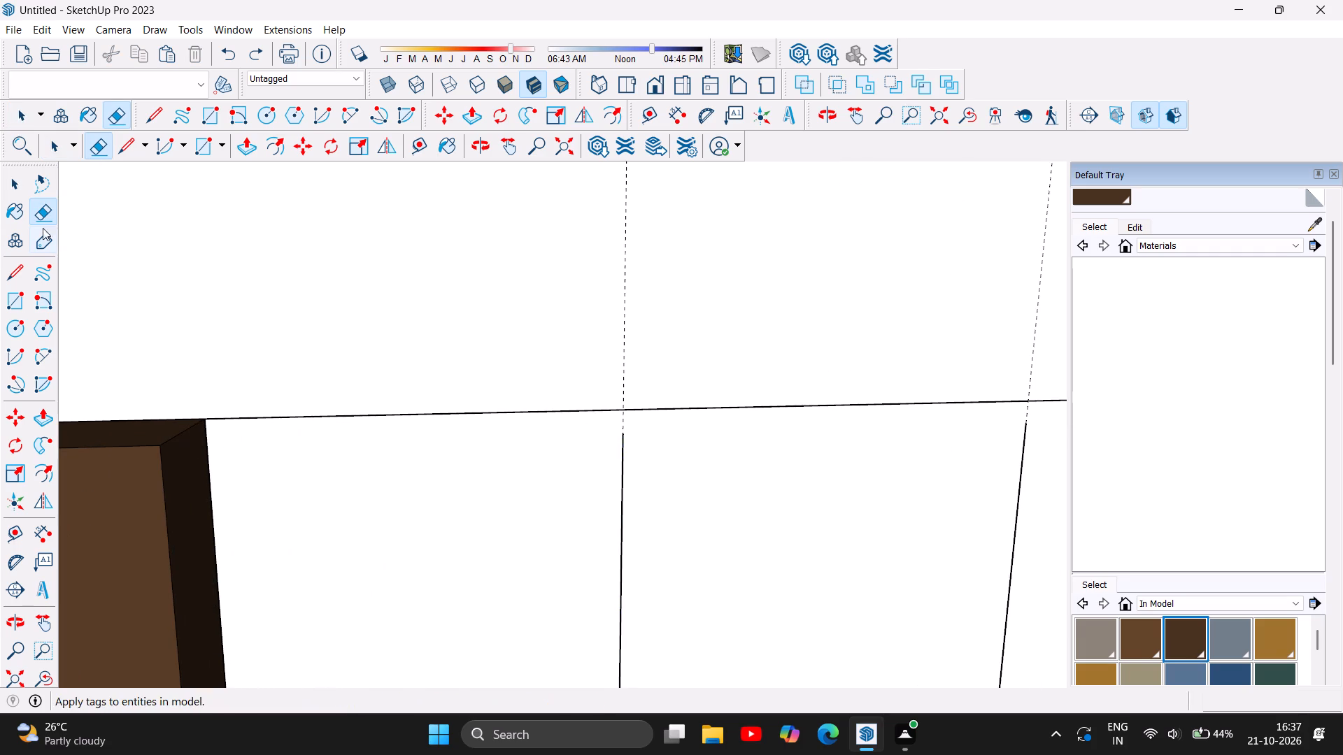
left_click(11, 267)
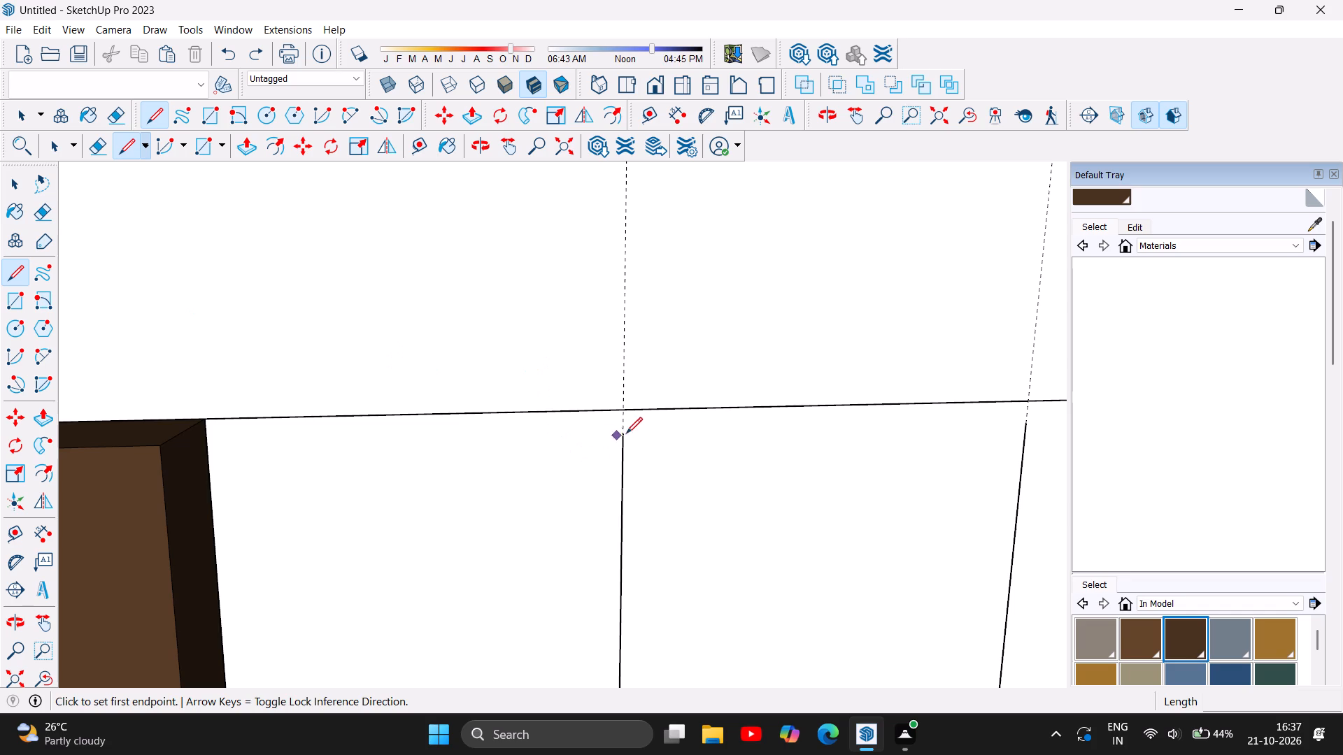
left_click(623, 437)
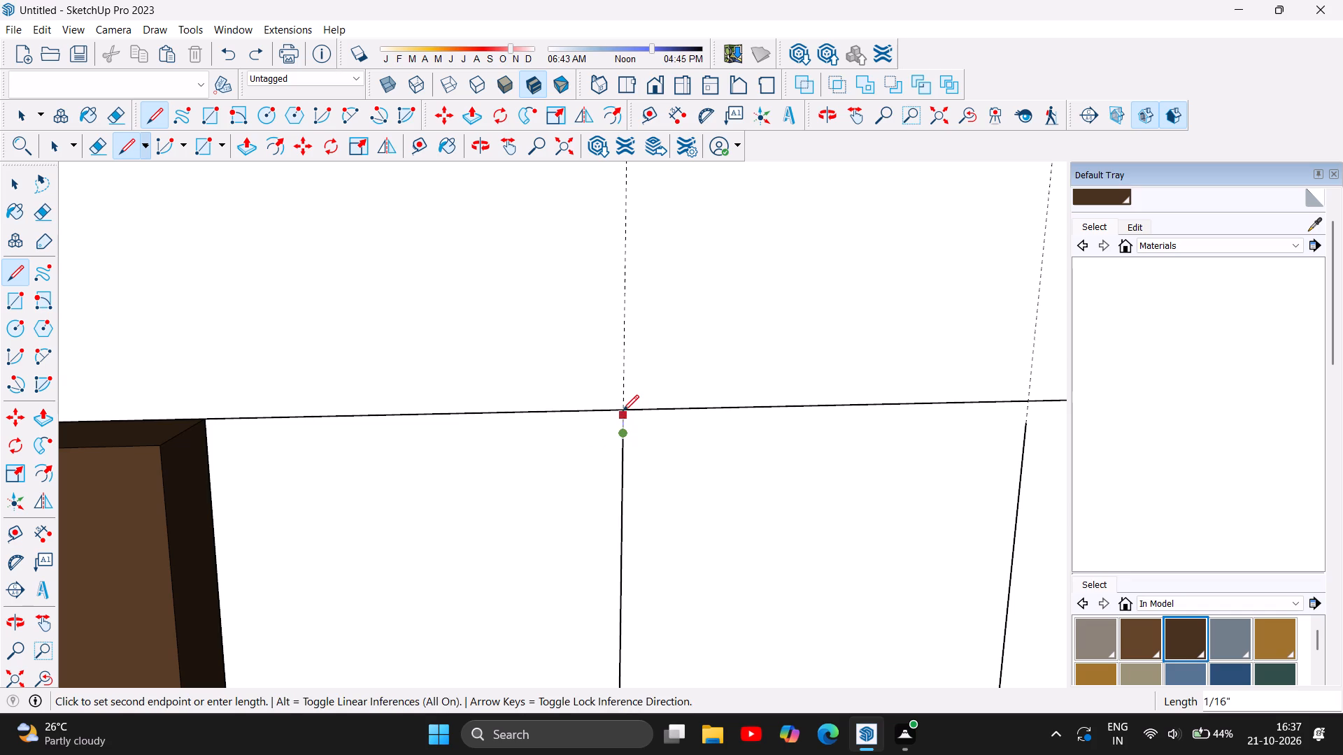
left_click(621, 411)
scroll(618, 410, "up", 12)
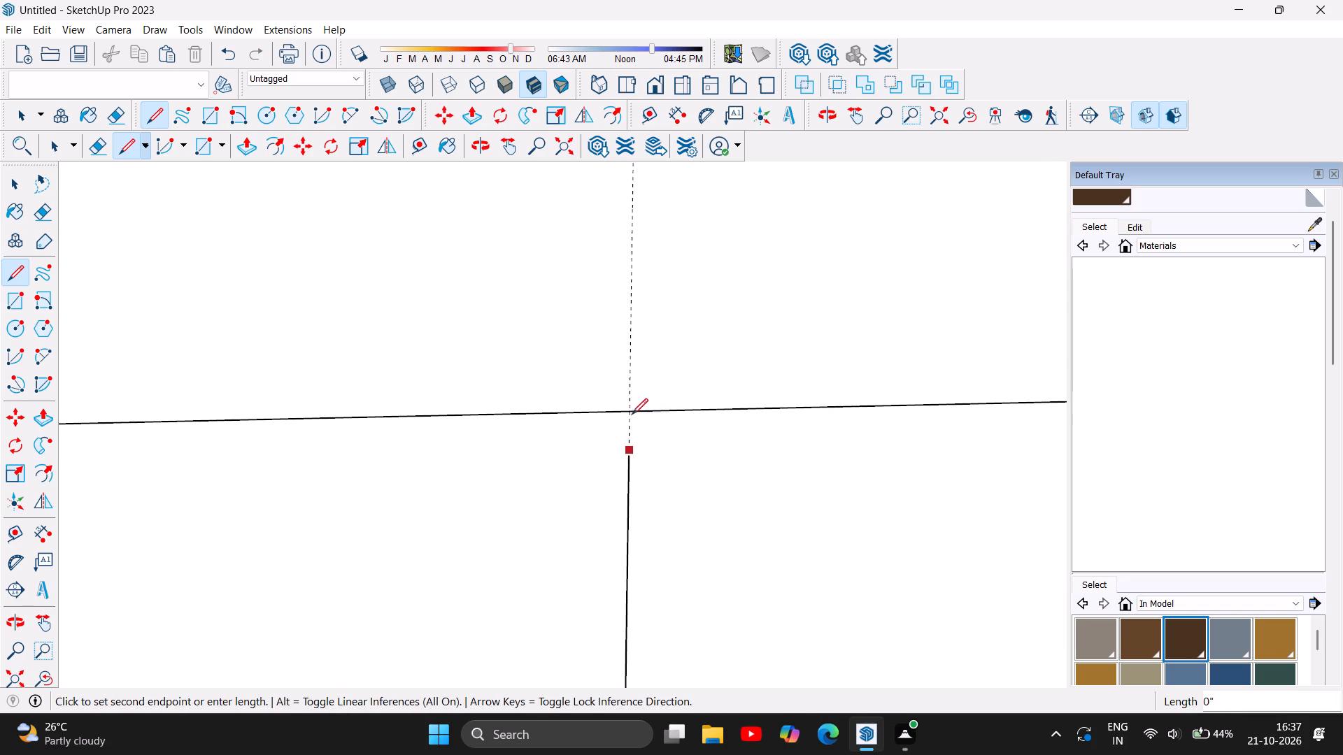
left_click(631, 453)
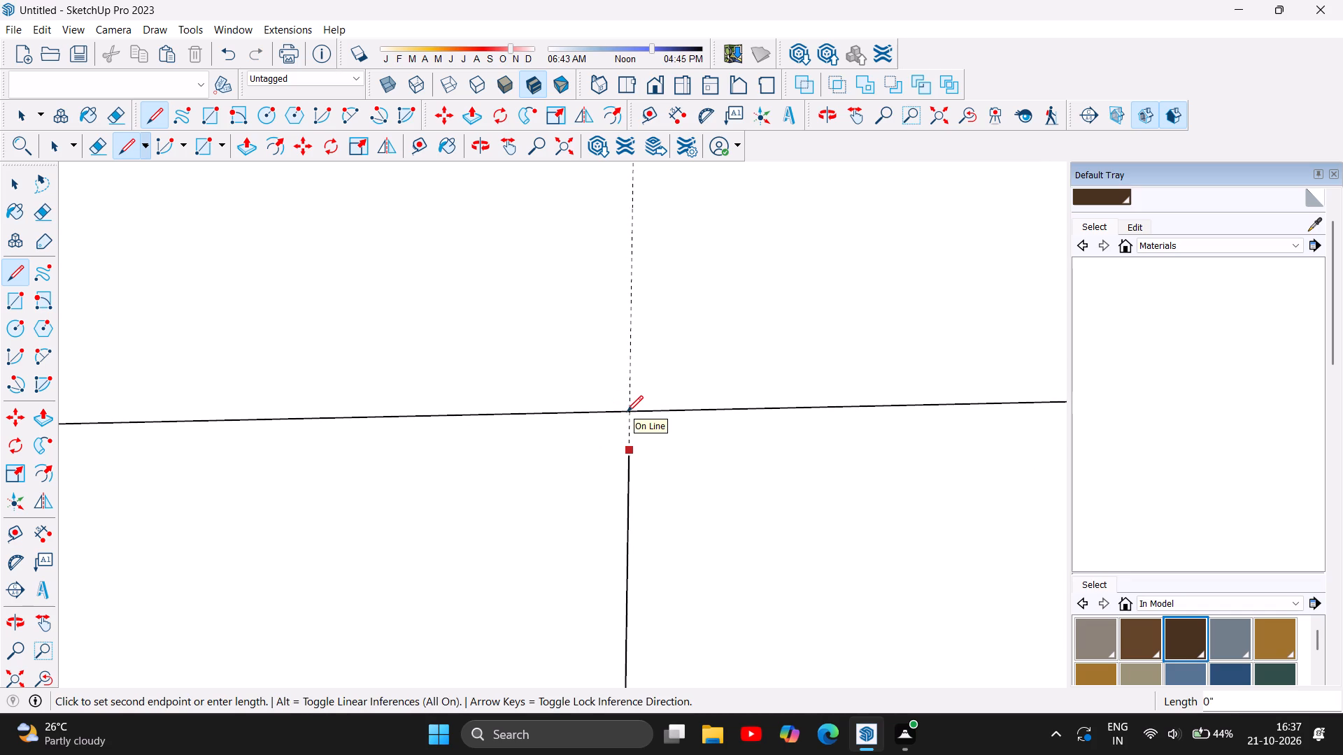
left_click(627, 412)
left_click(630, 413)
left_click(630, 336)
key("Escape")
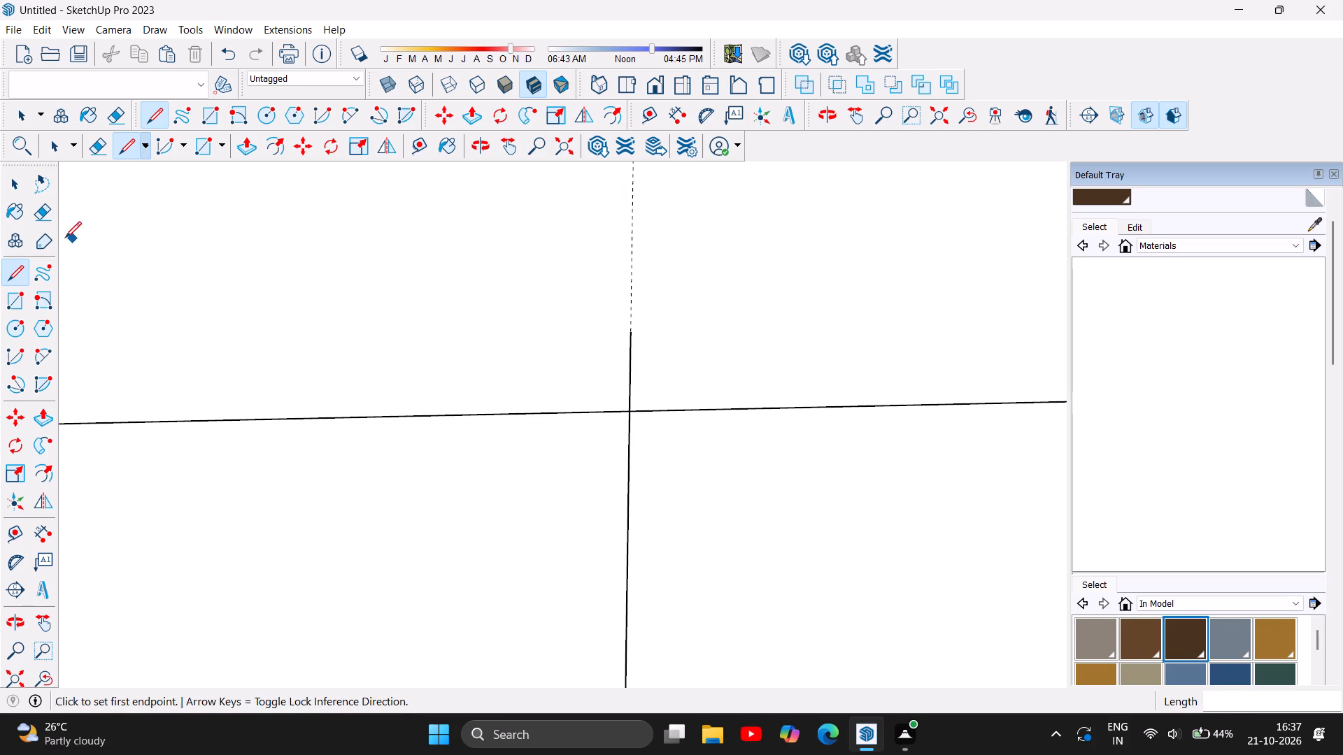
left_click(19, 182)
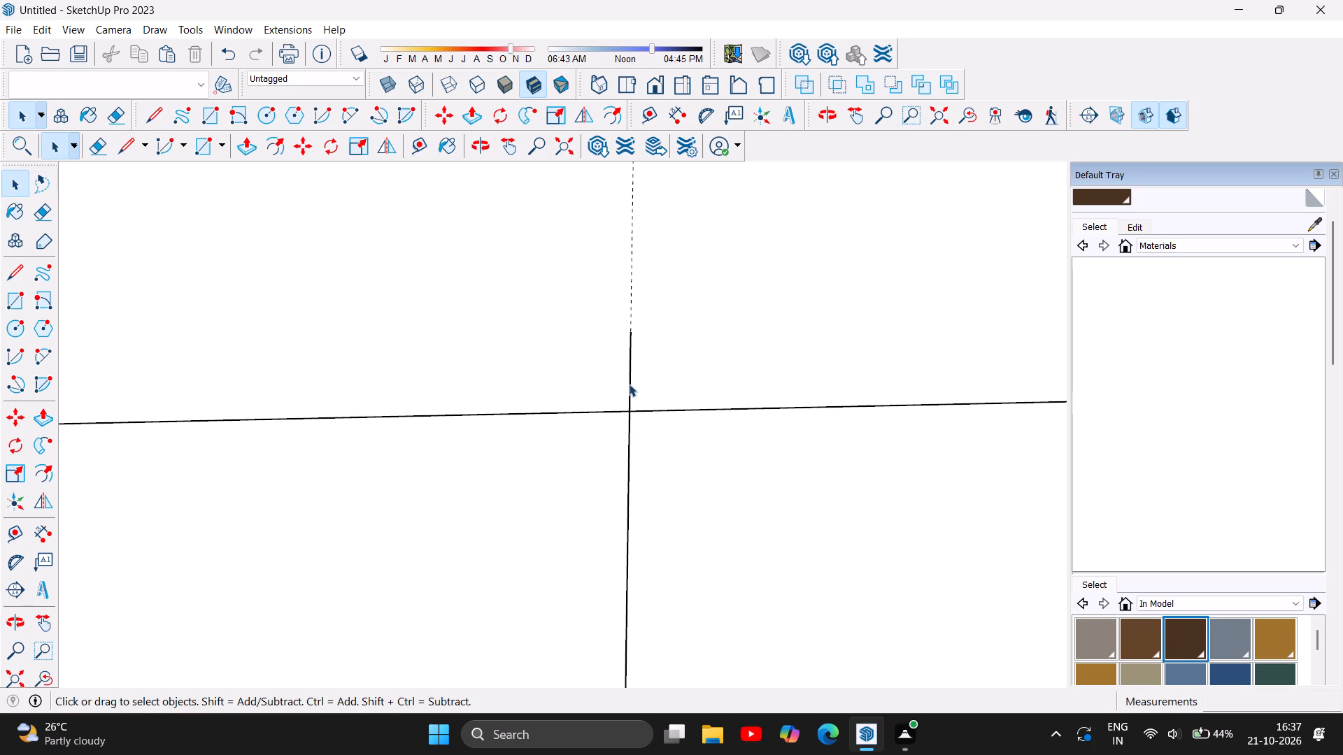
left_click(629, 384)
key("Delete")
Draw a line about 1/16" long from the panel's top edge down to the upper end of the first outline's left edge.
left_click(11, 275)
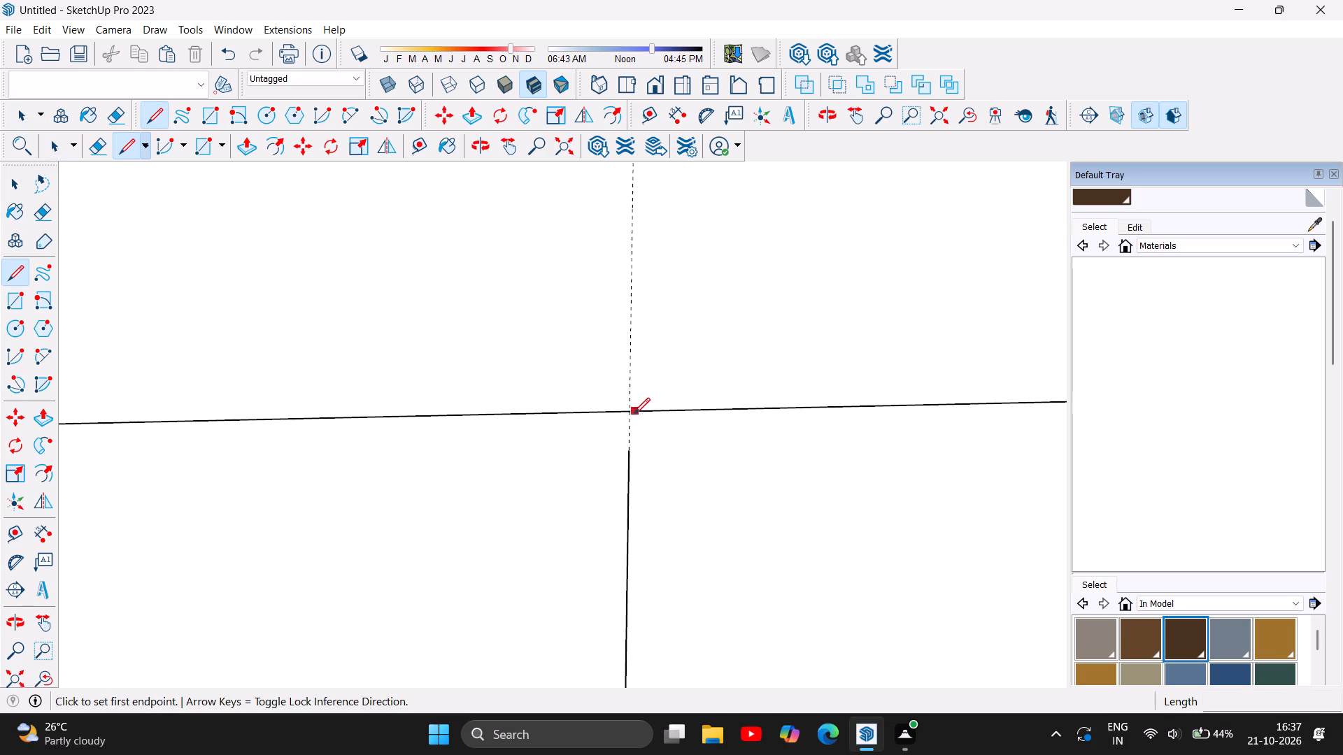
left_click(630, 410)
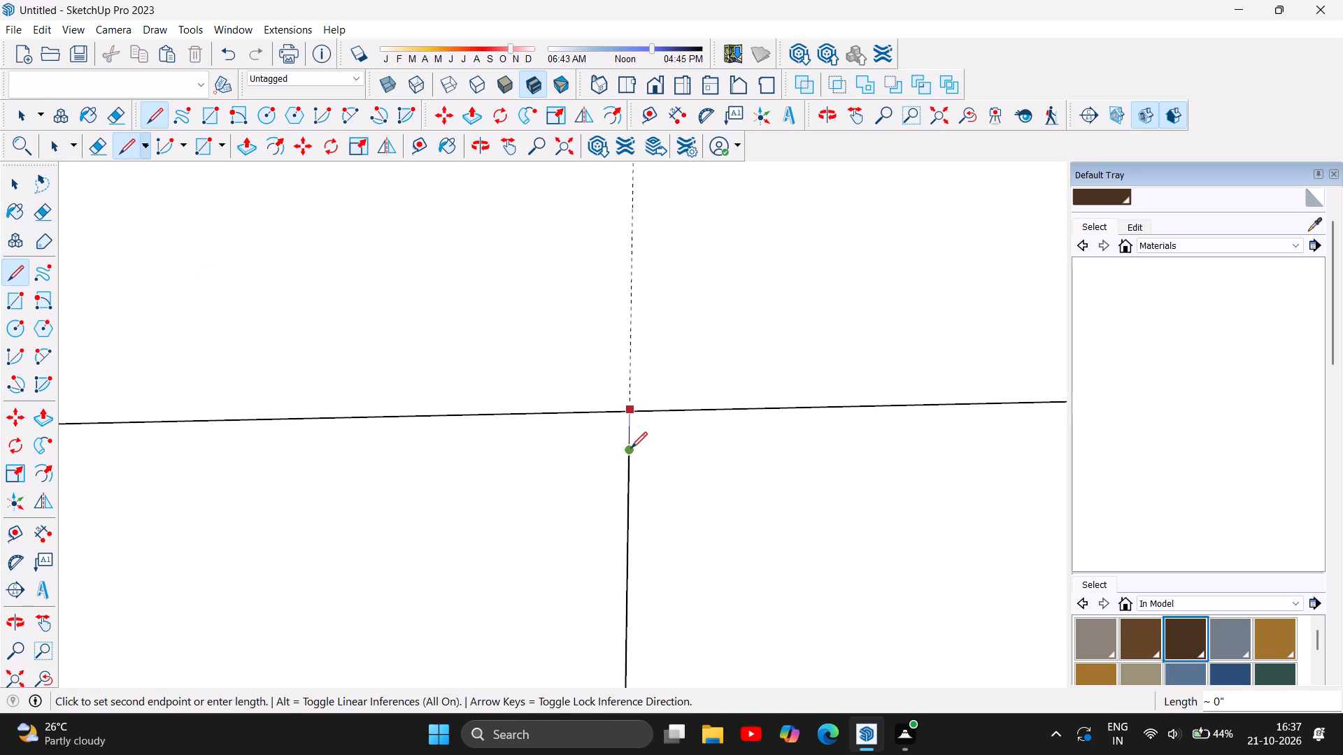
left_click(631, 450)
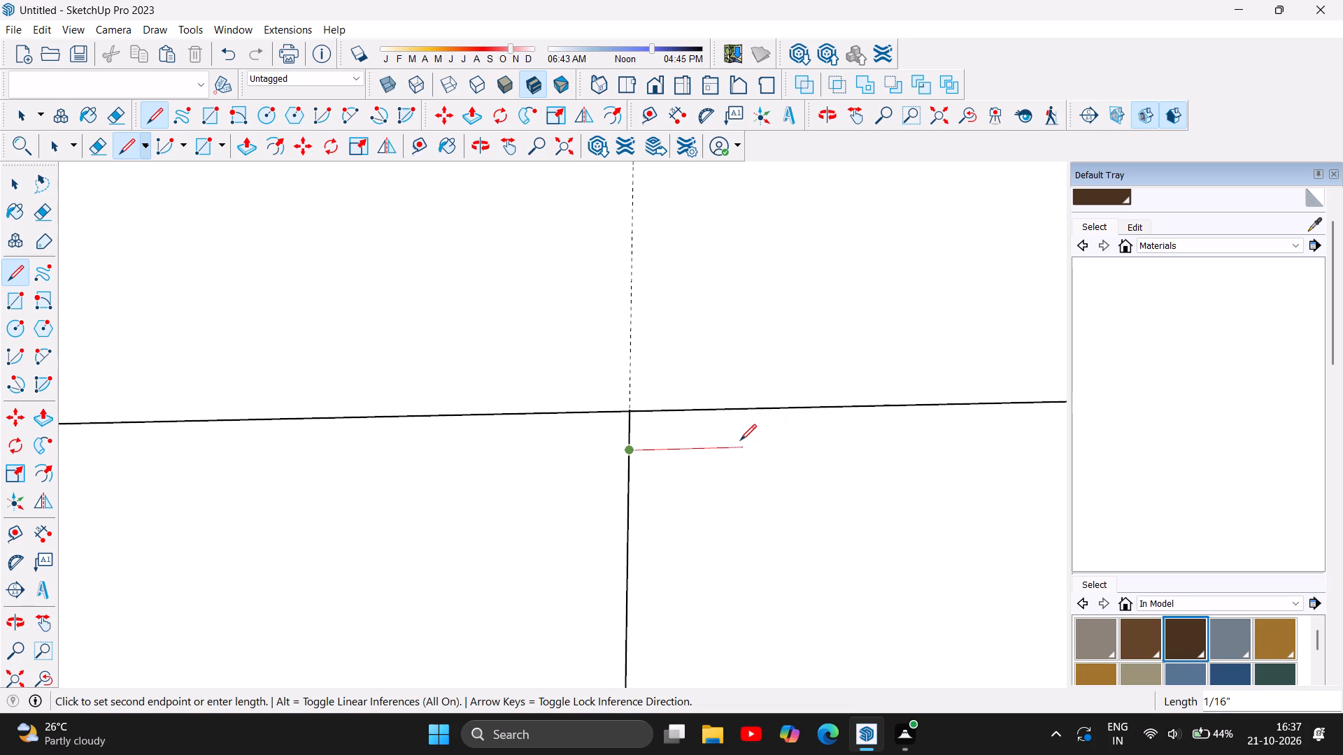
key("Escape")
Extend the first outline's right edge up to the panel's top edge with the Line tool, closing the small gap.
scroll(262, 426, "down", 11)
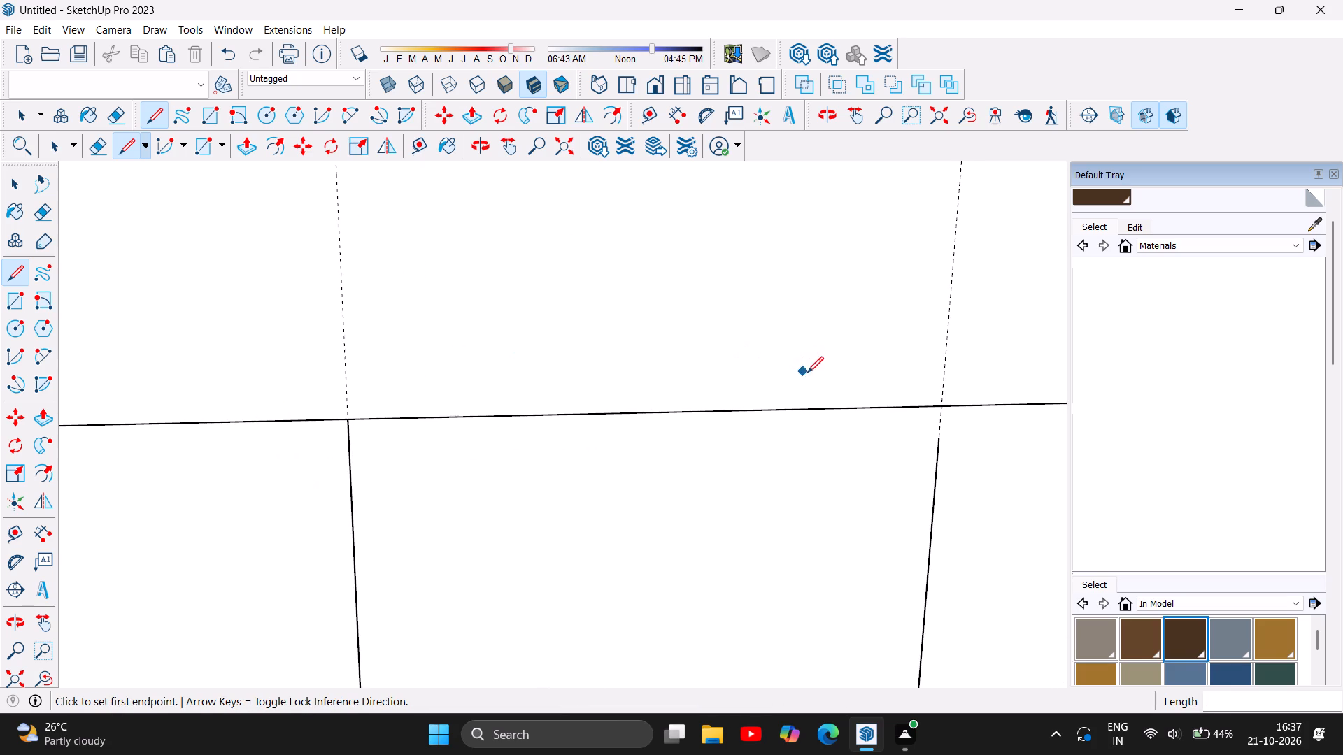
left_click(937, 440)
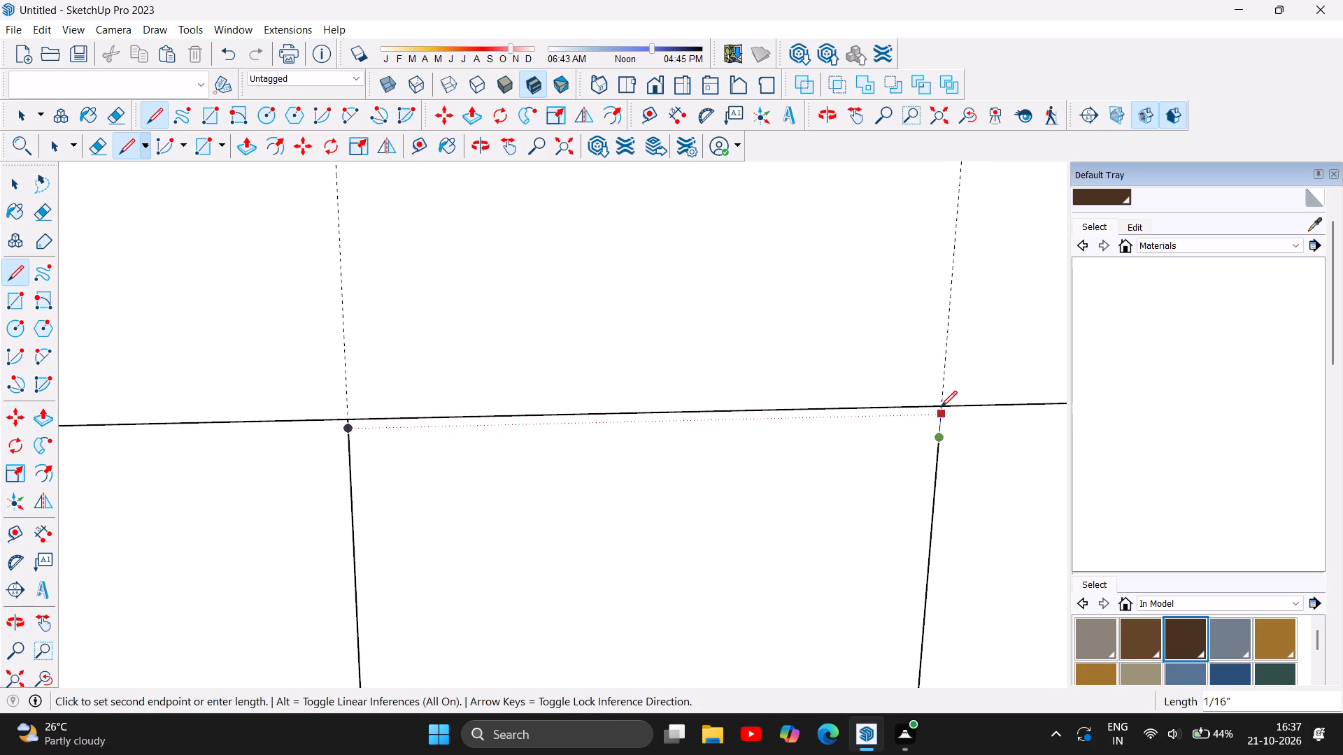
left_click(941, 406)
scroll(961, 397, "up", 5)
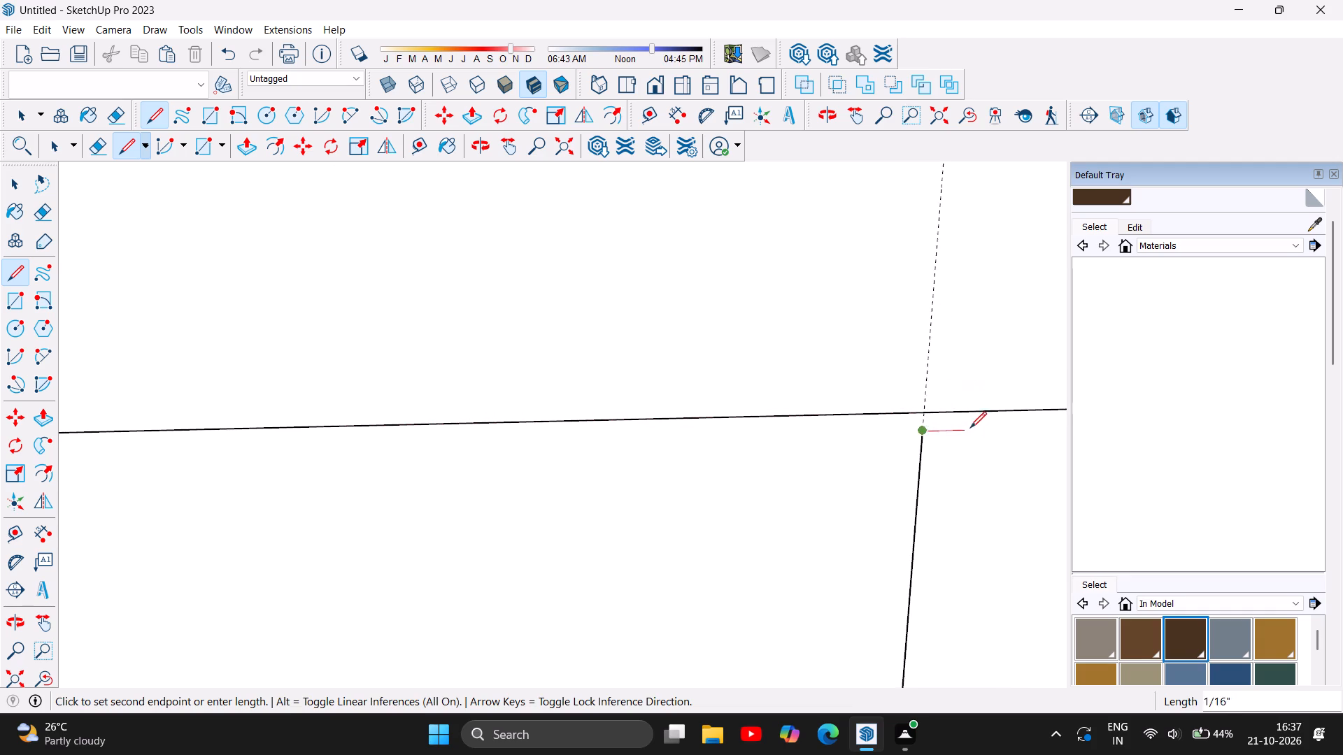
scroll(971, 425, "up", 6)
scroll(863, 401, "up", 6)
scroll(800, 408, "down", 5)
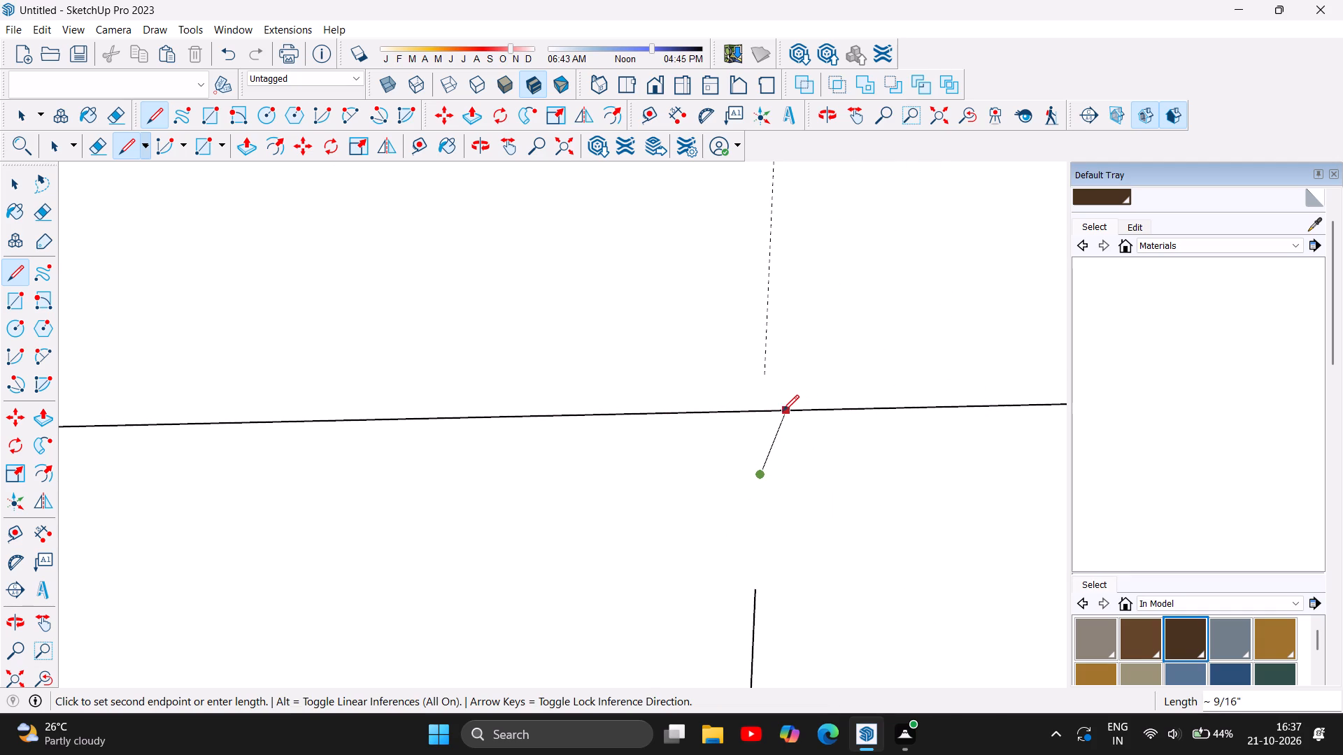
left_click(761, 412)
left_click(762, 415)
left_click(755, 587)
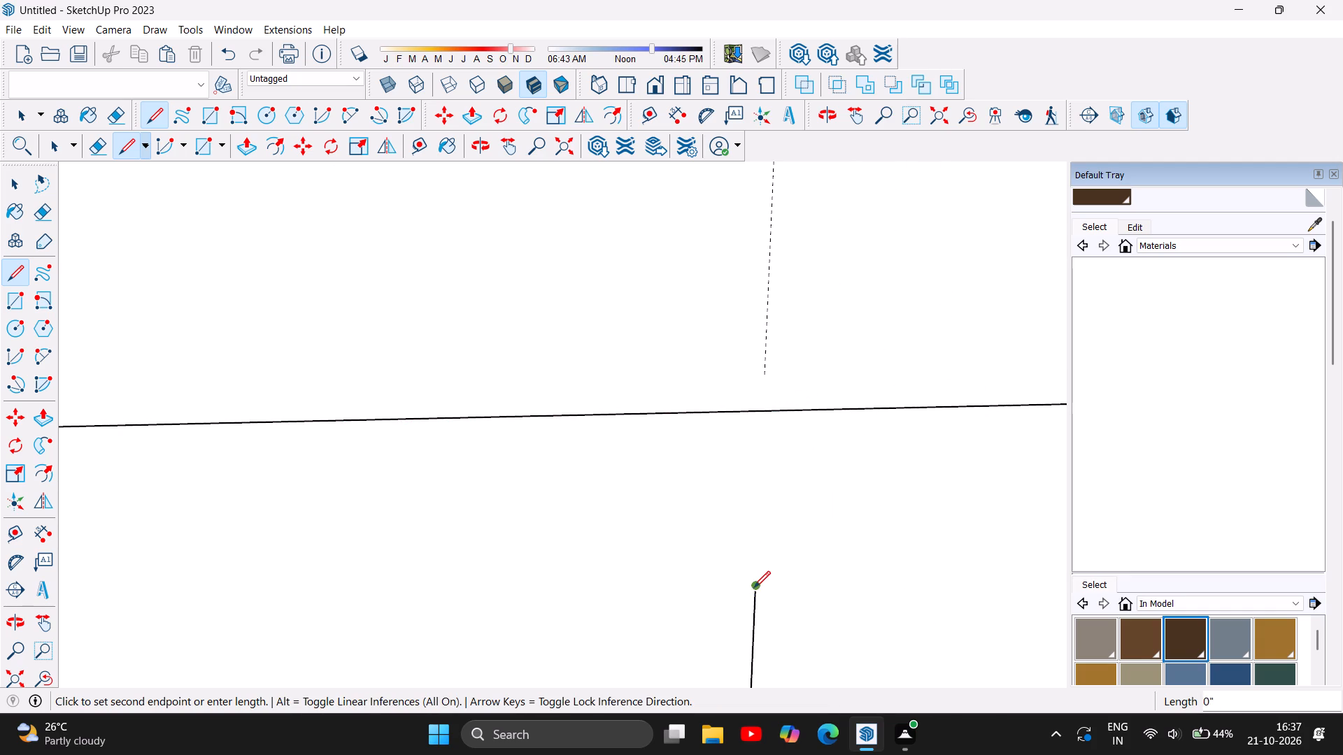
left_click(754, 587)
left_click(765, 409)
scroll(414, 381, "down", 13)
key("Escape")
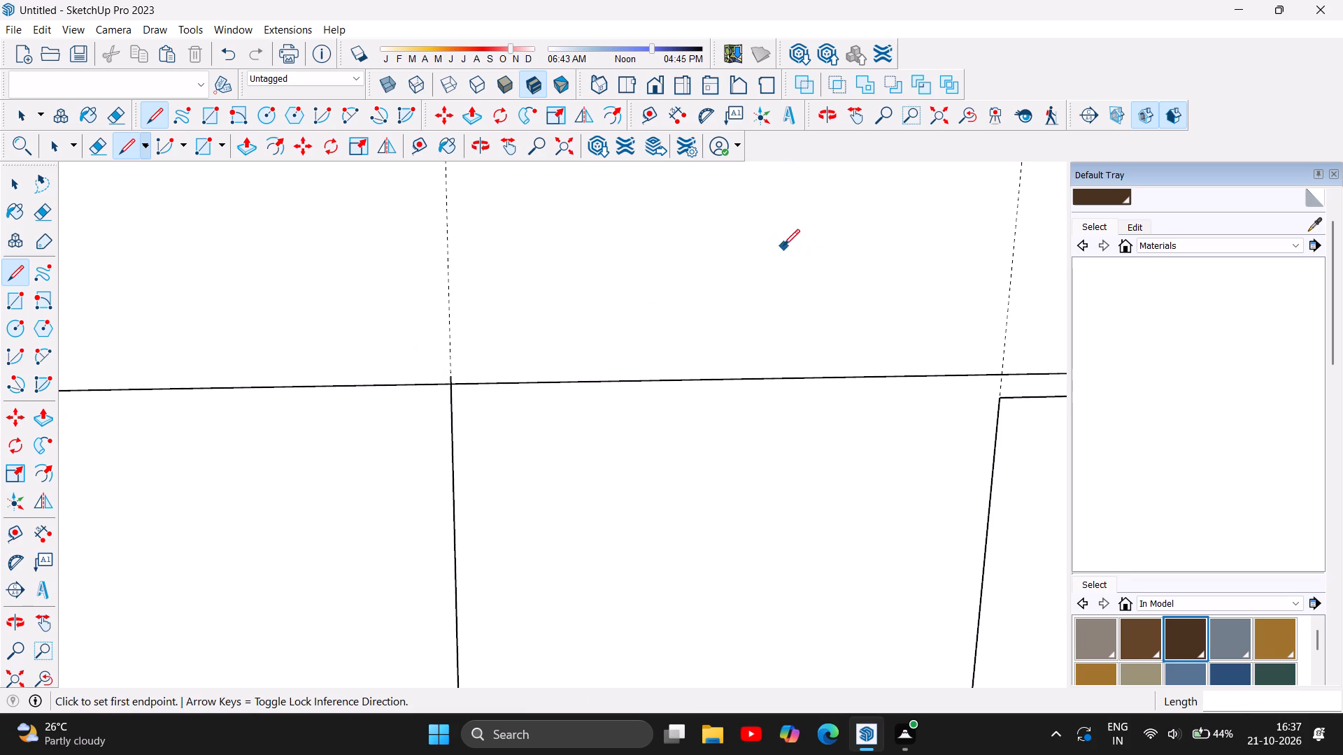
Delete the two edge segments just below the panel's top edge, over the second outline and the gap beside it.
scroll(599, 429, "down", 10)
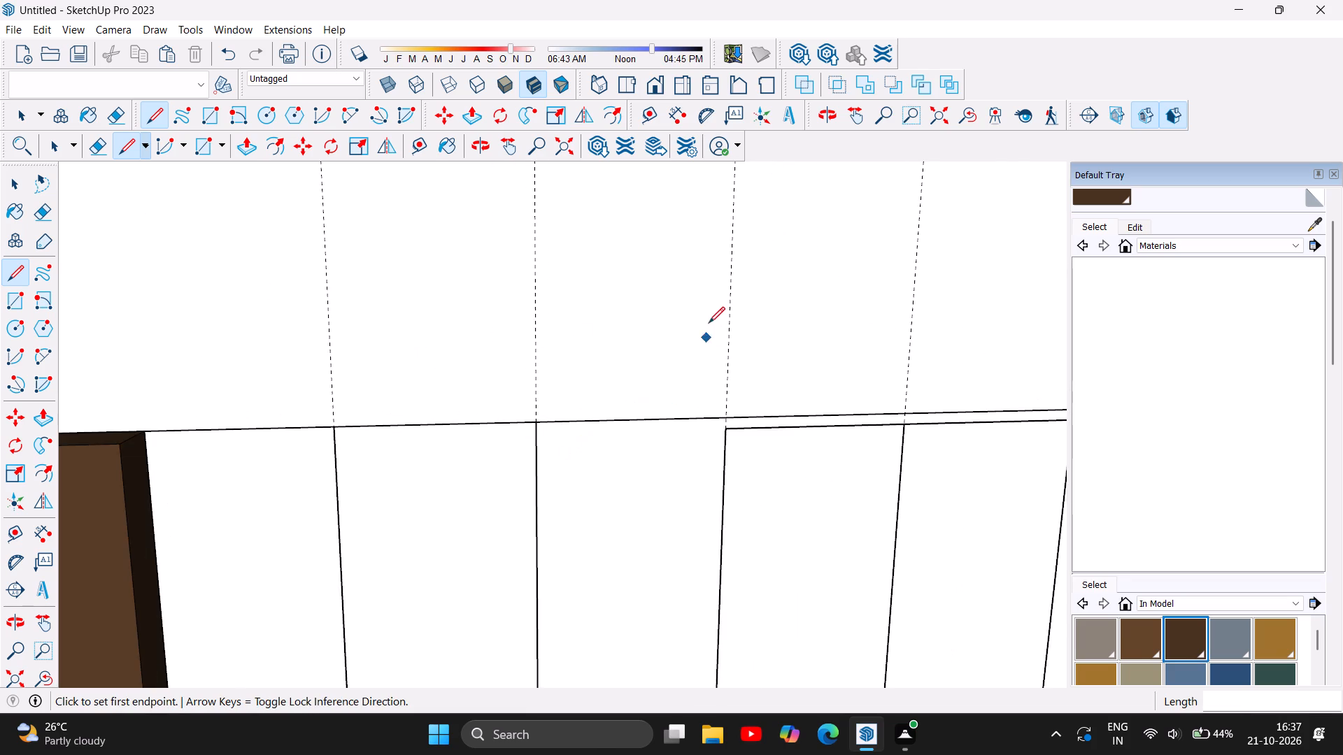
scroll(710, 322, "down", 8)
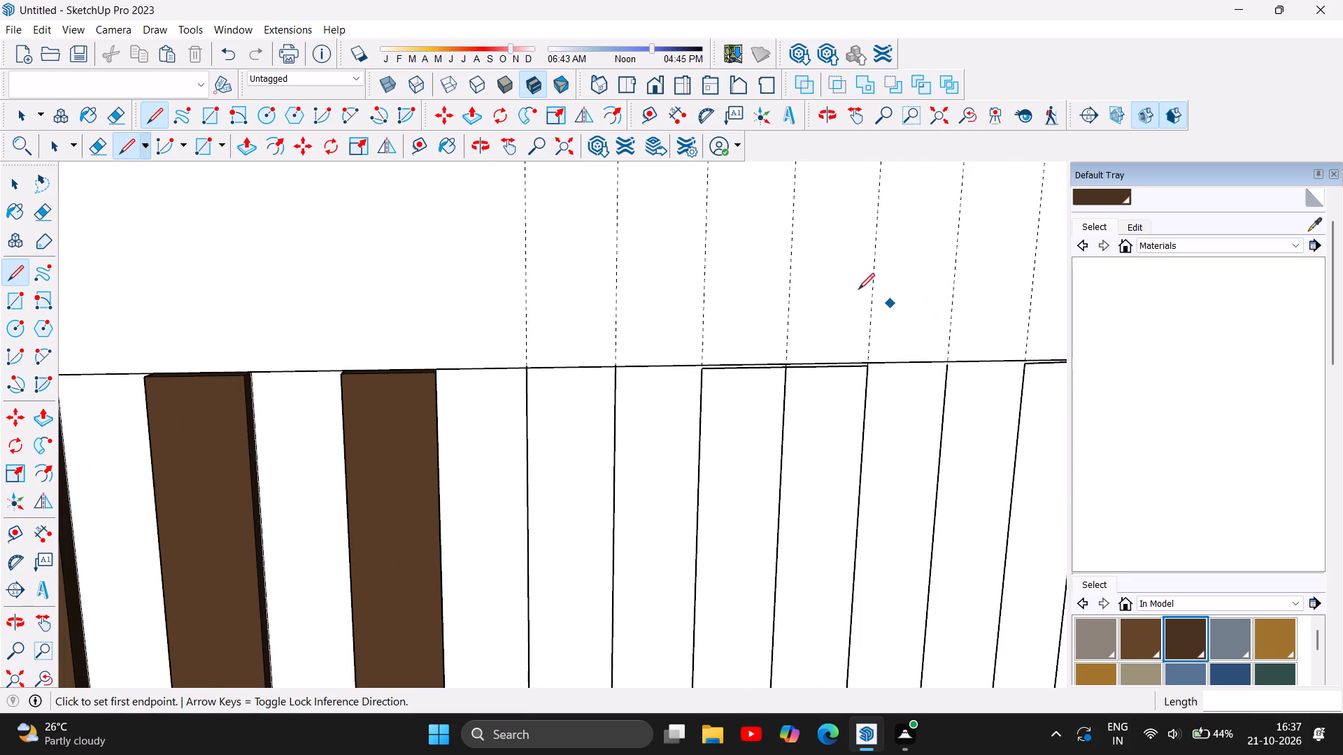
scroll(482, 343, "down", 4)
scroll(699, 355, "up", 5)
scroll(621, 368, "up", 6)
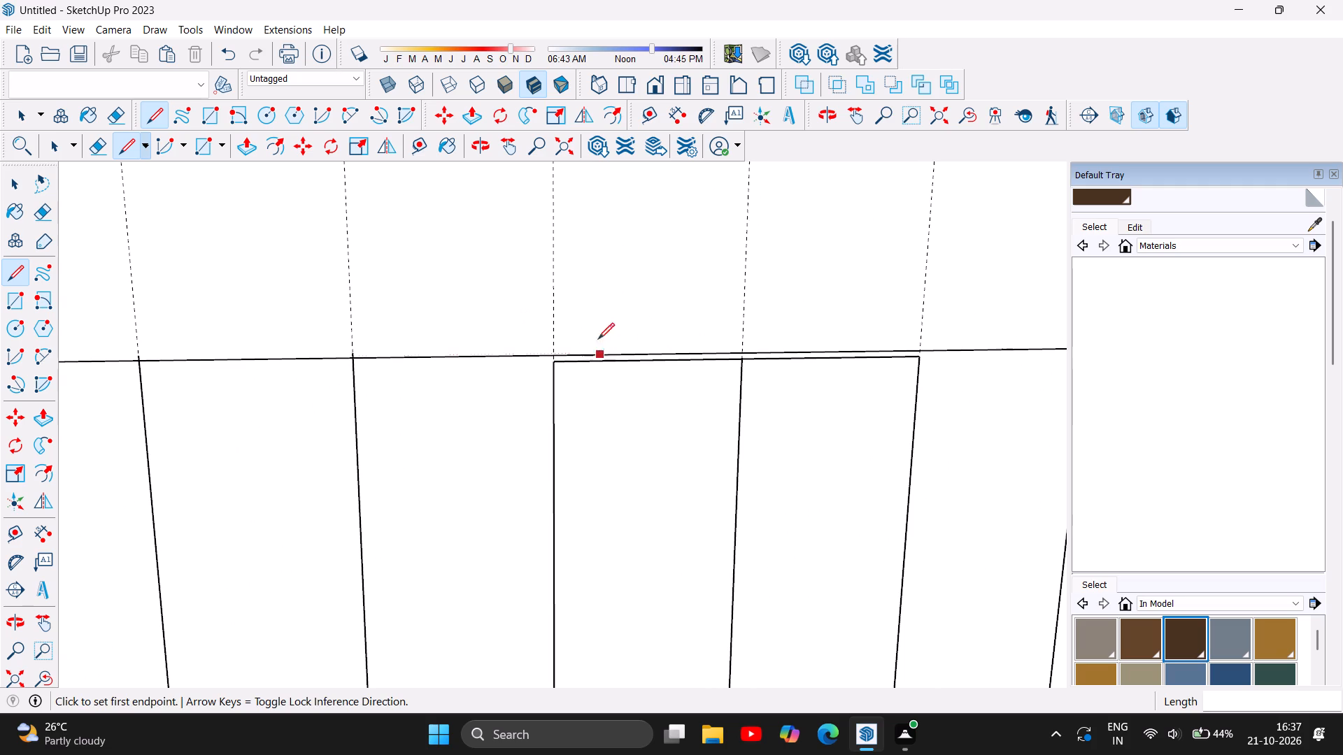
left_click(14, 185)
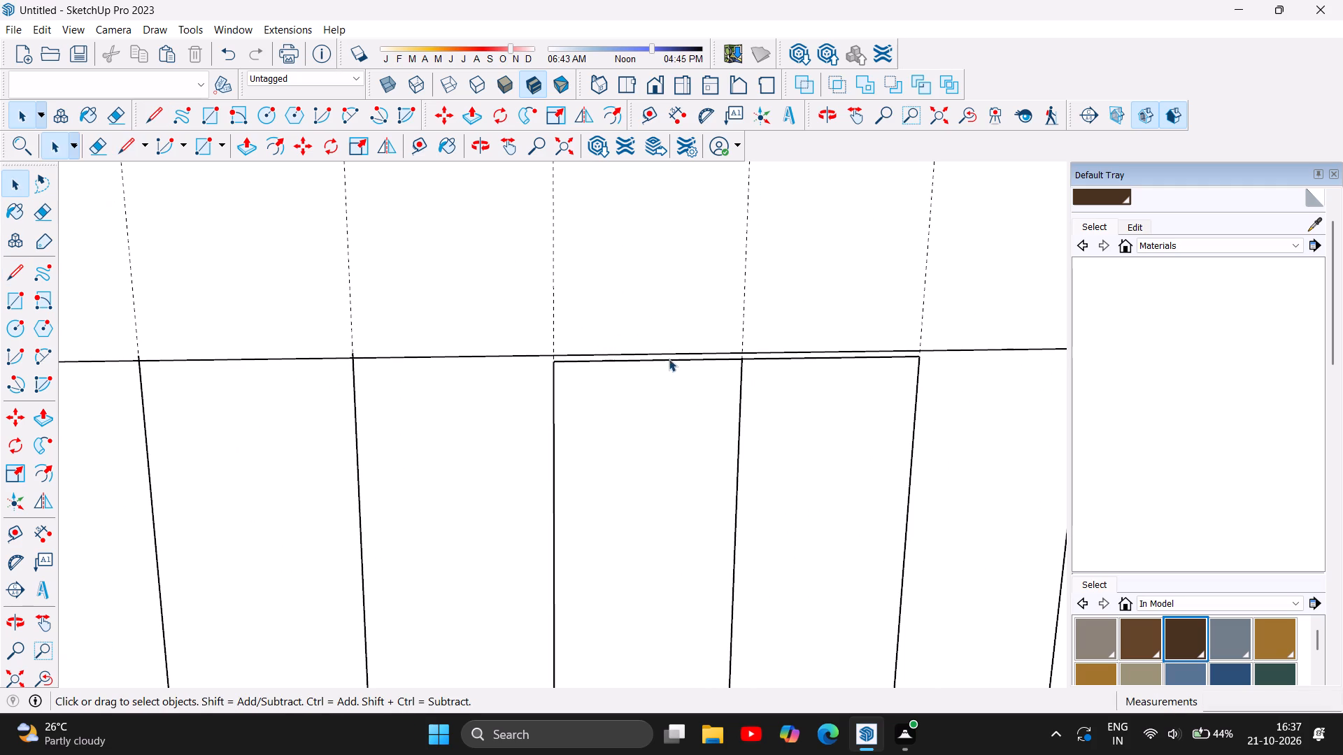
left_click(667, 358)
key("Delete")
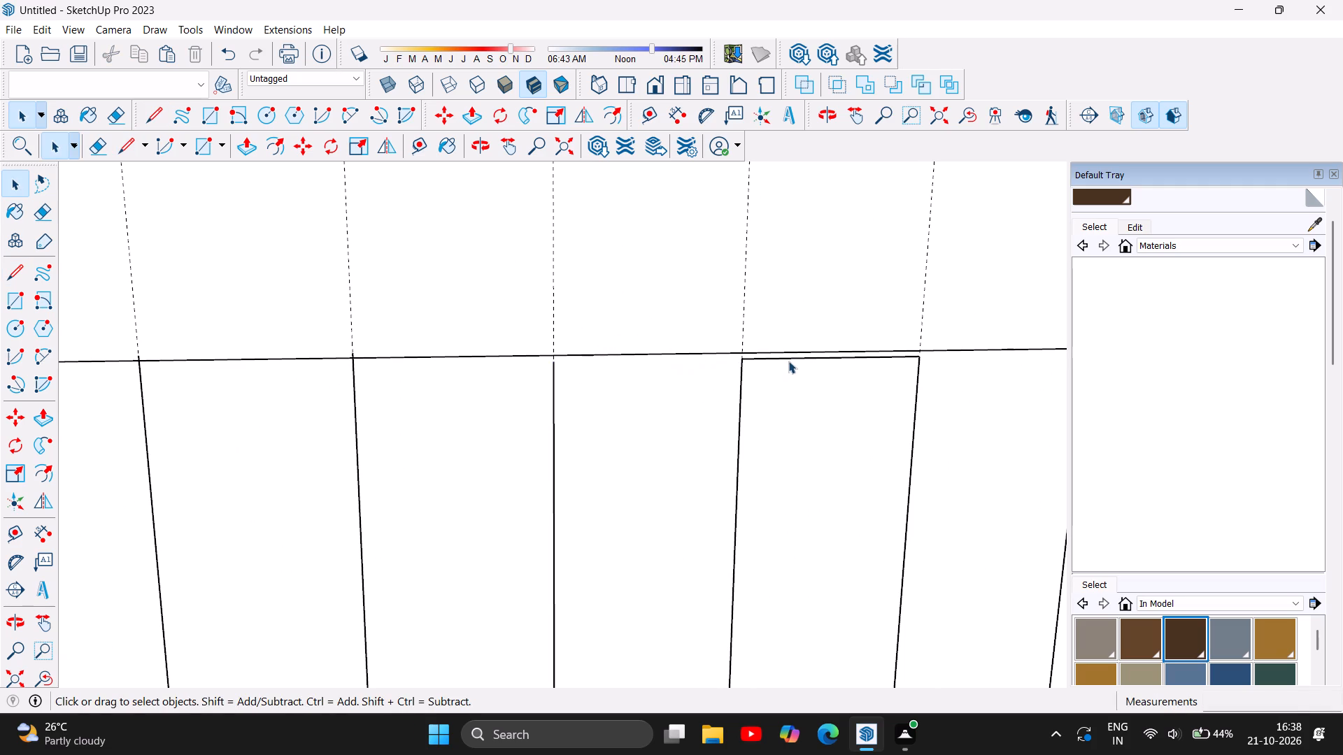
left_click(789, 359)
key("Delete")
Extend the second outline's left edge up to the panel's top edge with a line about 1/16" long.
scroll(597, 358, "up", 2)
left_click(16, 269)
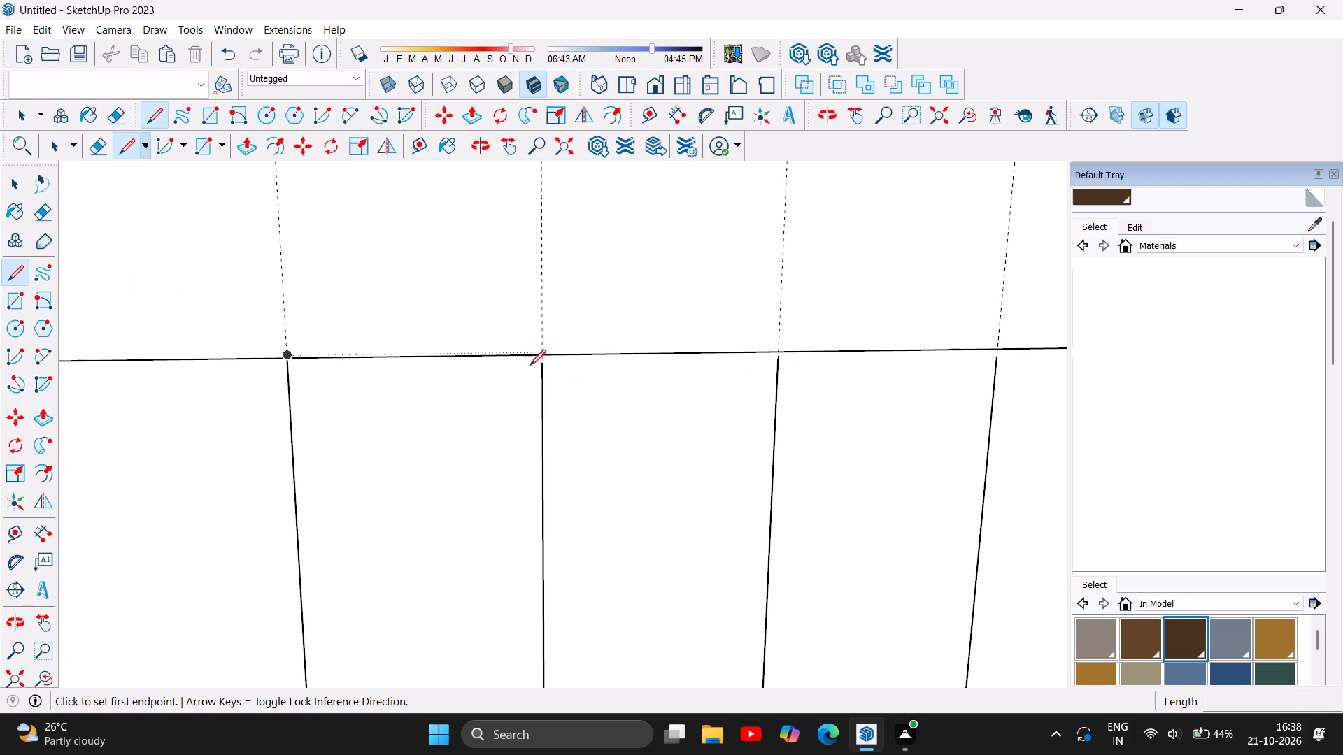
left_click(541, 366)
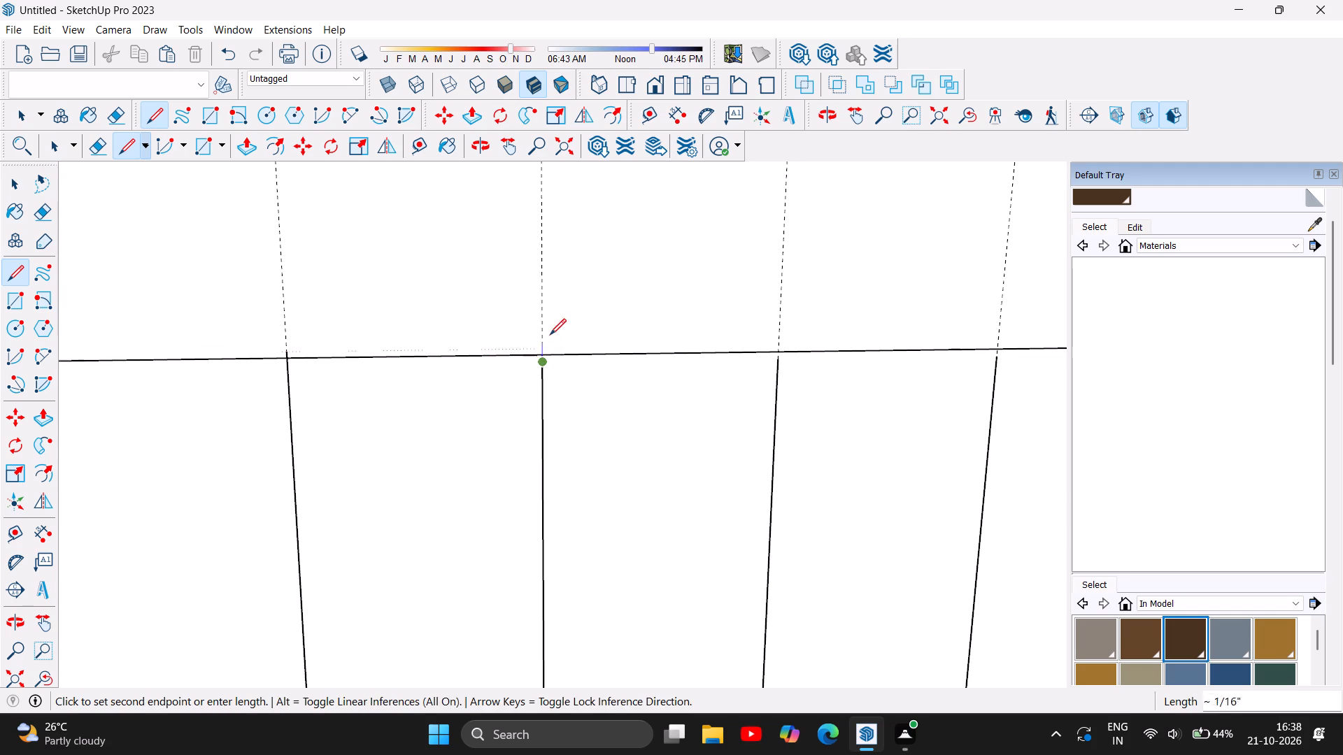
scroll(541, 350, "up", 12)
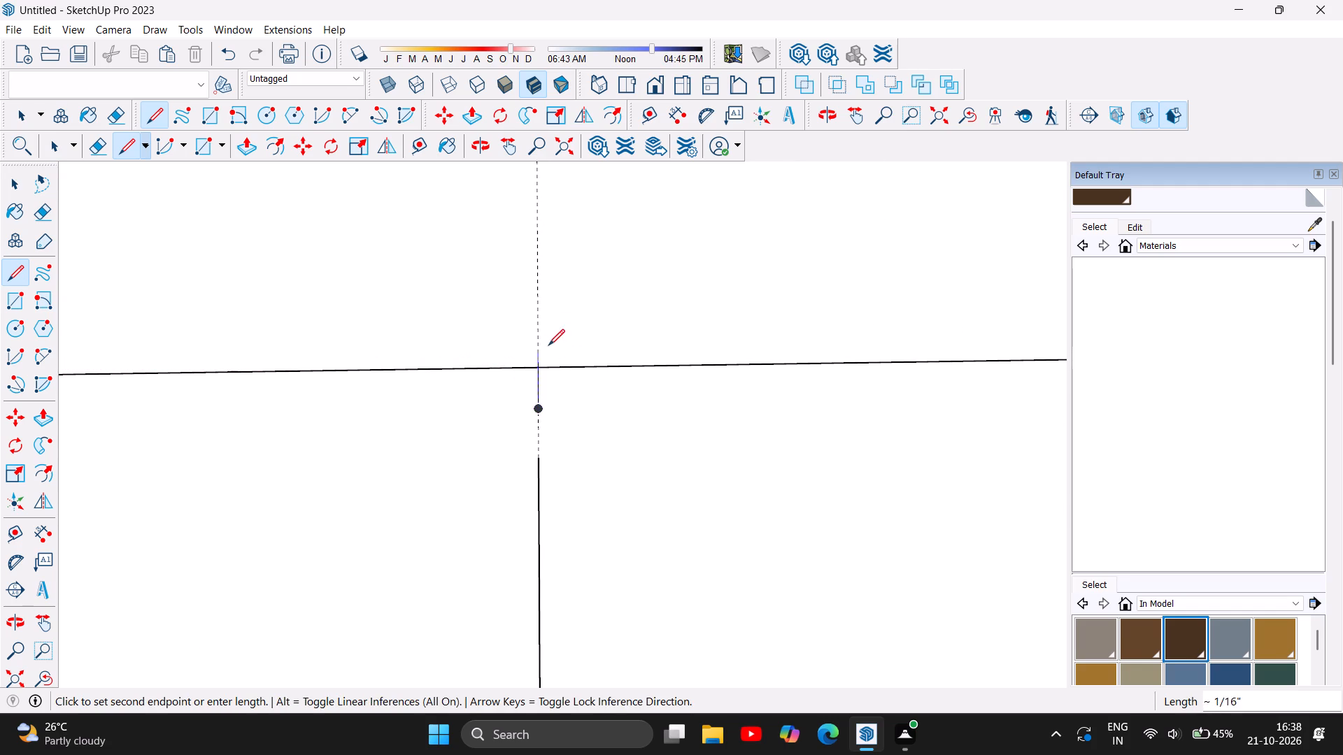
scroll(514, 382, "up", 5)
scroll(567, 344, "up", 6)
scroll(571, 345, "down", 1)
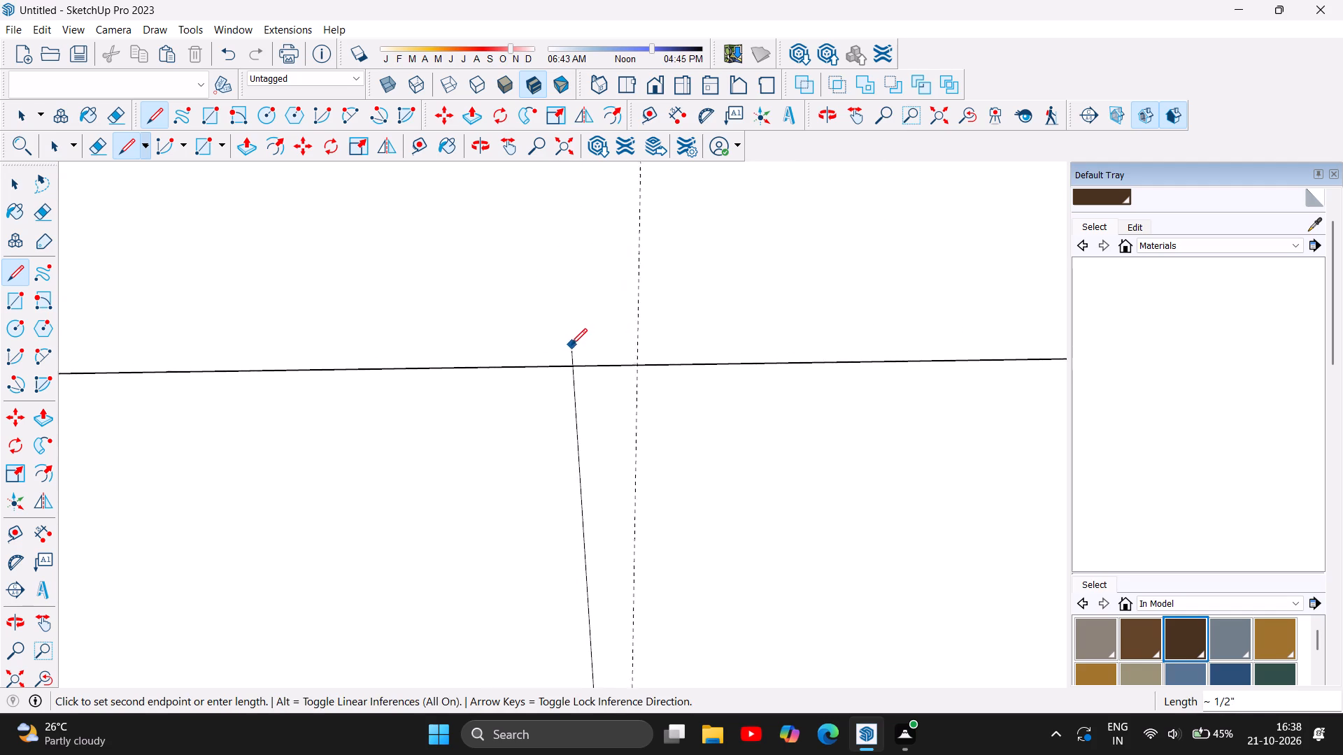
scroll(571, 345, "down", 7)
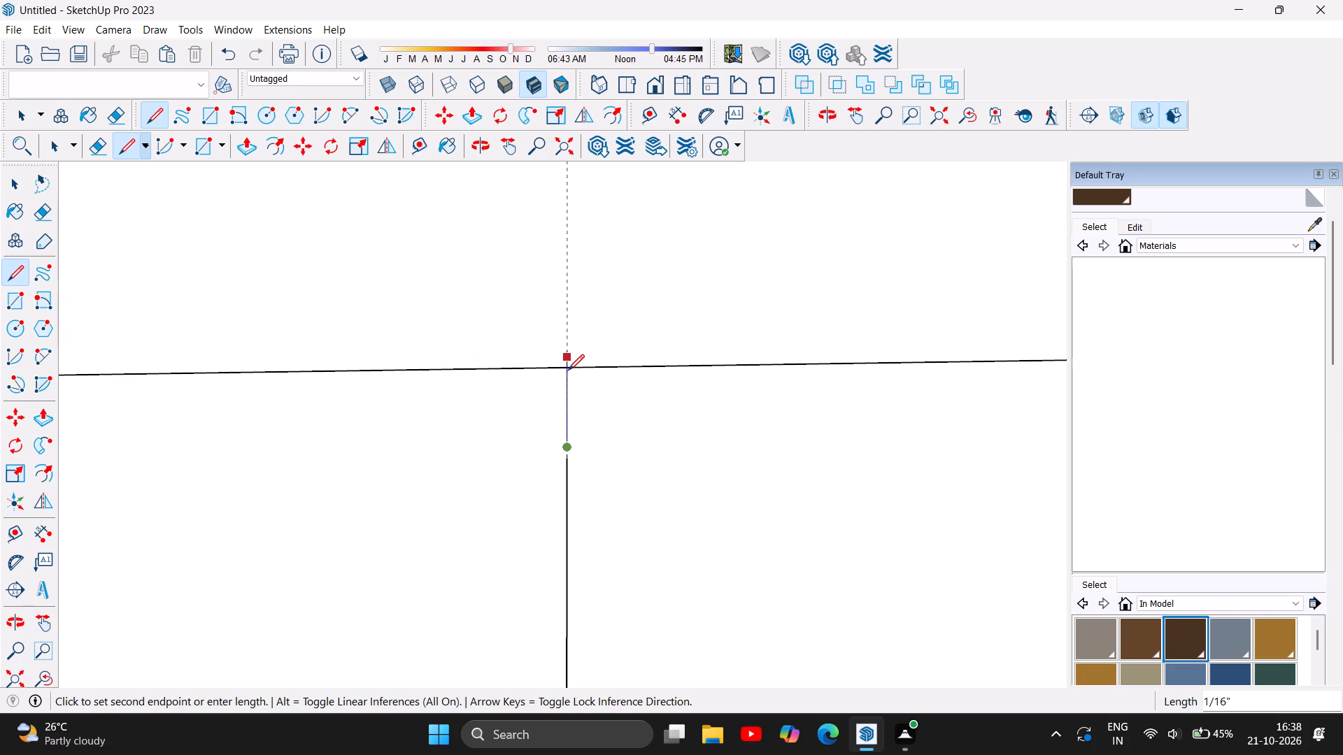
left_click(568, 368)
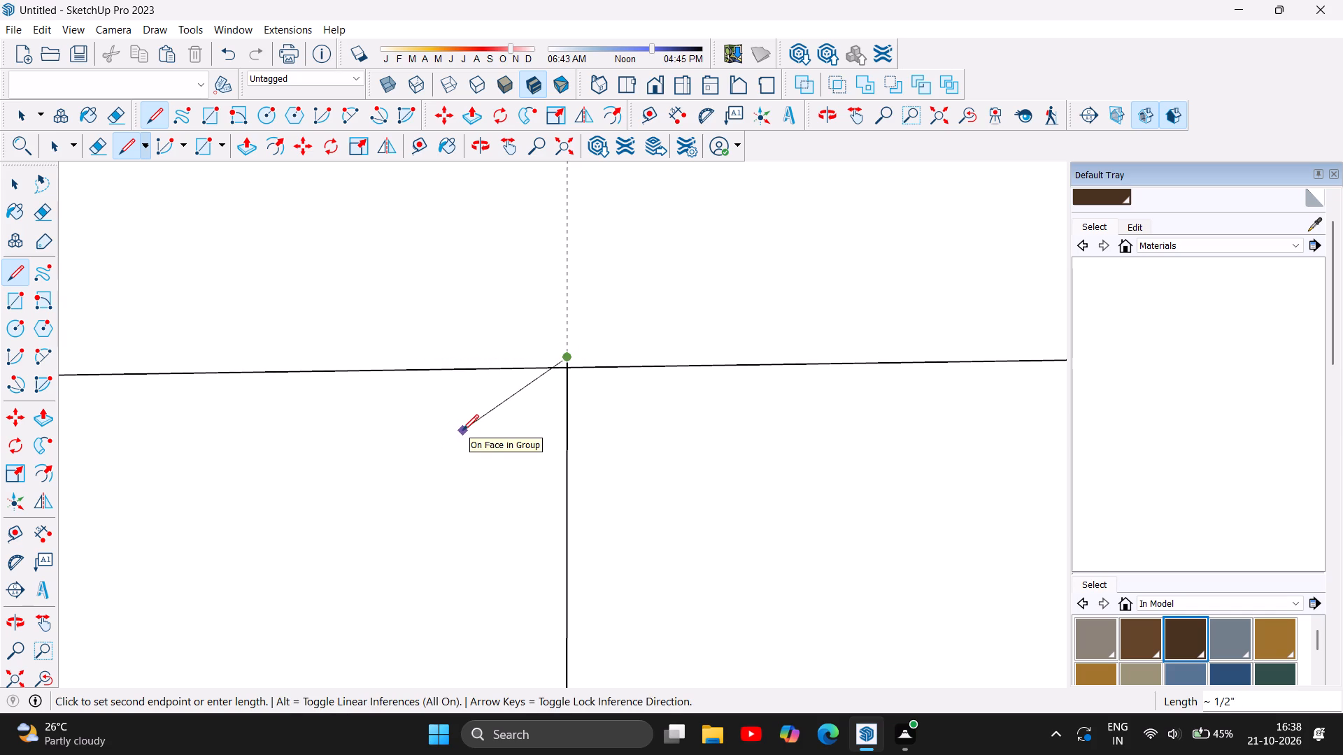
Extend the second outline's right edge up across the panel's top edge with a line about 1/8" long.
key("Escape")
scroll(405, 429, "down", 11)
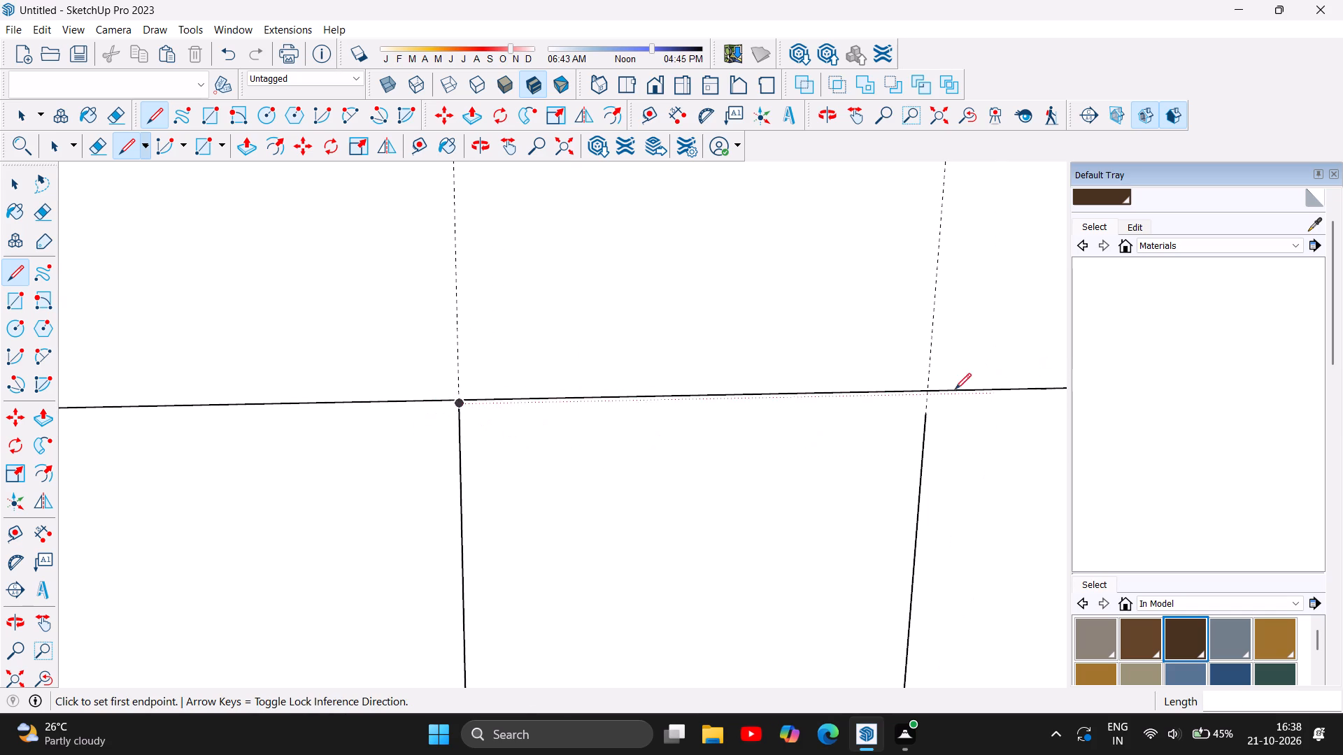
left_click(927, 417)
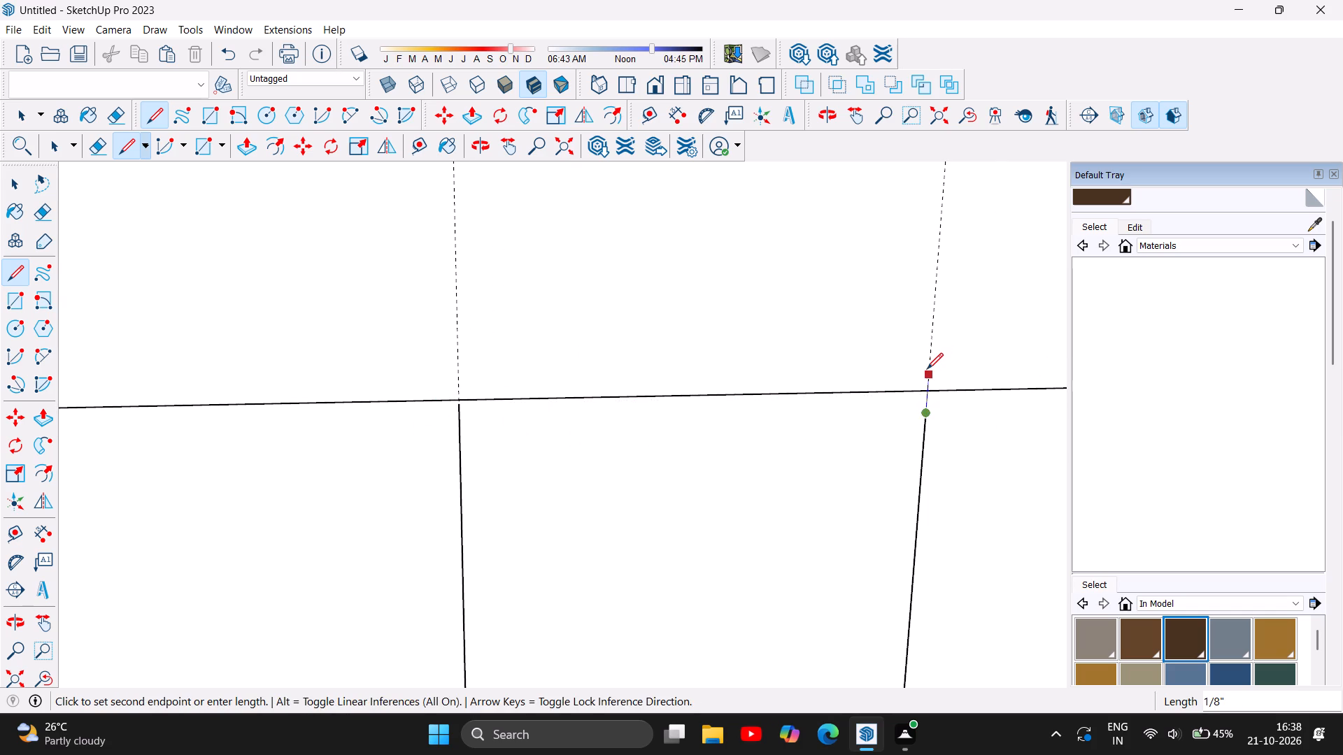
left_click(927, 369)
key("Escape")
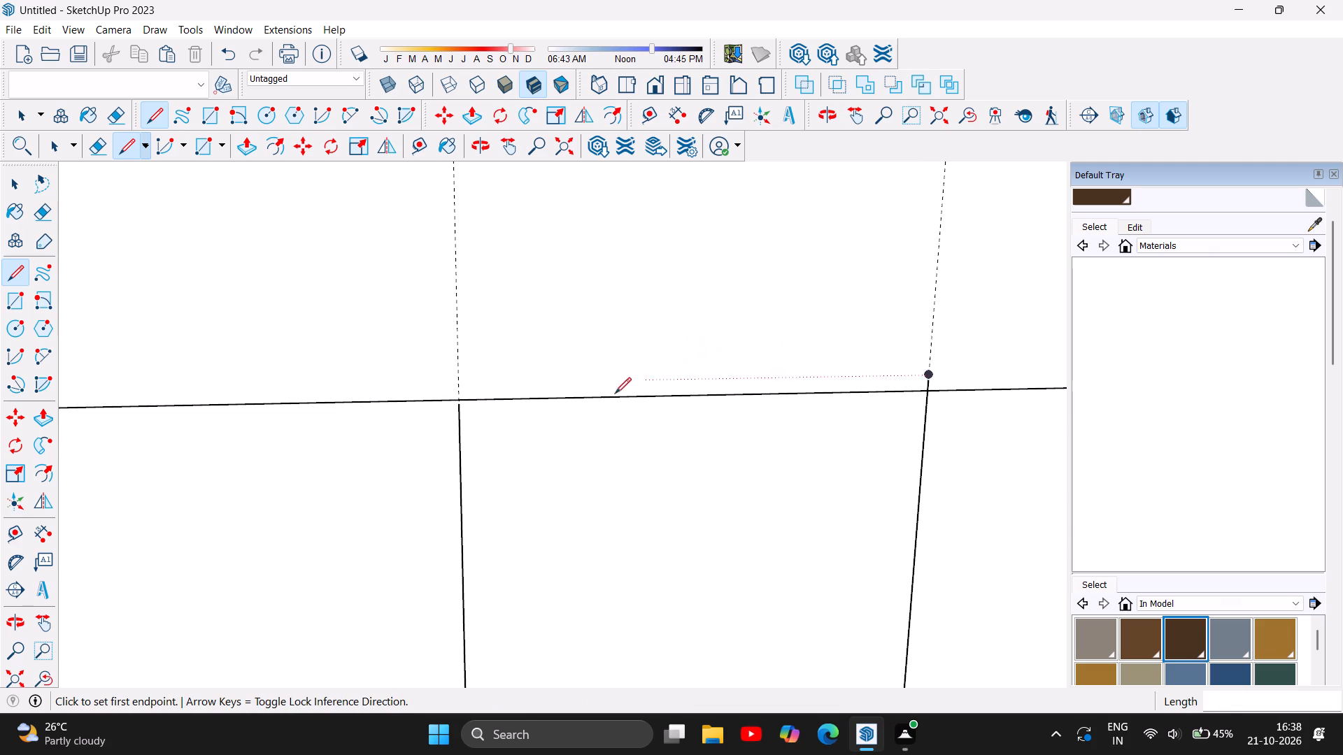
Extend the third outline's left edge about 3/16" up across the panel's top edge, and its right edge likewise.
scroll(598, 405, "down", 11)
scroll(894, 396, "up", 4)
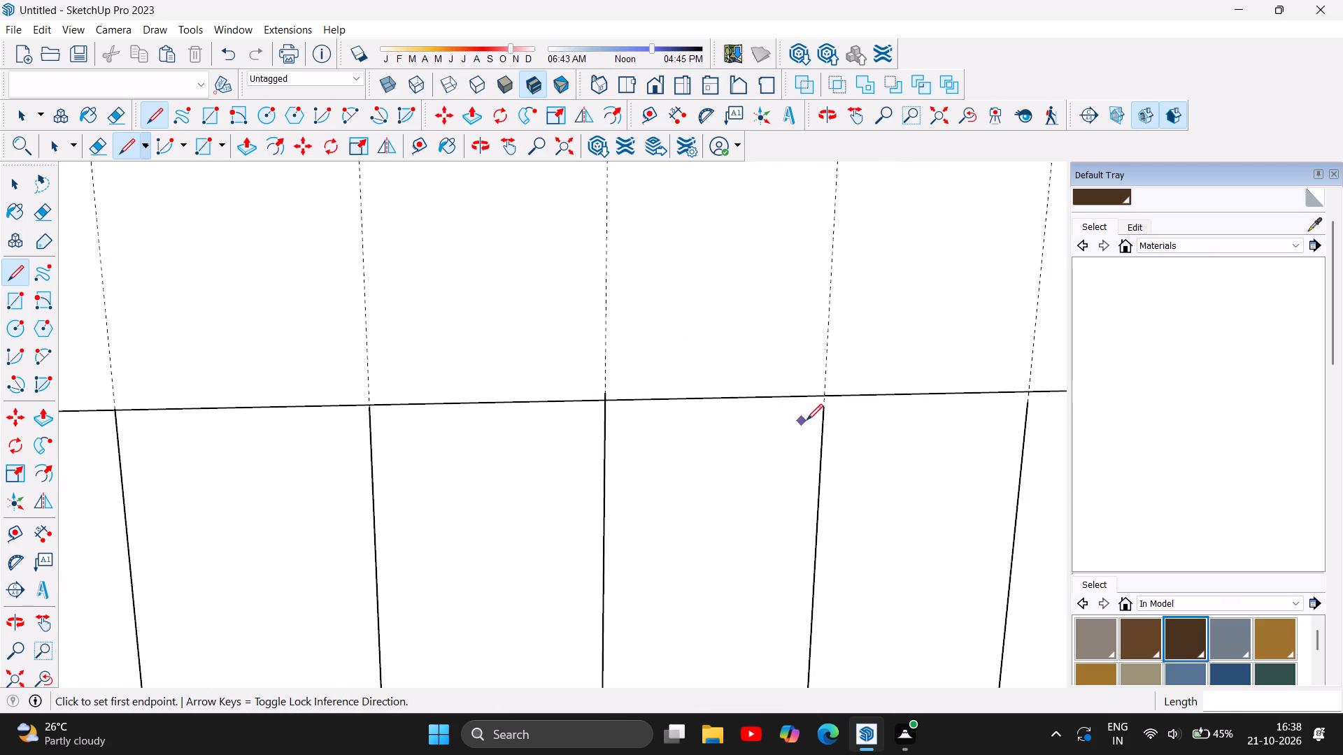
left_click(819, 412)
left_click(826, 376)
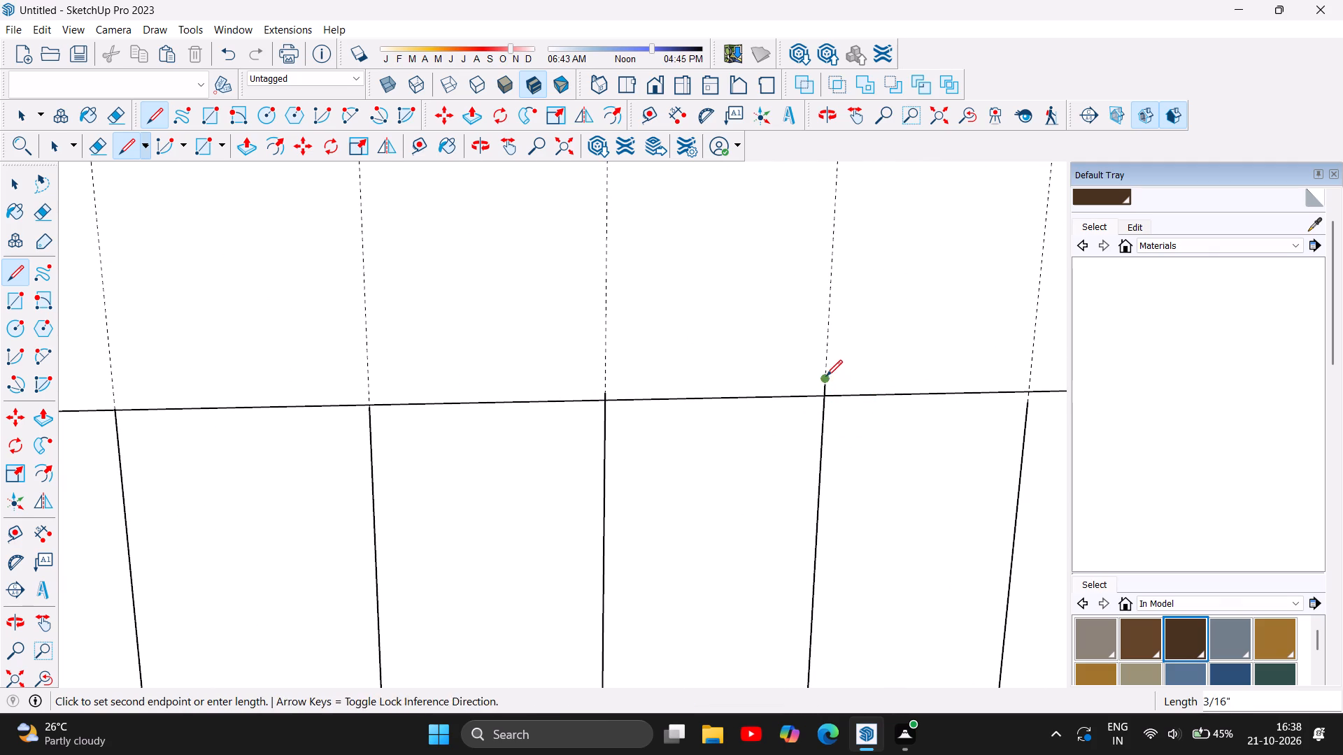
key("Escape")
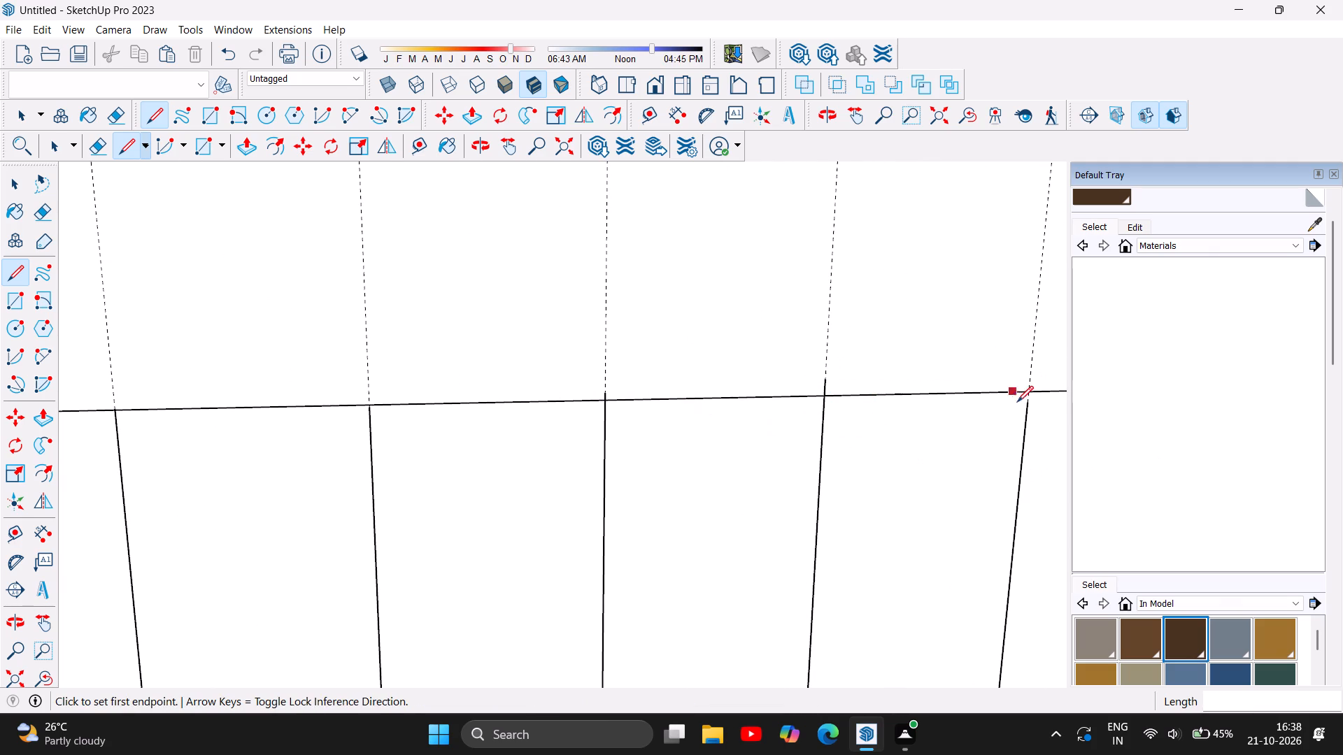
left_click(1028, 402)
left_click(1031, 369)
key("Escape")
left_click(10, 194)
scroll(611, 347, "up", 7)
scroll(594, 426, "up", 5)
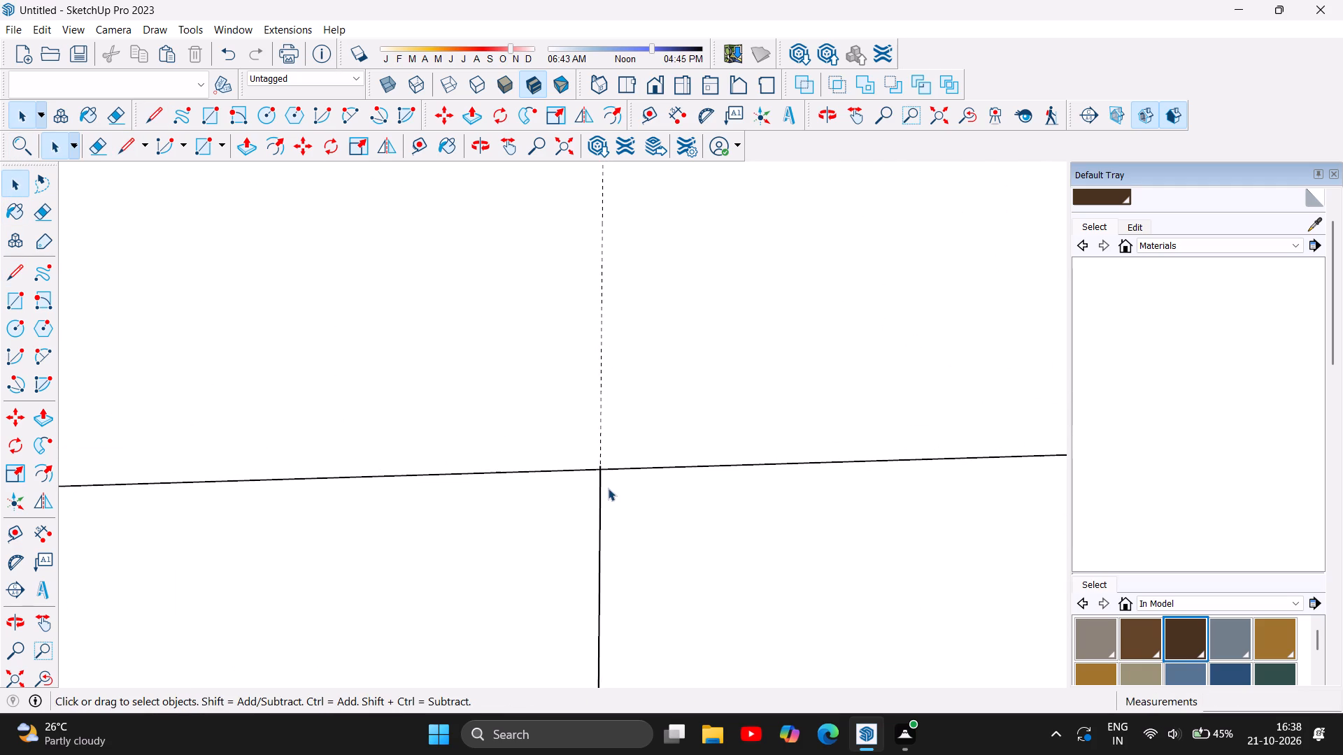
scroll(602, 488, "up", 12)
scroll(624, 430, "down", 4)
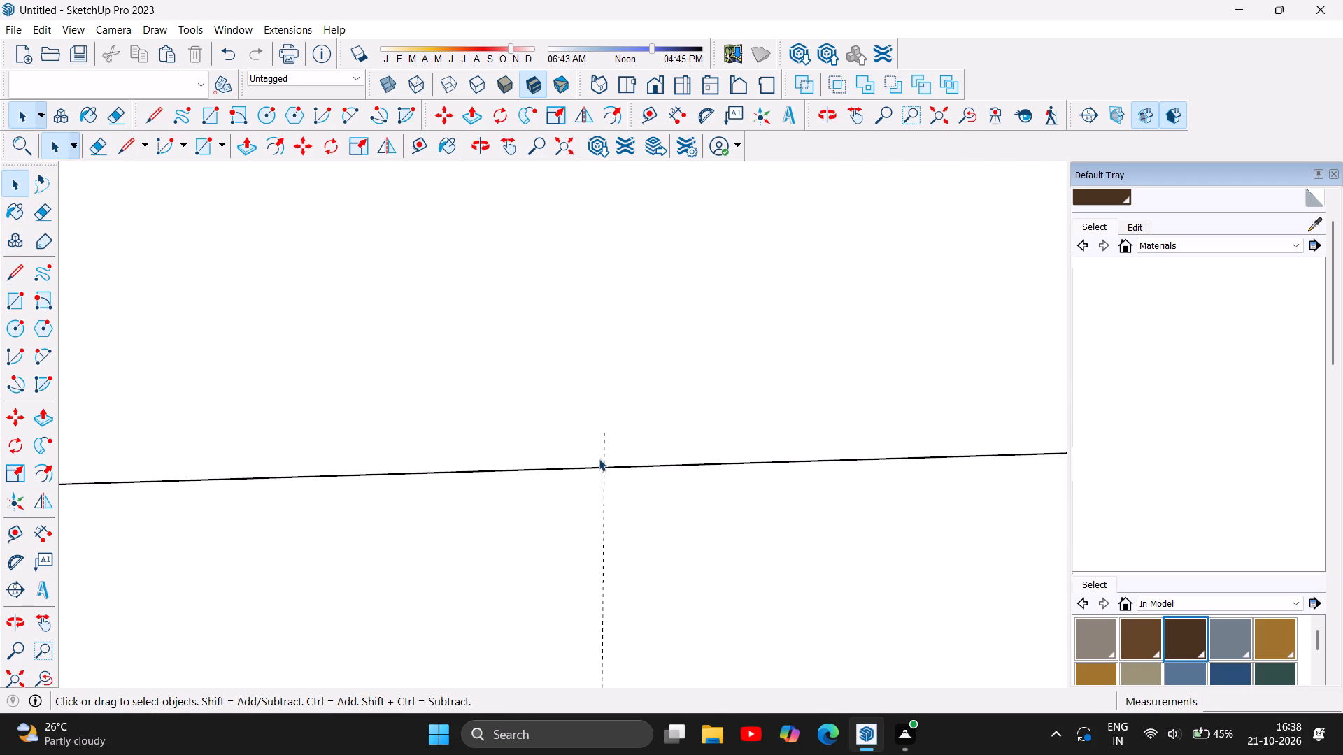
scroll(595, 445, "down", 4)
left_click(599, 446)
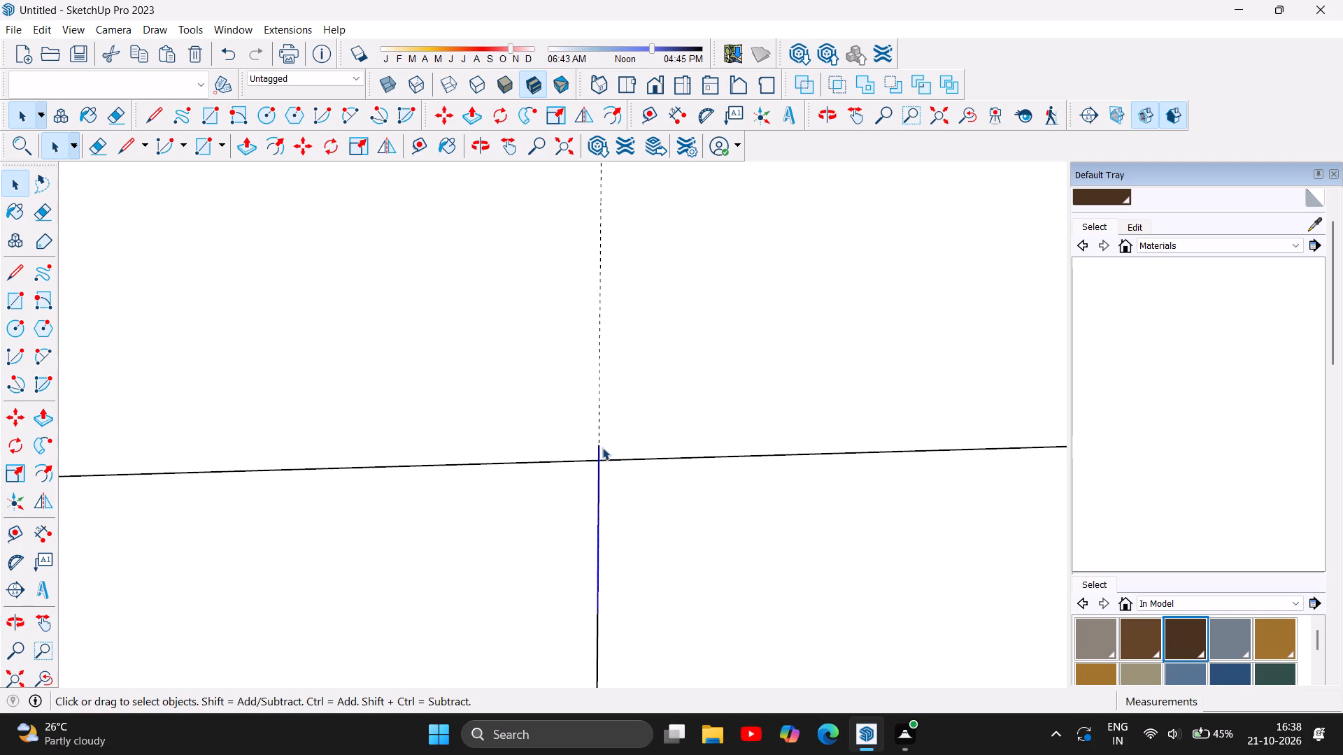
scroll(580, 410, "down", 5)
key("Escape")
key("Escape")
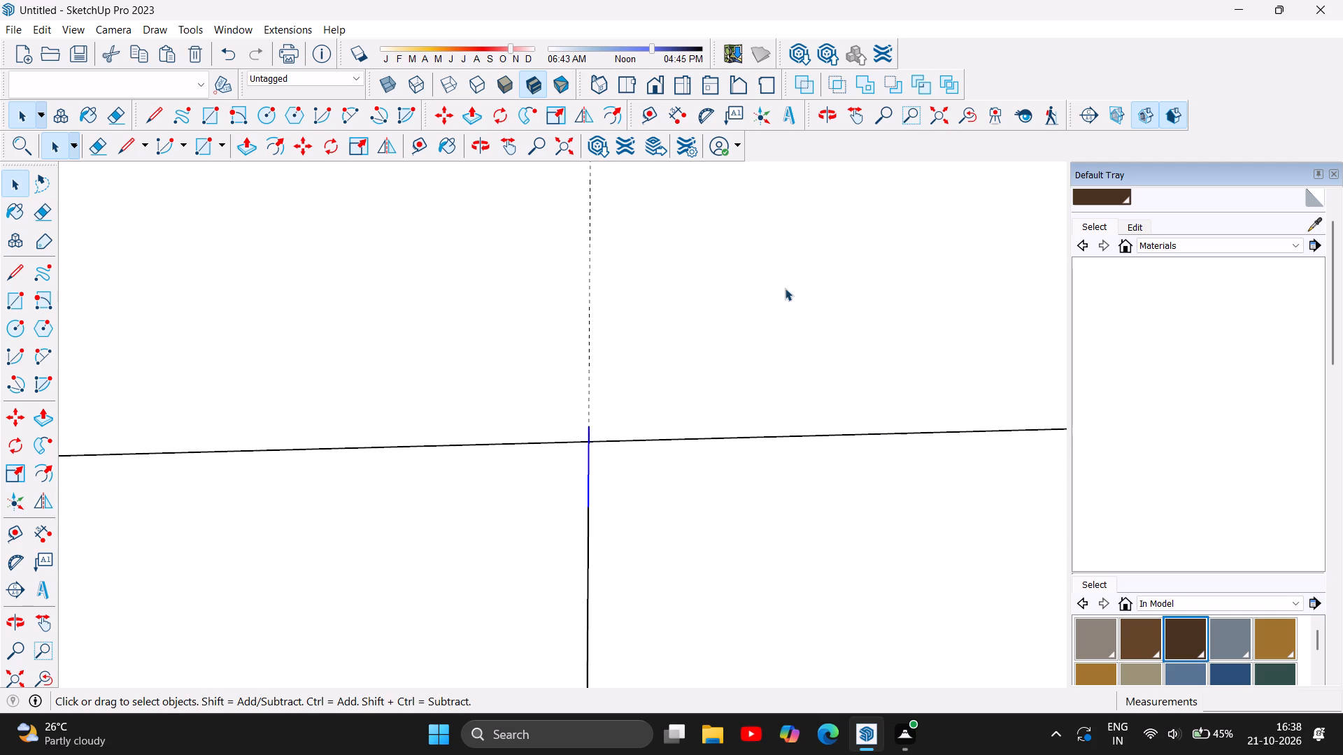
Delete the two edge segments closing the fourth outline just below the panel's top edge.
scroll(784, 294, "down", 18)
scroll(758, 303, "down", 6)
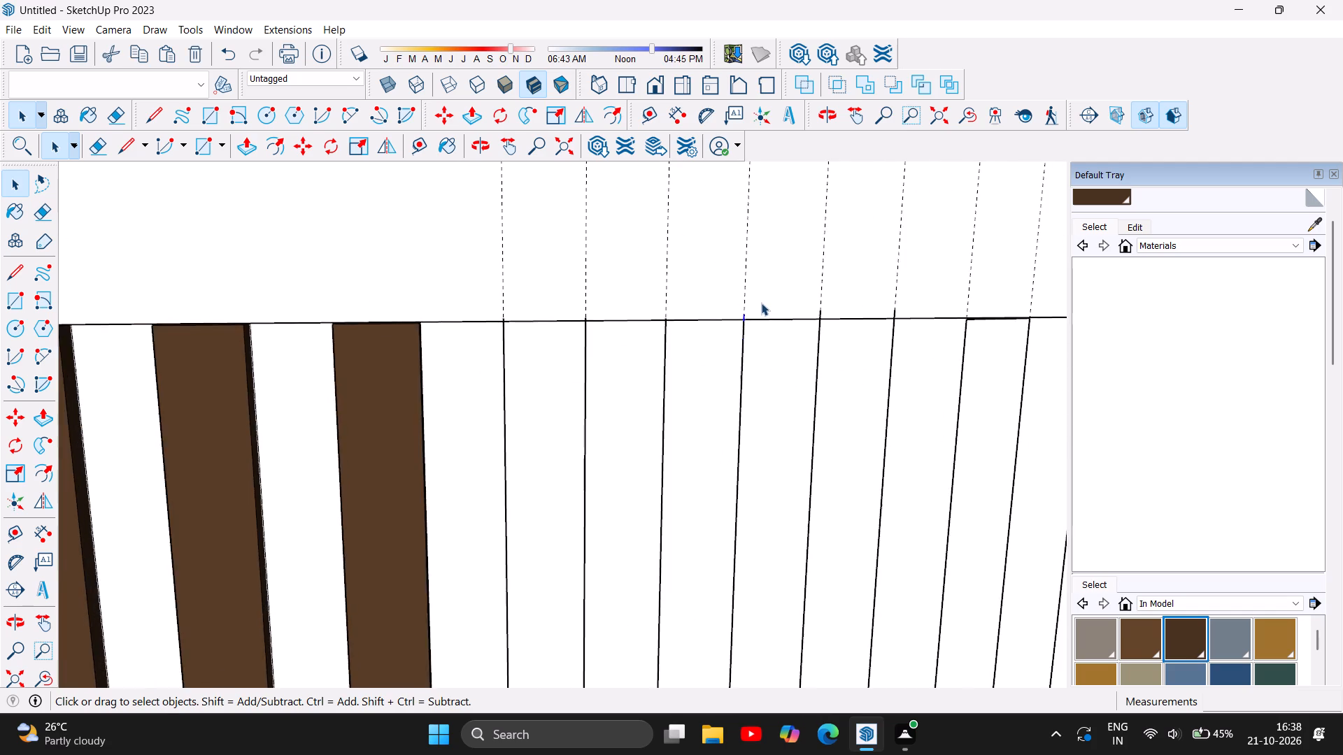
scroll(761, 303, "down", 10)
scroll(868, 319, "up", 12)
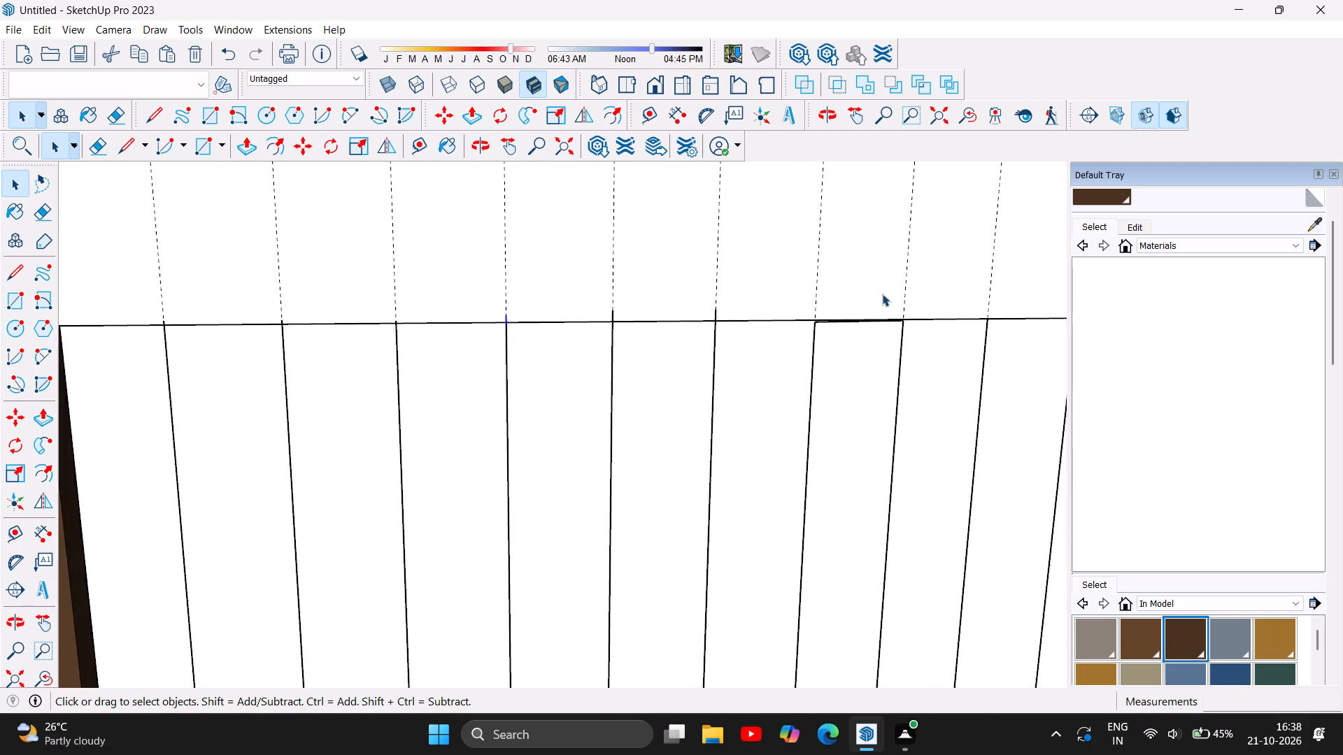
scroll(882, 294, "up", 14)
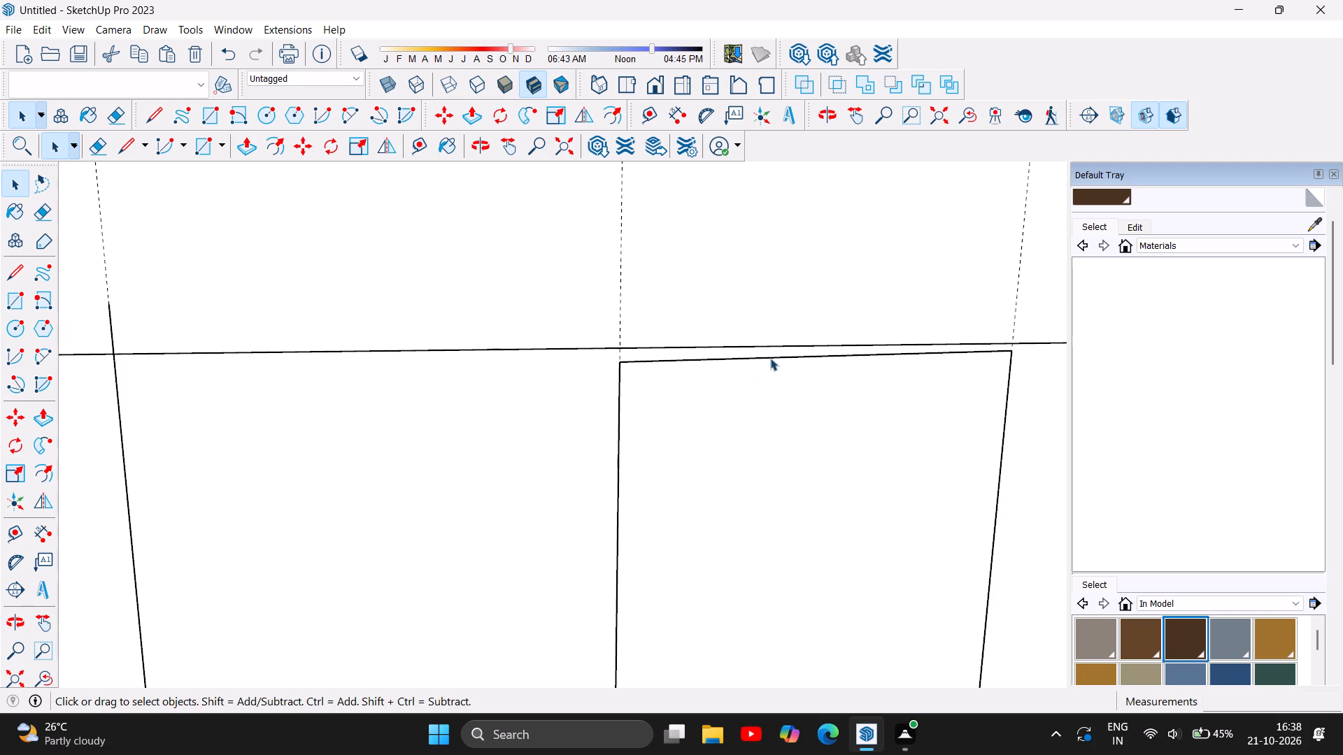
left_click(776, 354)
left_click(783, 357)
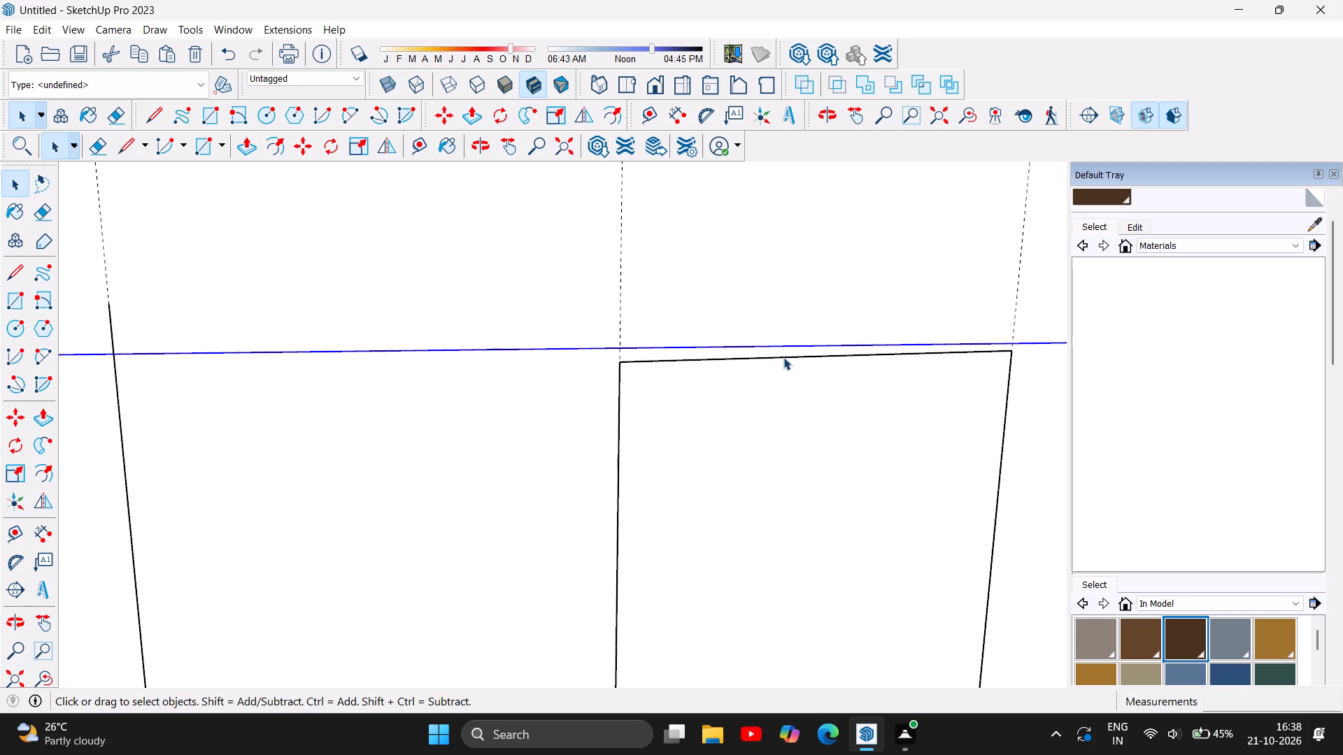
key("Delete")
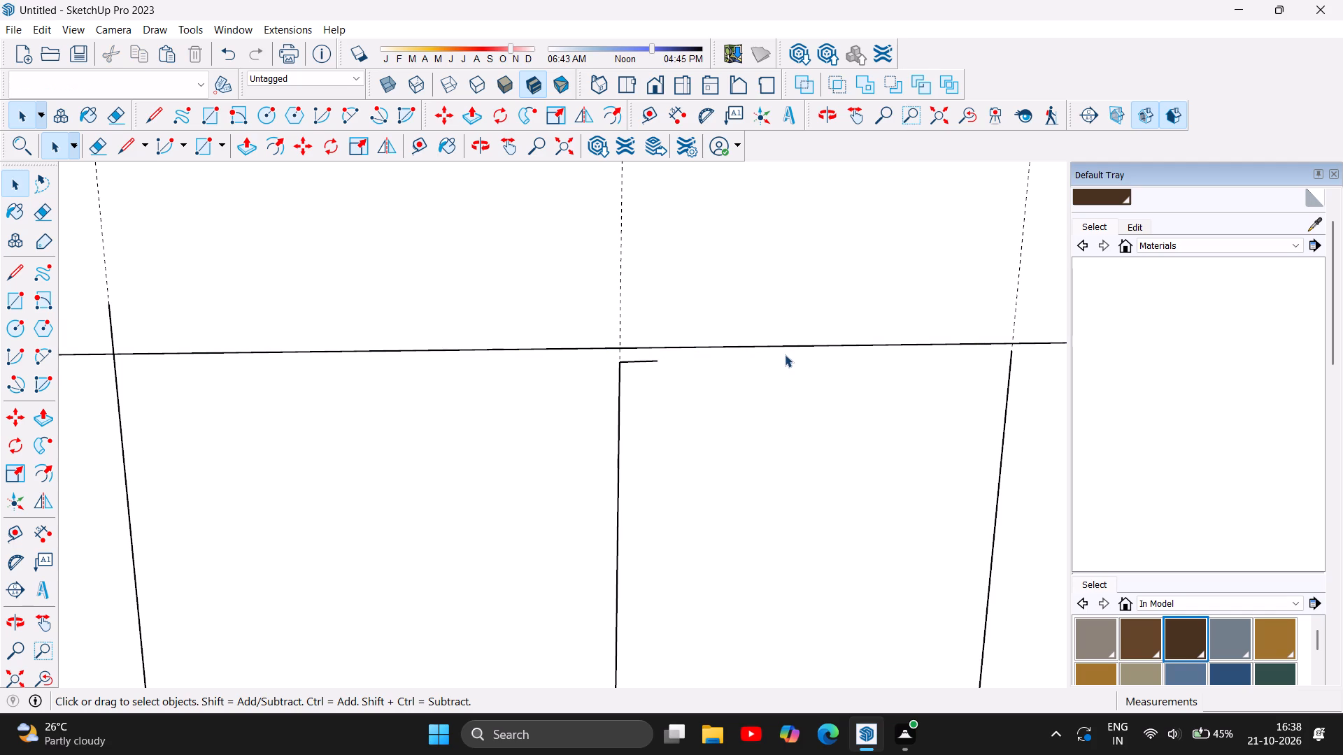
left_click(642, 361)
key("Delete")
Extend the fourth outline's left and right edges up to the panel's top edge with the Line tool.
left_click(27, 271)
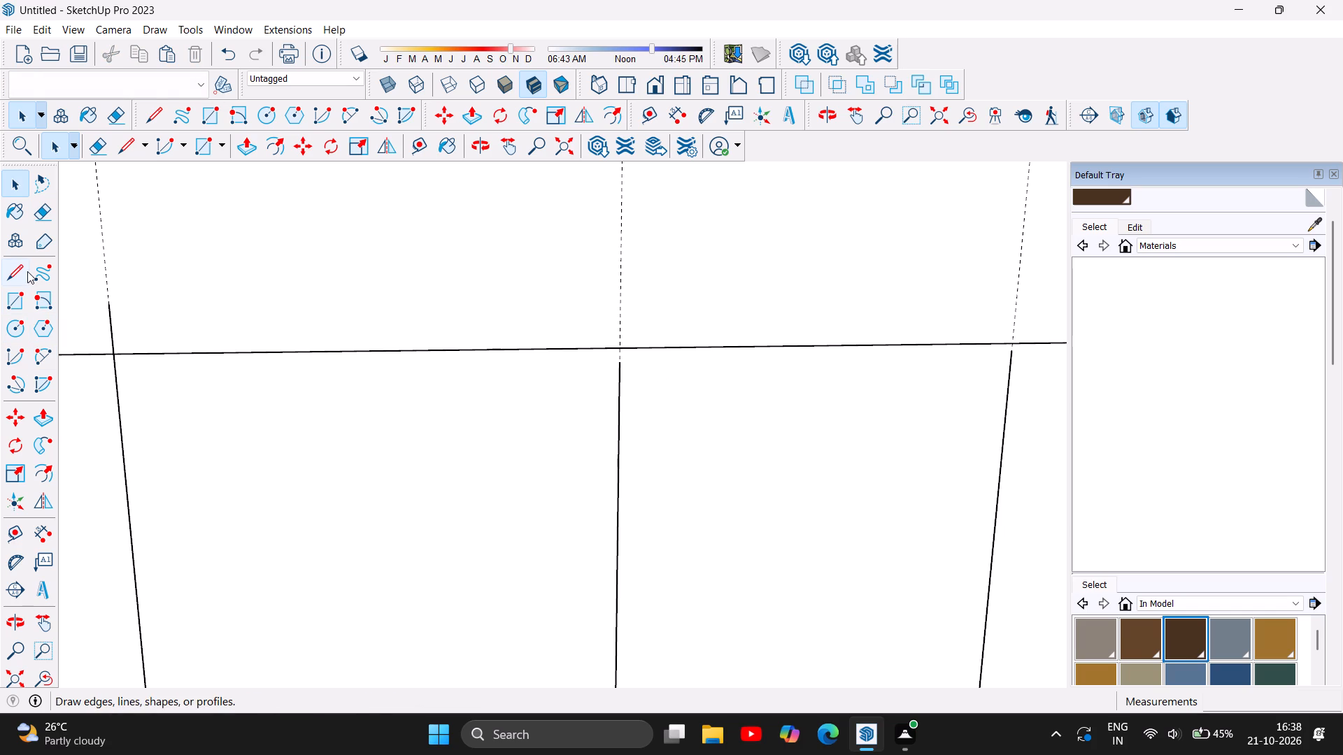
left_click(618, 366)
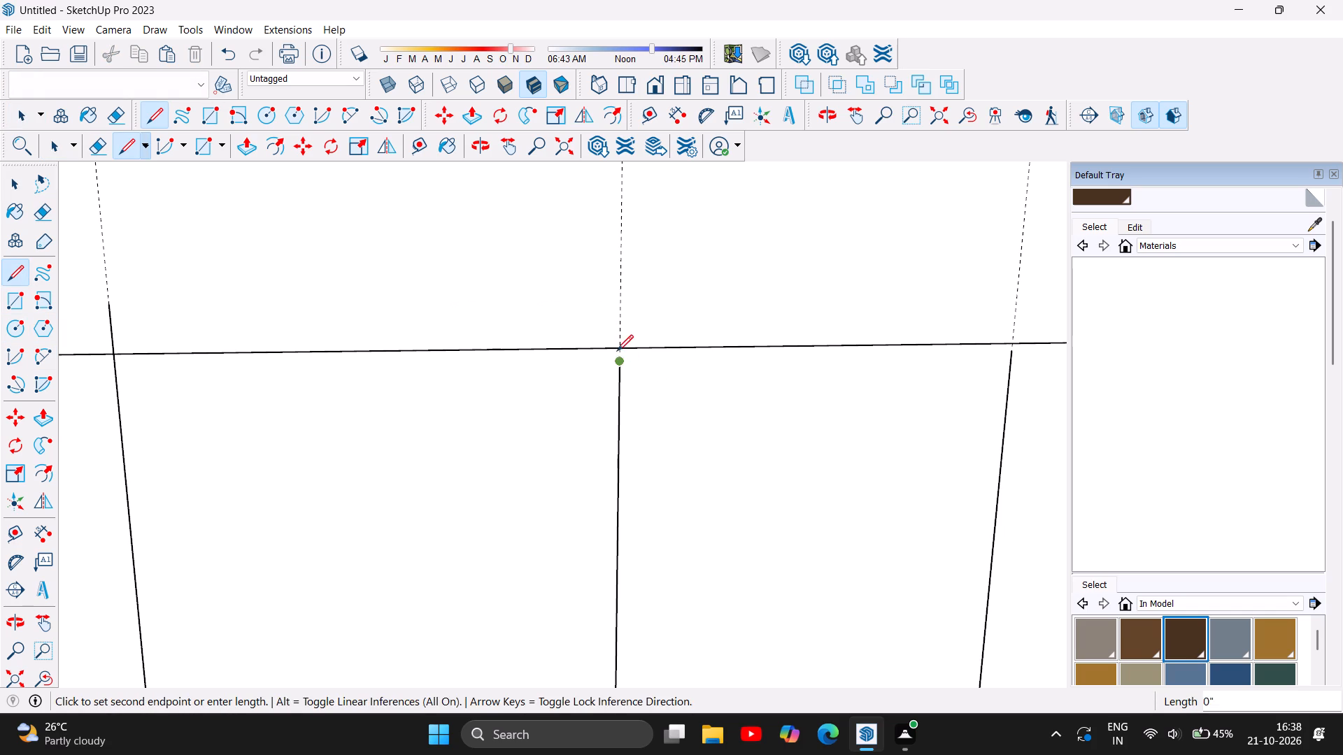
left_click(617, 348)
key("Escape")
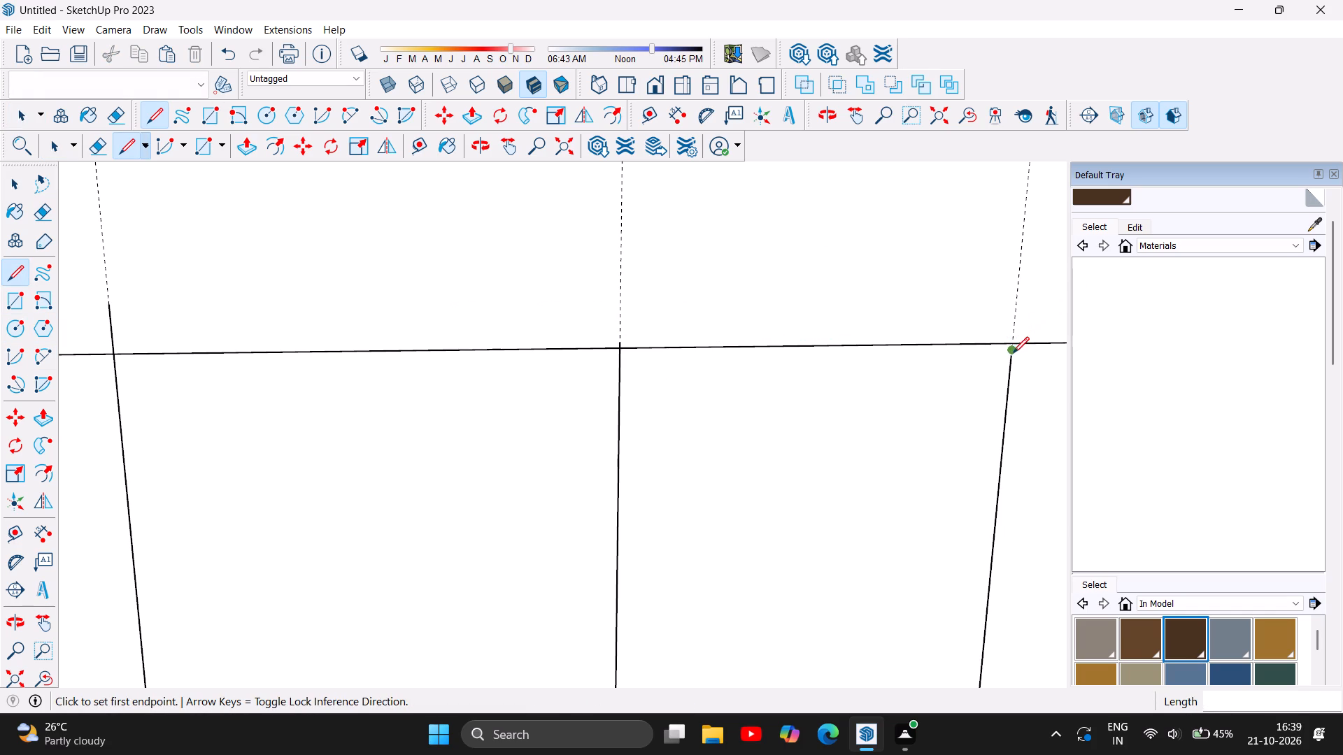
left_click(1016, 349)
left_click(1014, 324)
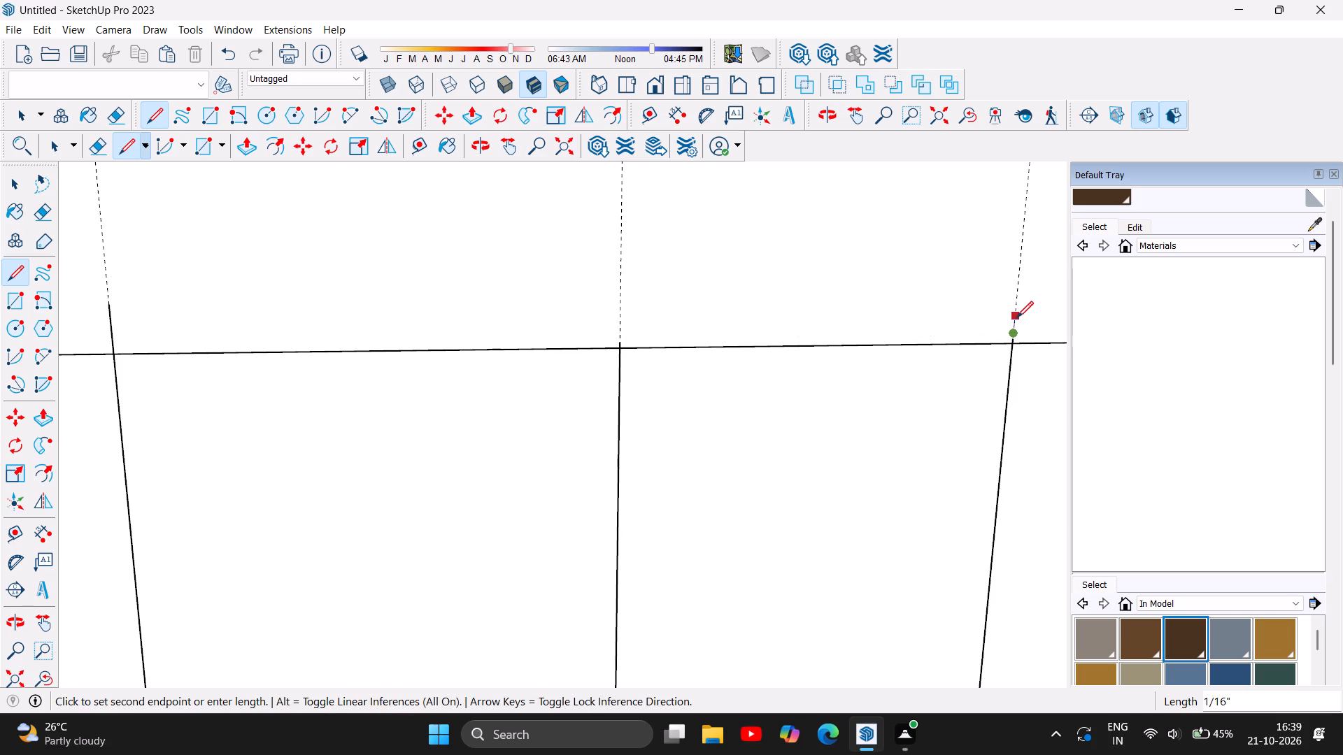
key("Escape")
Extend the fifth outline's left edge up across the panel's top edge with a line about 1/16" long.
scroll(450, 412, "down", 6)
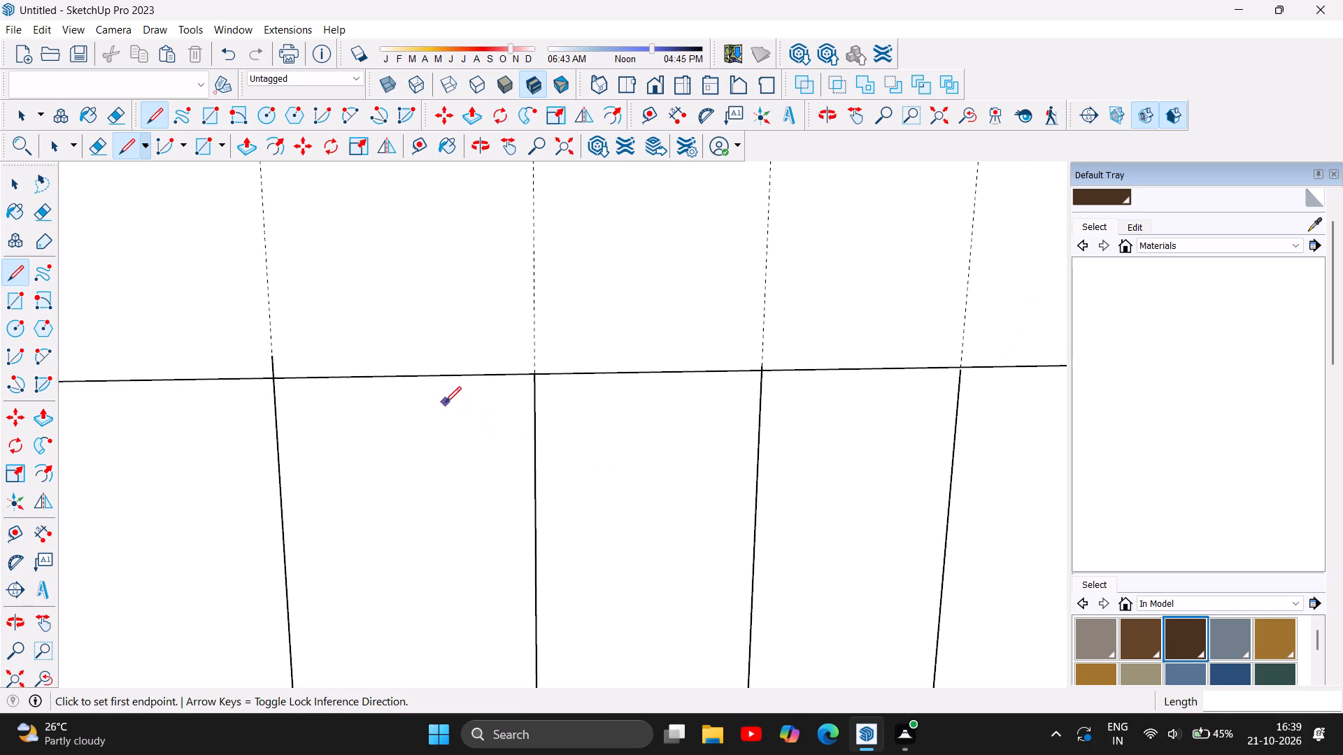
scroll(445, 403, "down", 5)
scroll(765, 388, "up", 12)
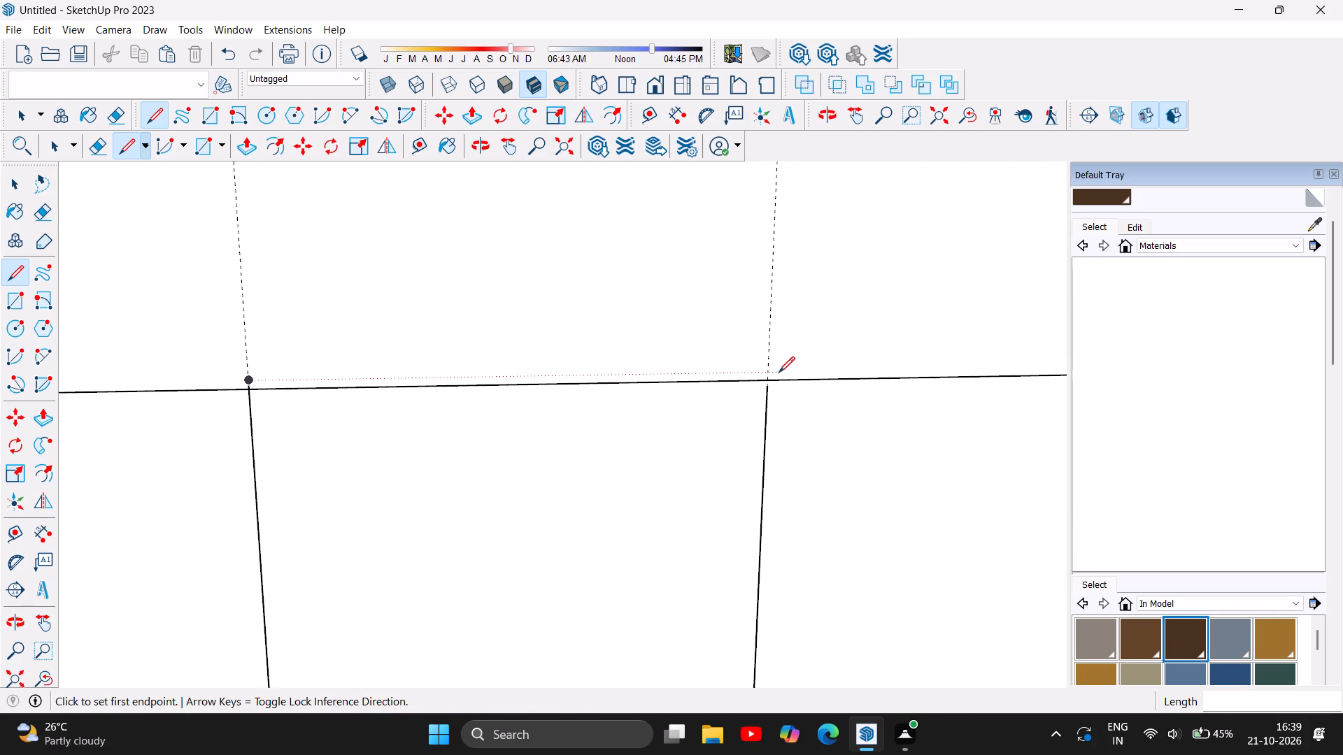
scroll(779, 373, "up", 6)
left_click(757, 400)
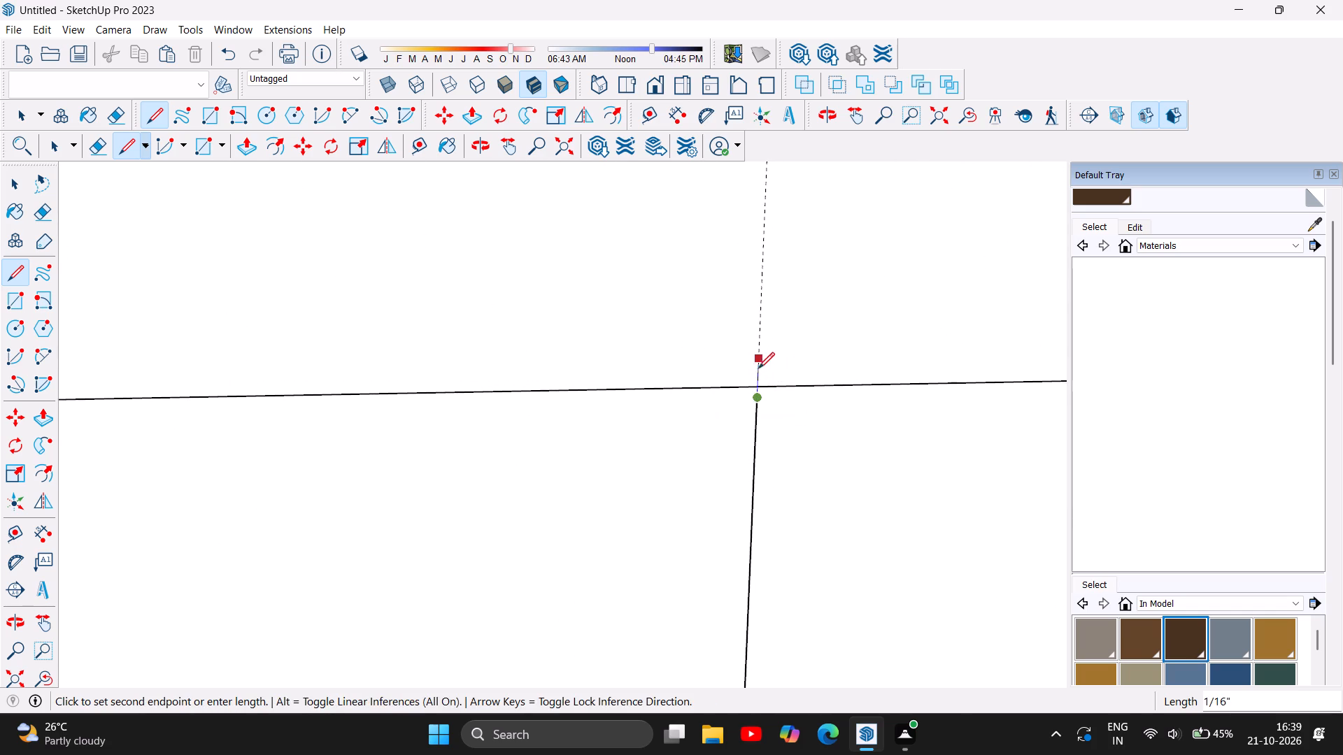
left_click(760, 364)
scroll(450, 431, "down", 6)
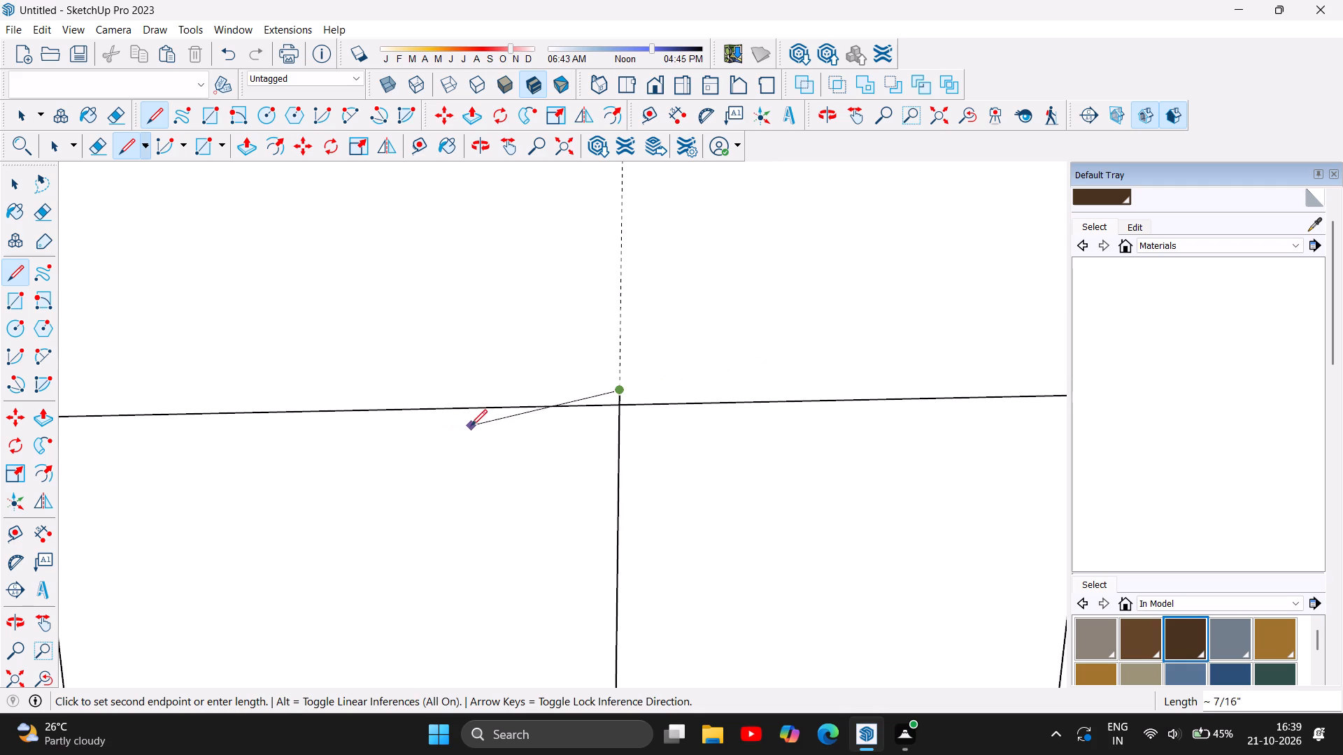
key("Escape")
Extend the fifth outline's right edge up across the panel's top edge with a line about 1/16" long.
scroll(482, 422, "down", 5)
scroll(901, 385, "up", 5)
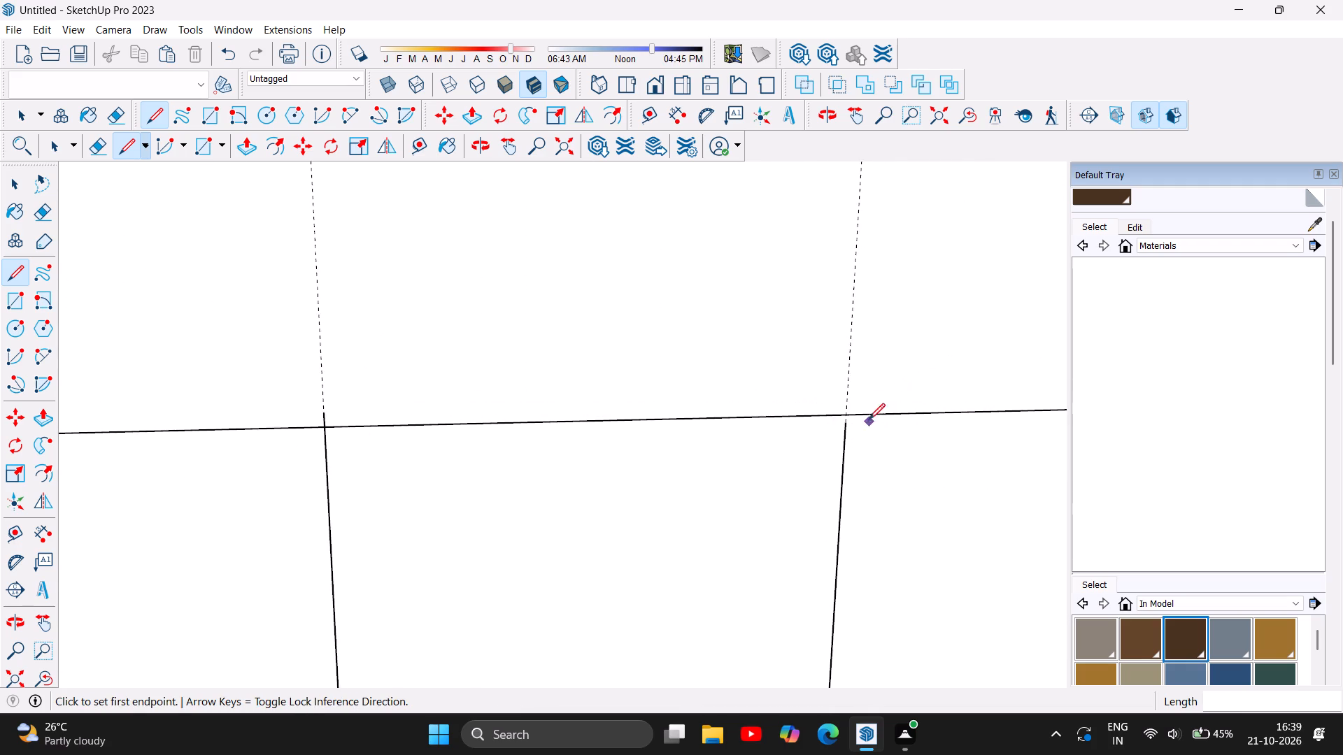
scroll(869, 419, "up", 6)
left_click(822, 431)
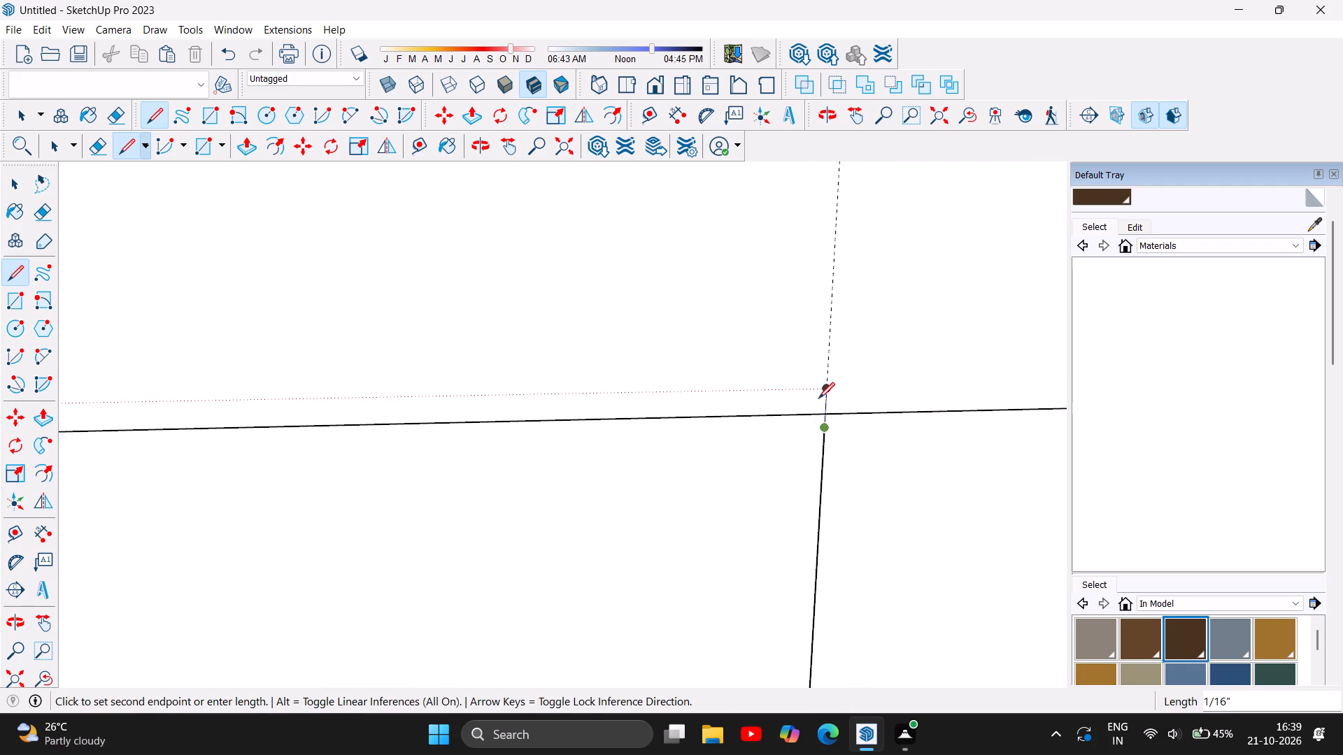
left_click(826, 395)
key("Escape")
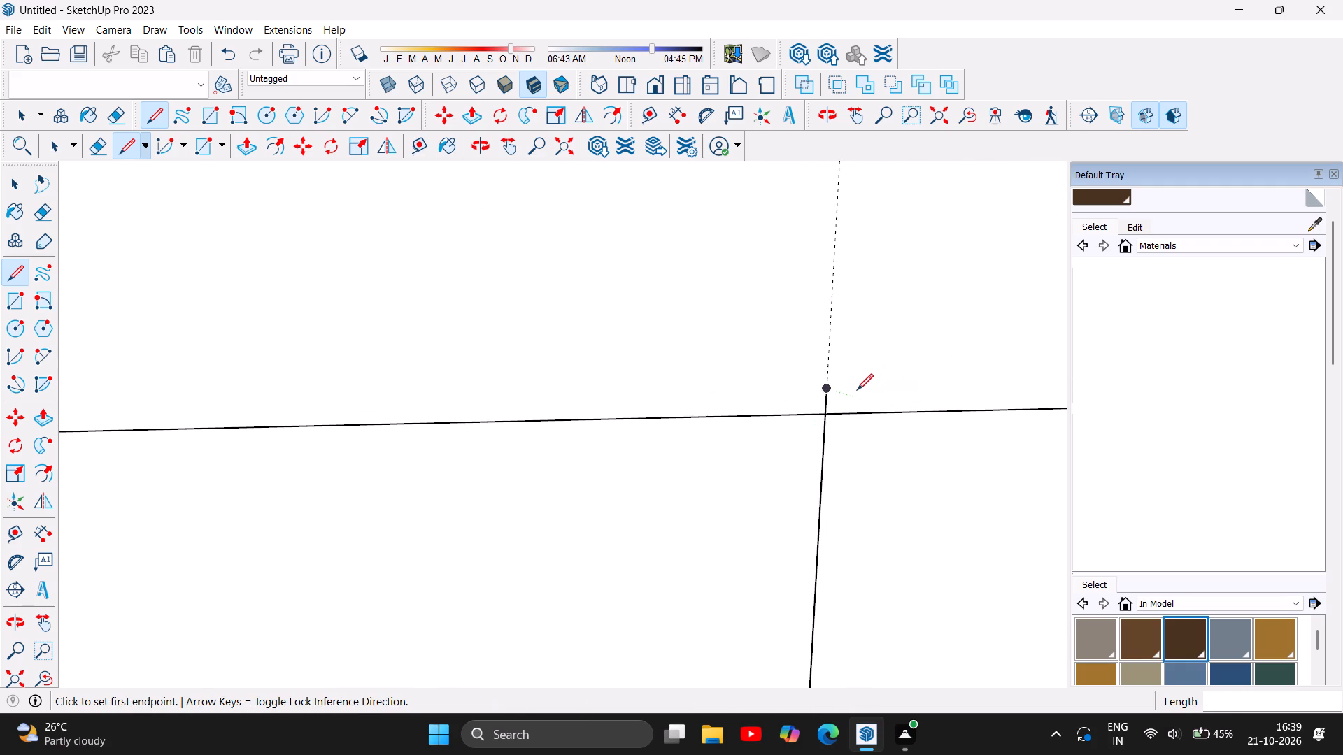
Examine the upper ends of all the strip outlines along the panel's top edge.
scroll(857, 390, "down", 16)
scroll(613, 319, "down", 4)
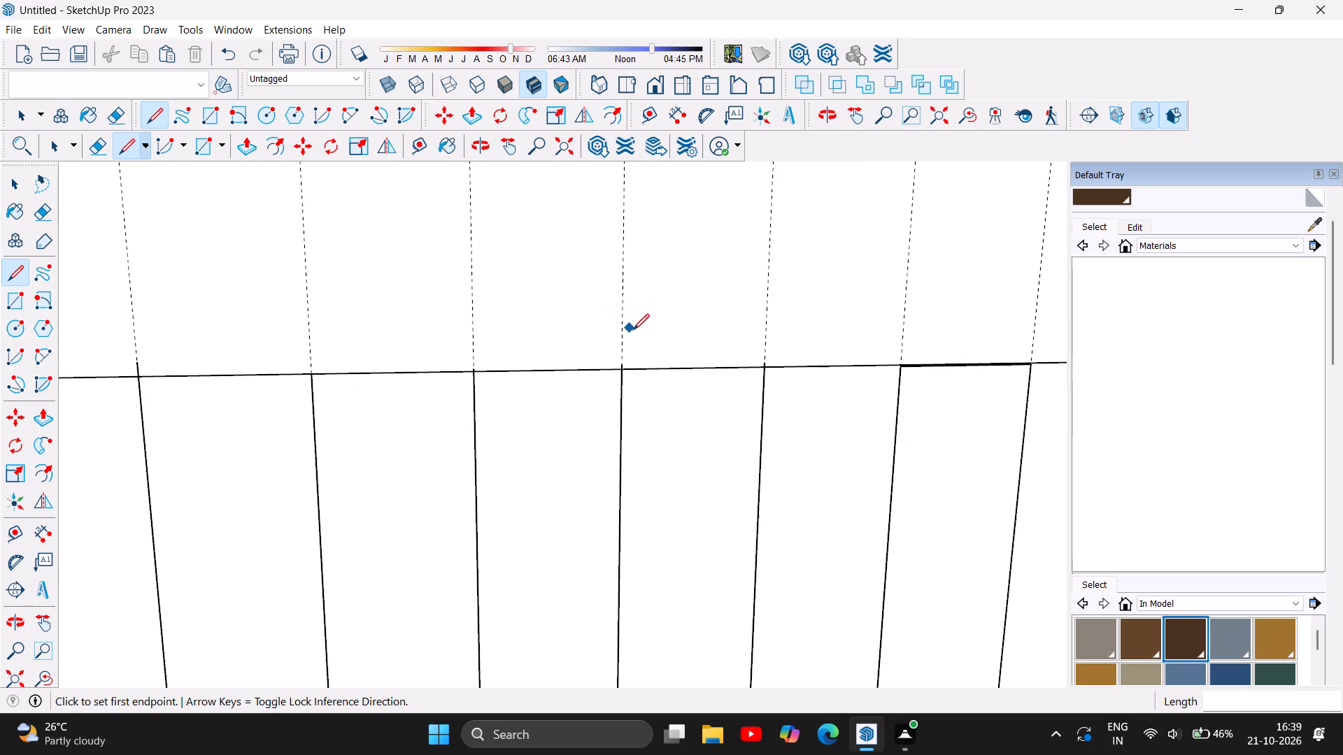
scroll(933, 271, "down", 5)
scroll(970, 313, "down", 5)
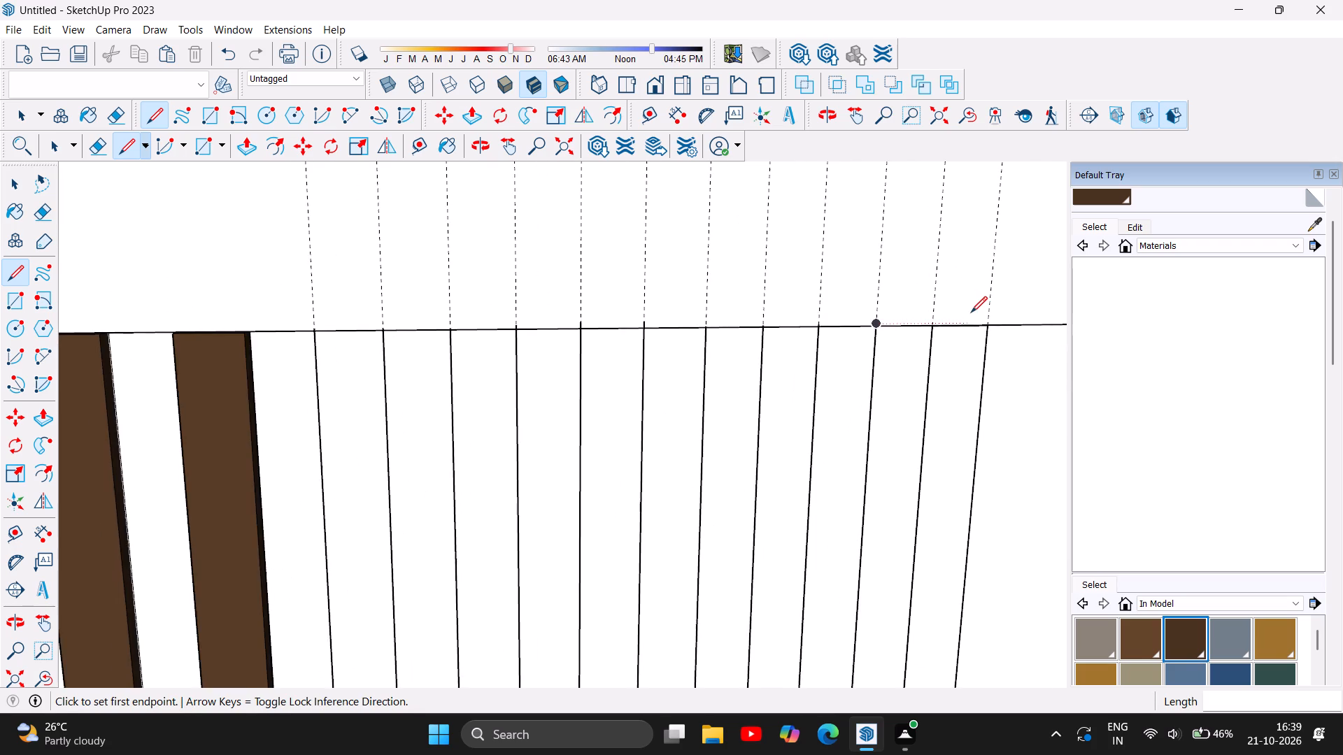
scroll(668, 180, "down", 4)
scroll(714, 220, "down", 13)
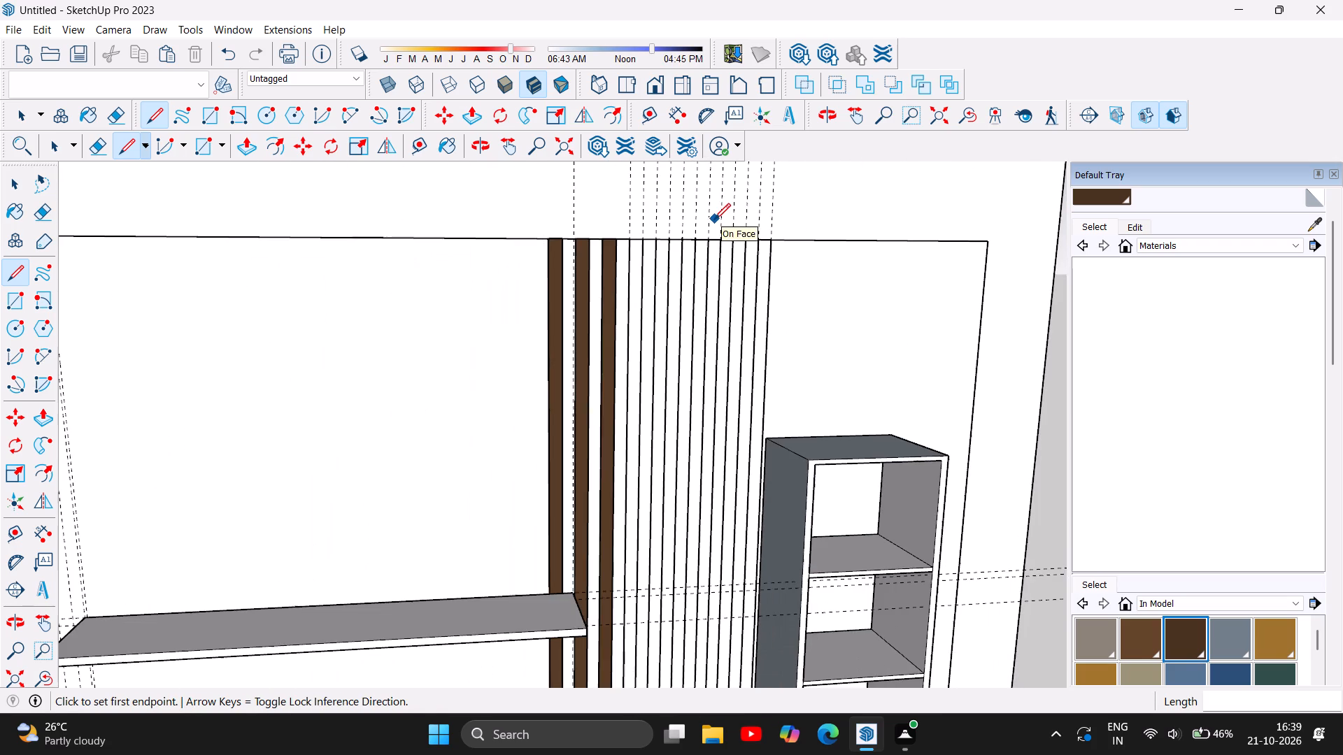
scroll(719, 229, "down", 4)
scroll(667, 223, "up", 12)
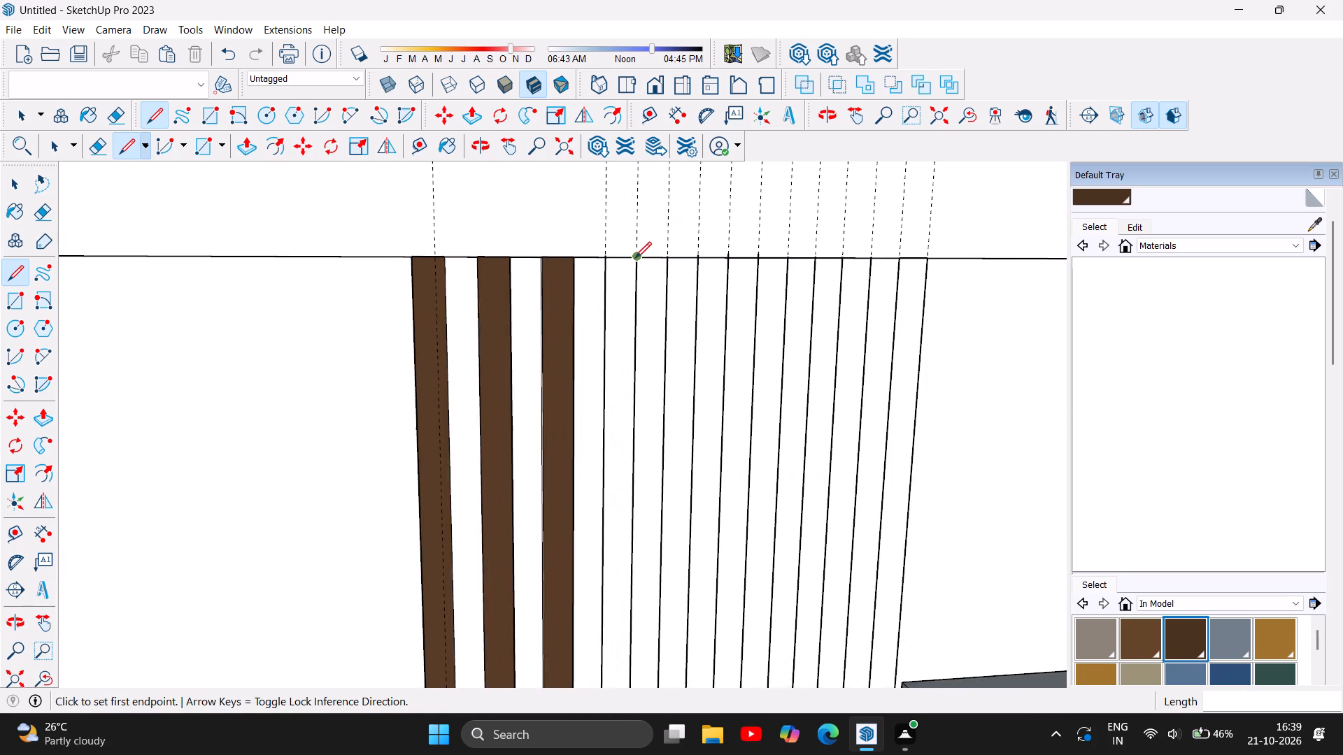
scroll(635, 258, "up", 13)
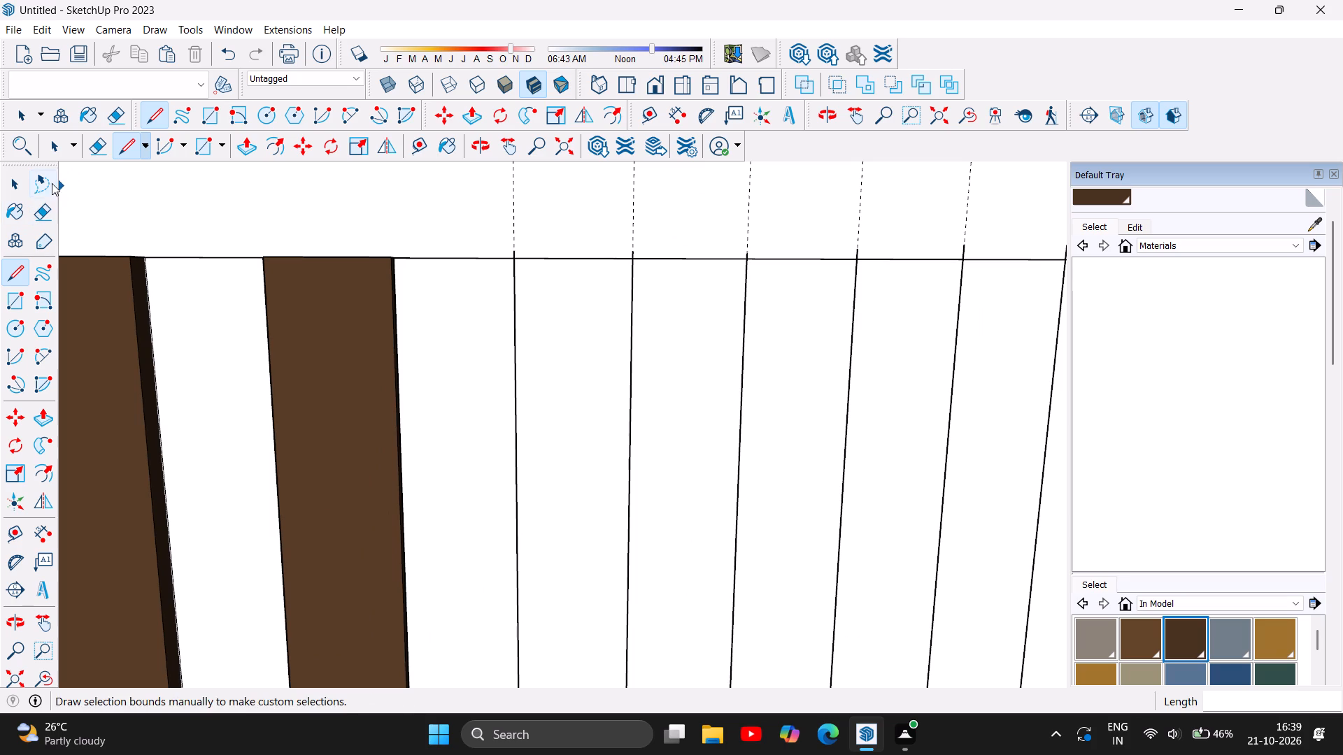
left_click(26, 182)
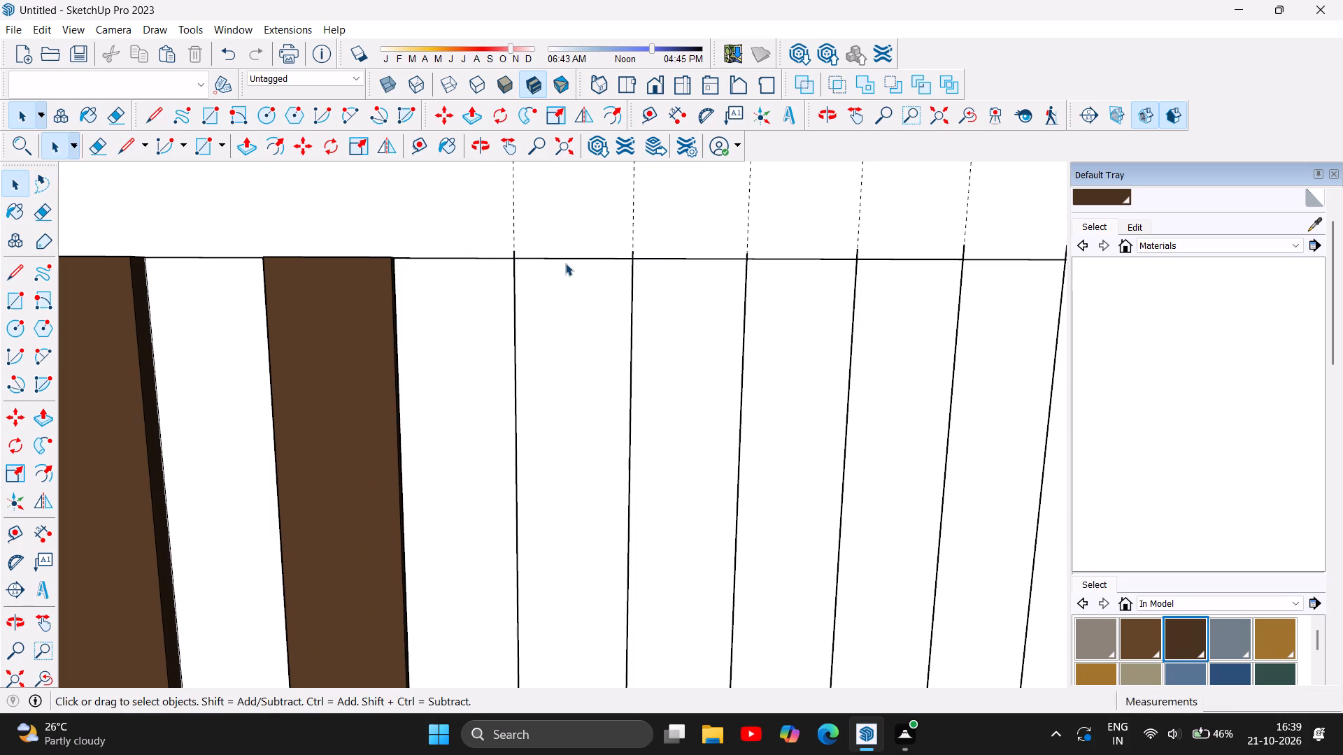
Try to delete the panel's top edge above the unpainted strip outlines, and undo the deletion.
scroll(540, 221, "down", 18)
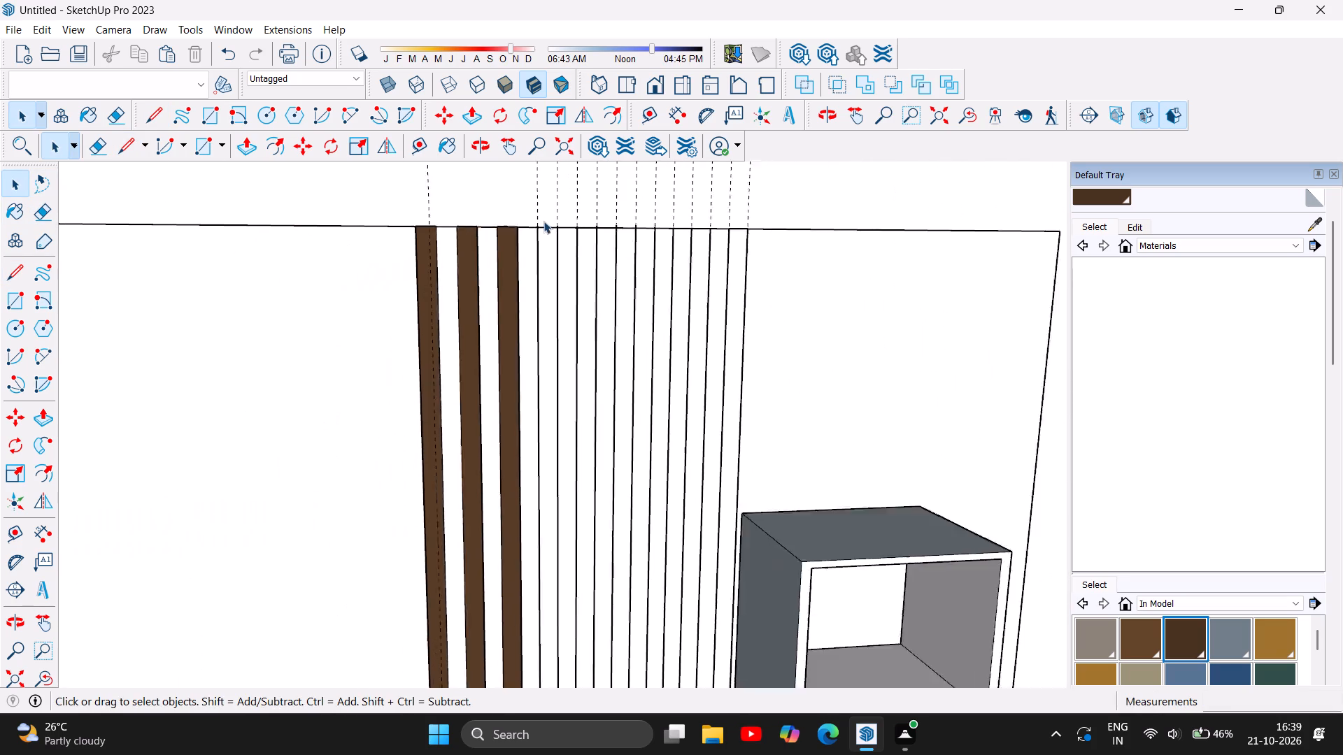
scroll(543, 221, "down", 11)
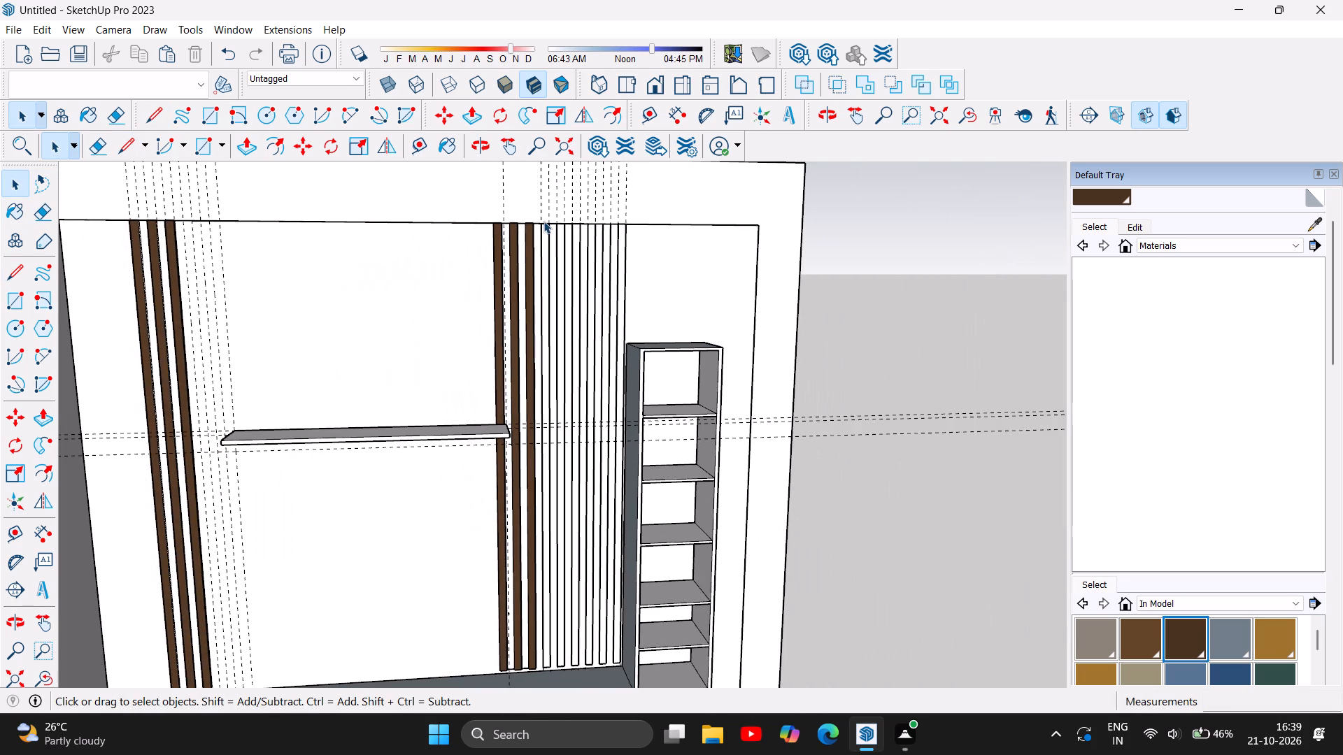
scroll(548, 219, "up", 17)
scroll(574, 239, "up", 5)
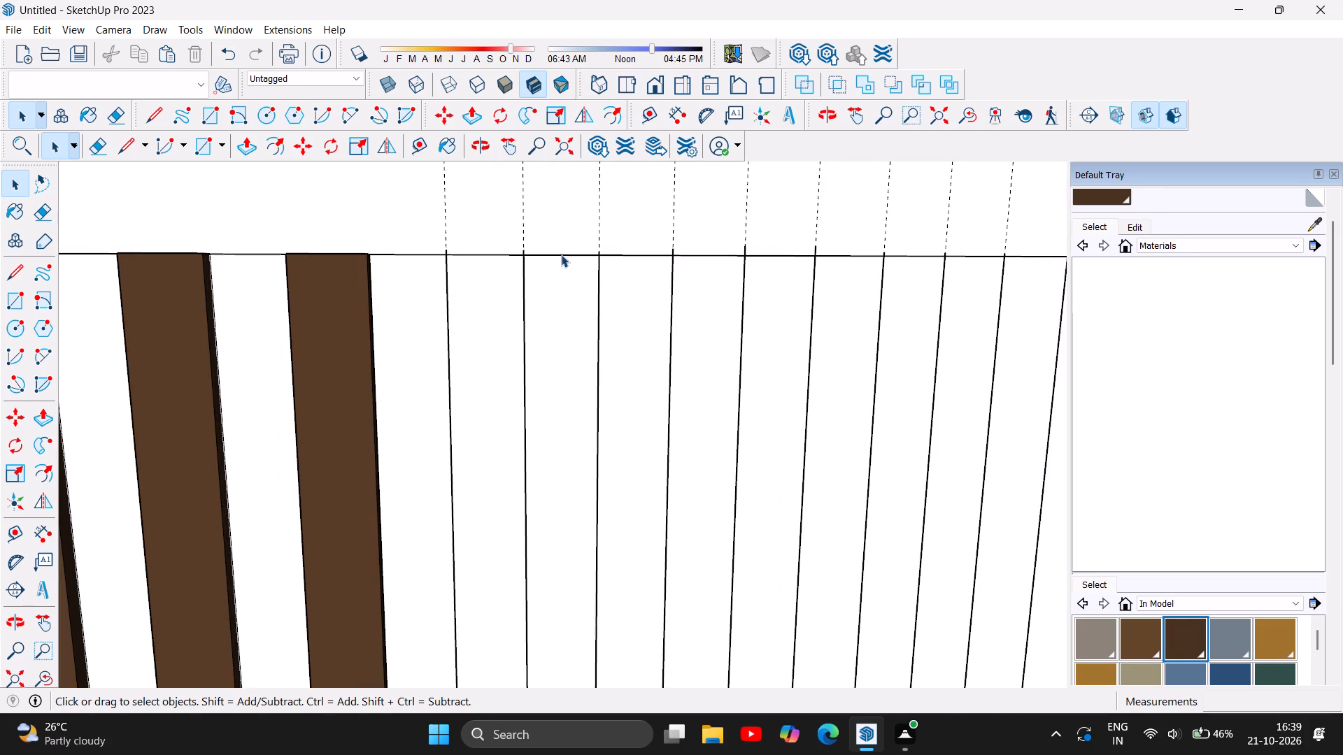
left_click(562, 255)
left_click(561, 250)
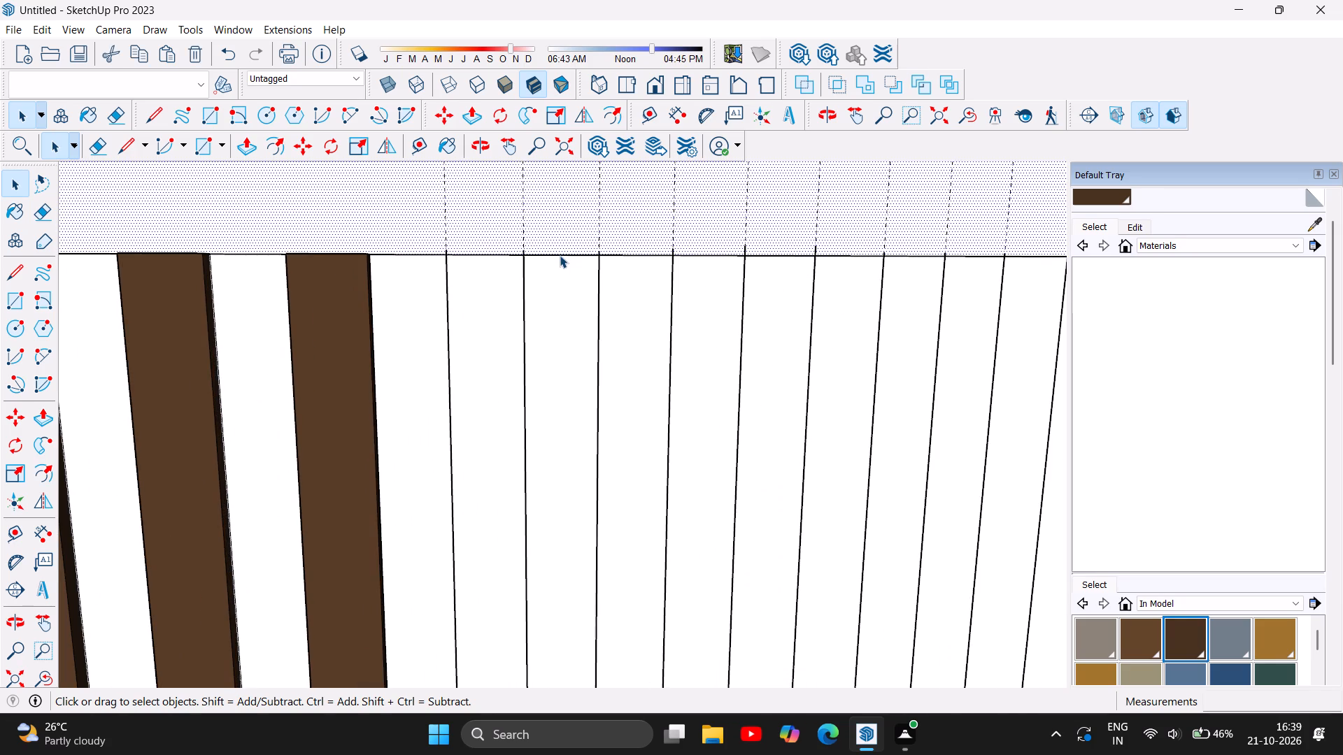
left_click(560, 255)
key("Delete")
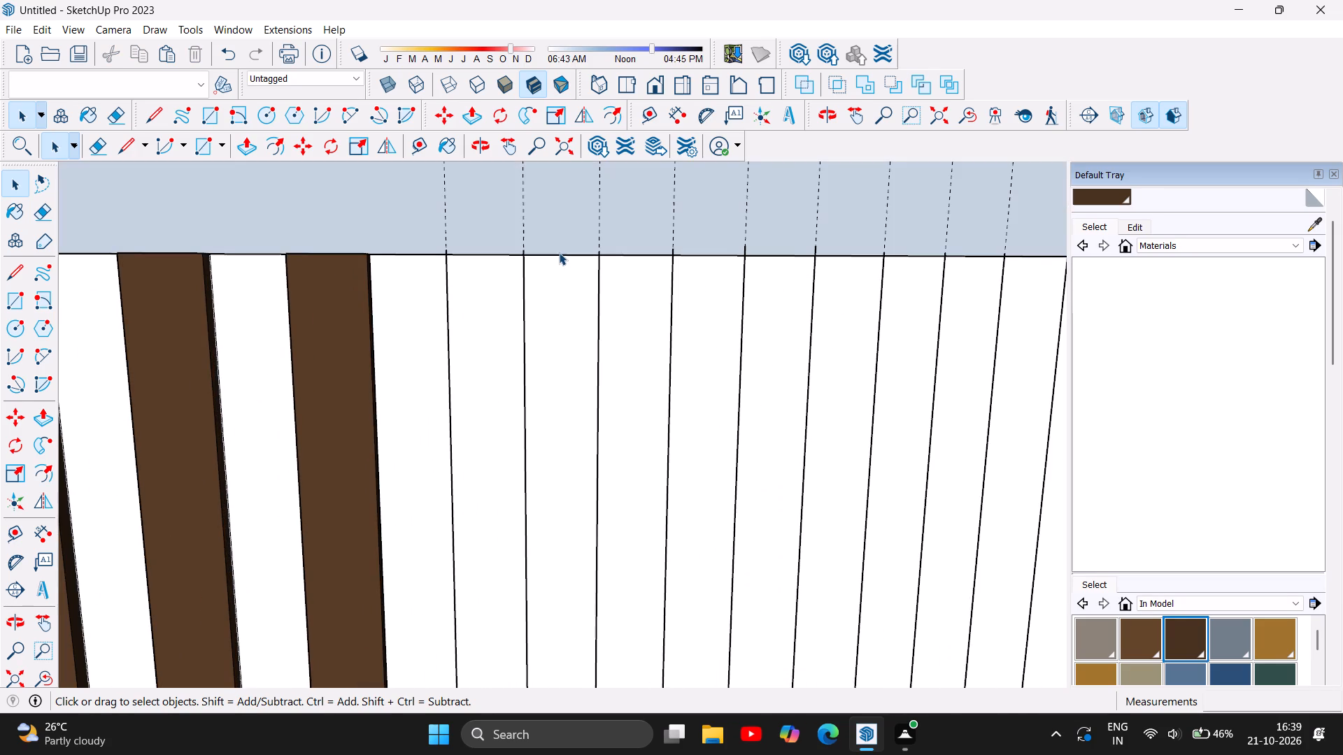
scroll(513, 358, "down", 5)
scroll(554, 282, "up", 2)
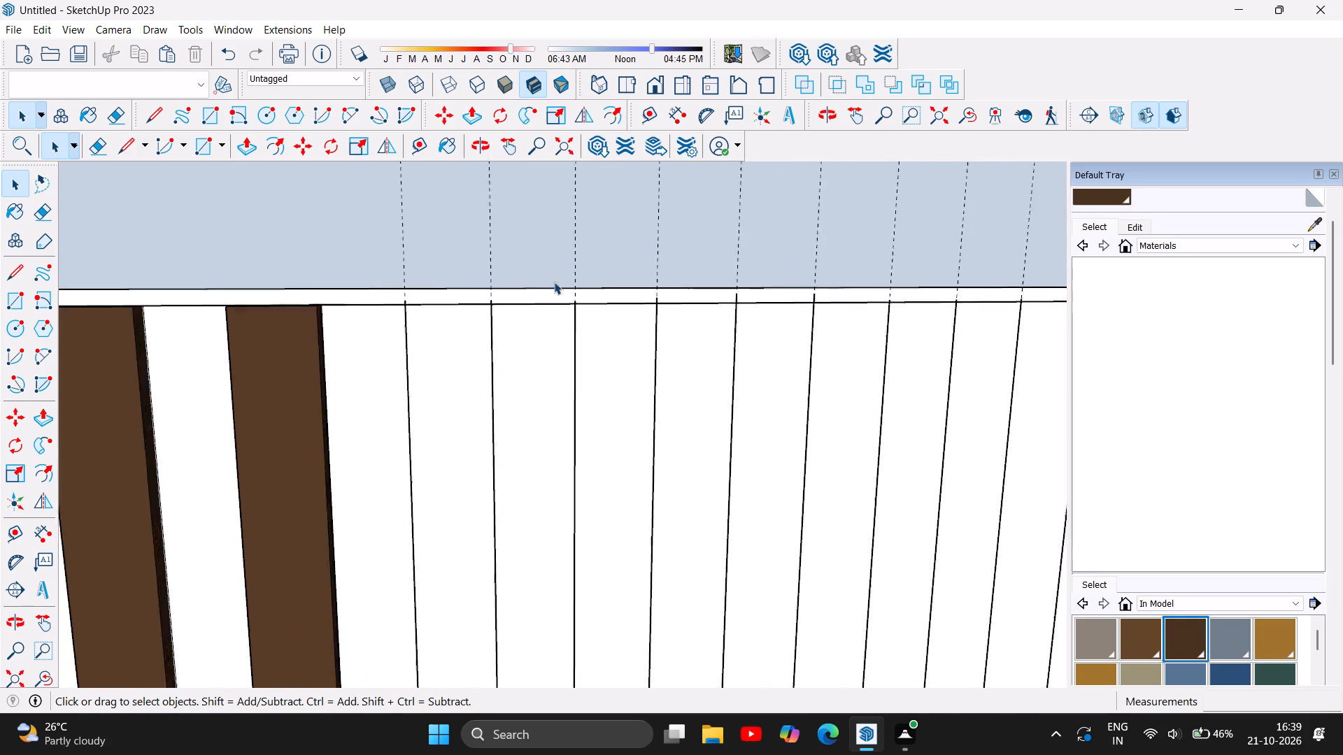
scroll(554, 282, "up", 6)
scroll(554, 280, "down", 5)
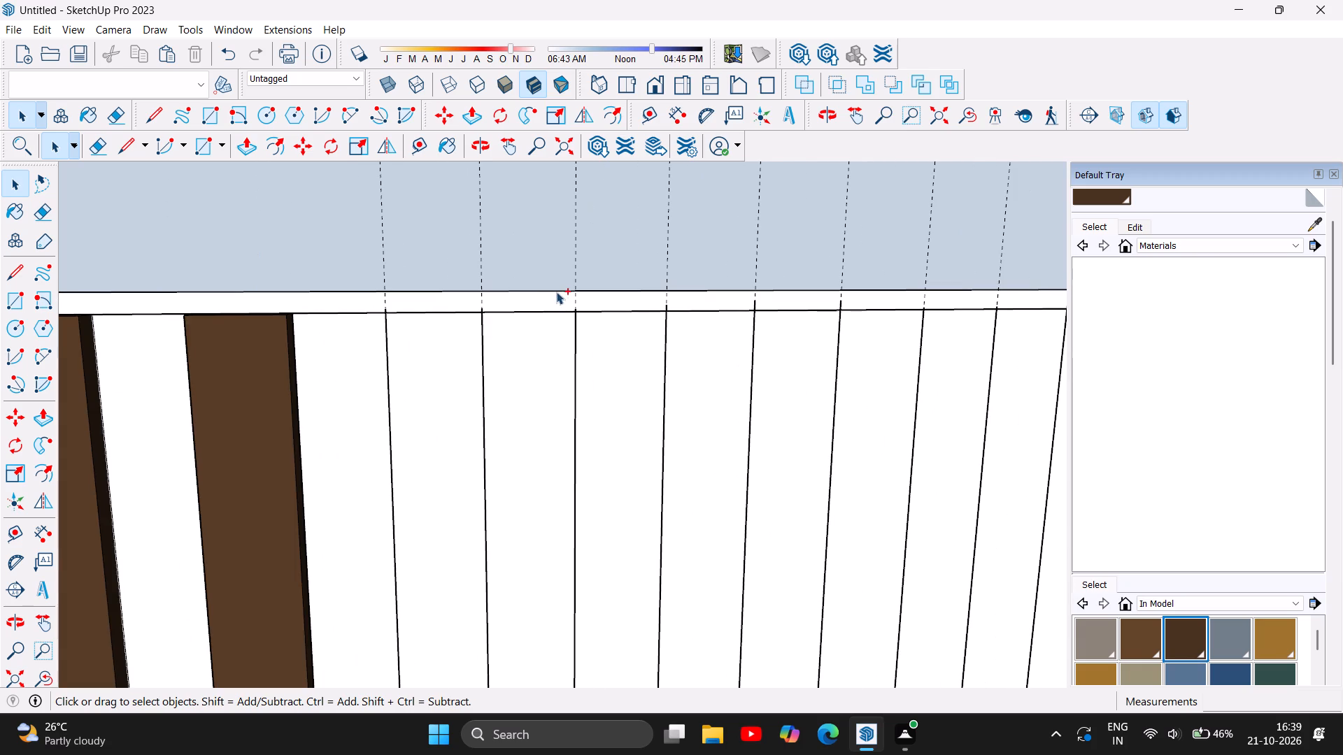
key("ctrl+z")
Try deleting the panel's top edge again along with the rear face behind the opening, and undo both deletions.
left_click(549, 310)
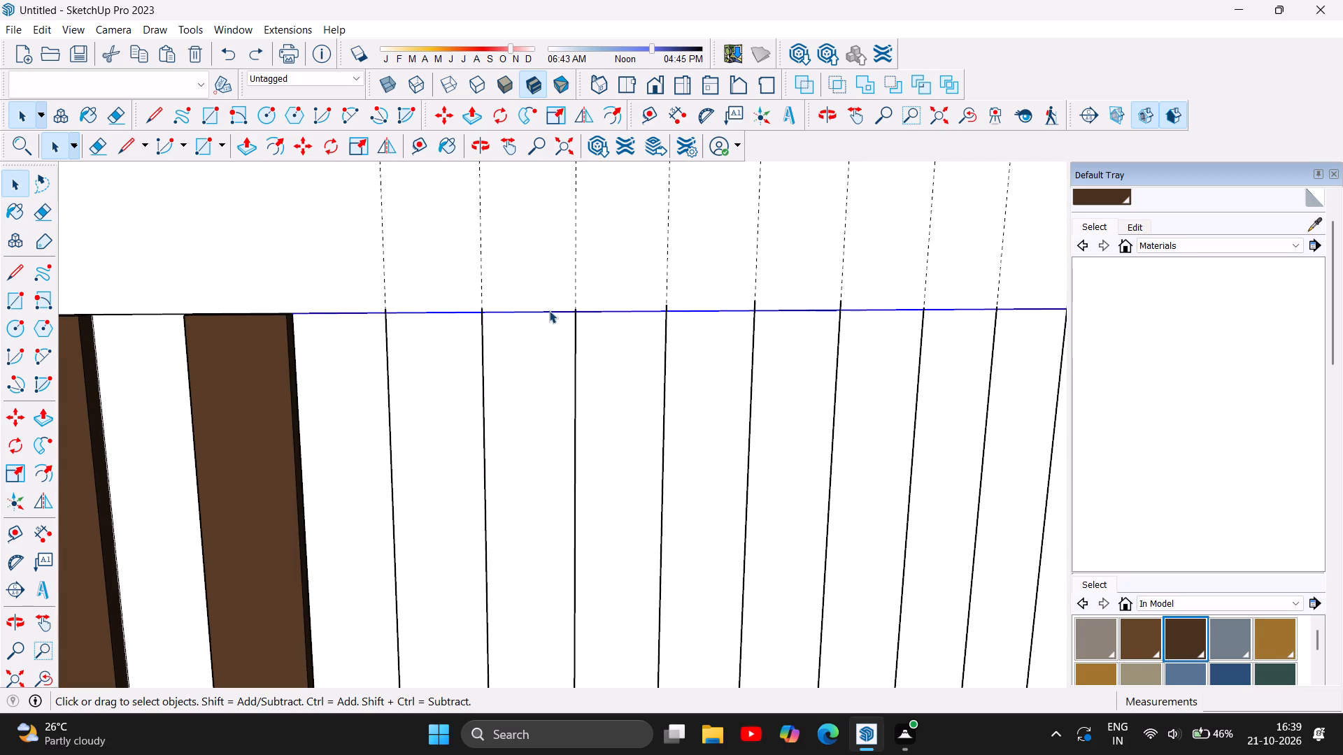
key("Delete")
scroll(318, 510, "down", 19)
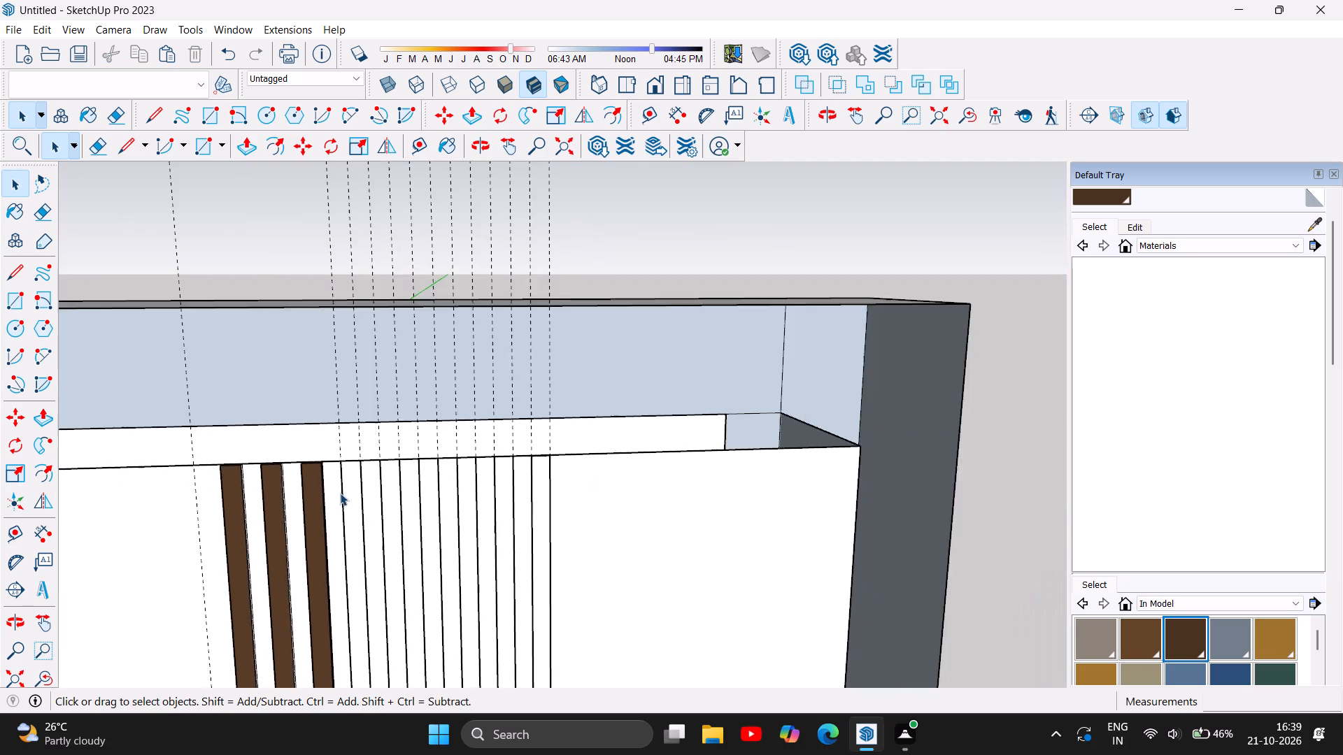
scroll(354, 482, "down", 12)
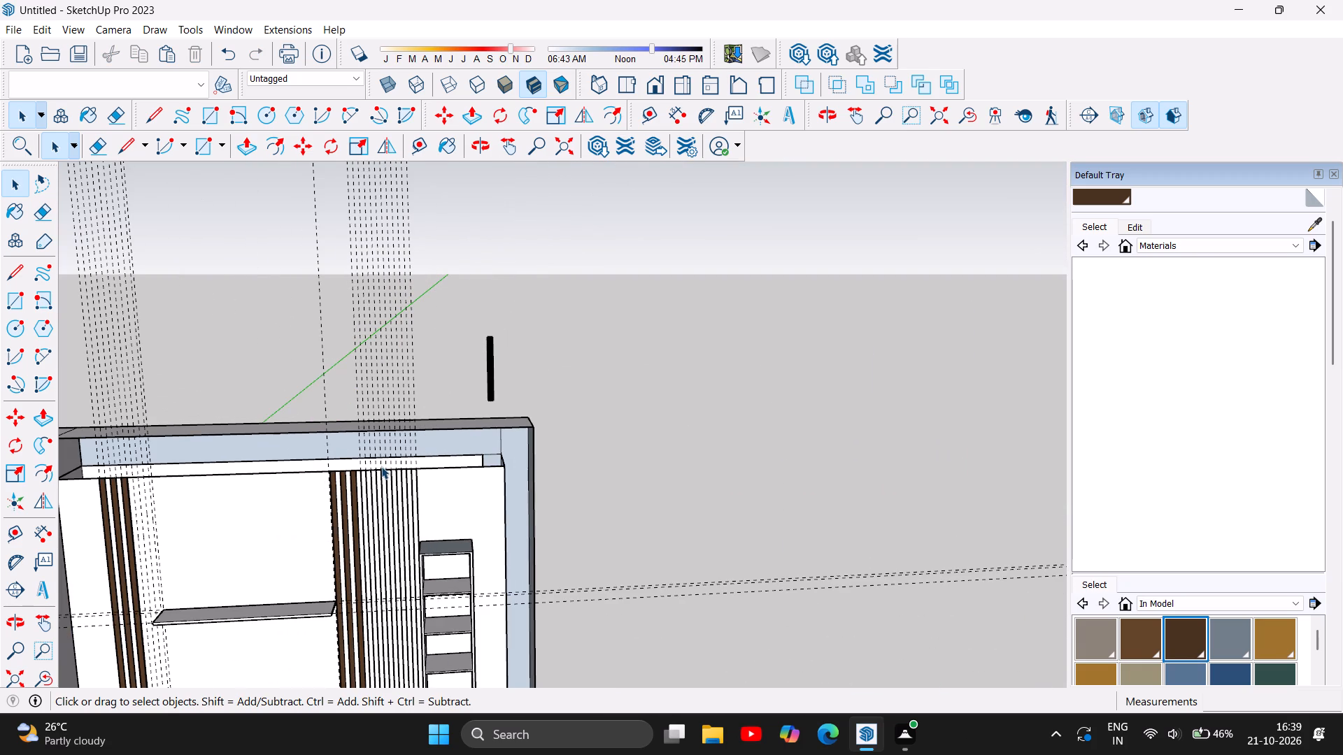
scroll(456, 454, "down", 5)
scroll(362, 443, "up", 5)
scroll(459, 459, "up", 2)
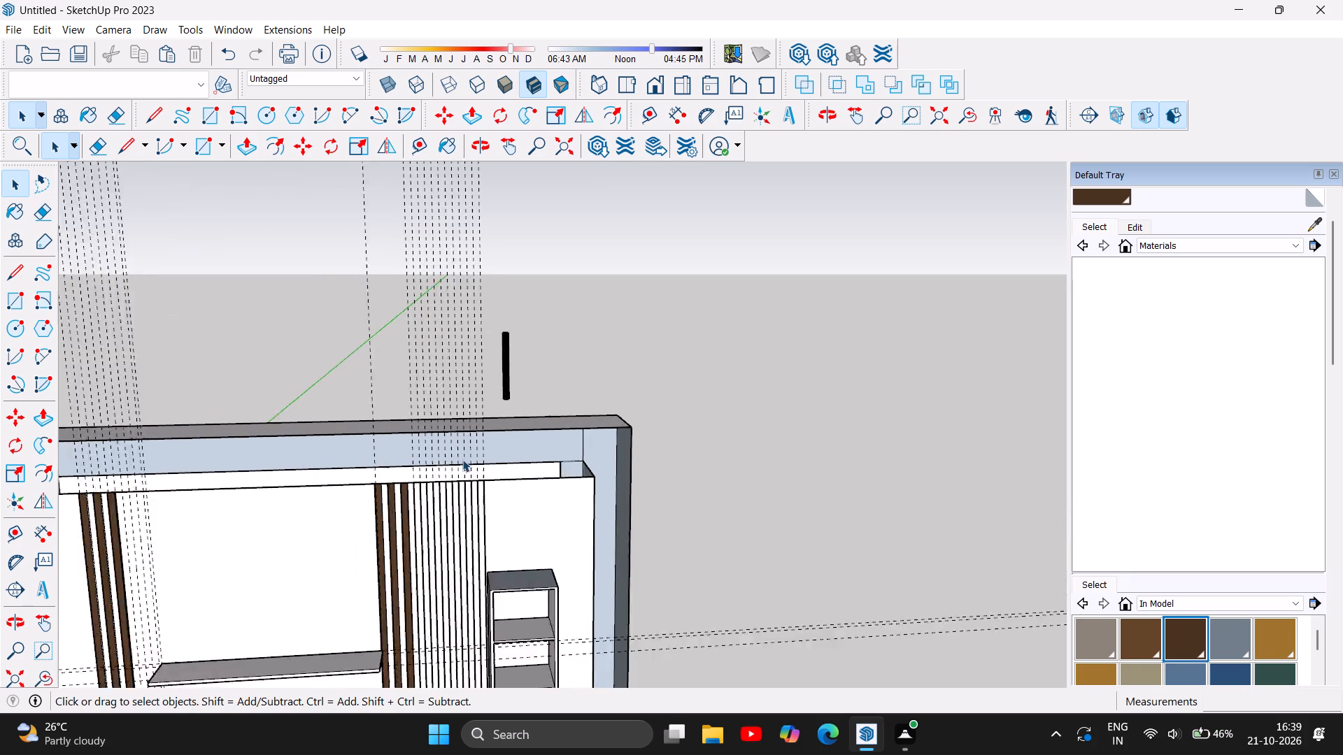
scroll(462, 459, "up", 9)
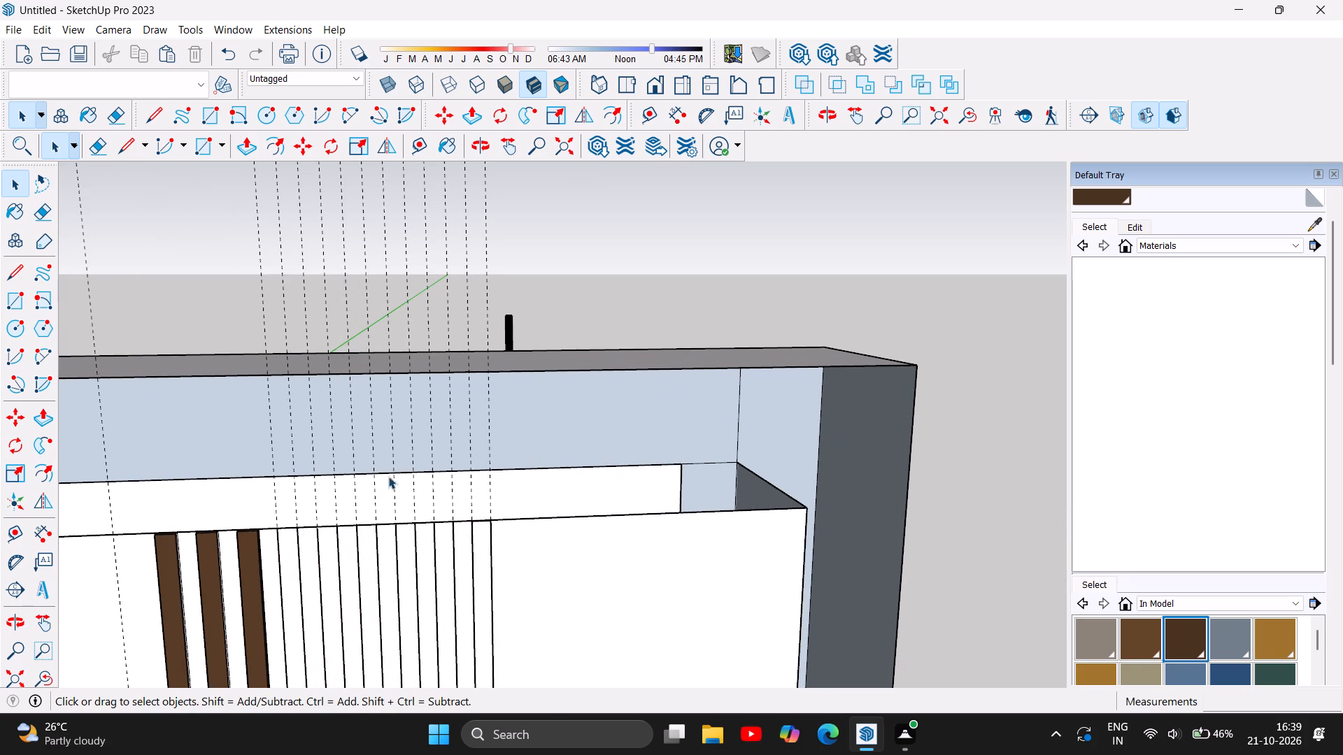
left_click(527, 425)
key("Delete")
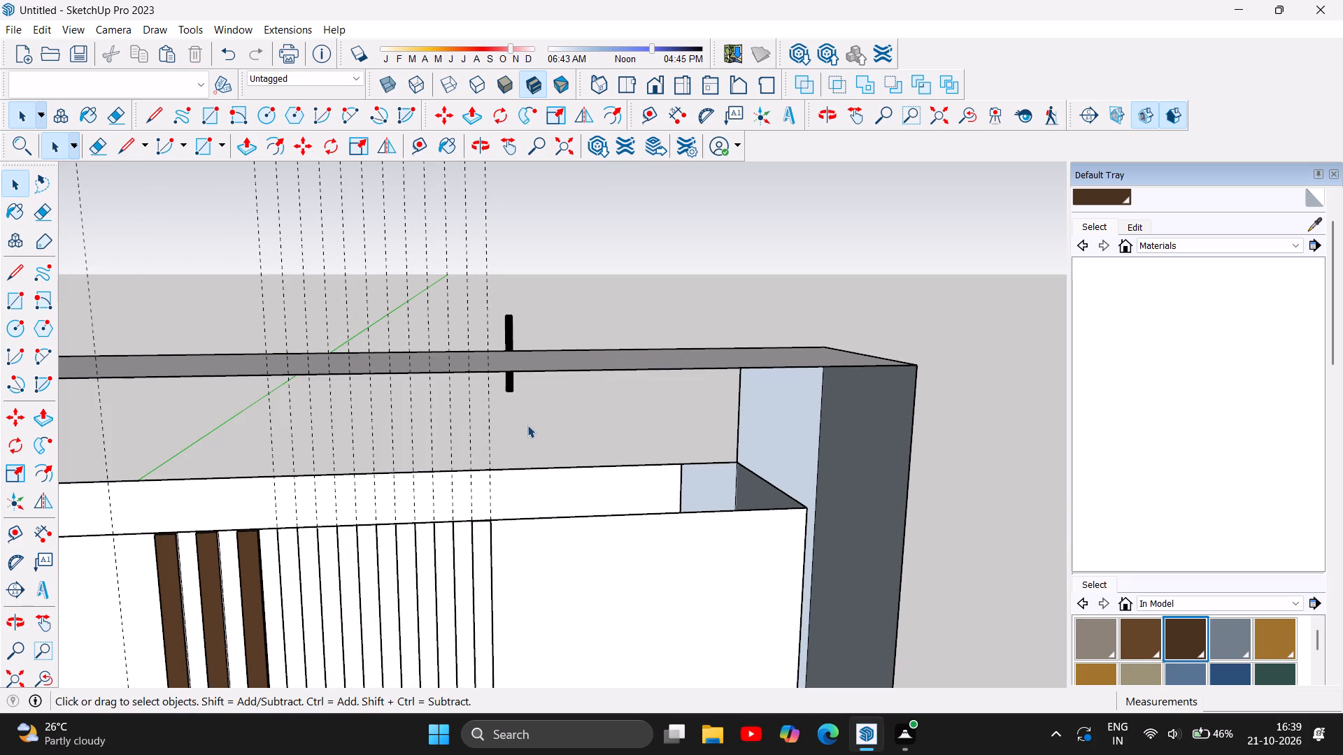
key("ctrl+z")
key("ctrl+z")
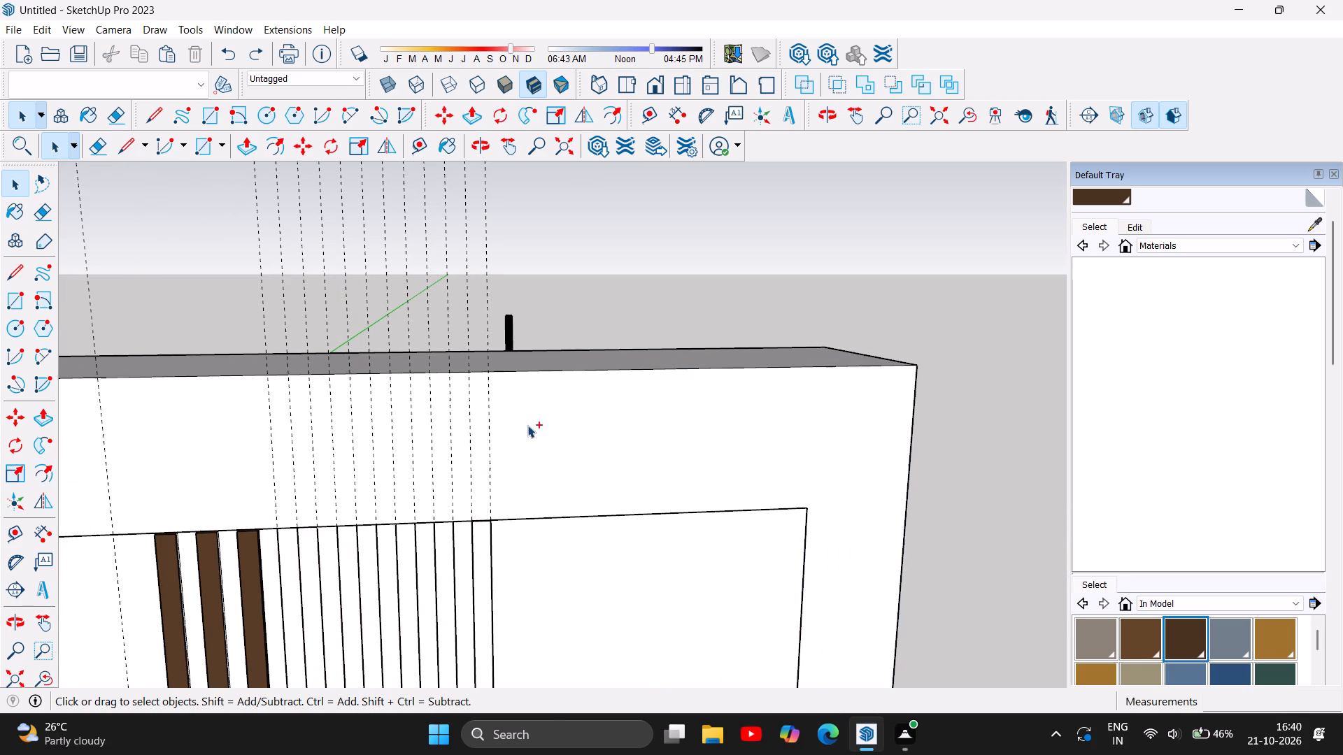
Draw a line about 1' 4 1/2" long across all the unpainted strip outlines, just below the panel's top edge.
scroll(350, 535, "up", 6)
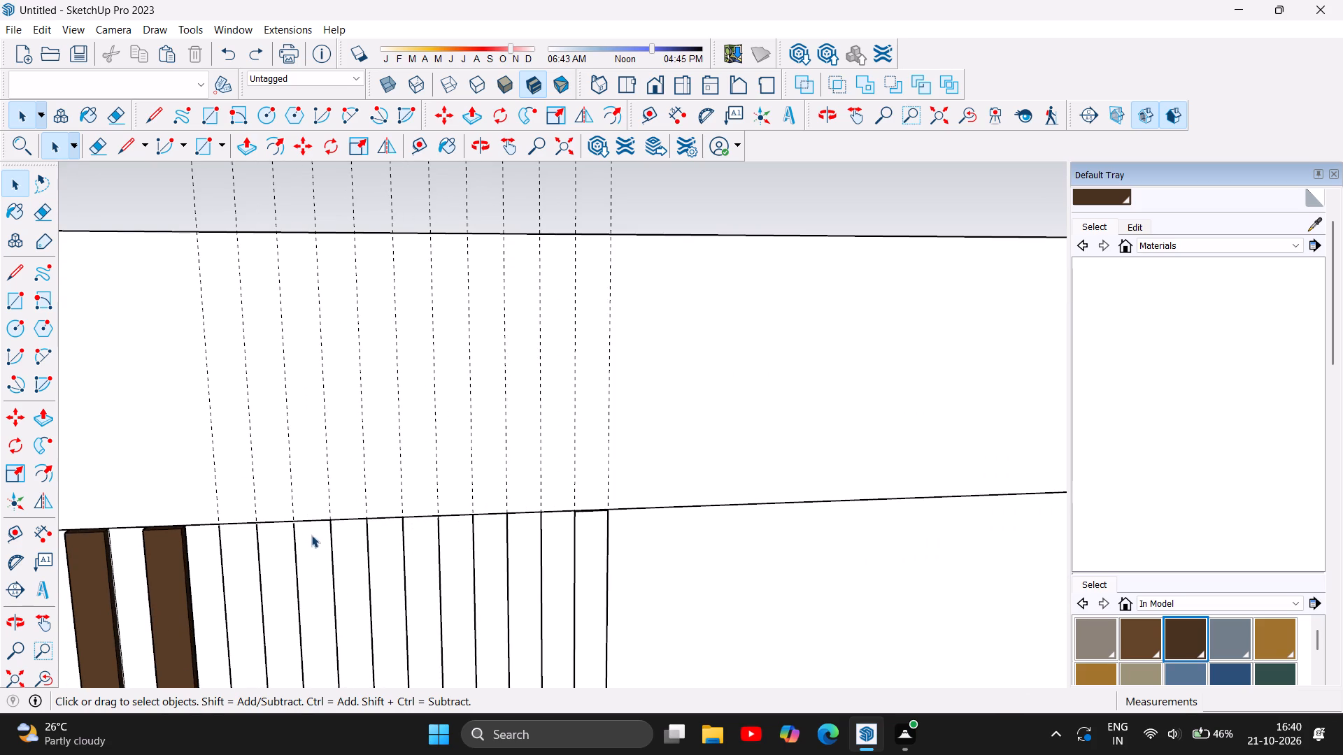
scroll(309, 547, "up", 6)
scroll(195, 570, "up", 13)
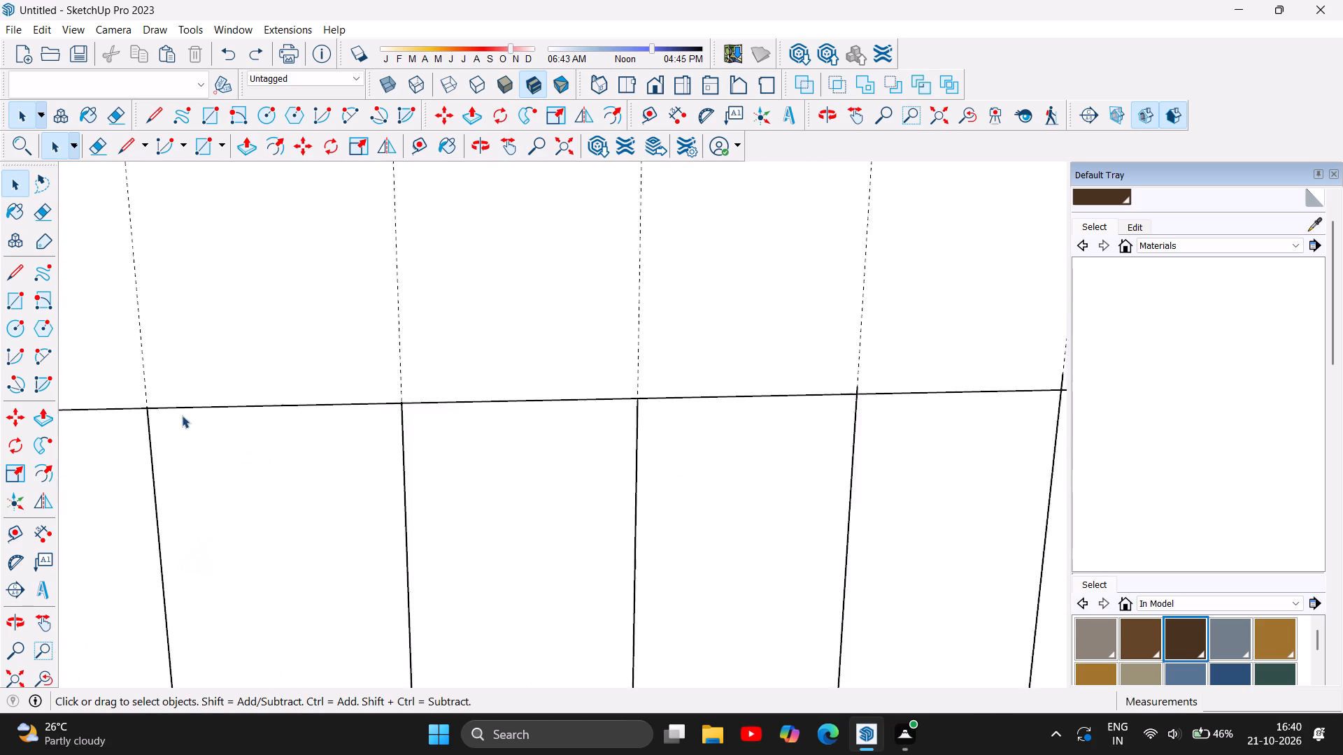
scroll(182, 415, "up", 12)
scroll(401, 387, "down", 6)
scroll(459, 335, "down", 5)
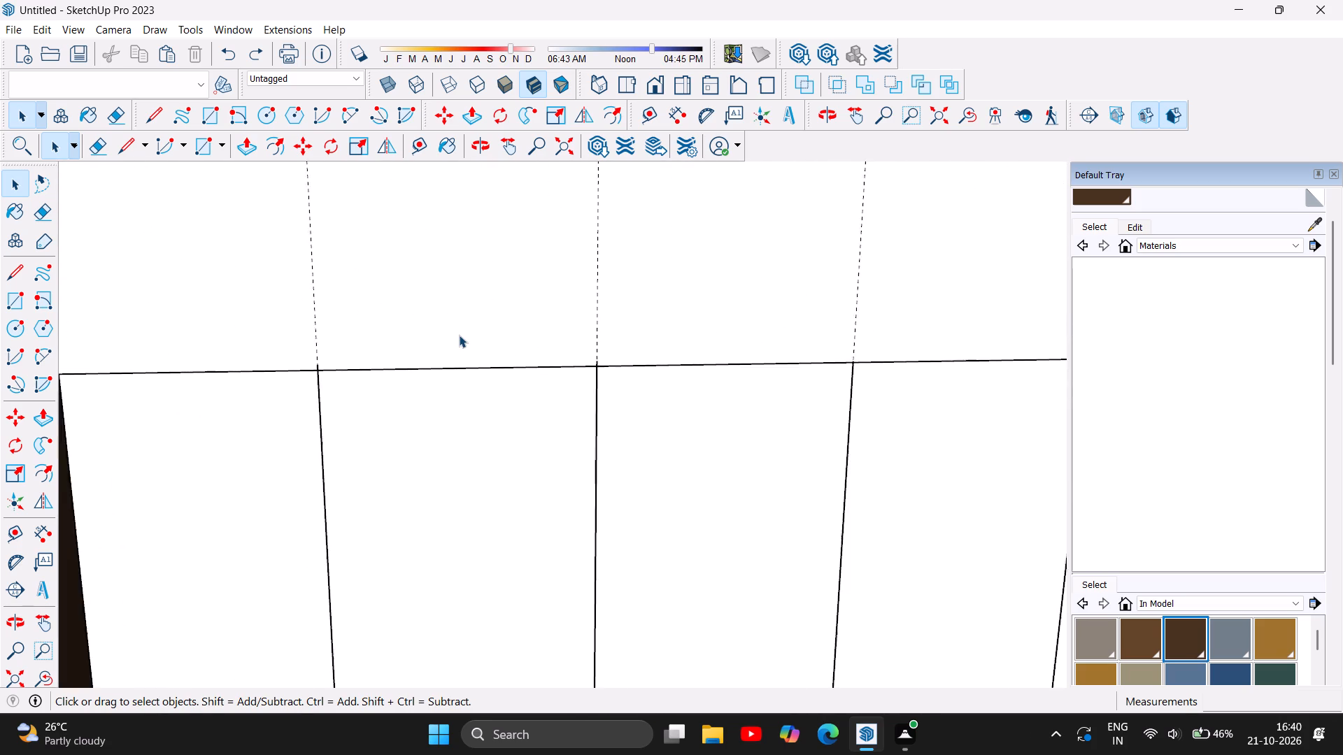
scroll(459, 335, "down", 10)
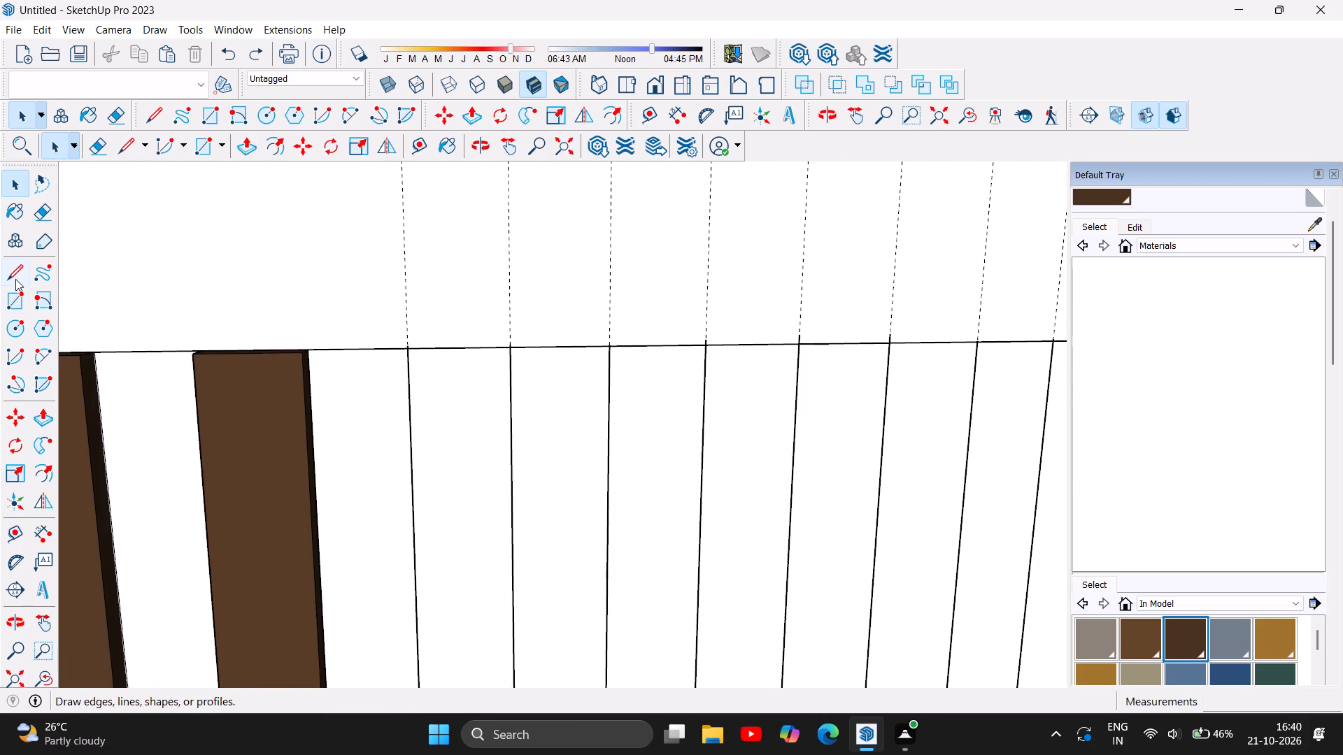
left_click(17, 278)
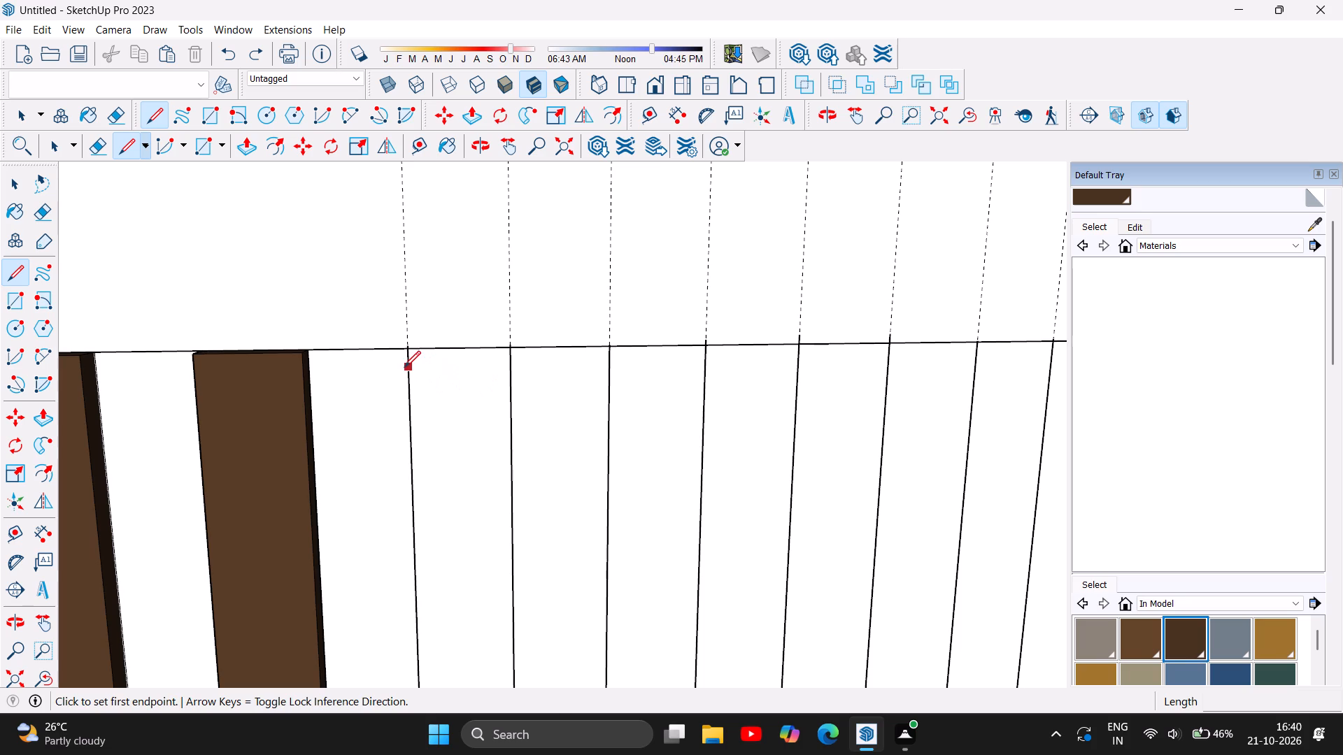
left_click(406, 368)
scroll(652, 354, "down", 5)
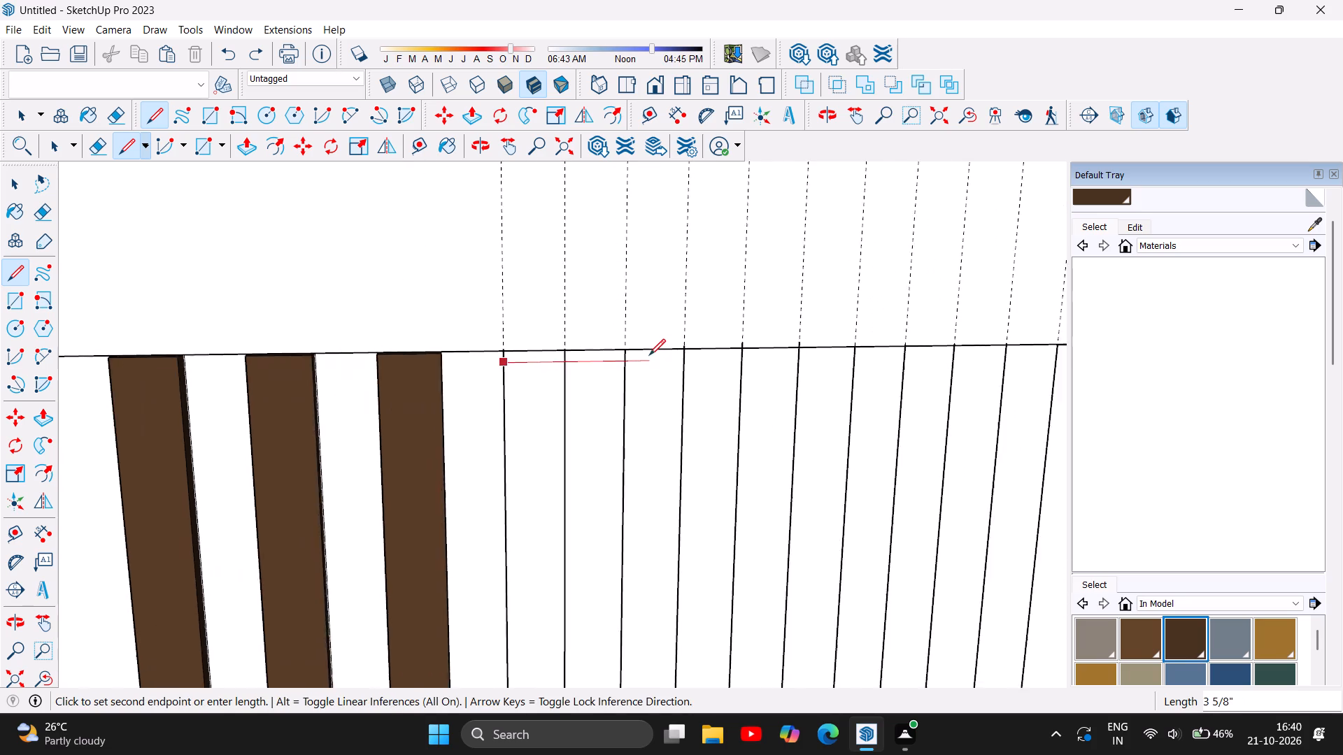
scroll(649, 355, "down", 5)
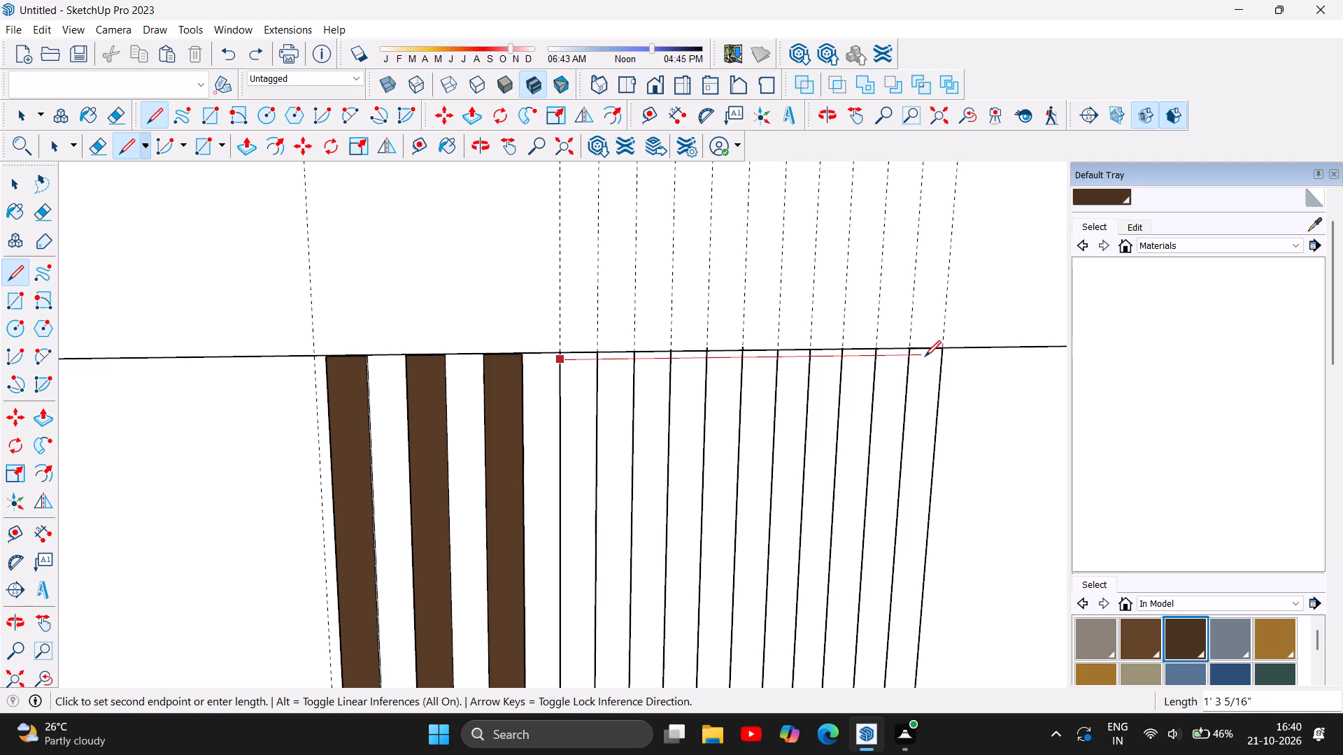
scroll(939, 357, "up", 3)
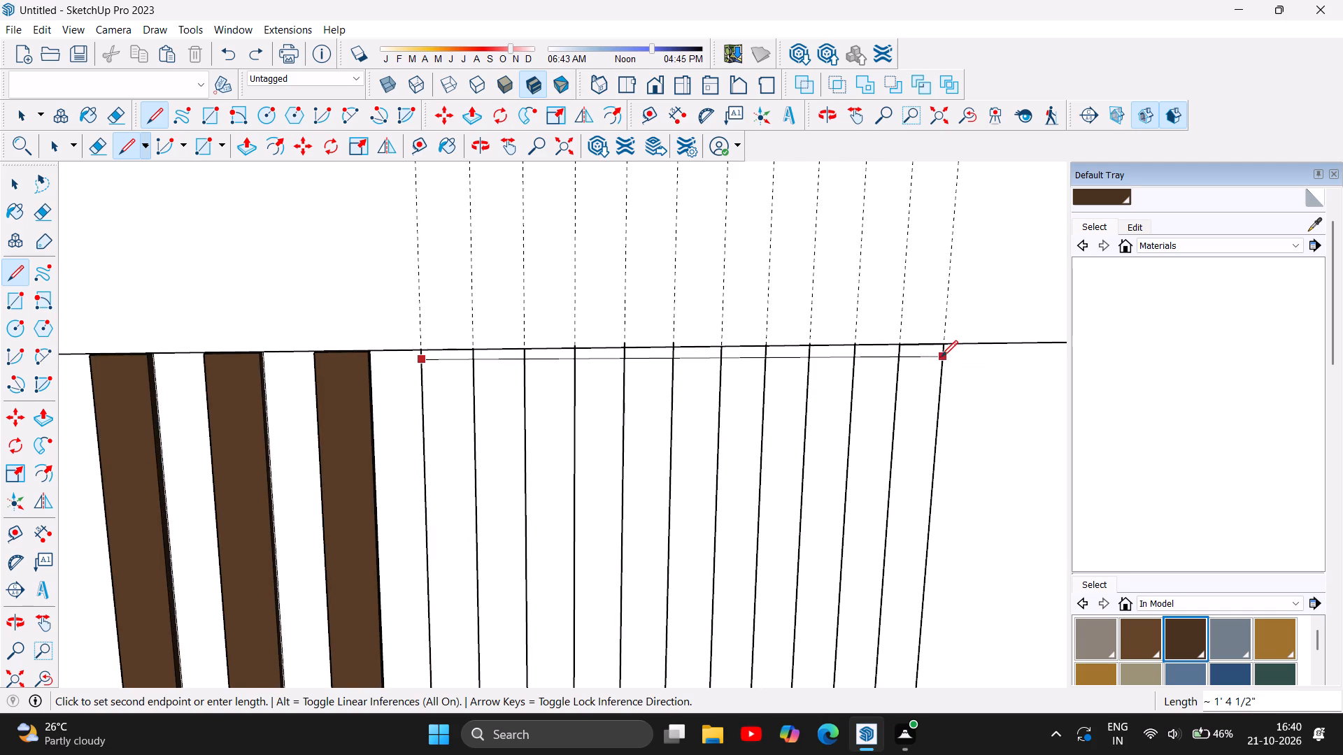
scroll(941, 352, "up", 4)
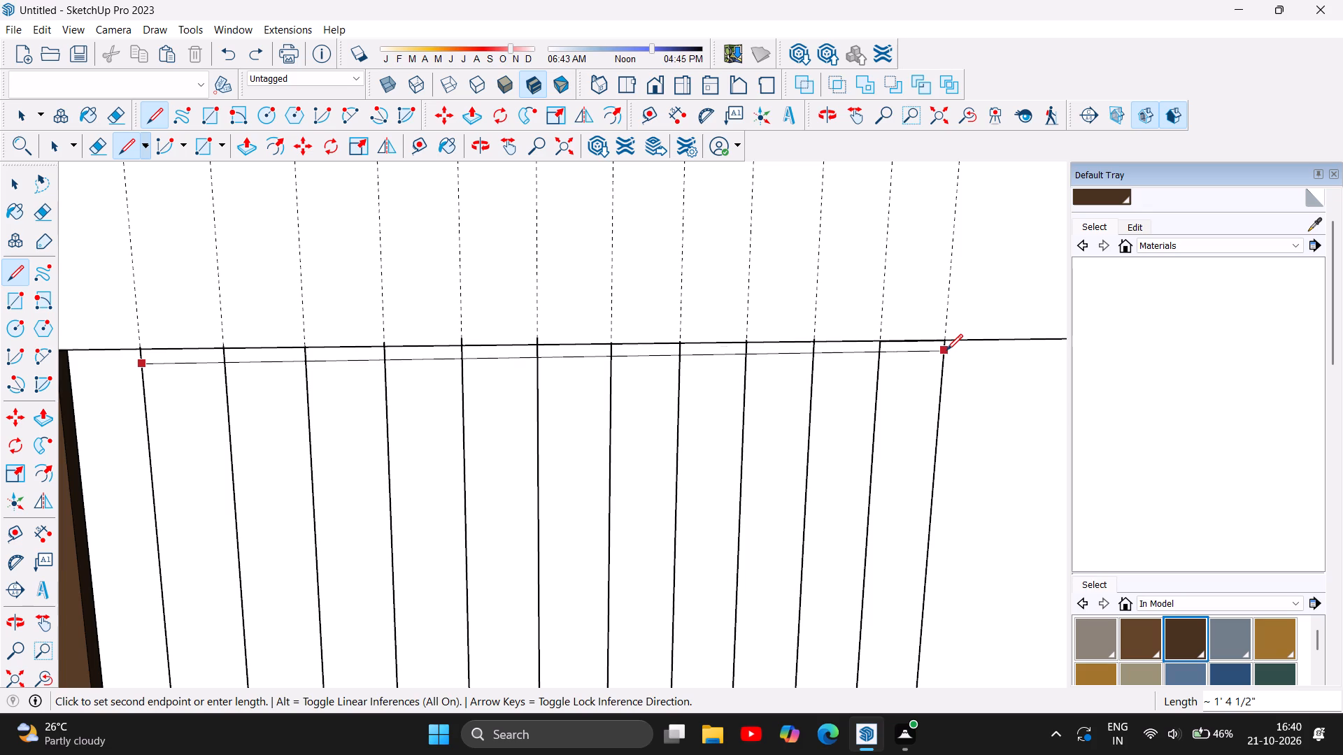
scroll(939, 352, "up", 3)
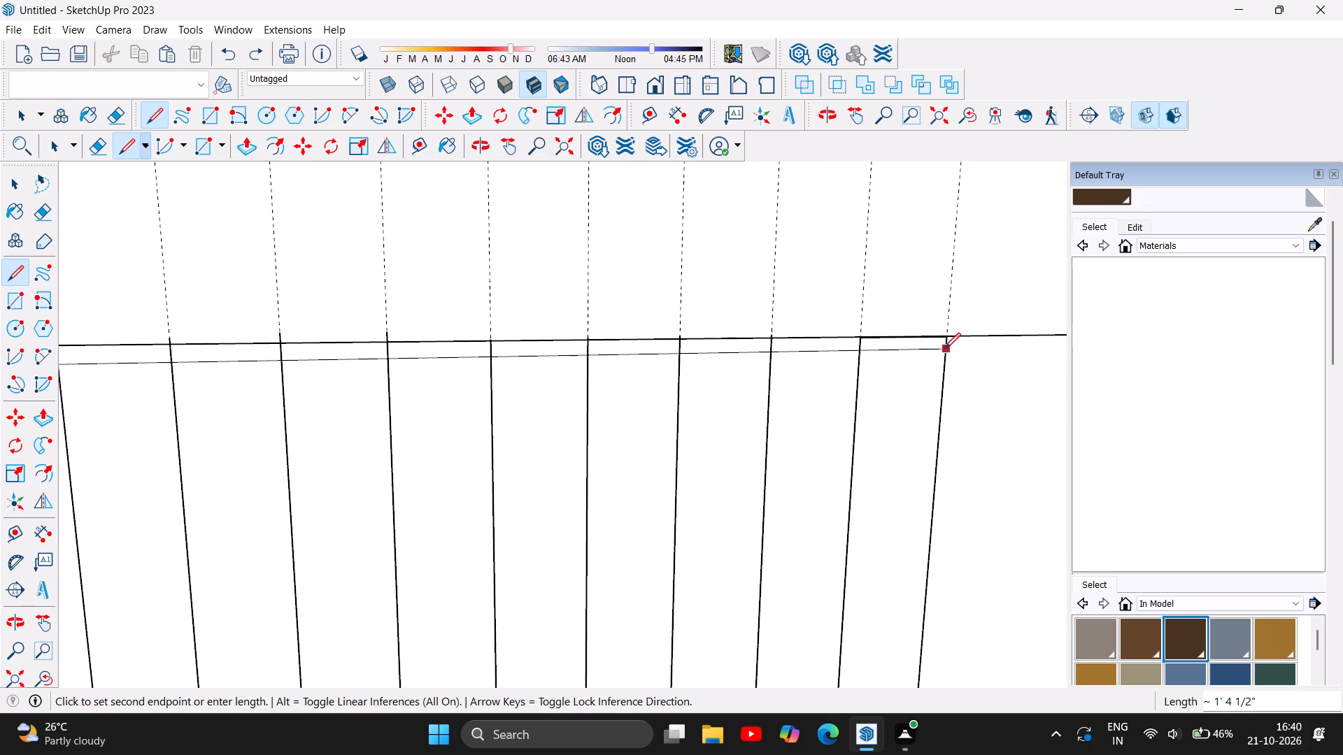
scroll(933, 357, "down", 4)
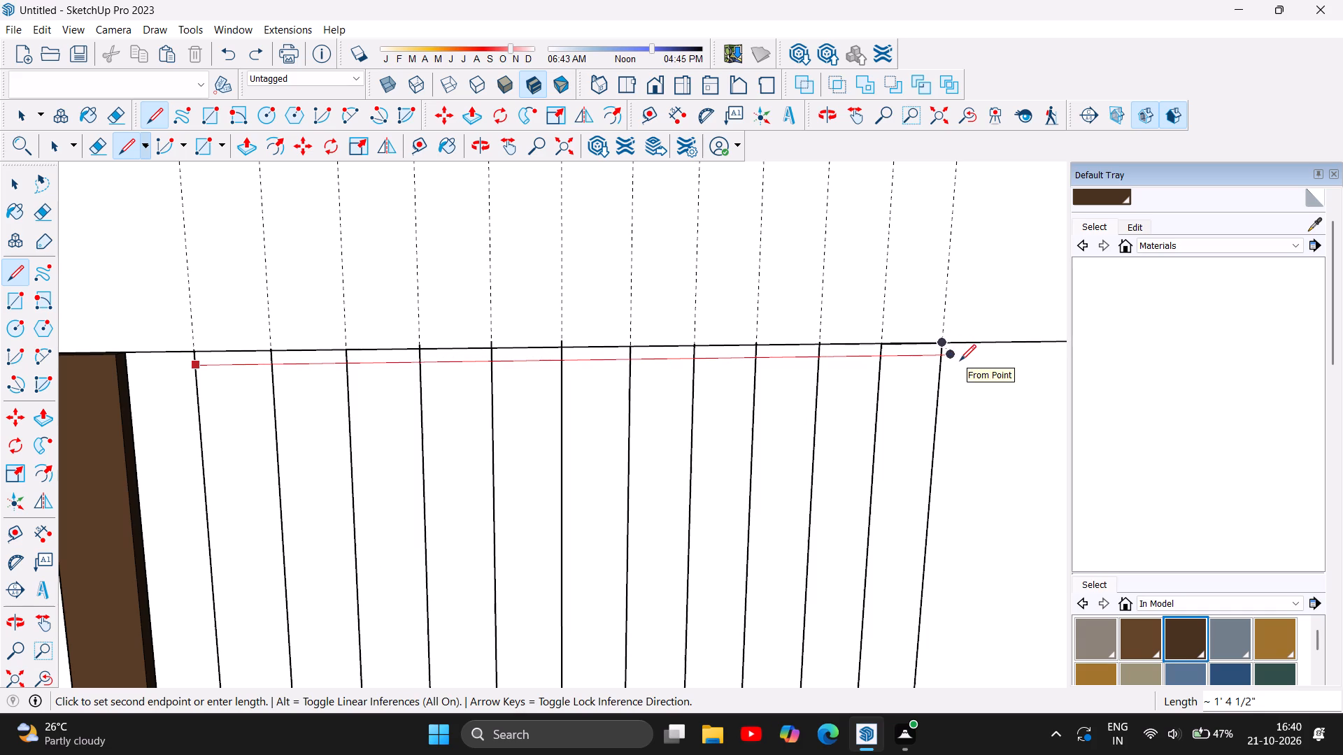
left_click(958, 361)
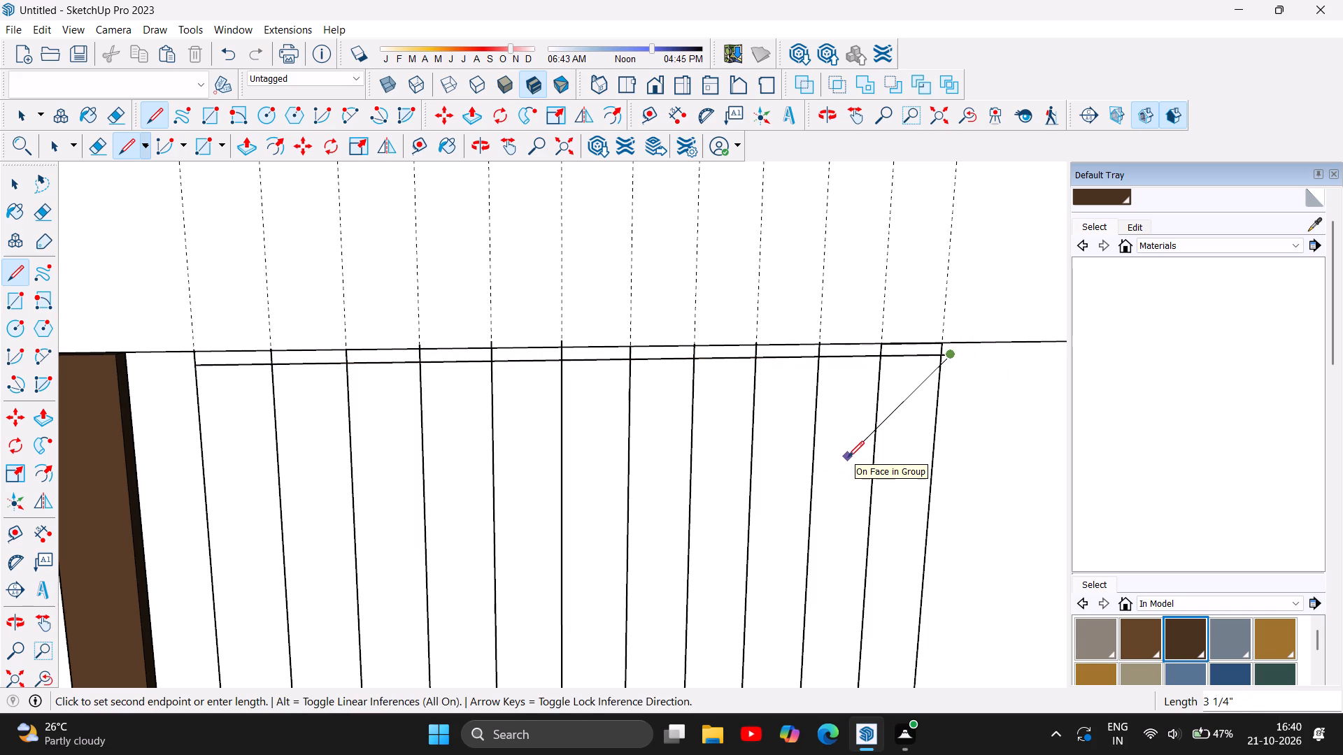
key("Escape")
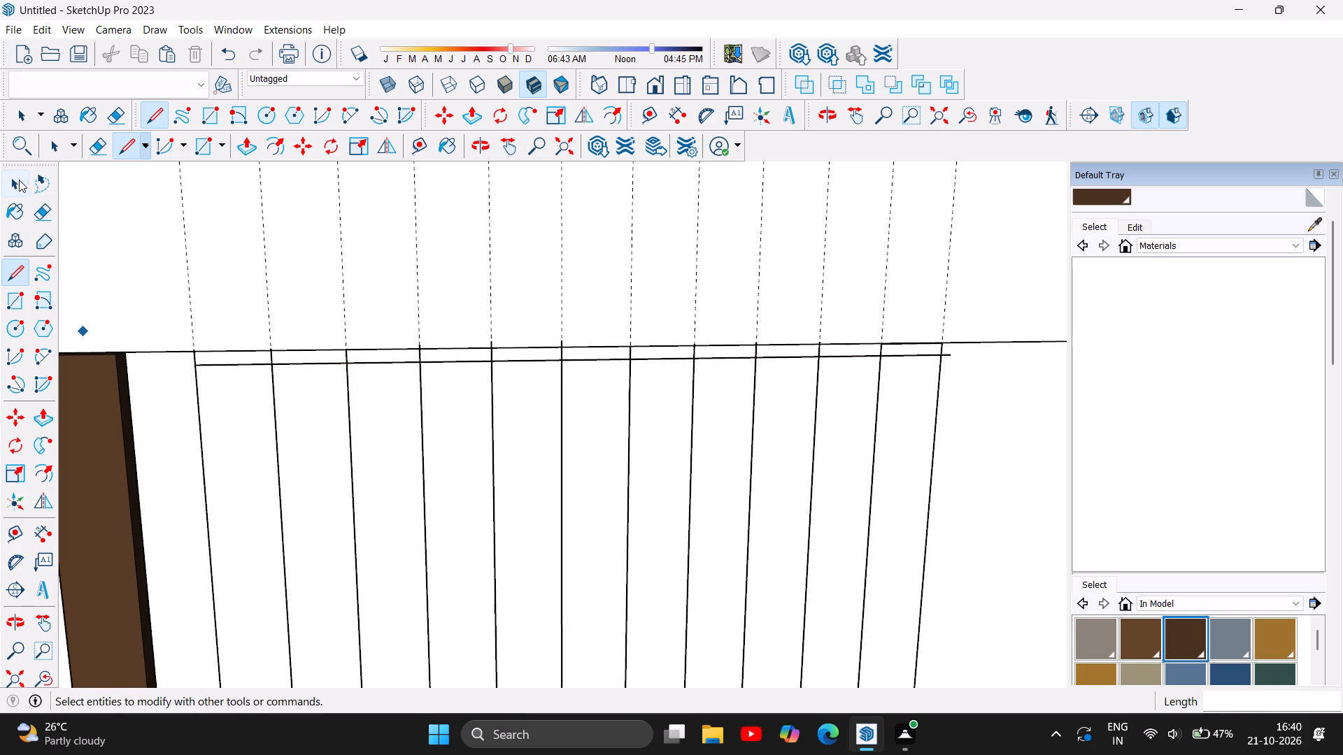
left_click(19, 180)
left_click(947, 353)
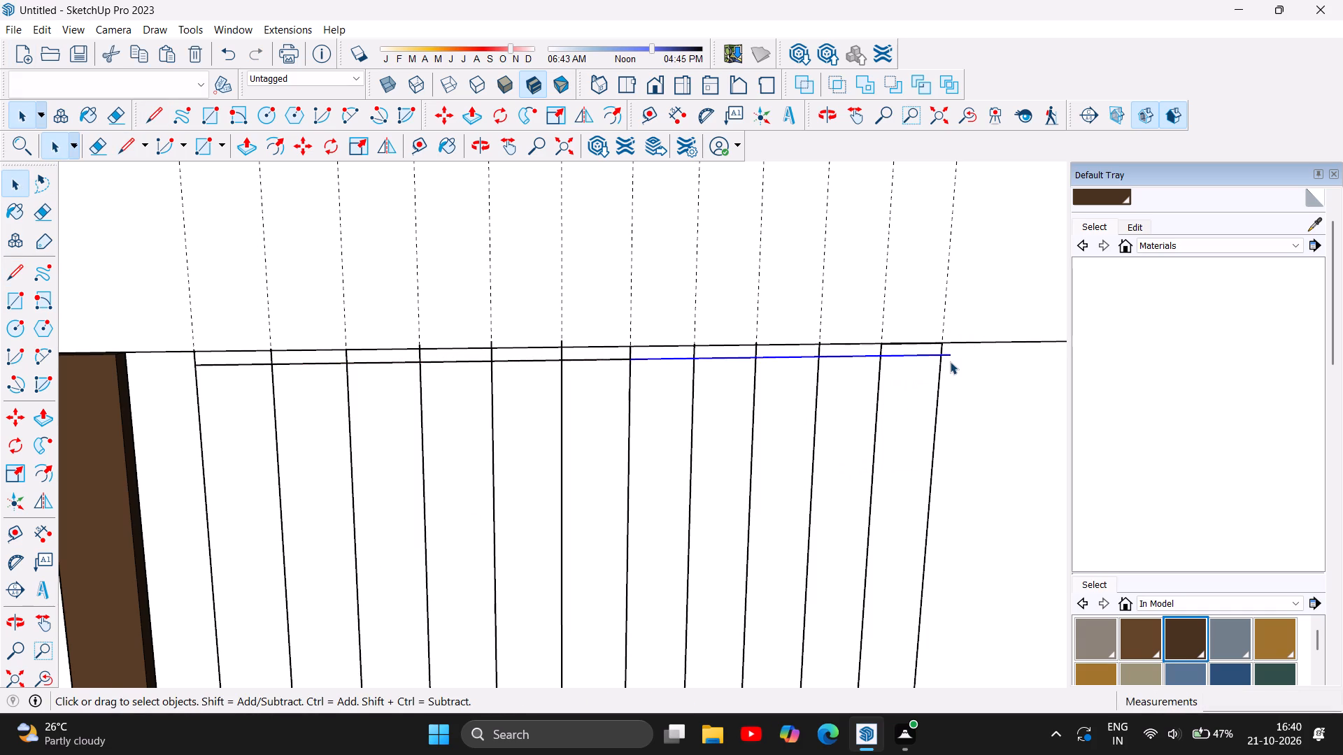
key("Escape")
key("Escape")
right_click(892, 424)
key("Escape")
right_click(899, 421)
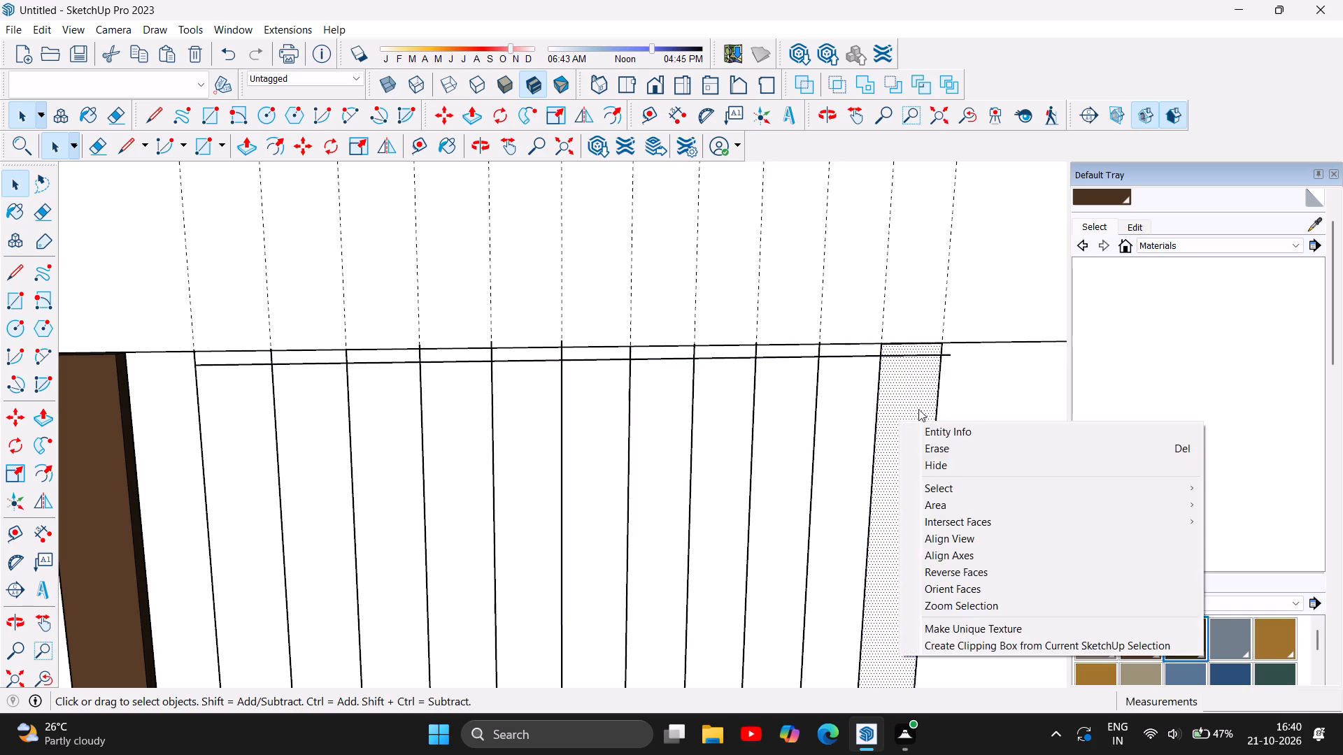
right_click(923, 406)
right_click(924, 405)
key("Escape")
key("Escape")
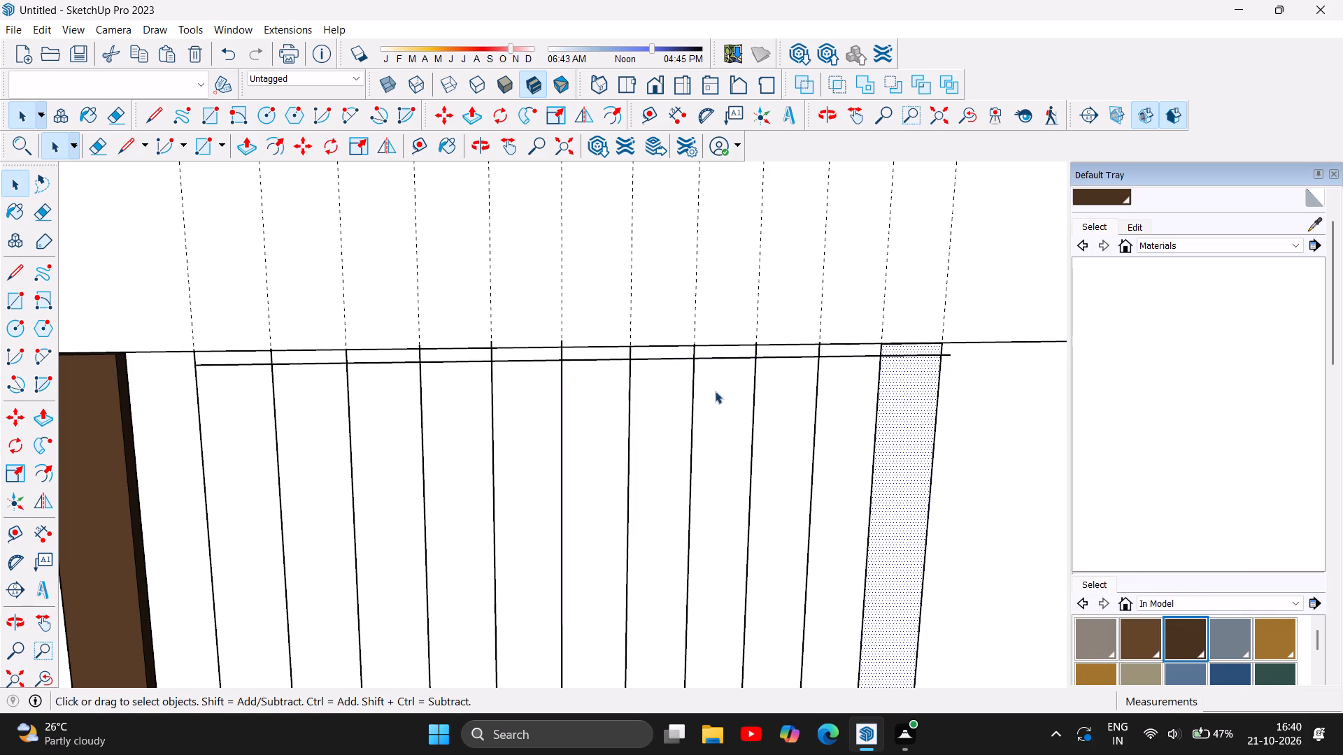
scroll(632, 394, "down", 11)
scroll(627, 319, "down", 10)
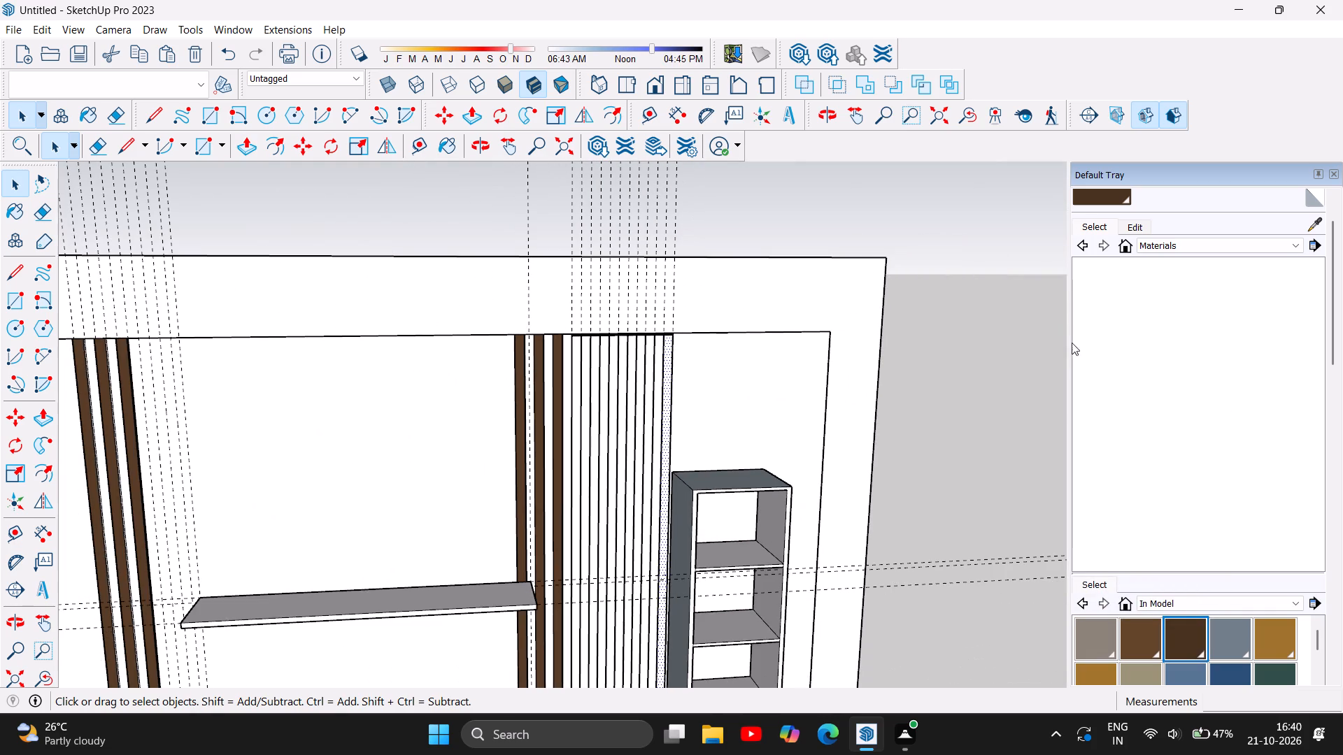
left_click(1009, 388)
Delete the new line's segments in the first three gaps between the unpainted strip outlines, starting from the painted strips.
scroll(571, 314, "up", 10)
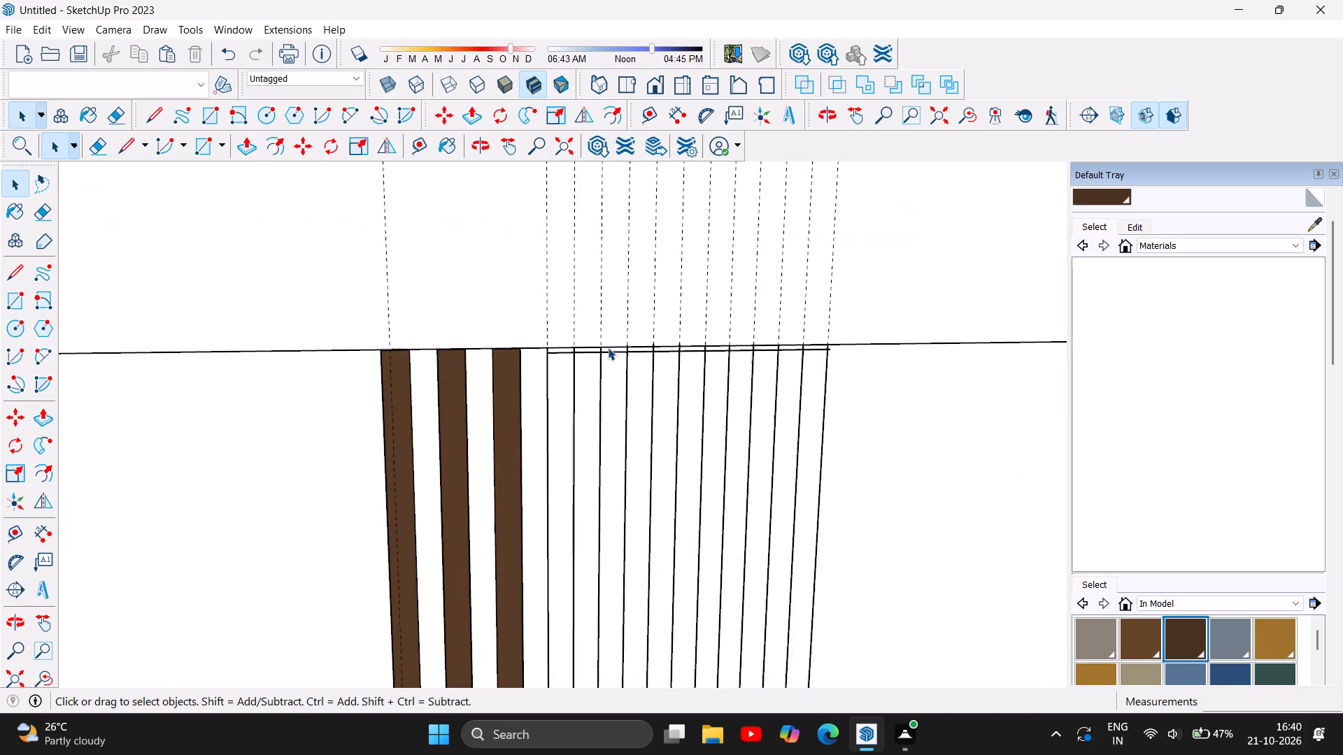
scroll(608, 347, "up", 15)
scroll(485, 322, "down", 6)
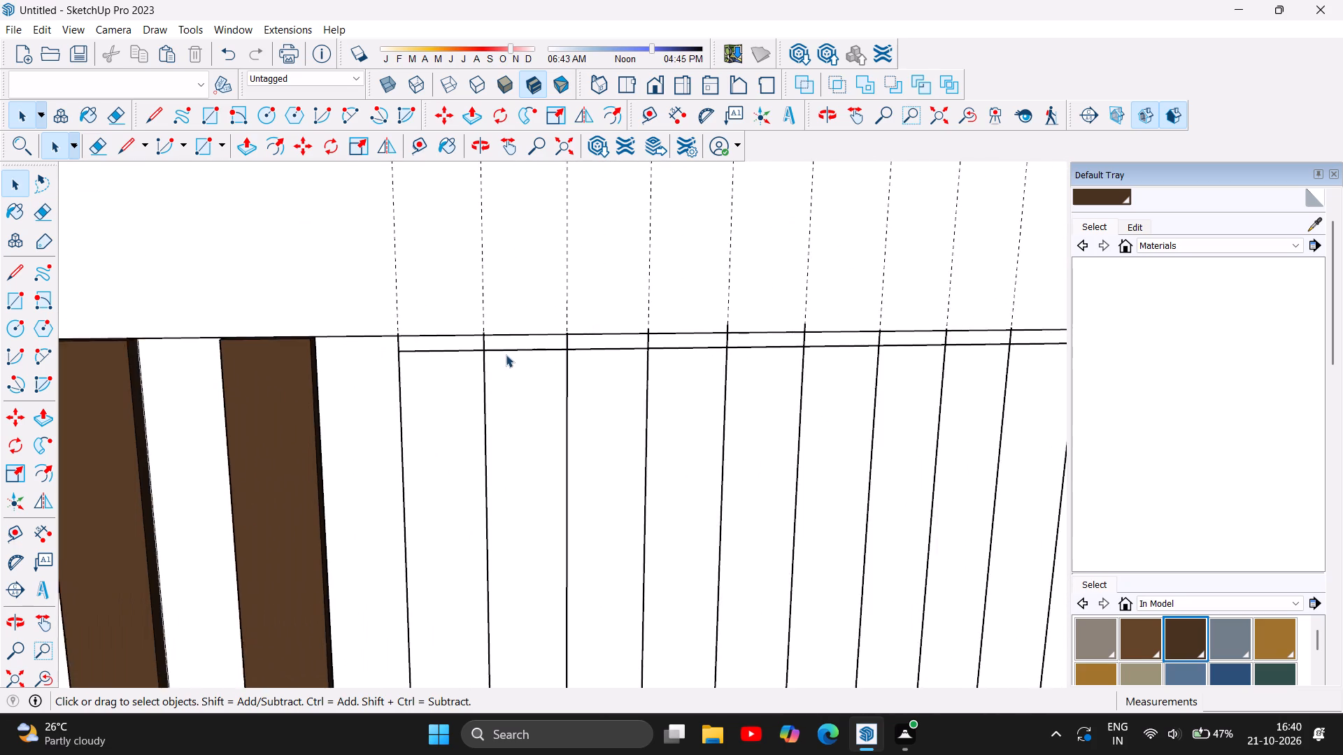
left_click(511, 346)
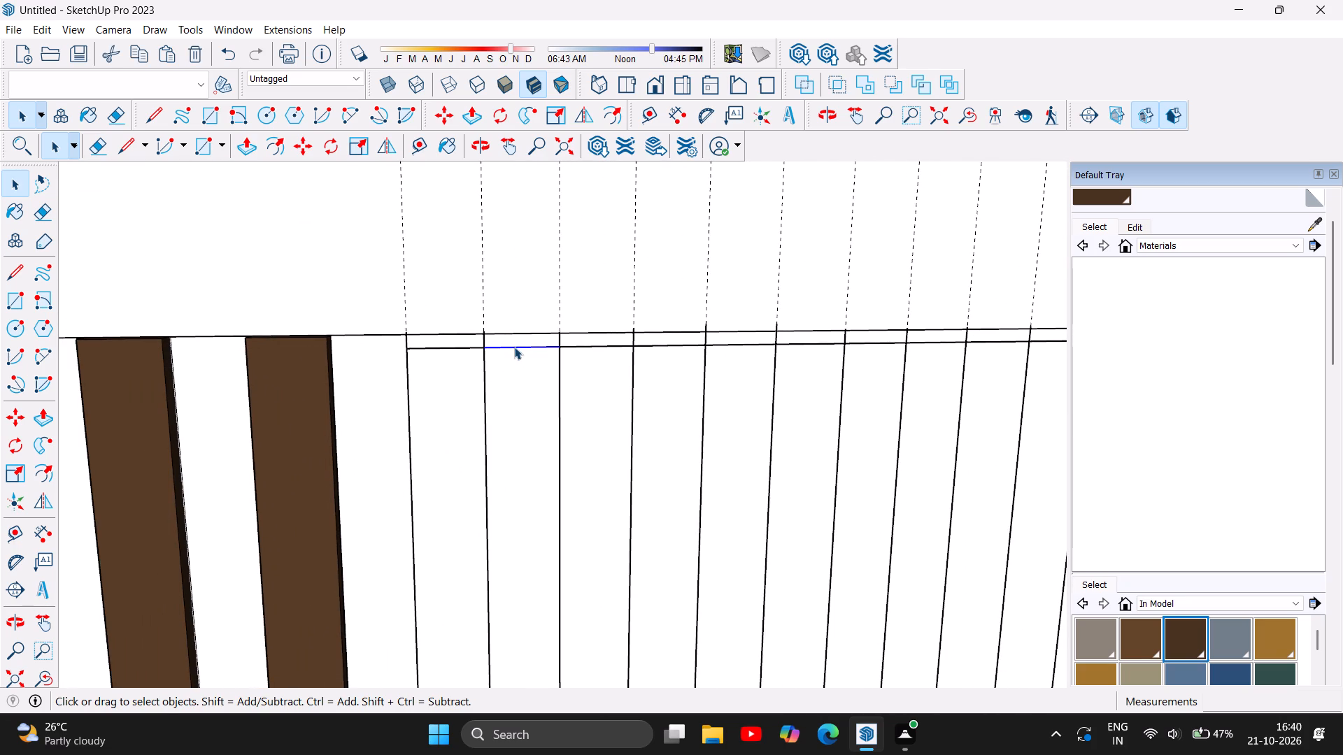
key("Delete")
left_click(651, 343)
left_click(651, 344)
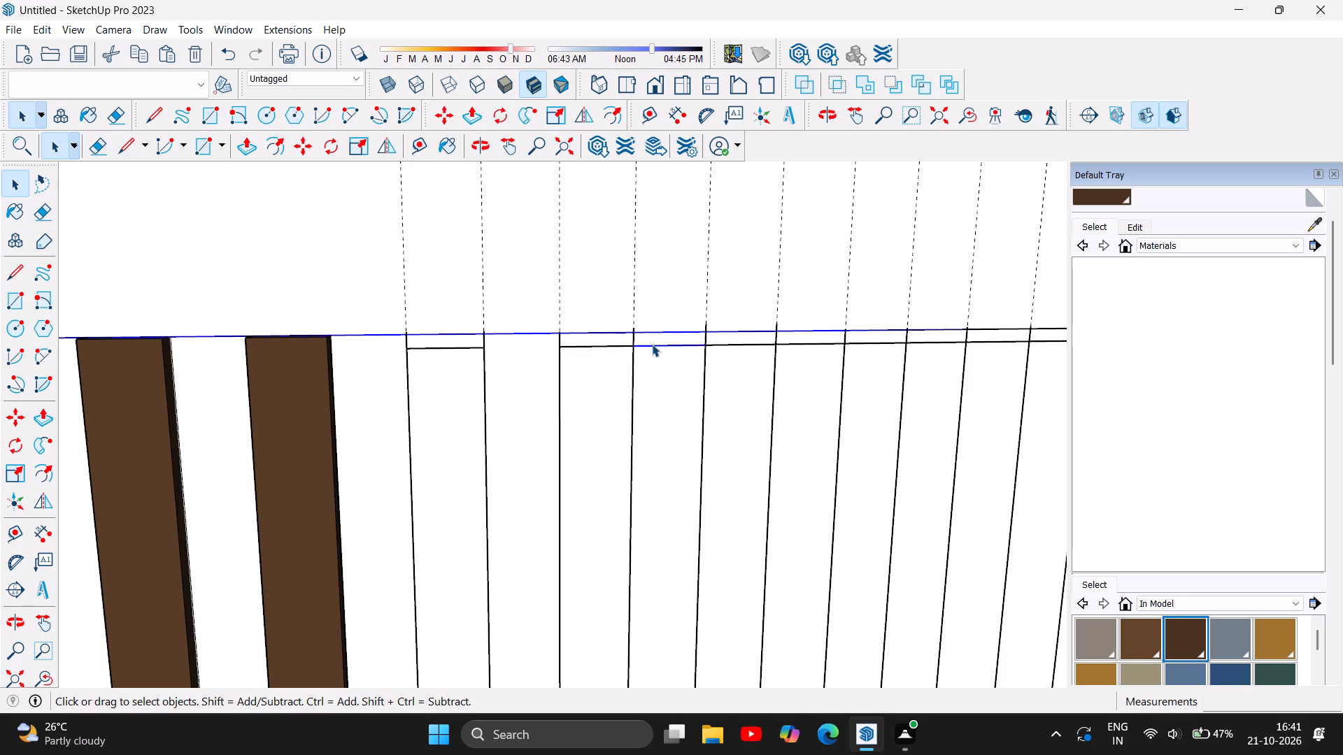
key("Delete")
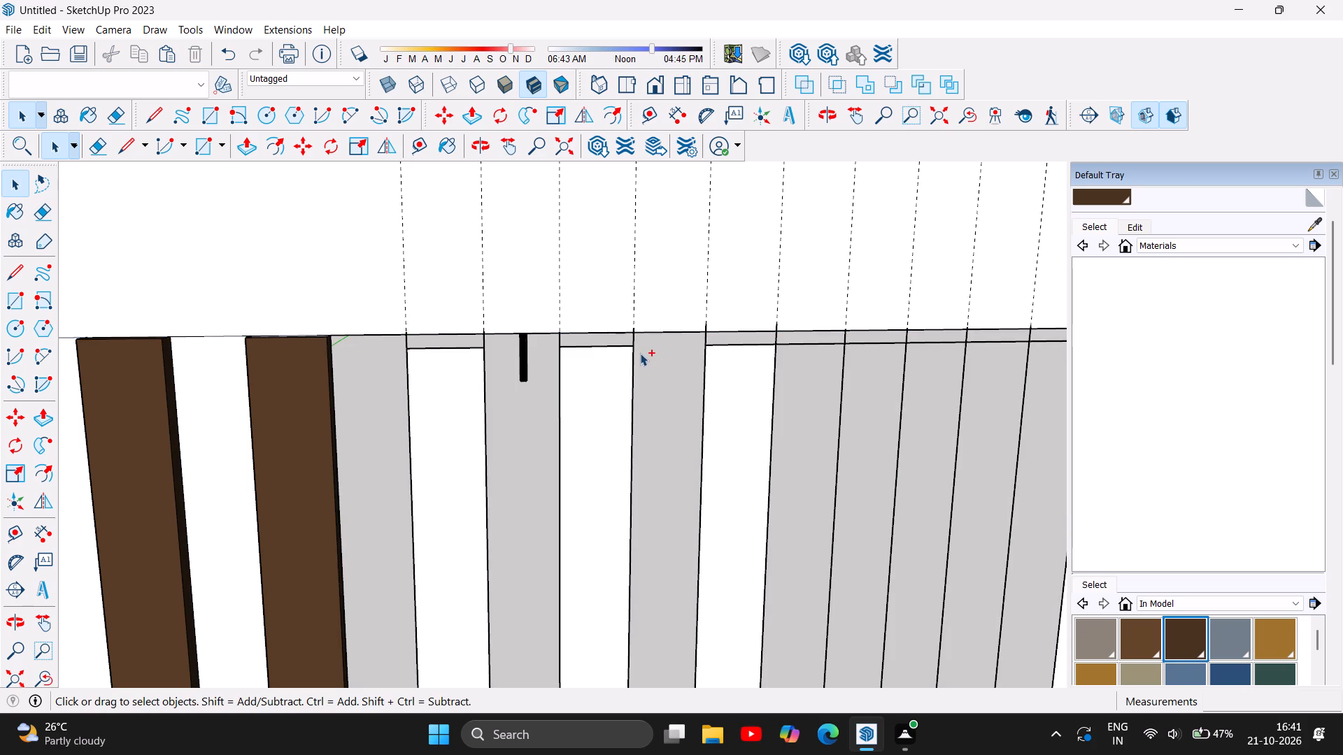
key("ctrl+z")
left_click(657, 346)
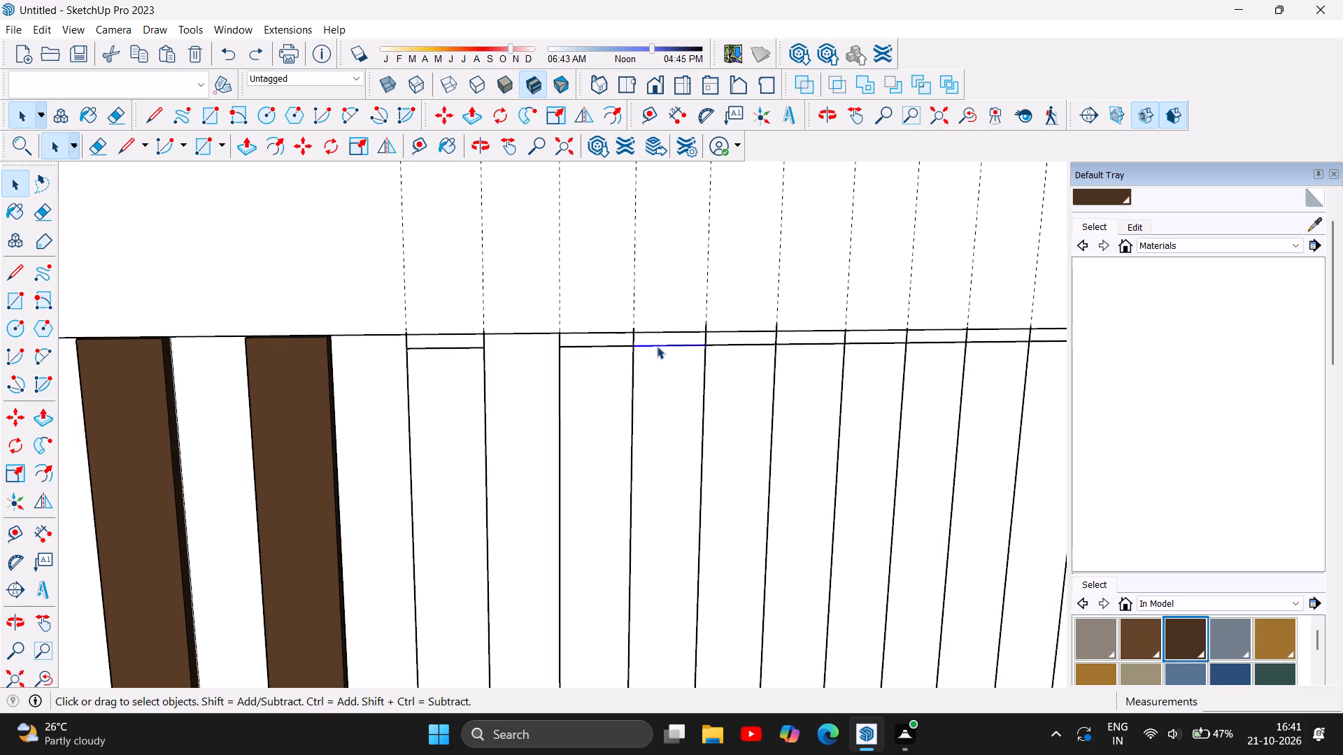
key("Delete")
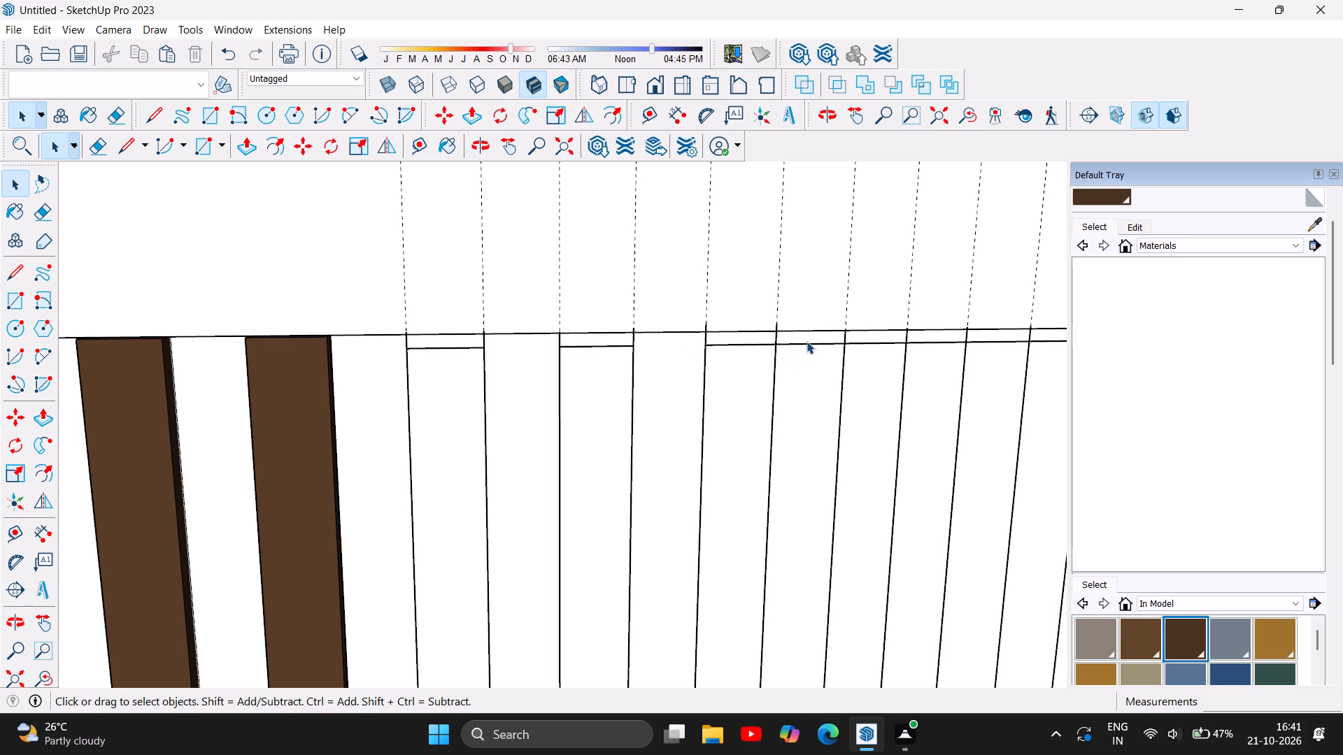
left_click(809, 343)
key("Delete")
Delete the remaining undivided stretch of the new line across the last three unpainted strip outlines.
left_click(937, 342)
left_click(934, 342)
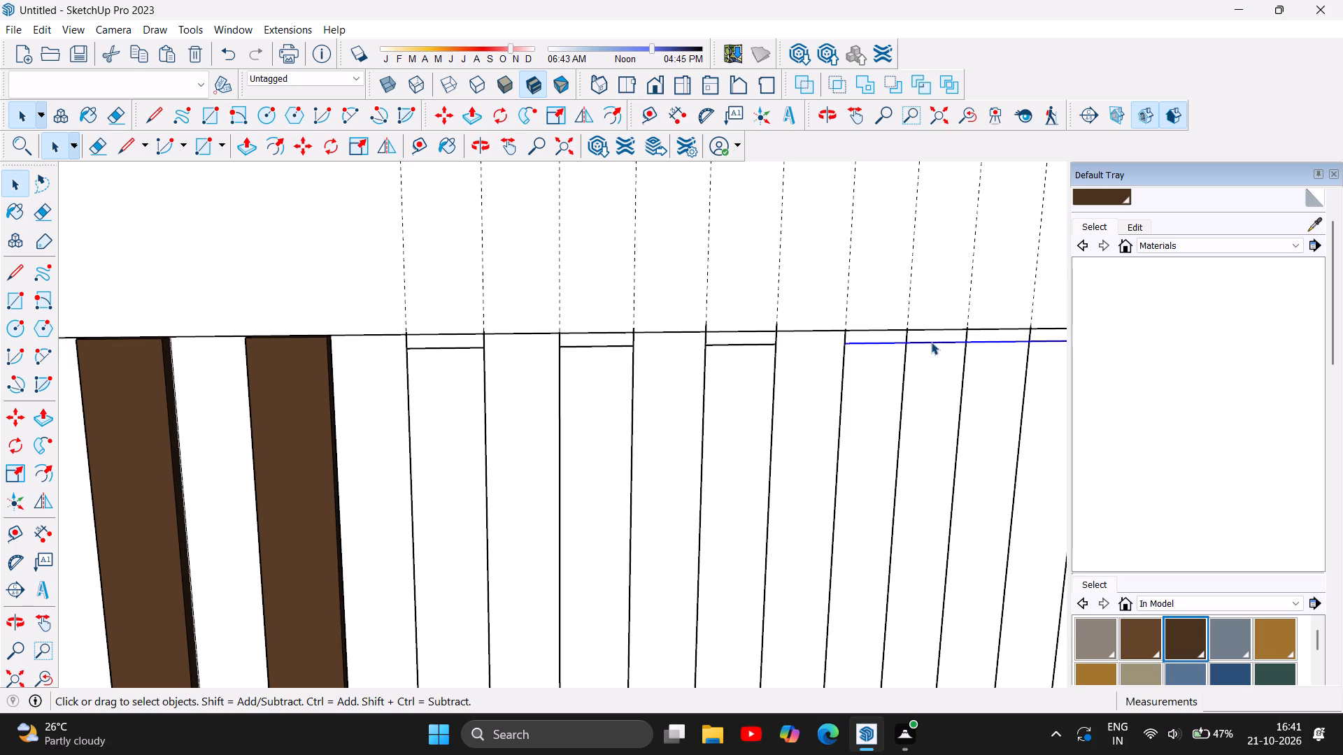
left_click(930, 343)
scroll(399, 390, "down", 10)
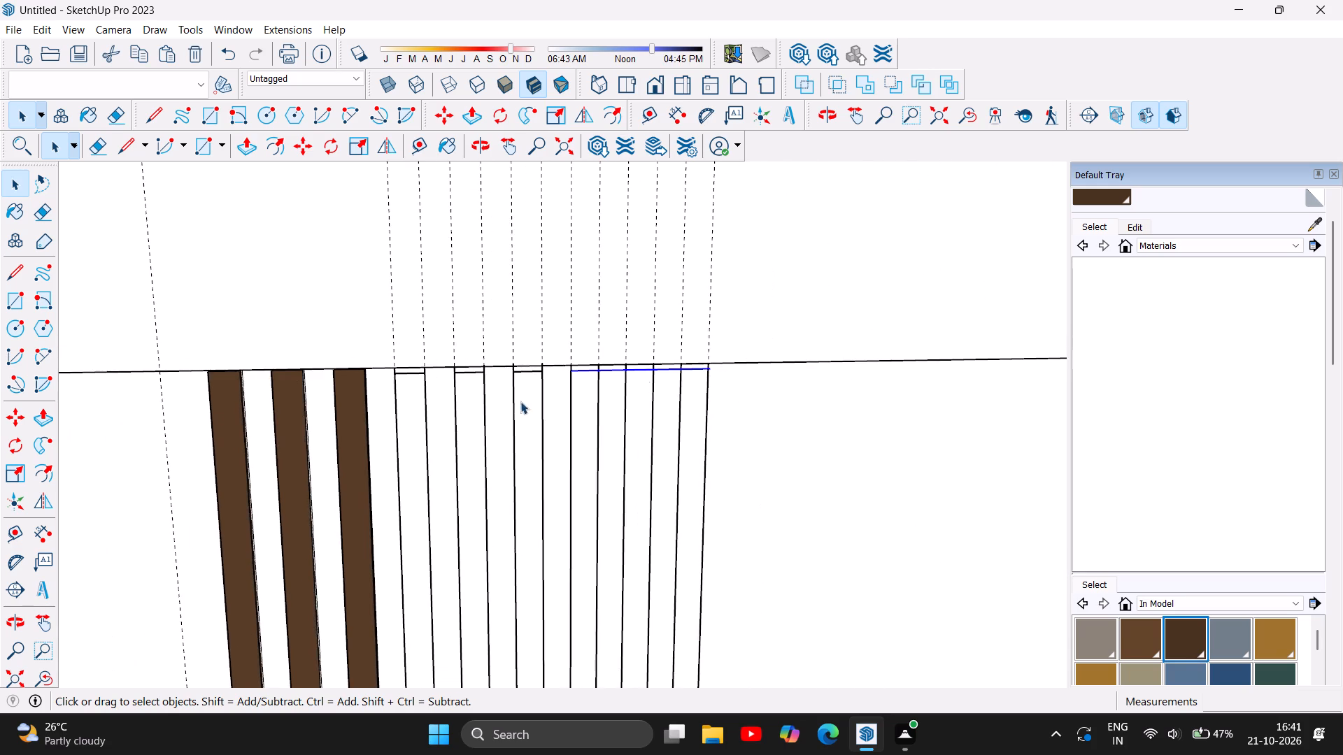
scroll(478, 403, "down", 10)
left_click(930, 403)
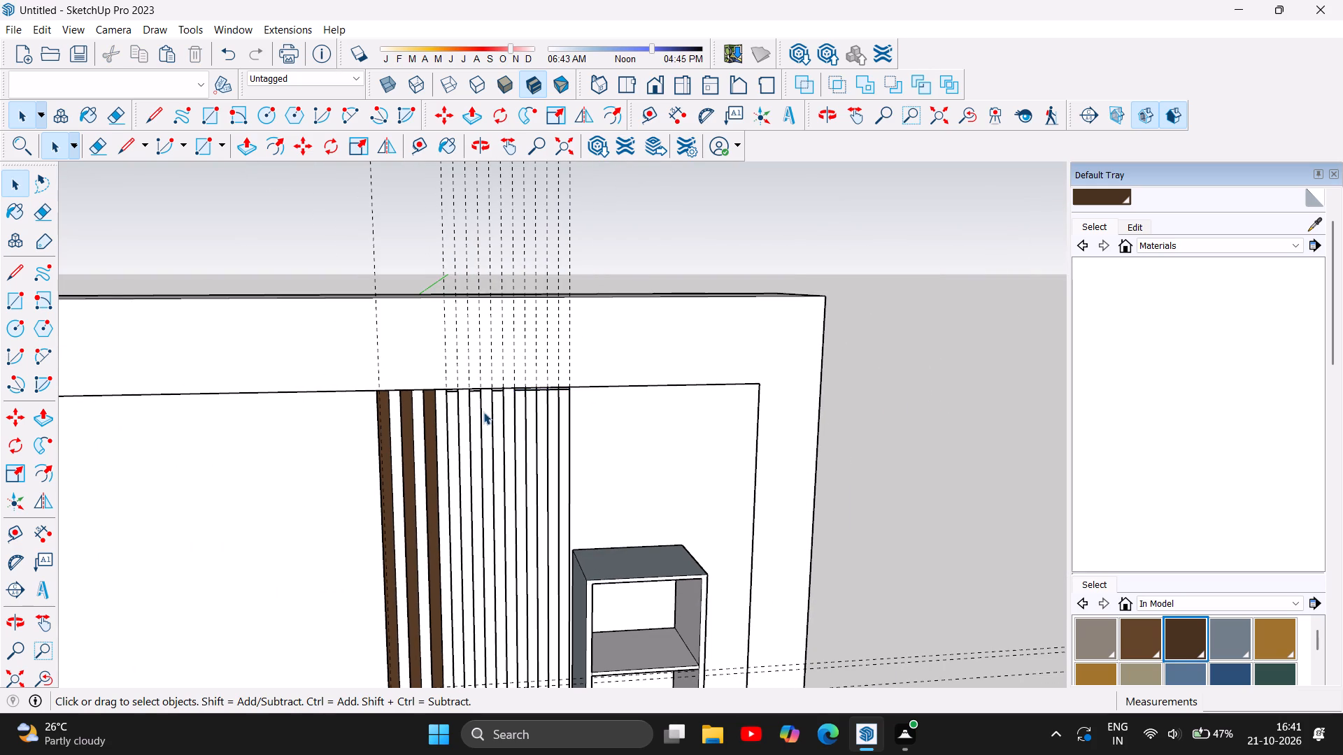
scroll(530, 376, "up", 16)
scroll(533, 405, "up", 6)
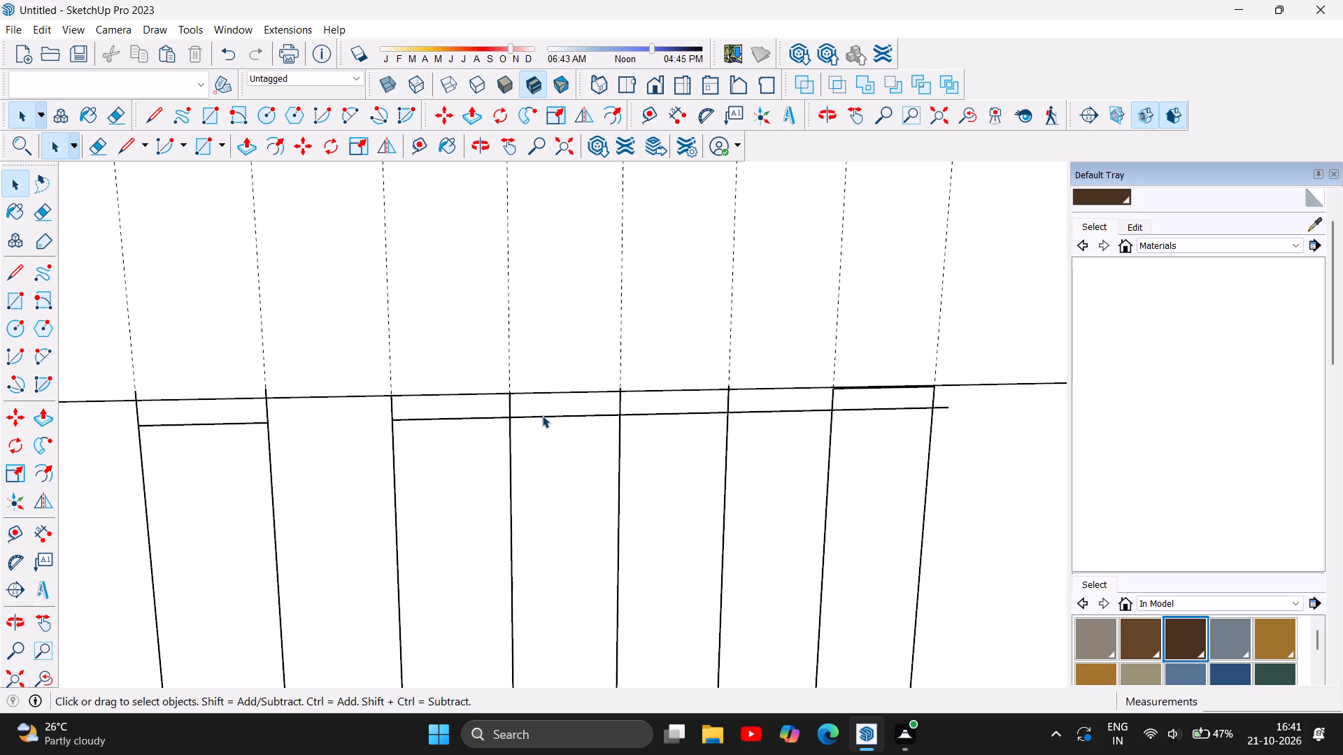
left_click(545, 415)
left_click(551, 415)
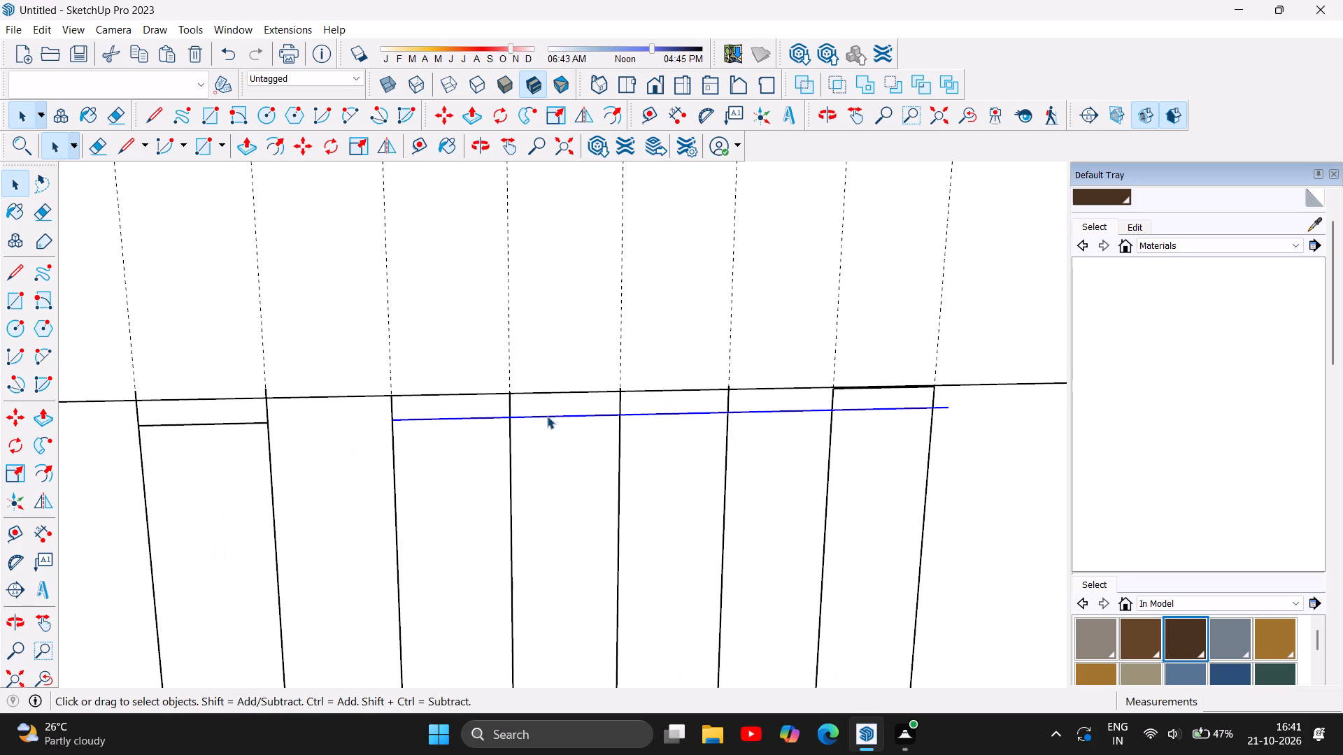
key("Delete")
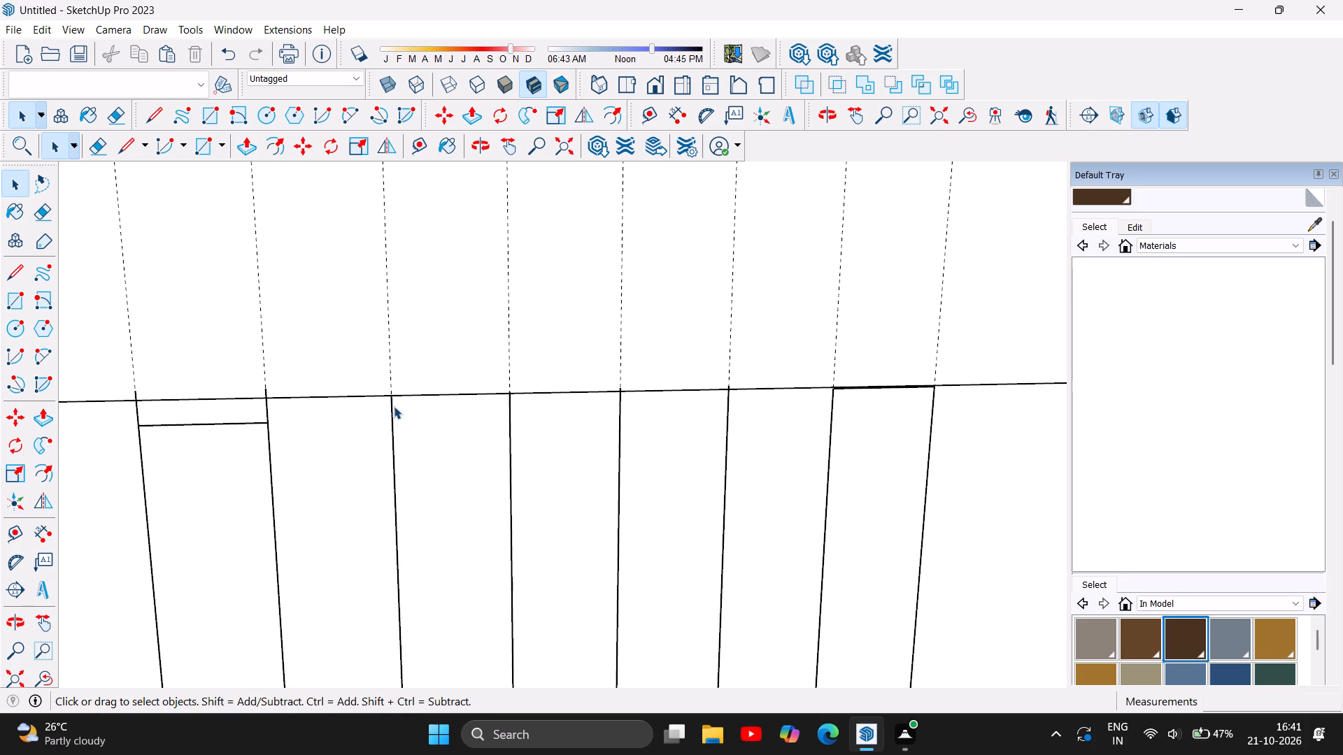
key("ctrl+z")
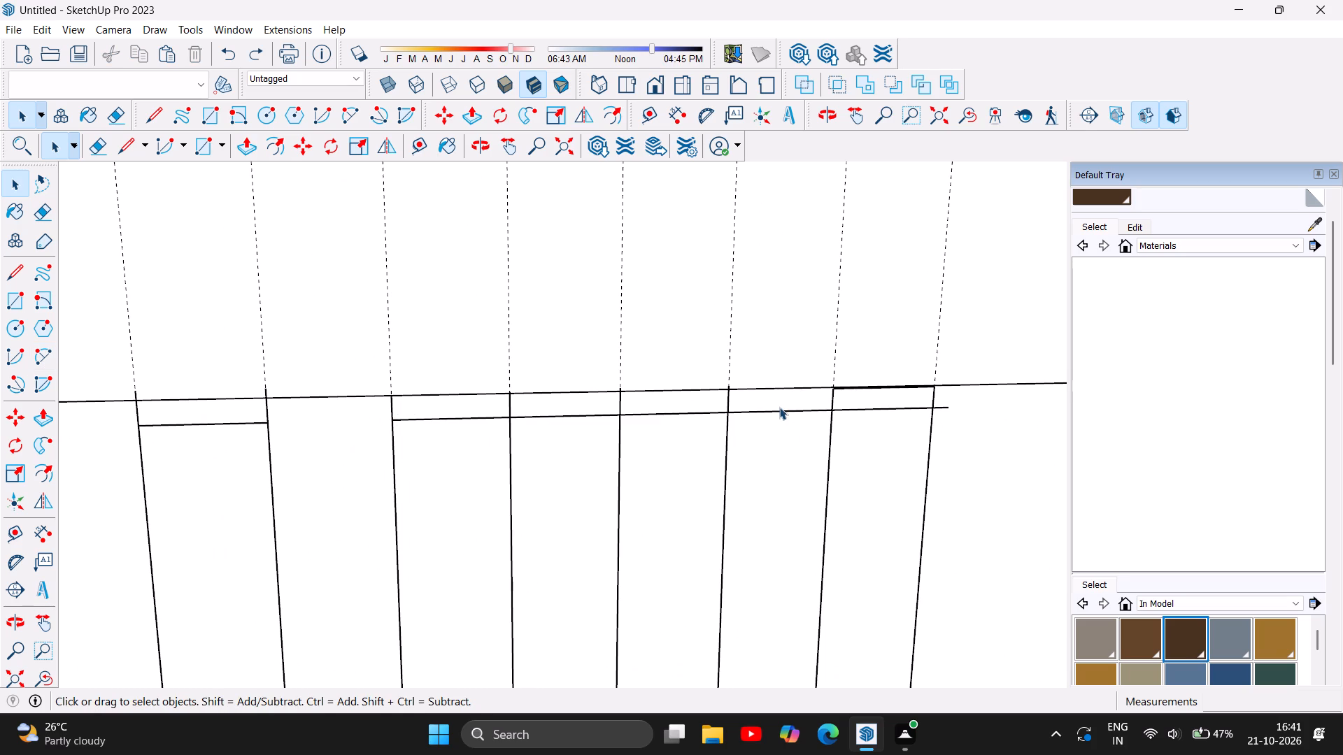
left_click(781, 410)
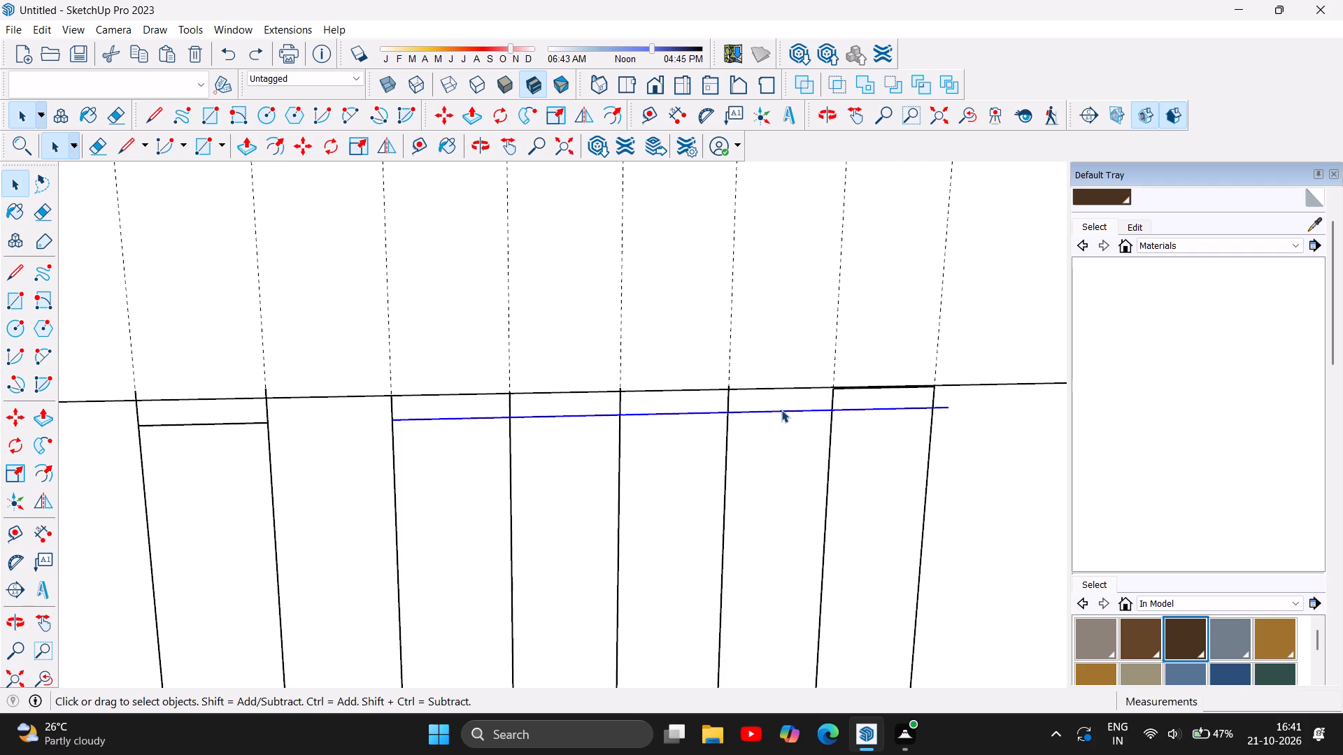
key("Delete")
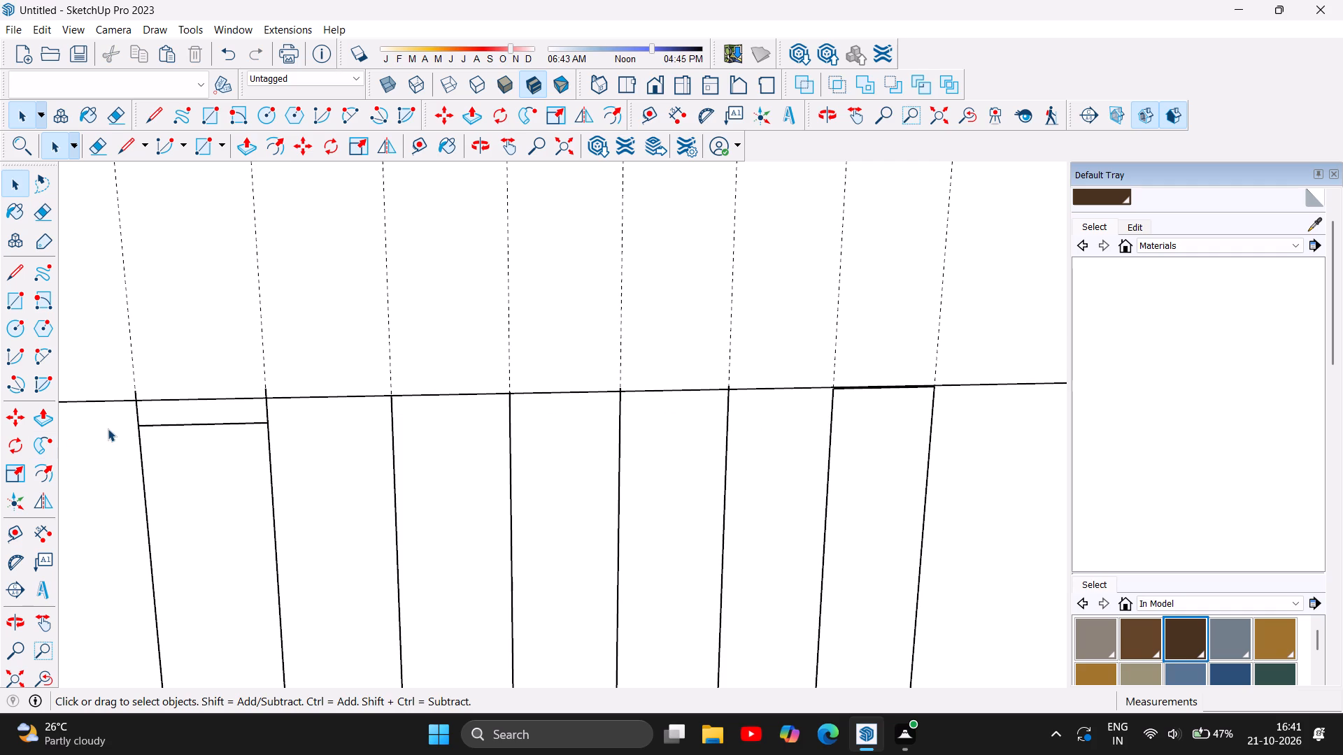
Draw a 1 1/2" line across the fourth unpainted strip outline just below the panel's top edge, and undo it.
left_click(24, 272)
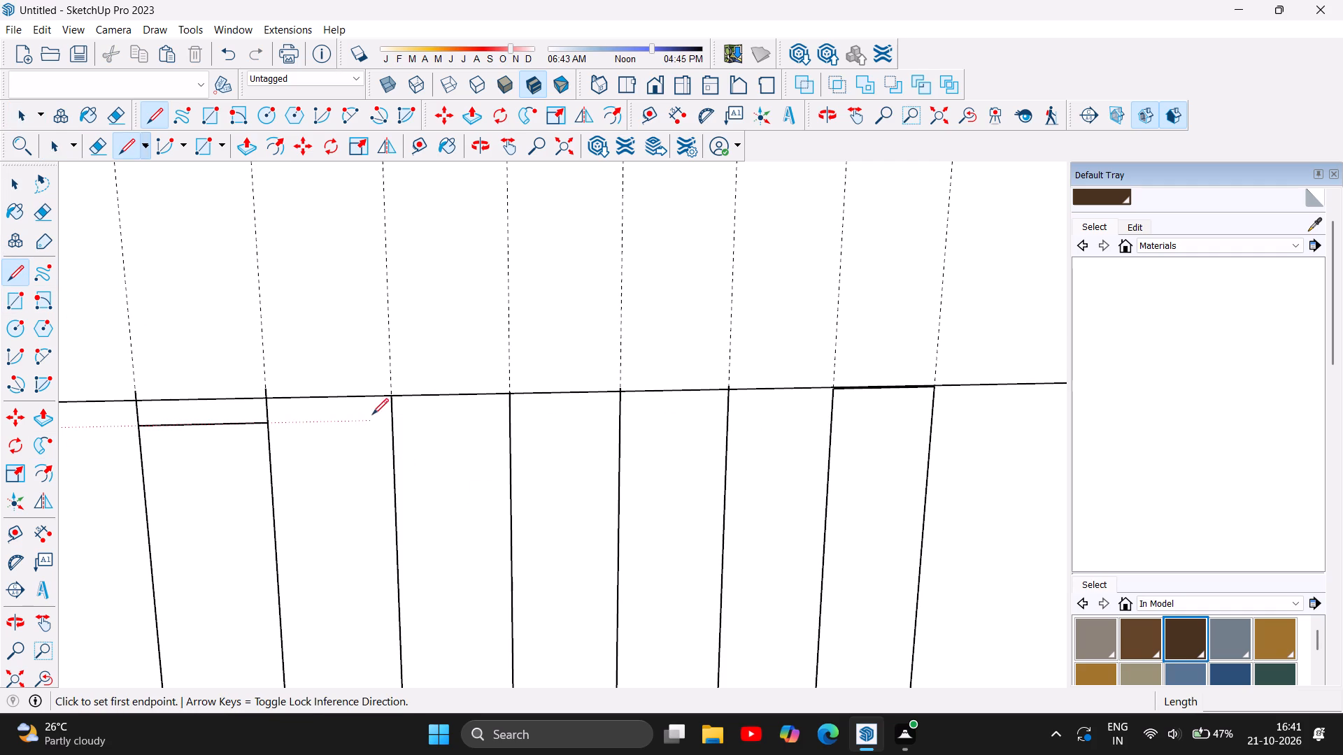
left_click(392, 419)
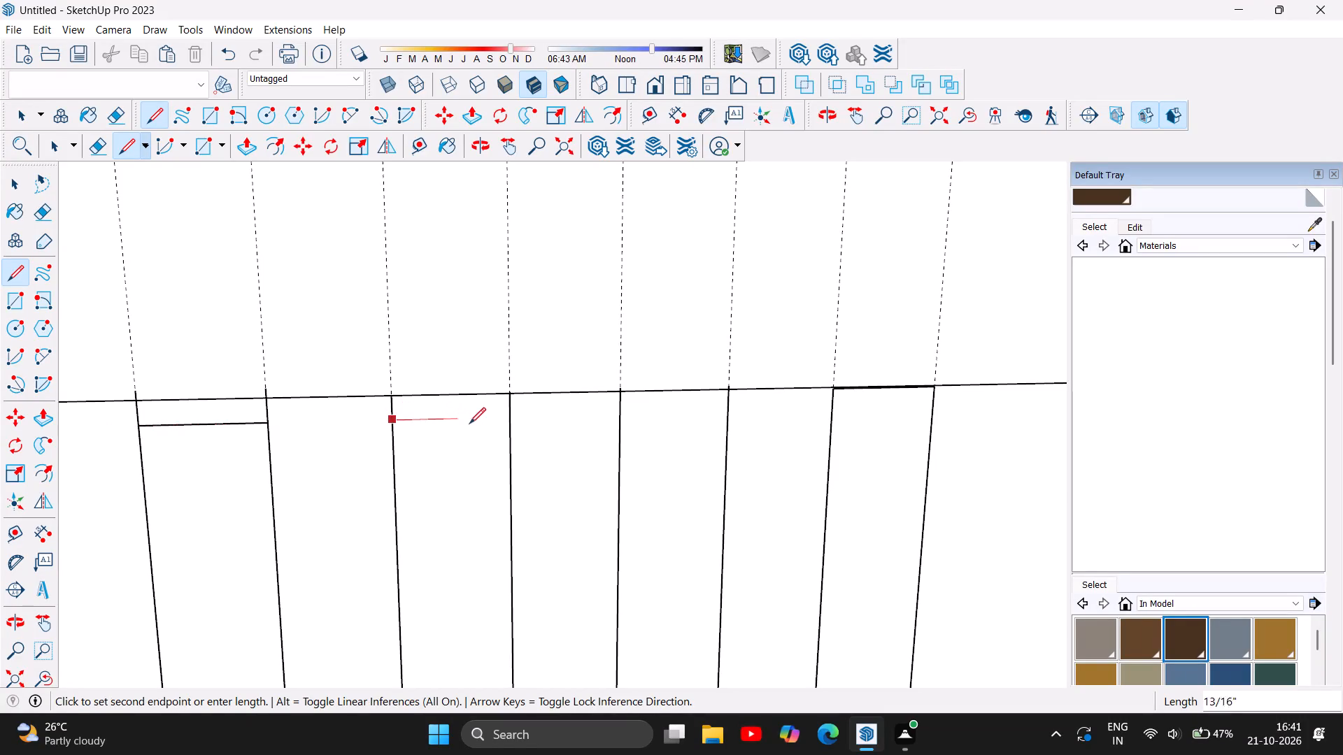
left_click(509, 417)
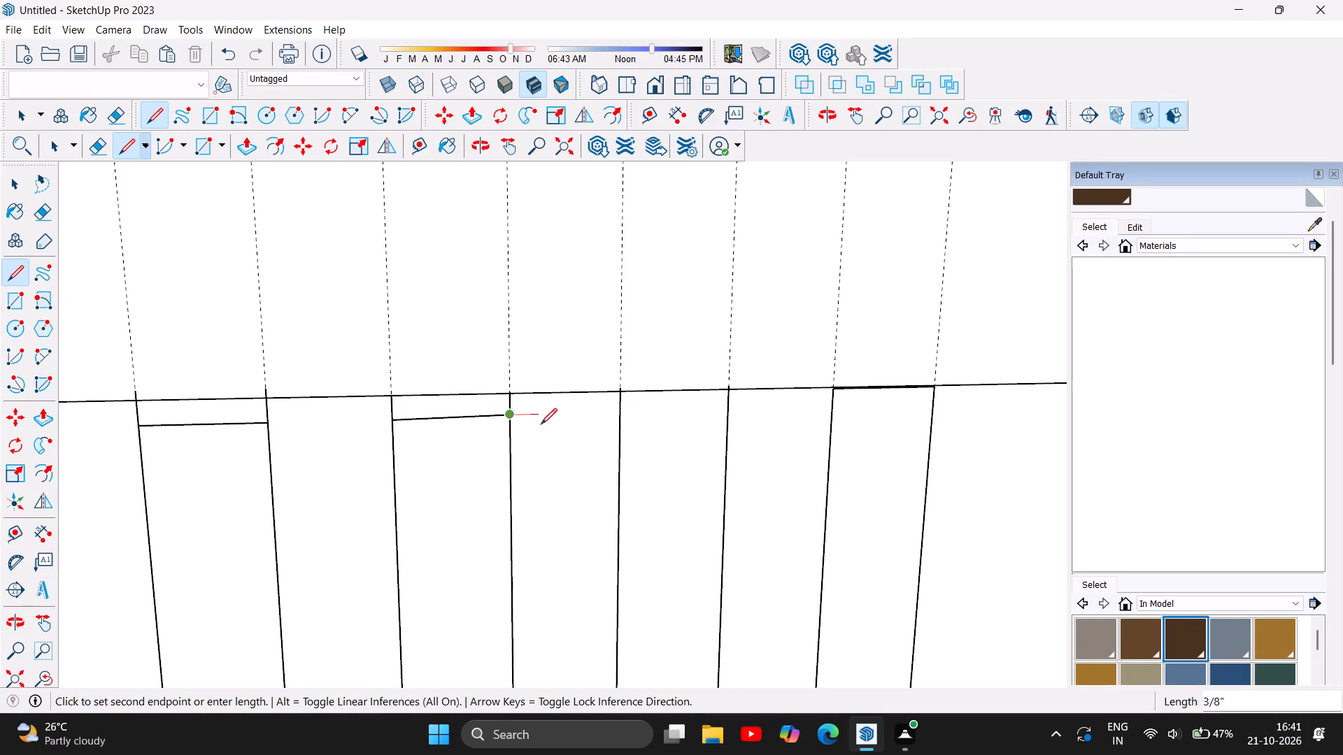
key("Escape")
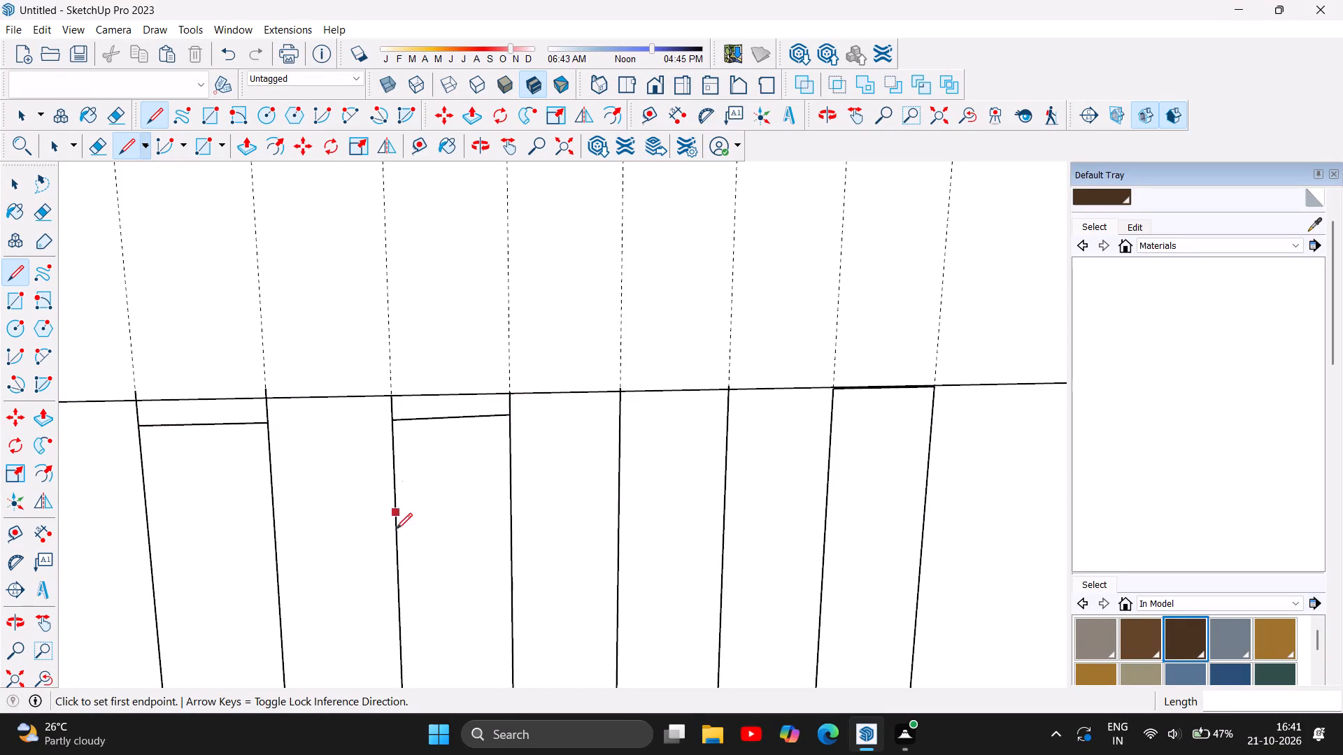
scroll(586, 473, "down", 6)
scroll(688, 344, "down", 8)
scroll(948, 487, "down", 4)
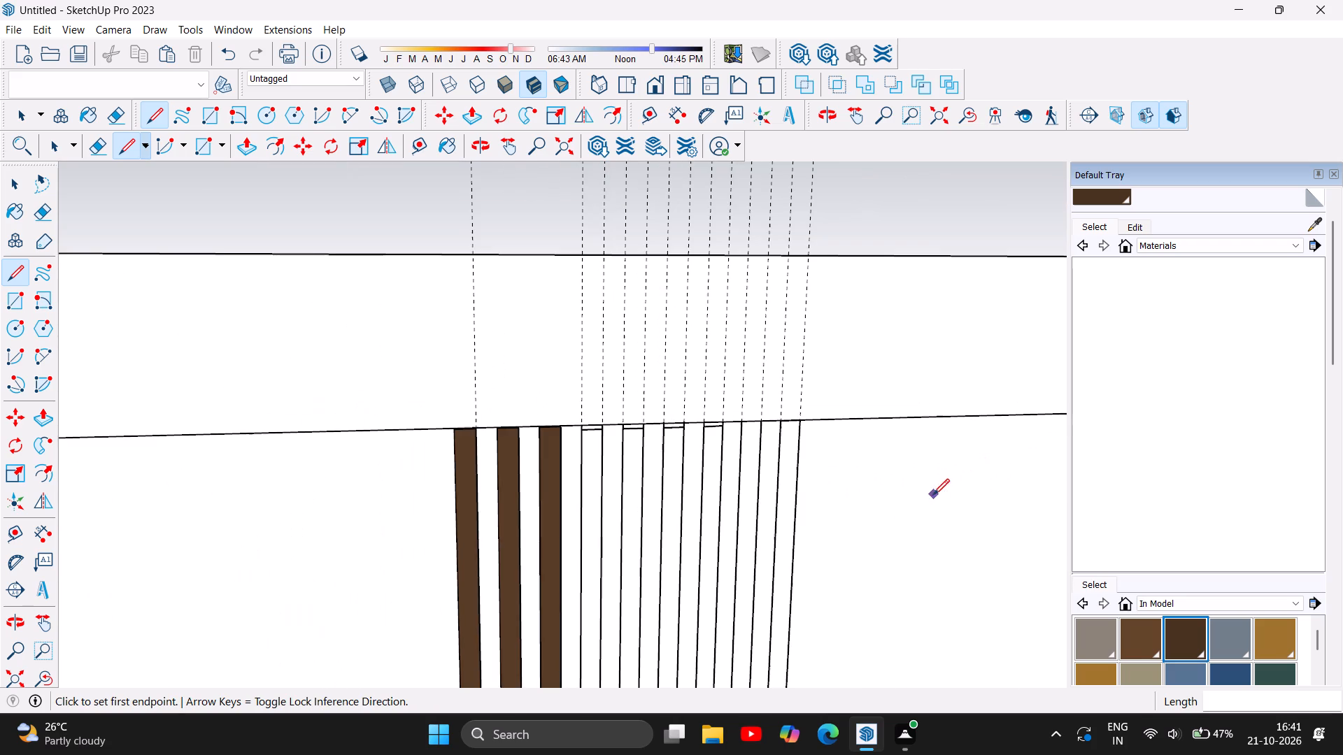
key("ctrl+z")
Draw separate lines about 1 1/2" long across the fourth, fifth and sixth unpainted strip outlines, just below the panel's top edge.
scroll(713, 431, "up", 5)
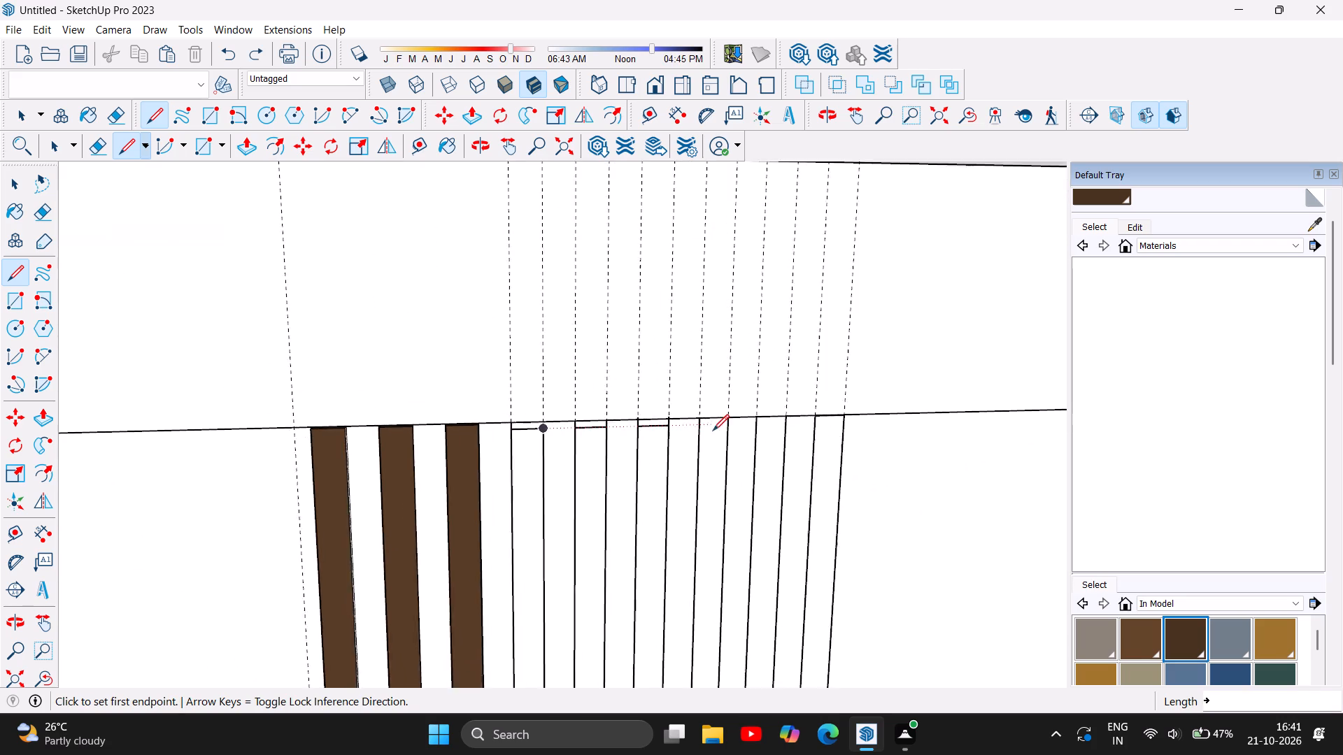
scroll(738, 424, "up", 6)
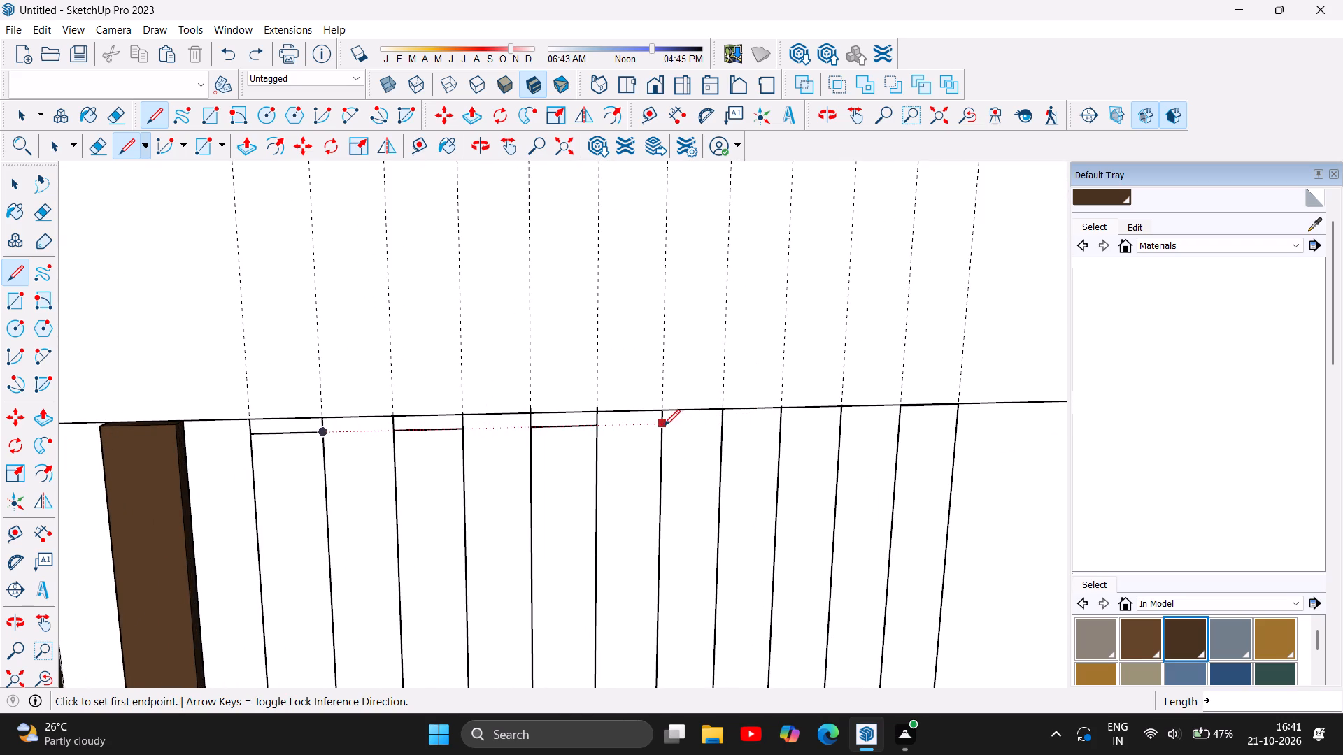
left_click(662, 426)
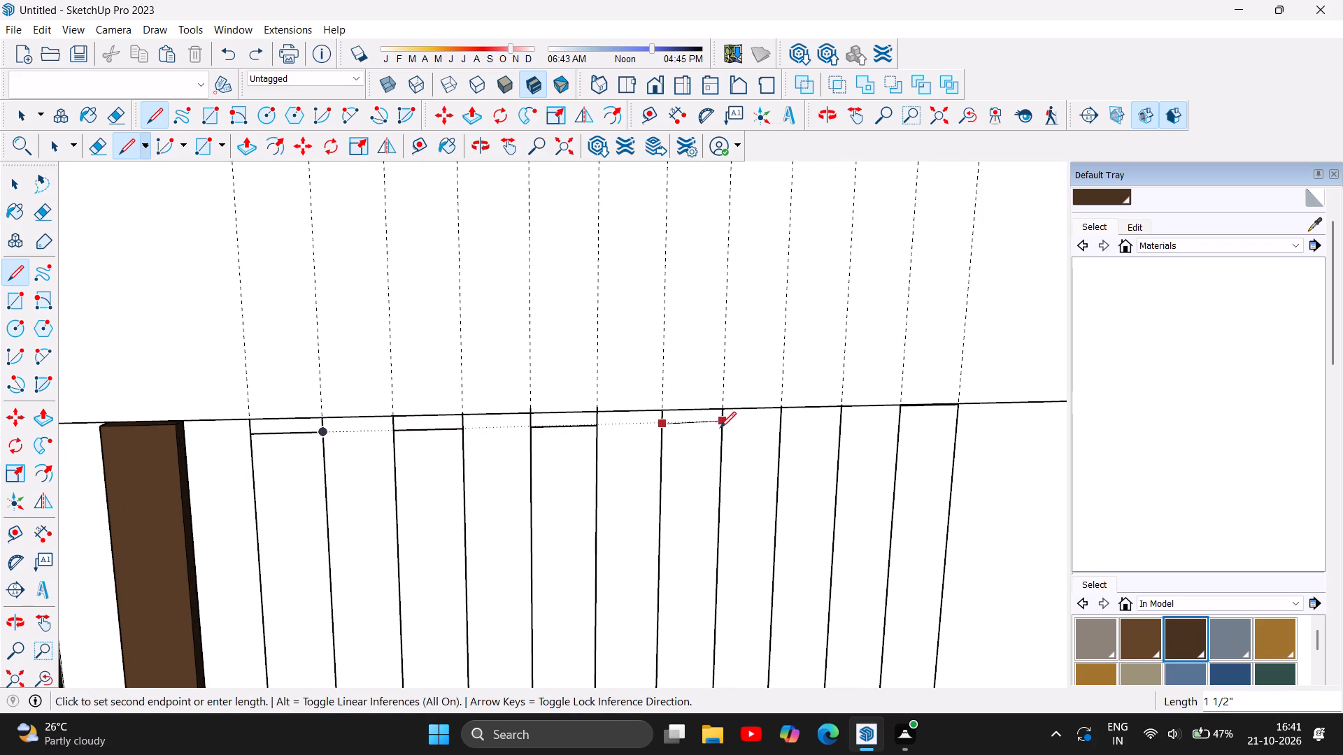
left_click(721, 424)
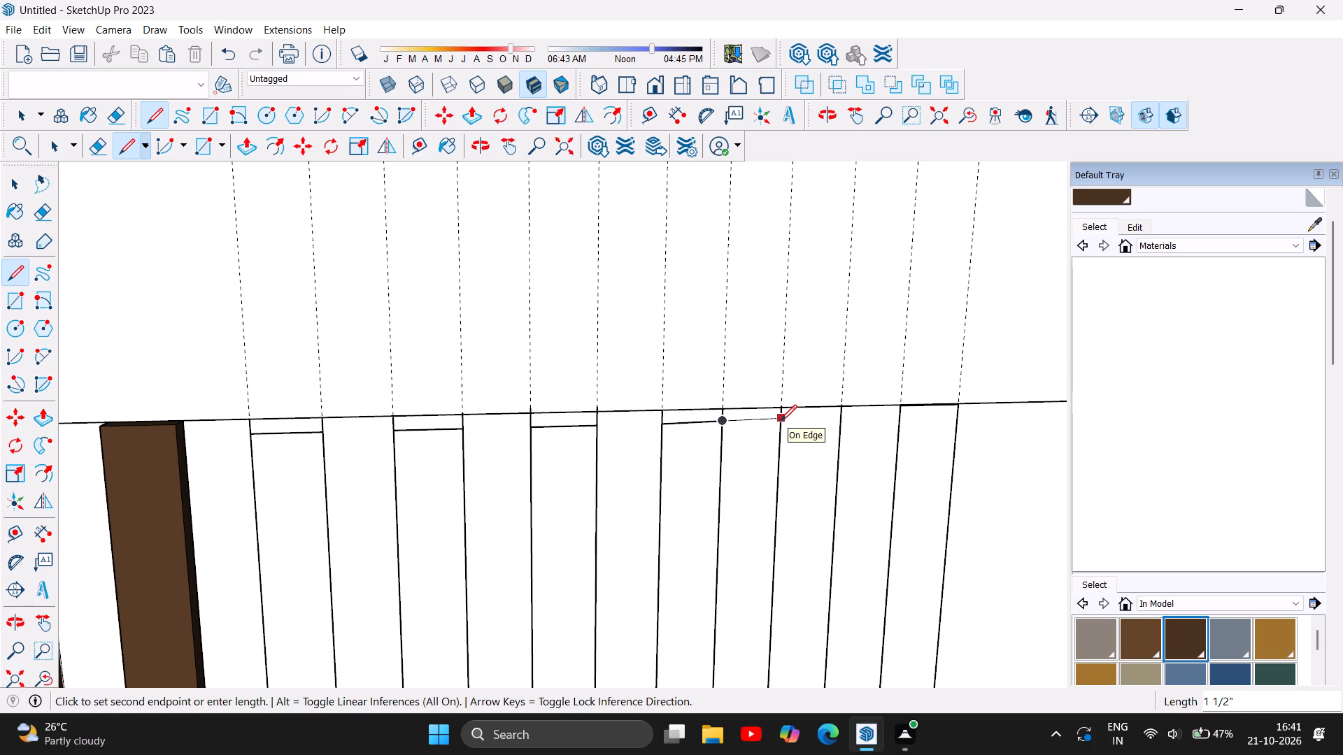
left_click(780, 421)
key("ctrl+z")
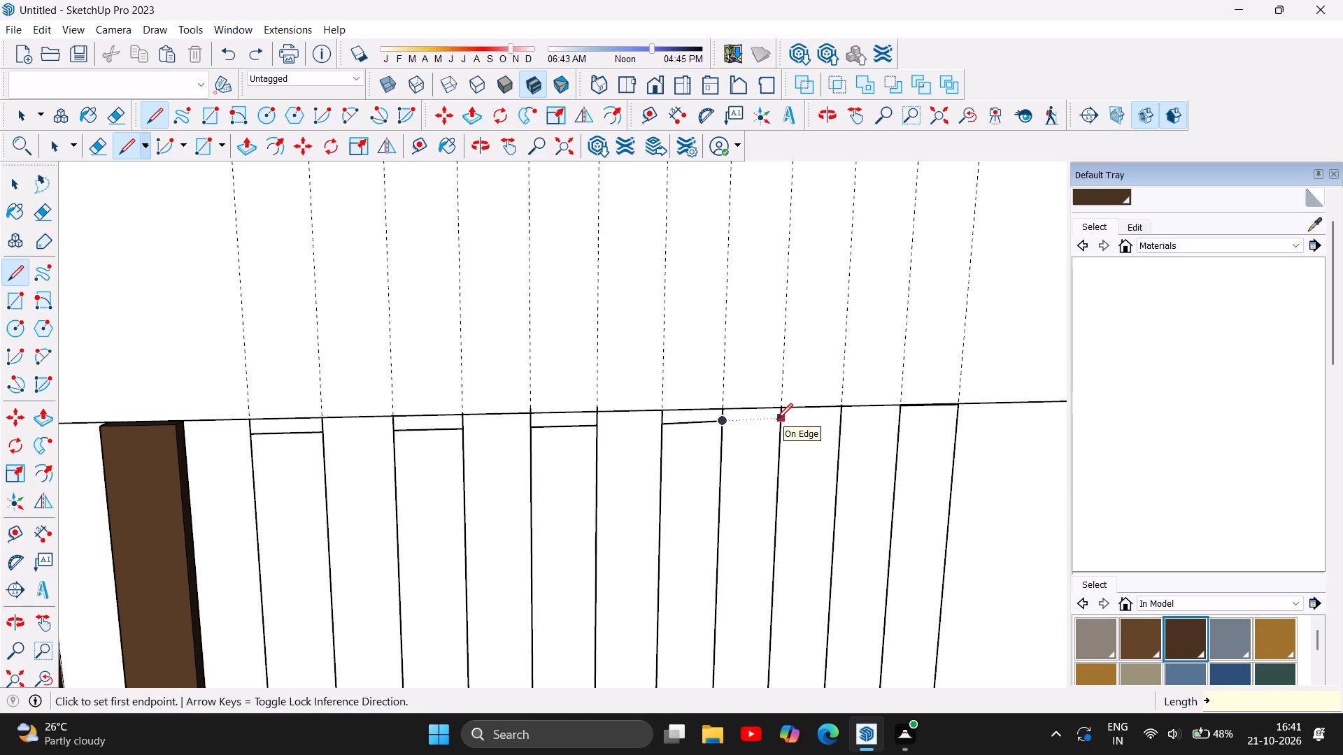
left_click(776, 419)
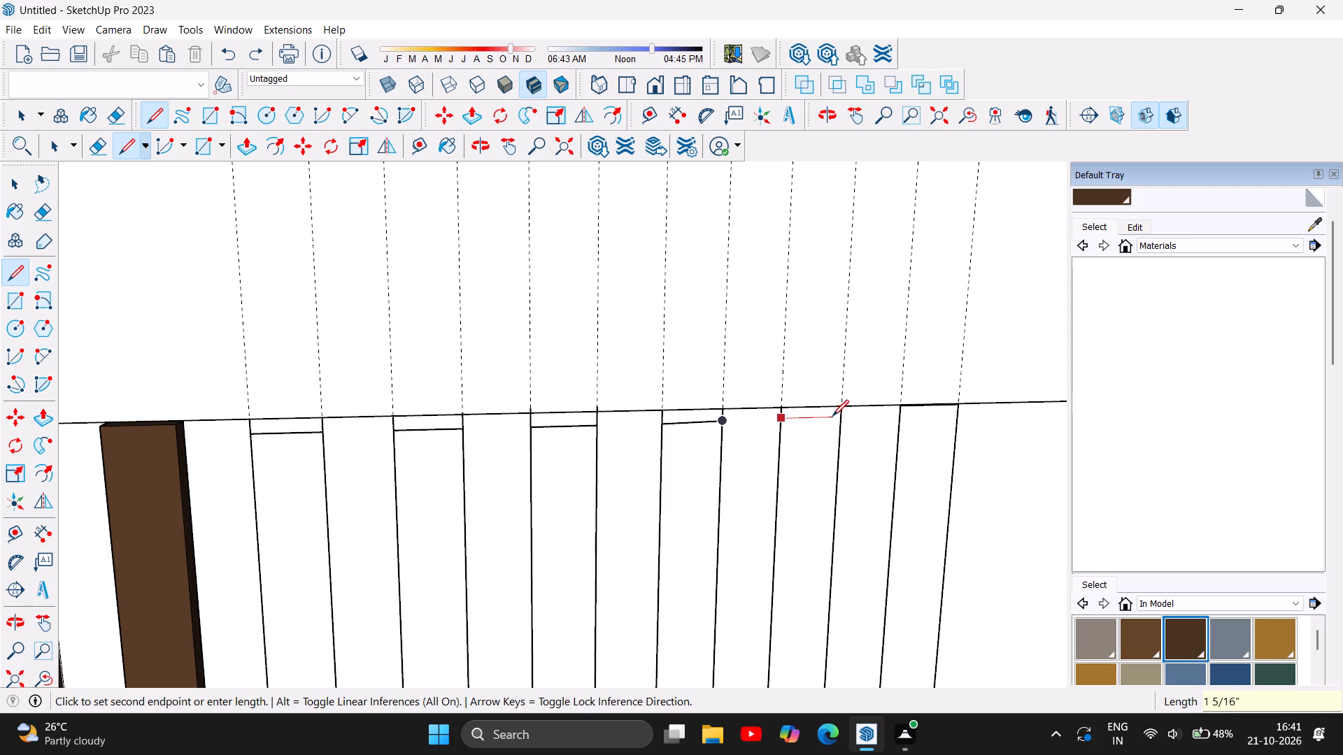
left_click(839, 419)
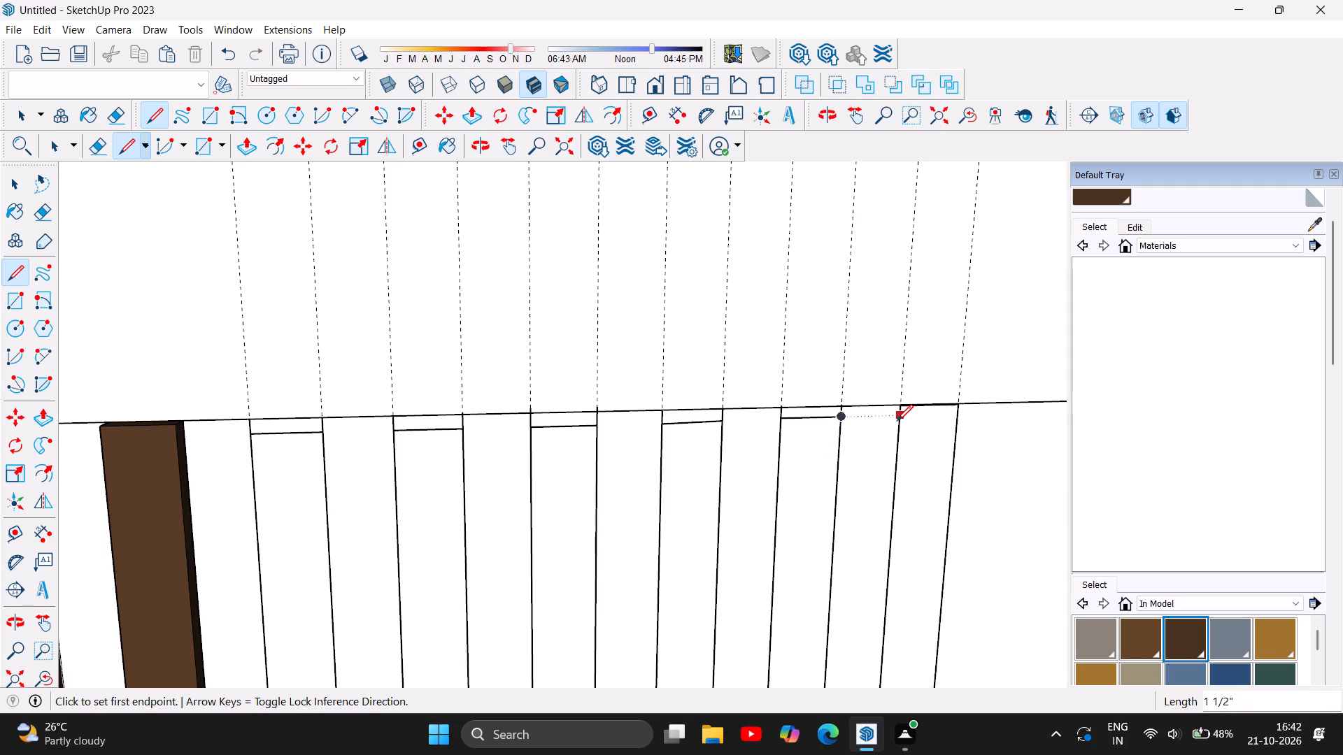
left_click(899, 418)
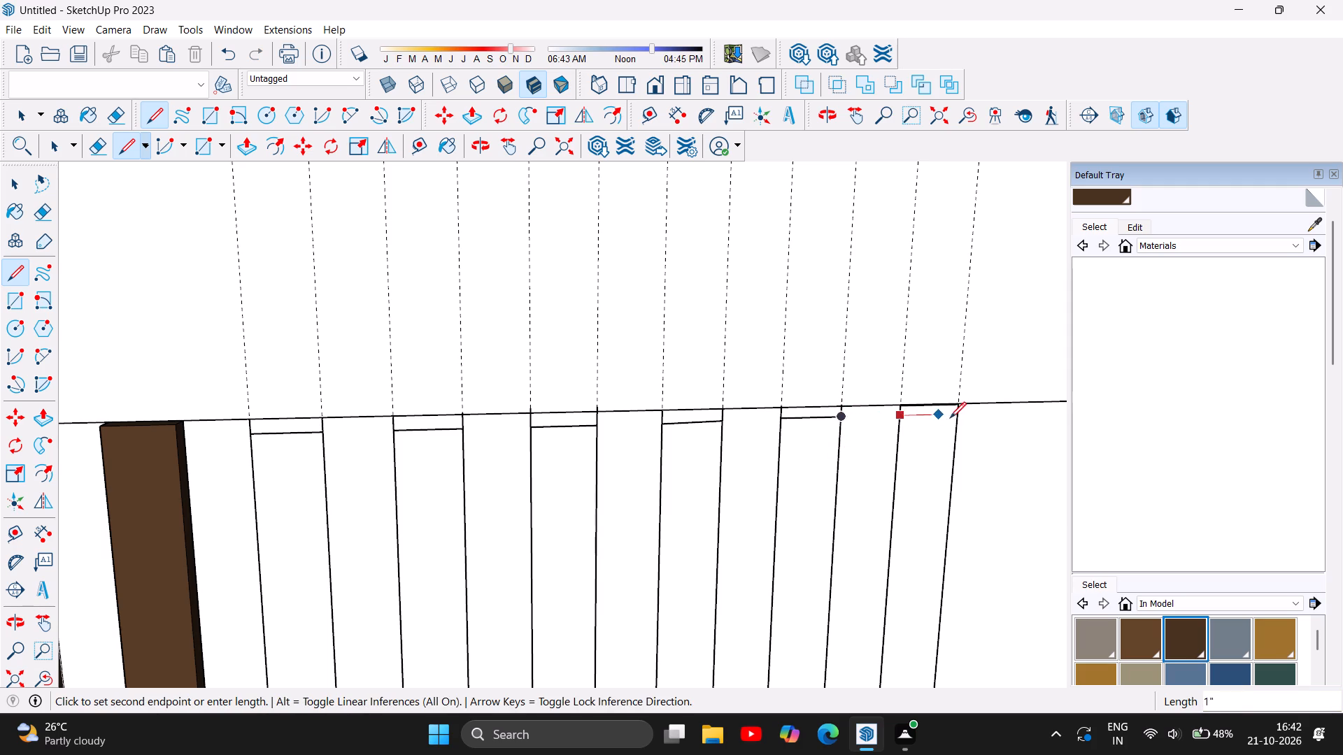
left_click(958, 415)
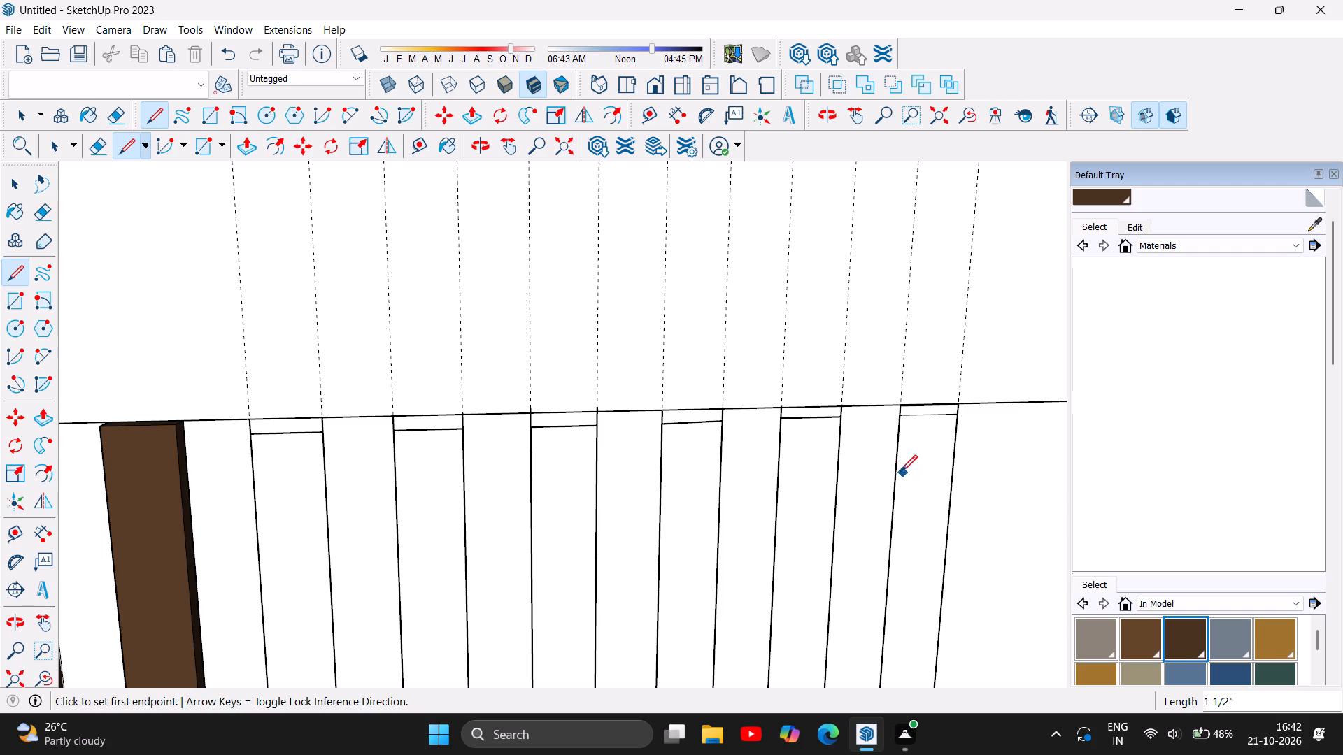
key("Escape")
Examine the unpainted strip outlines down their length beside the shelving unit.
scroll(524, 357, "down", 4)
scroll(637, 275, "down", 3)
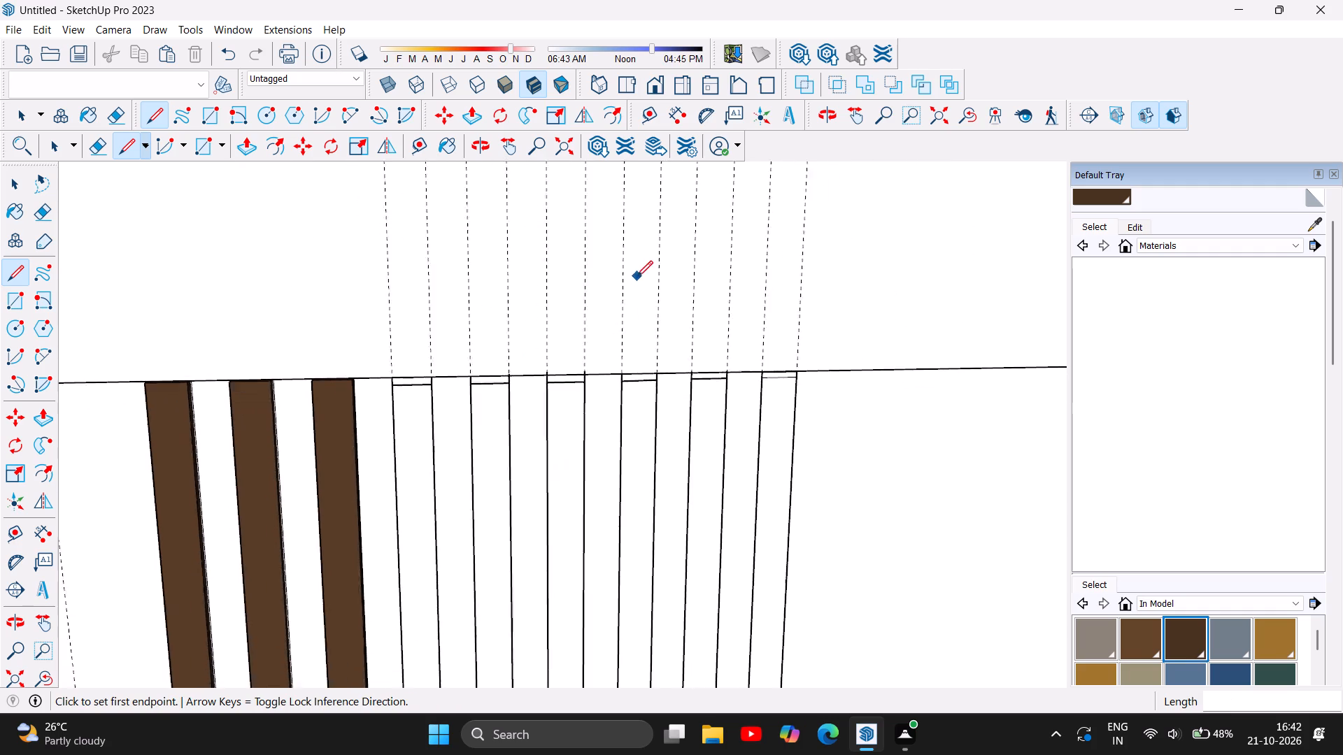
scroll(637, 277, "down", 2)
scroll(893, 331, "down", 6)
scroll(371, 28, "down", 5)
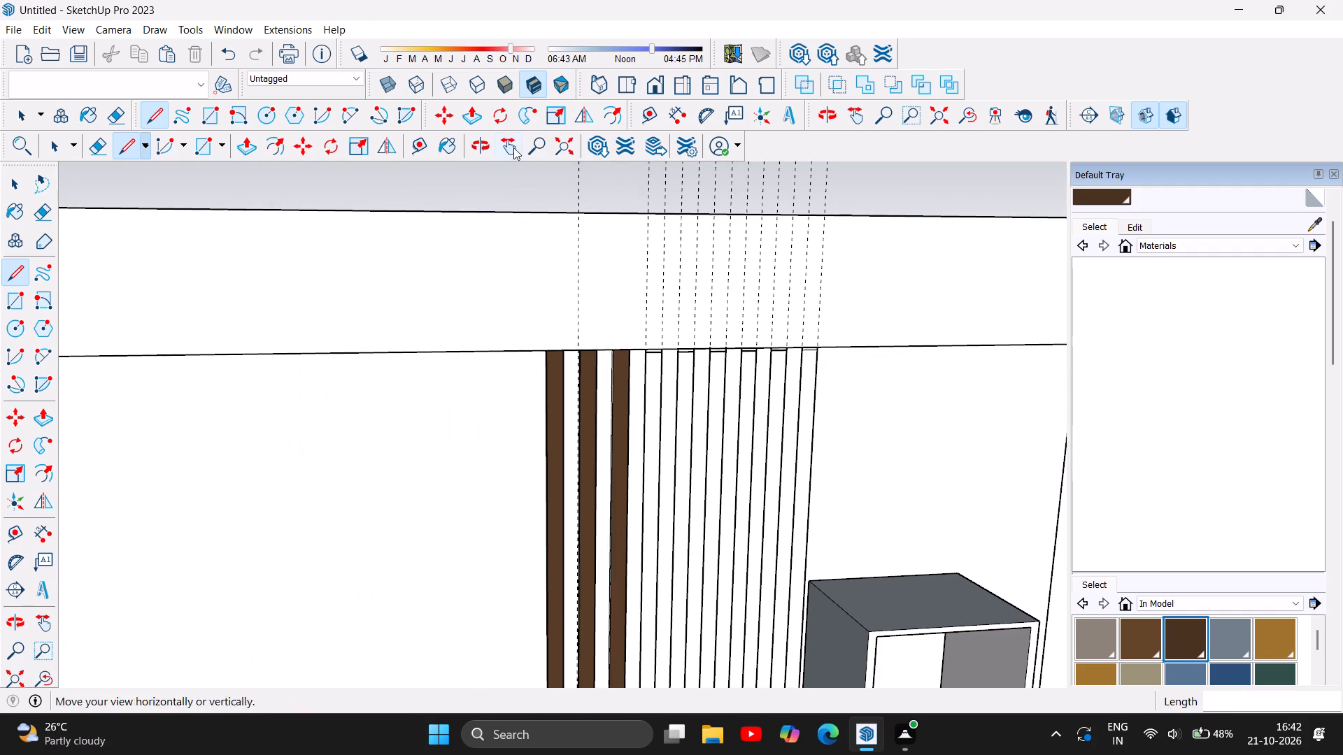
scroll(506, 340, "down", 6)
scroll(348, 311, "down", 5)
scroll(563, 582, "up", 4)
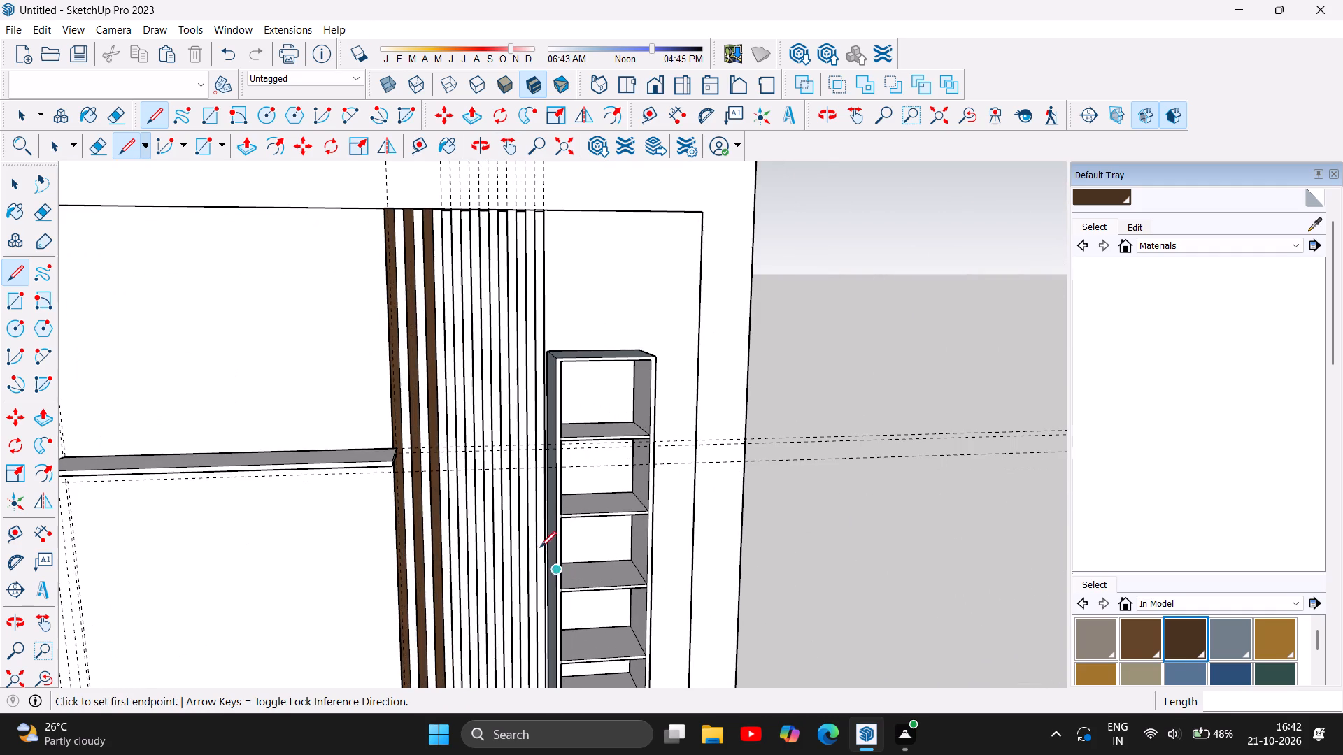
Paint the first three unpainted strip outlines beside the shelving unit with the dark brown material.
left_click(1186, 637)
scroll(427, 223, "up", 7)
left_click(448, 240)
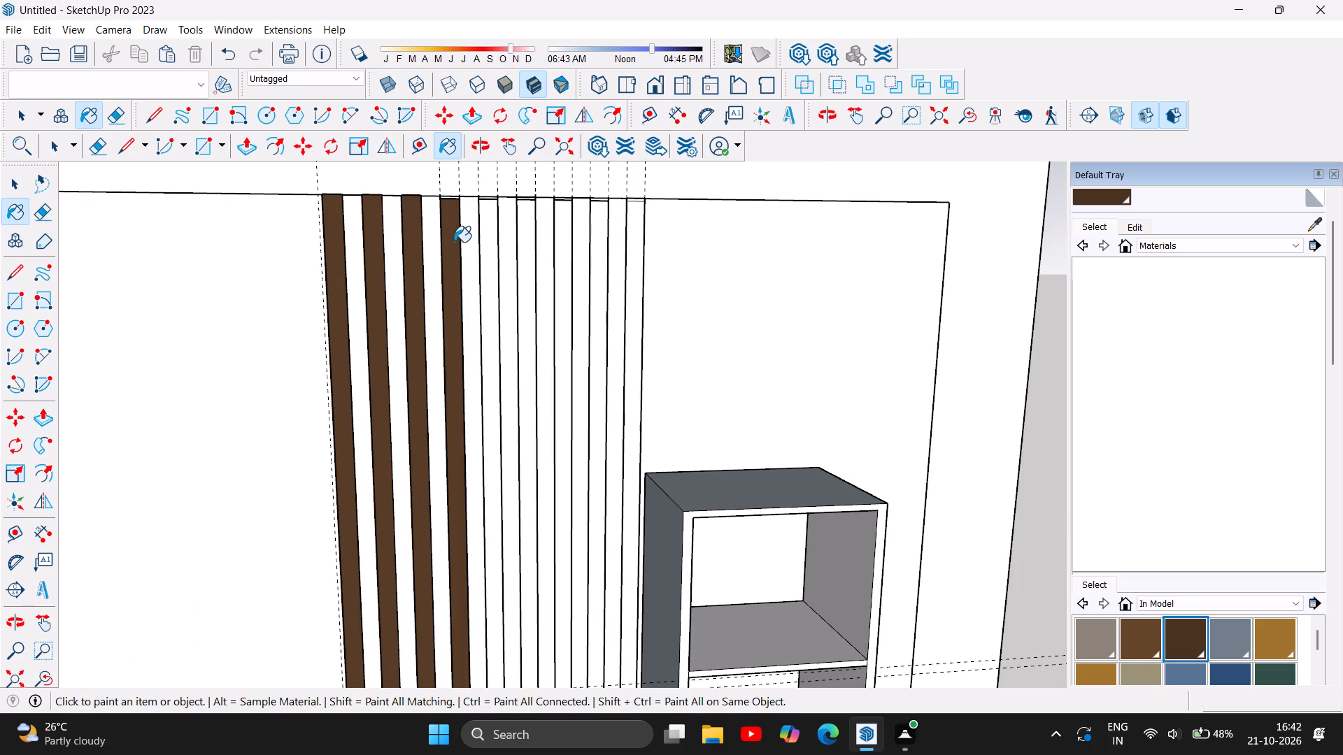
left_click(492, 242)
left_click(527, 231)
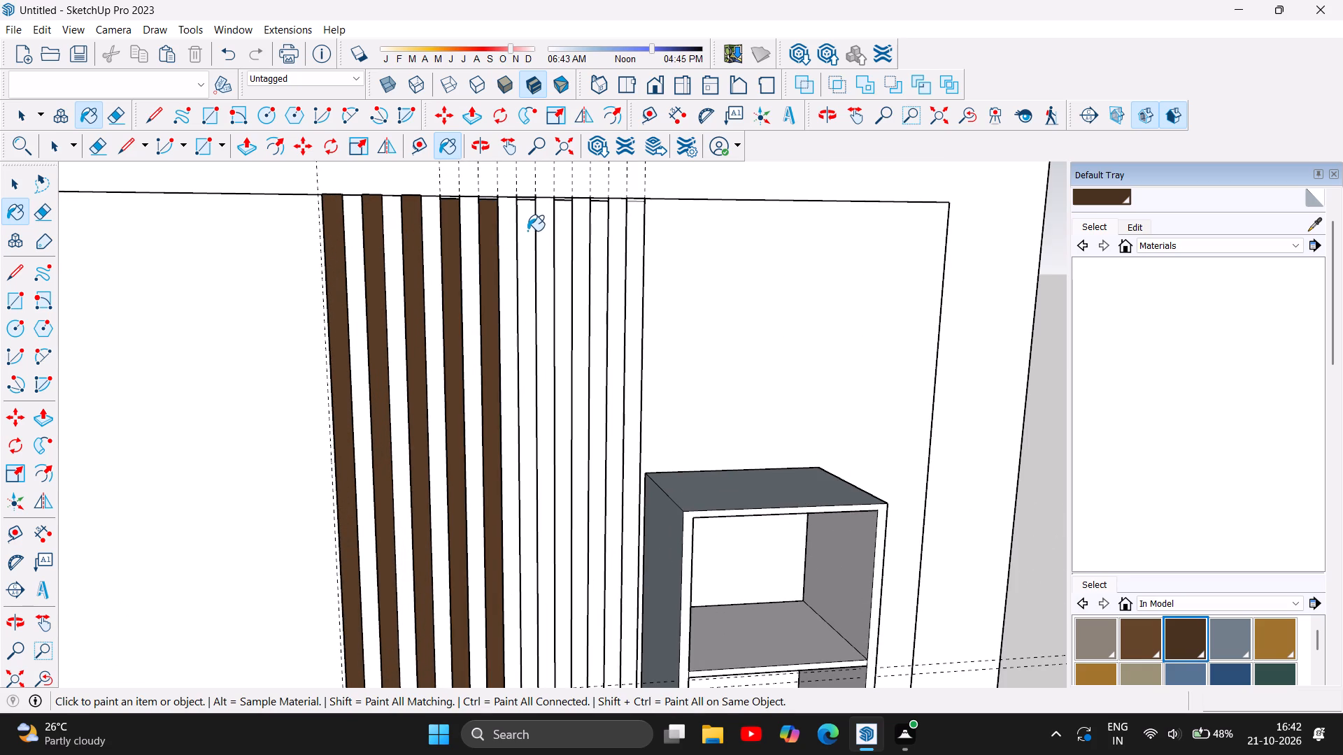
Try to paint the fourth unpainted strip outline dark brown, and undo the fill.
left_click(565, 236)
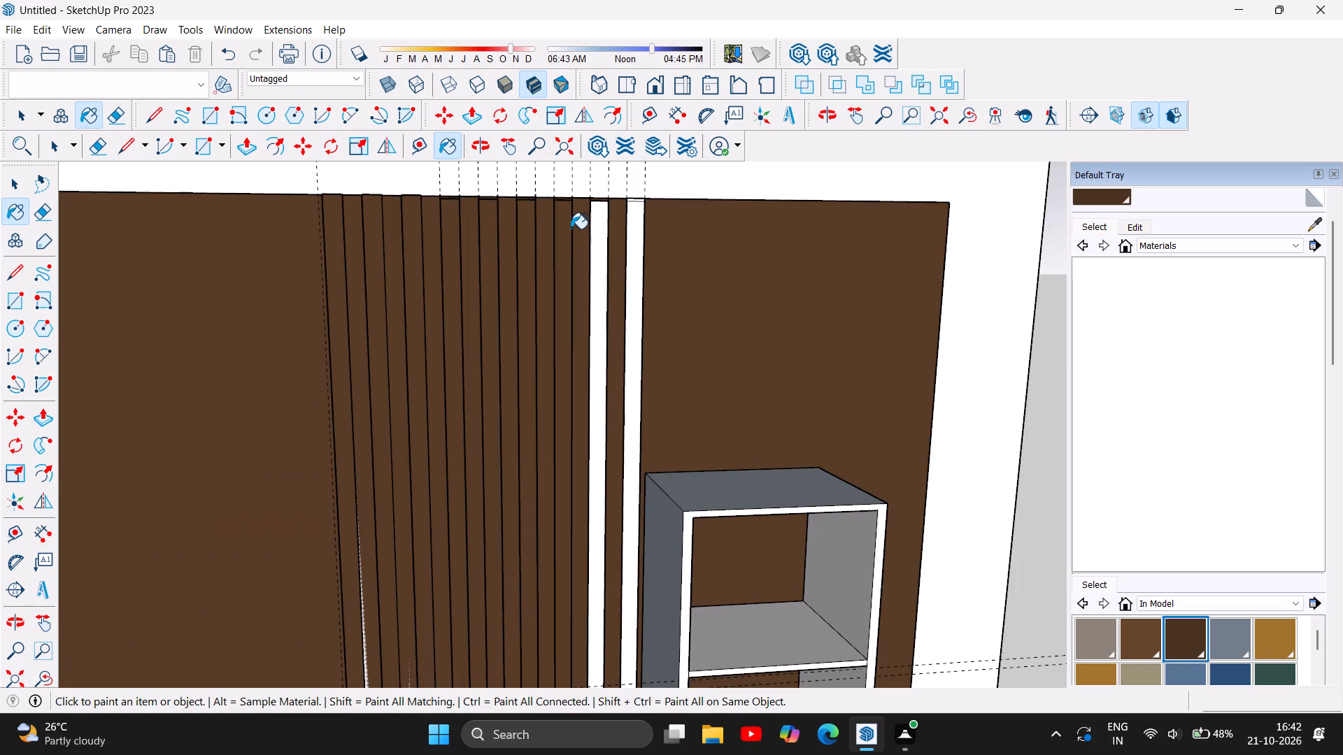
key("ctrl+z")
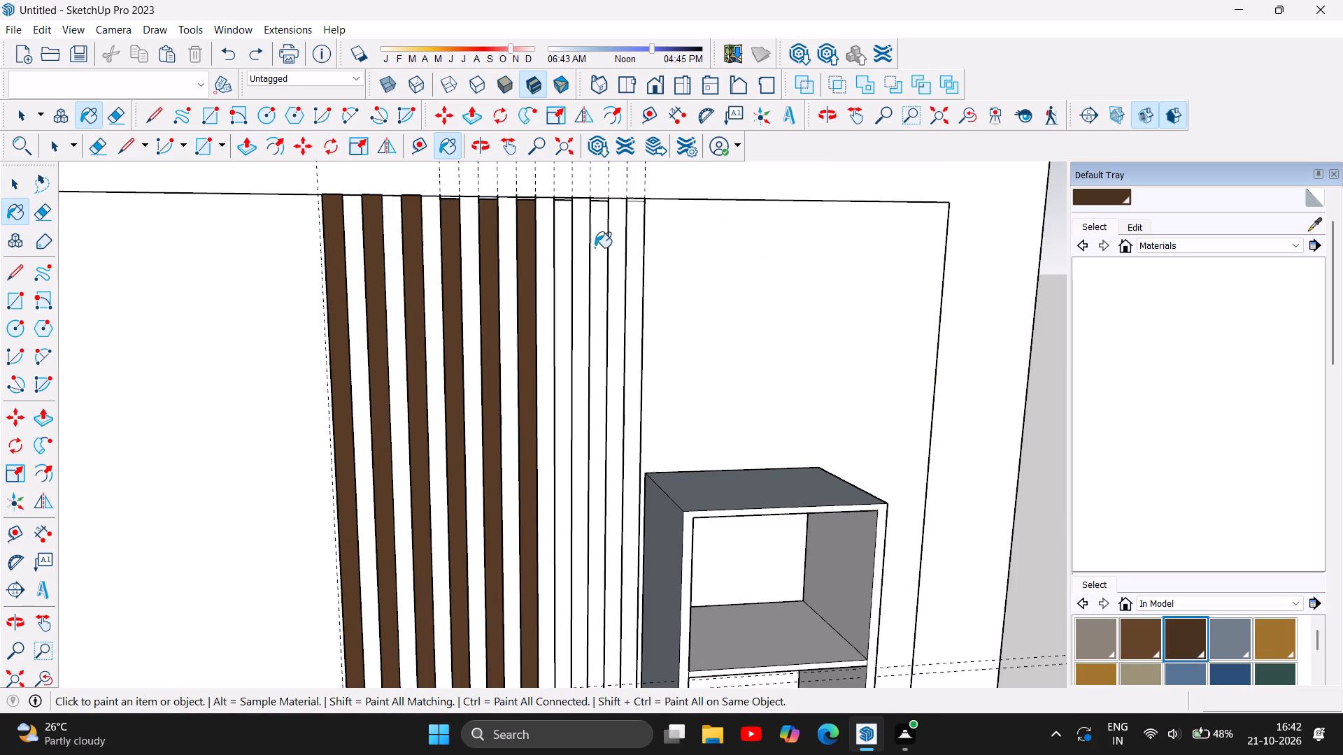
Paint the last two strip outlines nearest the shelving unit dark brown.
left_click(600, 237)
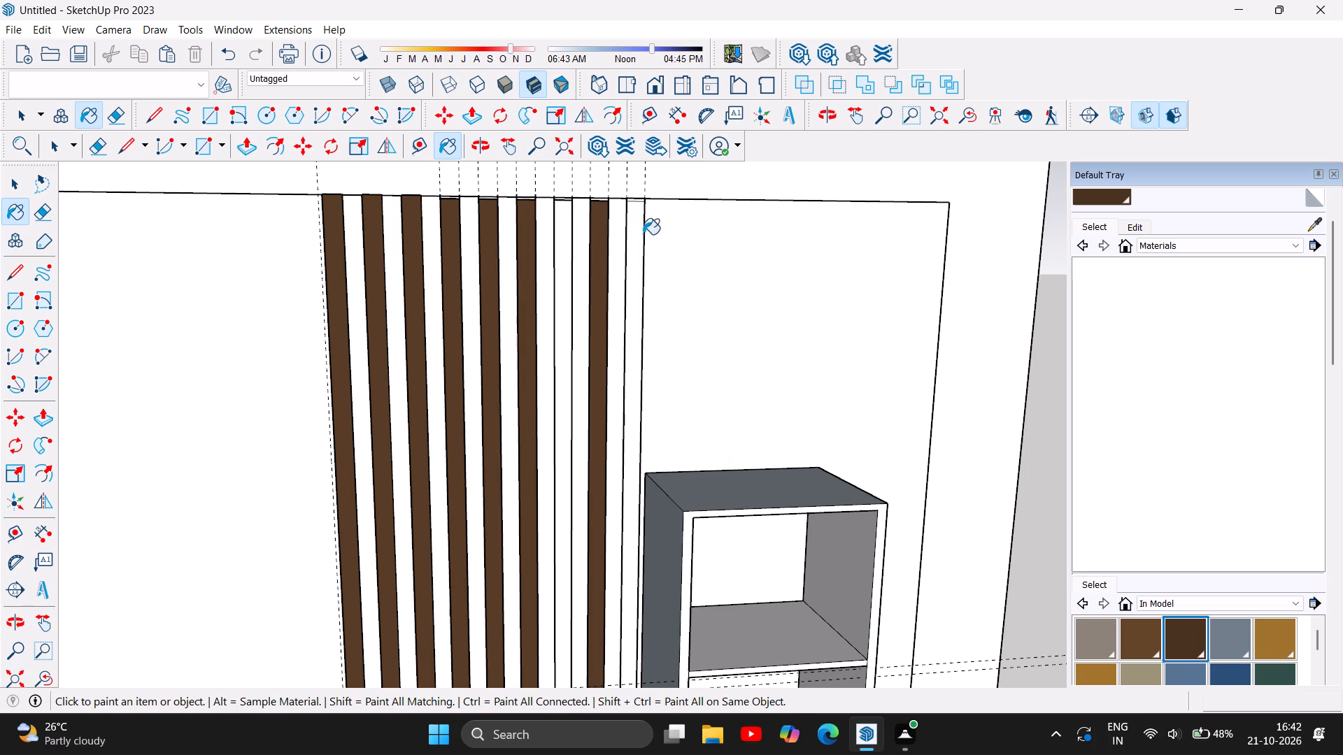
left_click(637, 241)
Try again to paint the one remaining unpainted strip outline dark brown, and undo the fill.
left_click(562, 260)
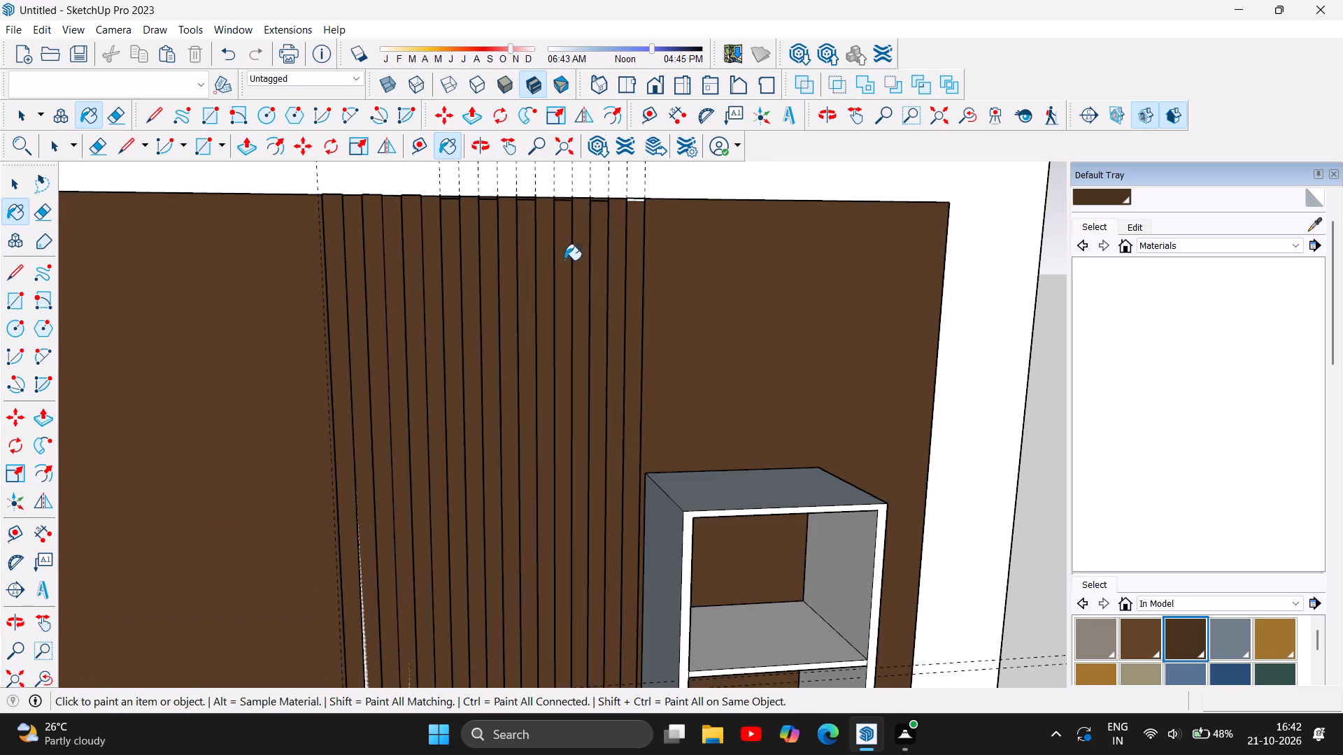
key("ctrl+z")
Examine the remaining unpainted strip outline down to its lower end above the cabinet.
scroll(581, 232, "down", 11)
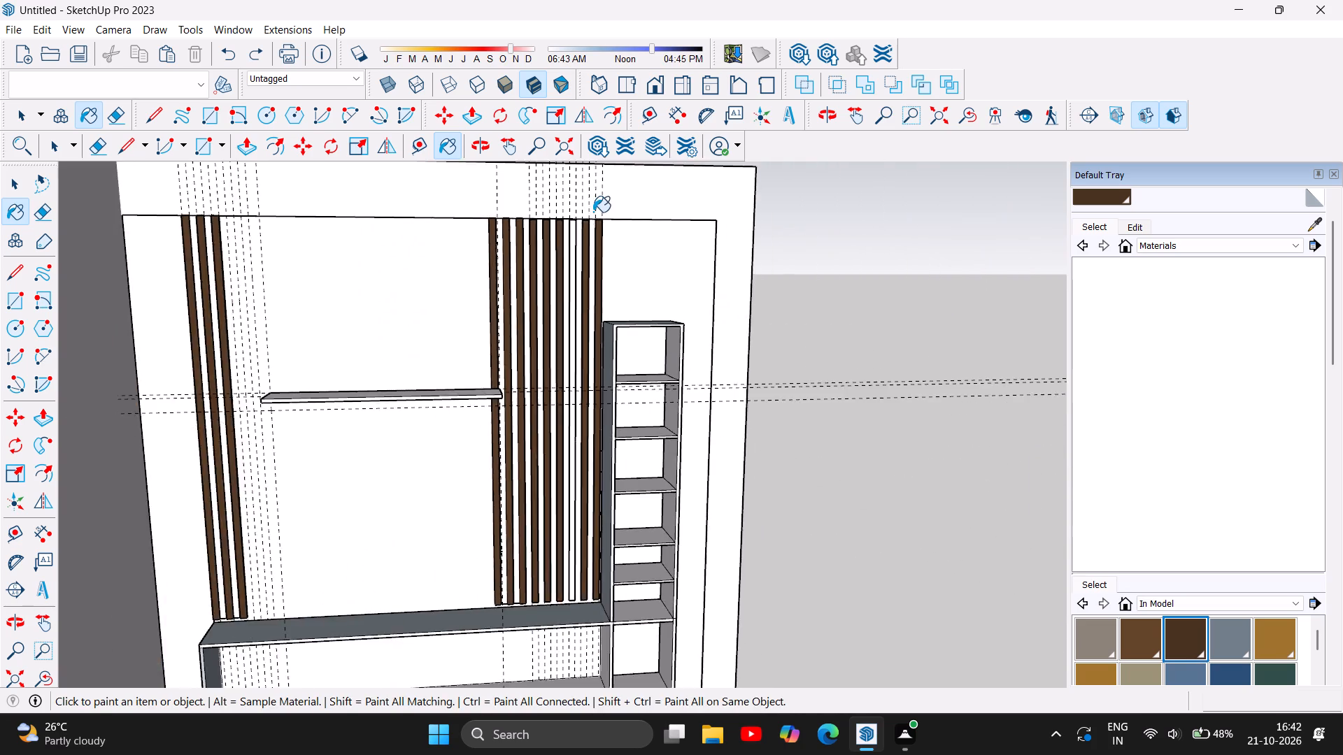
scroll(593, 212, "down", 5)
scroll(580, 441, "up", 6)
scroll(593, 440, "up", 15)
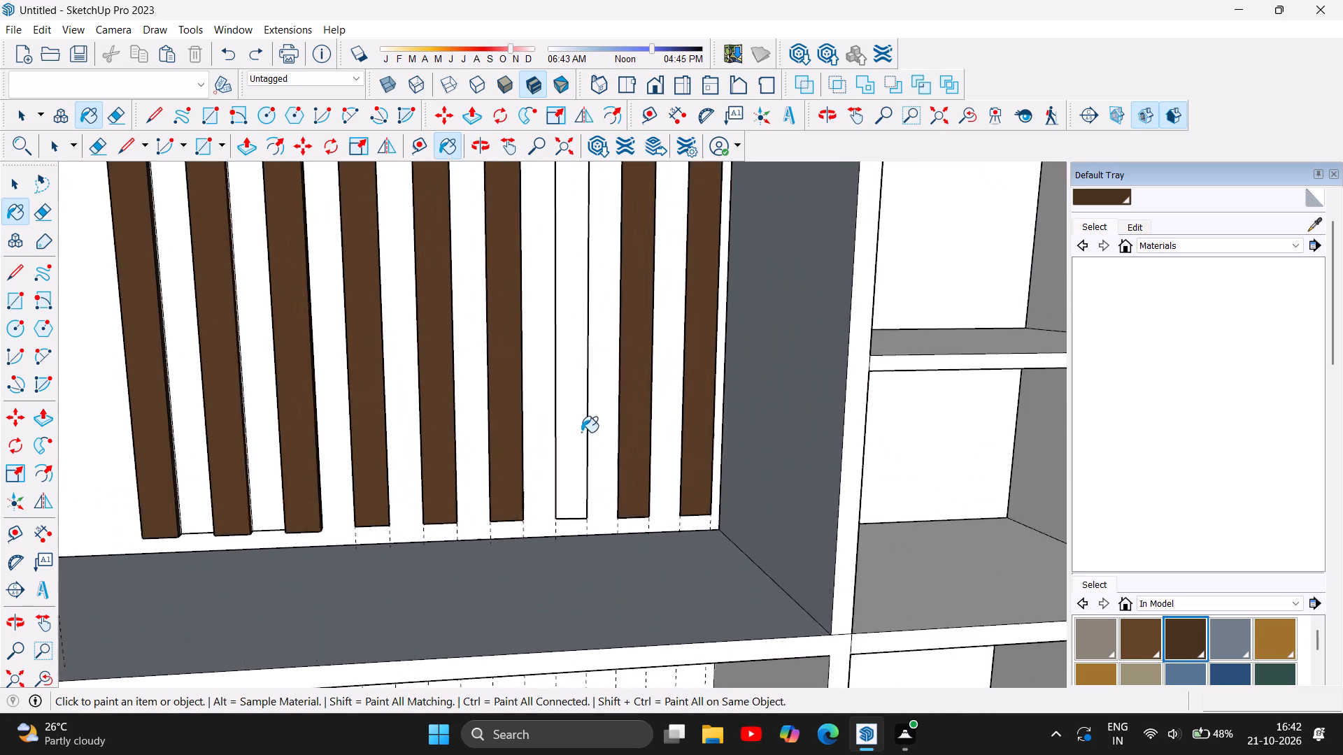
scroll(564, 465, "up", 7)
scroll(564, 469, "down", 20)
scroll(564, 469, "down", 1)
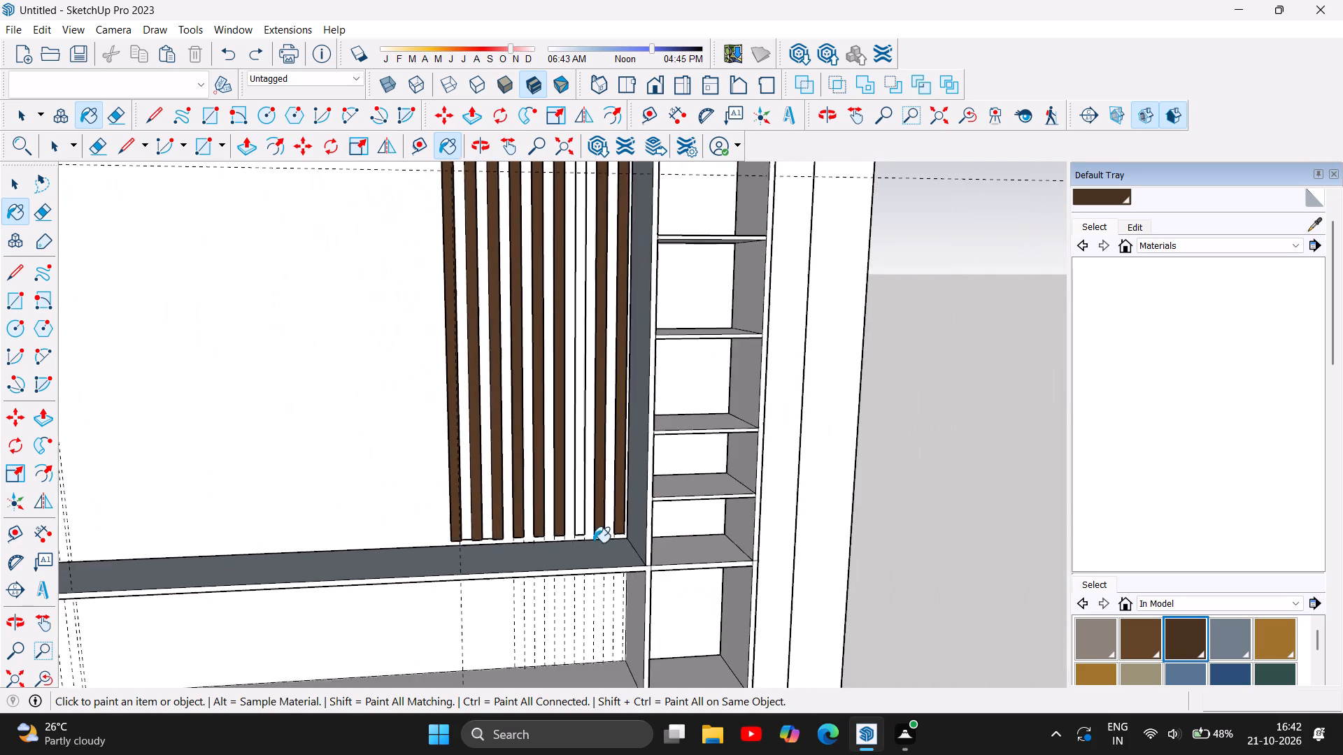
scroll(593, 542, "down", 6)
Delete the short side edges extending above the top line of the remaining unpainted strip outline.
scroll(604, 280, "up", 18)
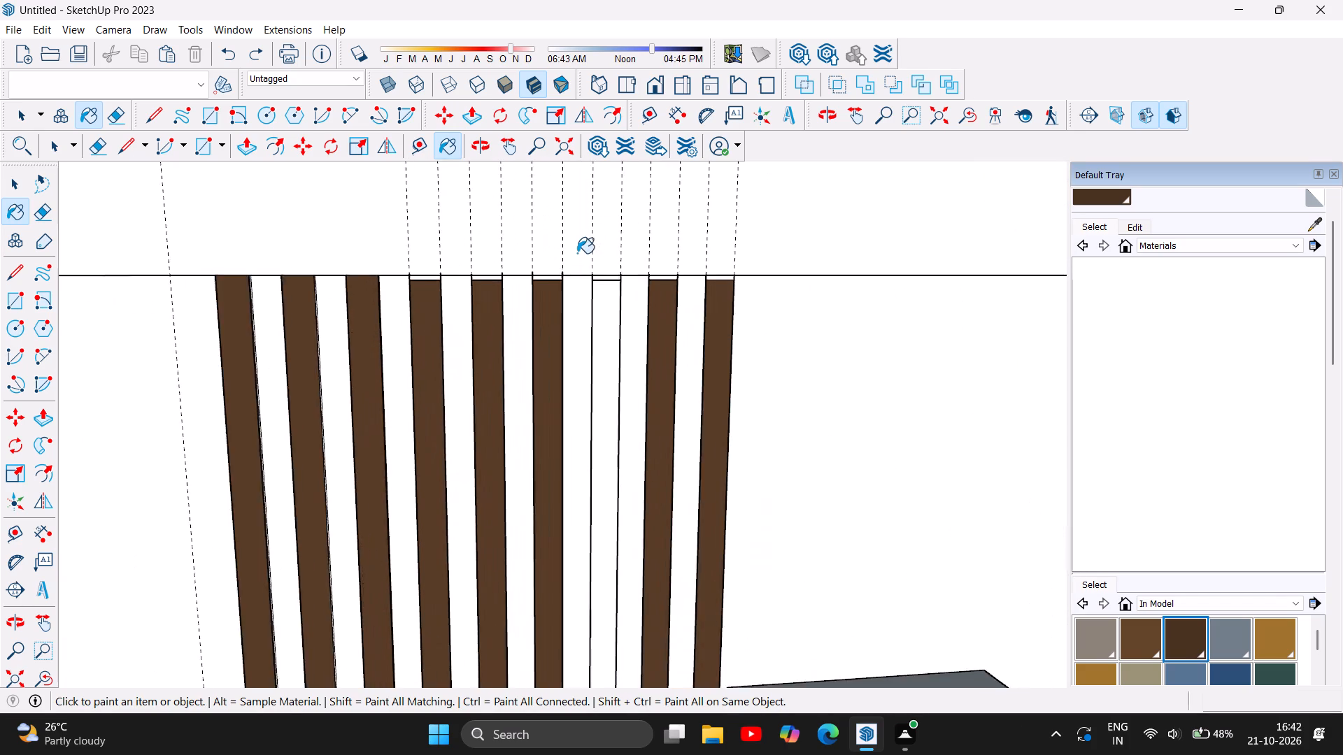
scroll(617, 283, "up", 18)
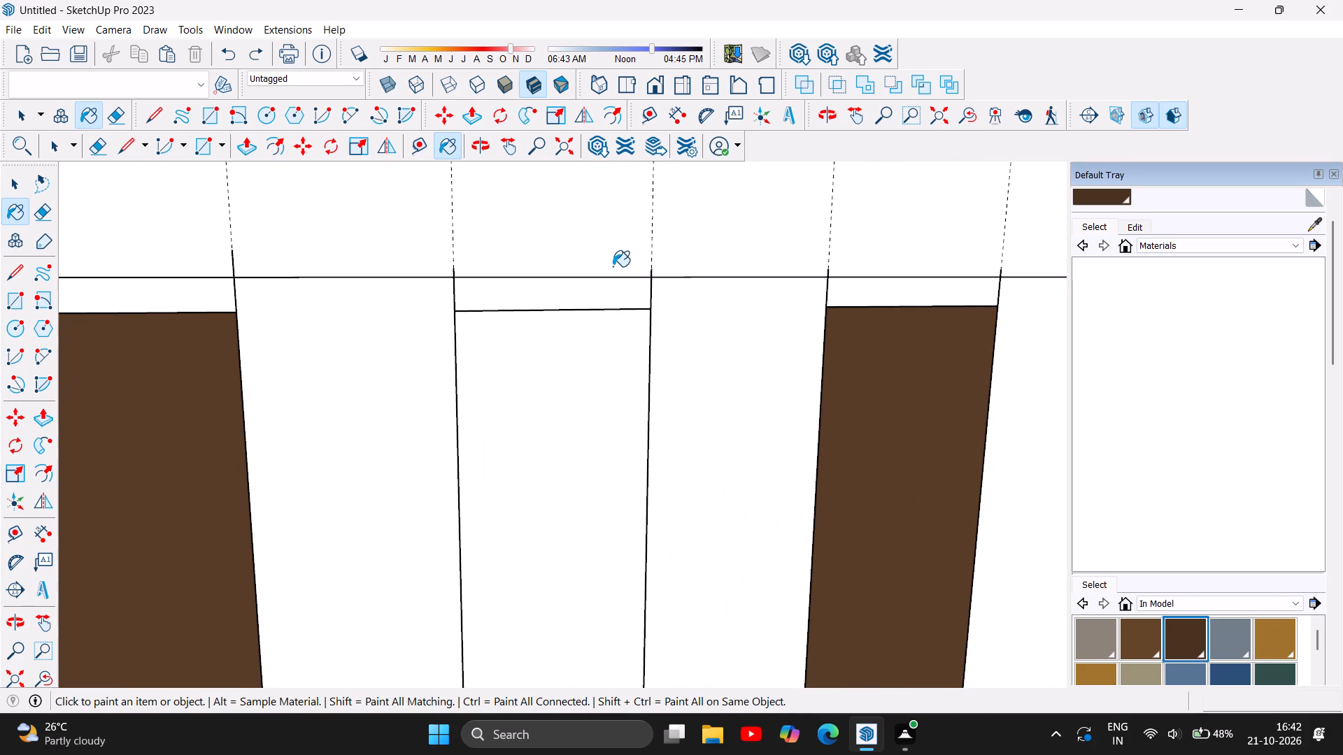
key("Escape")
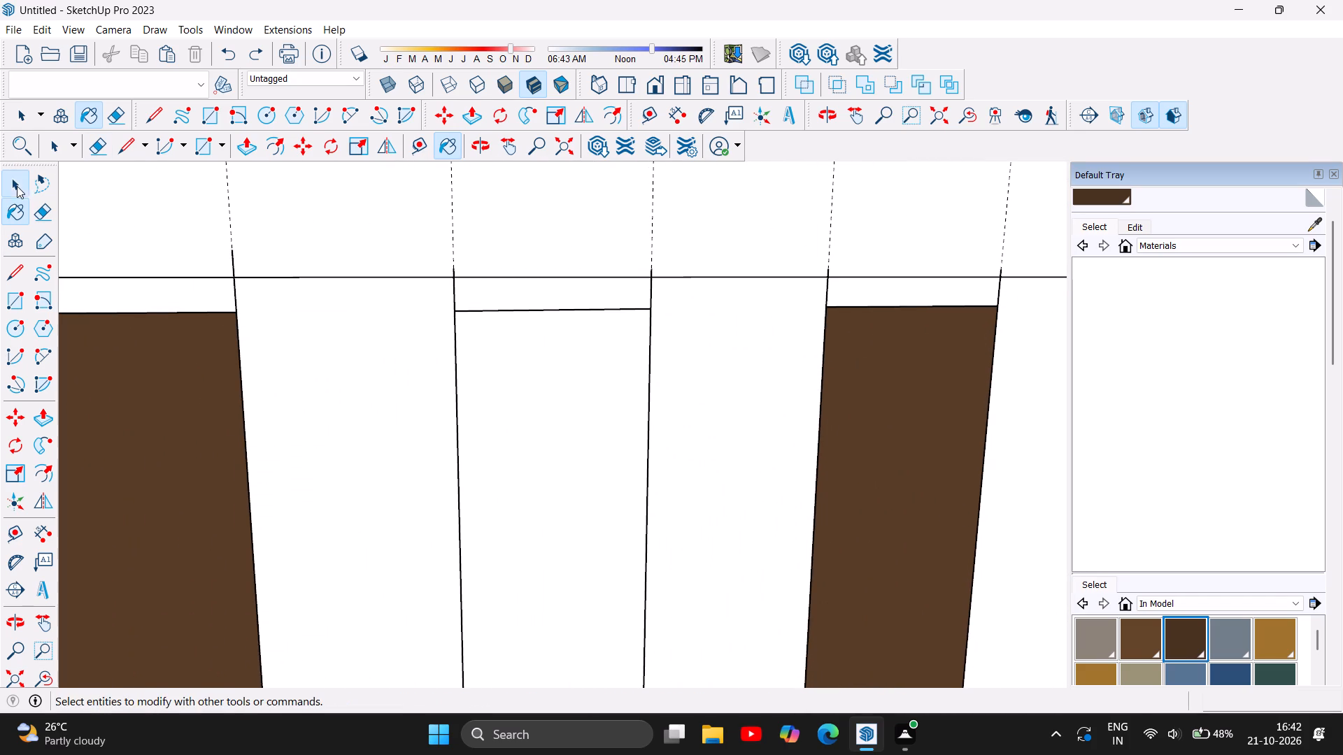
left_click(17, 186)
double_click(453, 287)
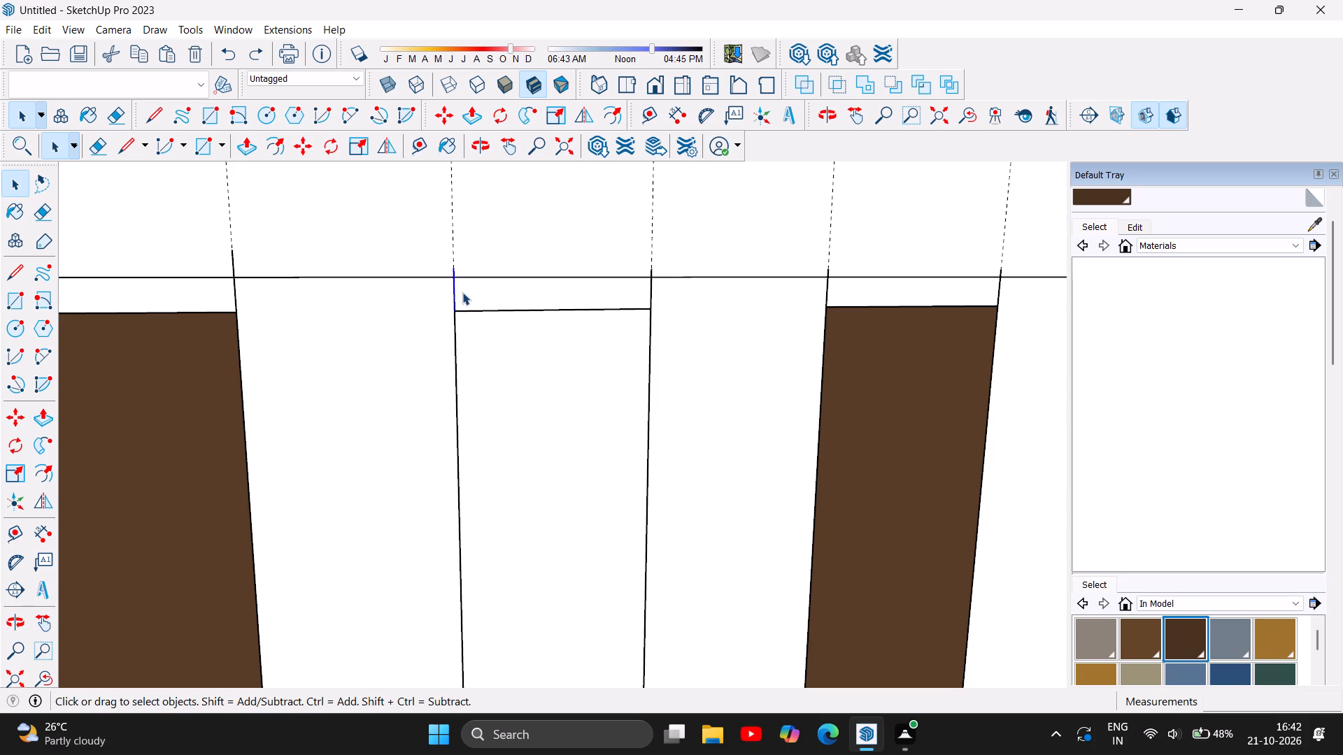
key("Delete")
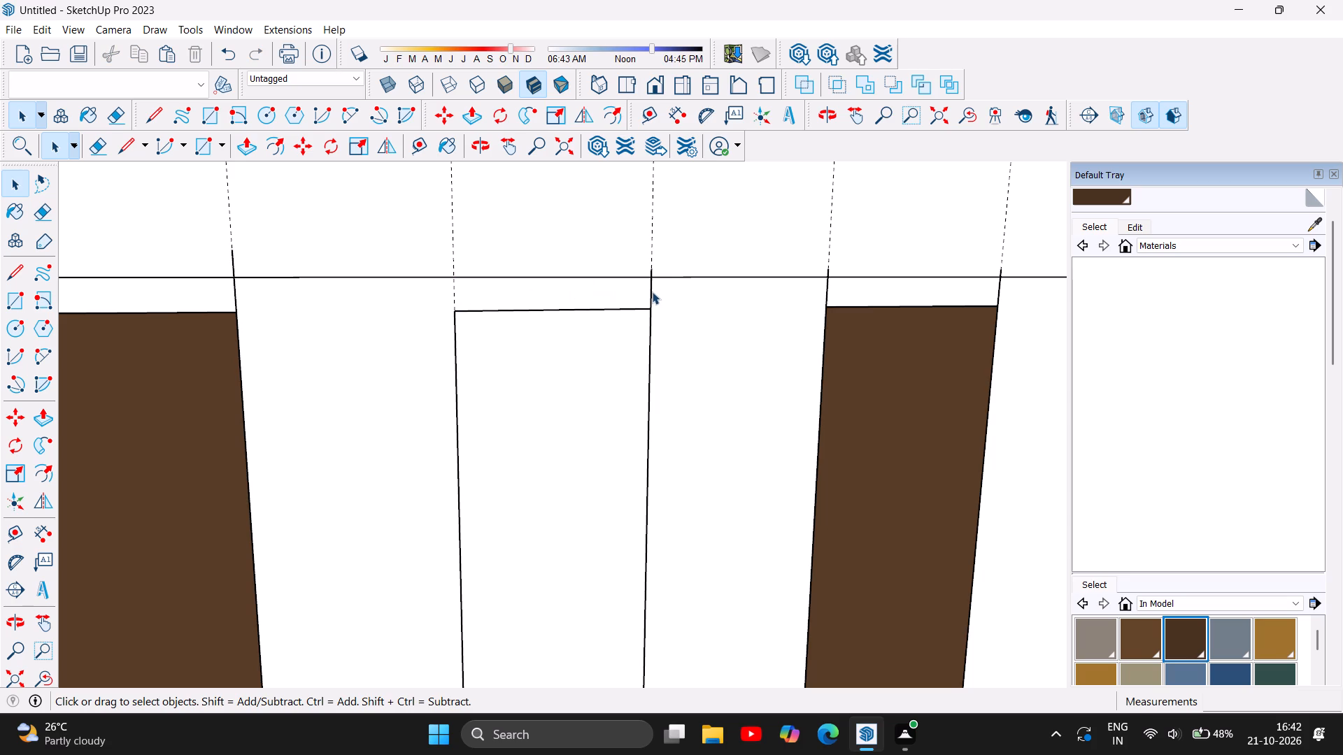
left_click(652, 292)
key("Delete")
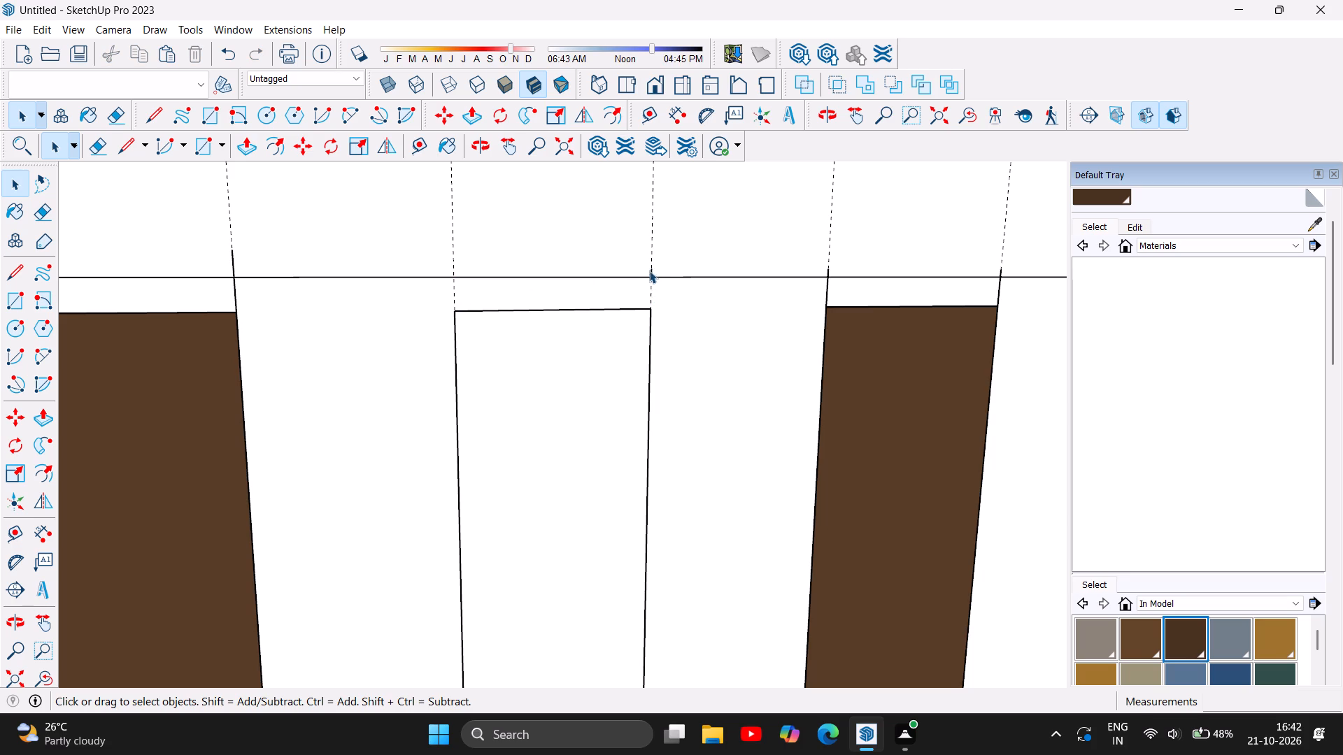
left_click(652, 270)
key("Delete")
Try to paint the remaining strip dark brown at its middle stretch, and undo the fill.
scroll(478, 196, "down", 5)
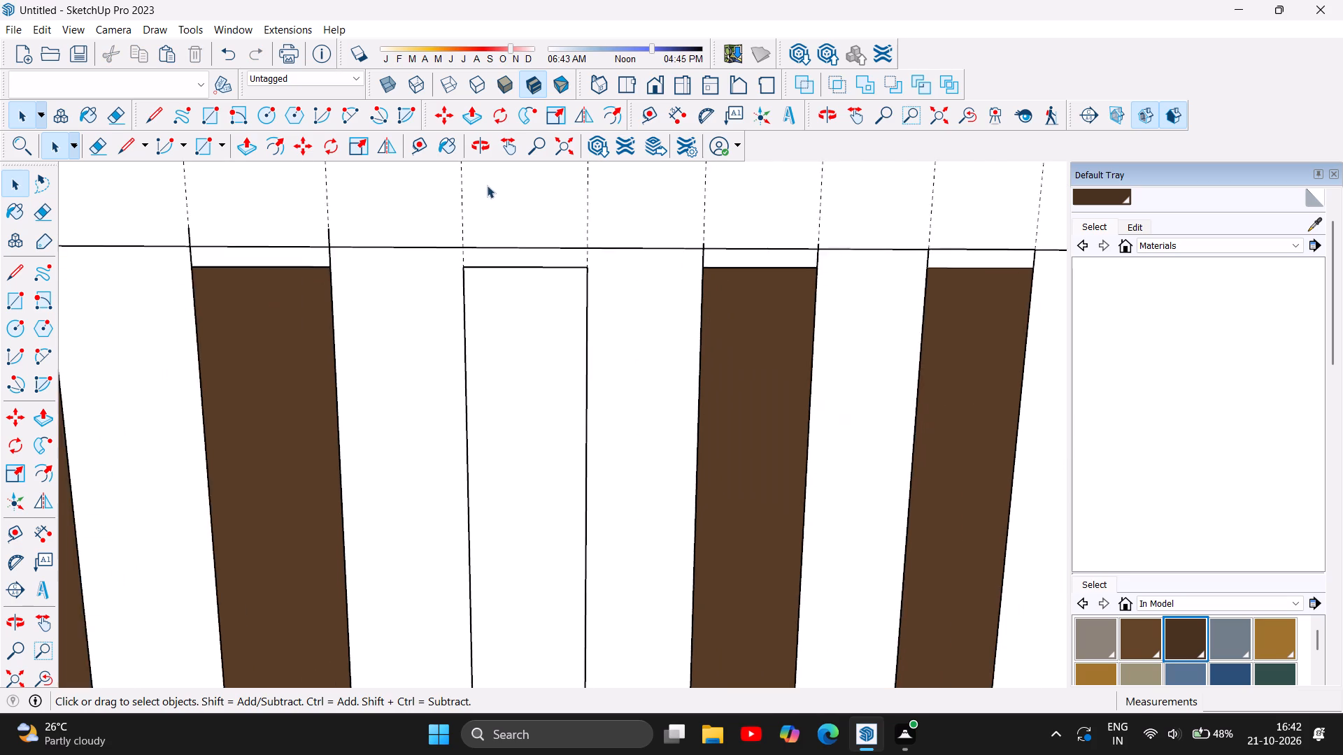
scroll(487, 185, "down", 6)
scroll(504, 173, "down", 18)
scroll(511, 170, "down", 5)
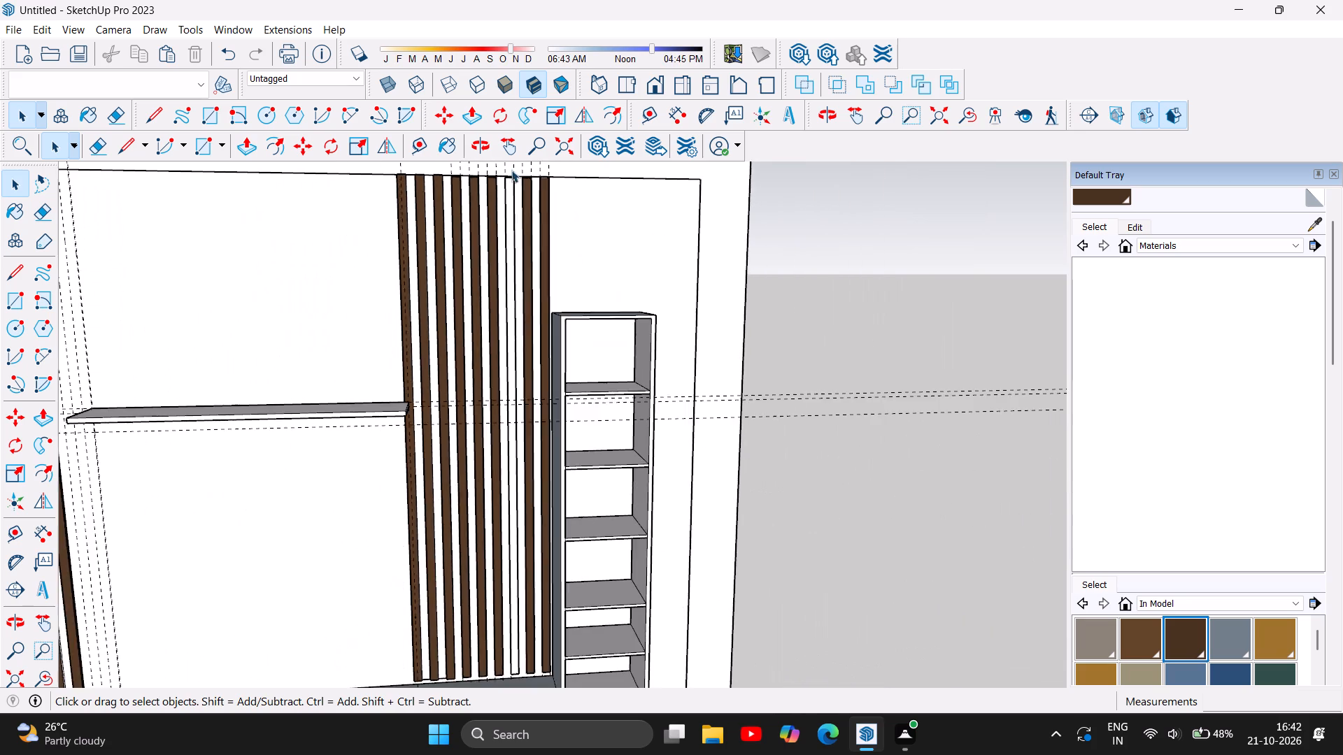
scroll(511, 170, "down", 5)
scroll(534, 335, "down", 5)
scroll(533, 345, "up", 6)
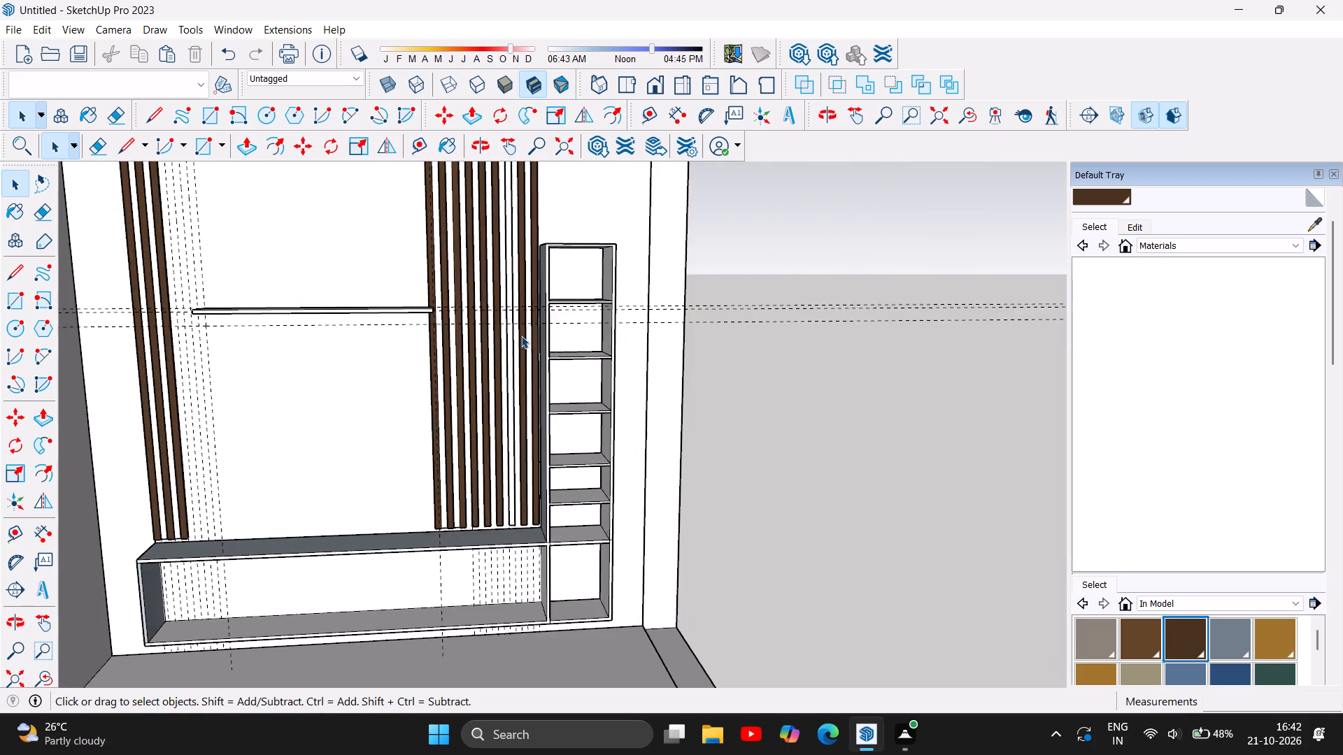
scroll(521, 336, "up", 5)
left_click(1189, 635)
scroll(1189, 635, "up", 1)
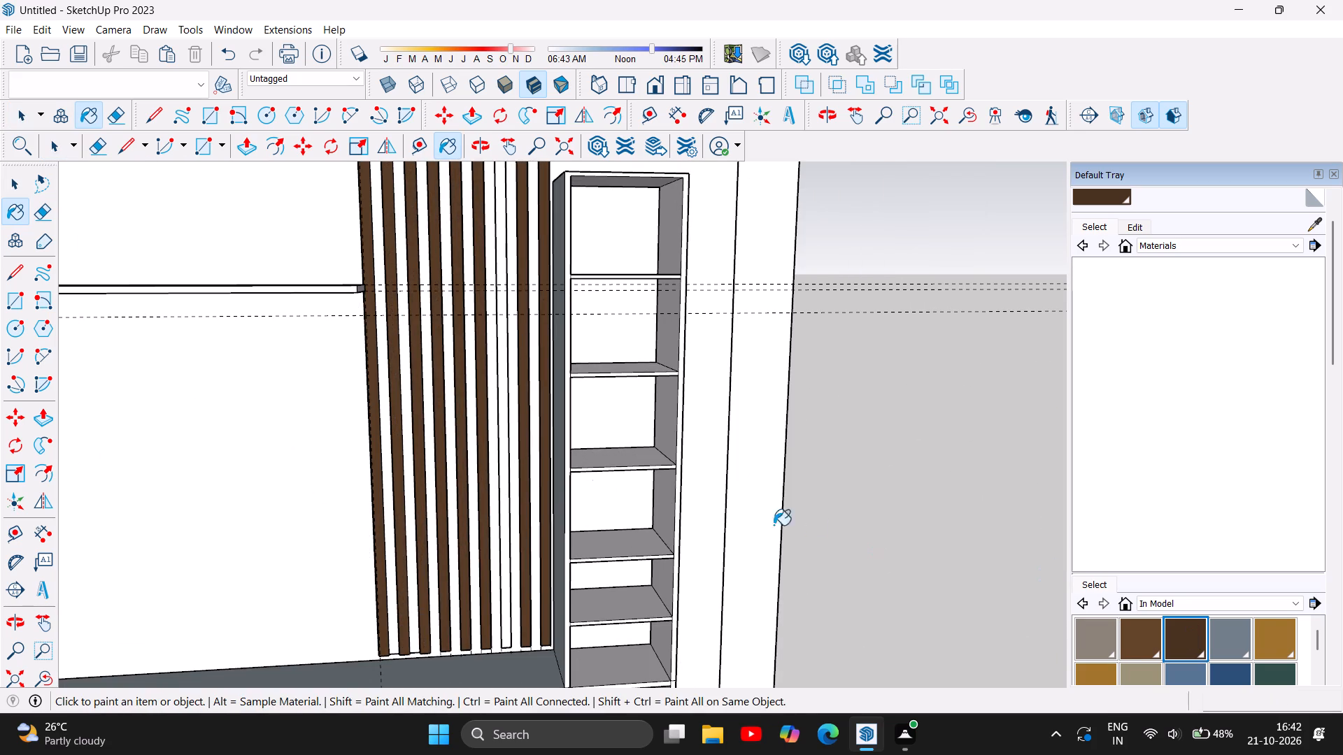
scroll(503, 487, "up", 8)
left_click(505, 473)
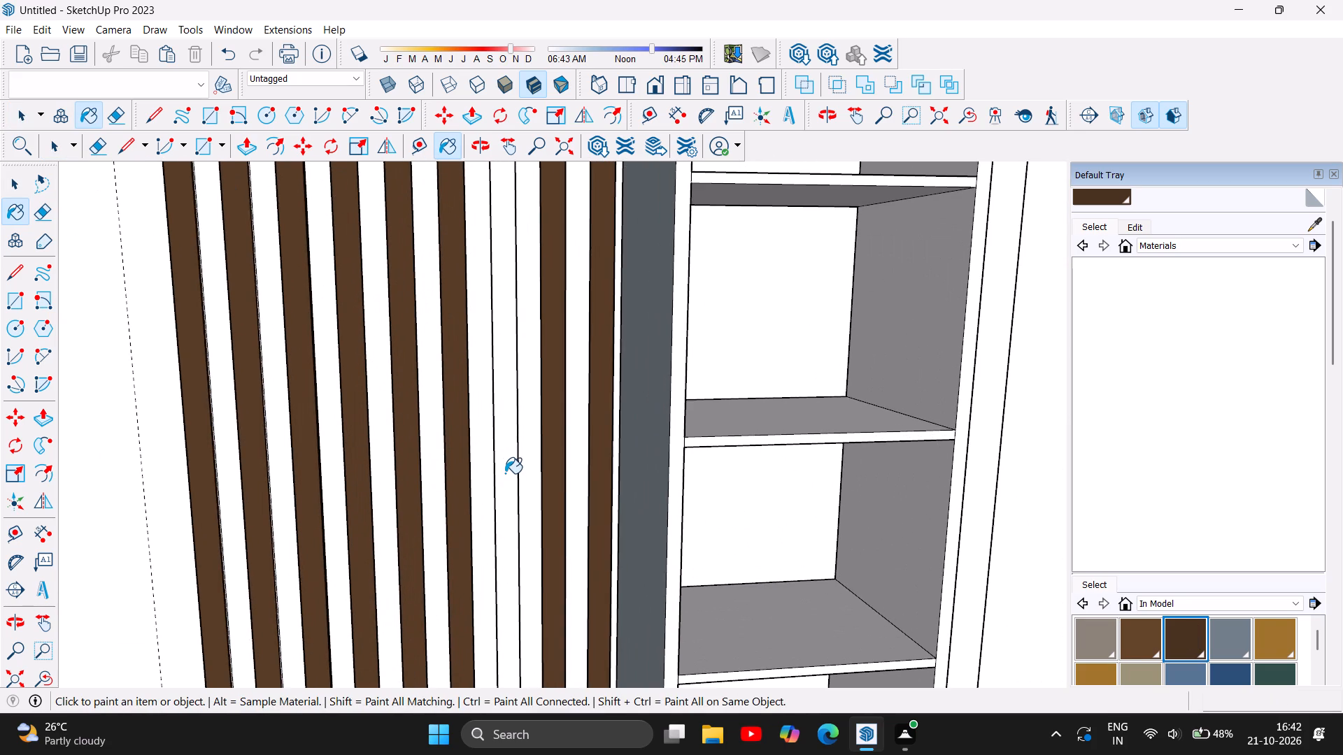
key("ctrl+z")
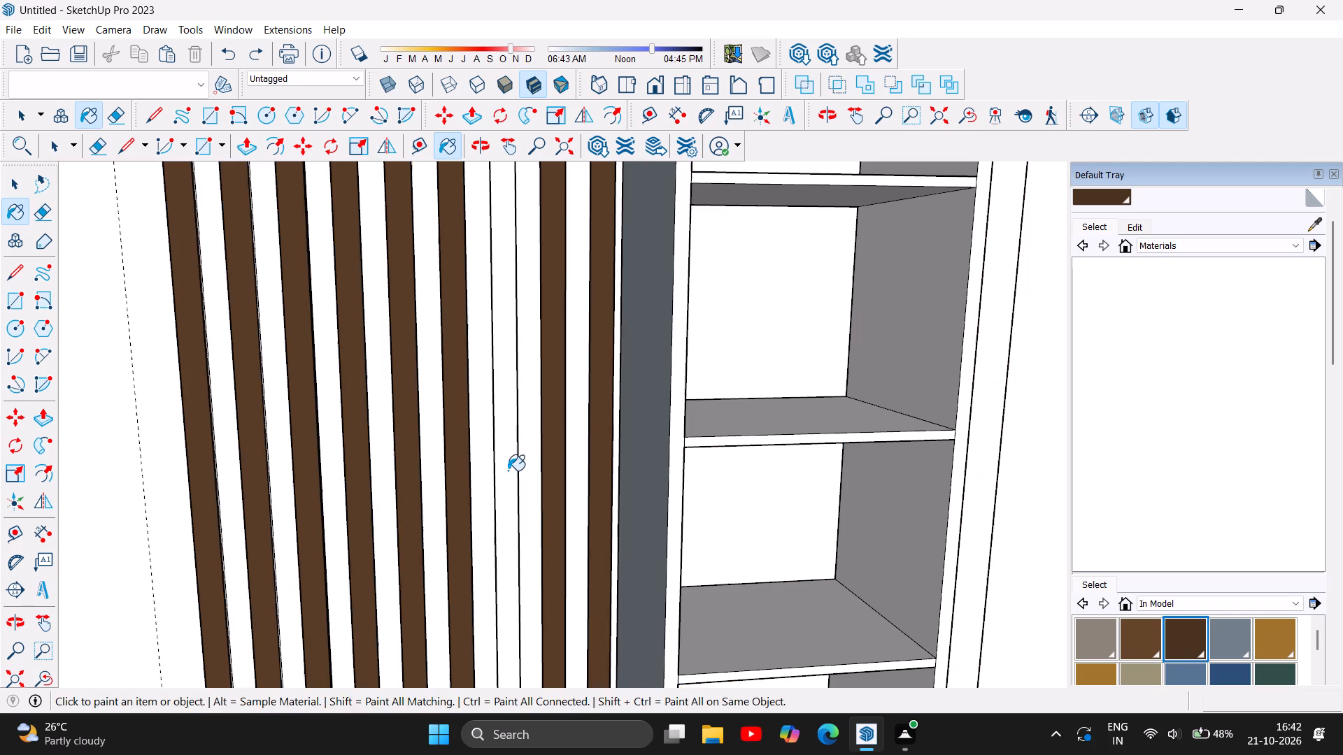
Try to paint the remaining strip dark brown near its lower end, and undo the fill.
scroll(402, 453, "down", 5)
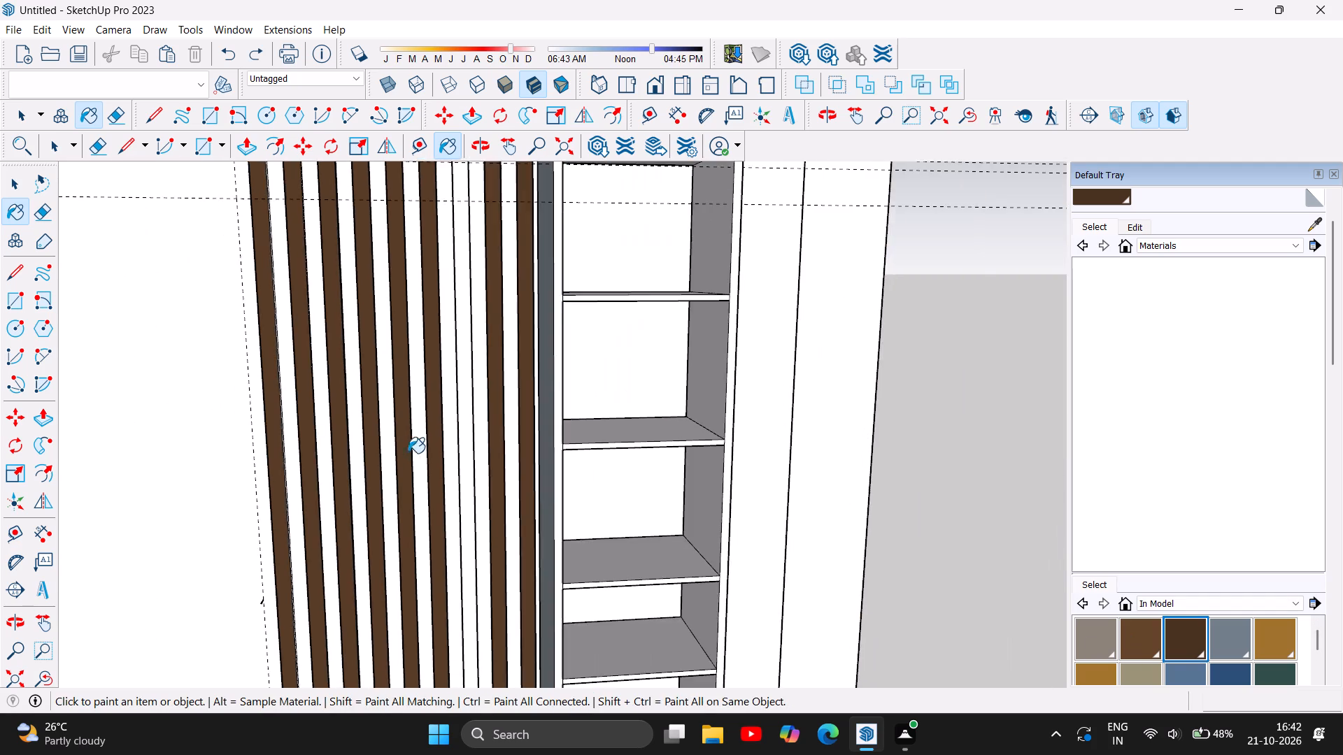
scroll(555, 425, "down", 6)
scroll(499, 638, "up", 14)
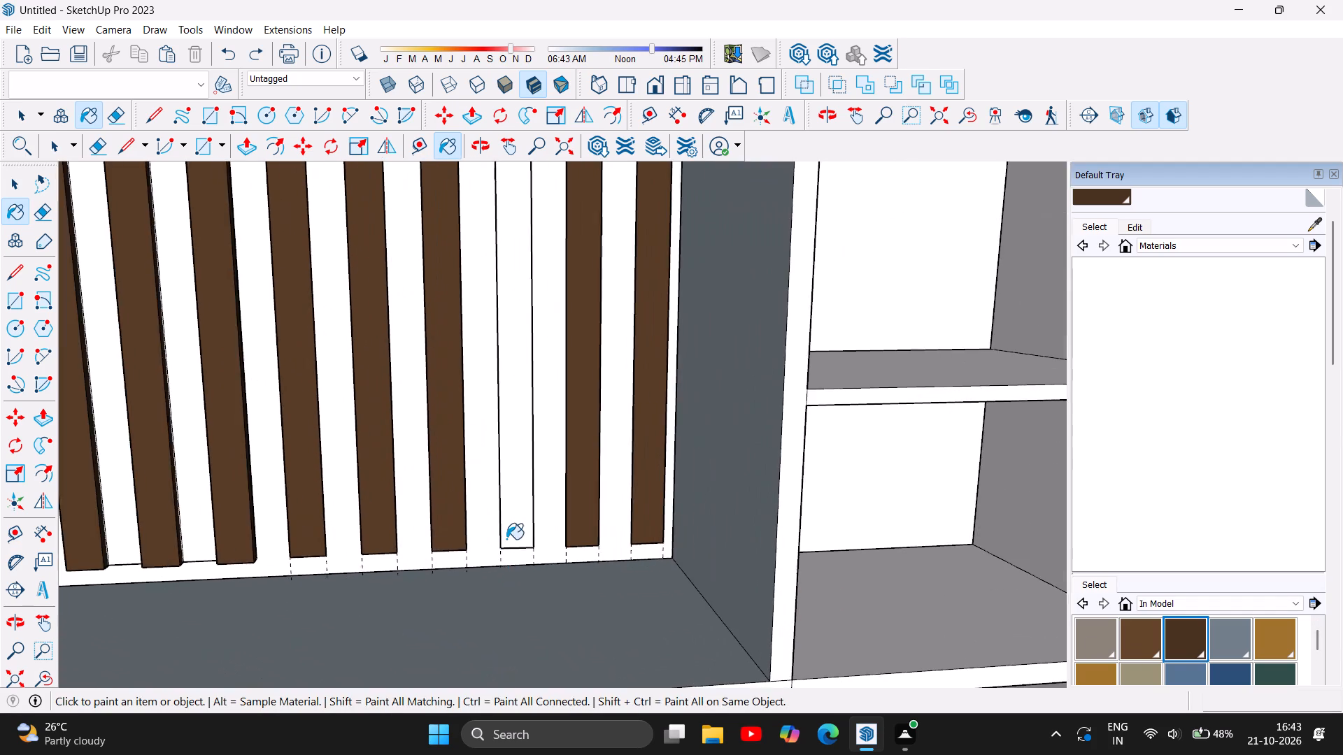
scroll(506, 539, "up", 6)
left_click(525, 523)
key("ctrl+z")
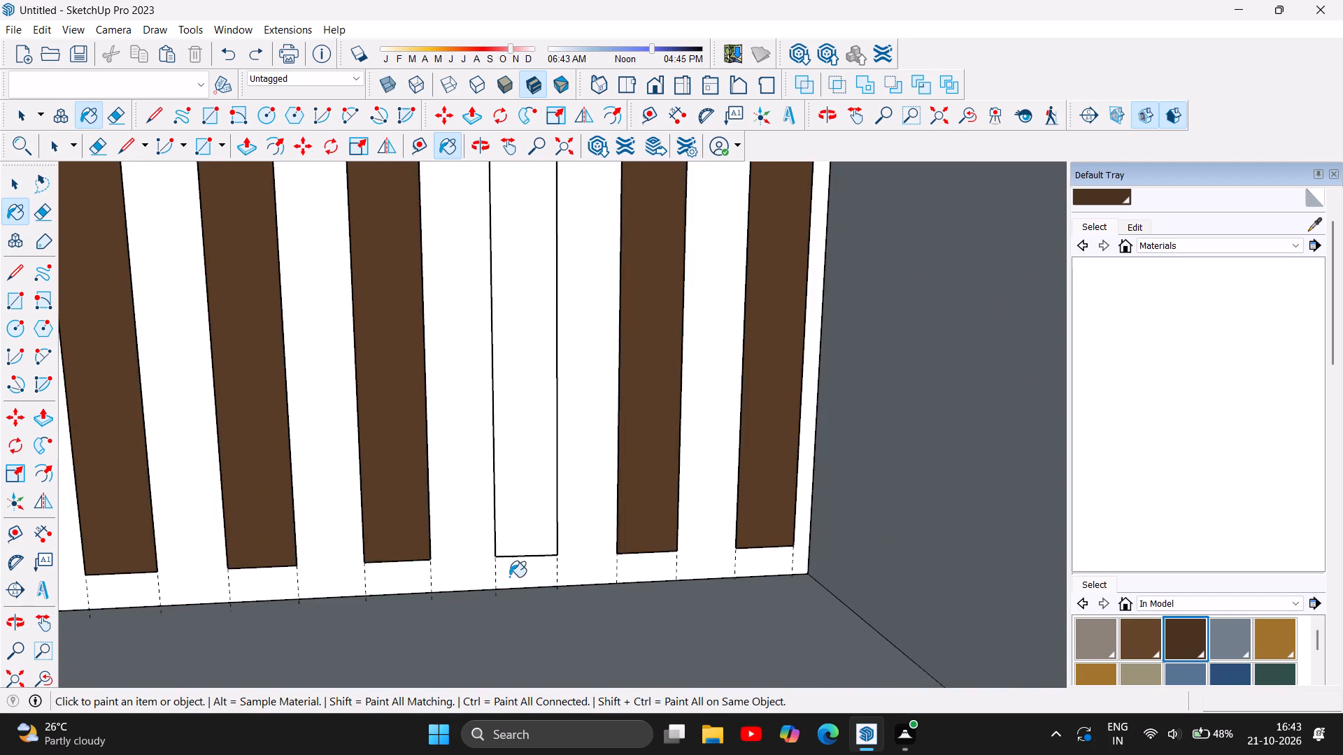
Draw a line about 1/16" long extending the unpainted strip's left edge up to the level of its top line.
scroll(502, 587, "down", 20)
scroll(502, 587, "down", 8)
scroll(538, 289, "up", 6)
scroll(448, 408, "up", 6)
scroll(532, 264, "up", 20)
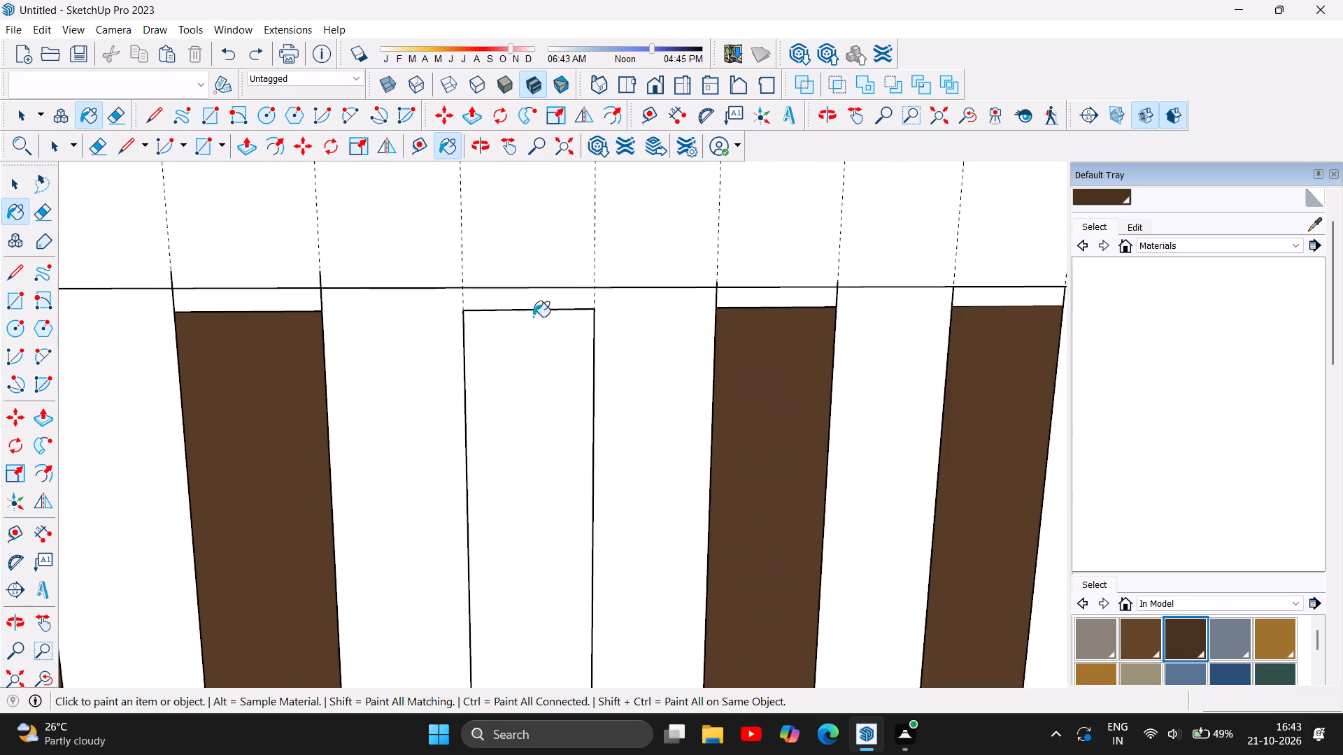
scroll(563, 305, "up", 8)
scroll(638, 297, "up", 20)
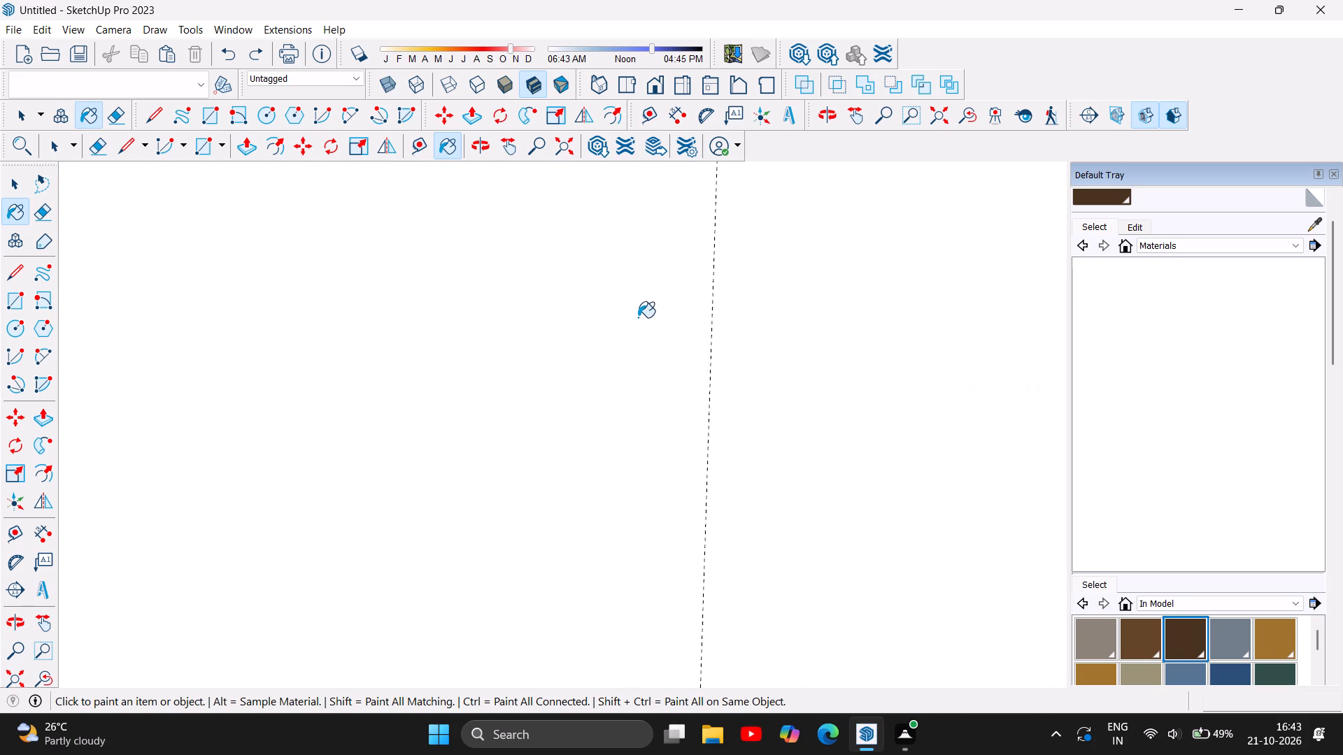
scroll(695, 357, "up", 1)
scroll(696, 372, "down", 12)
scroll(682, 384, "down", 12)
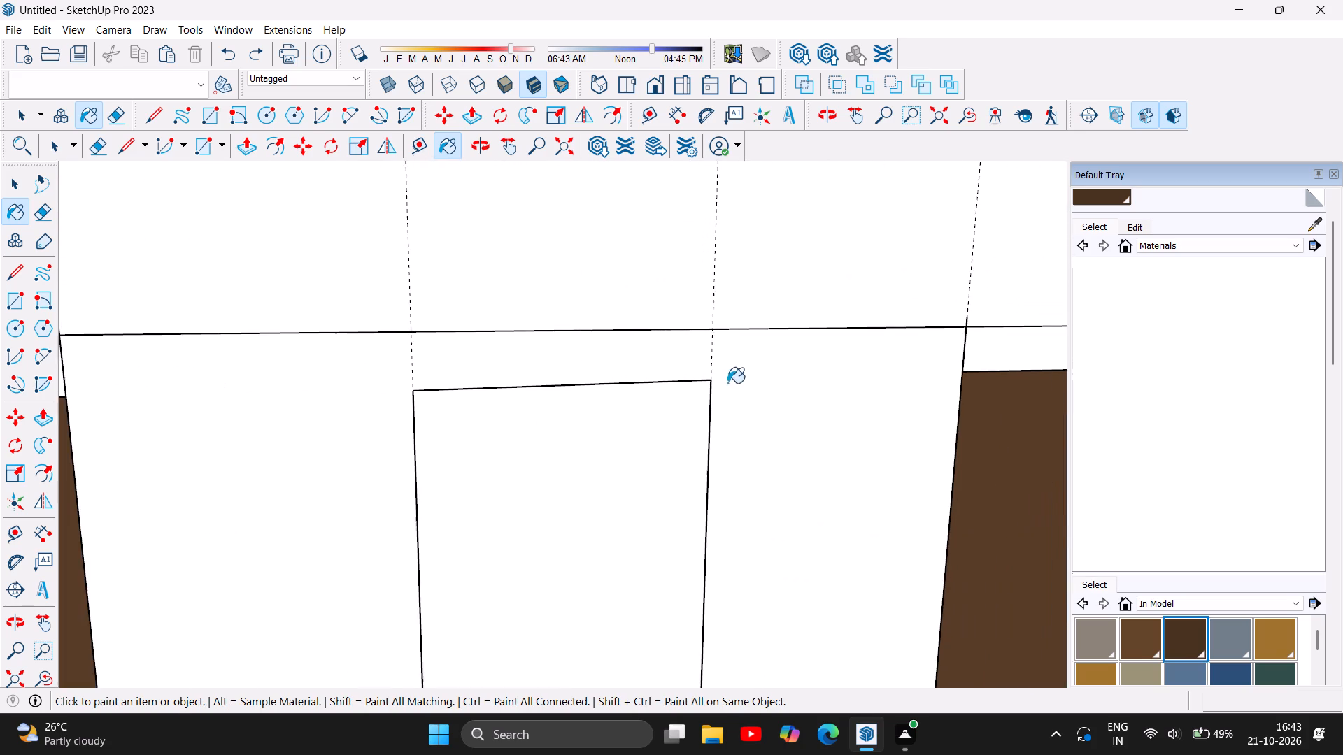
scroll(400, 388, "up", 12)
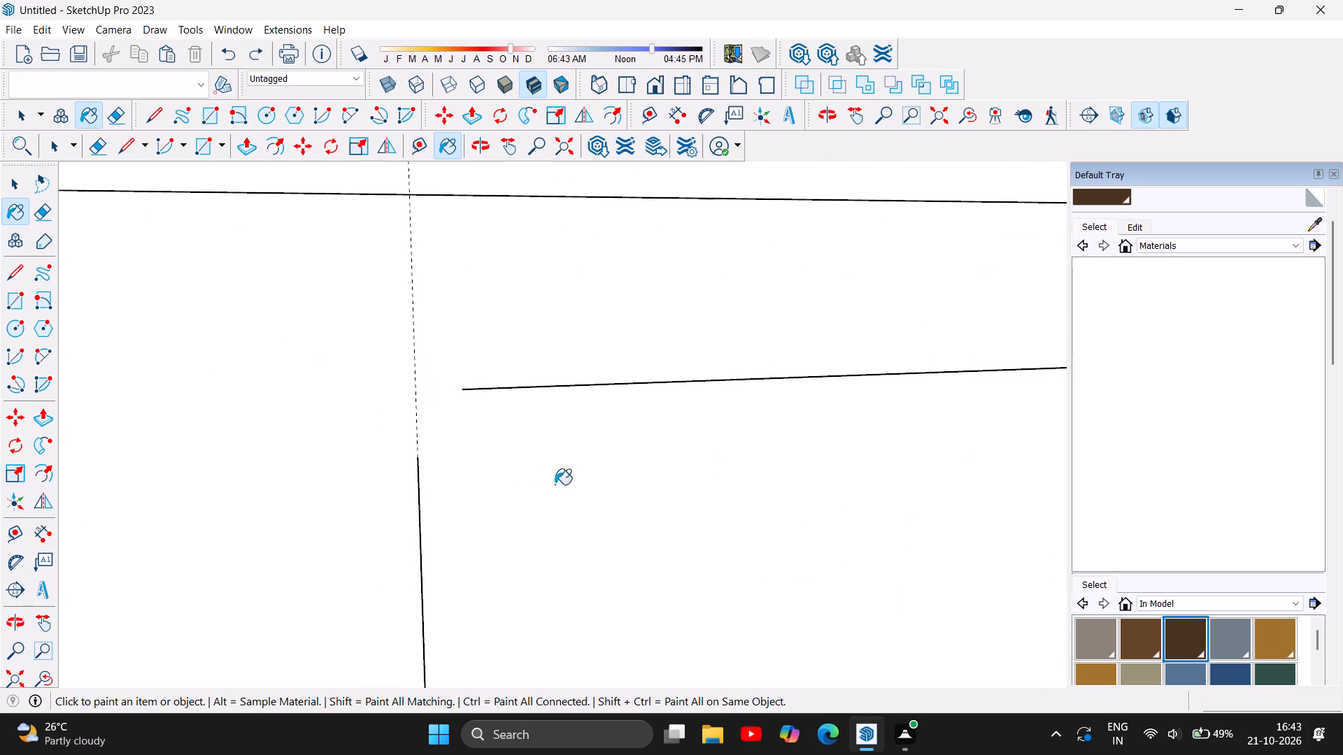
key("Escape")
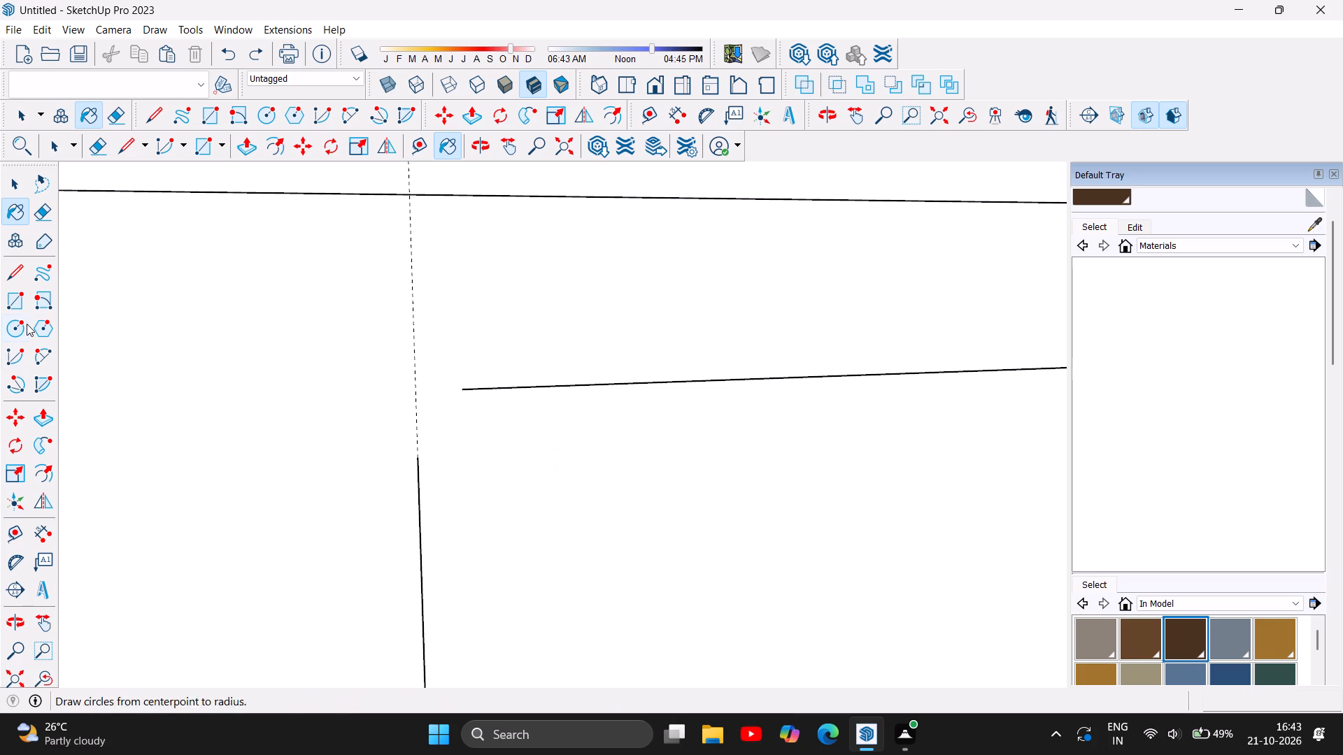
left_click(27, 274)
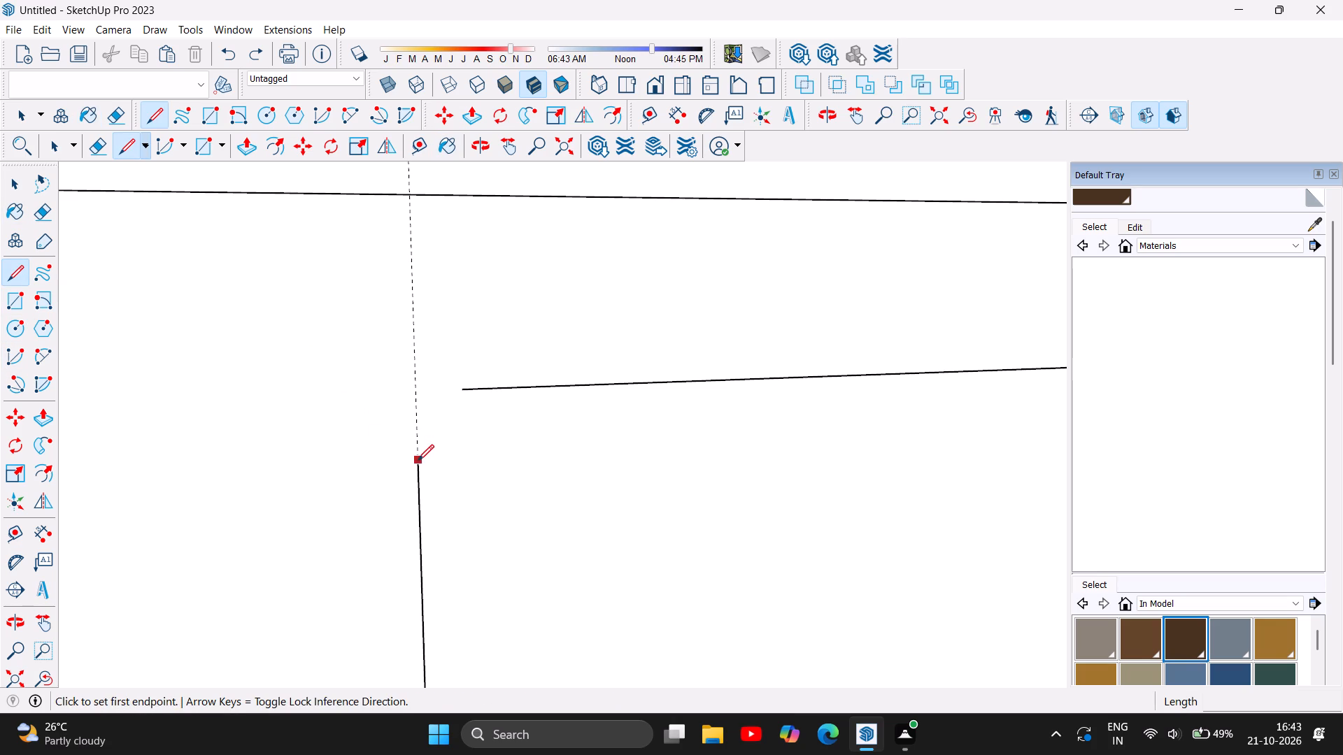
left_click(415, 461)
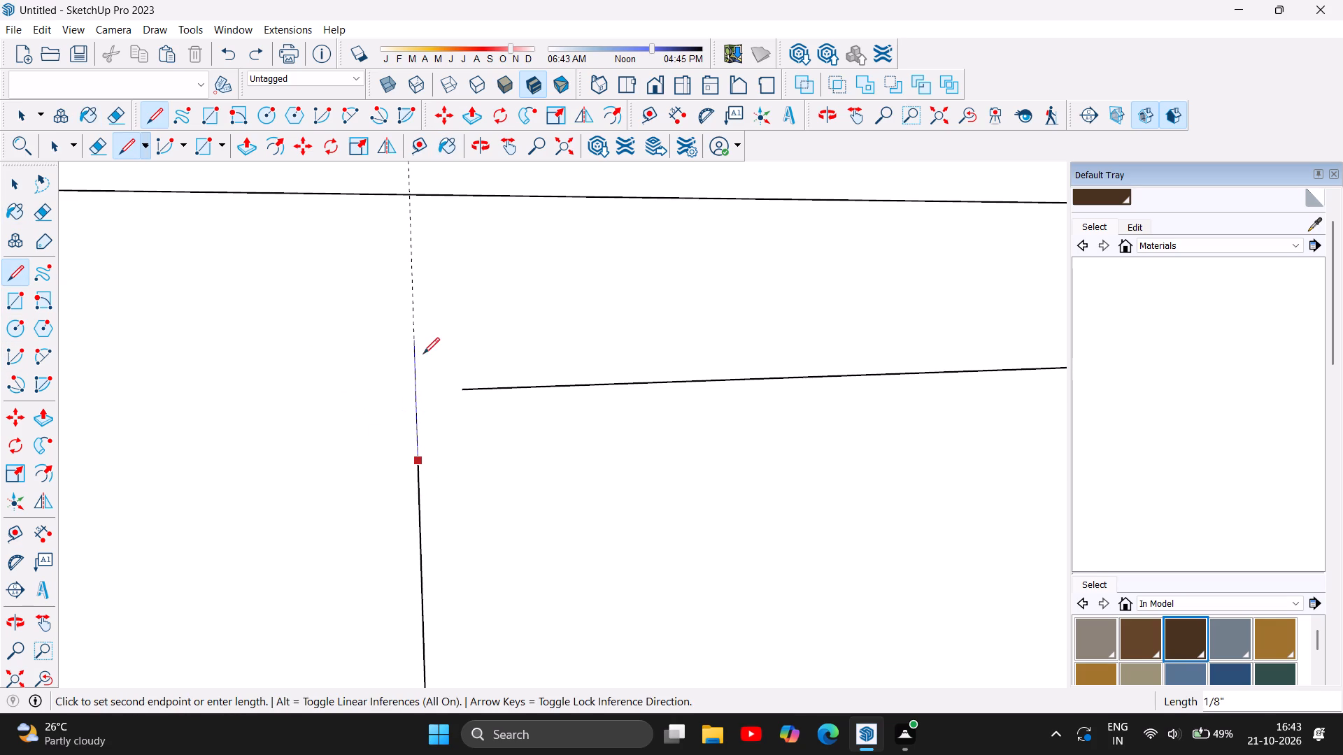
left_click(415, 389)
key("Escape")
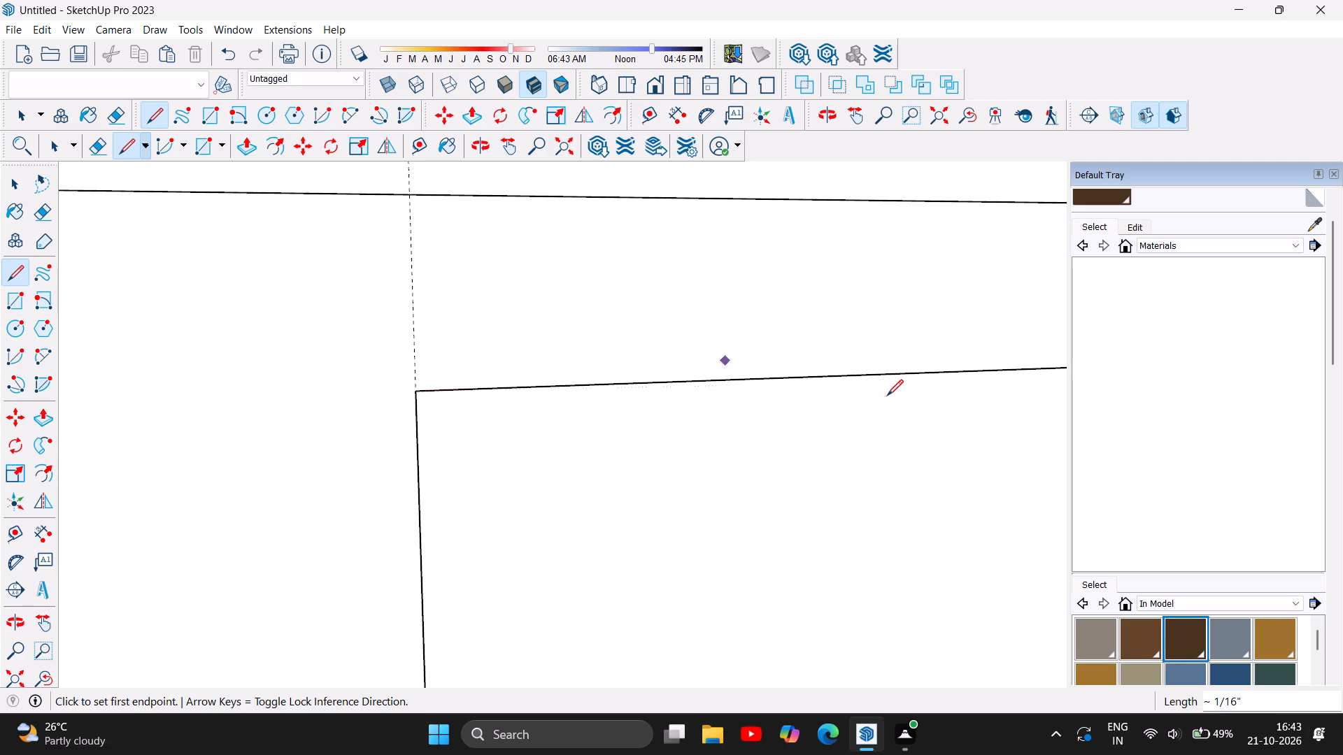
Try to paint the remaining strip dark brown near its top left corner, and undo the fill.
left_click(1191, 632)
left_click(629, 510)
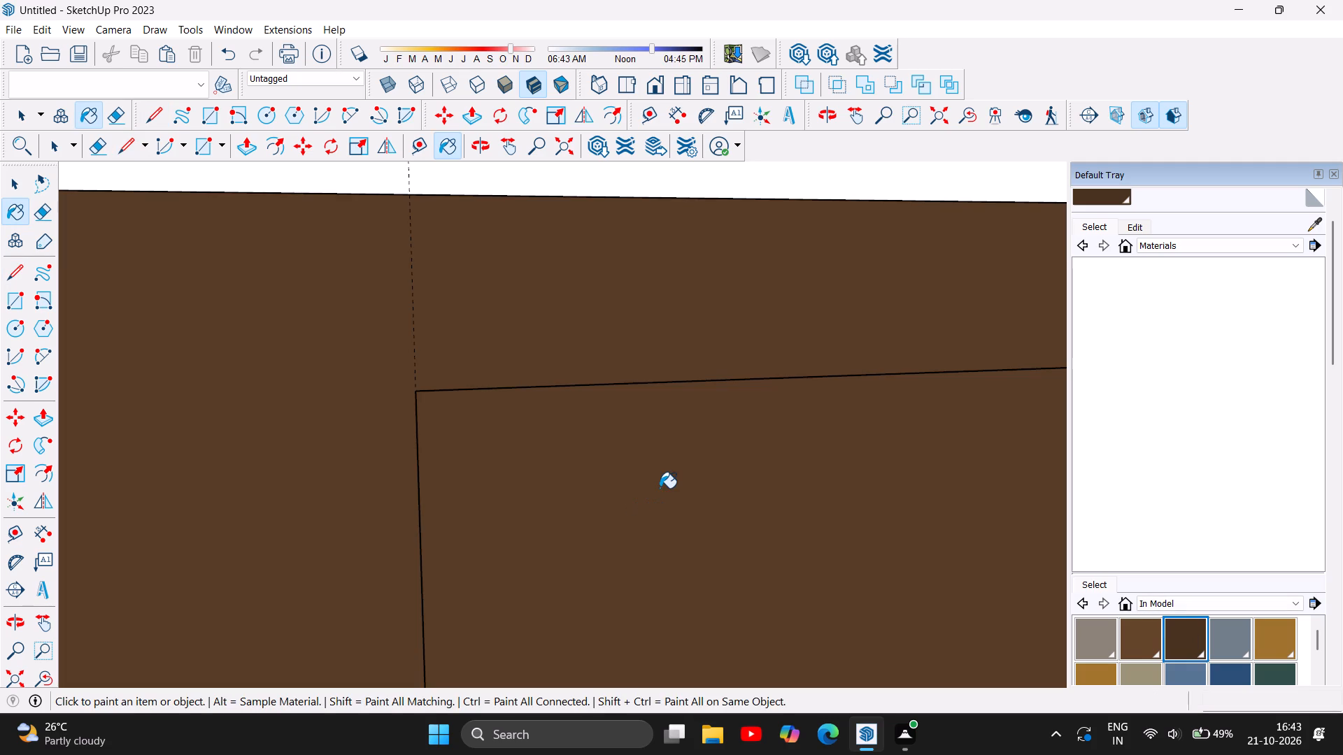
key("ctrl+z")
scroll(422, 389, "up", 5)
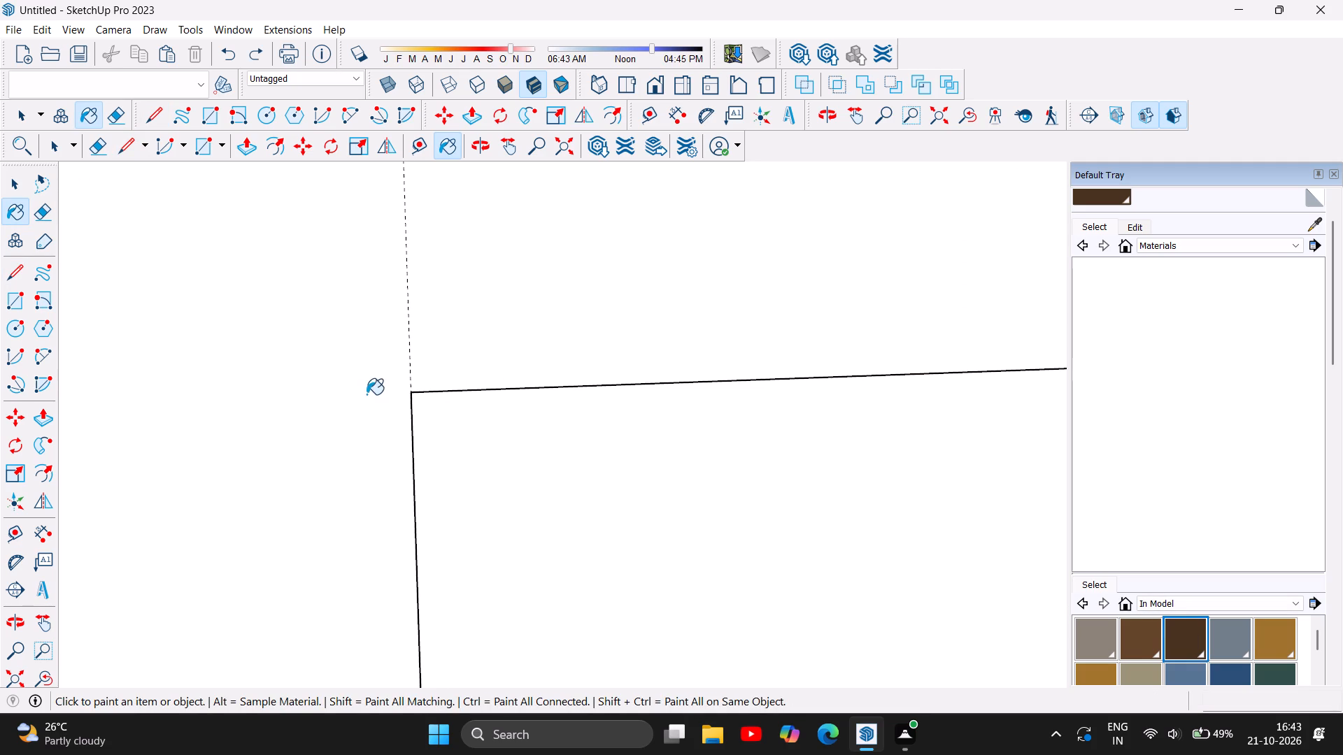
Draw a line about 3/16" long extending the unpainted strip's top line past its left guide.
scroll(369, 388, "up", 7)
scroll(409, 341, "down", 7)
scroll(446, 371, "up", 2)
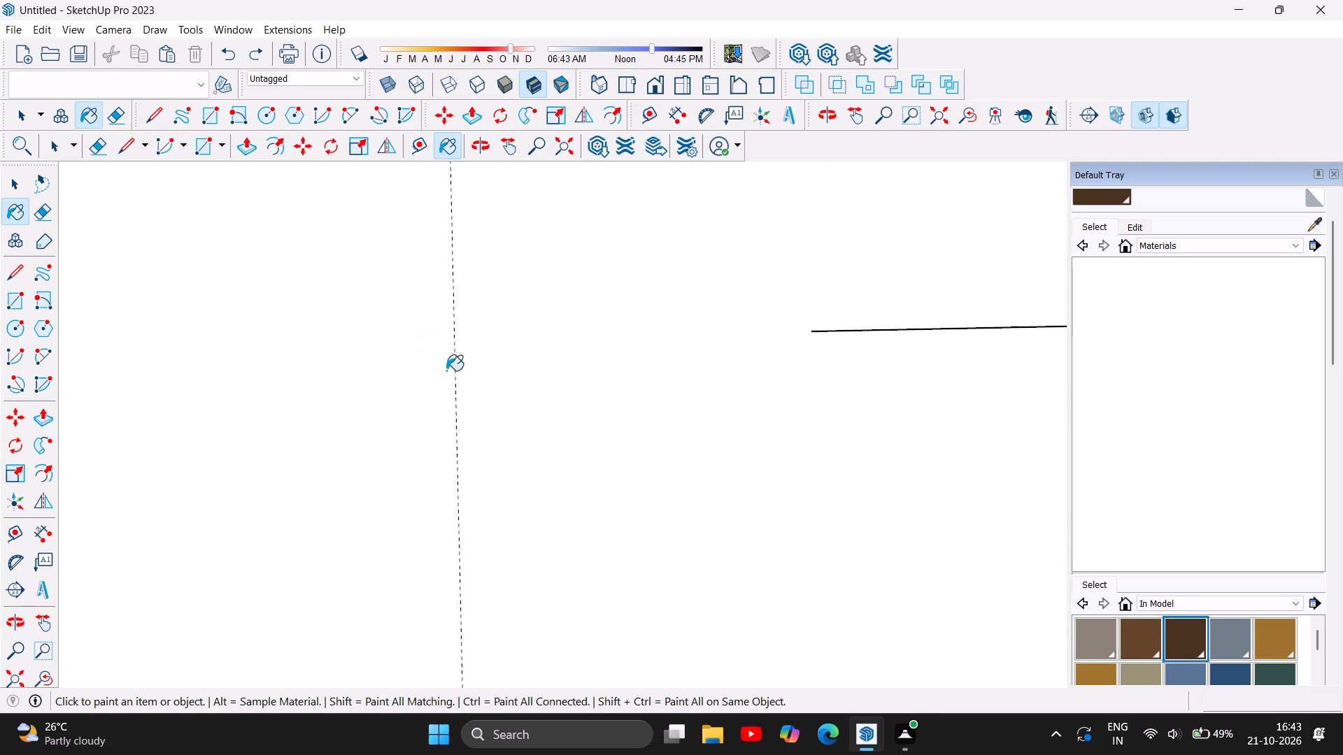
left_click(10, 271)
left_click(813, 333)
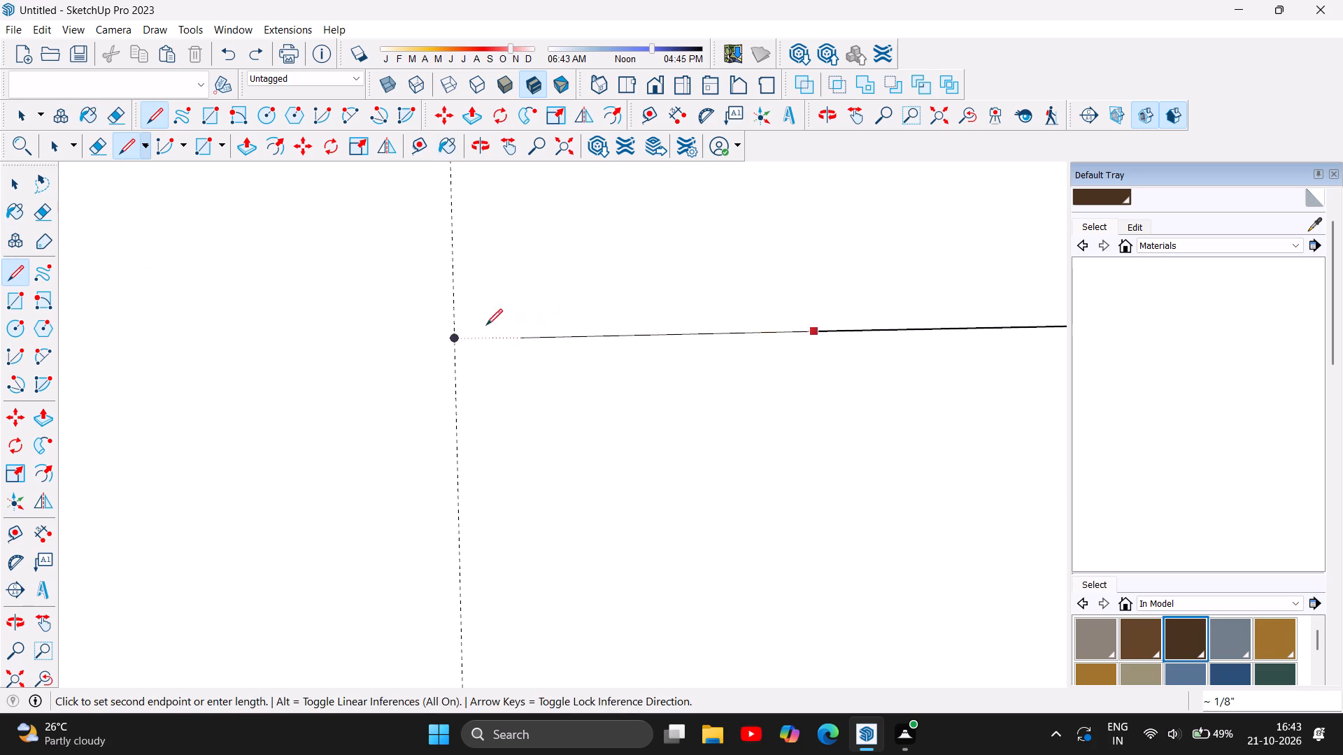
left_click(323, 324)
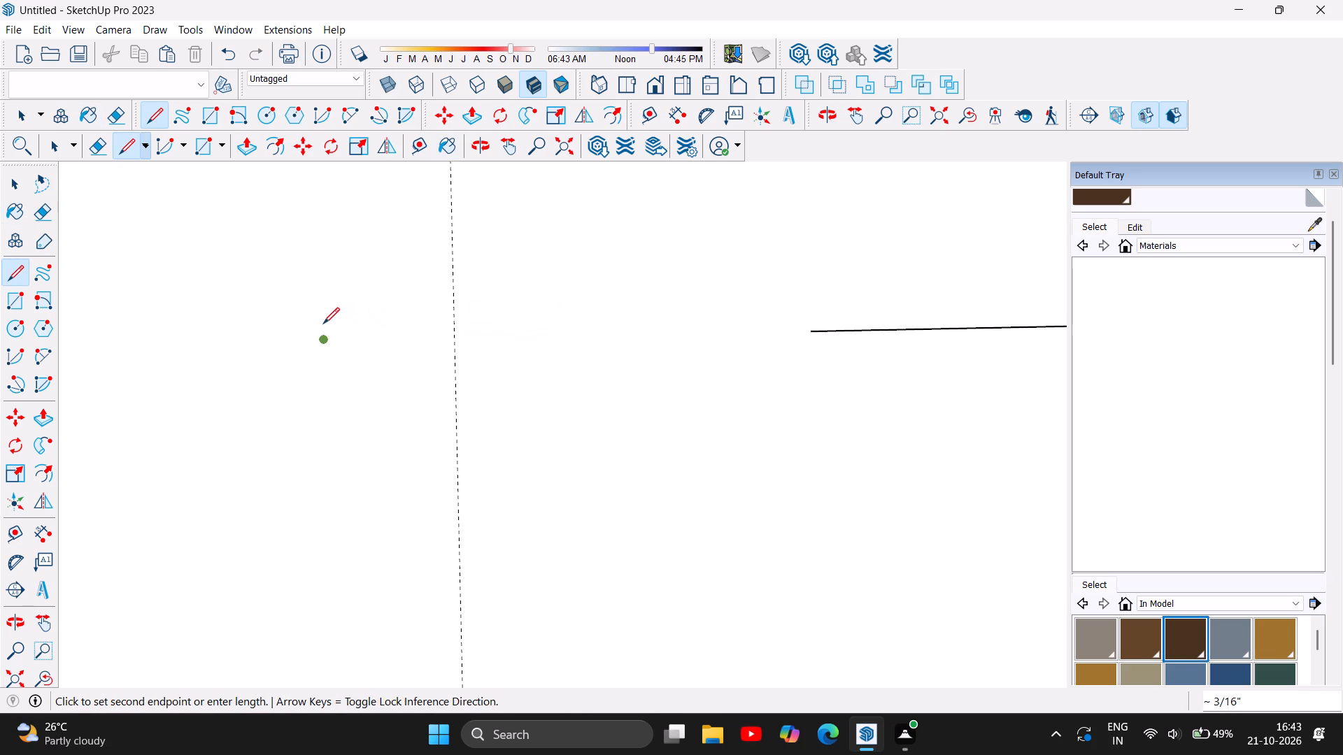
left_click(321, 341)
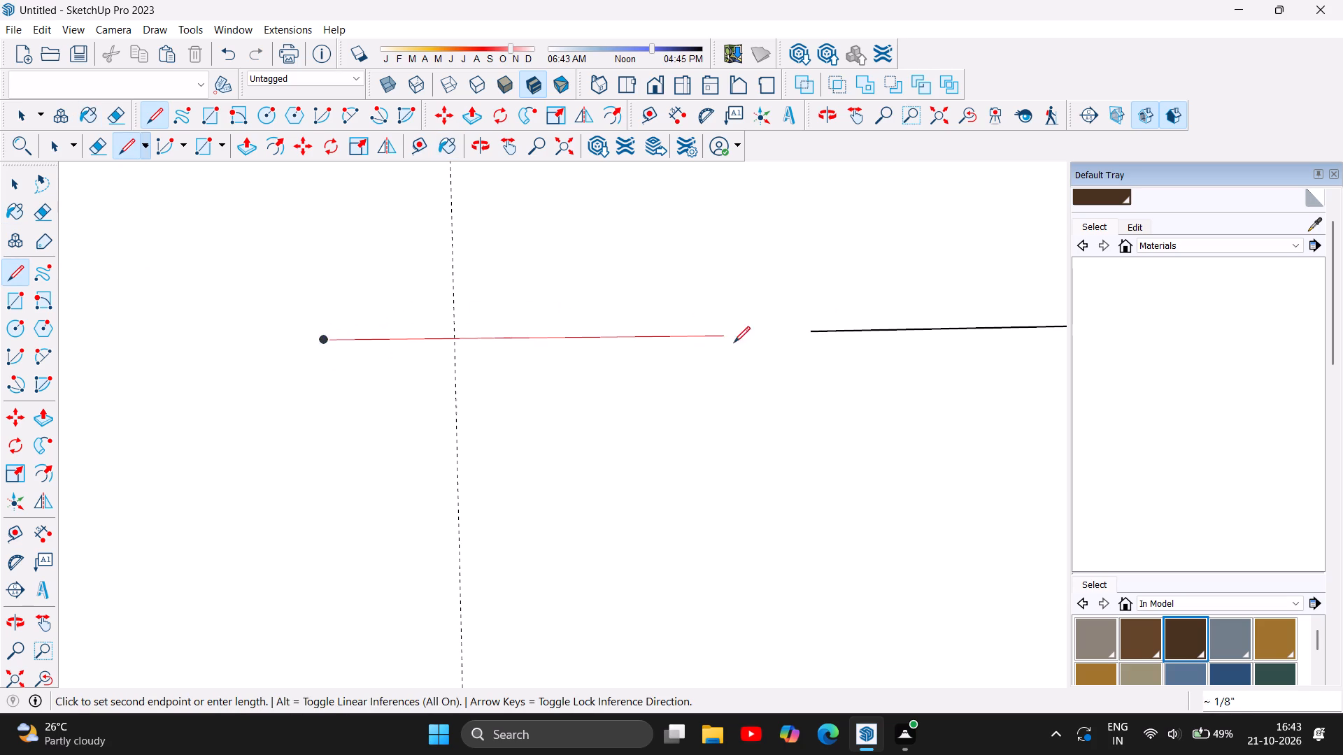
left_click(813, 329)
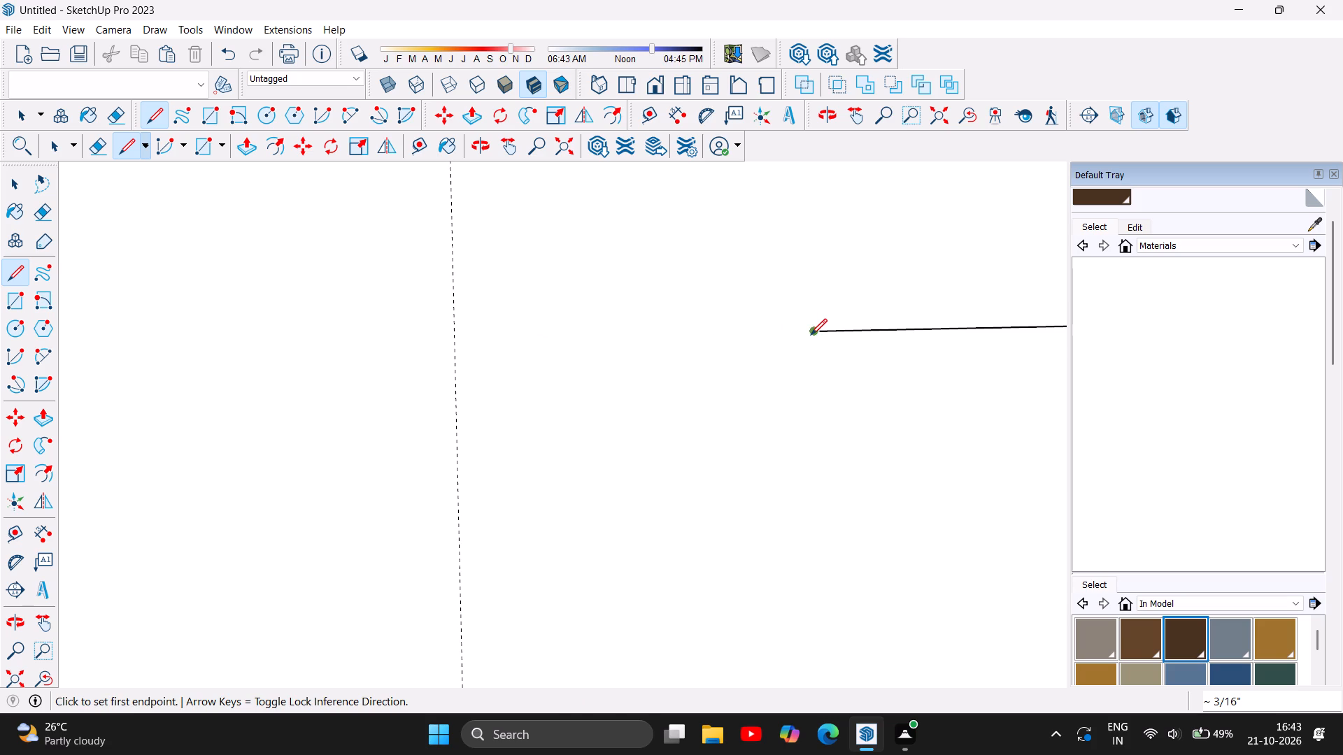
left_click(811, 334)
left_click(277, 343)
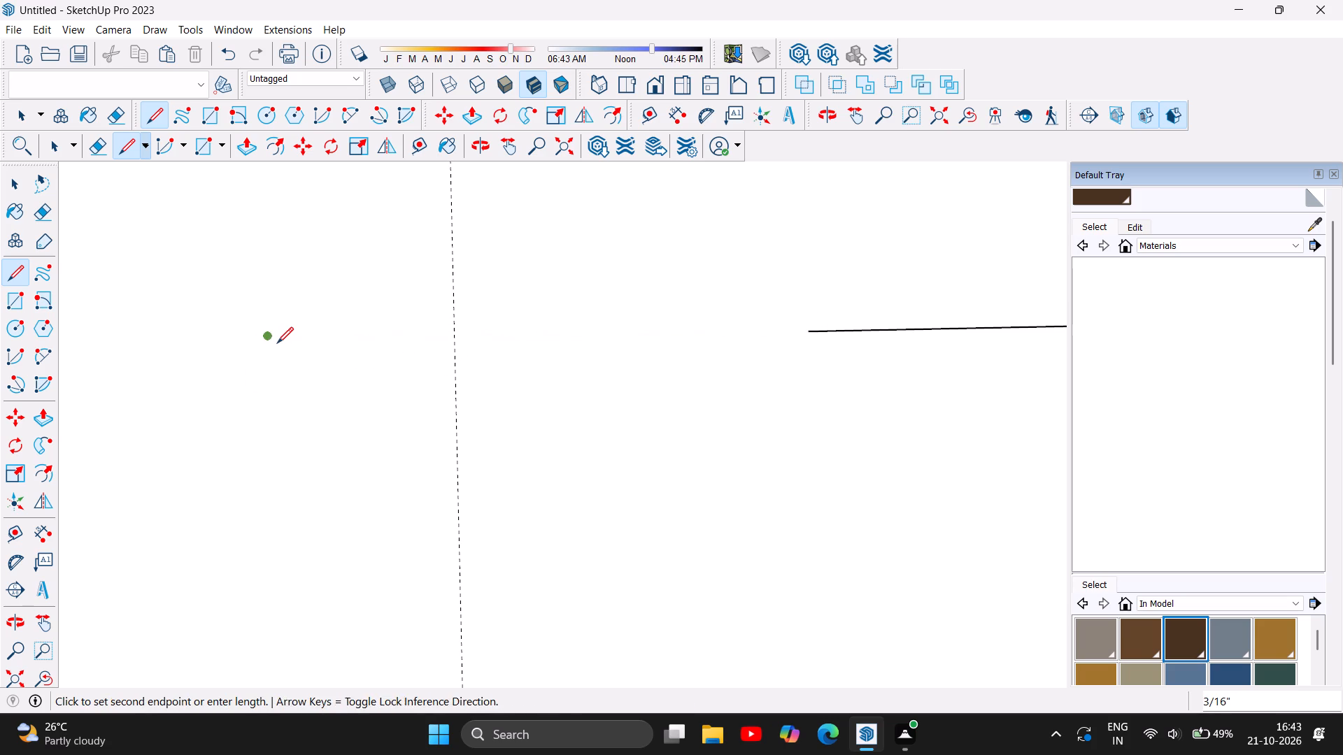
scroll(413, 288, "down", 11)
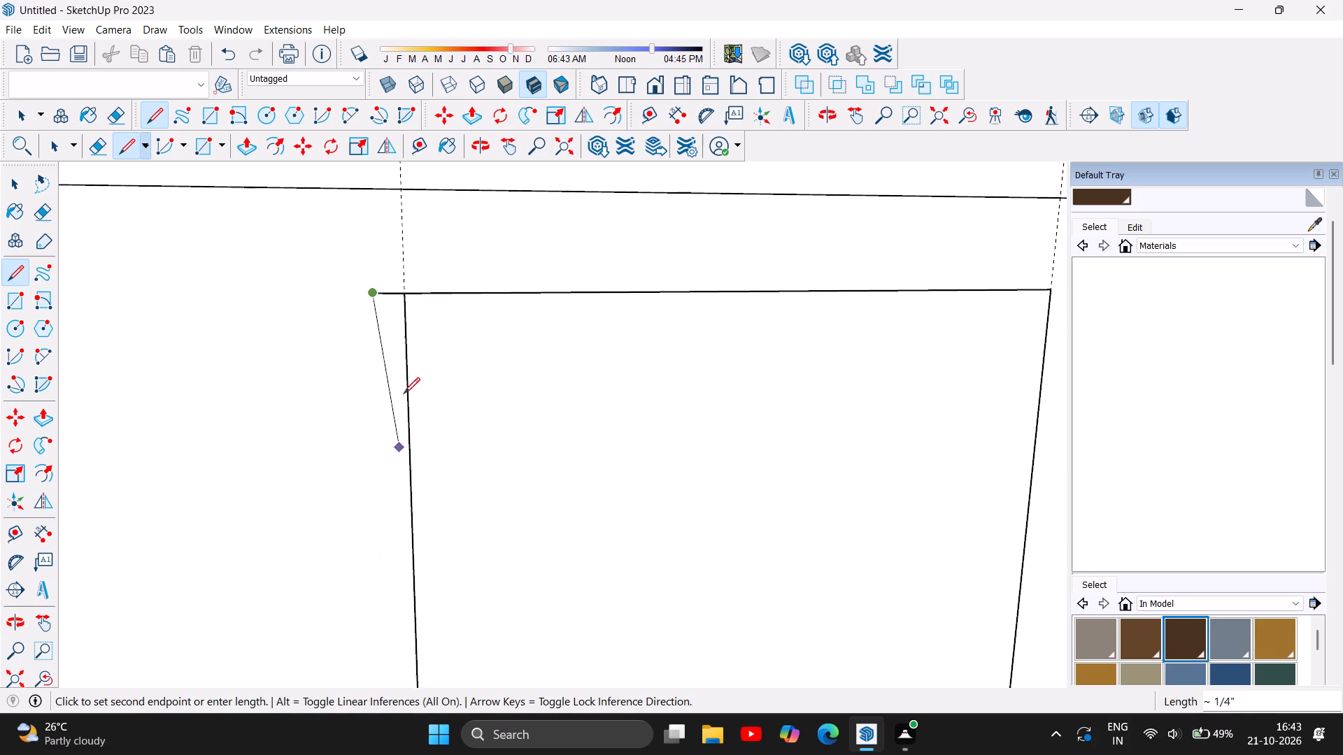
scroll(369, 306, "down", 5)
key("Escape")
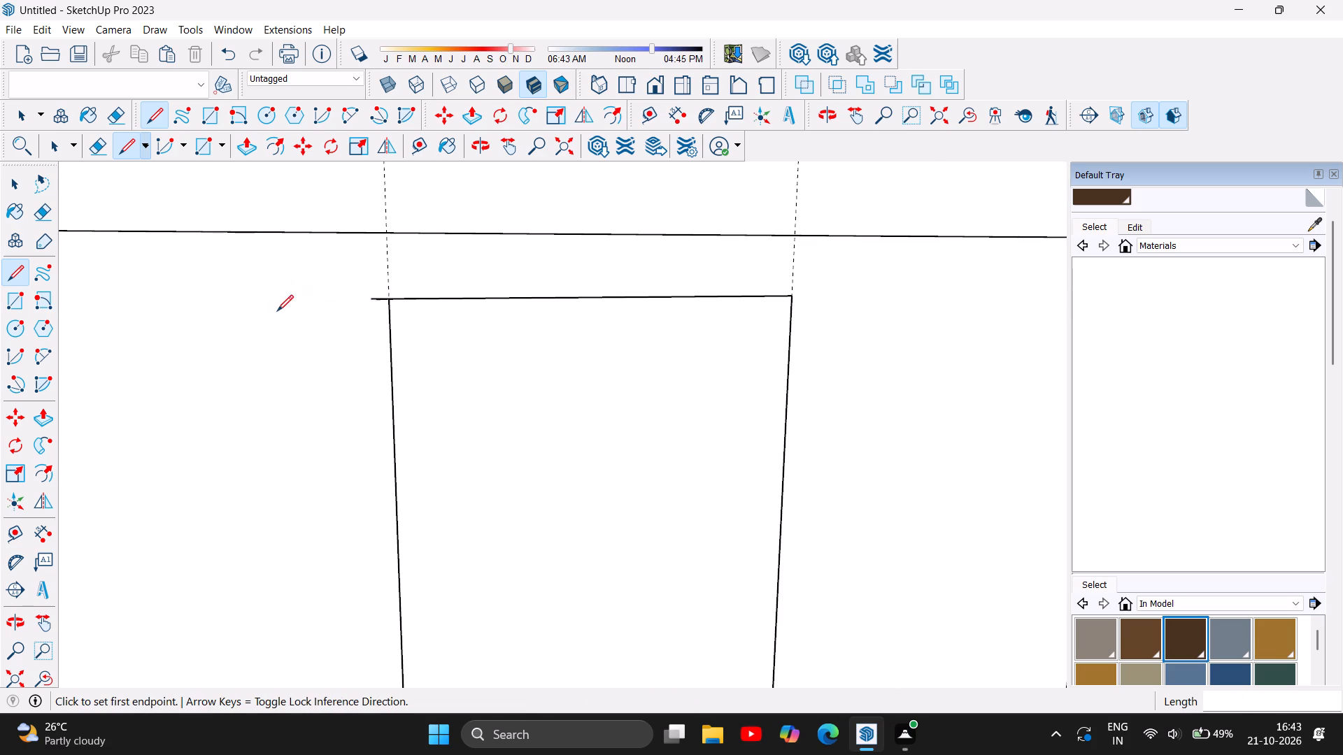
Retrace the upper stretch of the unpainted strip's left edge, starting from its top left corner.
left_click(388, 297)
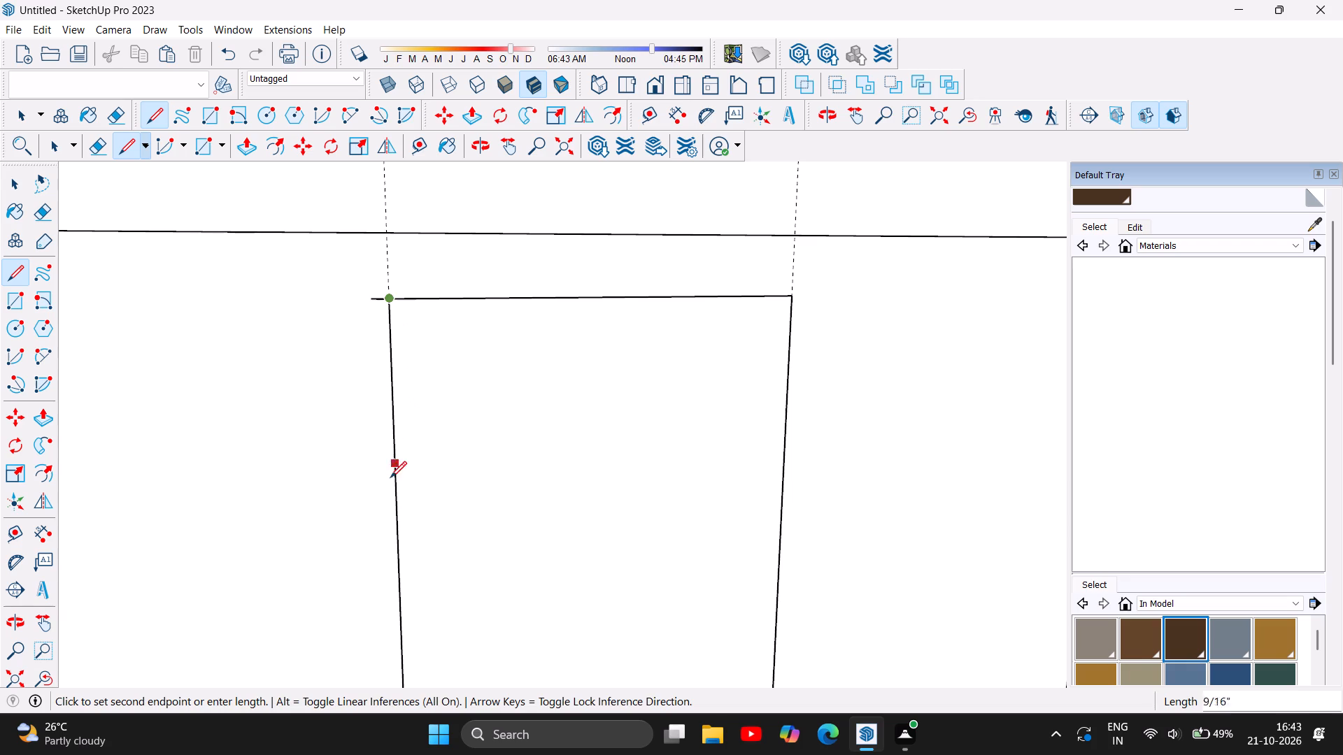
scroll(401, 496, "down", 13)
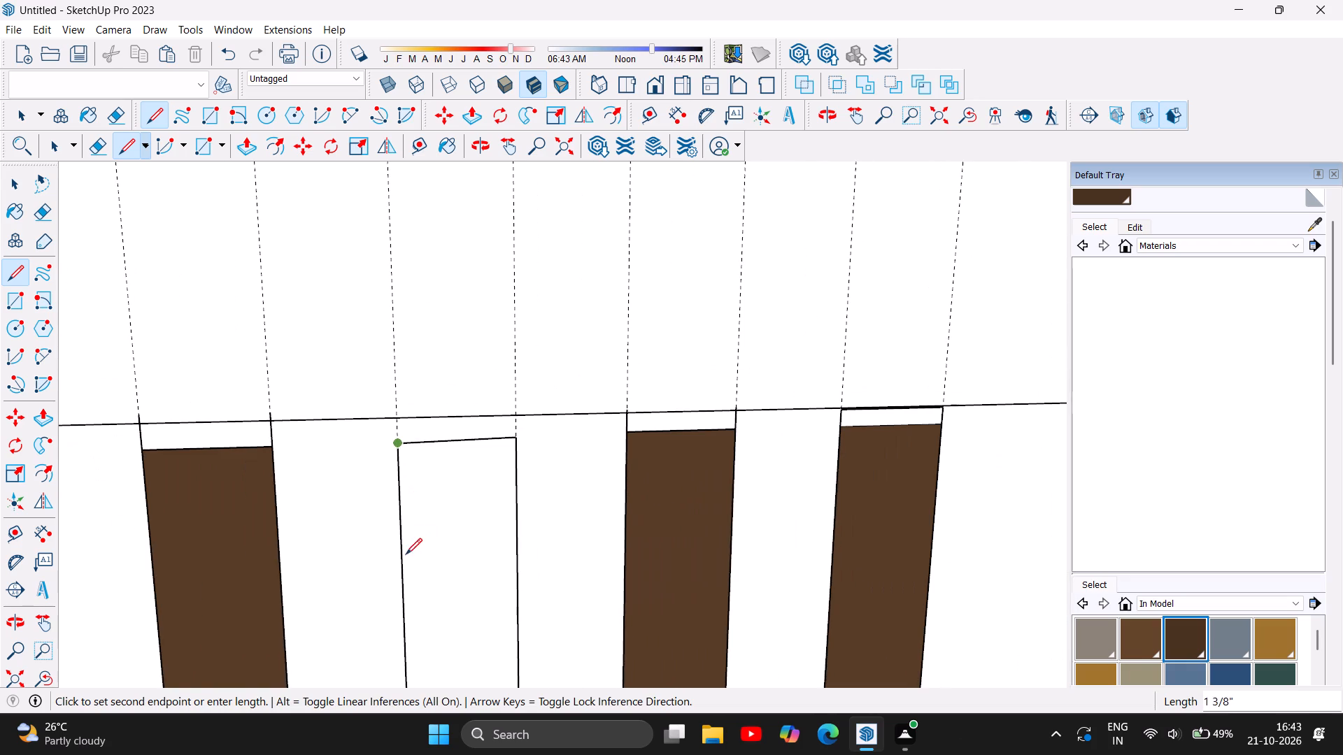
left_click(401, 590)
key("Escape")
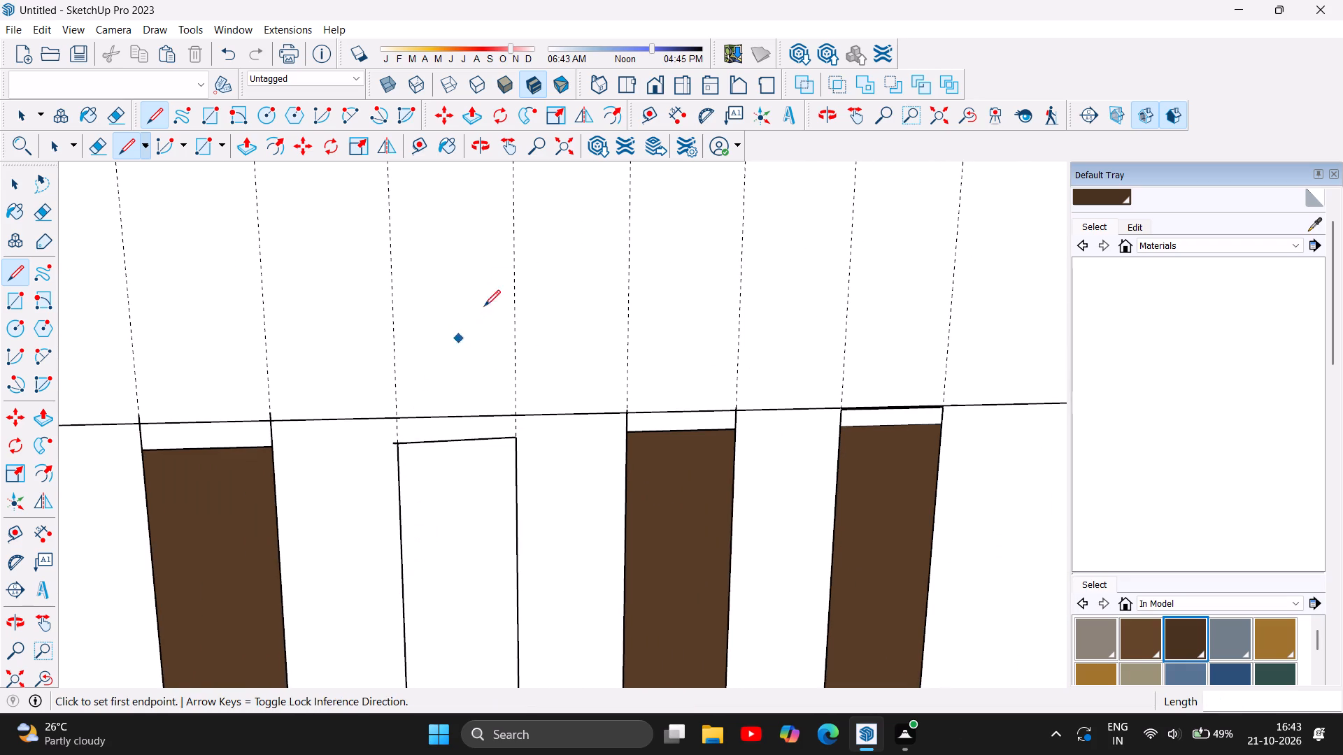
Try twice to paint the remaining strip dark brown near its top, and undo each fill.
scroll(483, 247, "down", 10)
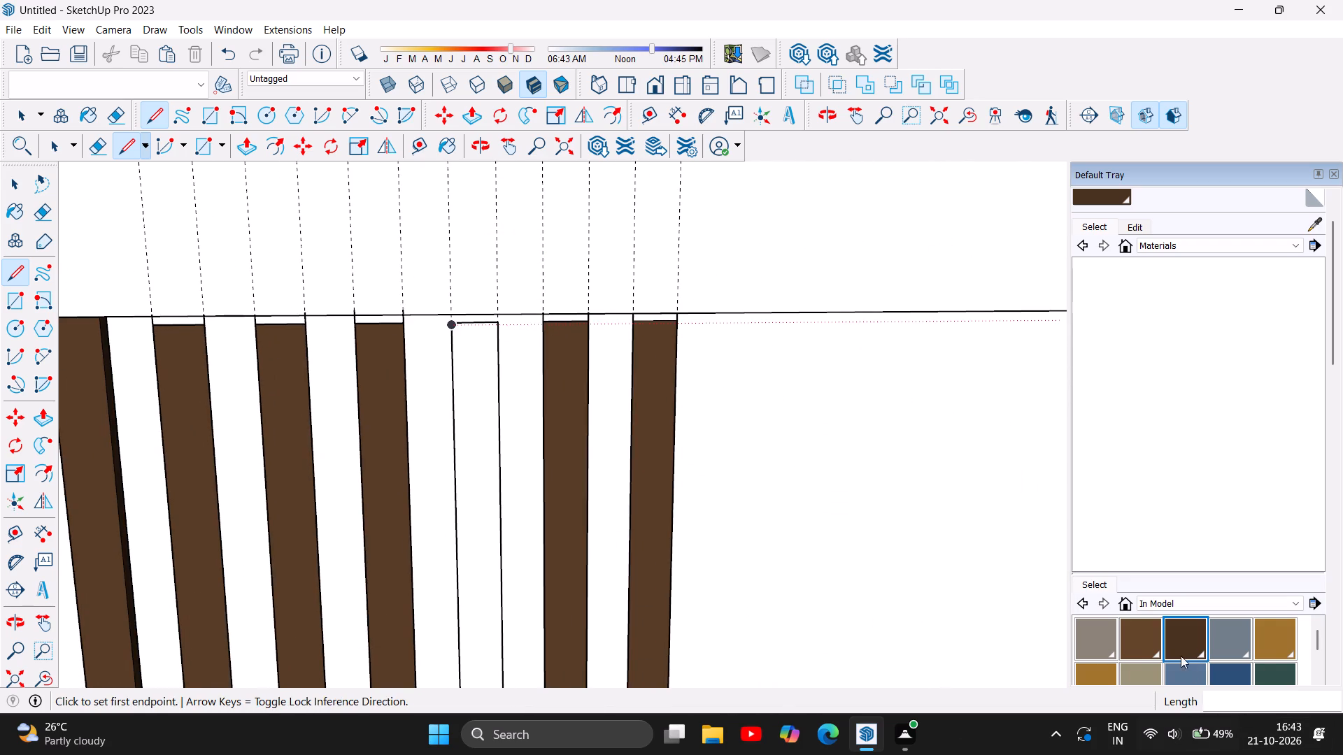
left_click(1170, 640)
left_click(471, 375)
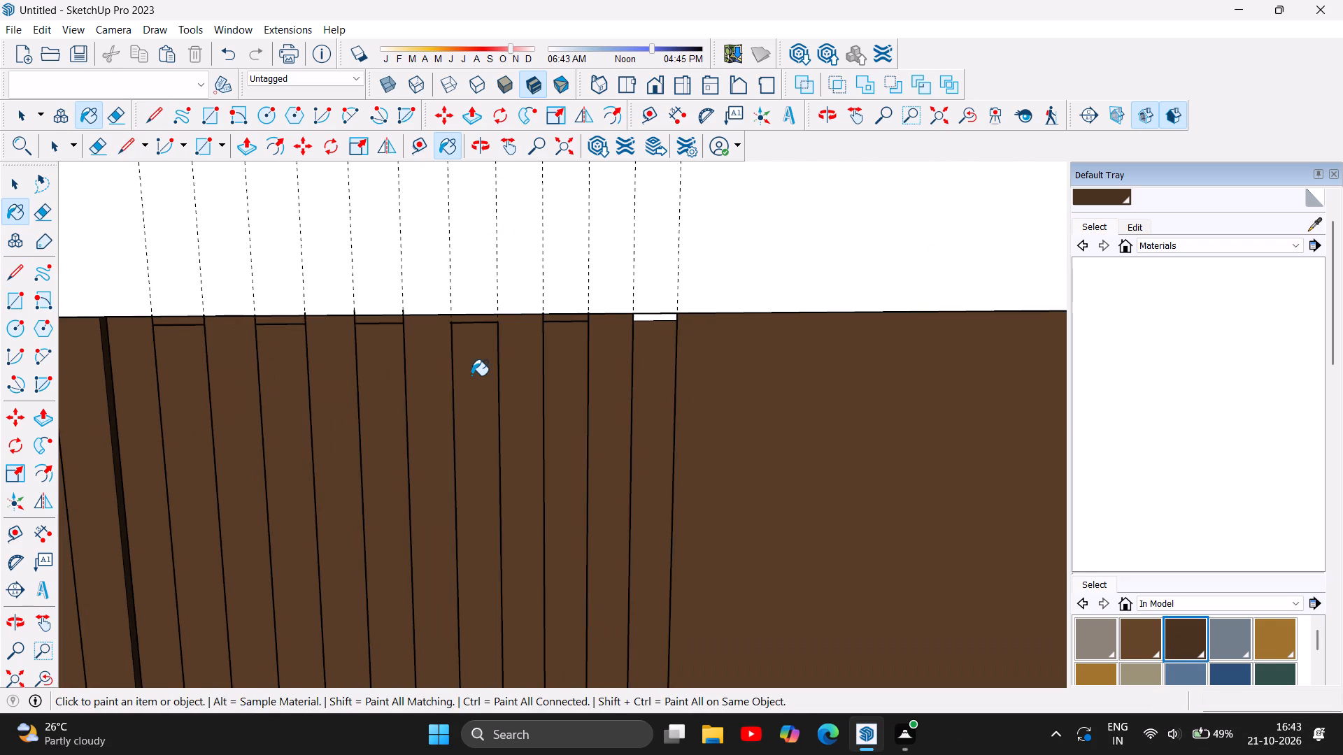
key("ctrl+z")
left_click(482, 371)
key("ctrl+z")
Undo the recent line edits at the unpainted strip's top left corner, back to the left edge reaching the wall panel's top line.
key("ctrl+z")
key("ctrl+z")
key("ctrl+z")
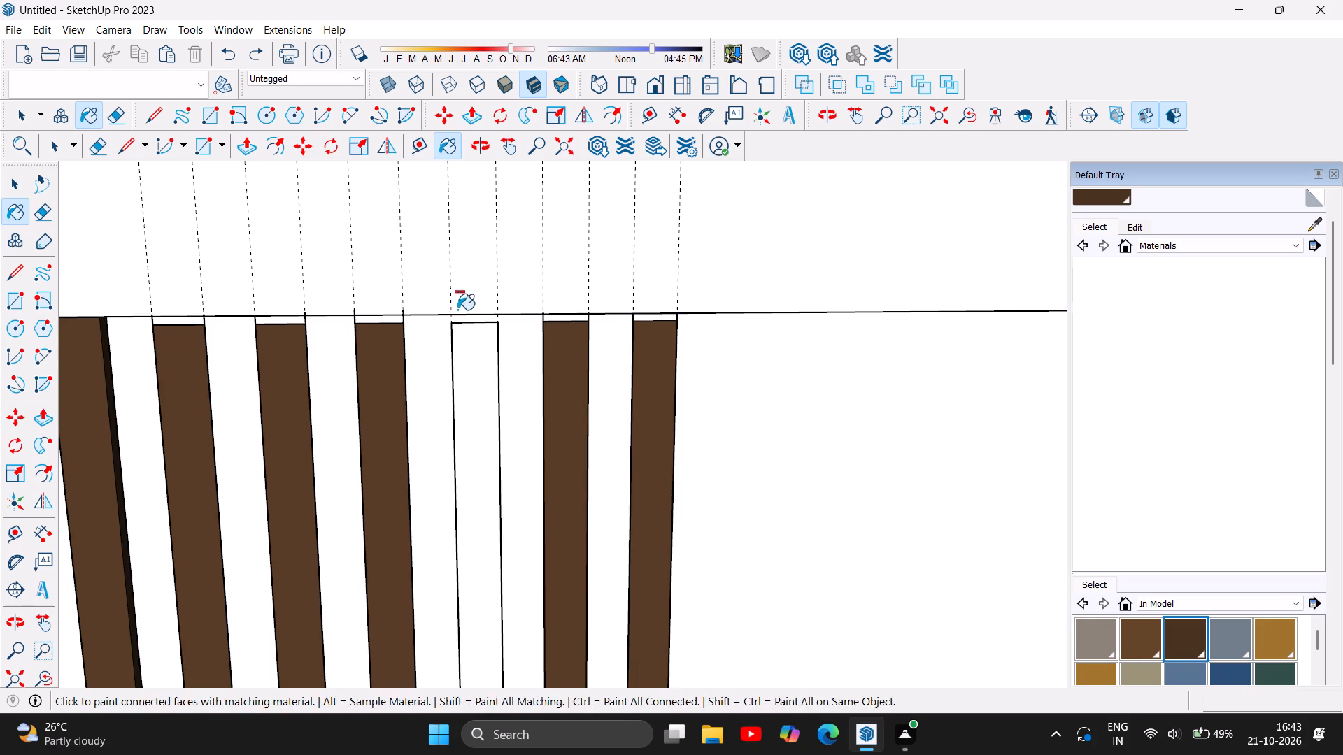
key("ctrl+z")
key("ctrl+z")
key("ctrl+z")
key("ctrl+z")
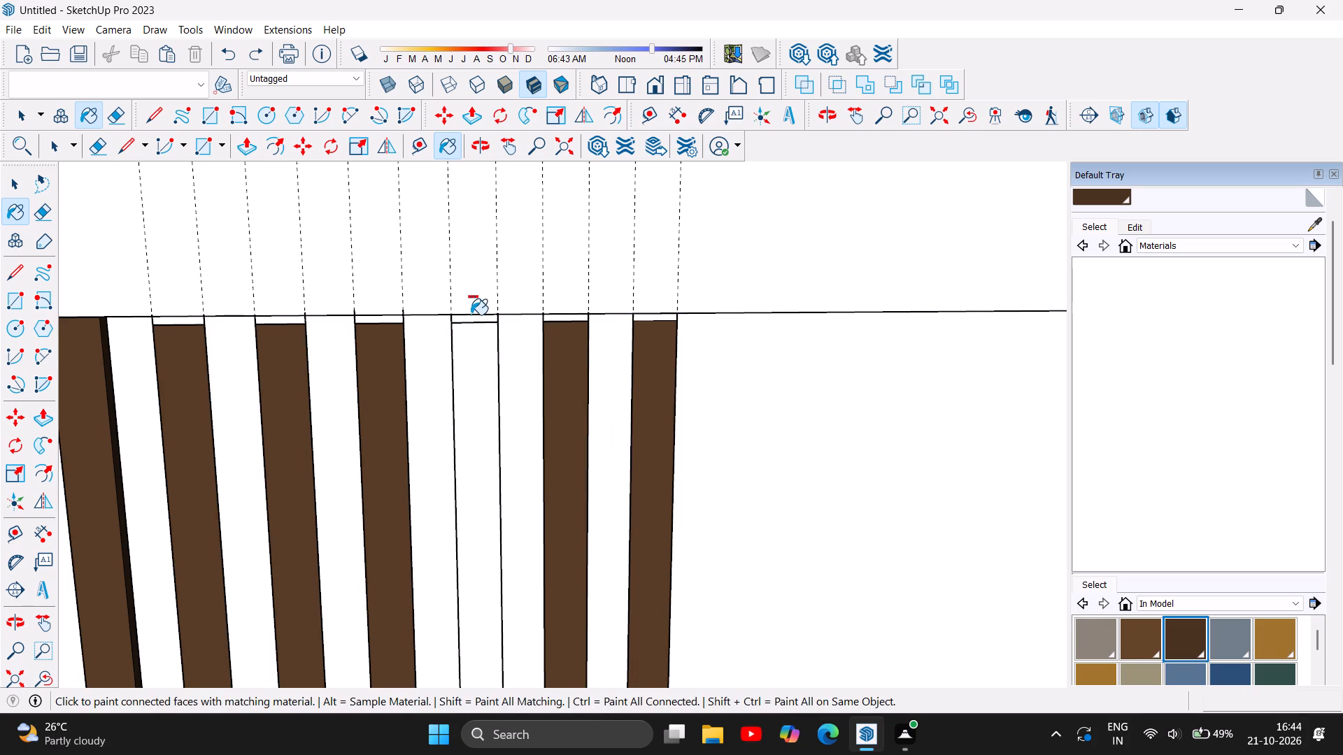
Delete the unpainted strip's left edge, both the short piece at the top and the long stretch below it.
scroll(471, 315, "up", 11)
scroll(377, 360, "up", 6)
scroll(432, 318, "up", 12)
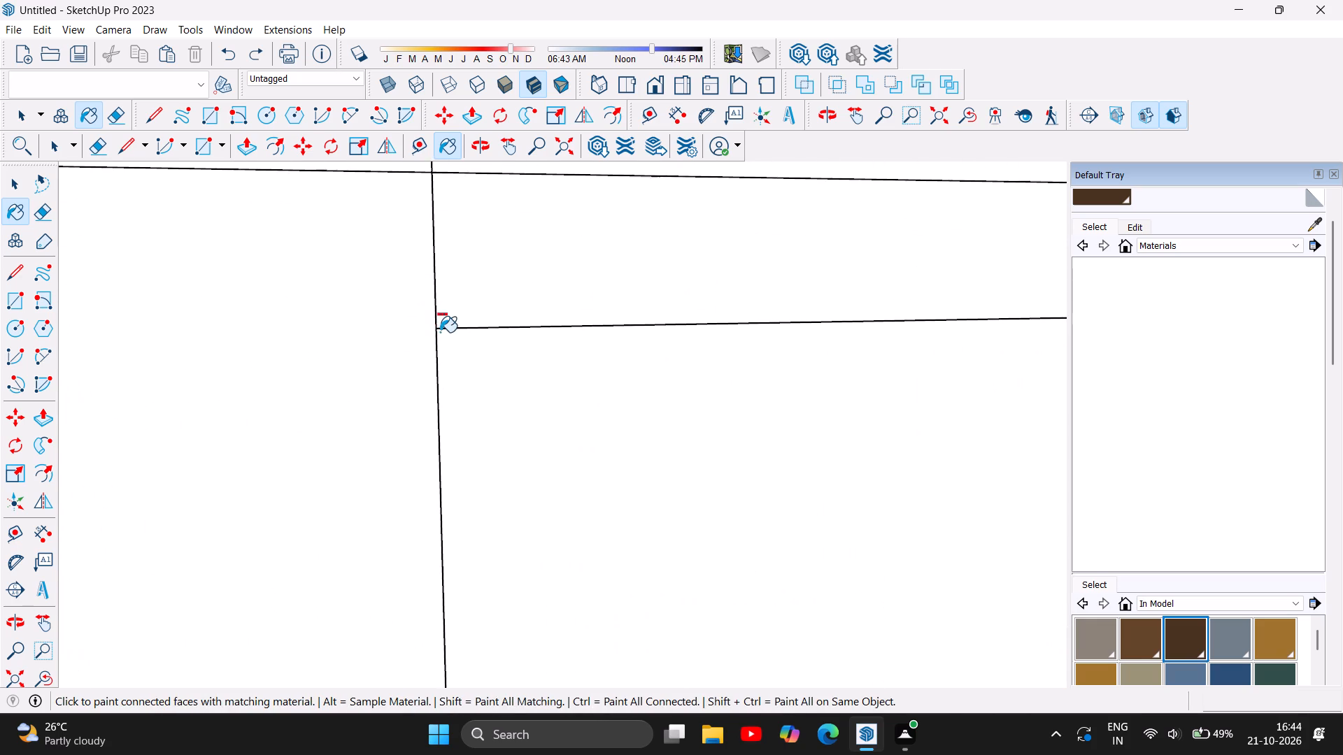
scroll(436, 317, "up", 13)
scroll(430, 345, "down", 4)
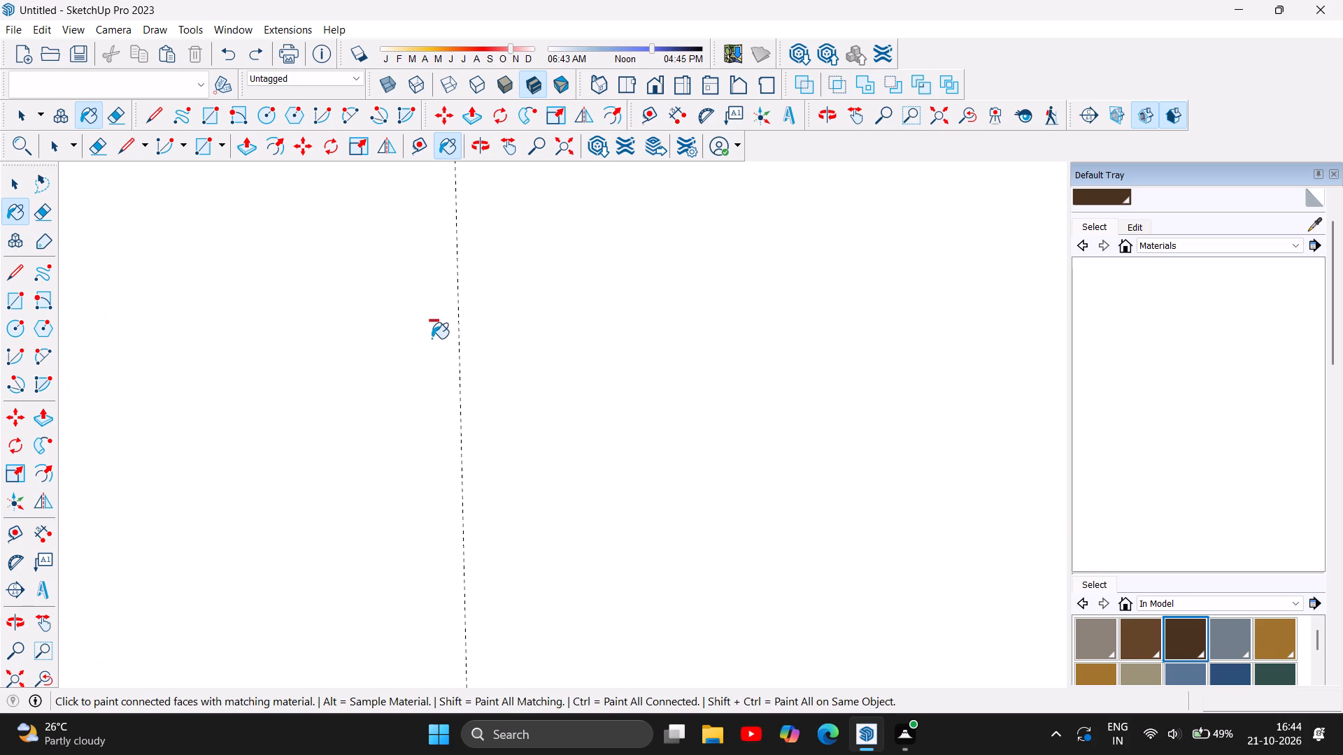
scroll(432, 338, "down", 5)
scroll(436, 336, "up", 2)
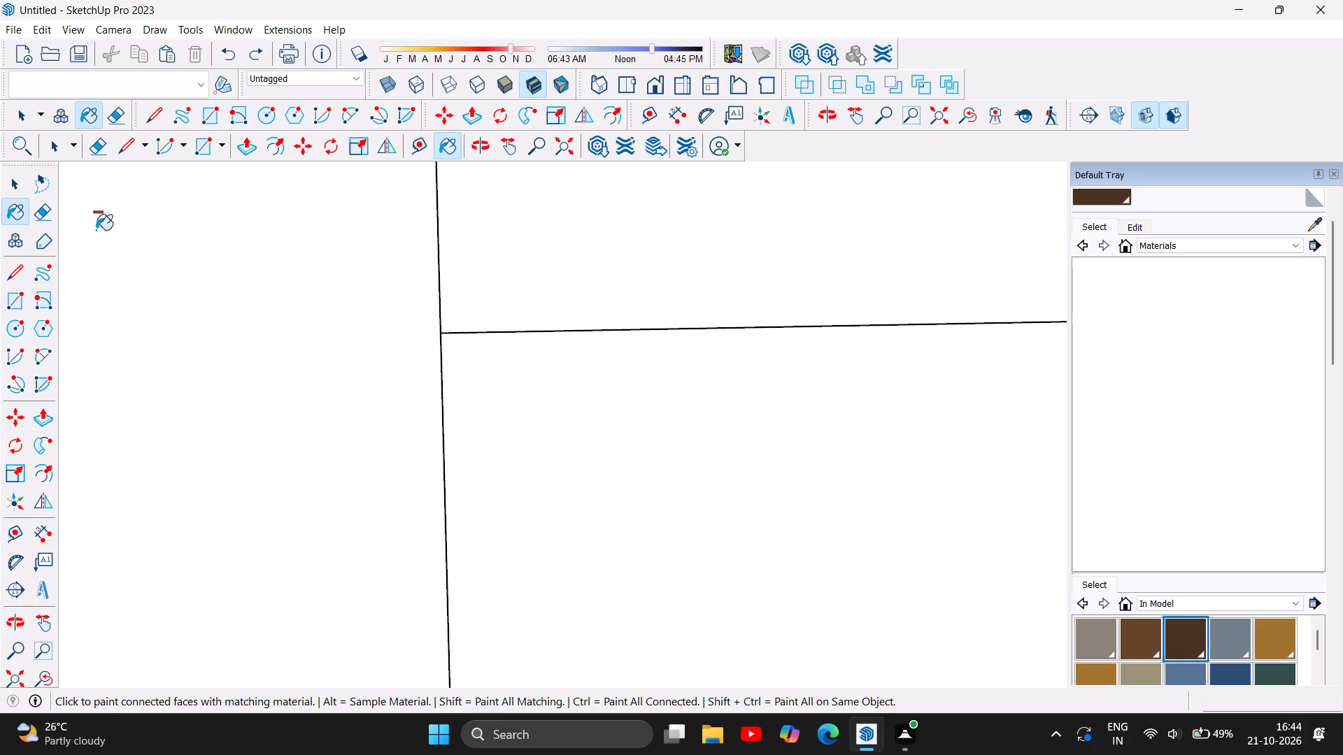
left_click(21, 185)
left_click(436, 230)
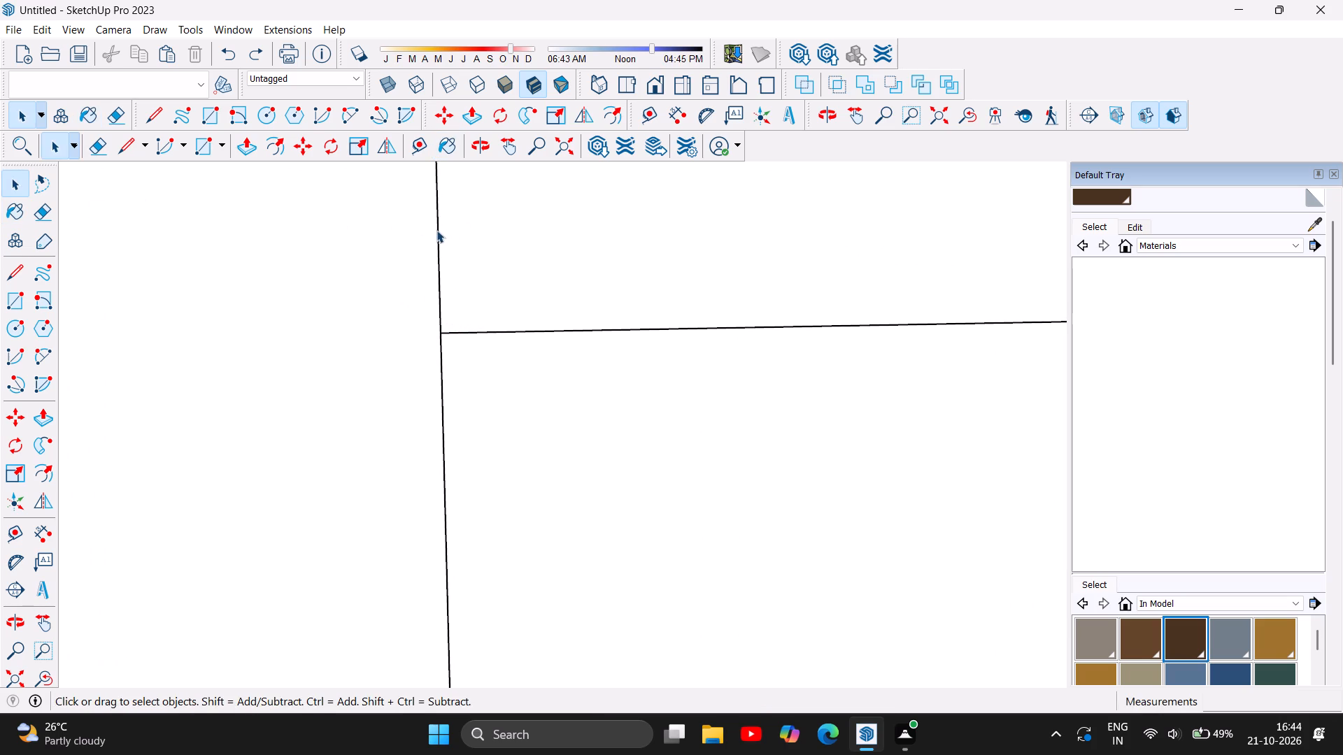
key("Delete")
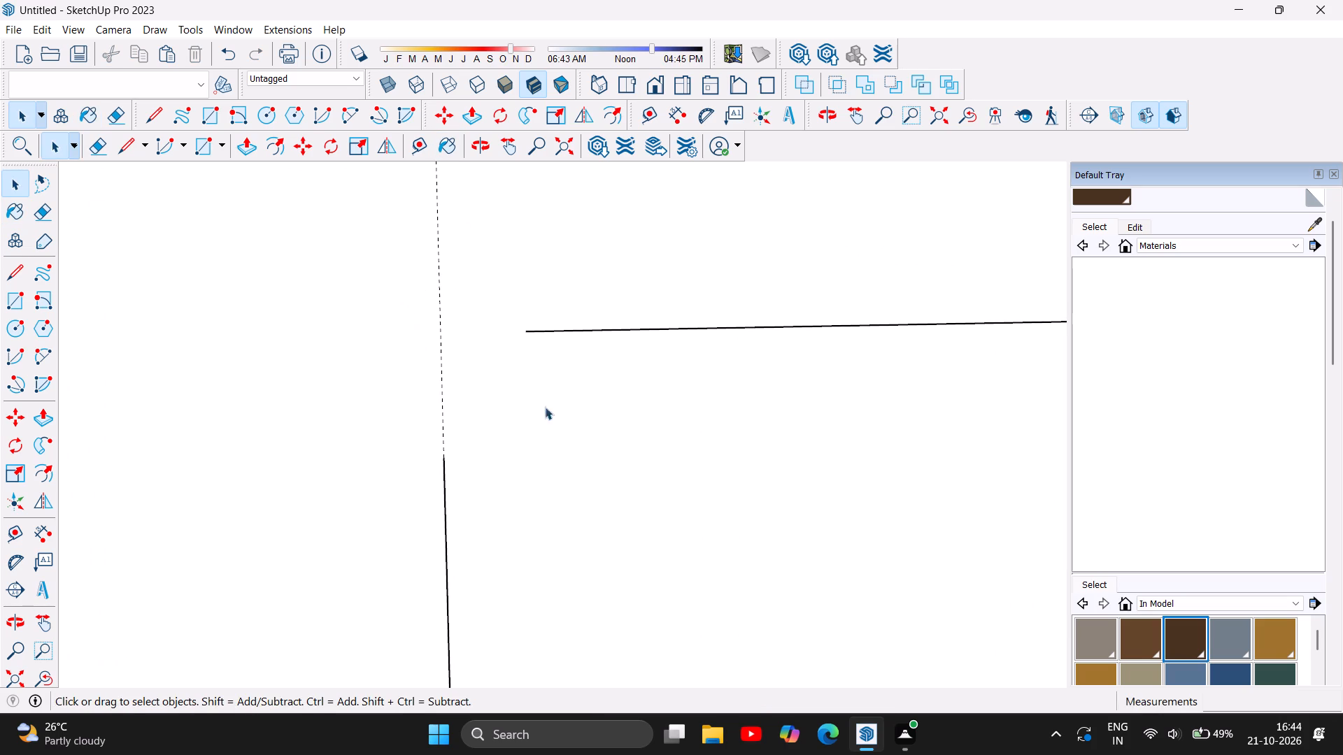
left_click(448, 531)
left_click(444, 528)
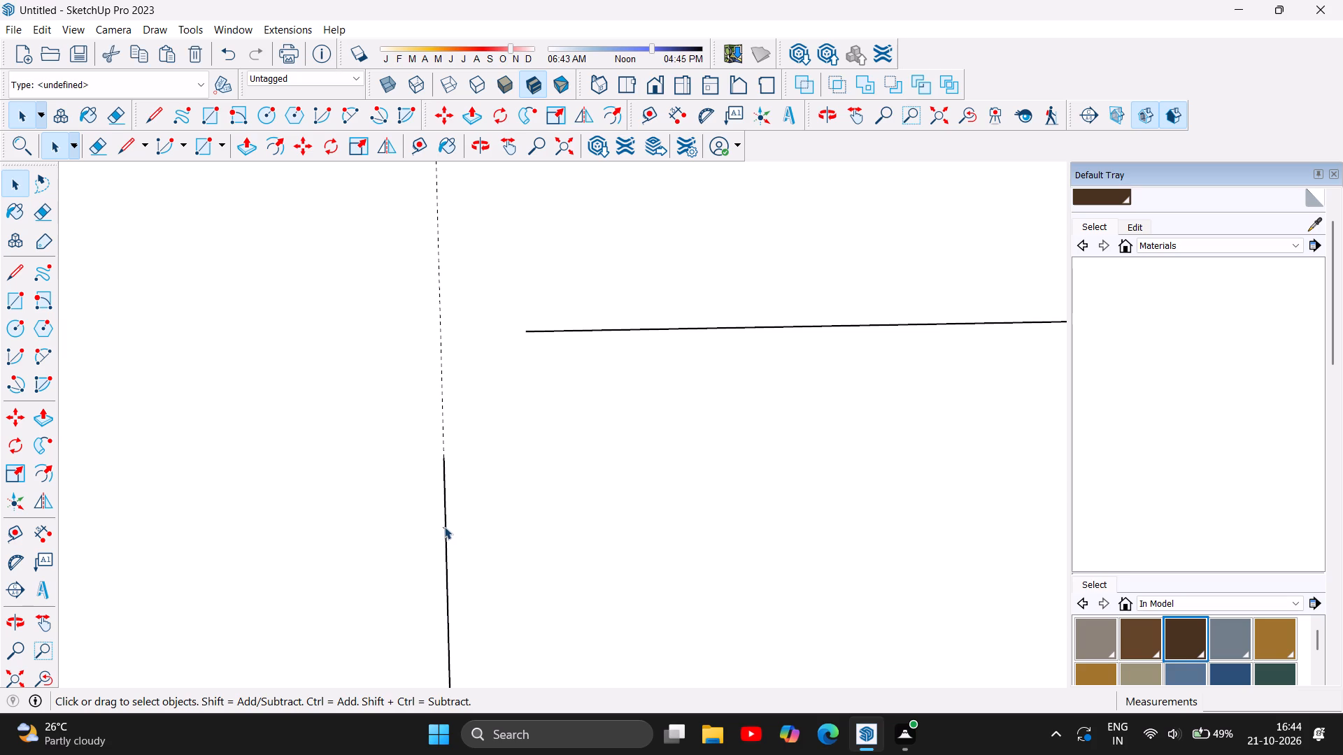
key("Delete")
Delete the slightly slanted top line of the unpainted strip.
scroll(311, 473, "down", 8)
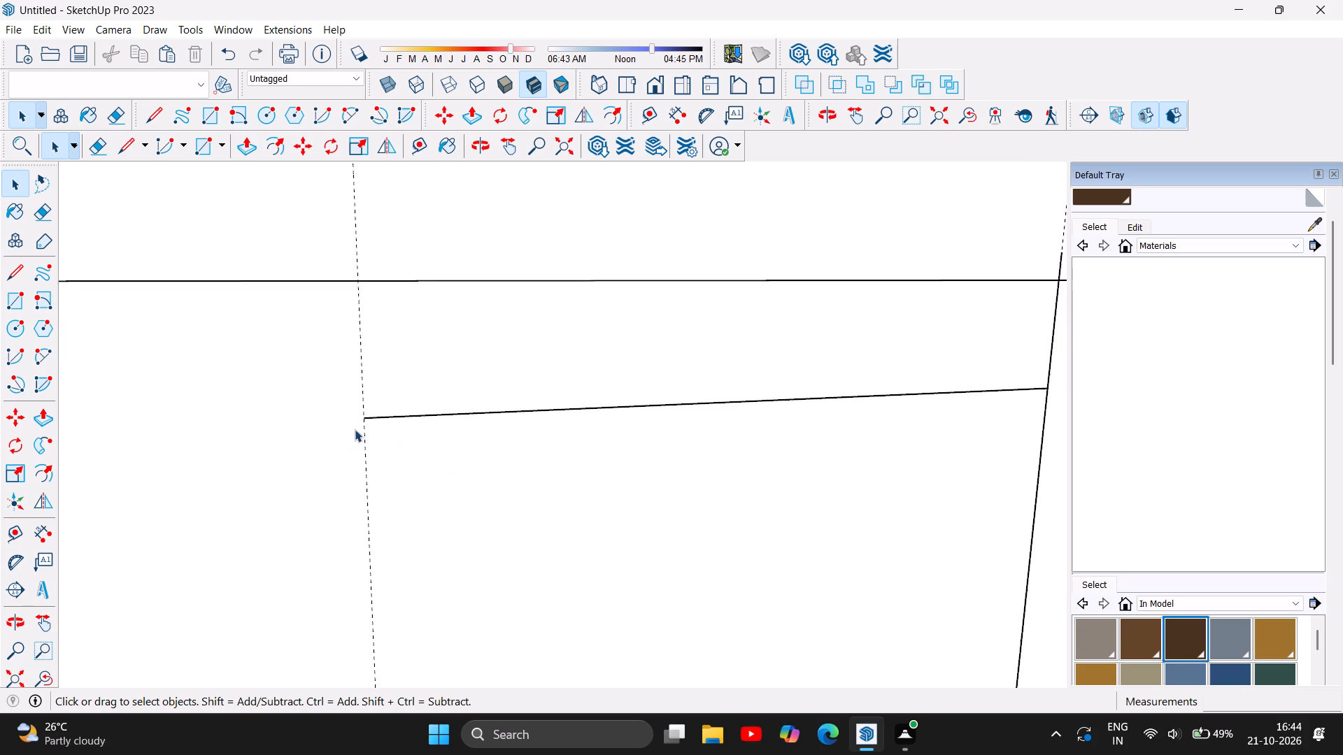
scroll(358, 426, "down", 9)
scroll(554, 368, "down", 11)
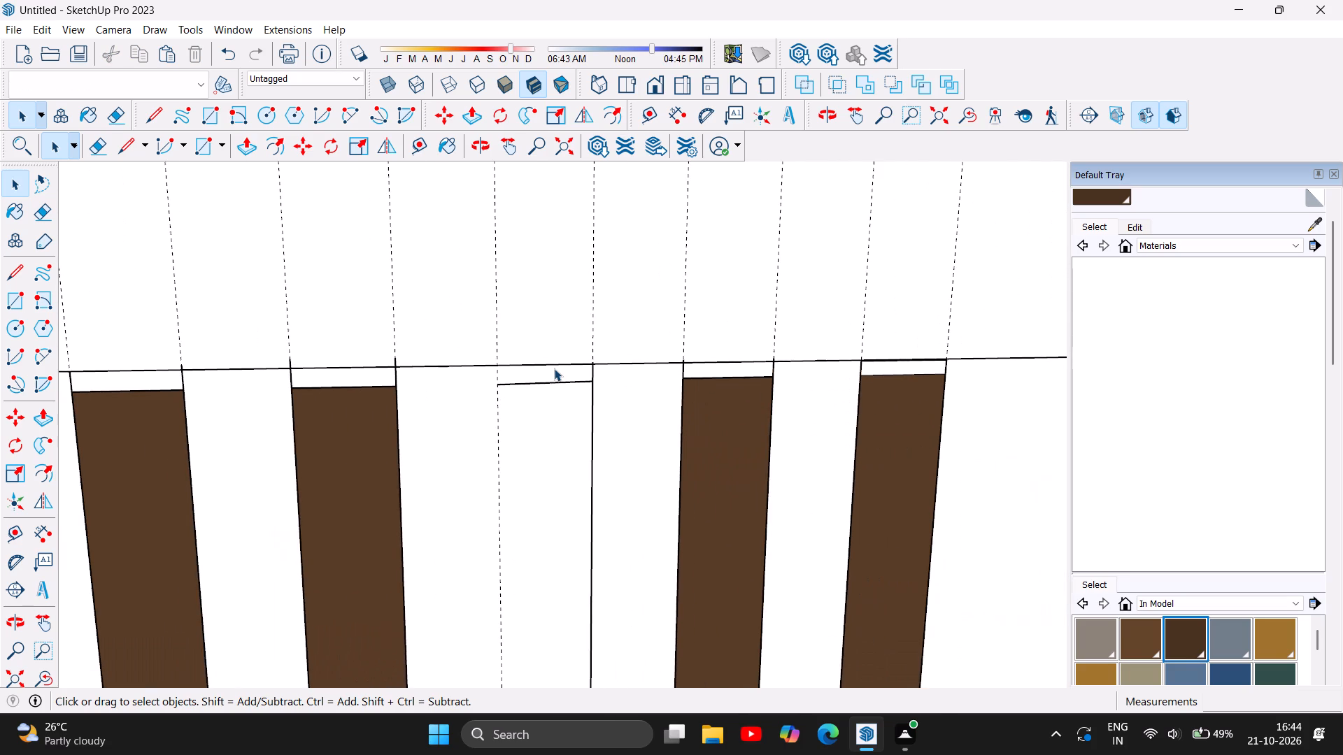
left_click(554, 382)
key("Delete")
Draw a new top line 1 1/2" long for the unpainted strip, from its left guide to its right edge, level with the neighbouring strip's top.
scroll(559, 375, "down", 16)
scroll(548, 297, "down", 5)
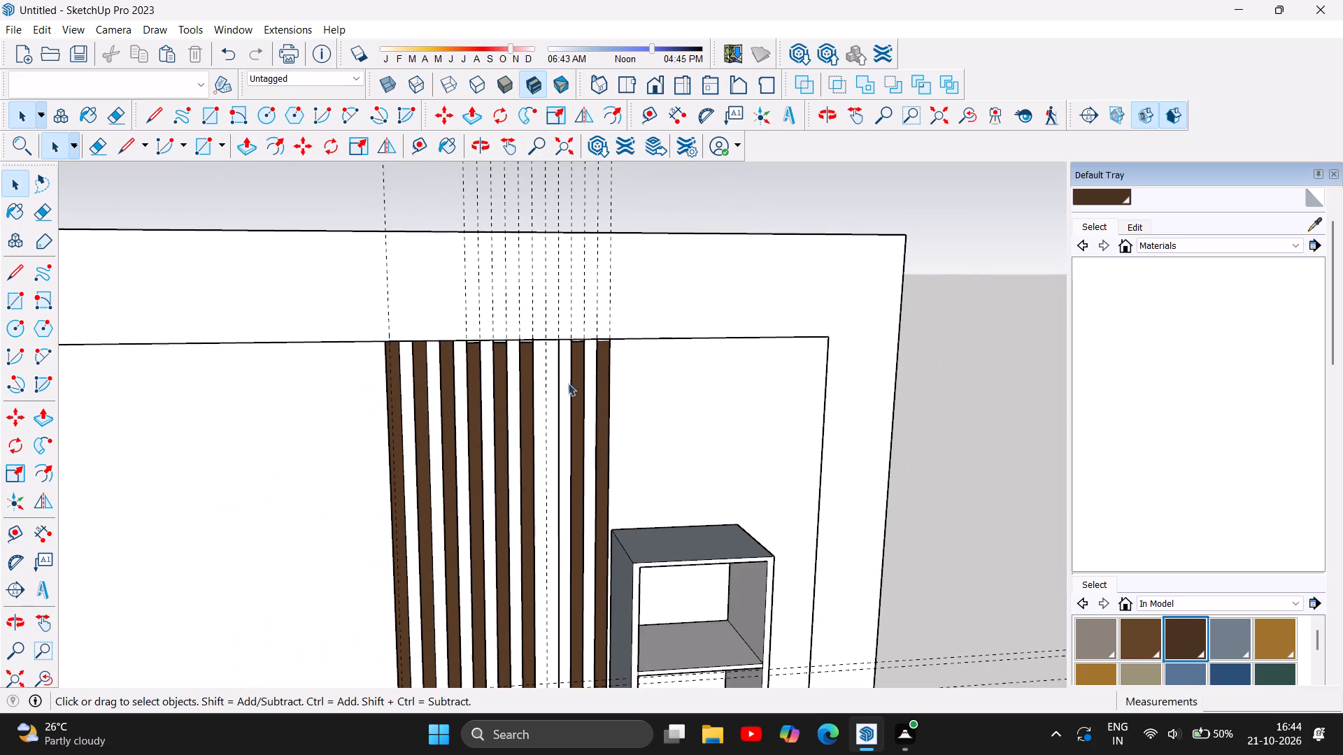
scroll(558, 344, "up", 17)
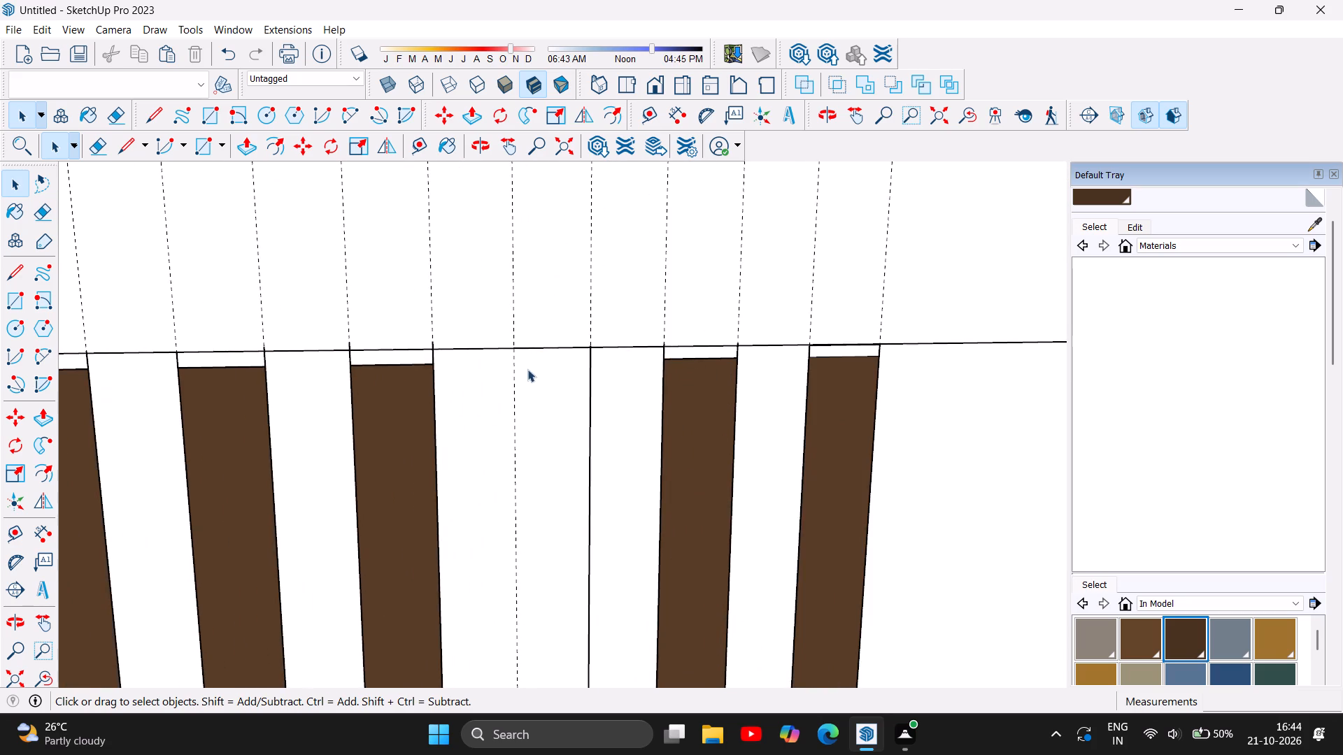
scroll(562, 372, "up", 4)
left_click(14, 277)
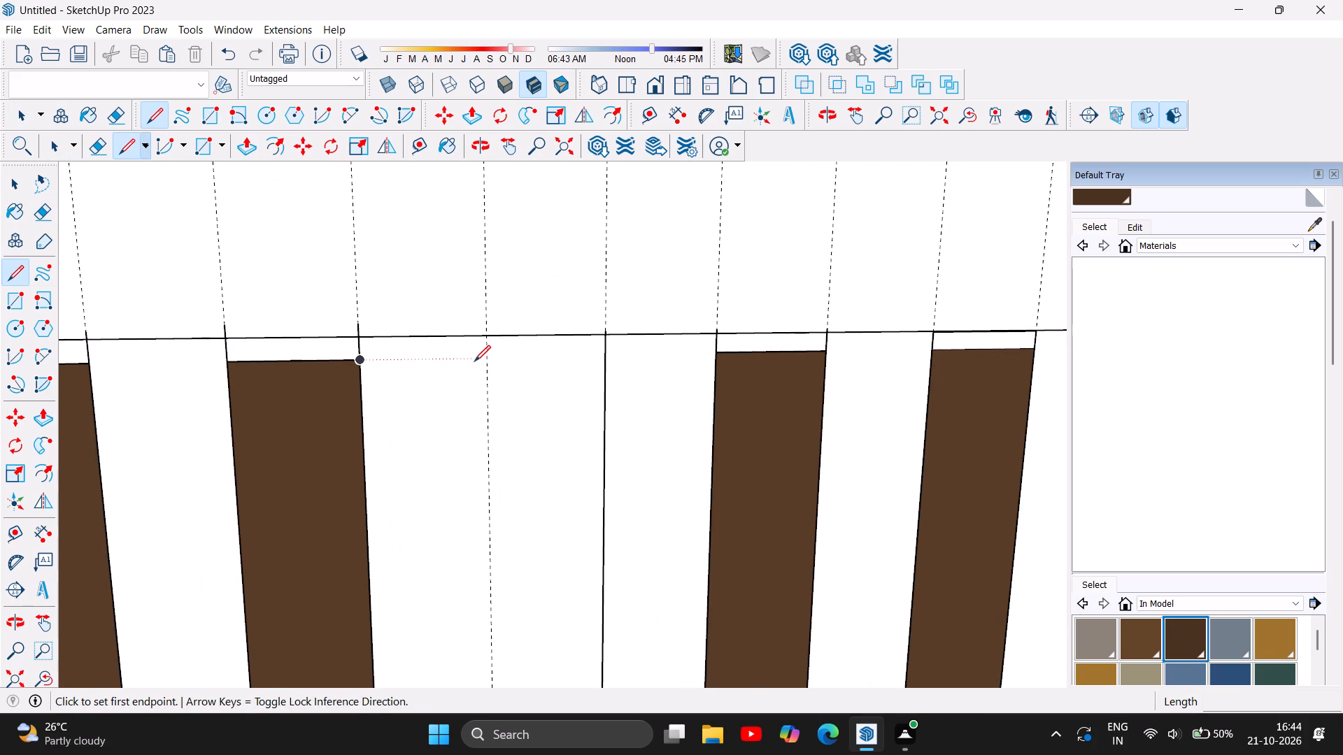
left_click(485, 361)
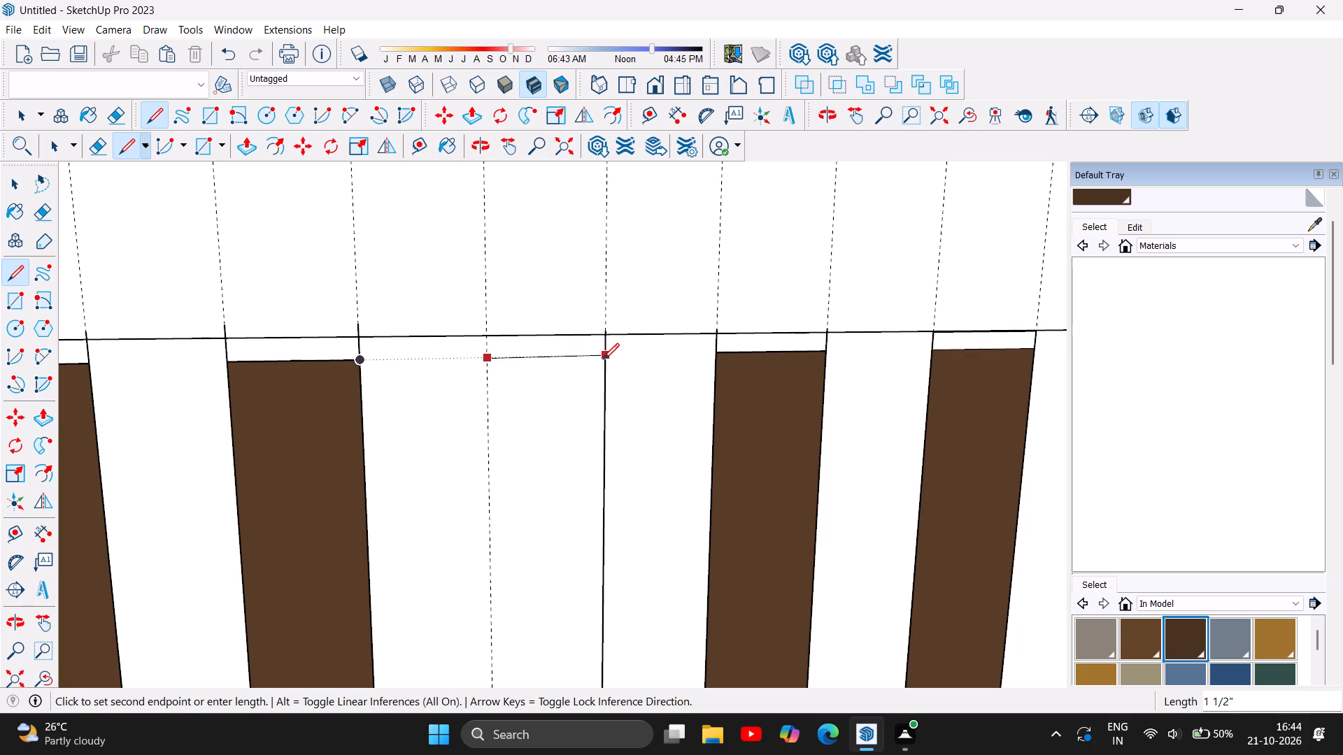
left_click(603, 359)
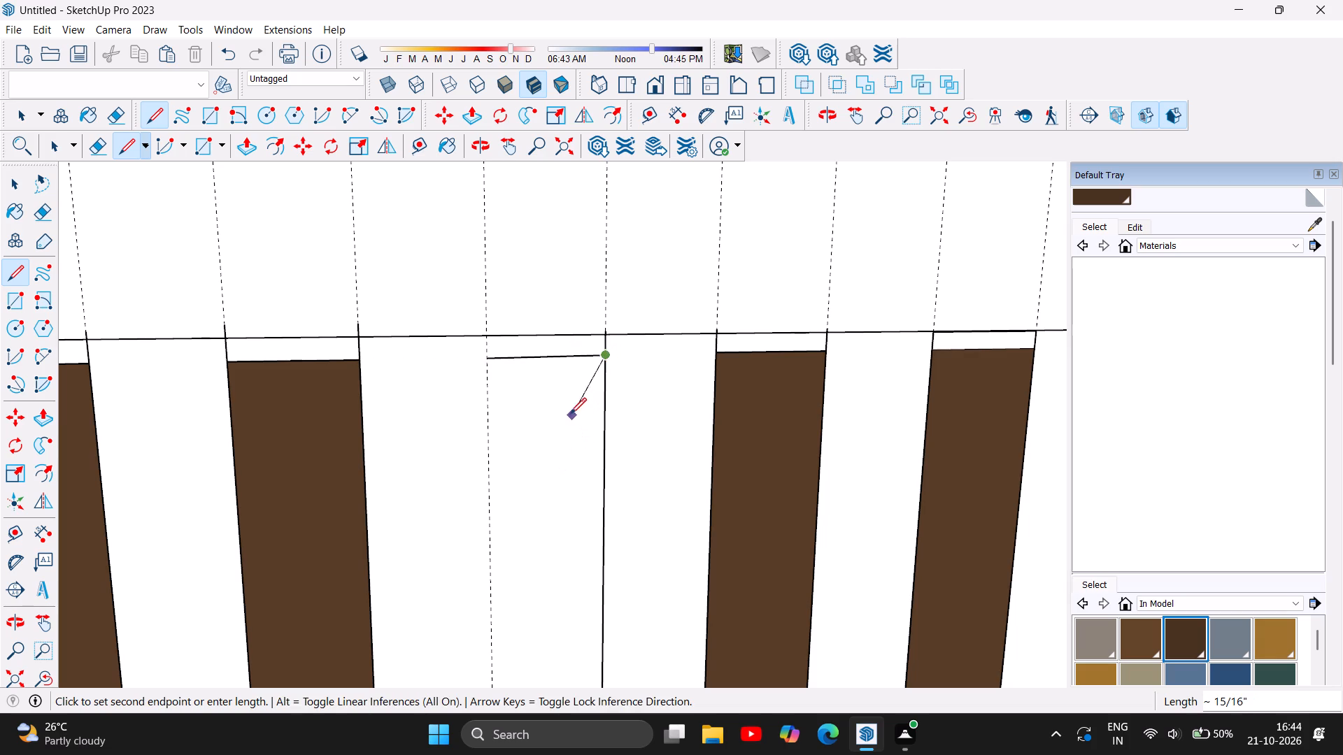
key("Escape")
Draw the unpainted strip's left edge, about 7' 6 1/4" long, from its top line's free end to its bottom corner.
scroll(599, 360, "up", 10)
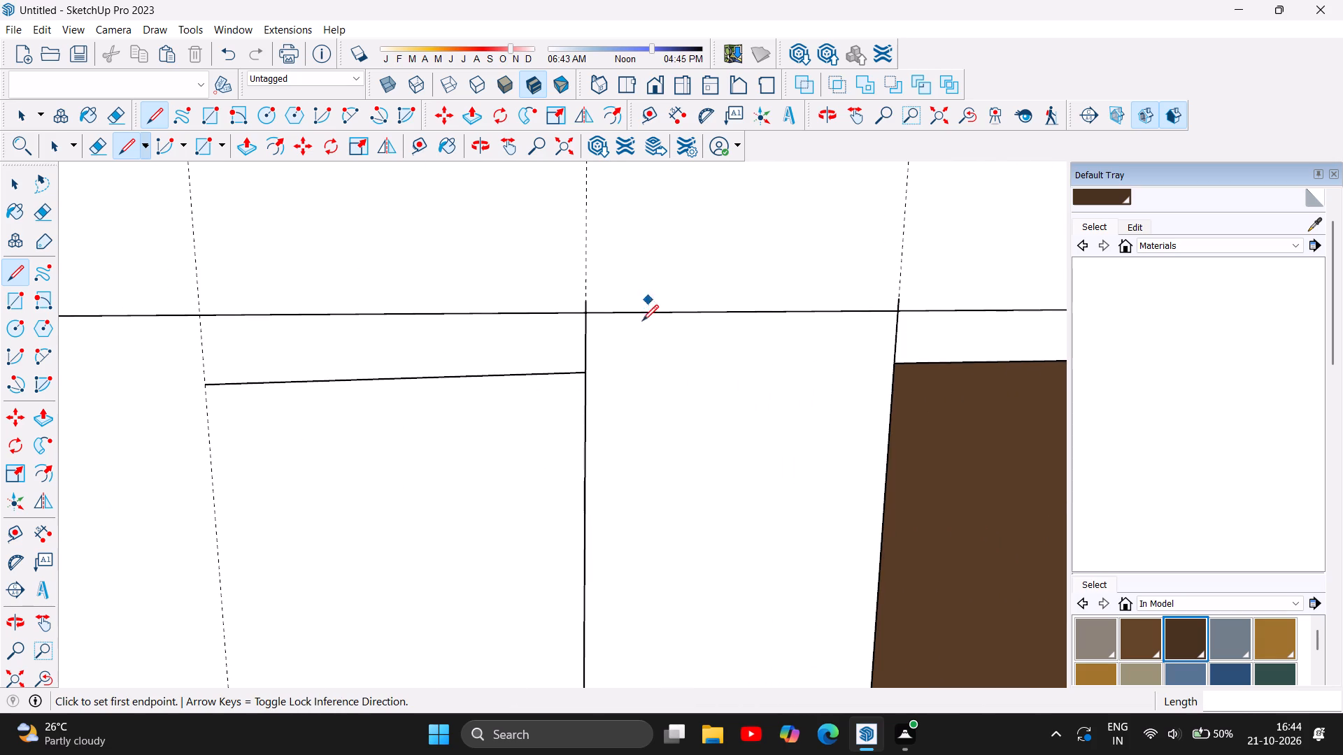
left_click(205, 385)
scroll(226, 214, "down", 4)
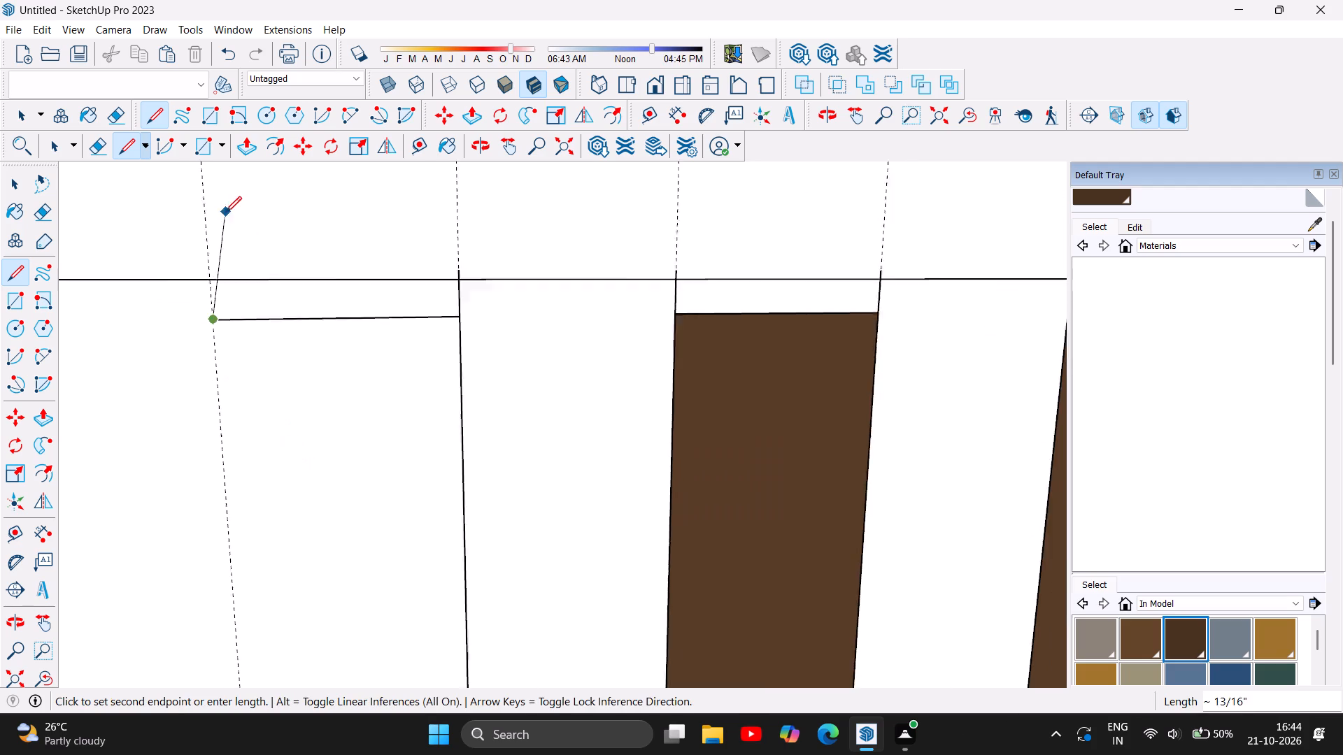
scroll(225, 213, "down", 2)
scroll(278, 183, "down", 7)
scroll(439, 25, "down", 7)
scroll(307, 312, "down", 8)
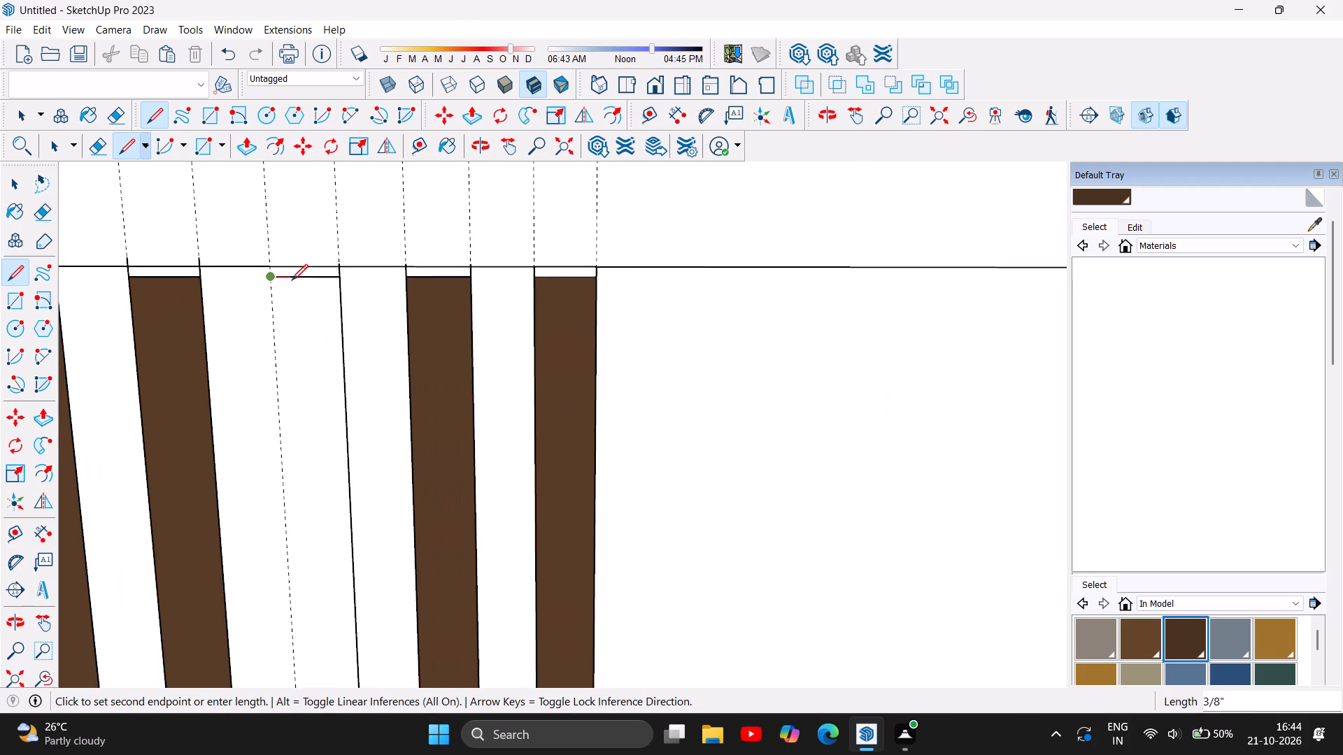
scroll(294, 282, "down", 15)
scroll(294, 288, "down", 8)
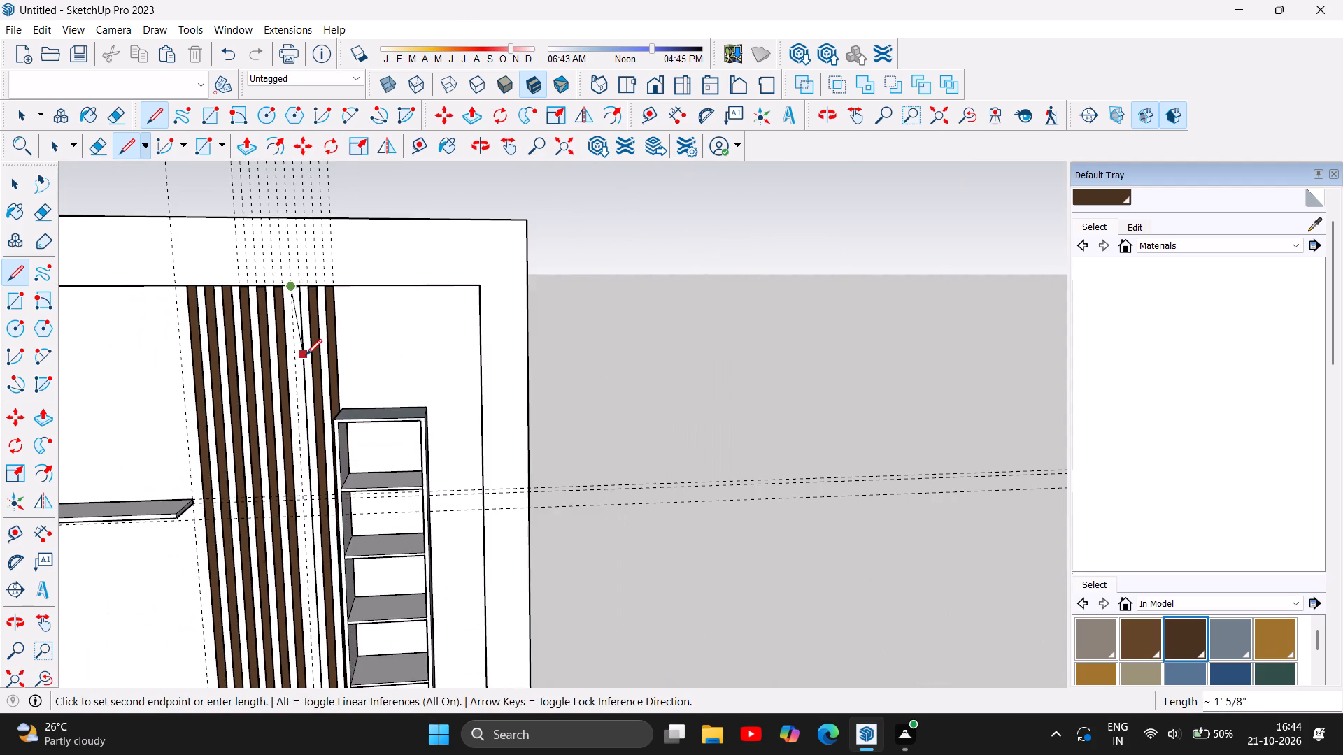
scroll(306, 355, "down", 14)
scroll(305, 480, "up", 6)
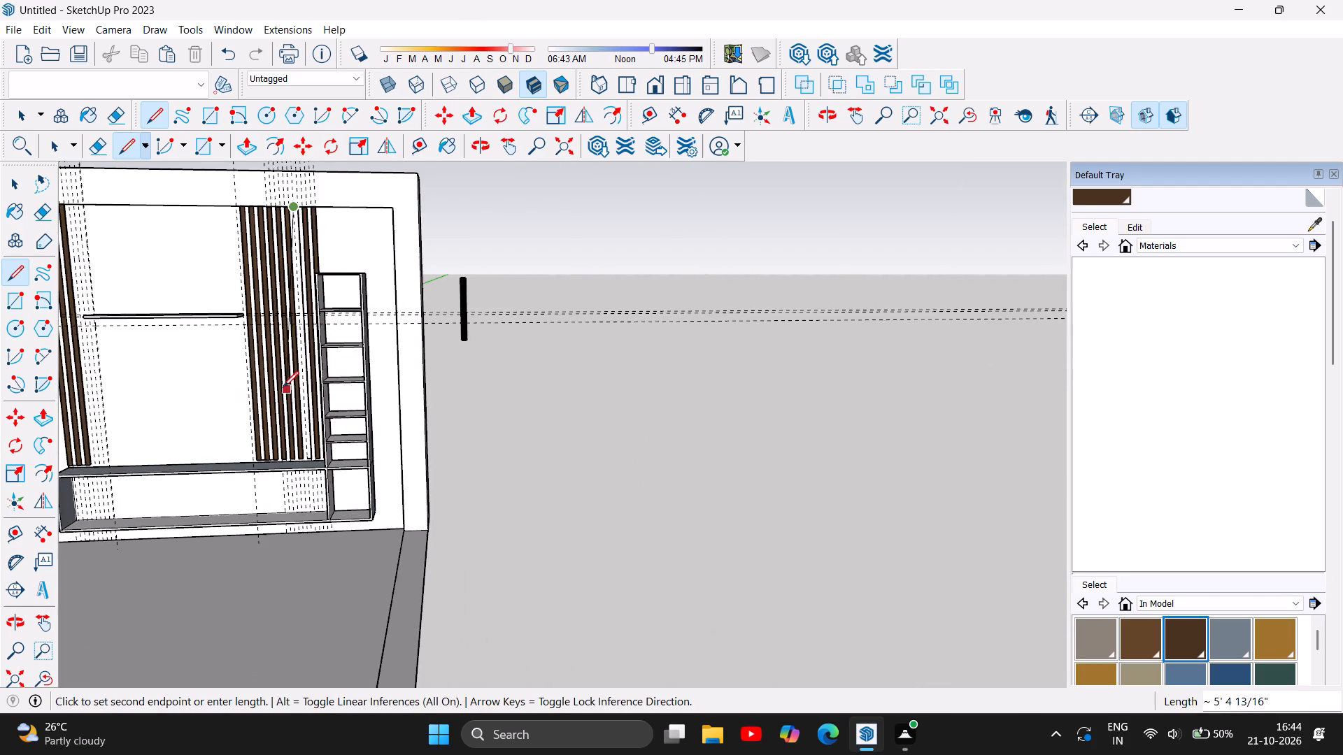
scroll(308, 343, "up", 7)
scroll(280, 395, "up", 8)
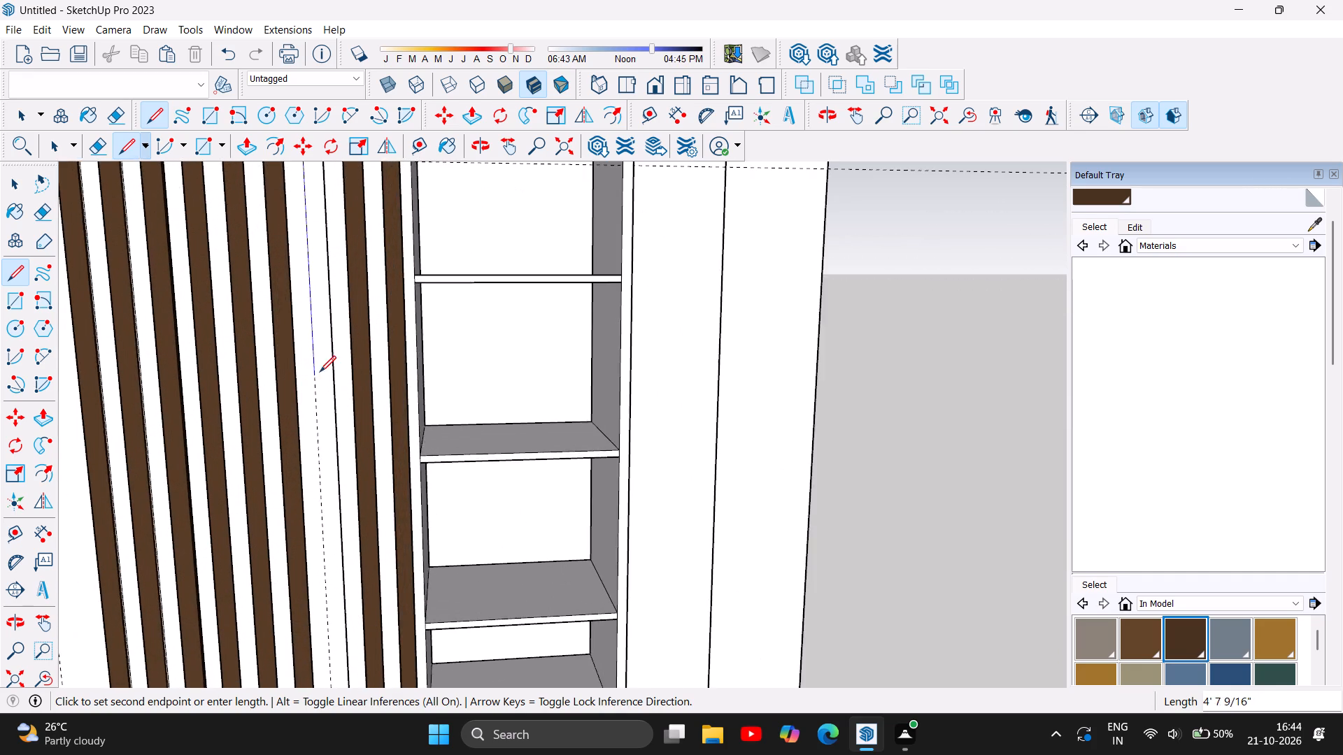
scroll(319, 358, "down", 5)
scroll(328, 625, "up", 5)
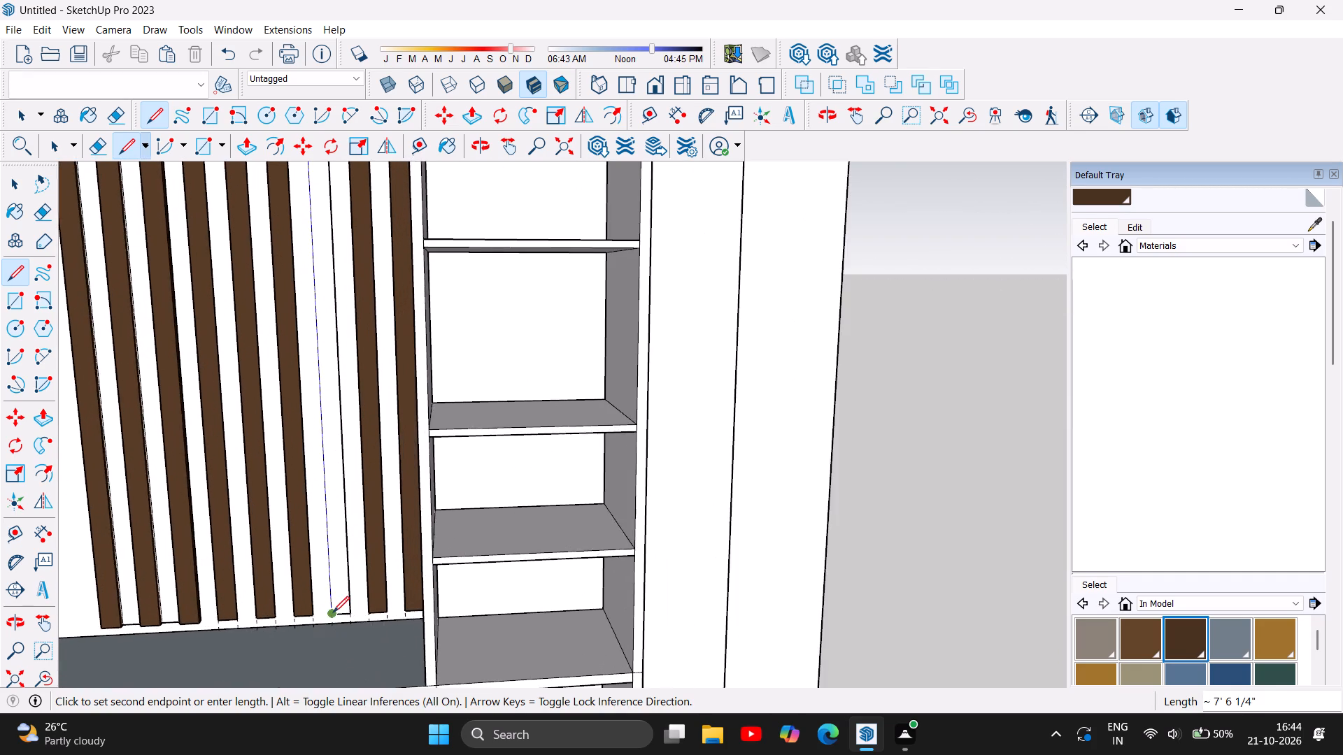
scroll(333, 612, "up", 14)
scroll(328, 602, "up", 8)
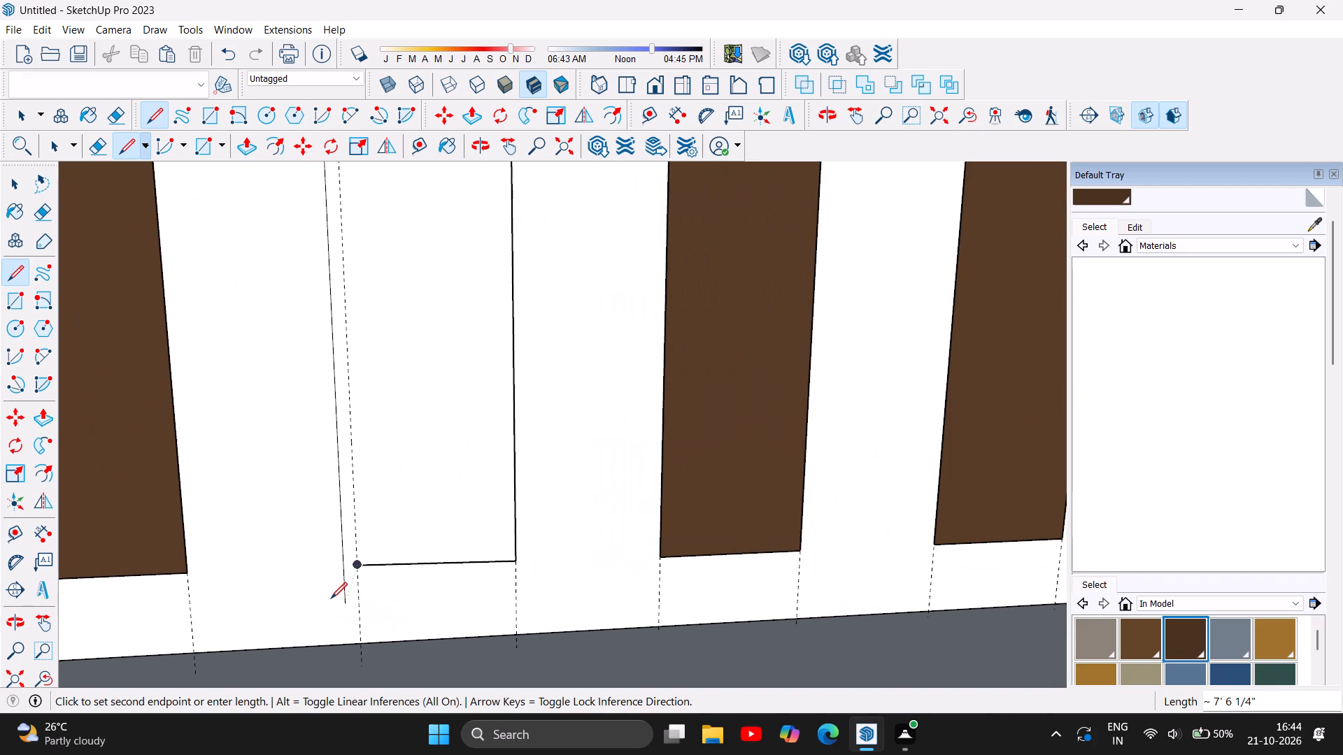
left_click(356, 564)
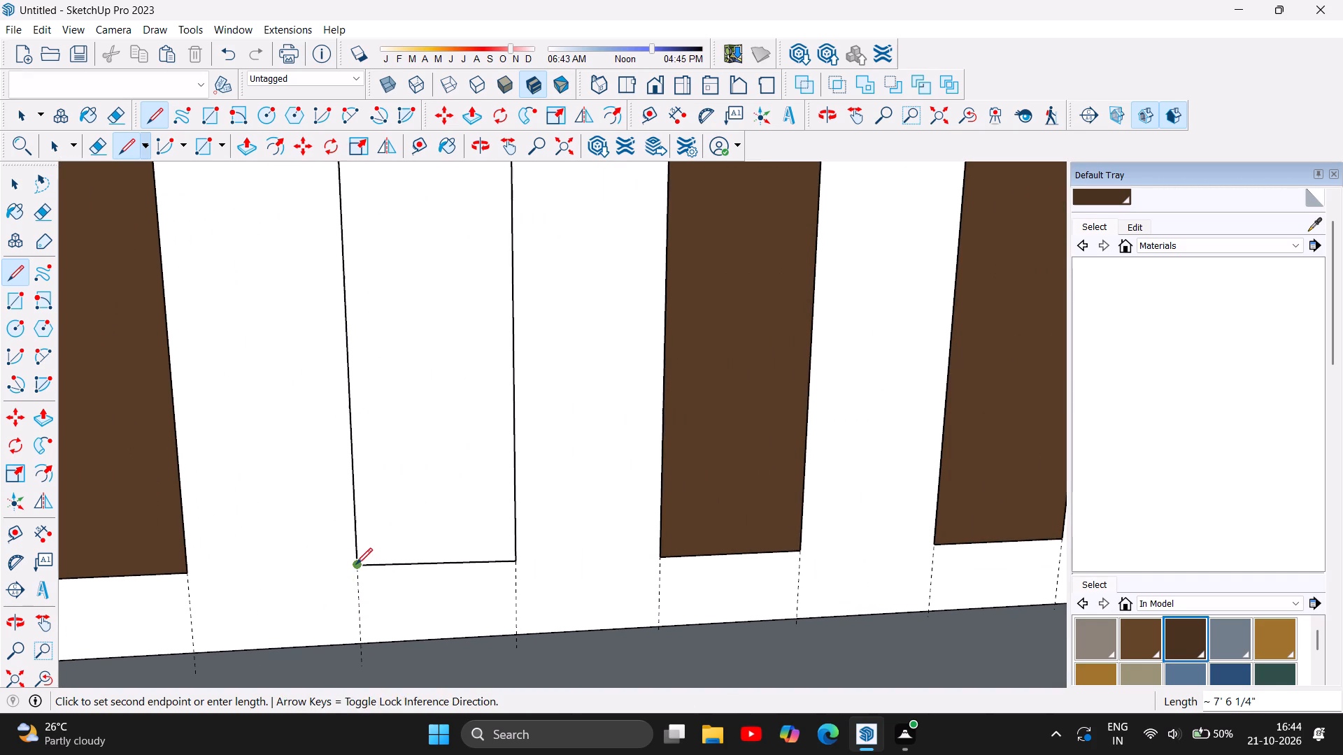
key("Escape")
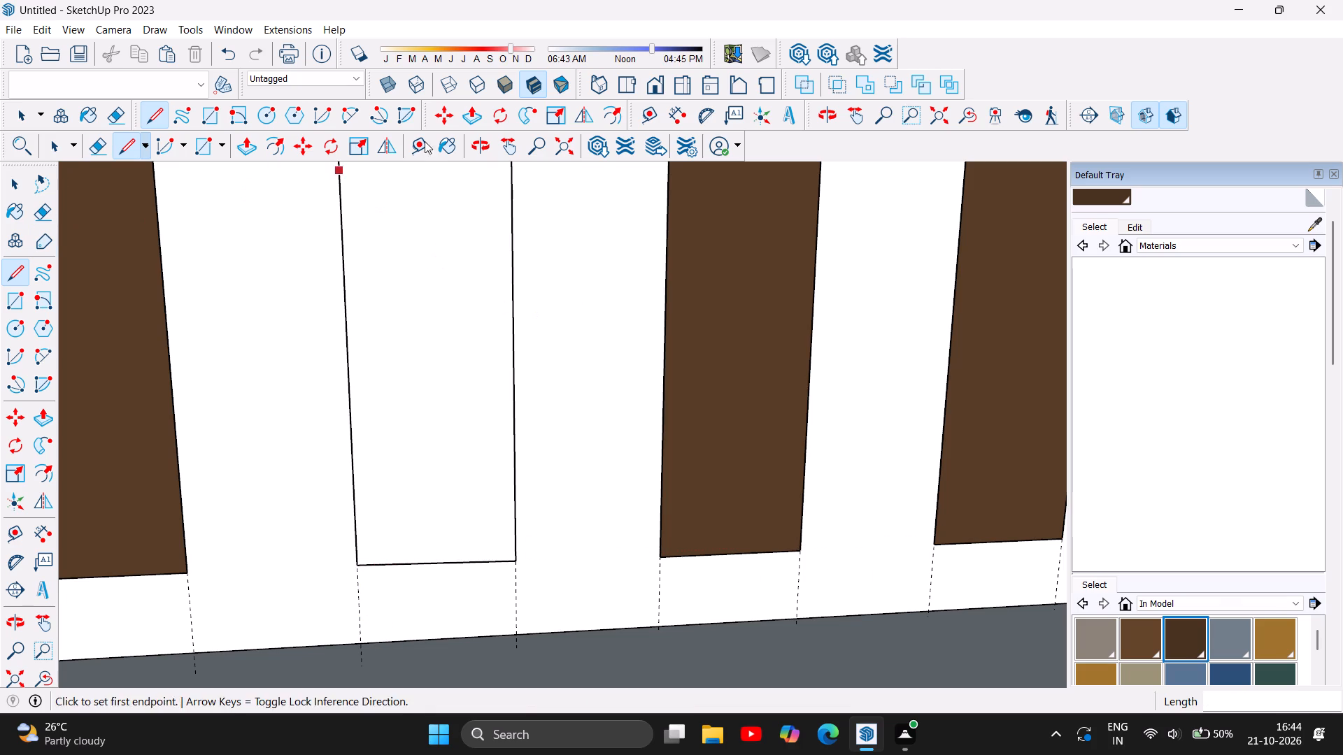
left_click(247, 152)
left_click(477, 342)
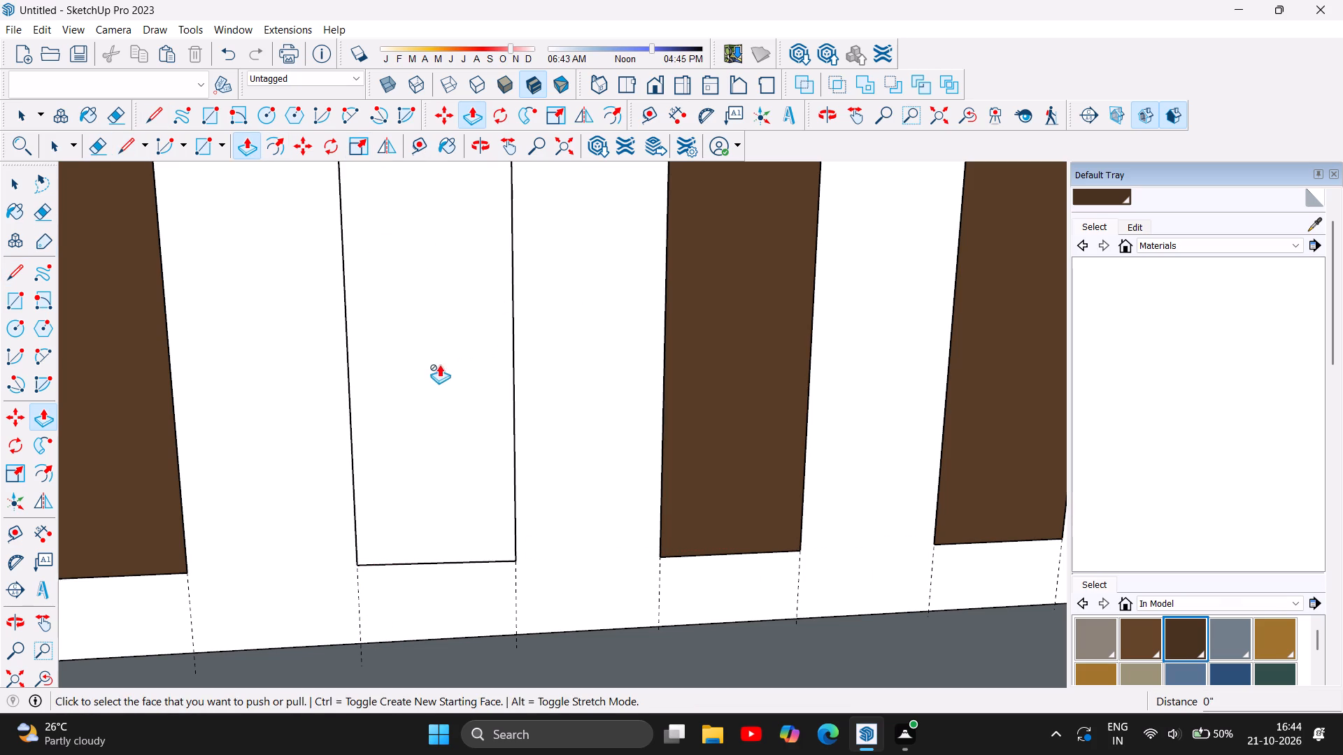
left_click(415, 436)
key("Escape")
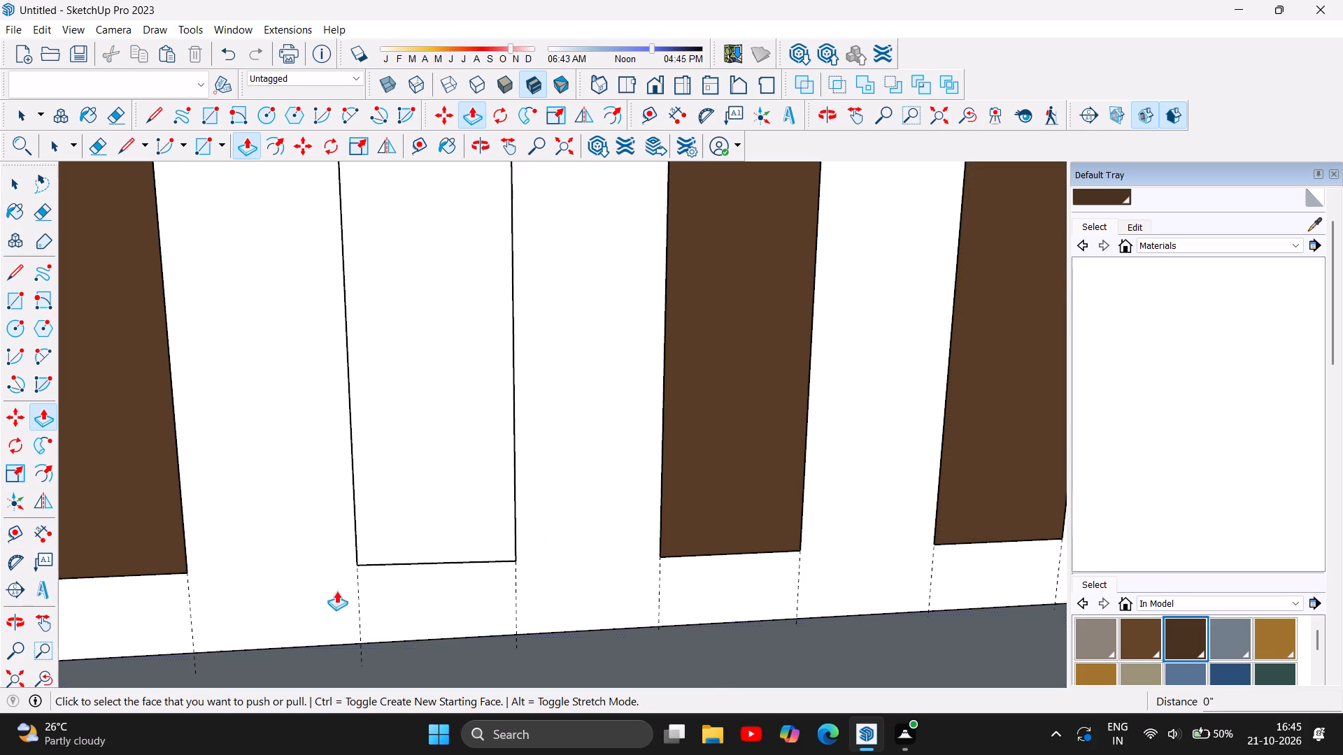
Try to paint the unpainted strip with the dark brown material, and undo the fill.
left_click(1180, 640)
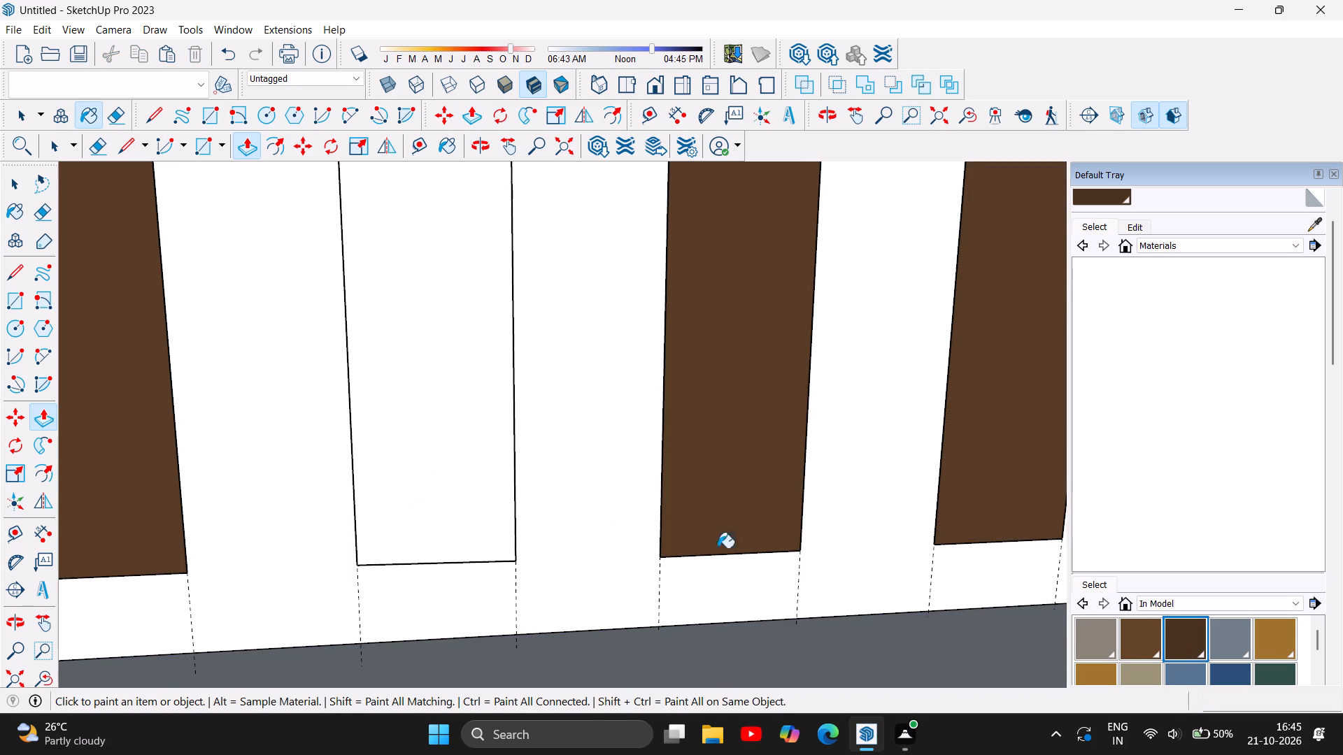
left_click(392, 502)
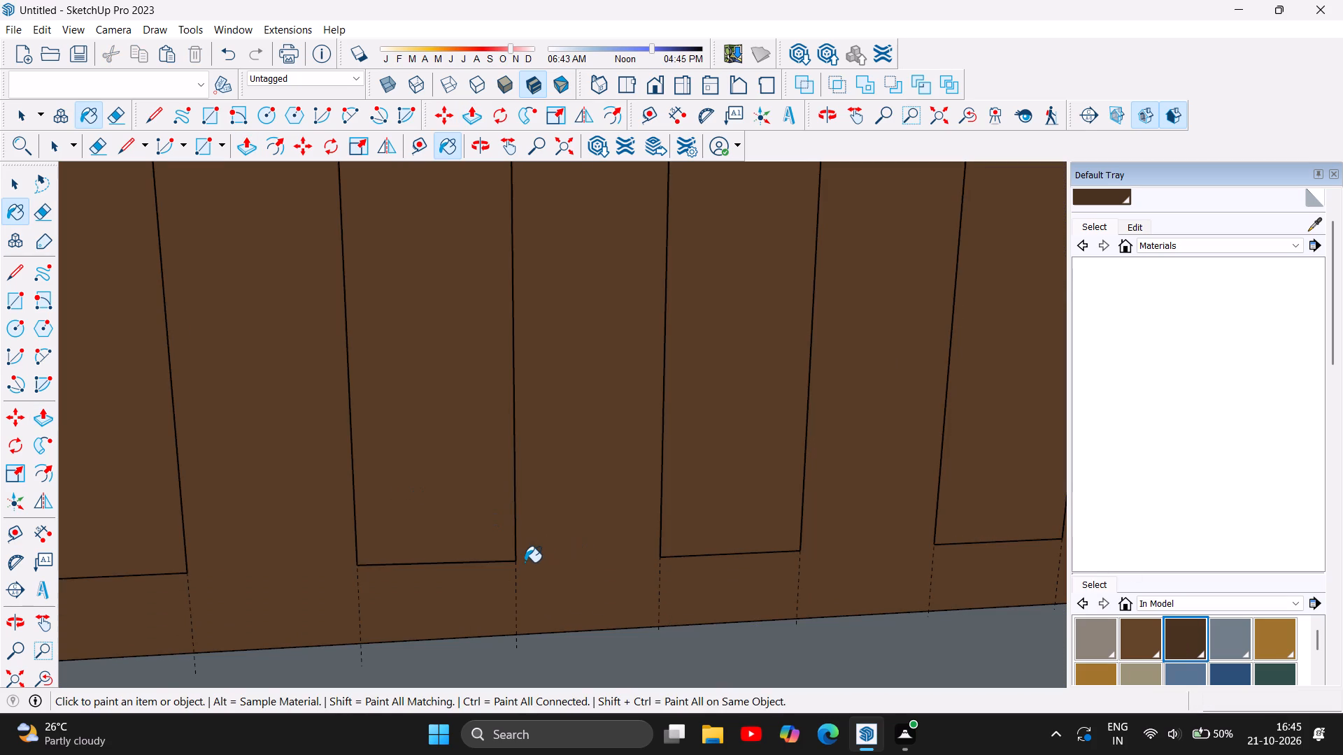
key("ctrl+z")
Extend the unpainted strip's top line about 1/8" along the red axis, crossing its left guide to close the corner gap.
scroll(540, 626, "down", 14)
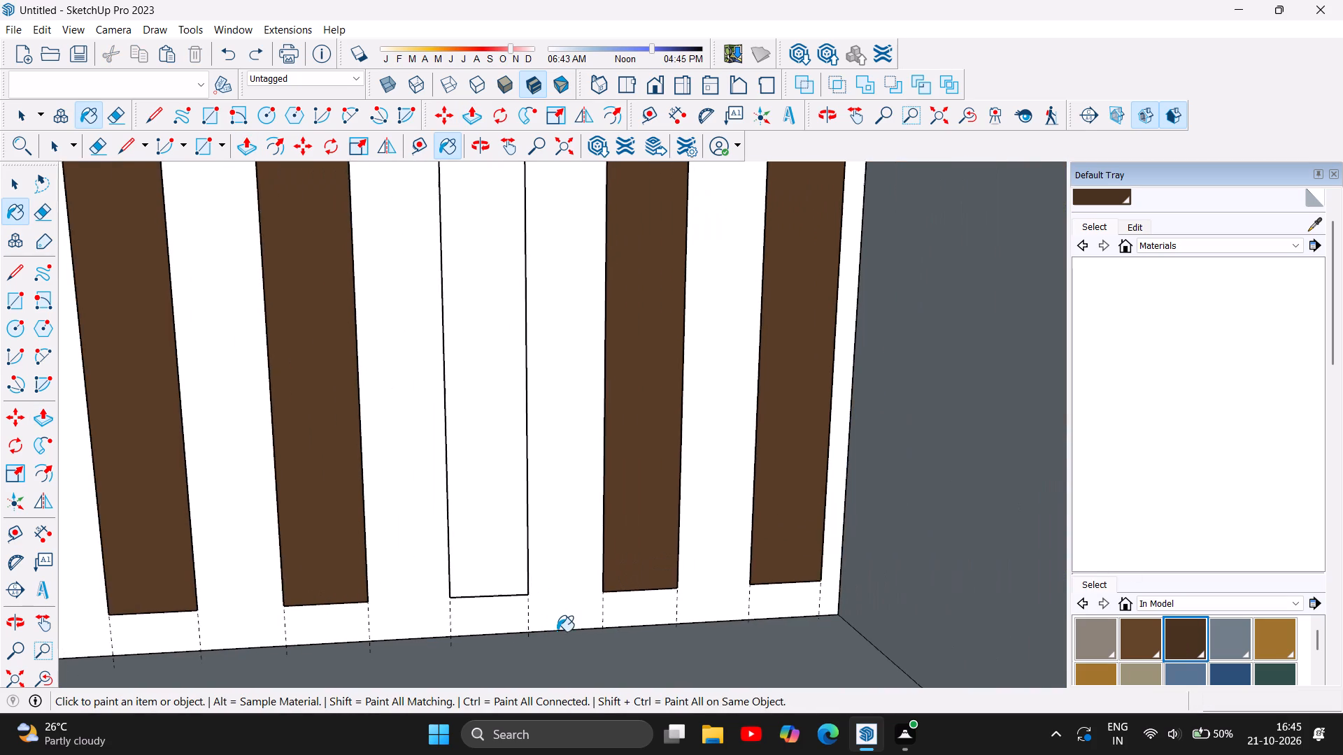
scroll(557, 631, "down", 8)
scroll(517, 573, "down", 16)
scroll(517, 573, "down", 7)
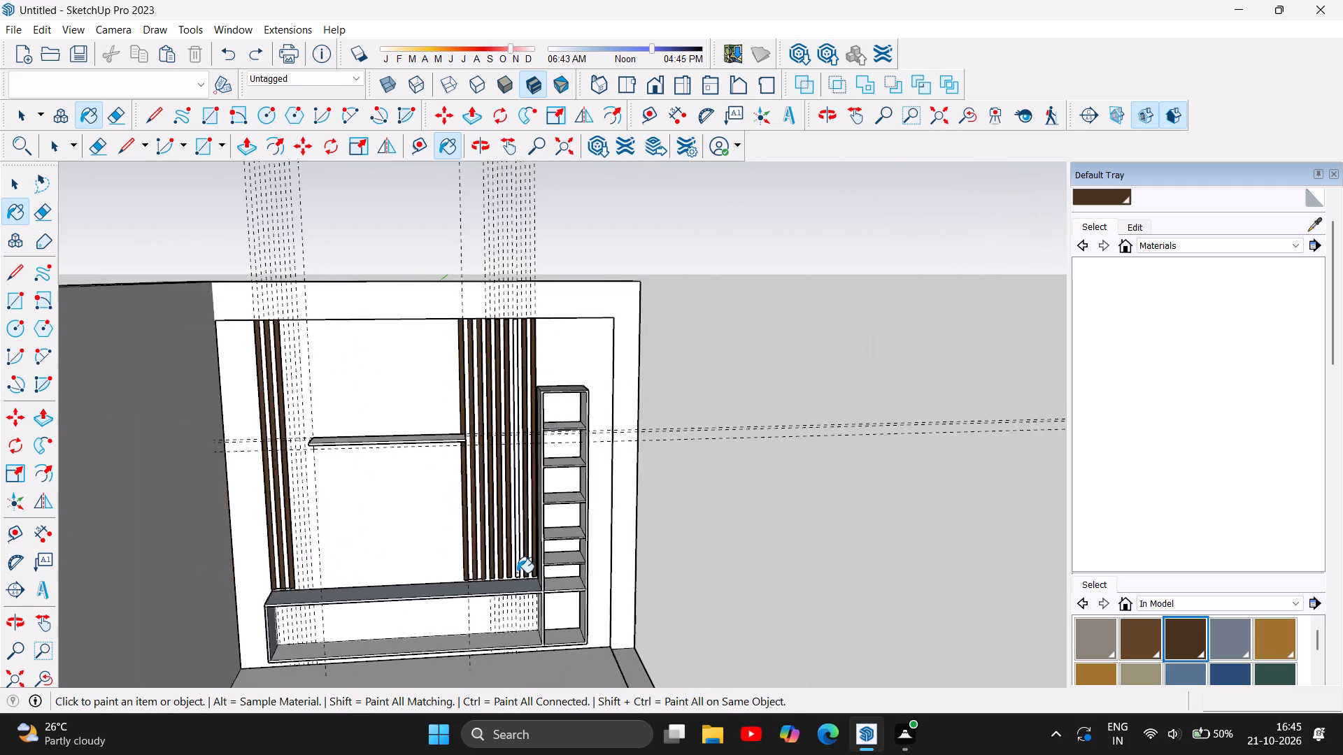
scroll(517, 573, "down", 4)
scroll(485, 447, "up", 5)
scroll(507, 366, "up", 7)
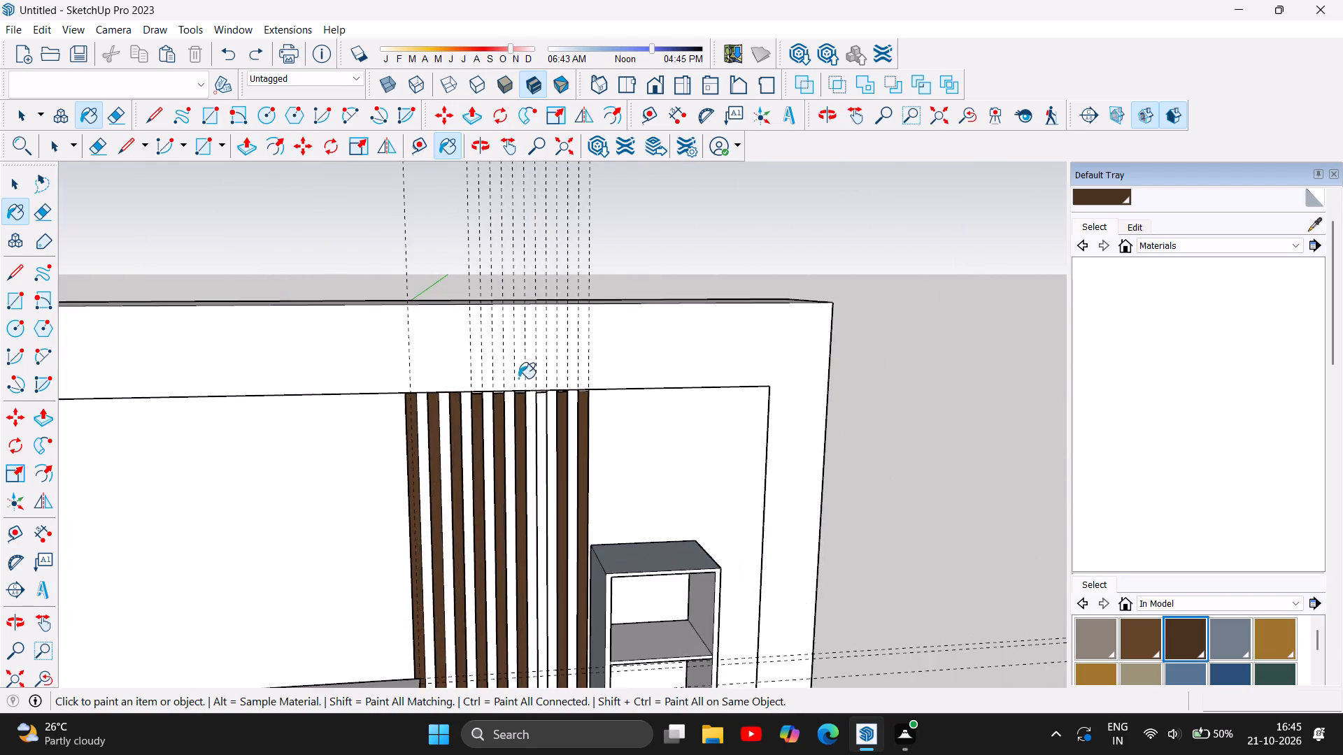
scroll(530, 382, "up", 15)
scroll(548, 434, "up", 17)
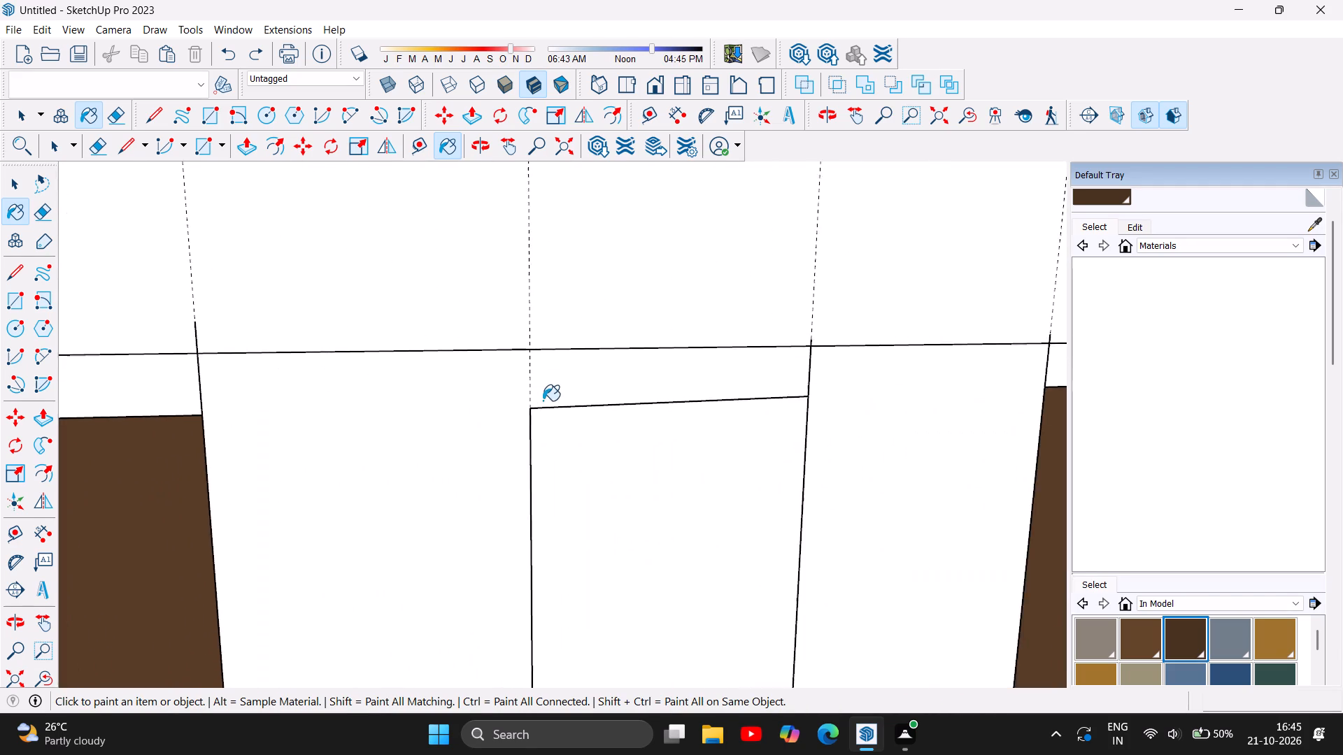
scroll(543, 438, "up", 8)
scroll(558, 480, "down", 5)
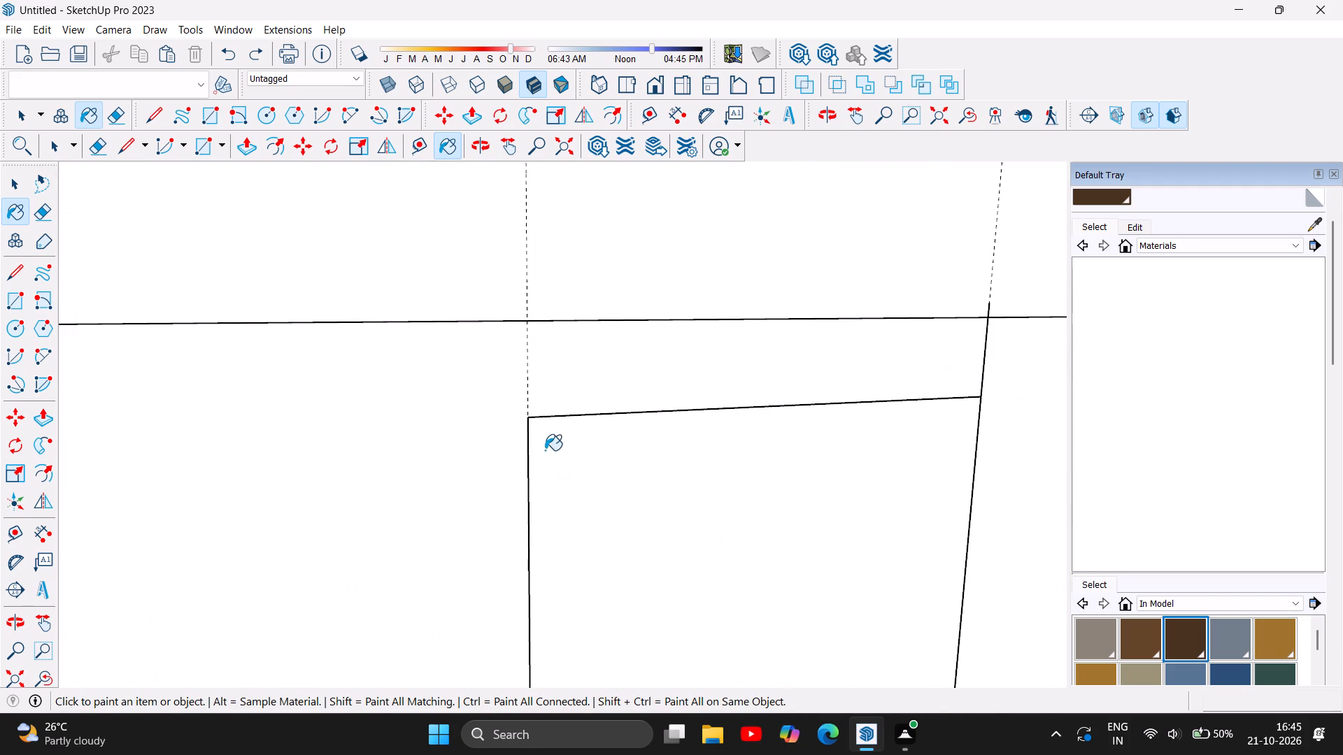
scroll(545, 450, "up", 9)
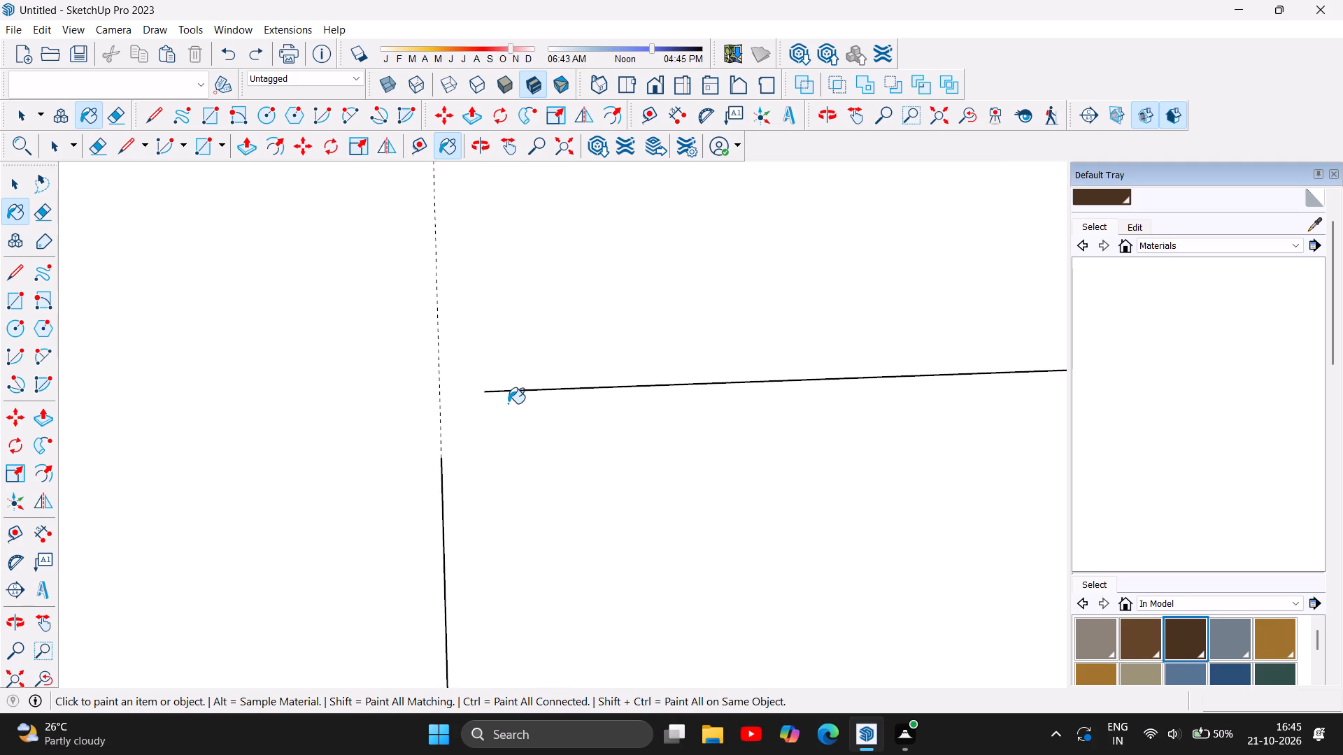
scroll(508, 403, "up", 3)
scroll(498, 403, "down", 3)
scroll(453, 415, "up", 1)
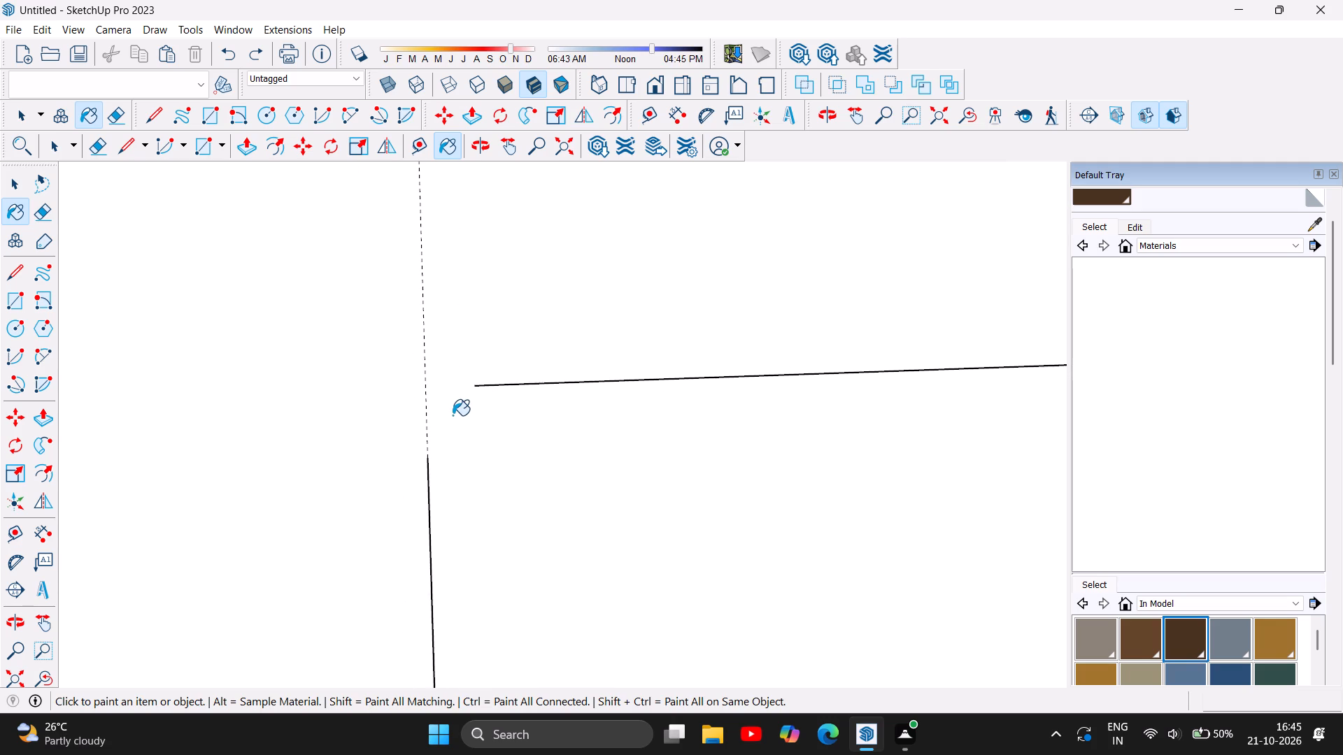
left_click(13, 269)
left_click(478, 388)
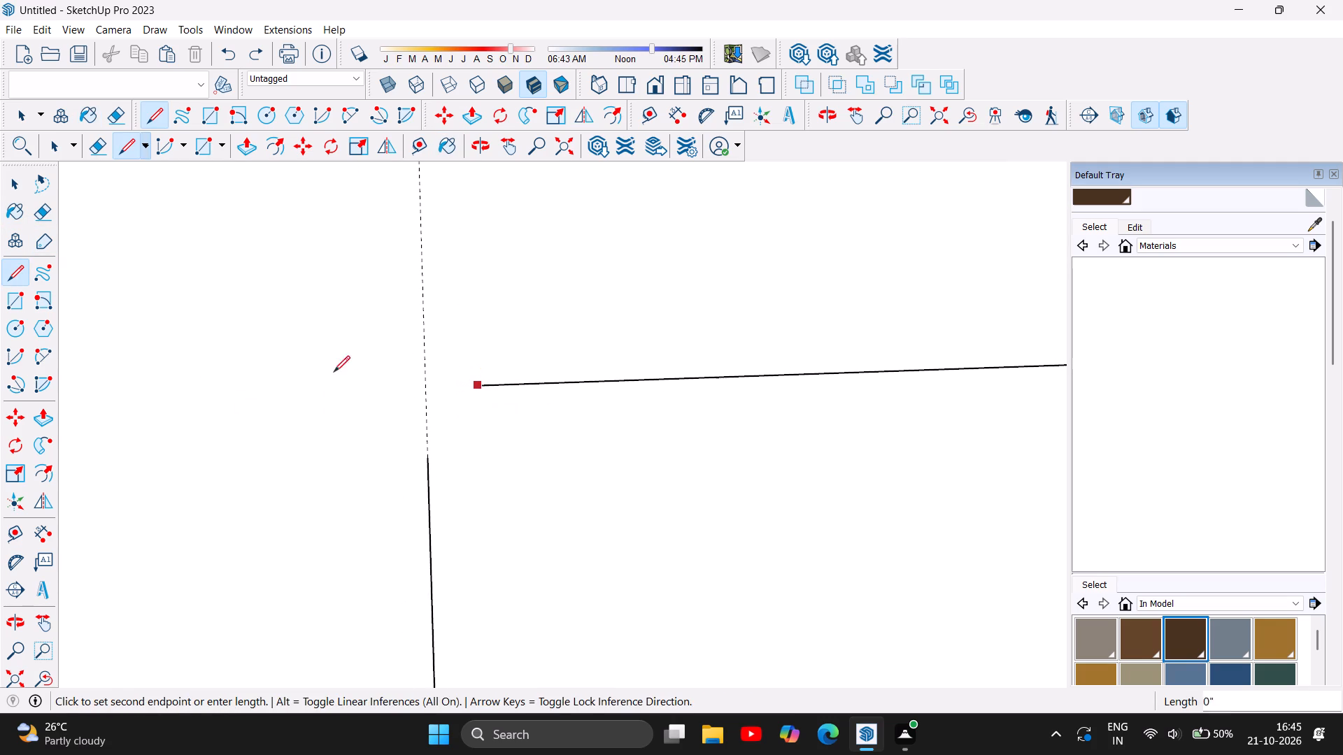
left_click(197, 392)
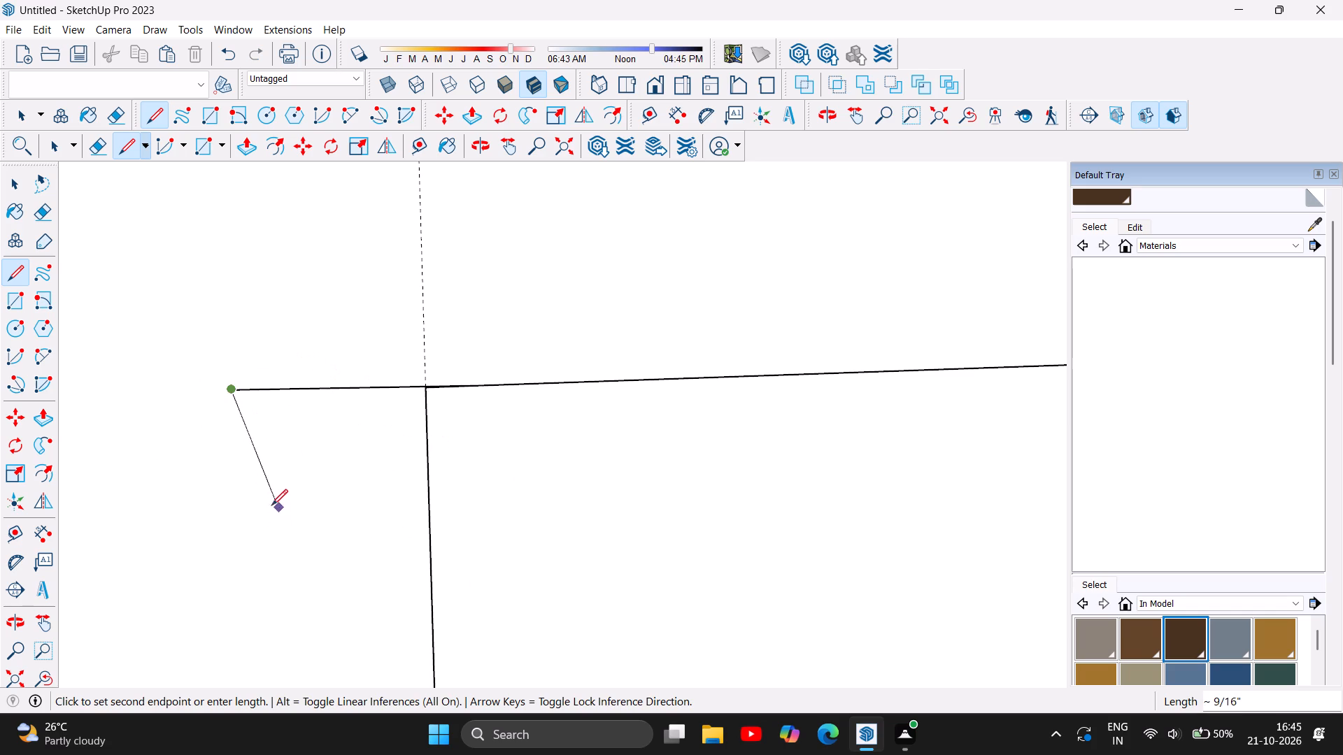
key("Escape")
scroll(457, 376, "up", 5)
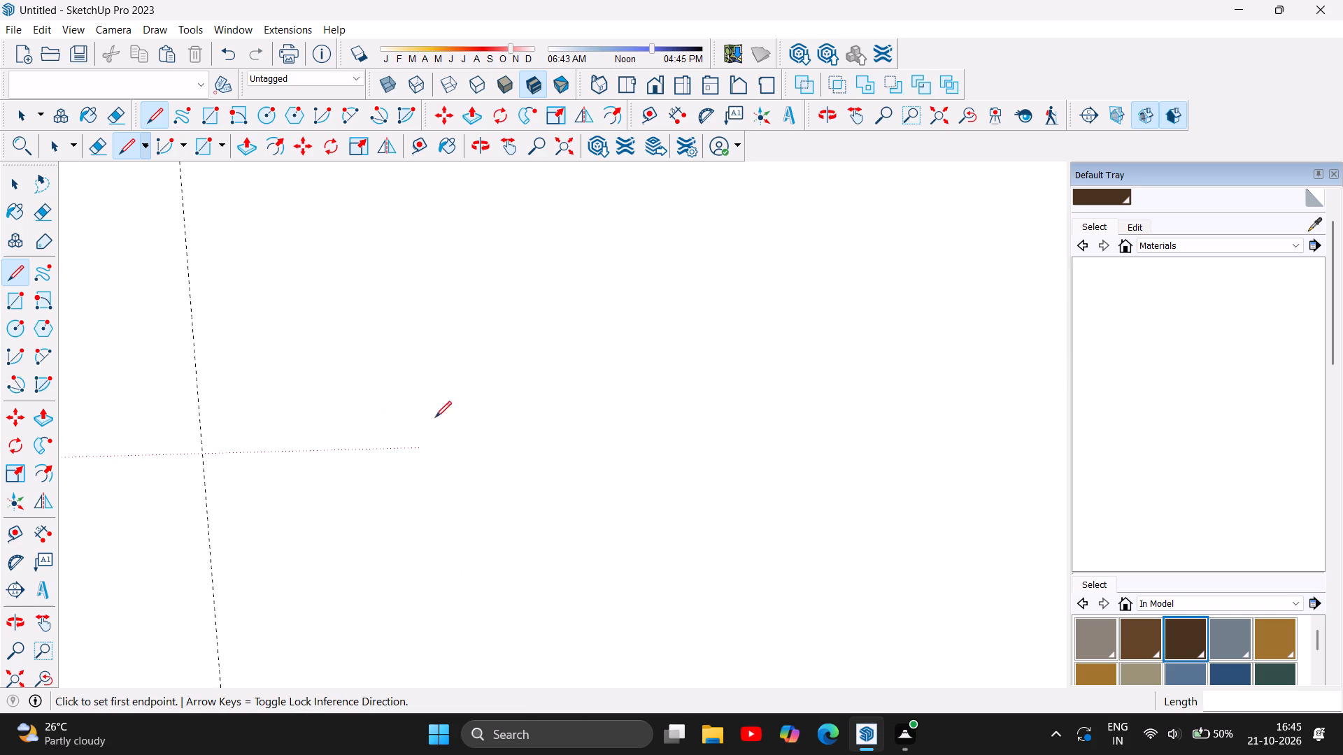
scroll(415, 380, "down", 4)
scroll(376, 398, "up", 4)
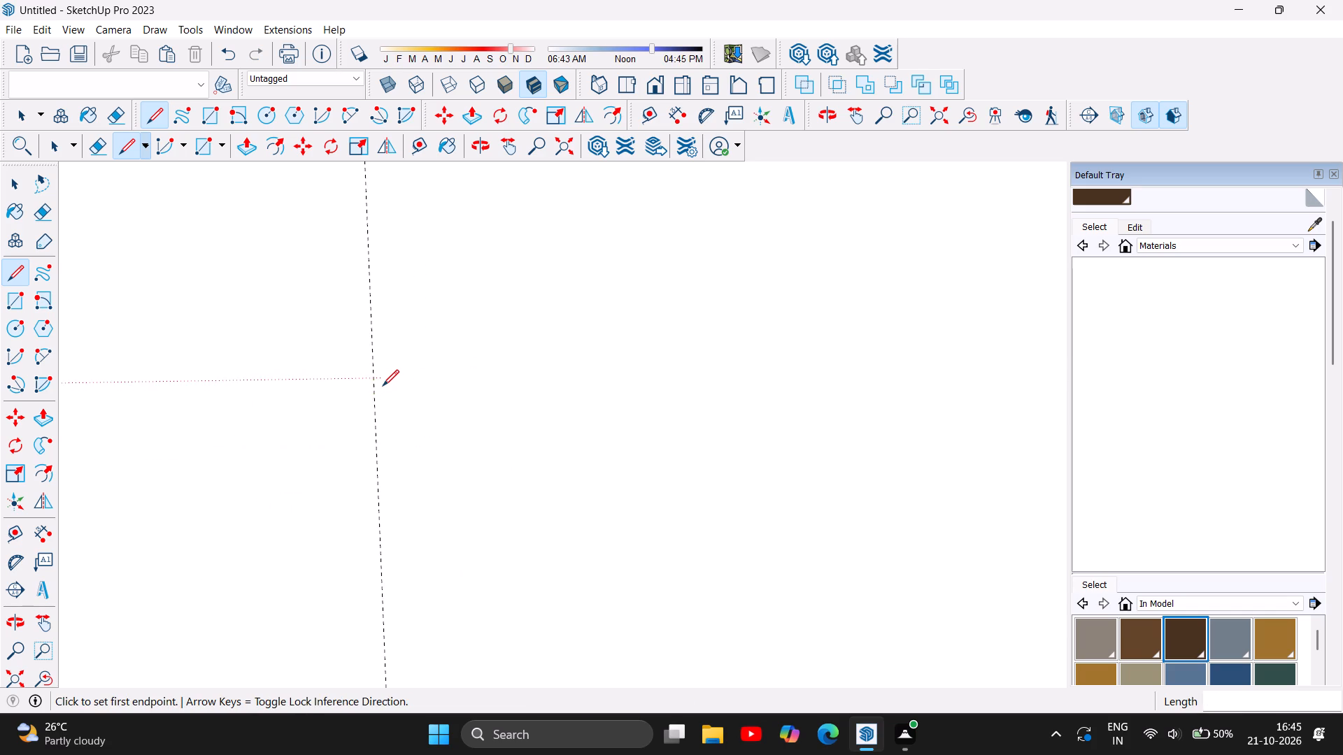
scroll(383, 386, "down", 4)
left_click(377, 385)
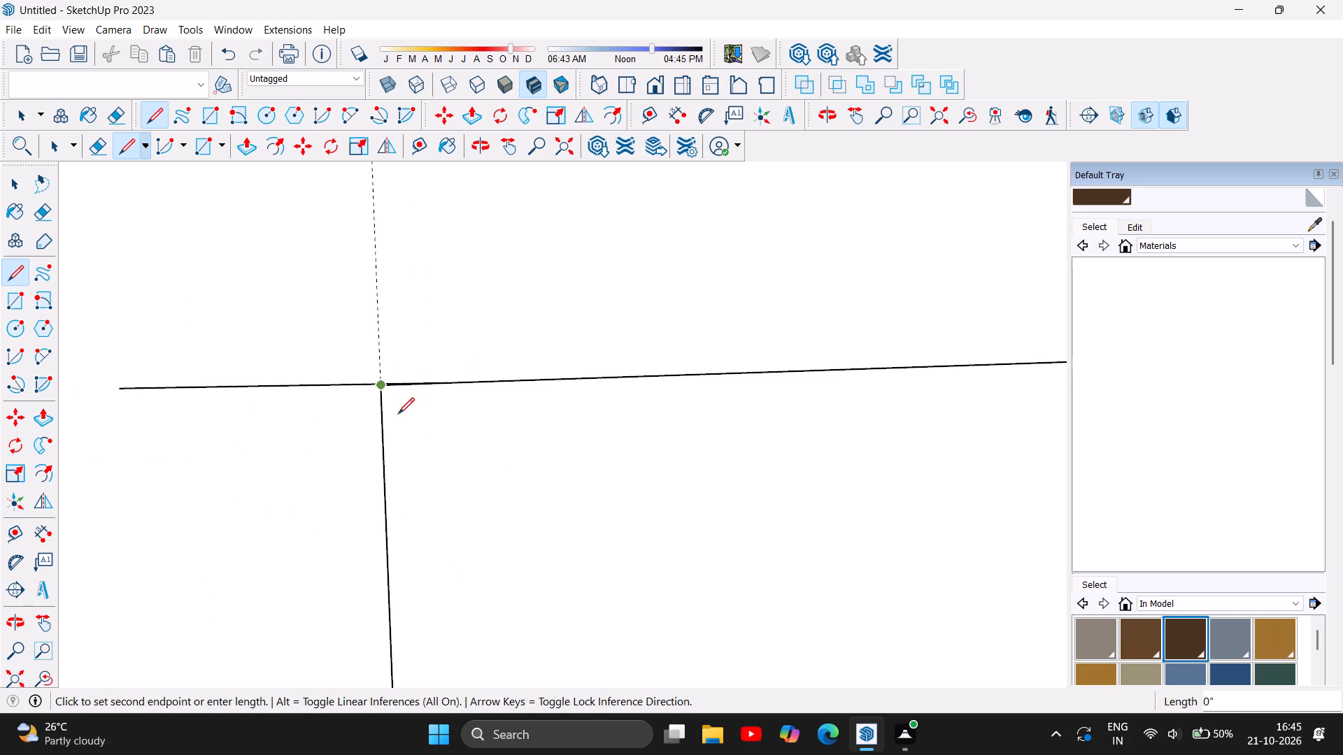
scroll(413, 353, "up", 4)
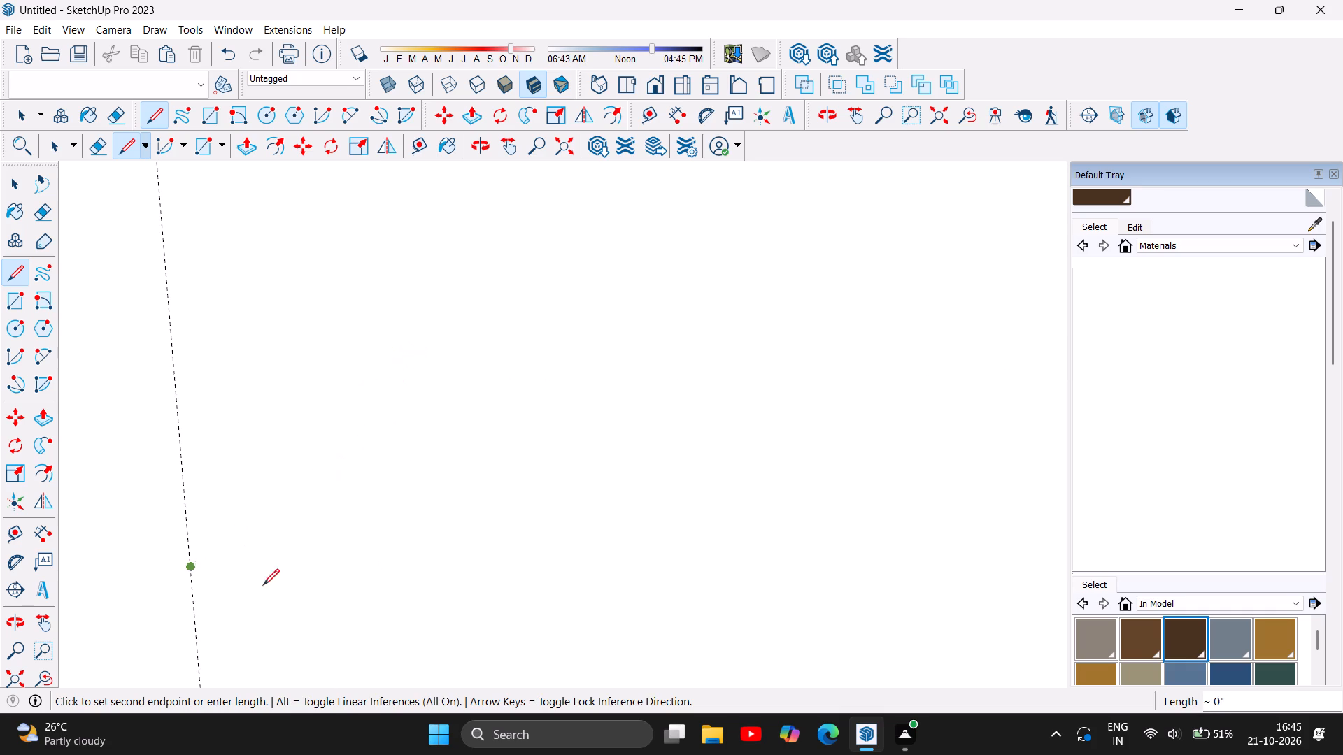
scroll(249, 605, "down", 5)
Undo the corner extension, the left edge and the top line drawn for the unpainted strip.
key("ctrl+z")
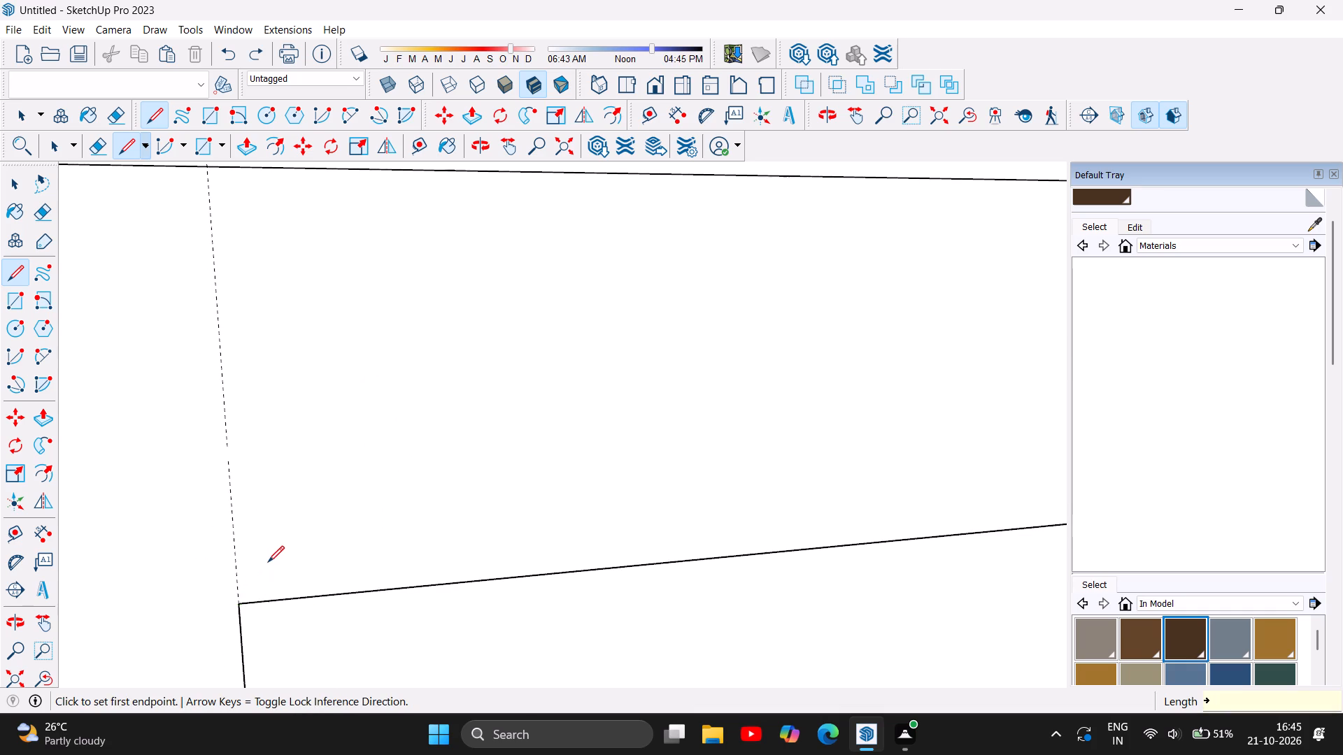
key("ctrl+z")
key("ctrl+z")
Delete the unpainted strip's remaining long right edge.
scroll(269, 419, "down", 12)
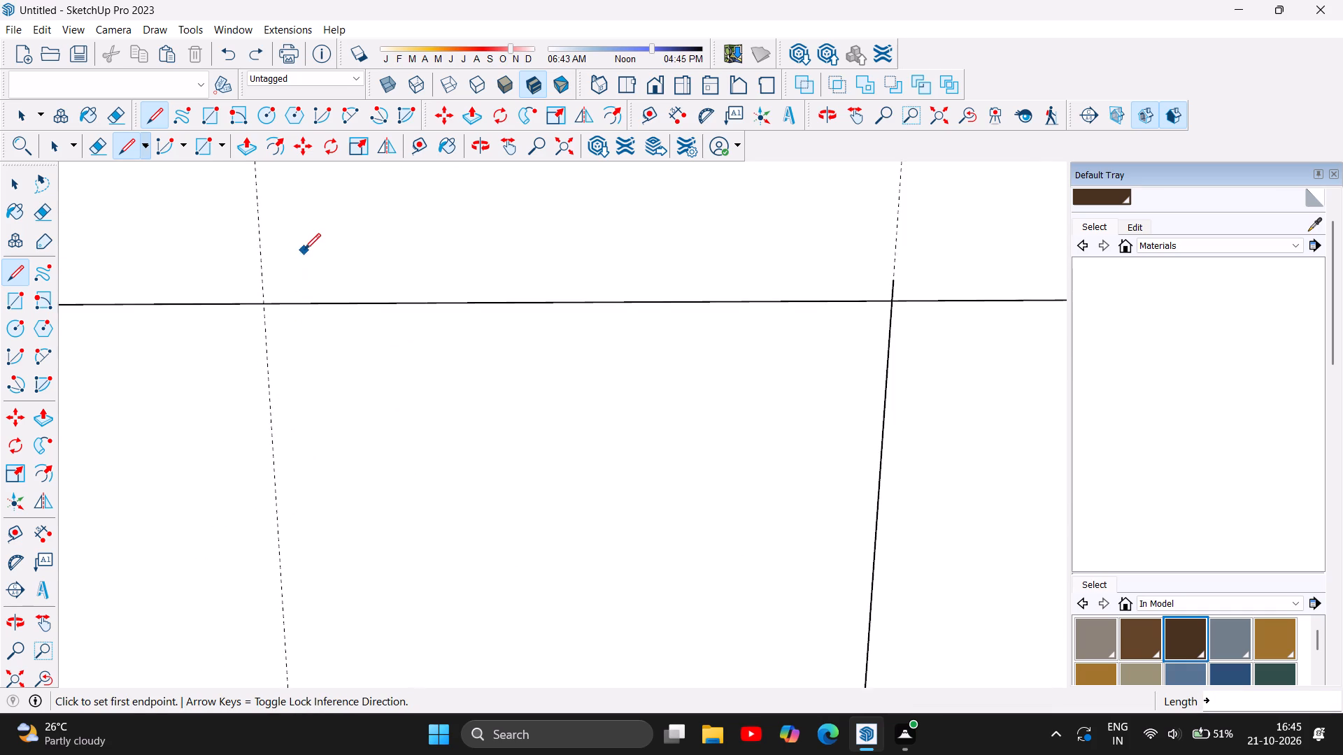
scroll(304, 250, "down", 4)
scroll(371, 206, "down", 10)
scroll(495, 182, "down", 5)
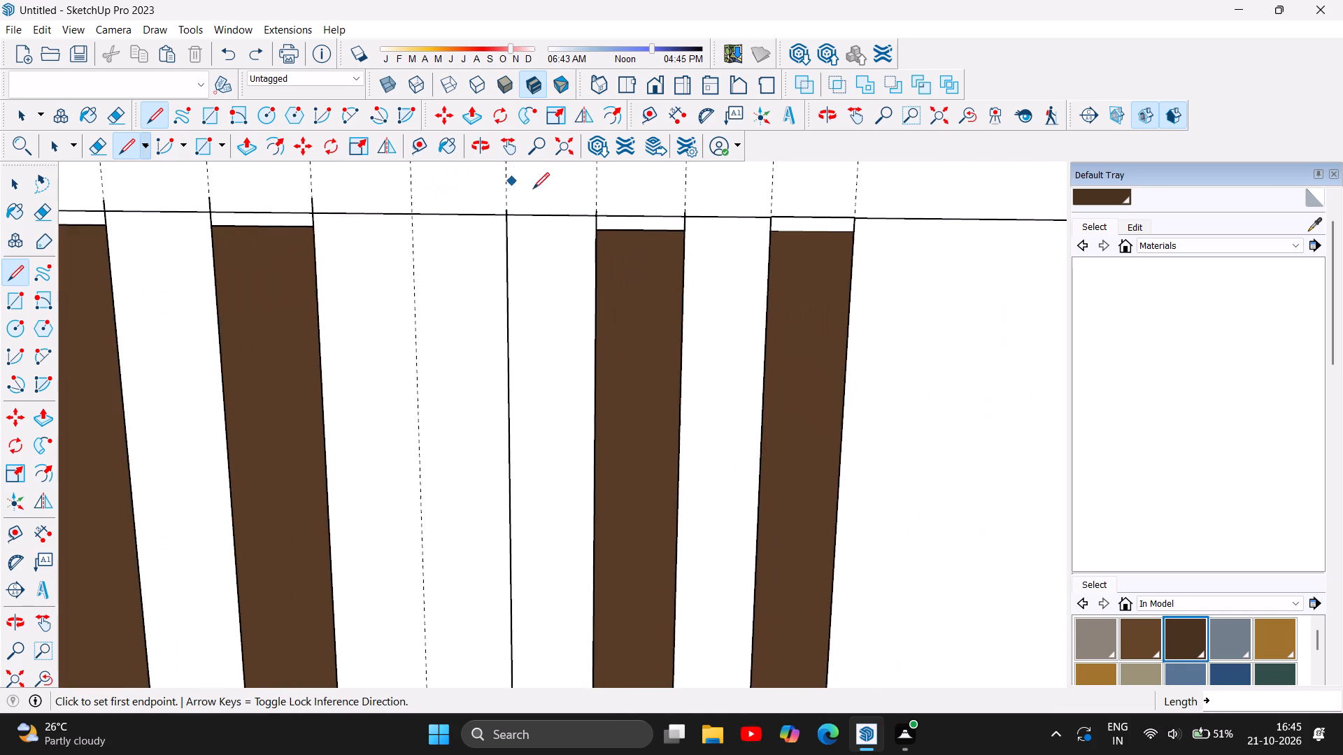
scroll(538, 187, "down", 11)
scroll(891, 311, "down", 2)
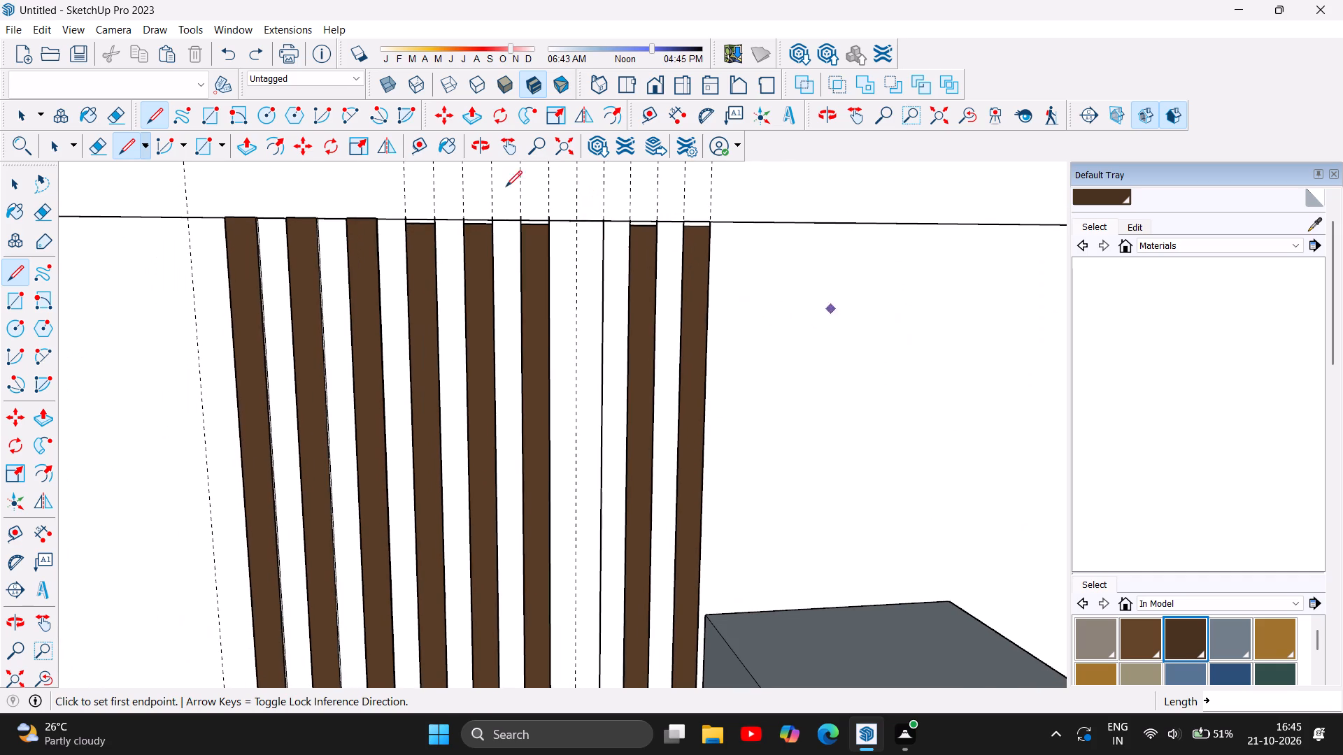
left_click(19, 184)
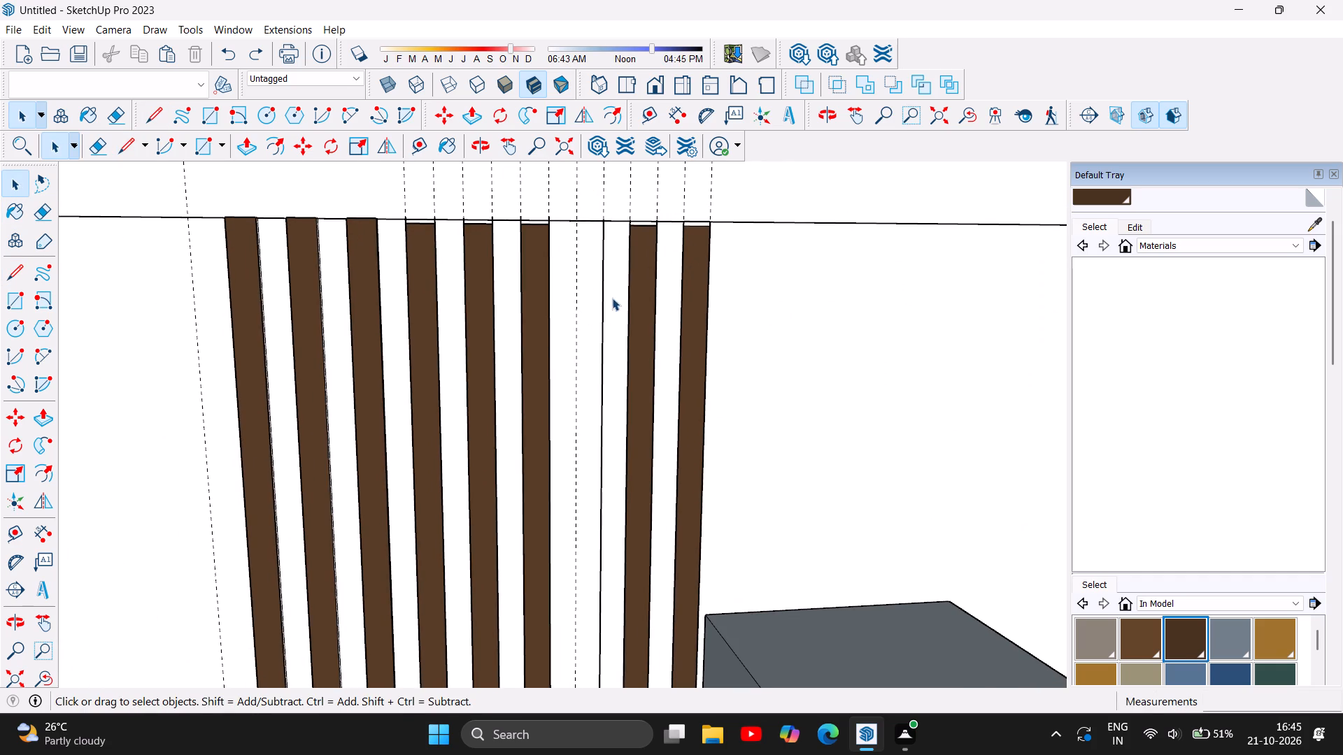
left_click(602, 303)
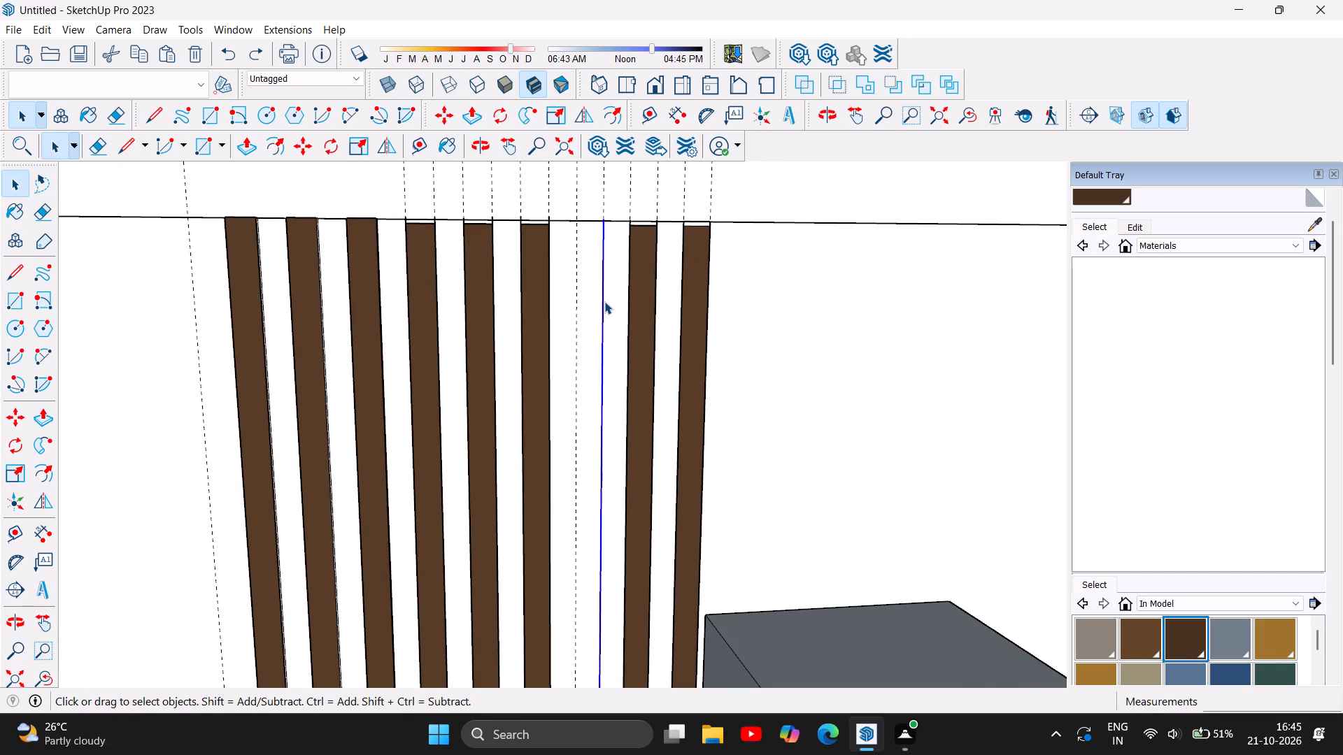
key("Delete")
scroll(608, 215, "up", 5)
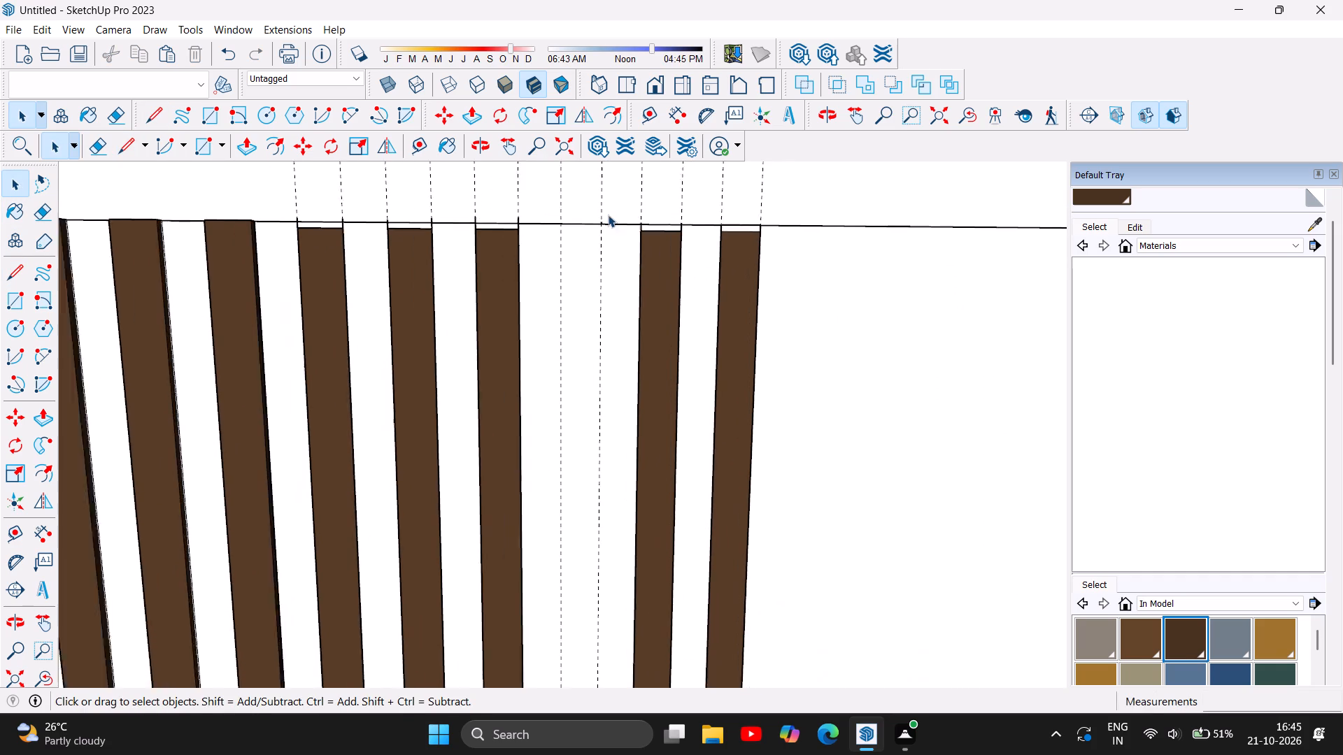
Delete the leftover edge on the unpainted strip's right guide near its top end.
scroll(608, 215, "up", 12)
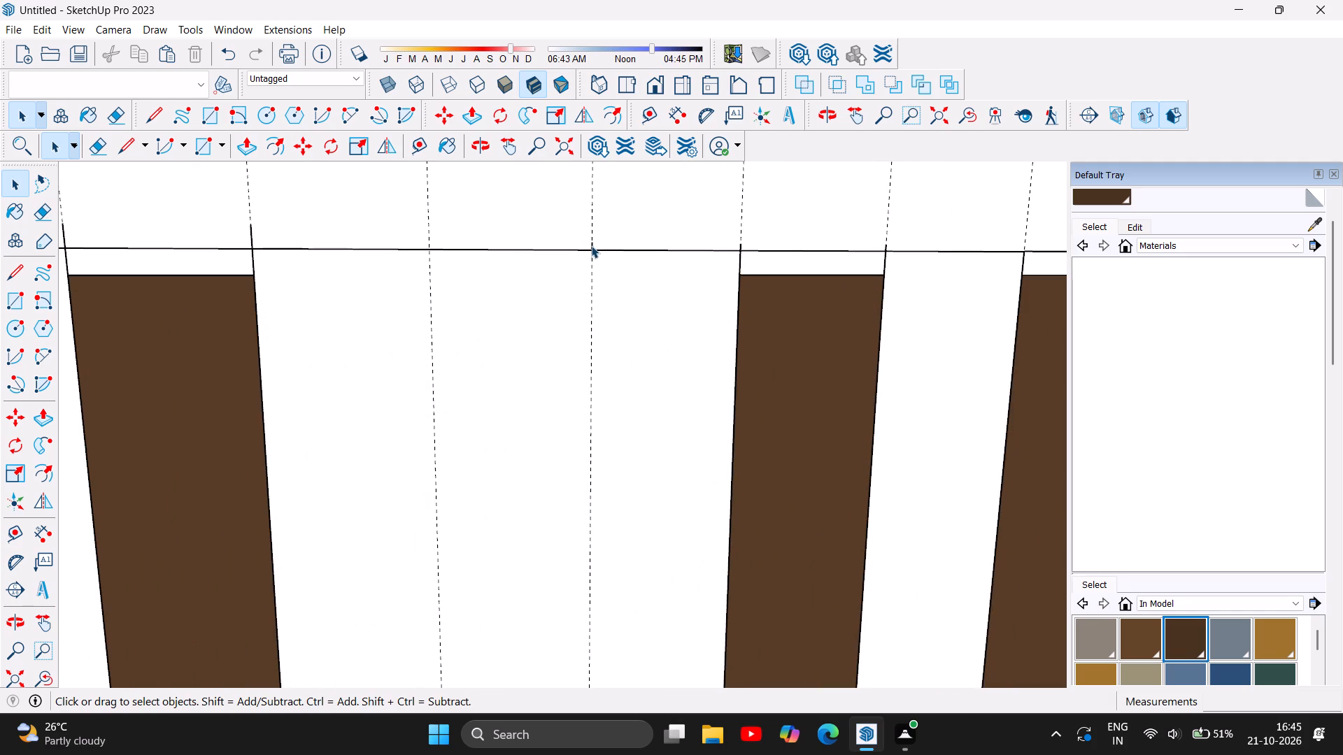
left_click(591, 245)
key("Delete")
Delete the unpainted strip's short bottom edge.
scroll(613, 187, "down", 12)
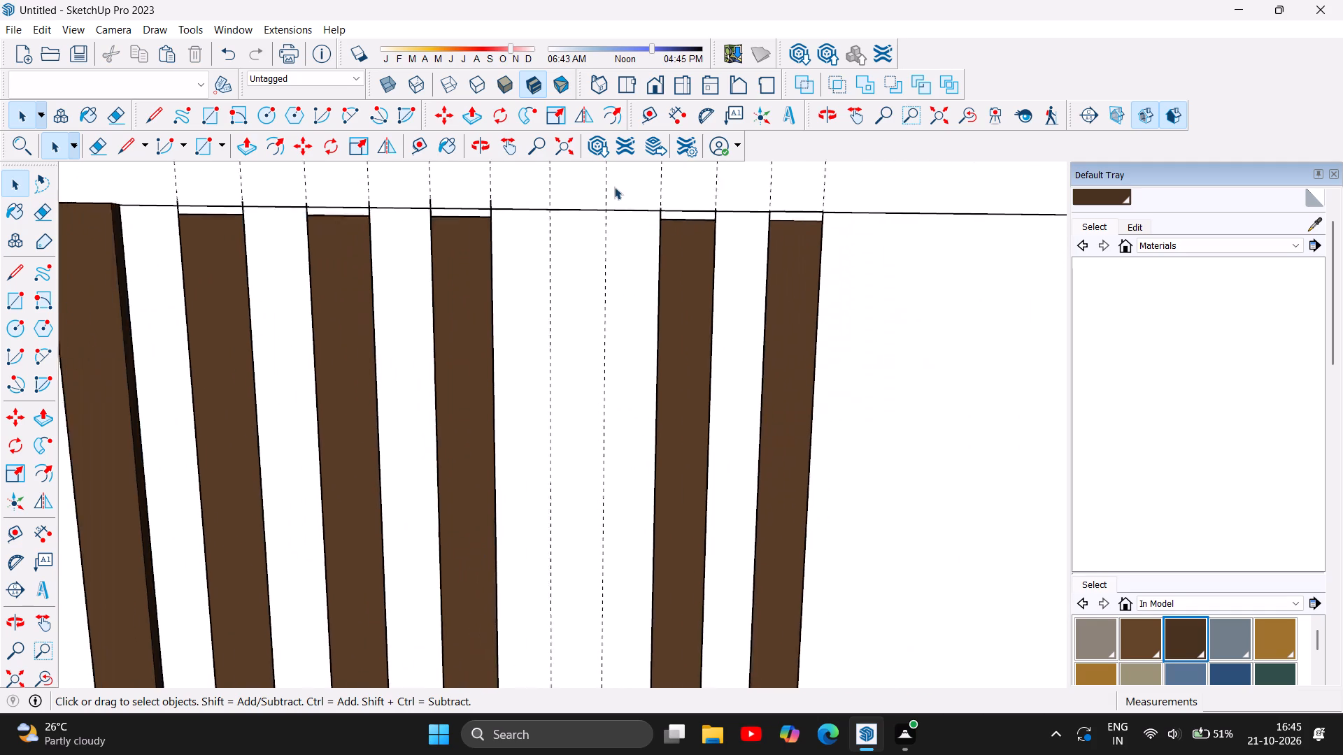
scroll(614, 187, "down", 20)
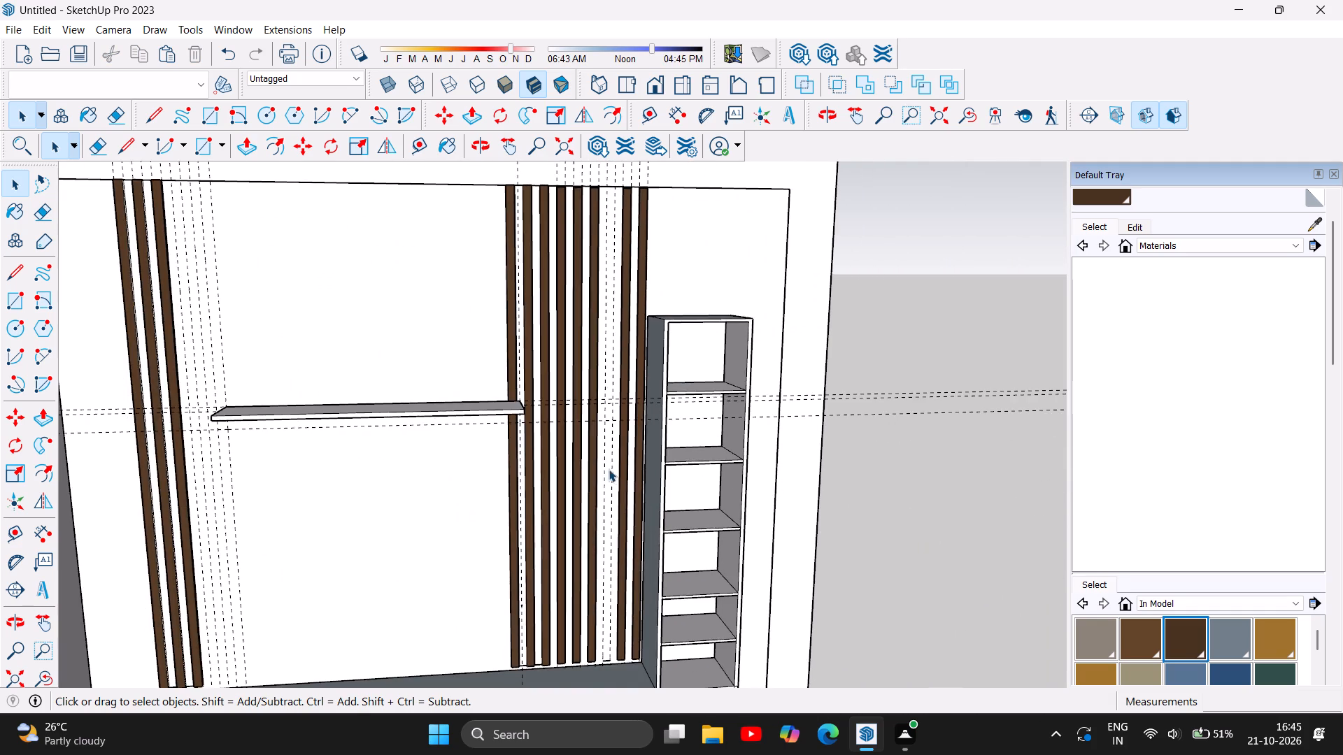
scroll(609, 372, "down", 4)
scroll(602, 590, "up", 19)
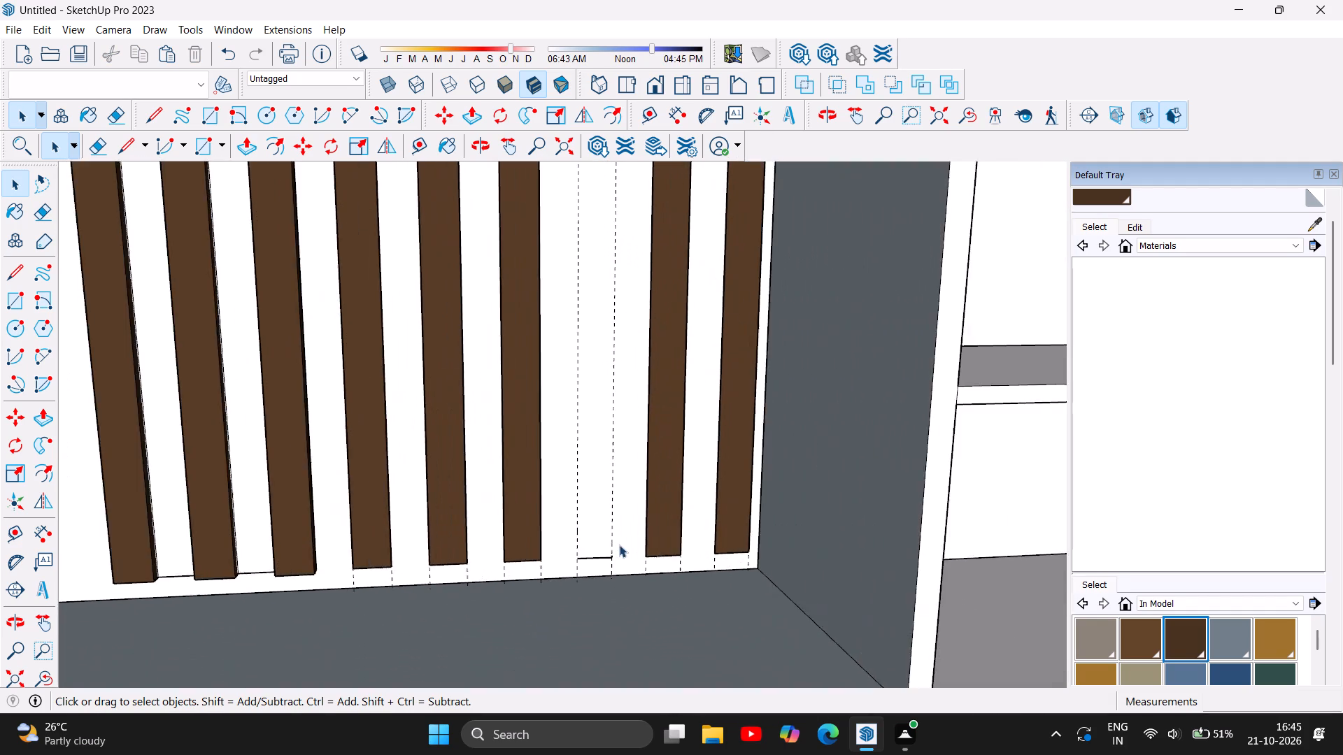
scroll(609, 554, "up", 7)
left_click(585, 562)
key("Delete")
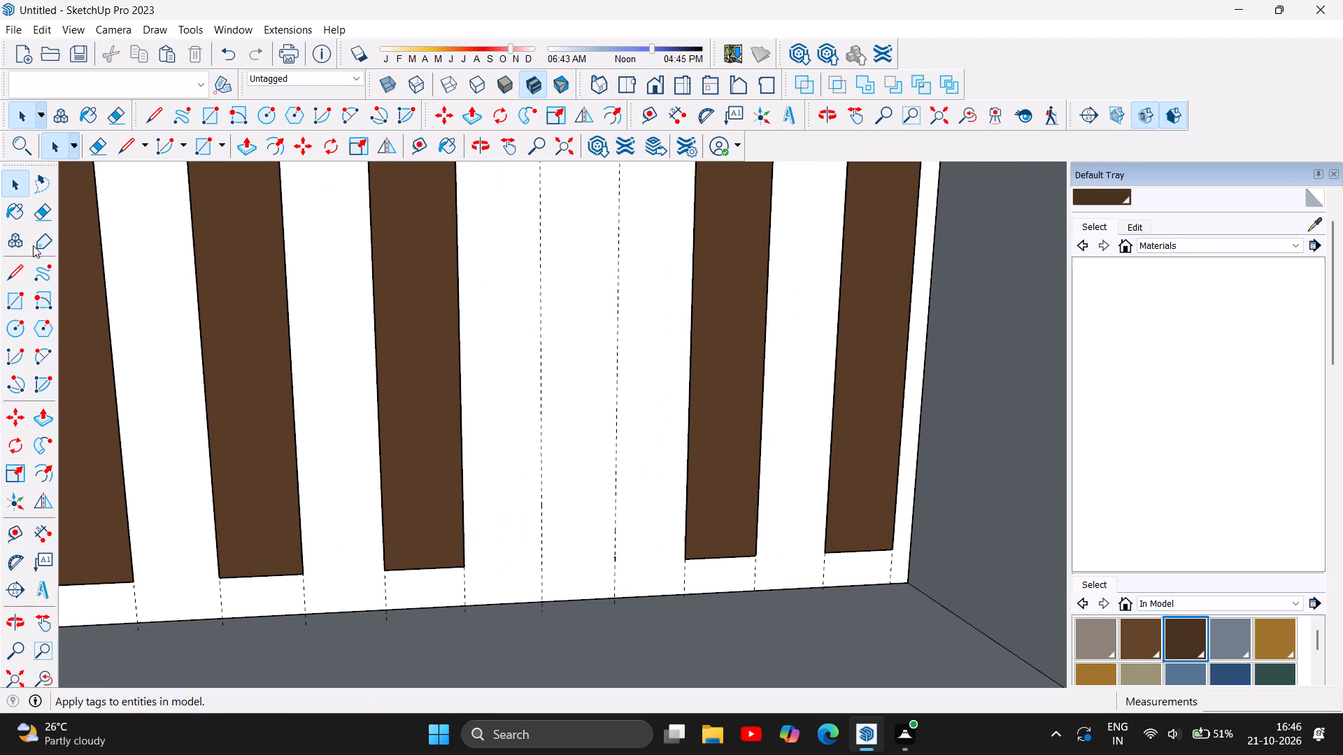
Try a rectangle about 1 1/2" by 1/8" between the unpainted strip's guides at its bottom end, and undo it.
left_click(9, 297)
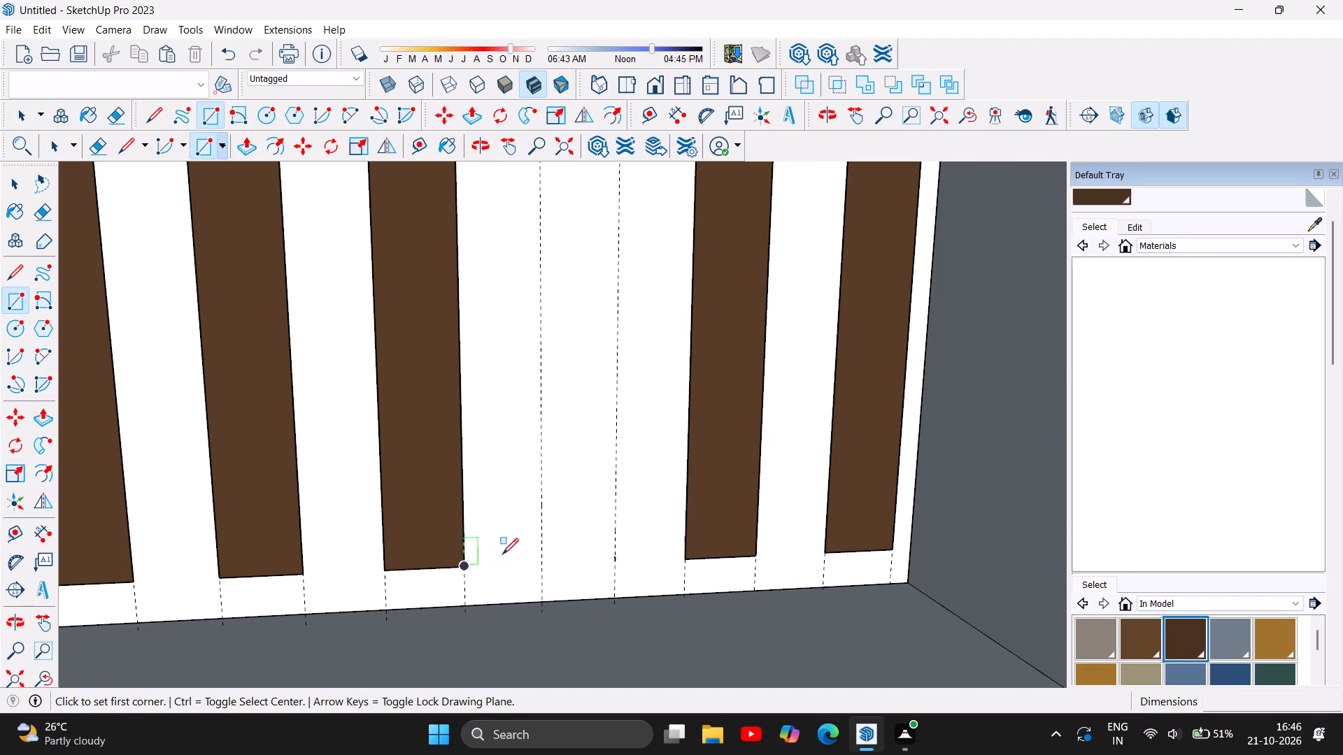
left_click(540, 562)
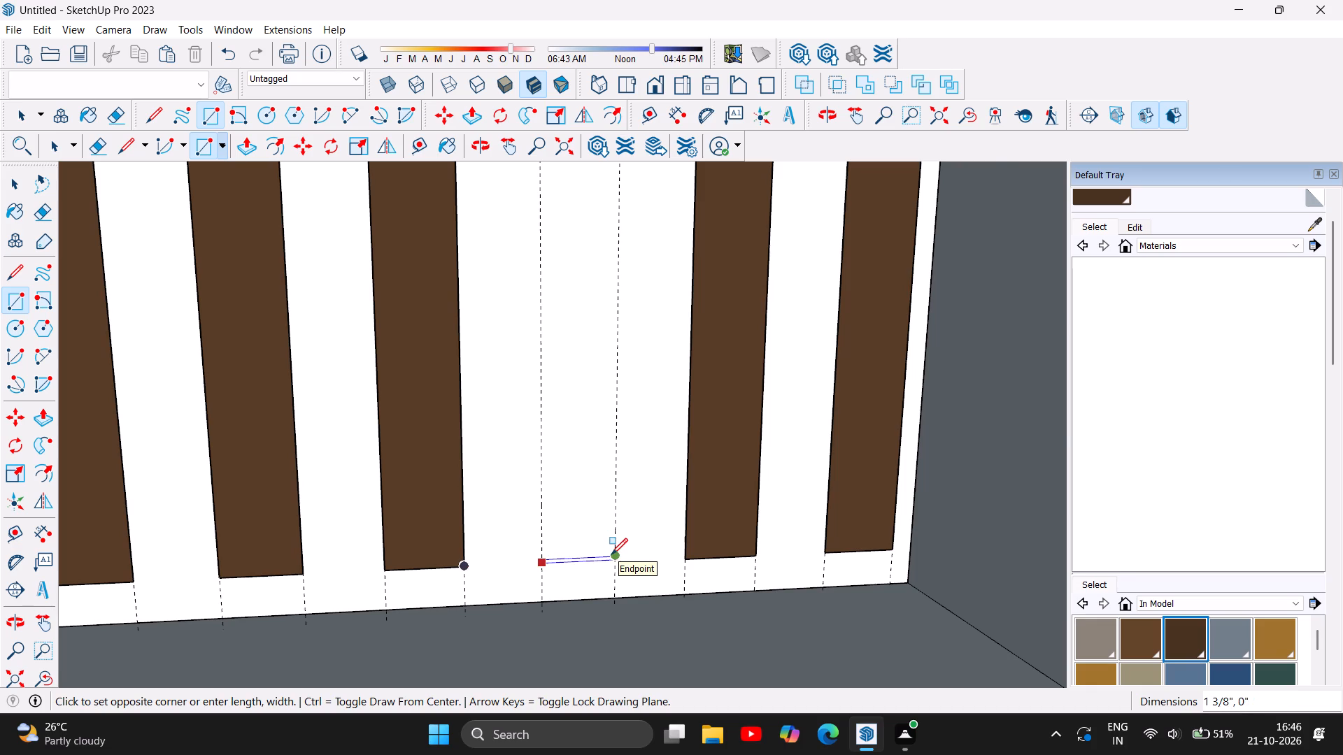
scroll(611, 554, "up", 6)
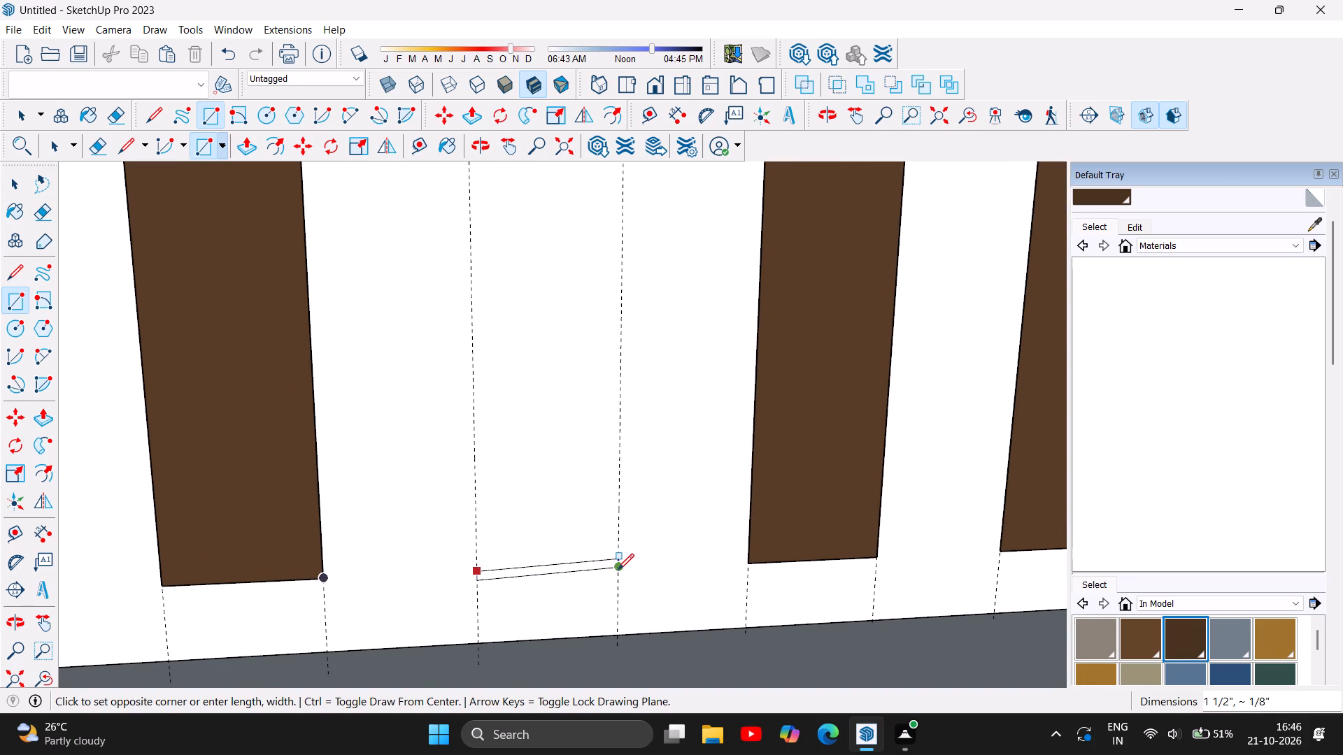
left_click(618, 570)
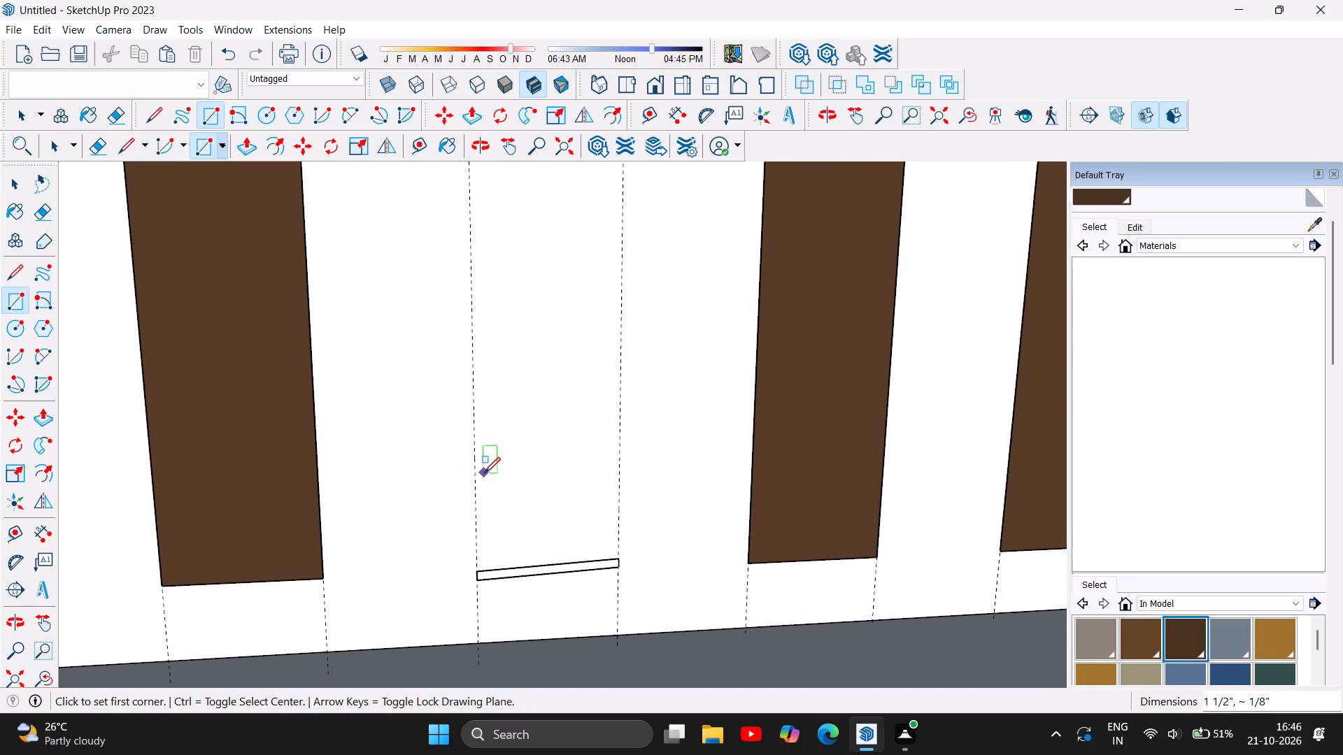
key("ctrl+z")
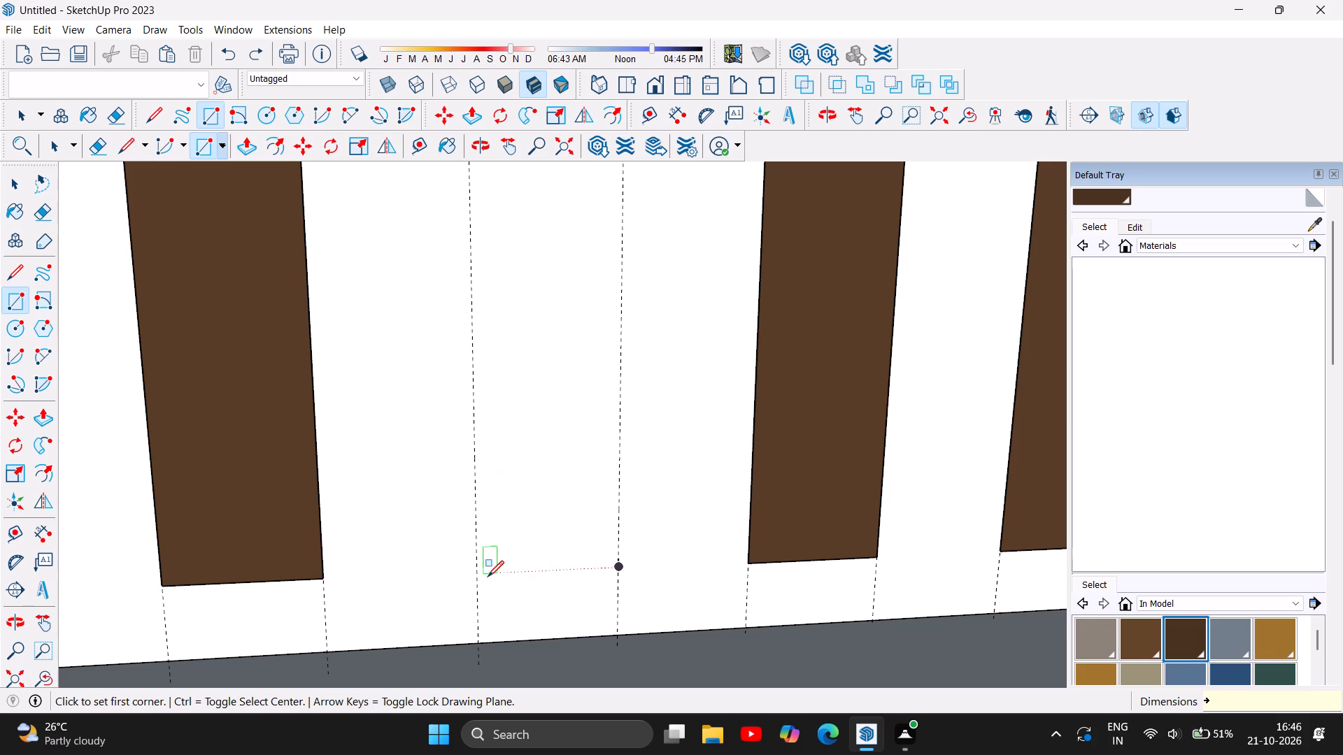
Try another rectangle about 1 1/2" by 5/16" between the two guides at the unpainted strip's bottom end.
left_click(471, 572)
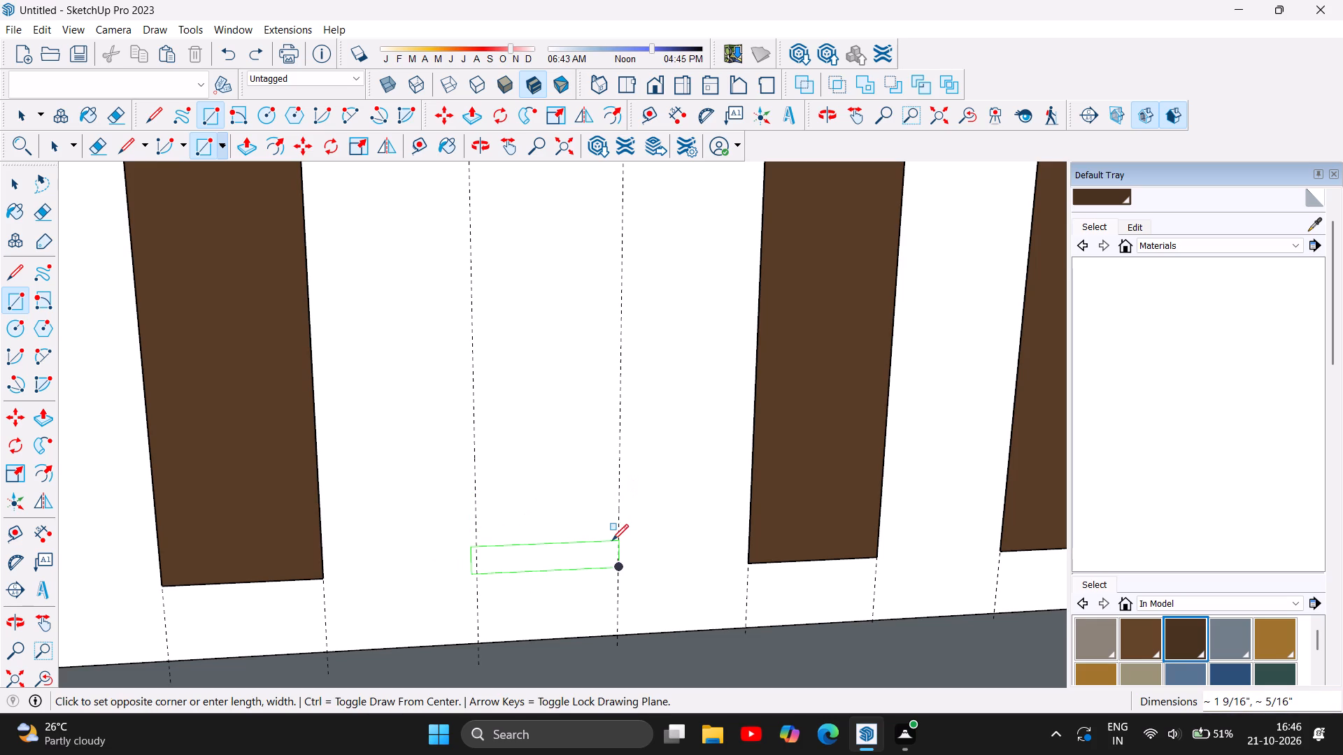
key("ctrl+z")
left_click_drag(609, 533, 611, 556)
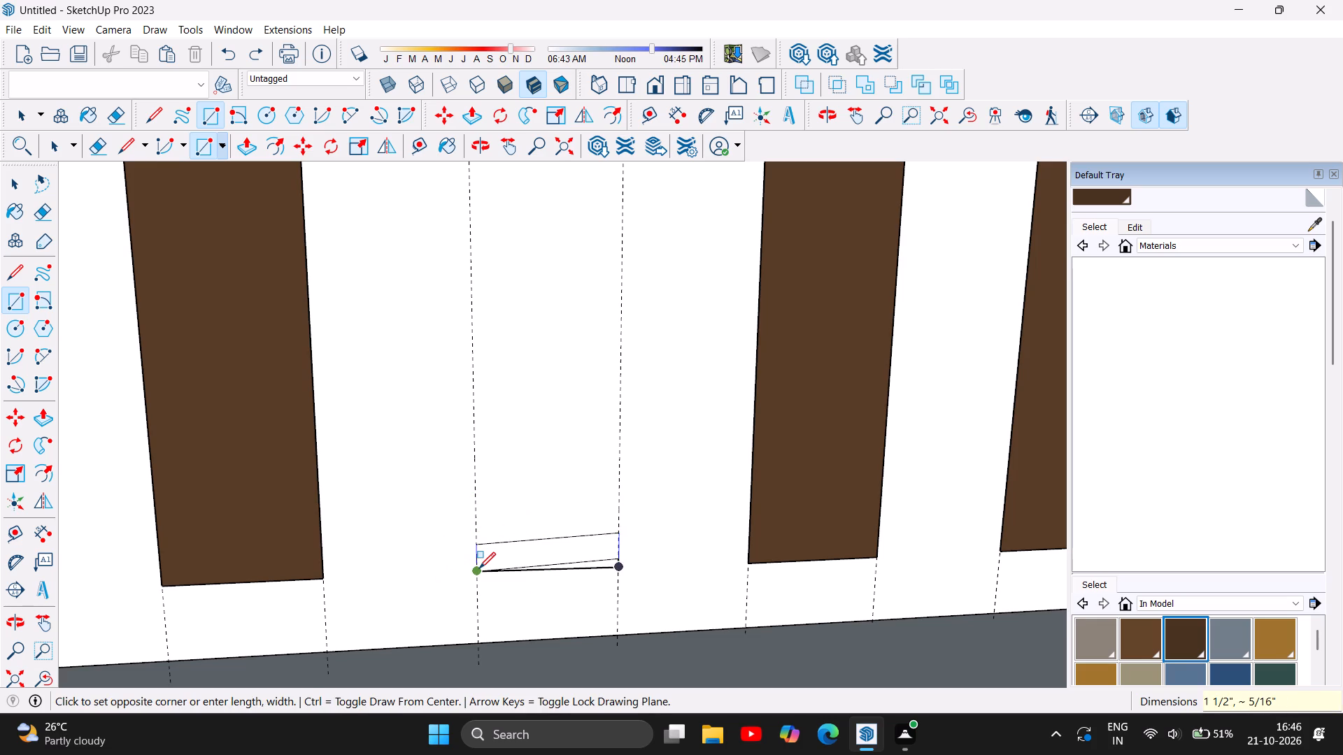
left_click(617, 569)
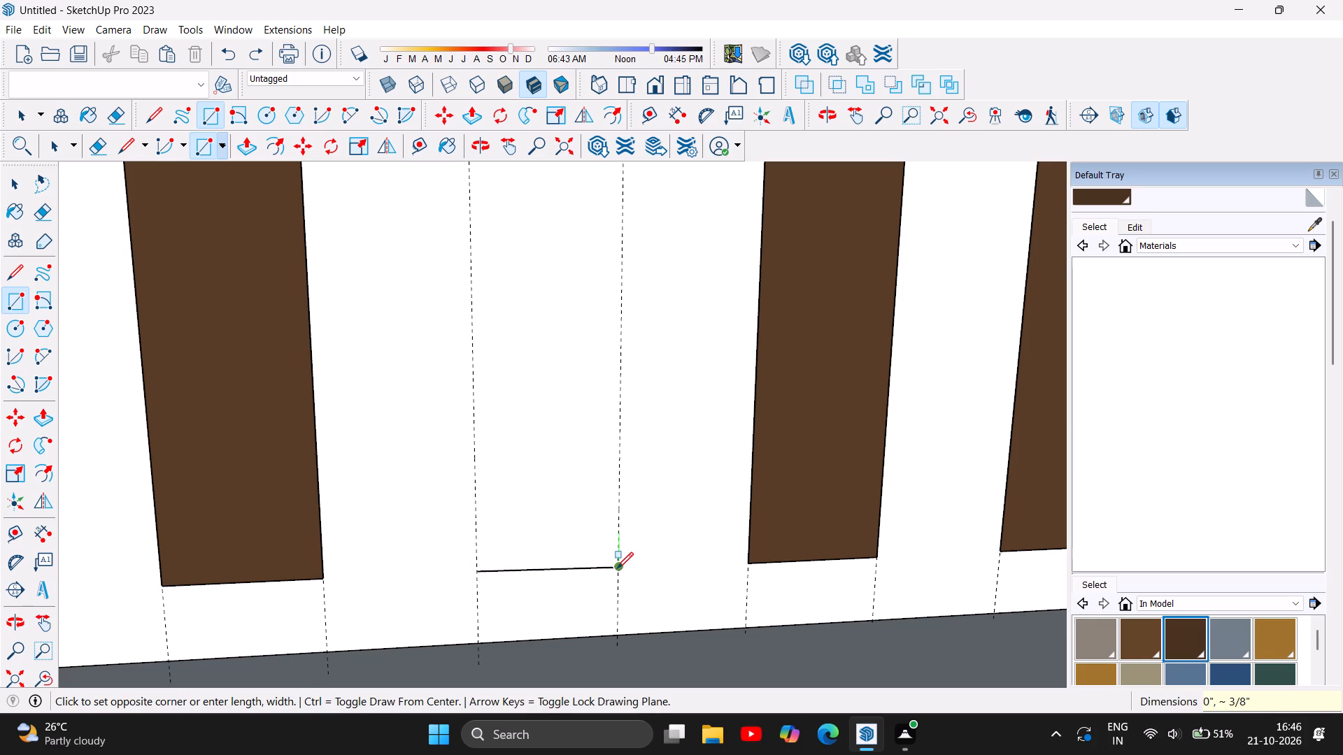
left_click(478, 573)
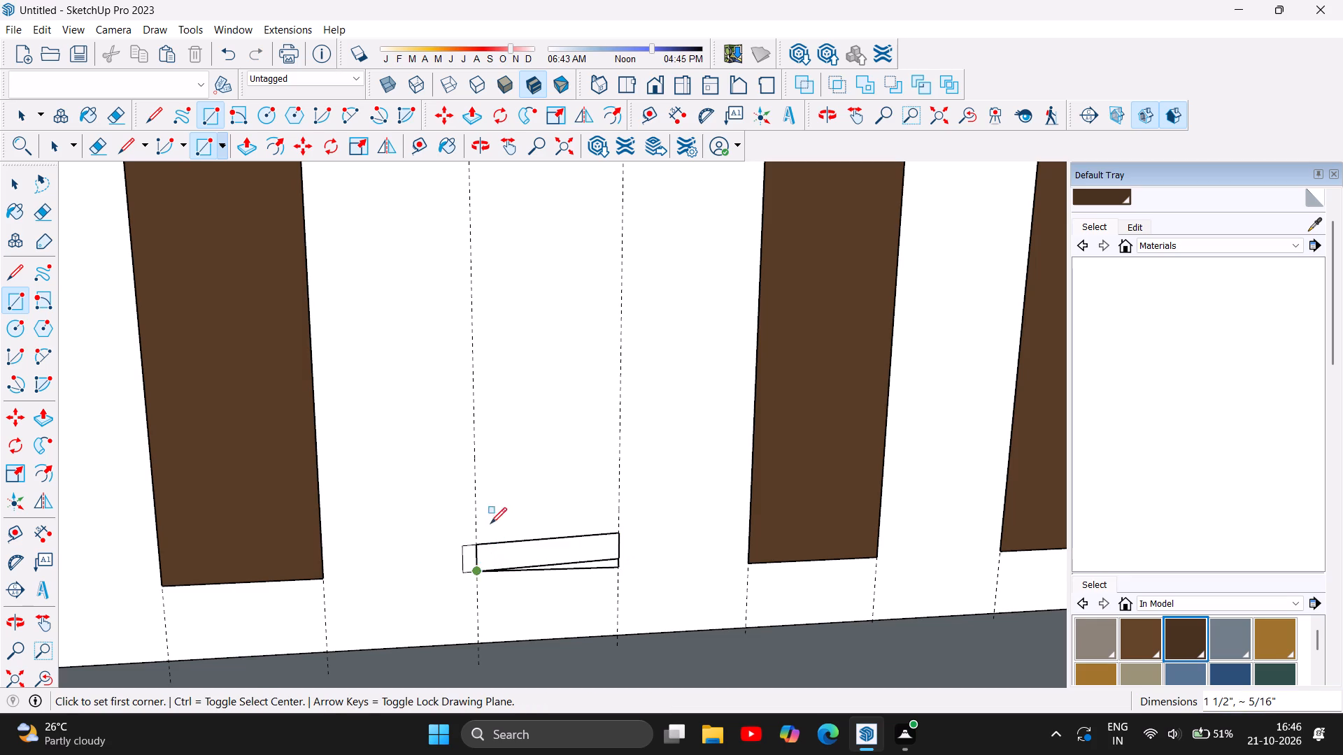
Undo the small rectangle and the edge deletions to bring back the unpainted strip's side edges.
key("ctrl+z")
key("ctrl+z")
key("ctrl+z")
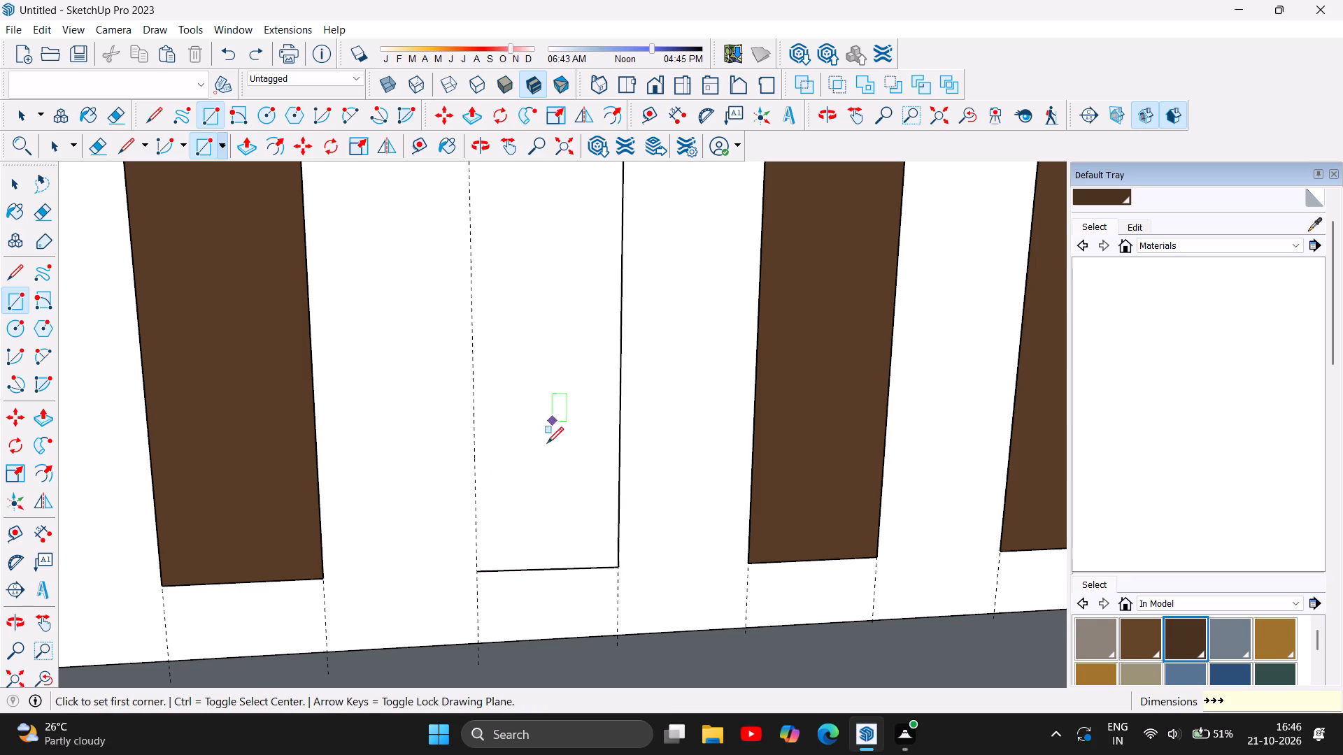
key("ctrl+z")
key("ctrl+z")
key("ctrl+z")
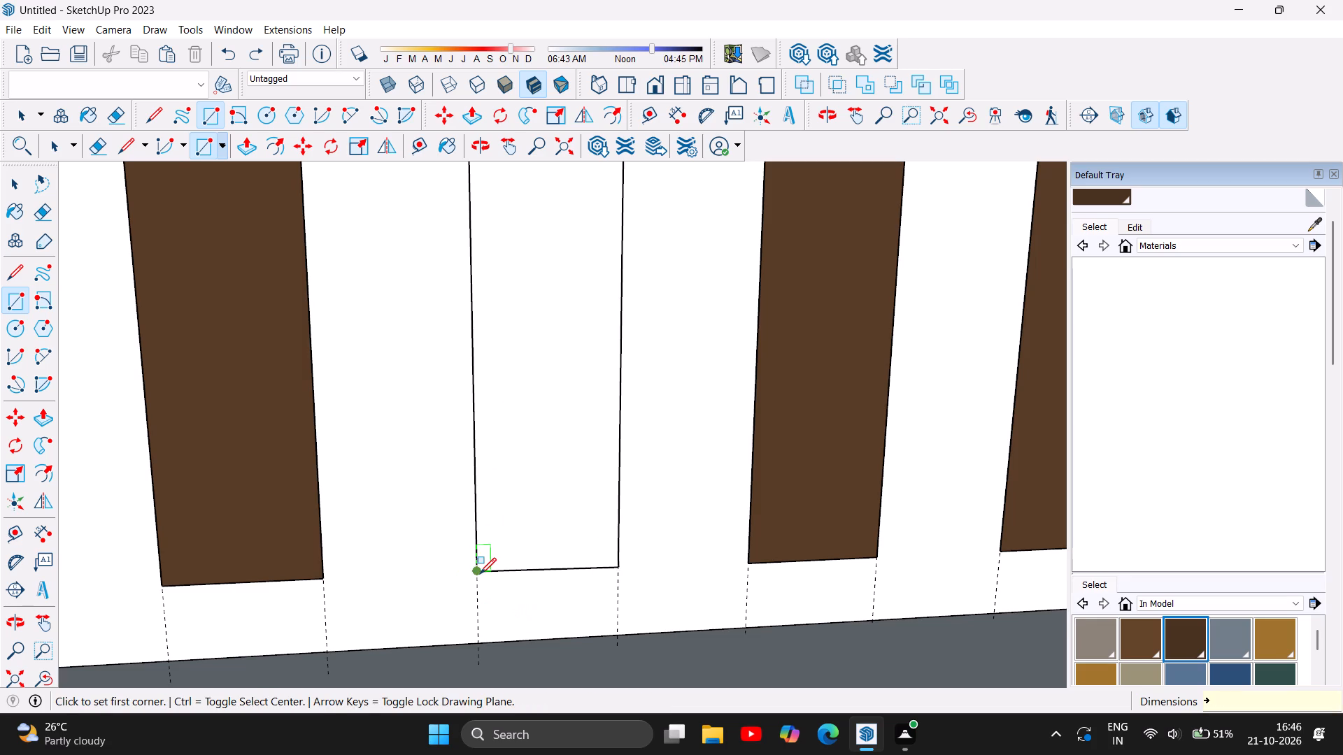
Undo the dark brown fills on the flat strips beside the tall shelving unit.
key("ctrl+z")
scroll(511, 558, "down", 10)
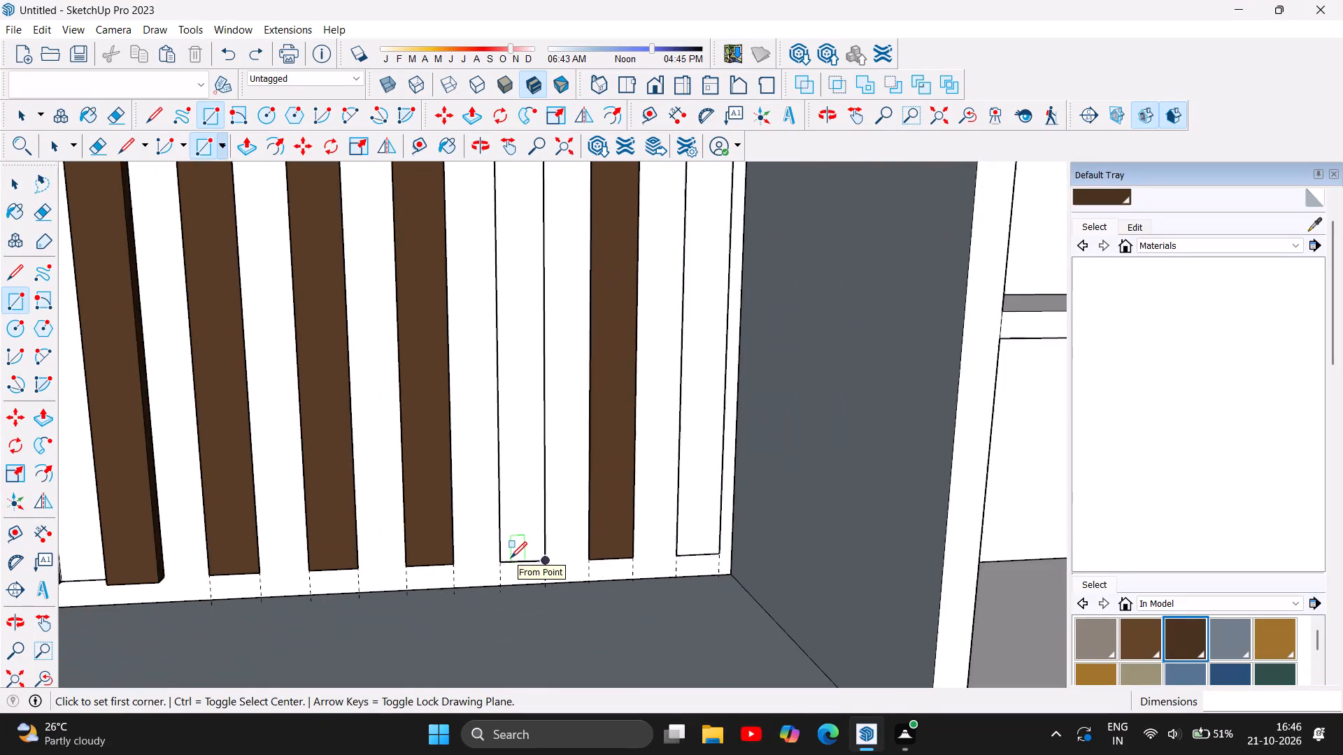
scroll(511, 558, "down", 20)
scroll(511, 558, "down", 8)
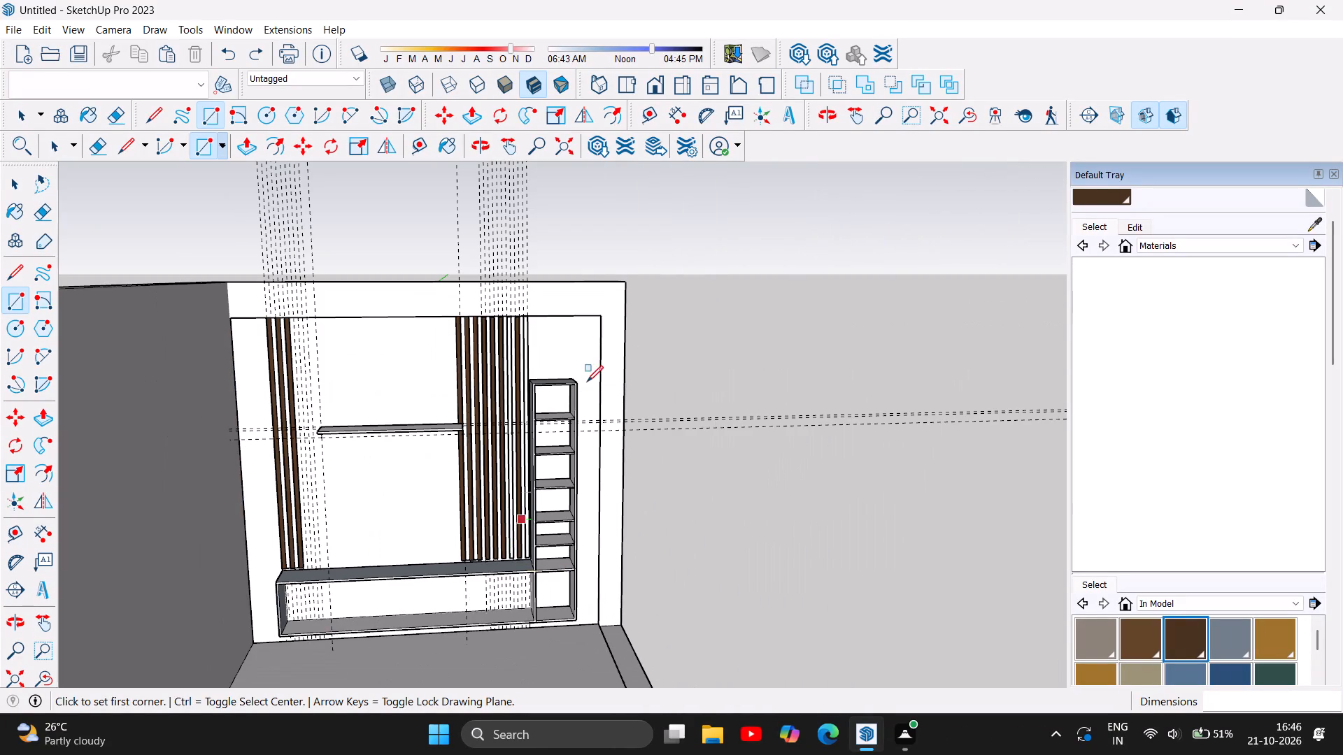
scroll(547, 295, "up", 6)
key("ctrl+z")
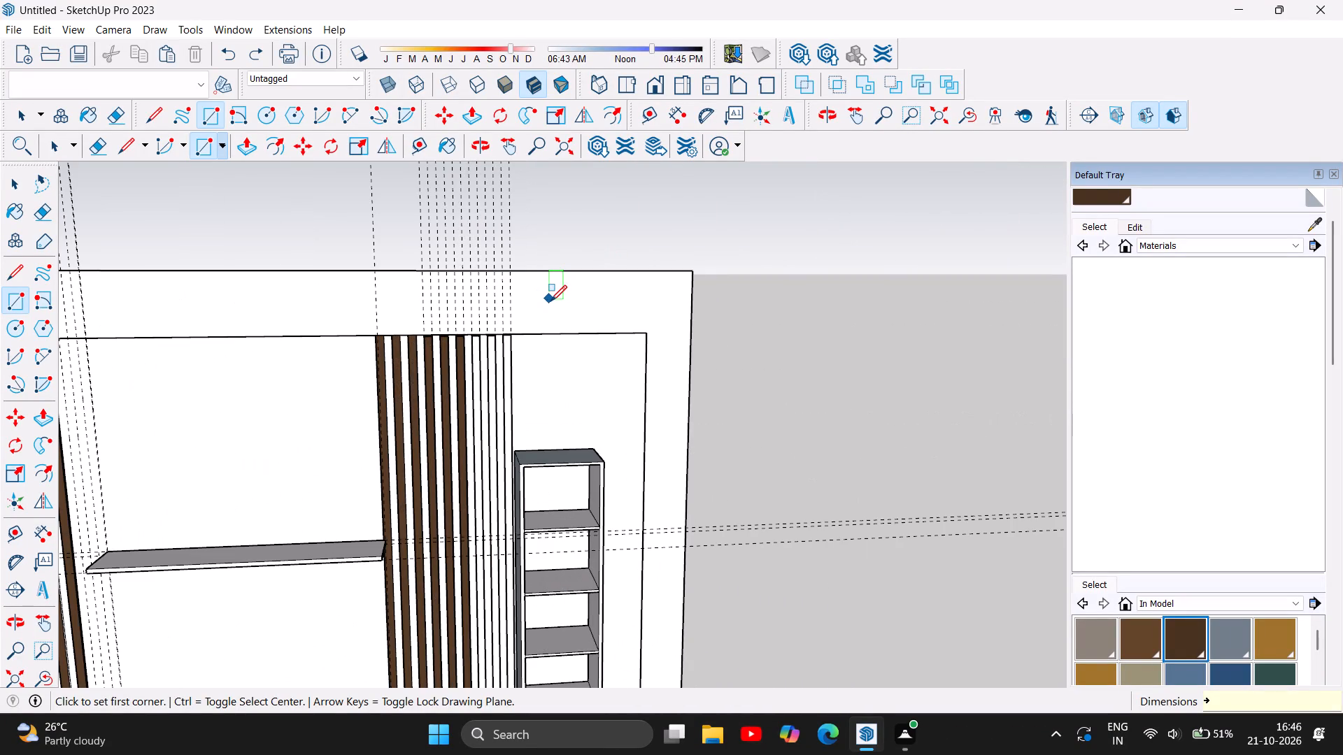
key("ctrl+z")
key("ctrl+z")
key("ctrl+z")
key("ctrl+z")
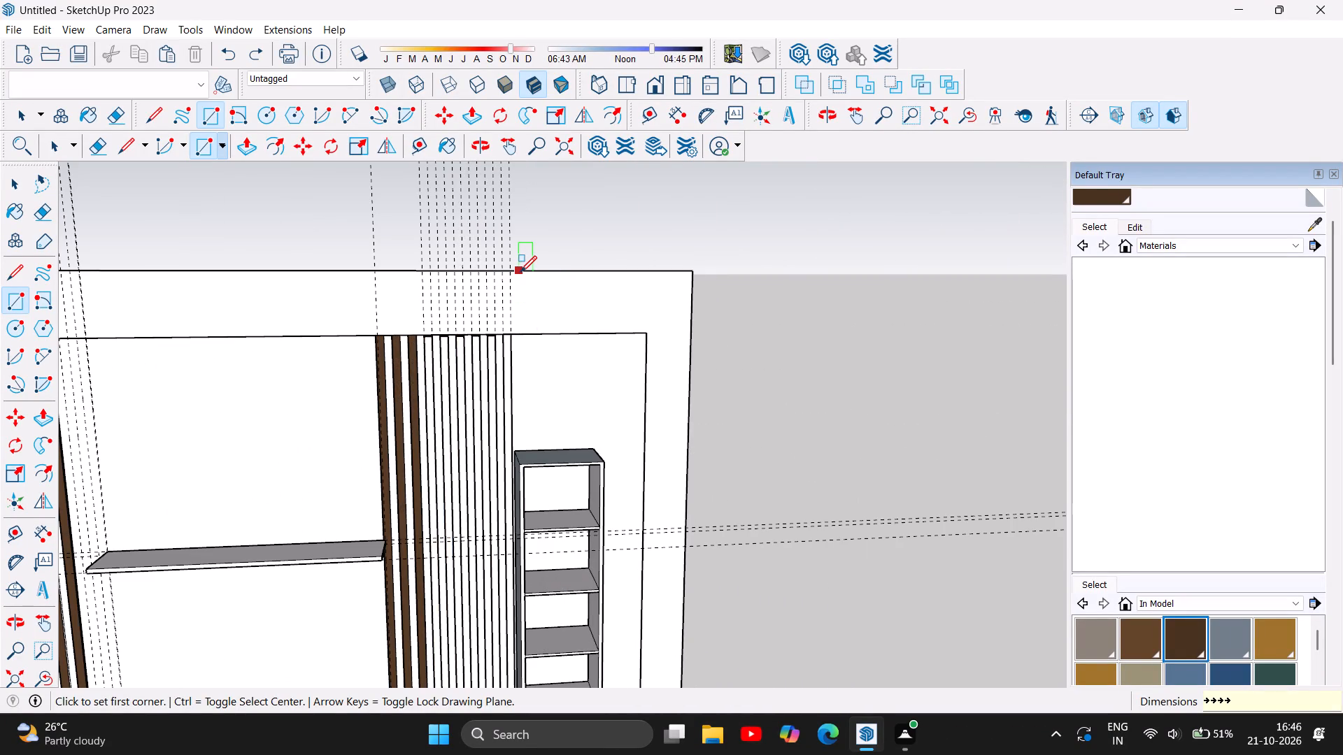
Undo the earlier edits at the top ends of the flat strips beside the tall shelving unit.
key("ctrl+z")
key("ctrl+z")
key("ctrl+z")
key("ctrl+z")
key("ctrl+z")
key("ctrl+z")
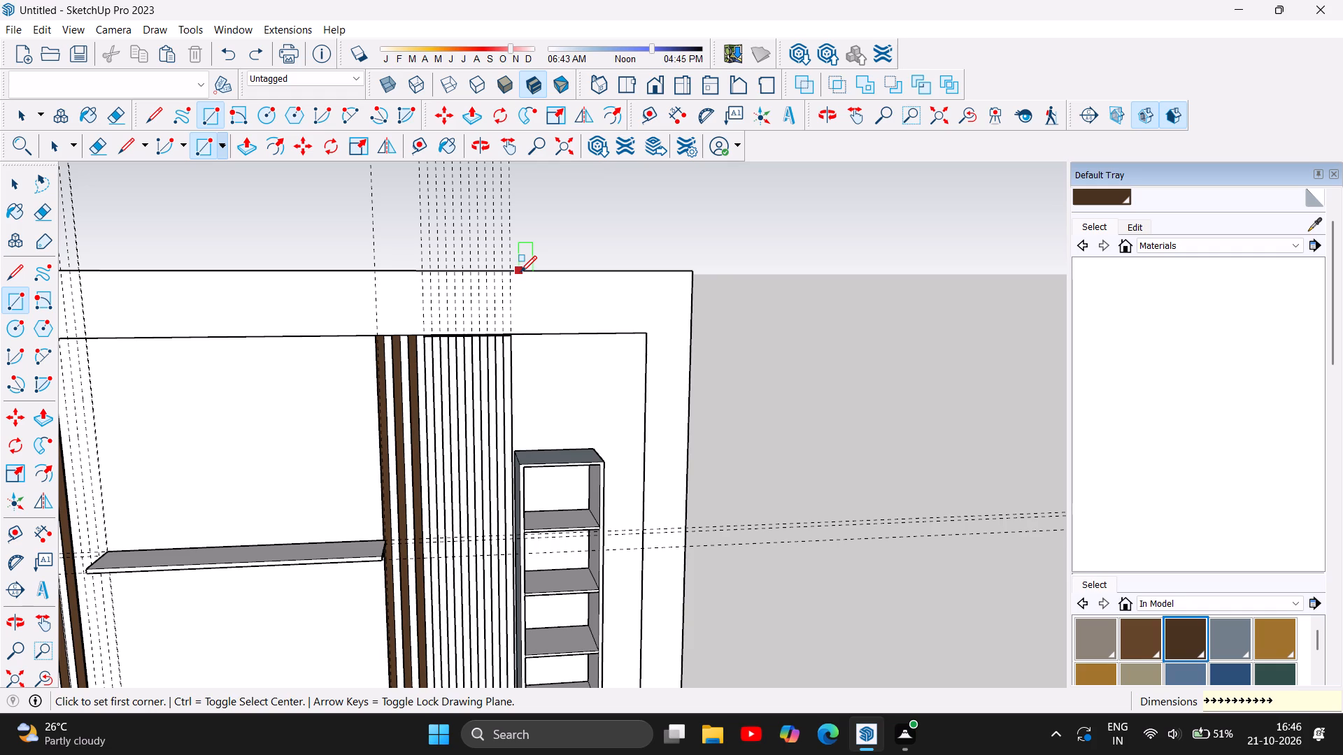
key("ctrl+z")
key("ctrl+z")
key("ctrl+z")
scroll(652, 315, "down", 6)
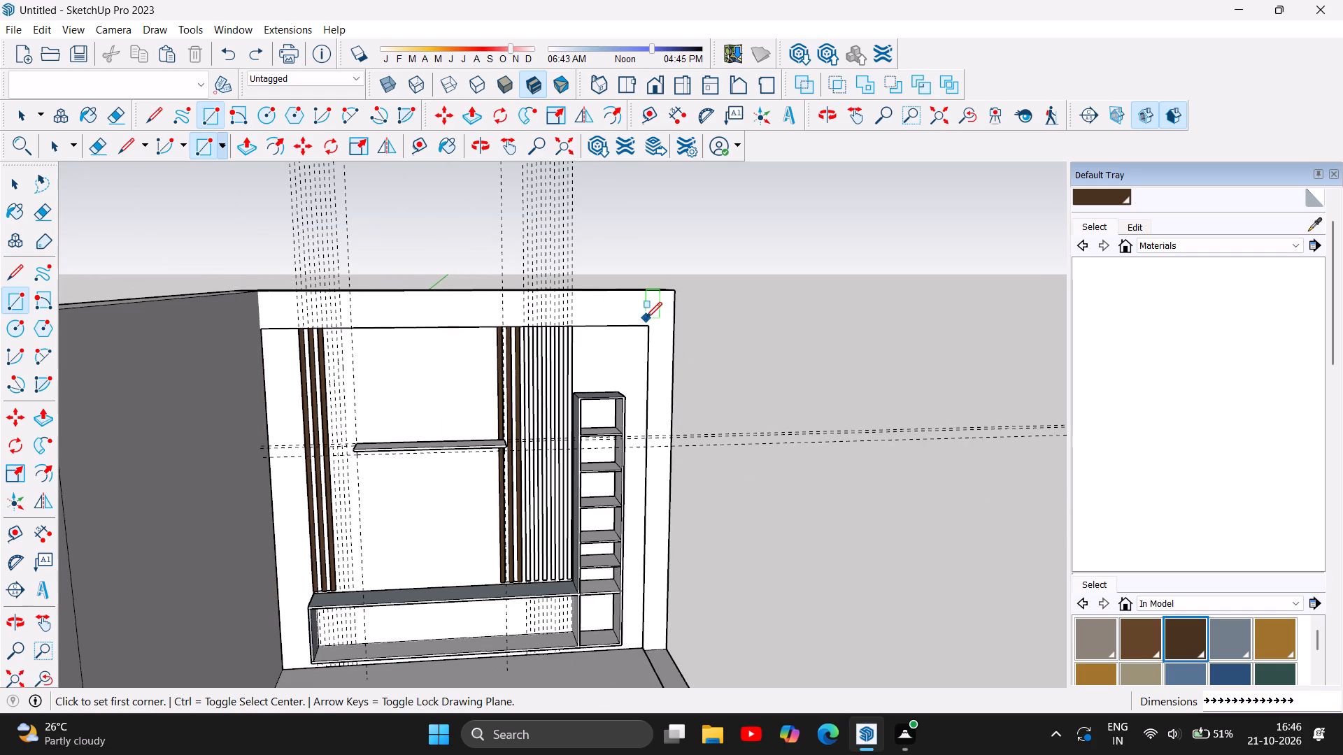
scroll(827, 598, "down", 4)
scroll(564, 613, "up", 5)
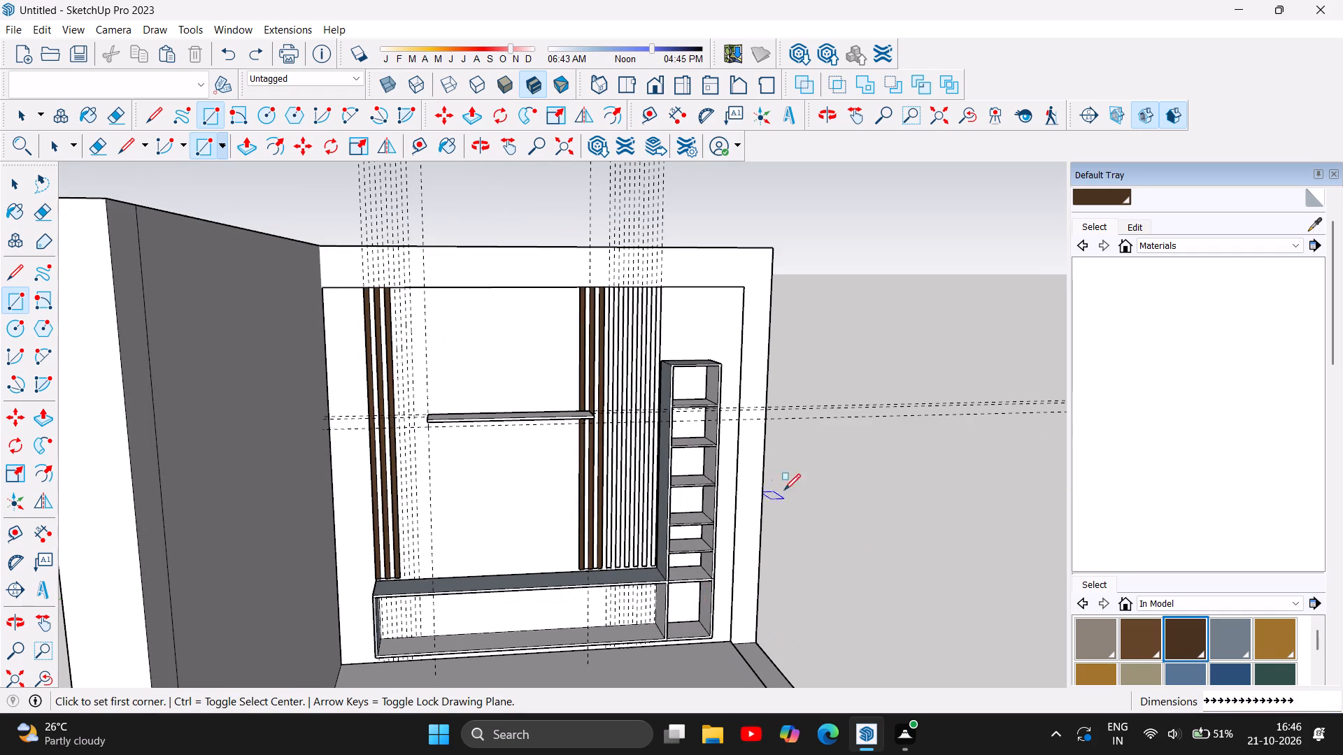
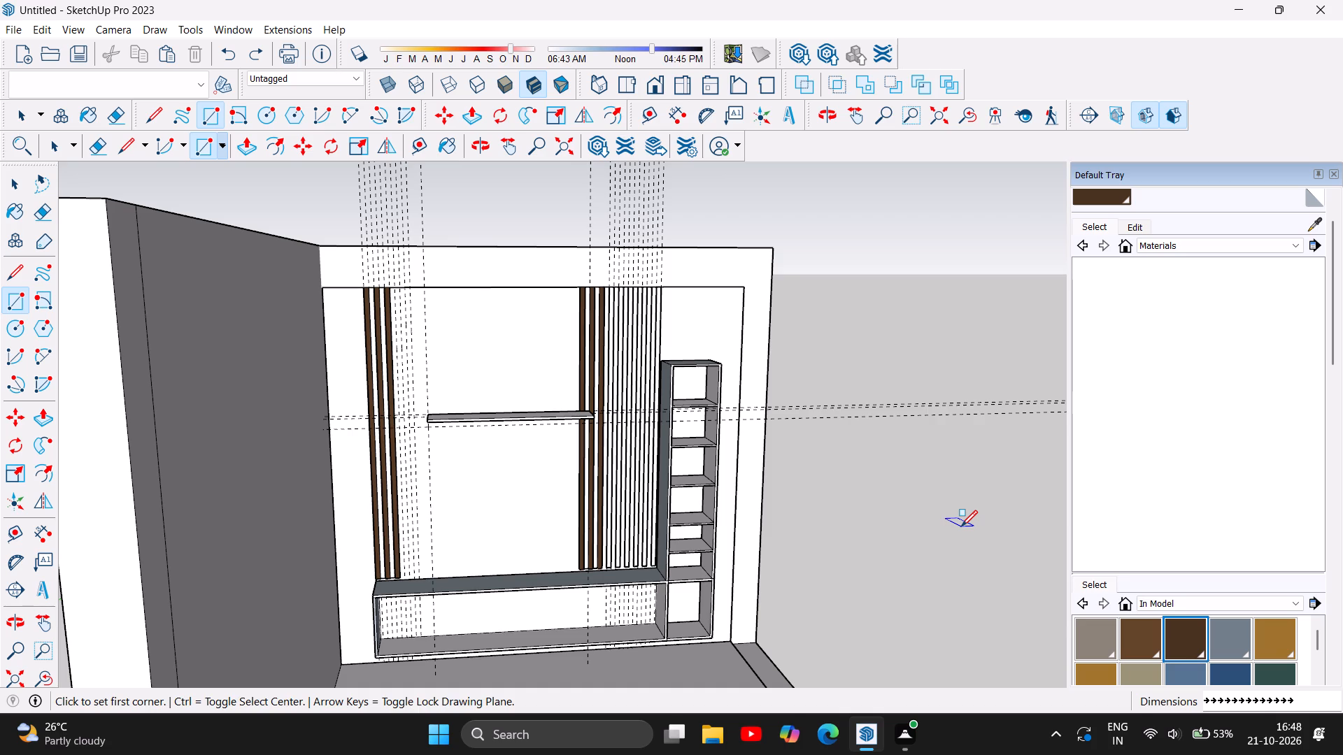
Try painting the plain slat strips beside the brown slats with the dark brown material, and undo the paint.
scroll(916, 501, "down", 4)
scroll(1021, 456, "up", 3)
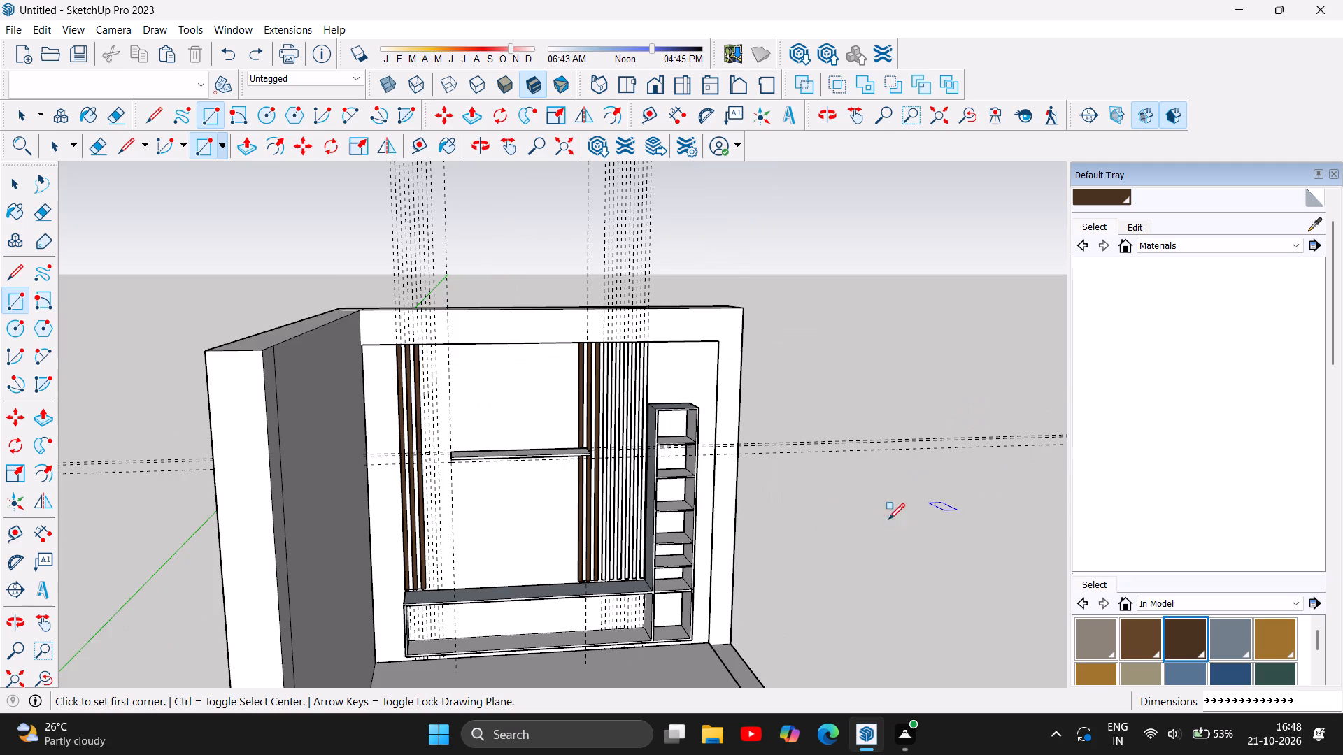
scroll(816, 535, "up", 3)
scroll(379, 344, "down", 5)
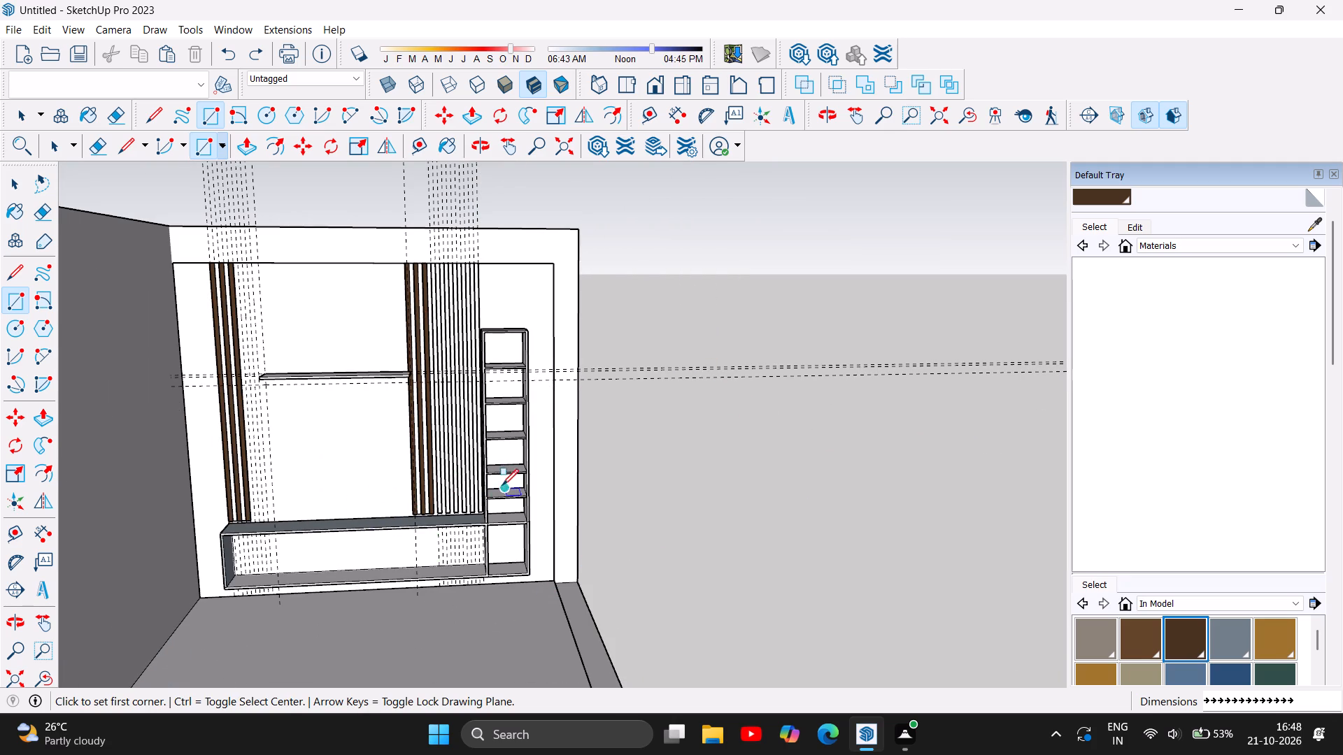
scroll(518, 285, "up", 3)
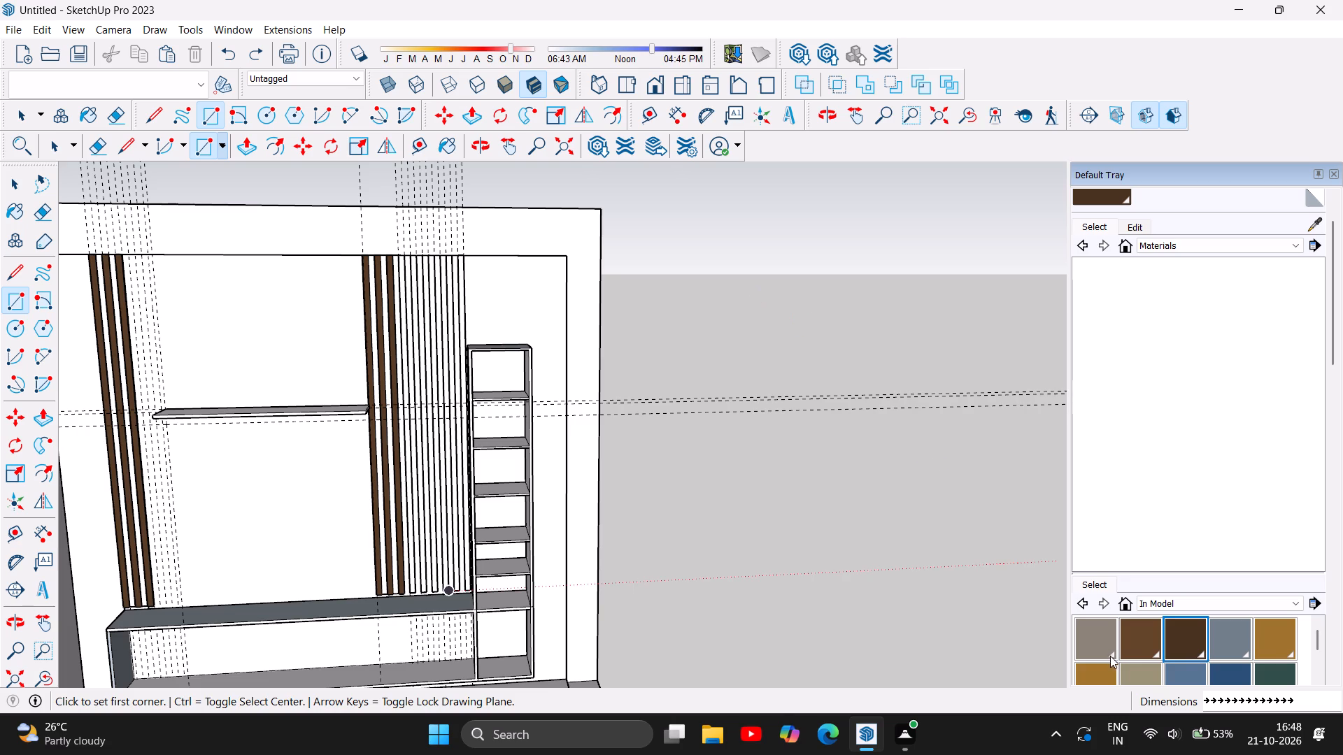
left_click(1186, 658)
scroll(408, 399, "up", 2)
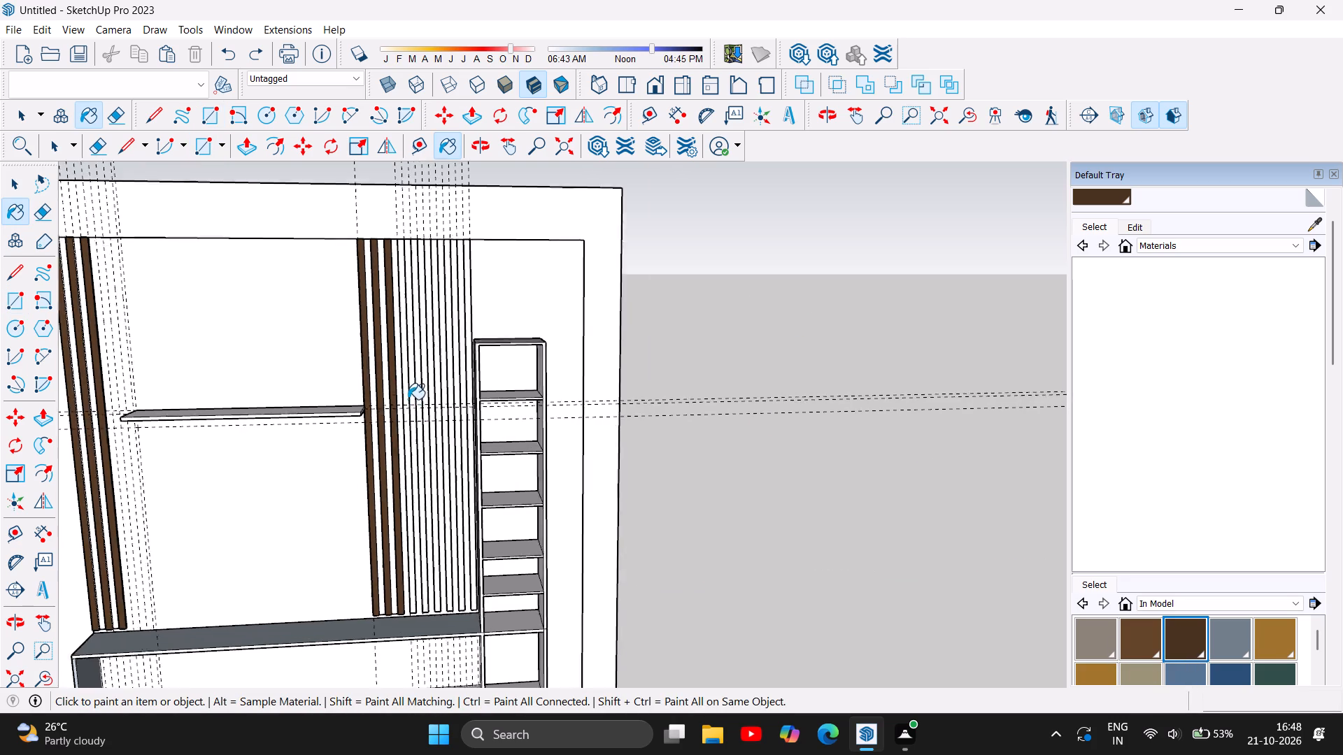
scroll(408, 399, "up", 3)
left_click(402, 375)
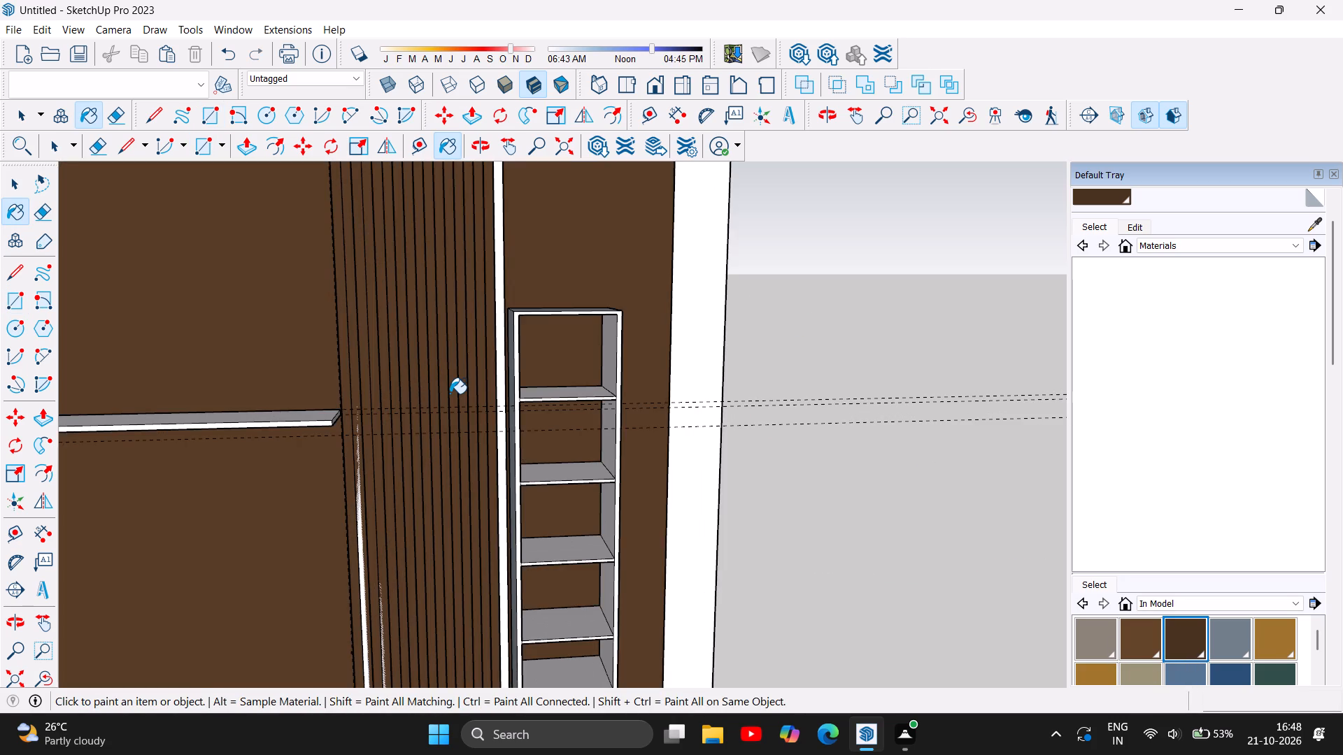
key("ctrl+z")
Delete all guide lines from the model.
scroll(434, 416, "down", 4)
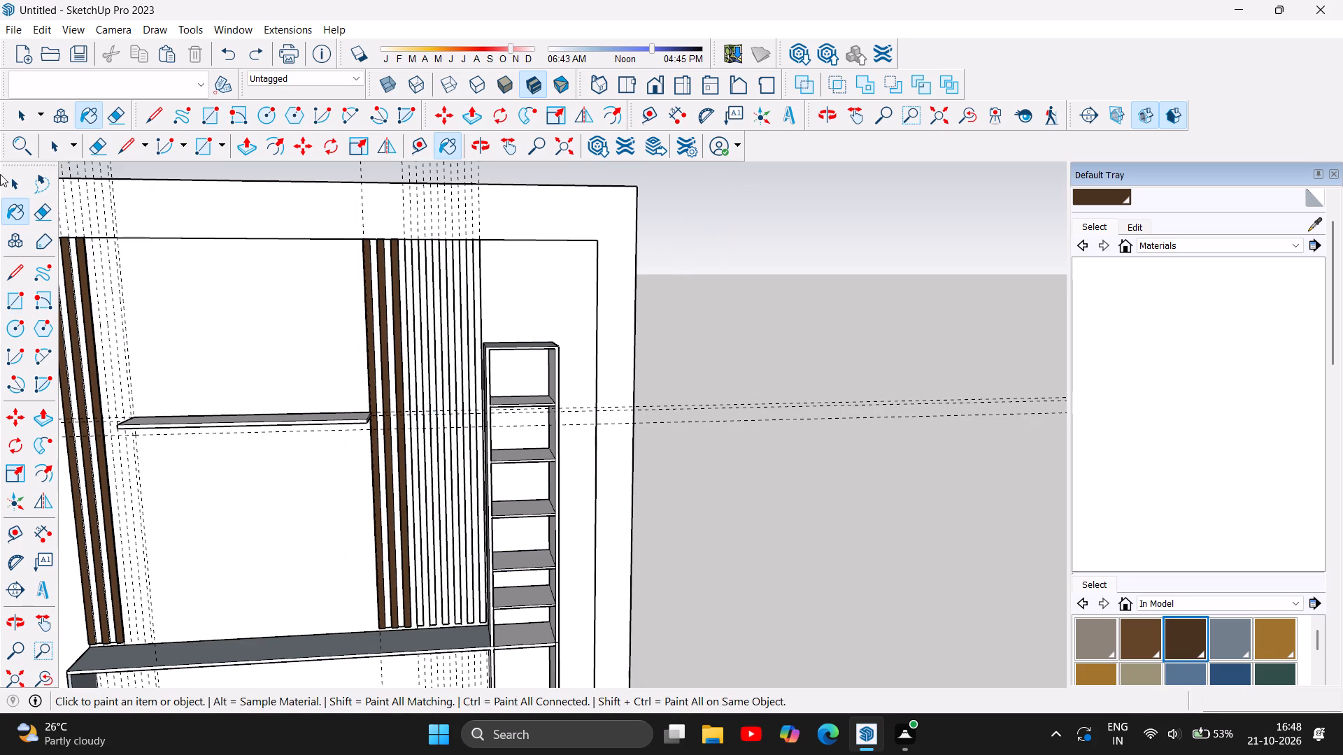
left_click(40, 31)
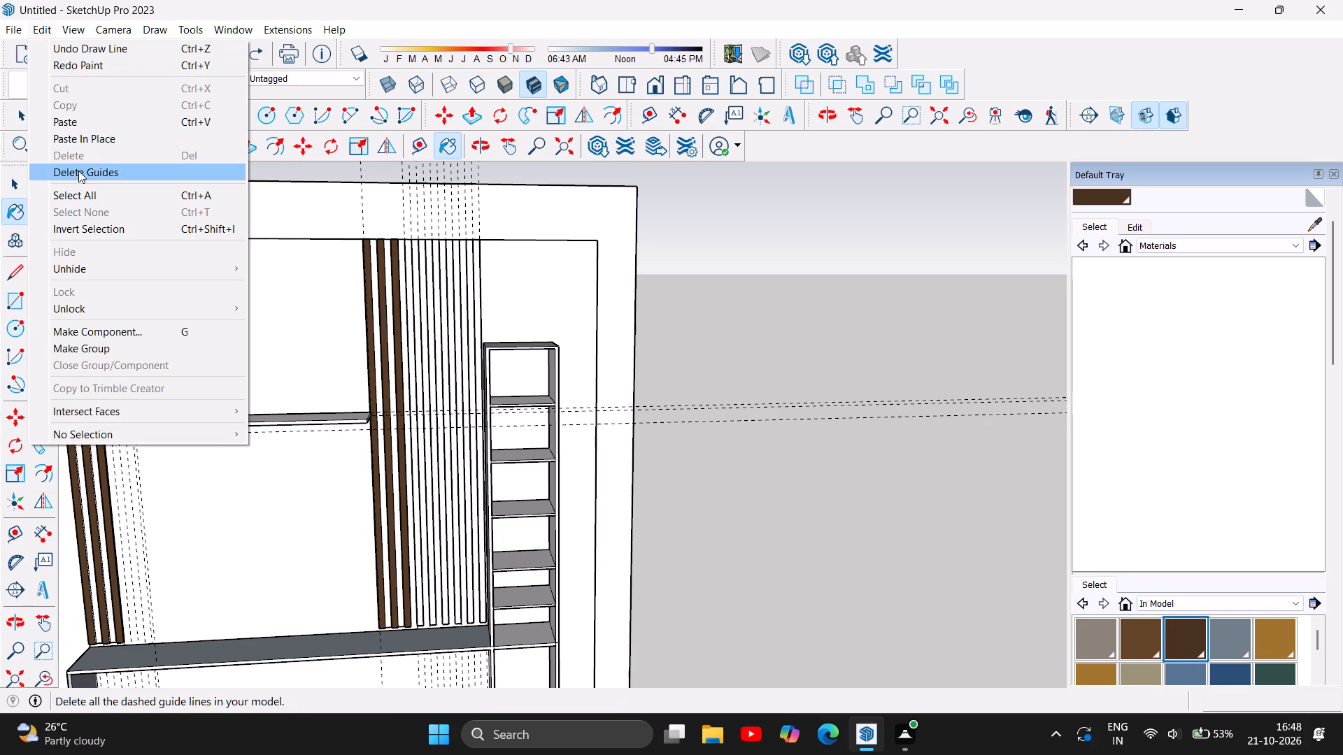
left_click(78, 171)
Examine the lower and upper ends of the unpainted slat outlines between the brown slats and the shelf tower.
scroll(880, 289, "down", 5)
scroll(769, 357, "up", 5)
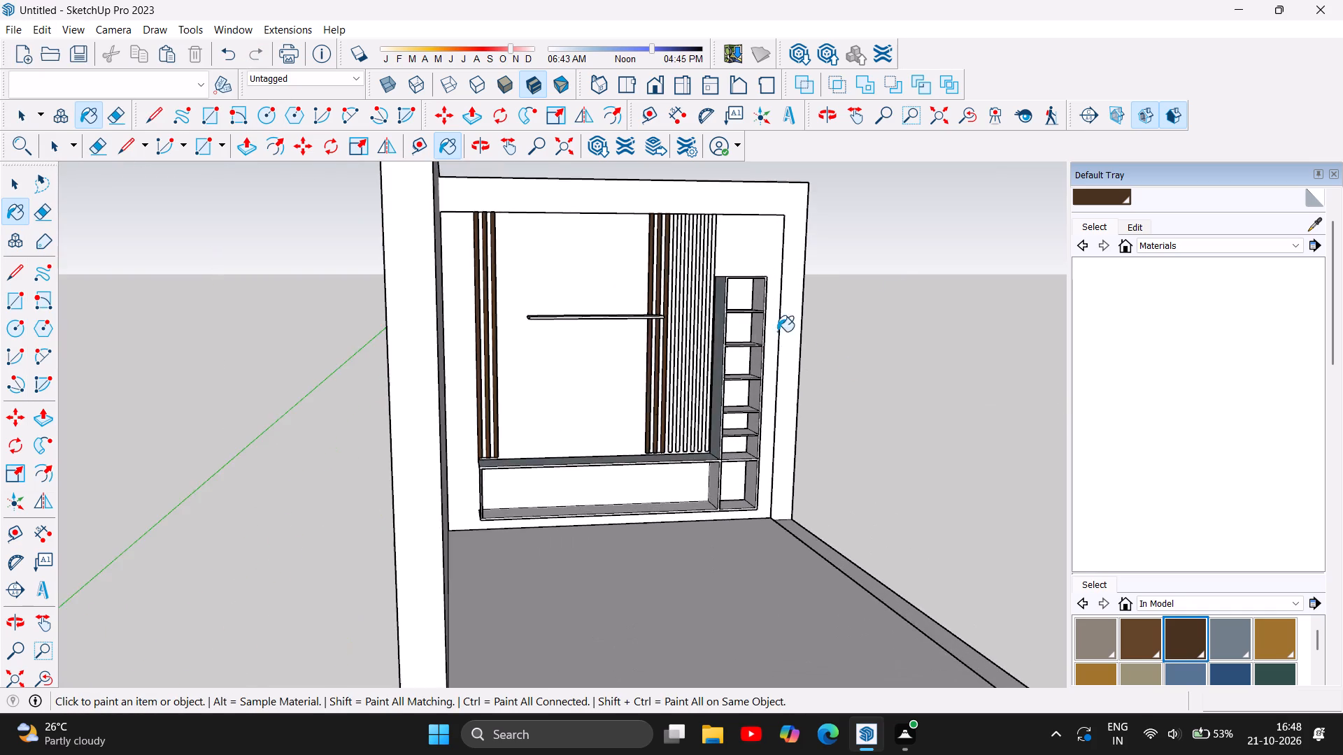
scroll(740, 238, "up", 5)
scroll(646, 588, "up", 8)
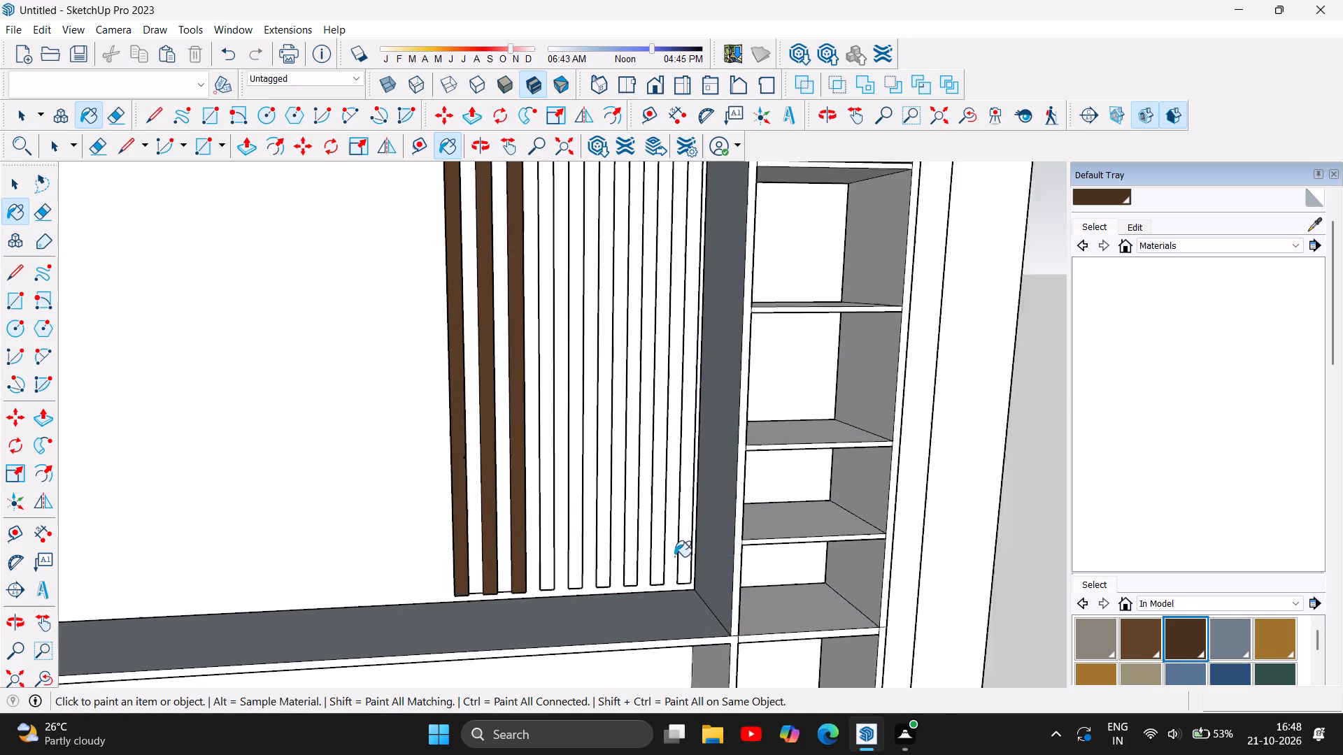
scroll(674, 556, "up", 4)
scroll(481, 566, "up", 3)
scroll(446, 573, "down", 12)
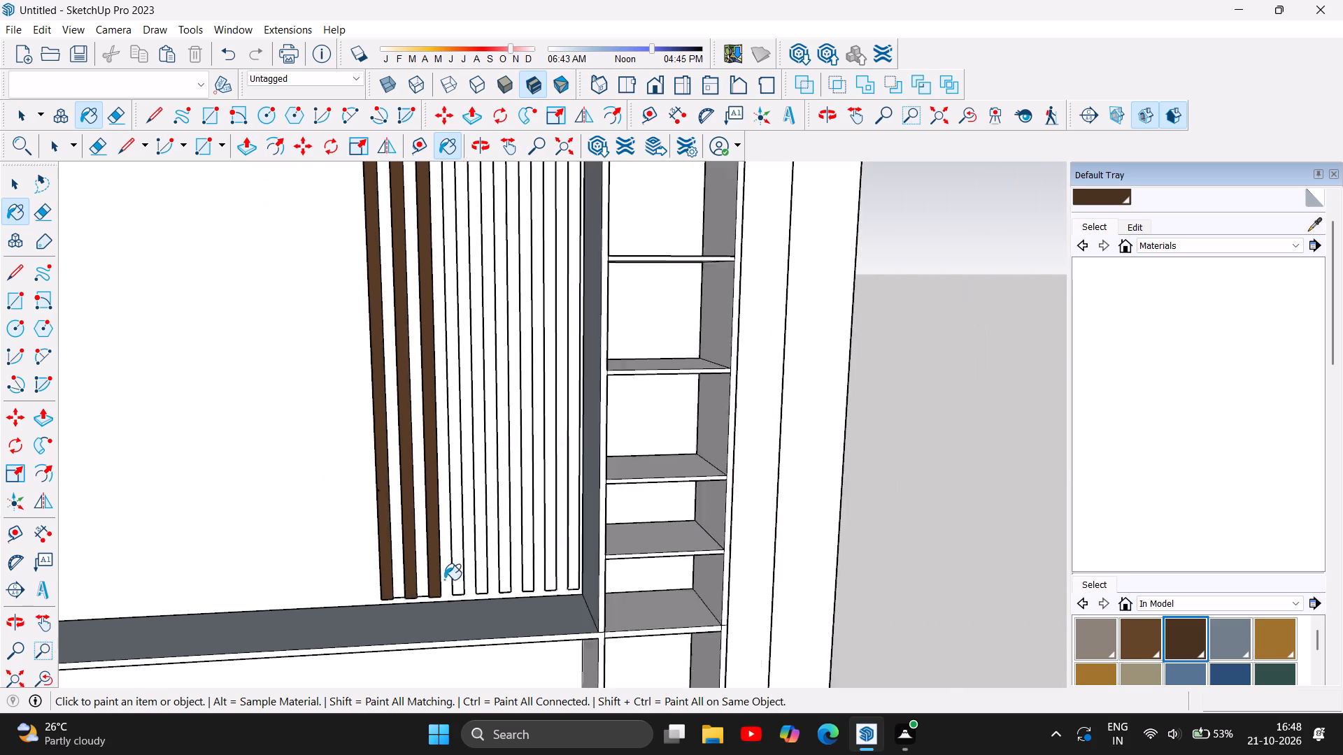
scroll(446, 579, "down", 6)
scroll(452, 244, "up", 20)
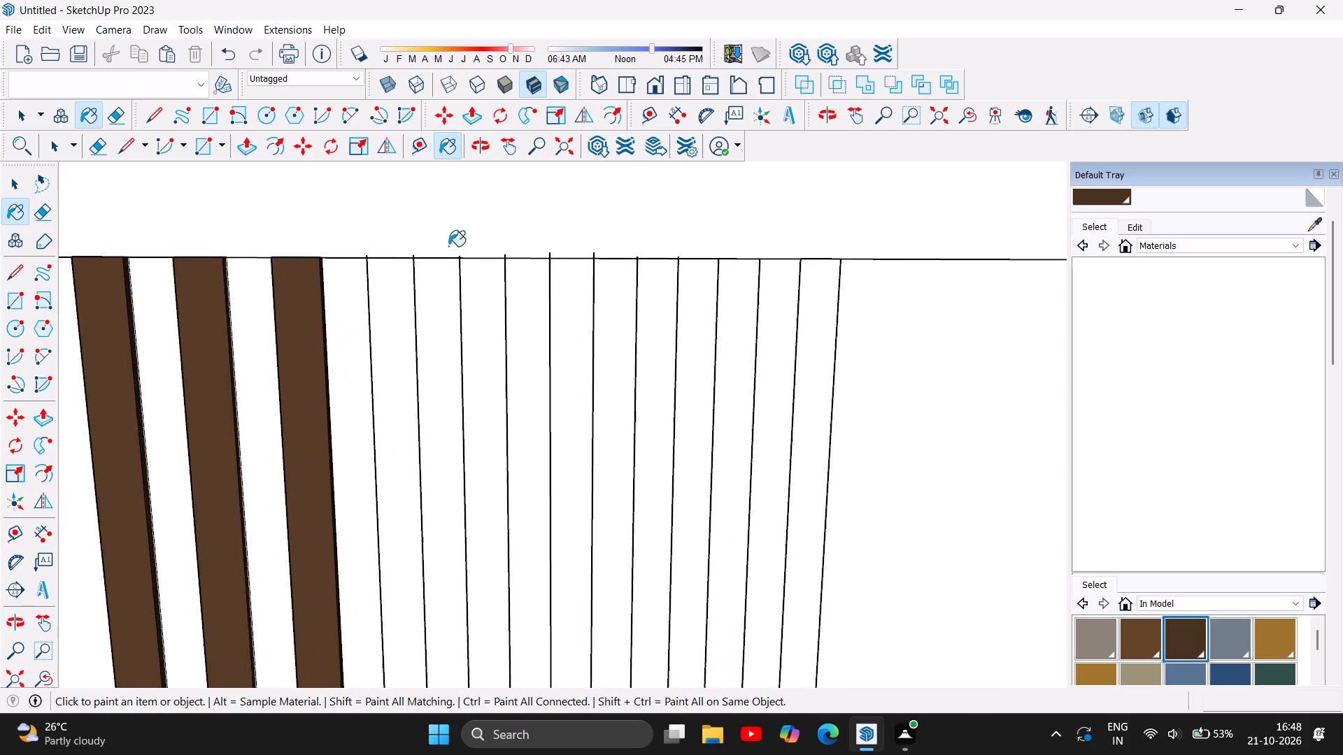
scroll(453, 261, "up", 6)
scroll(453, 261, "down", 6)
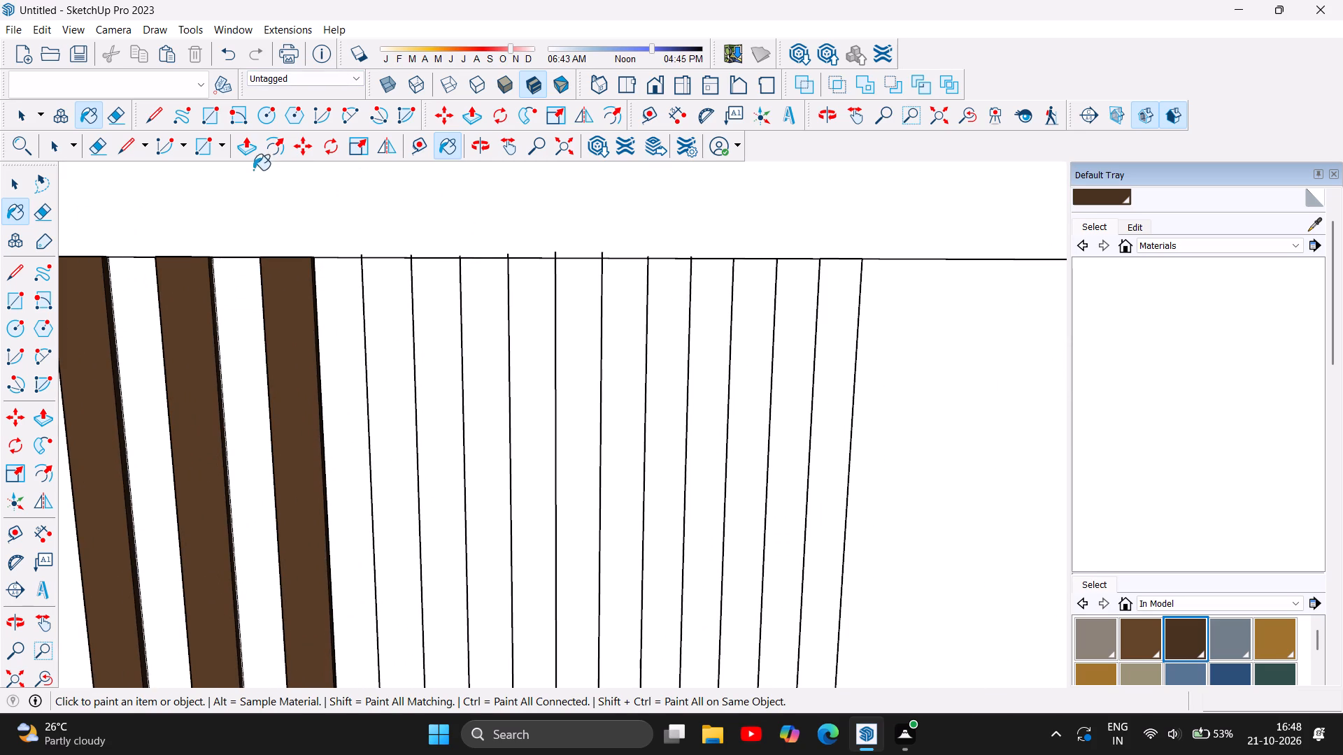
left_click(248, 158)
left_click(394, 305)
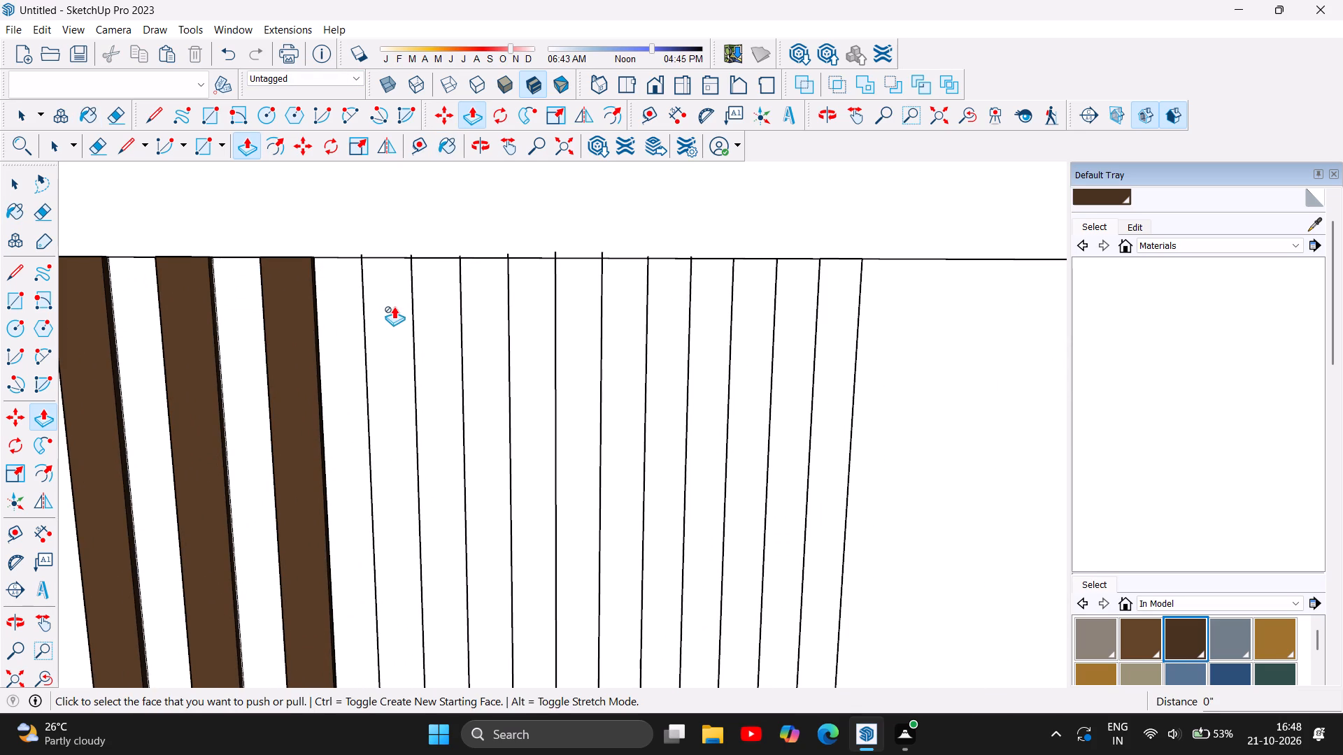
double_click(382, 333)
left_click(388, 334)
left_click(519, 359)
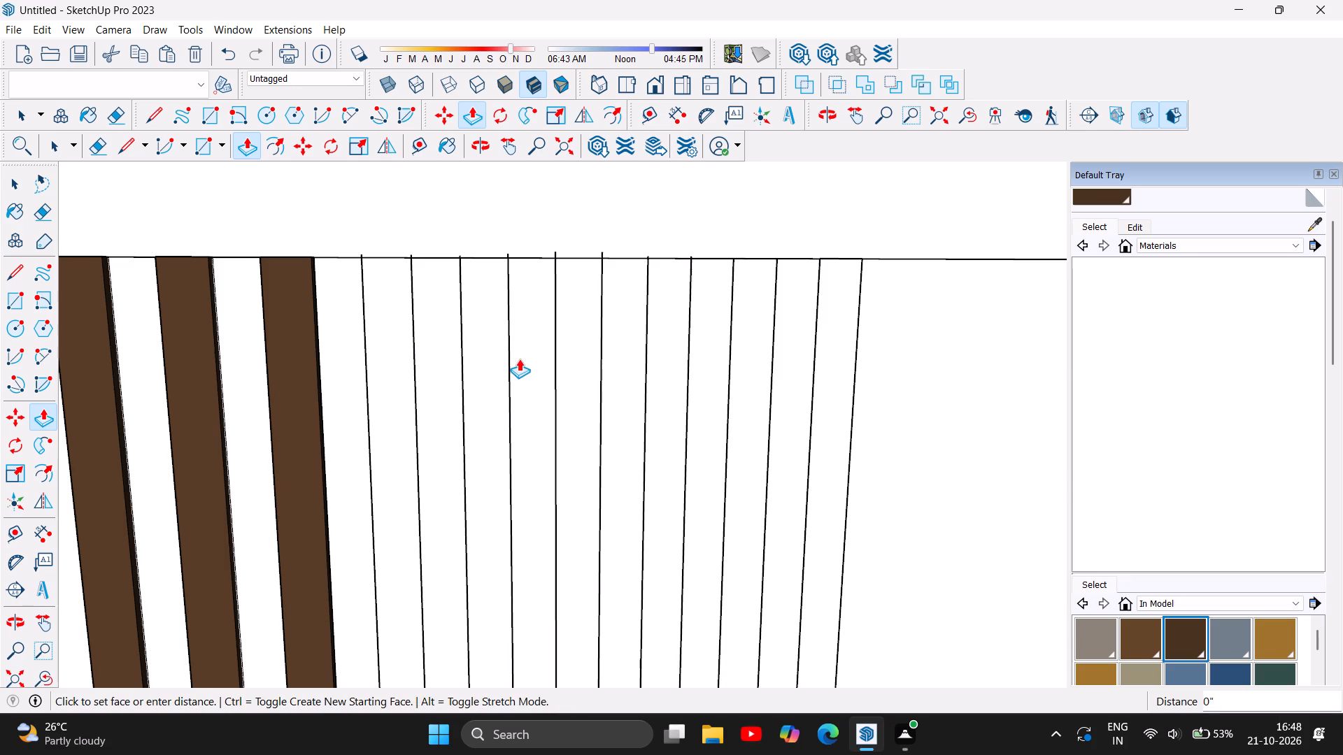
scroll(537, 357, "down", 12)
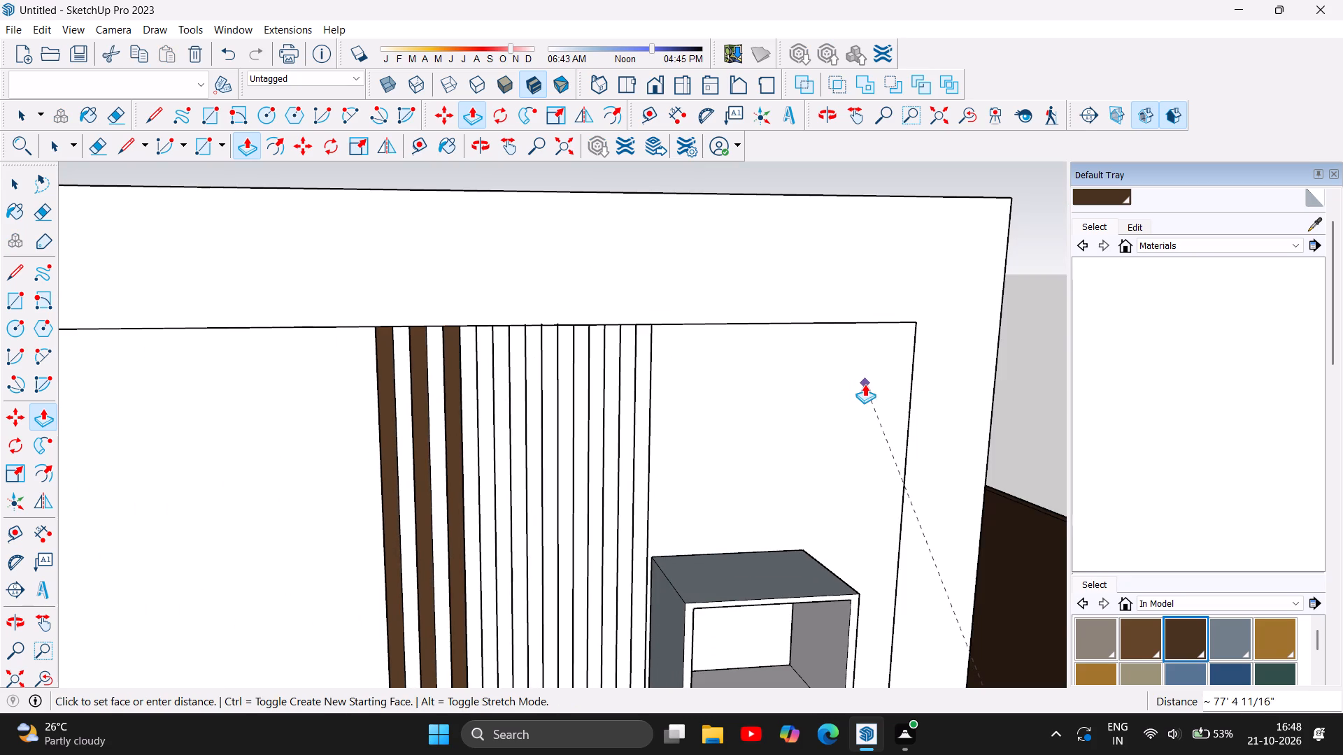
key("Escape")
Inspect from an oblique angle where the plain slat lines end near the upper edge of the wall recess.
scroll(519, 405, "up", 5)
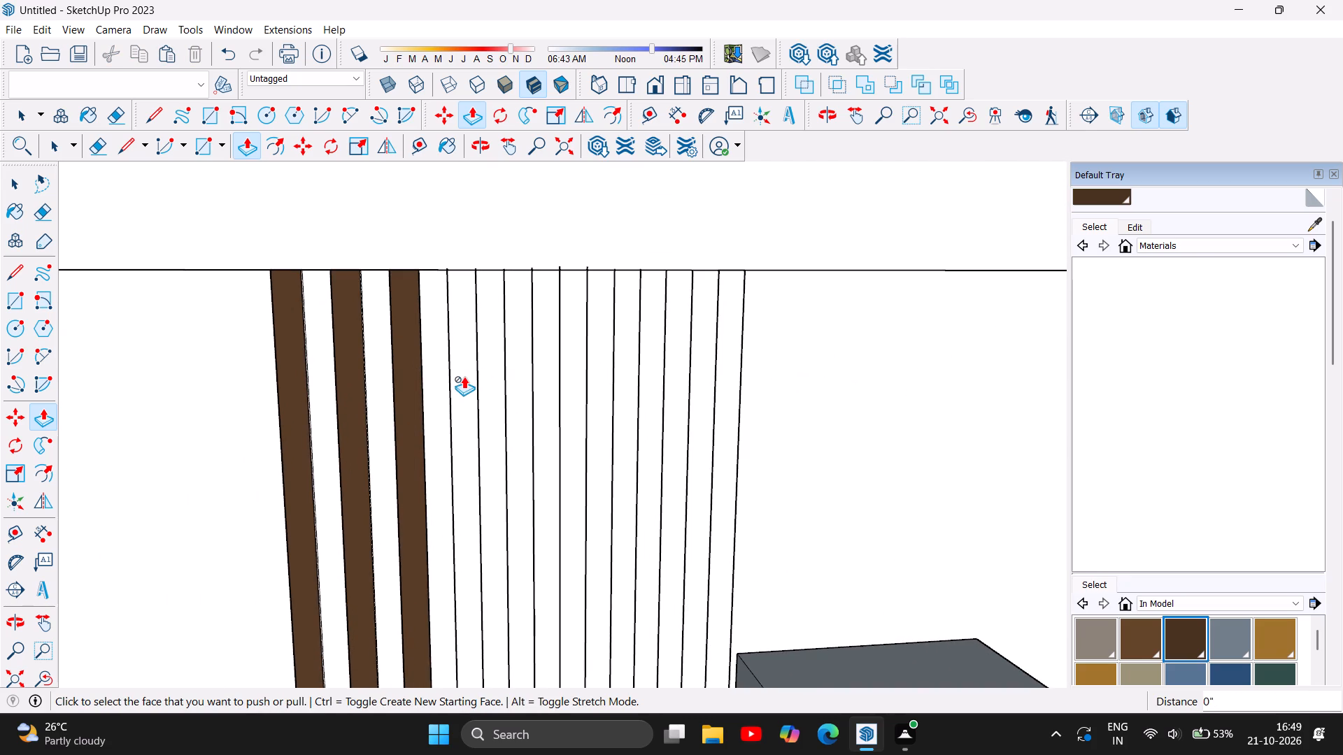
scroll(455, 382, "down", 20)
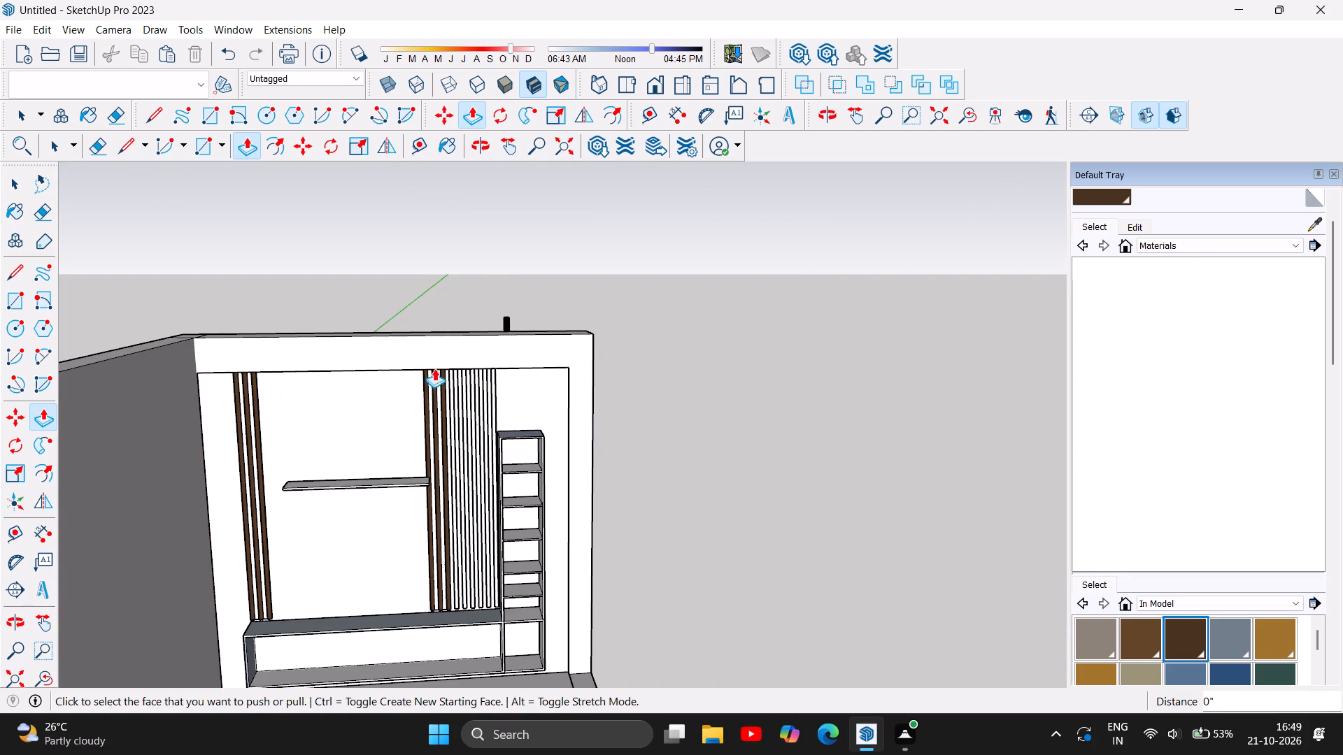
scroll(520, 448, "down", 5)
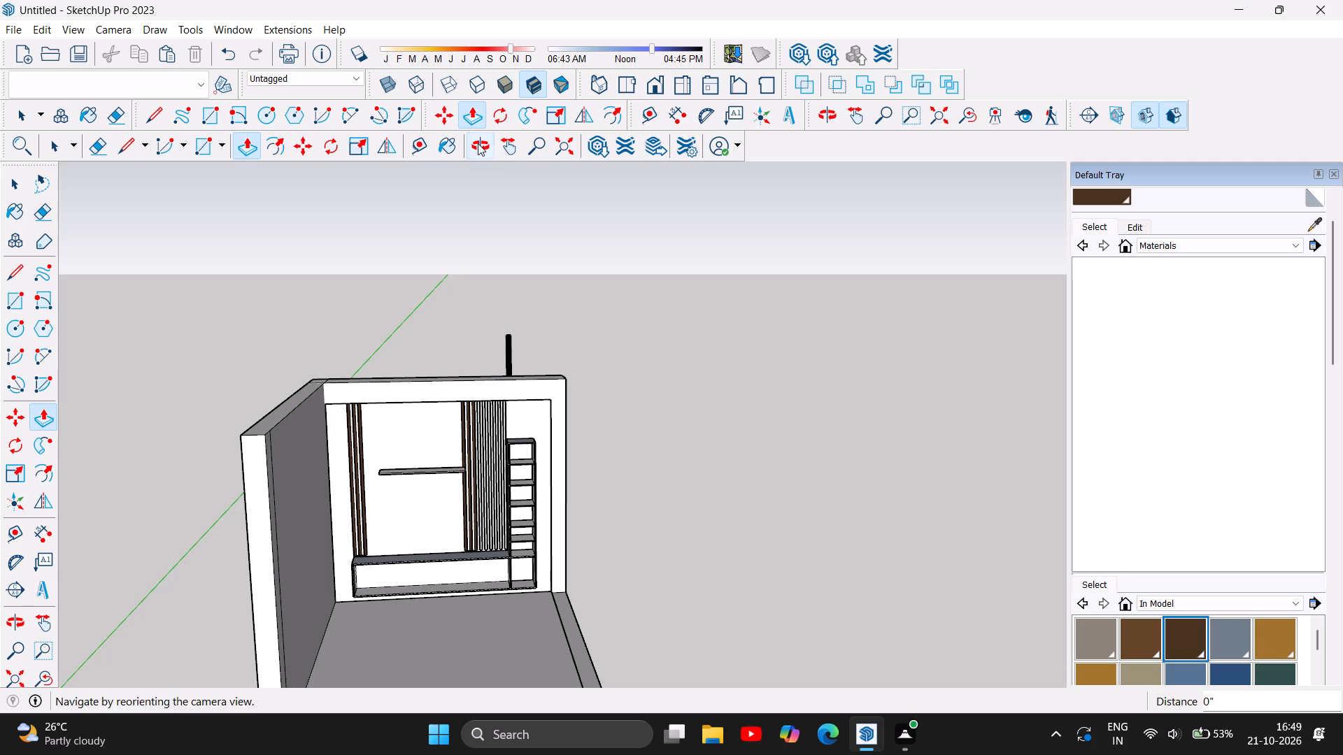
left_click(478, 143)
left_click_drag(710, 417, 276, 412)
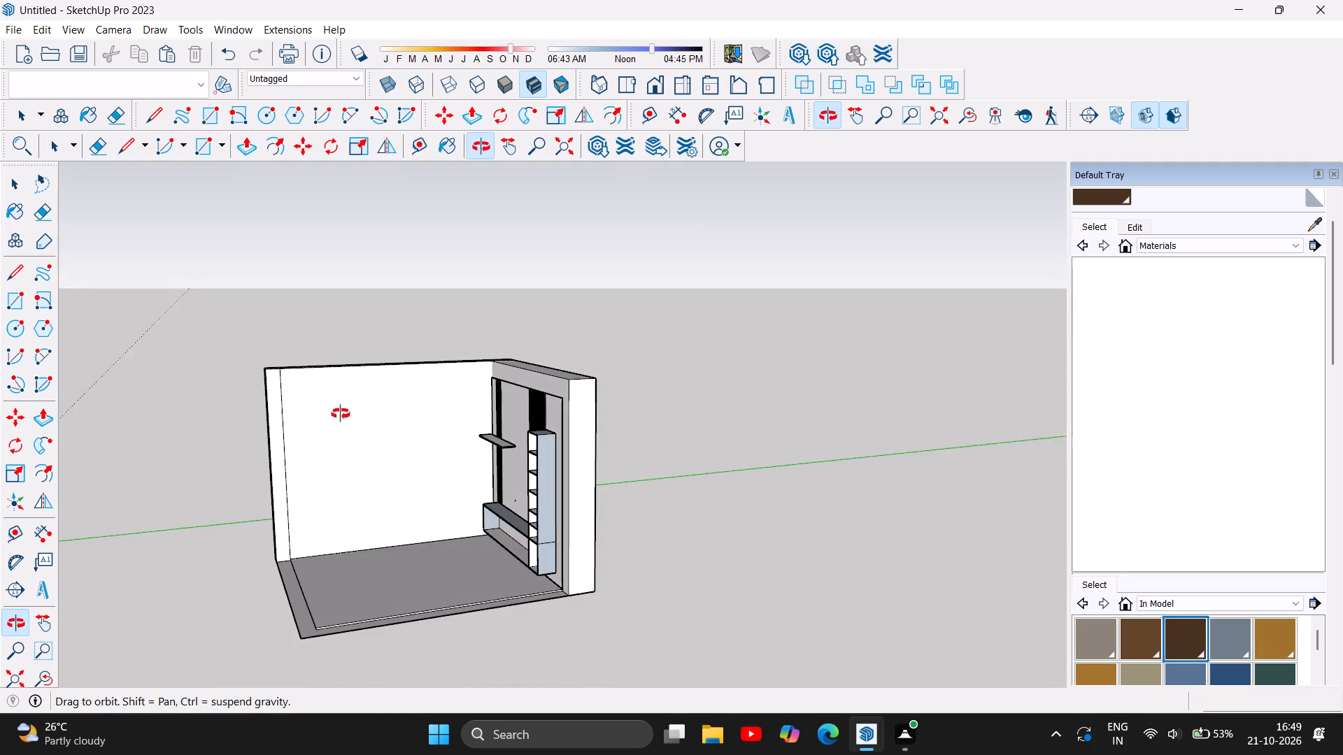
scroll(578, 398, "up", 12)
scroll(520, 413, "up", 6)
scroll(421, 396, "up", 3)
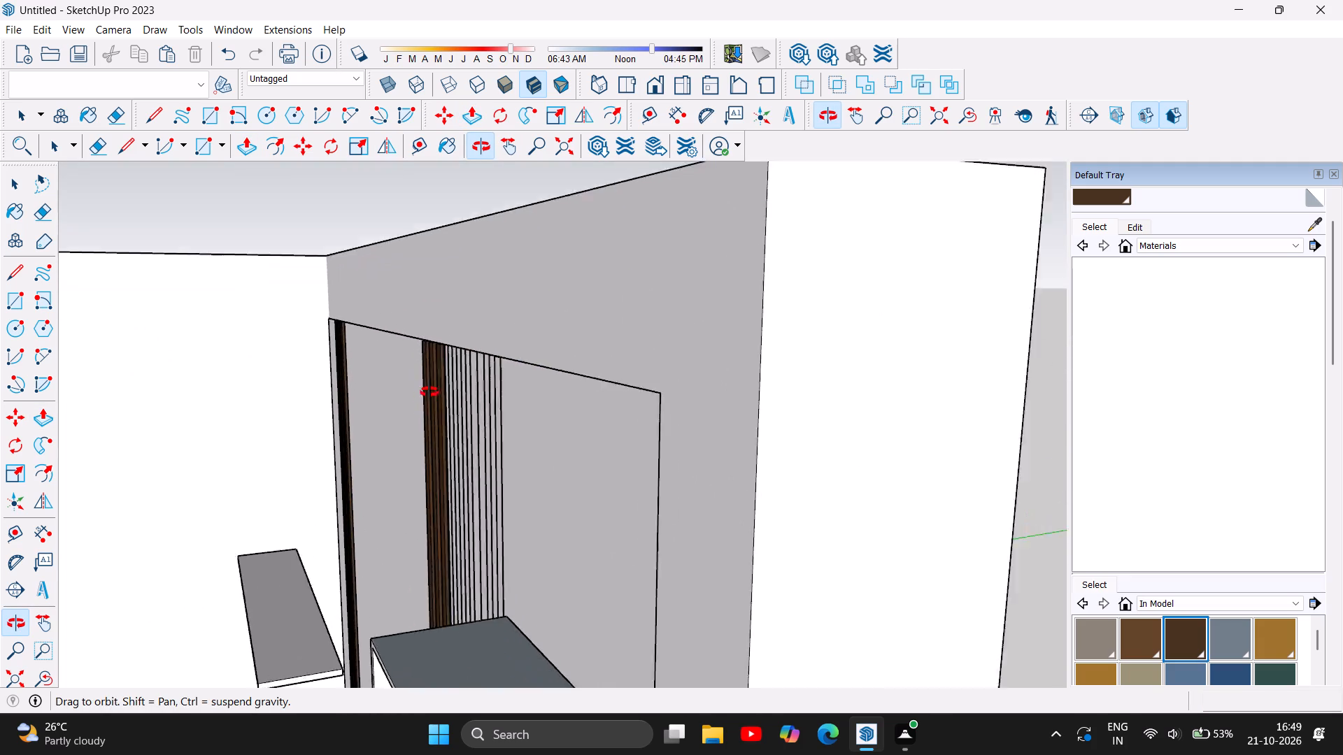
scroll(429, 392, "up", 4)
scroll(489, 388, "up", 7)
left_click_drag(439, 431, 486, 424)
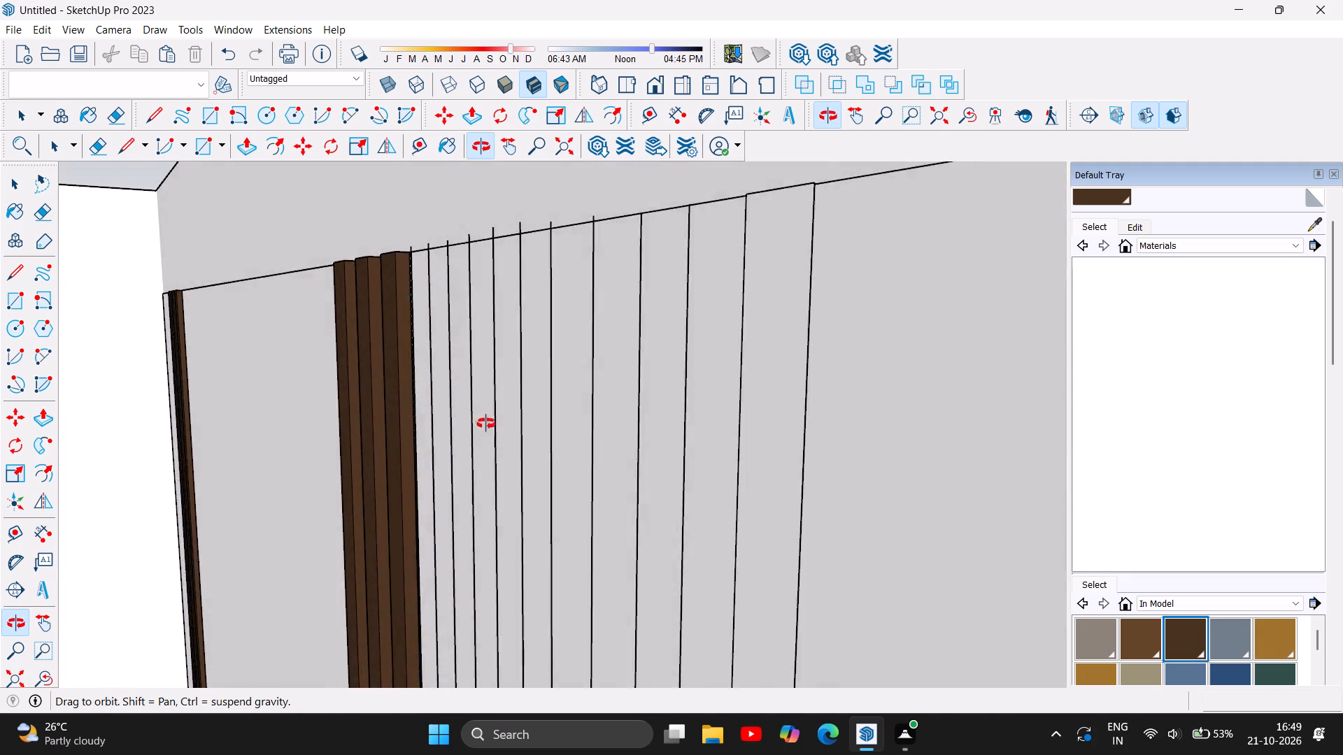
left_click_drag(486, 424, 415, 521)
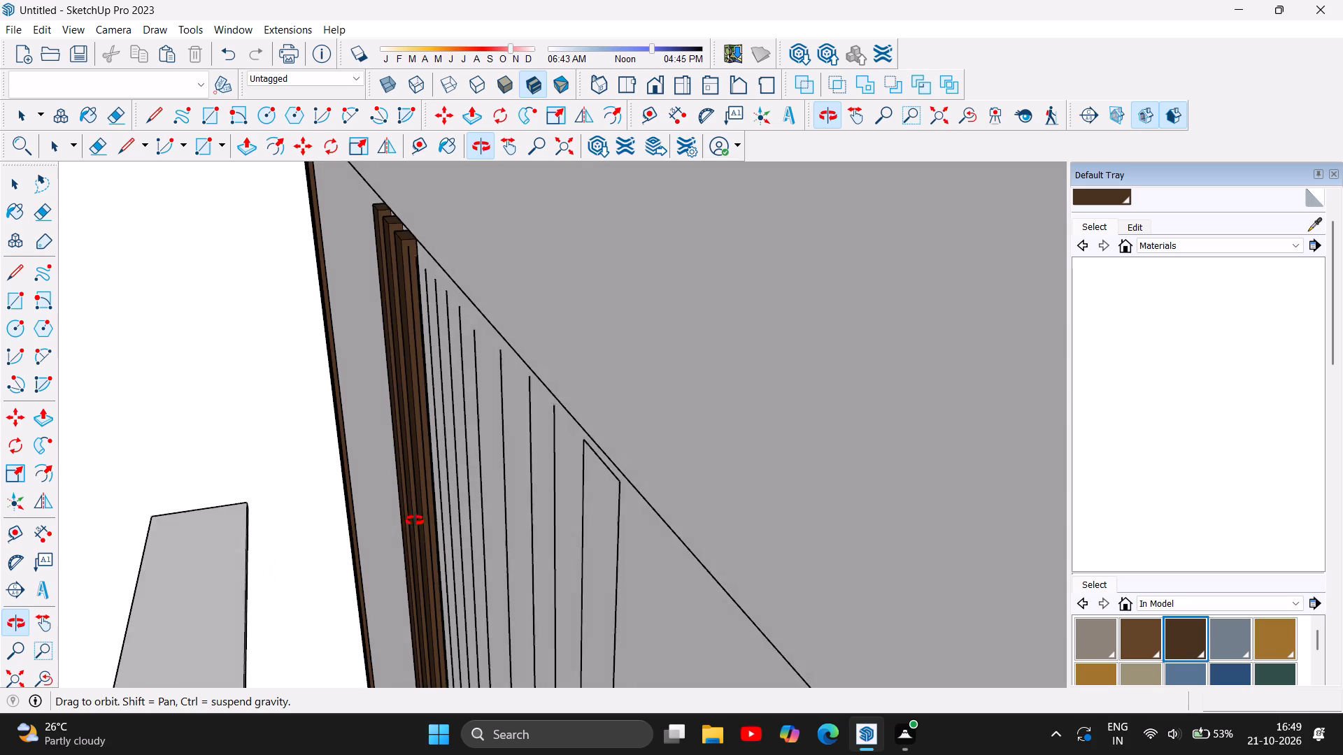
left_click_drag(415, 521, 414, 540)
left_click_drag(566, 477, 543, 494)
scroll(508, 418, "up", 5)
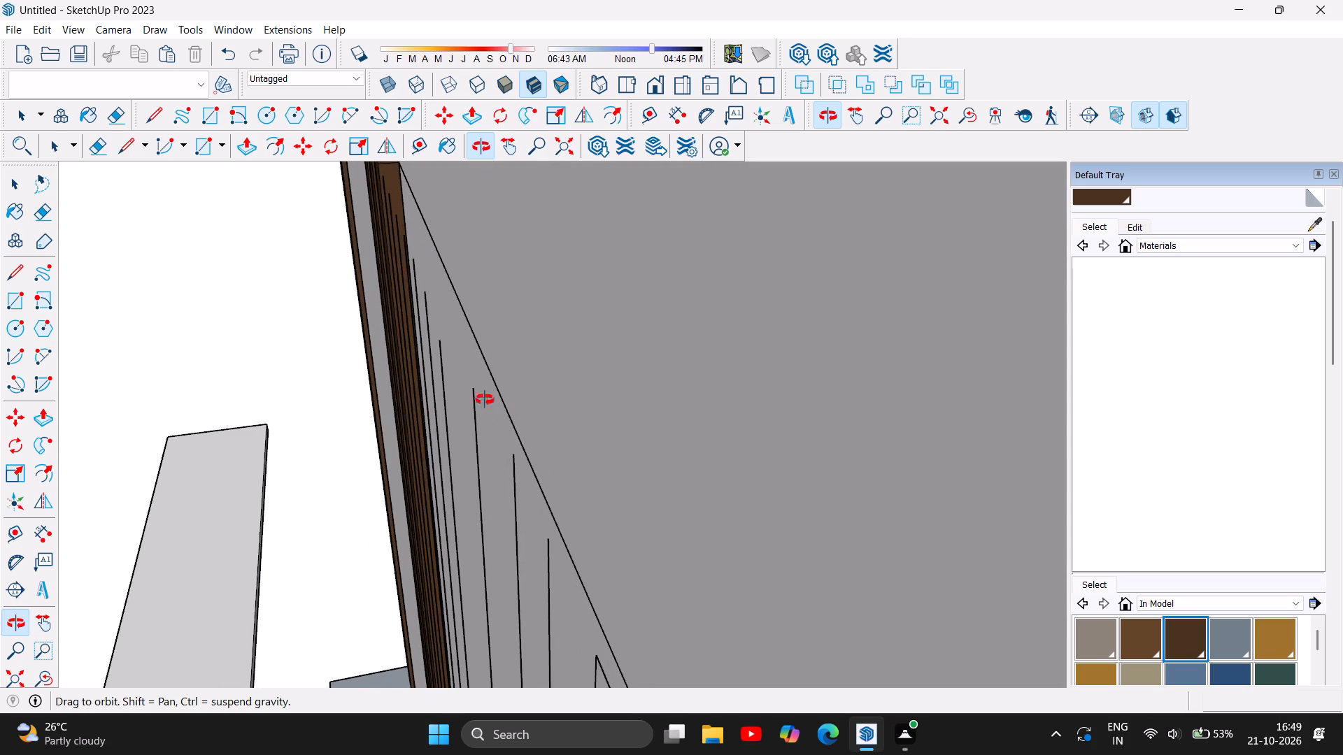
scroll(488, 370, "down", 4)
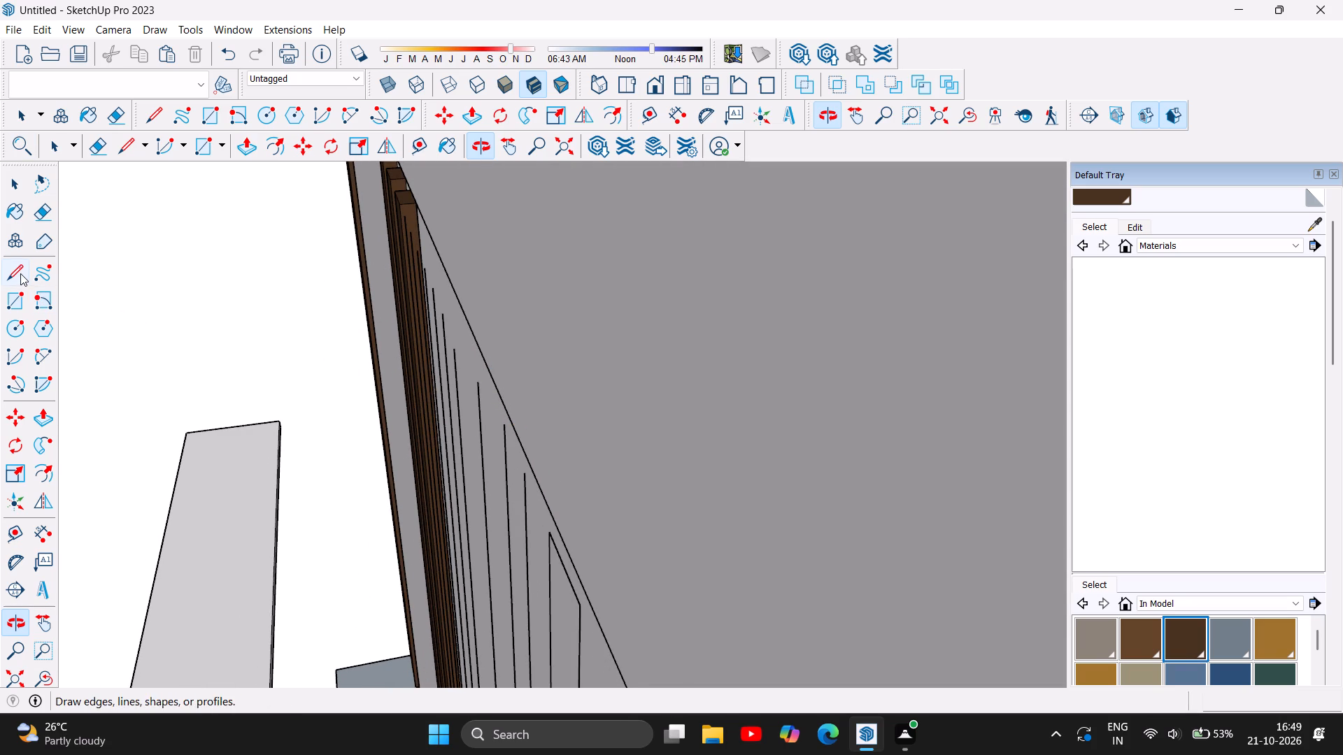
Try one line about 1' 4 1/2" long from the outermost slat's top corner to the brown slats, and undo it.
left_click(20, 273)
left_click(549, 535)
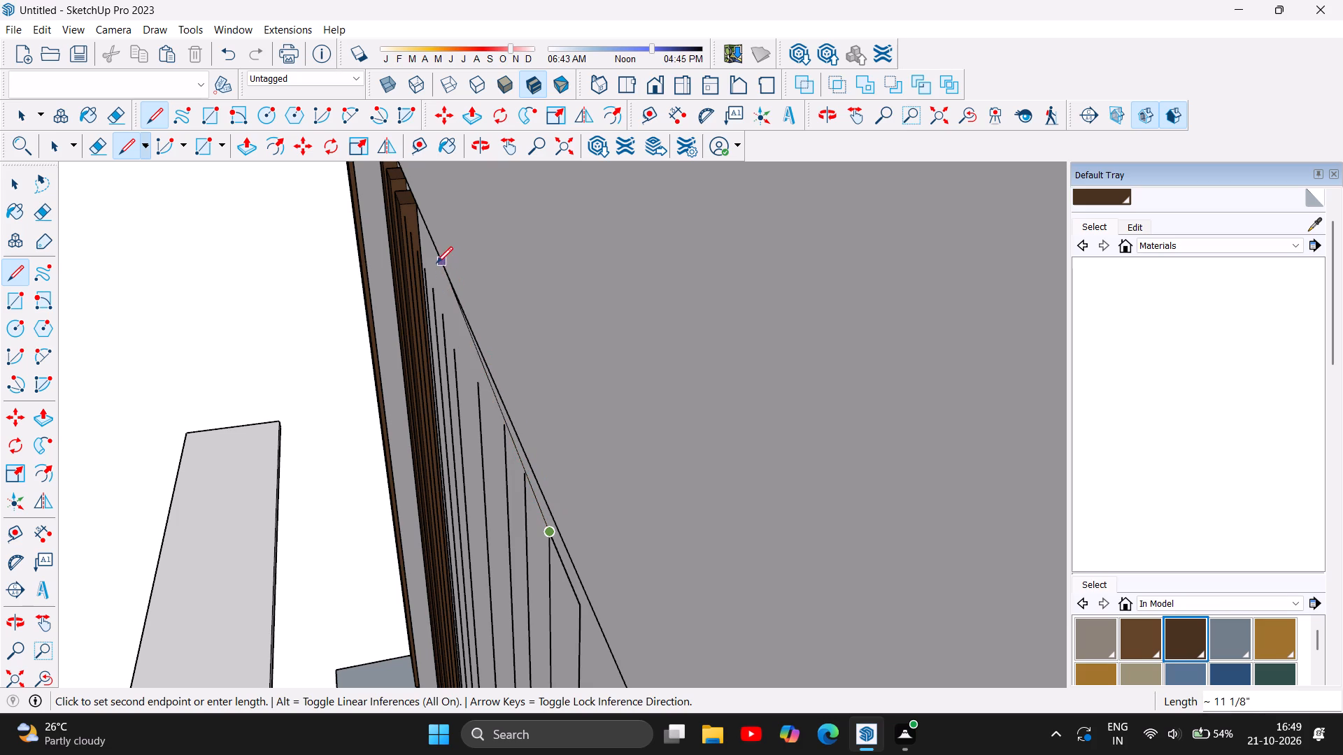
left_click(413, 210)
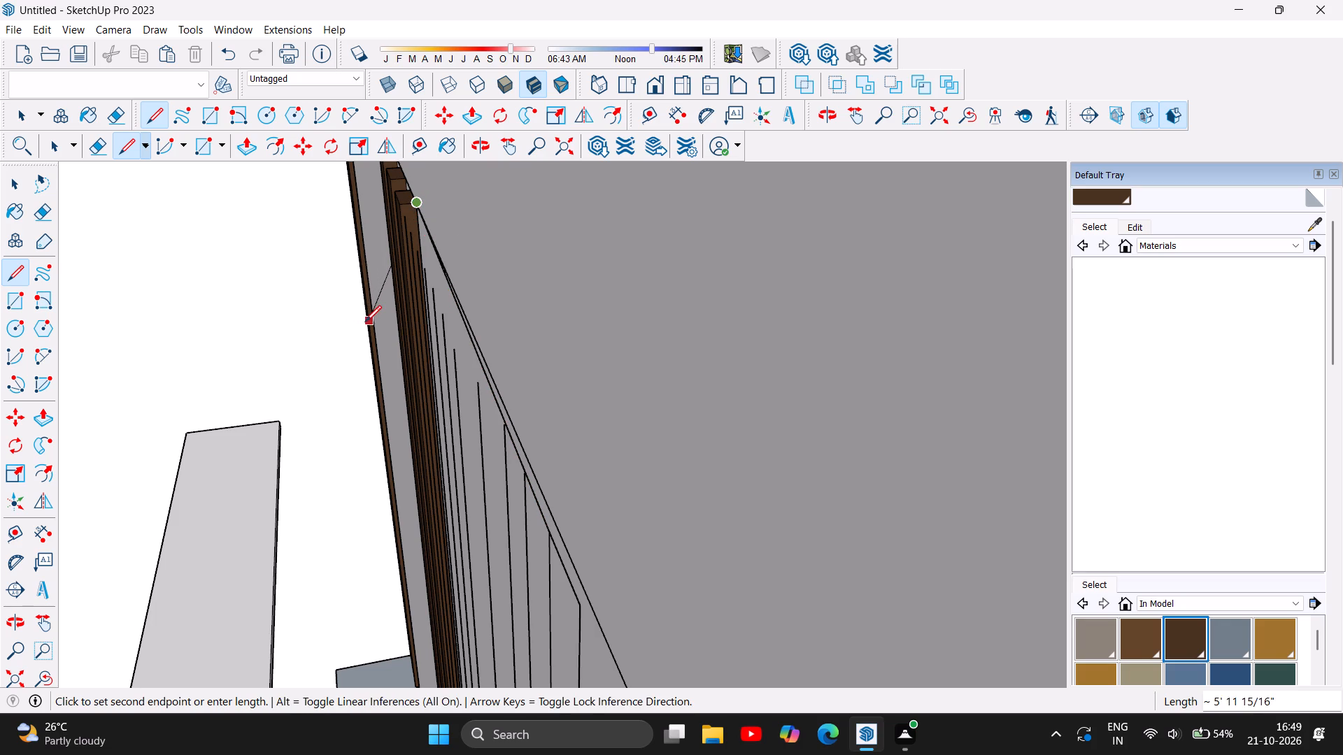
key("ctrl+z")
Draw short connecting edges between the top ends of adjacent plain slat lines, from the outermost slat's corner toward the brown slats.
left_click(550, 531)
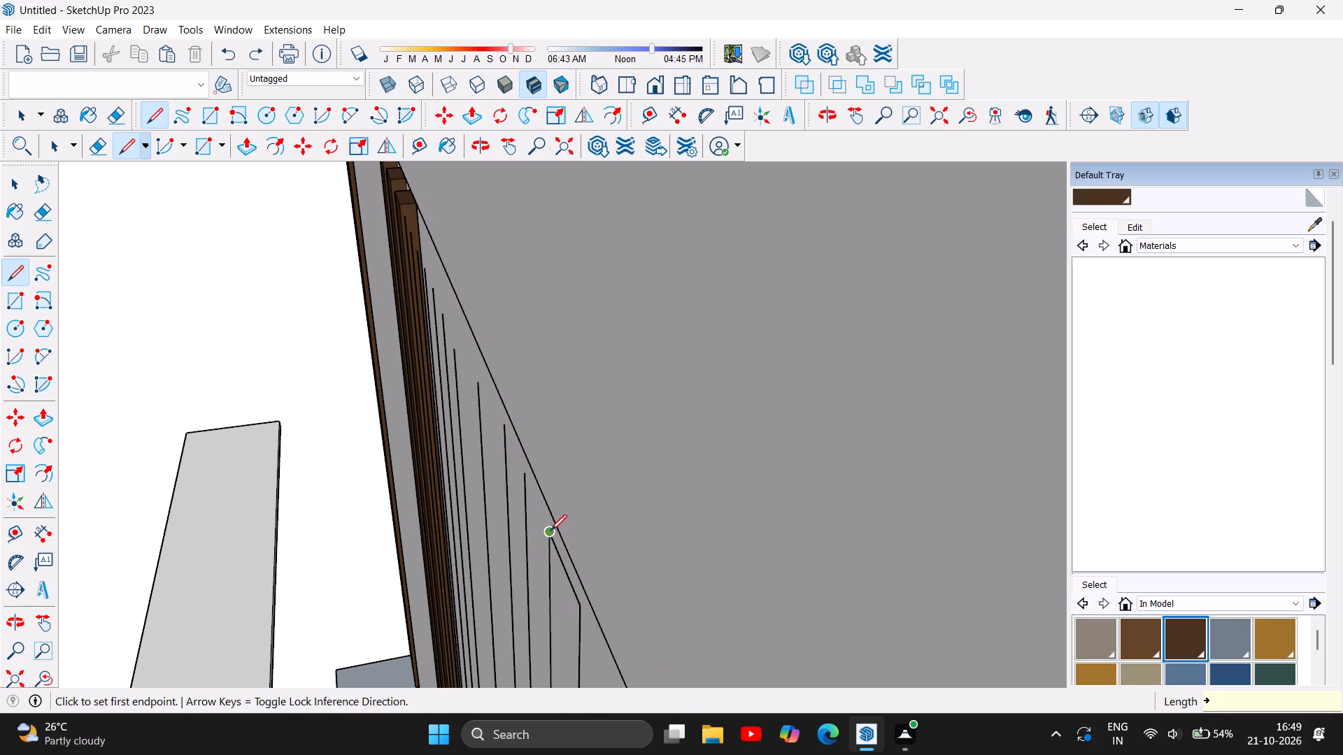
left_click(521, 477)
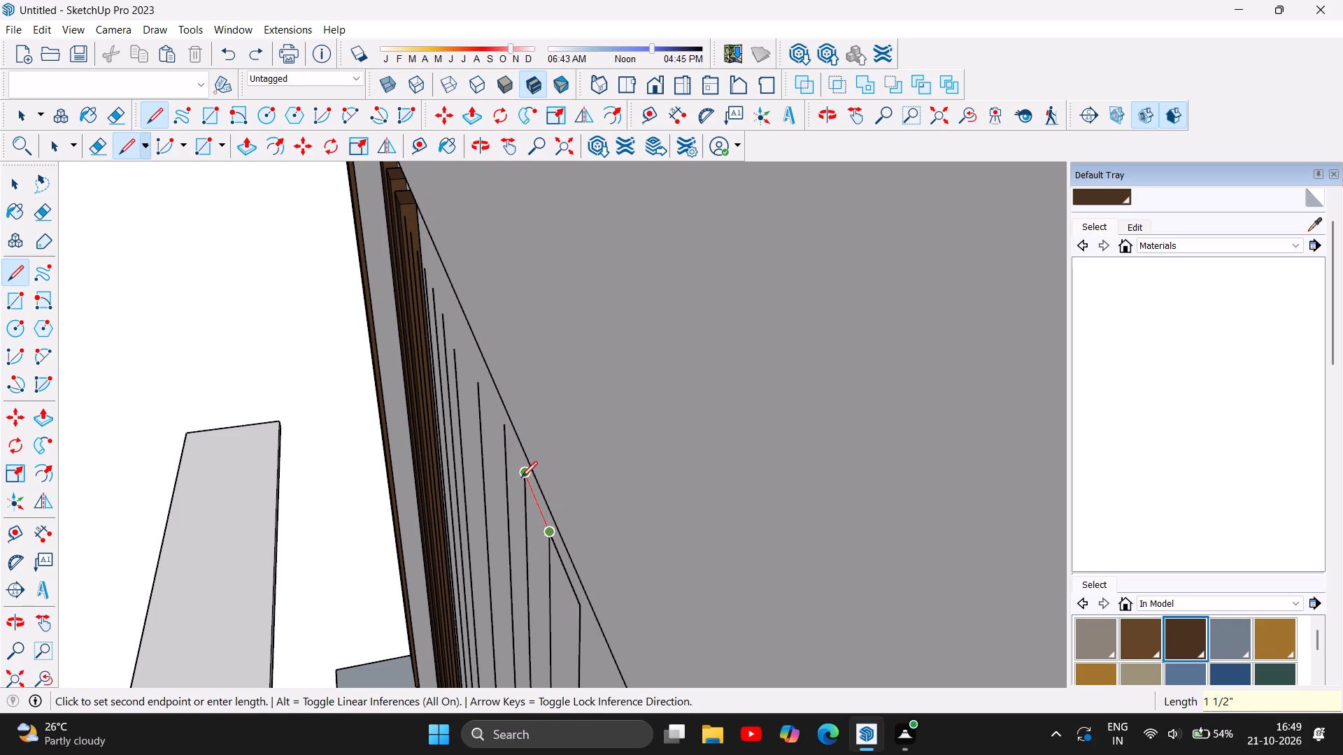
left_click(504, 426)
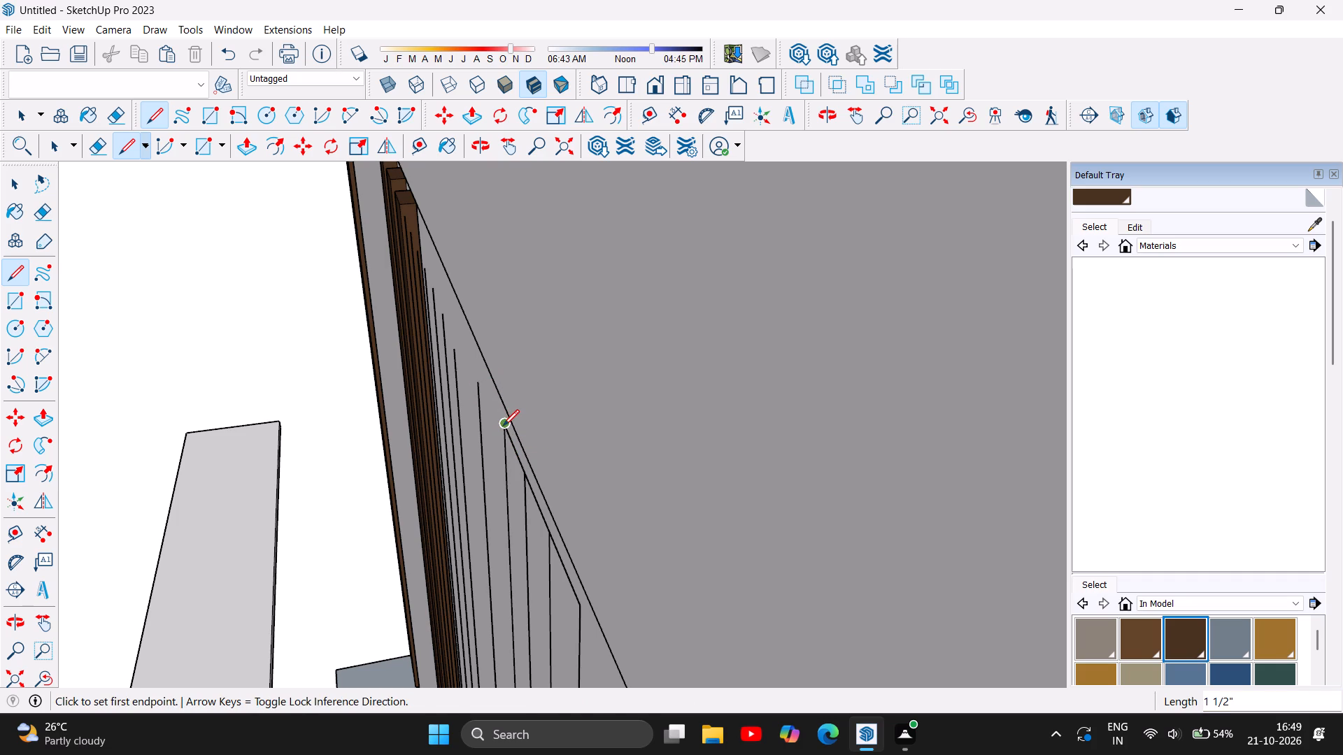
left_click(503, 426)
left_click(478, 390)
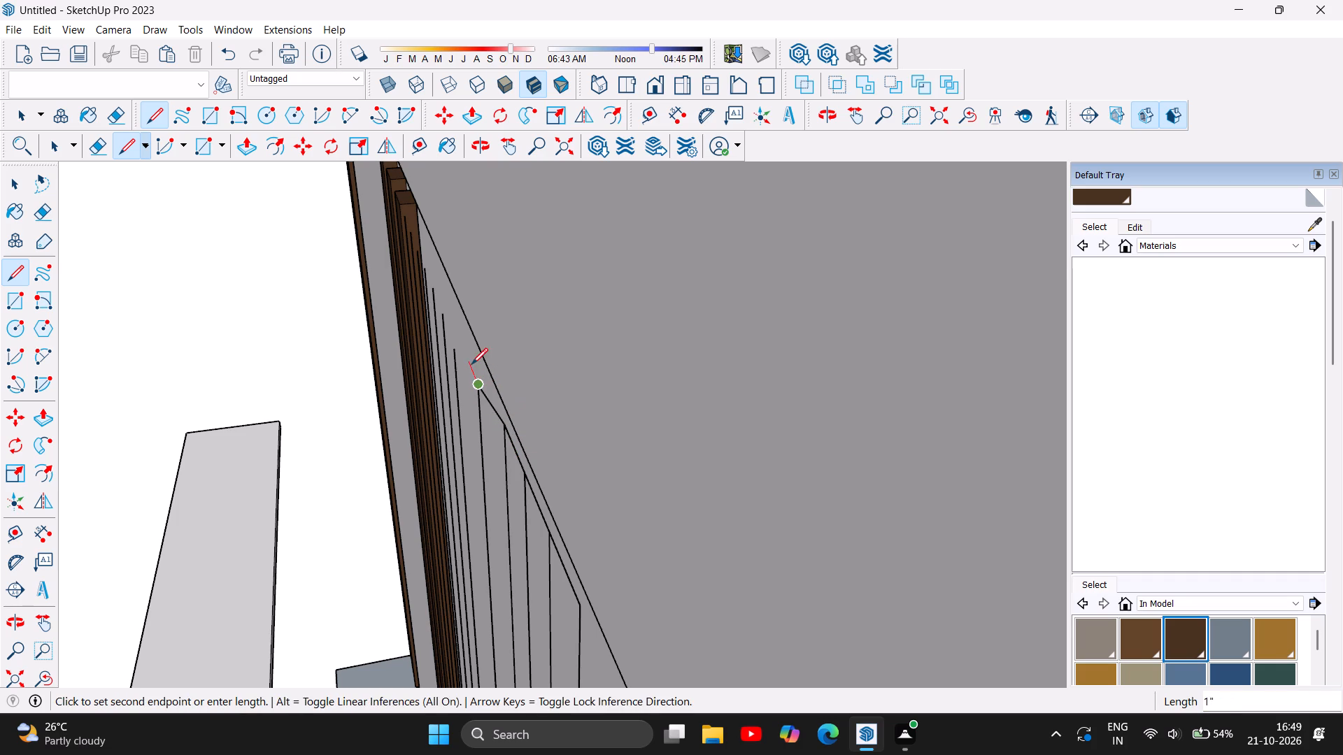
left_click(458, 354)
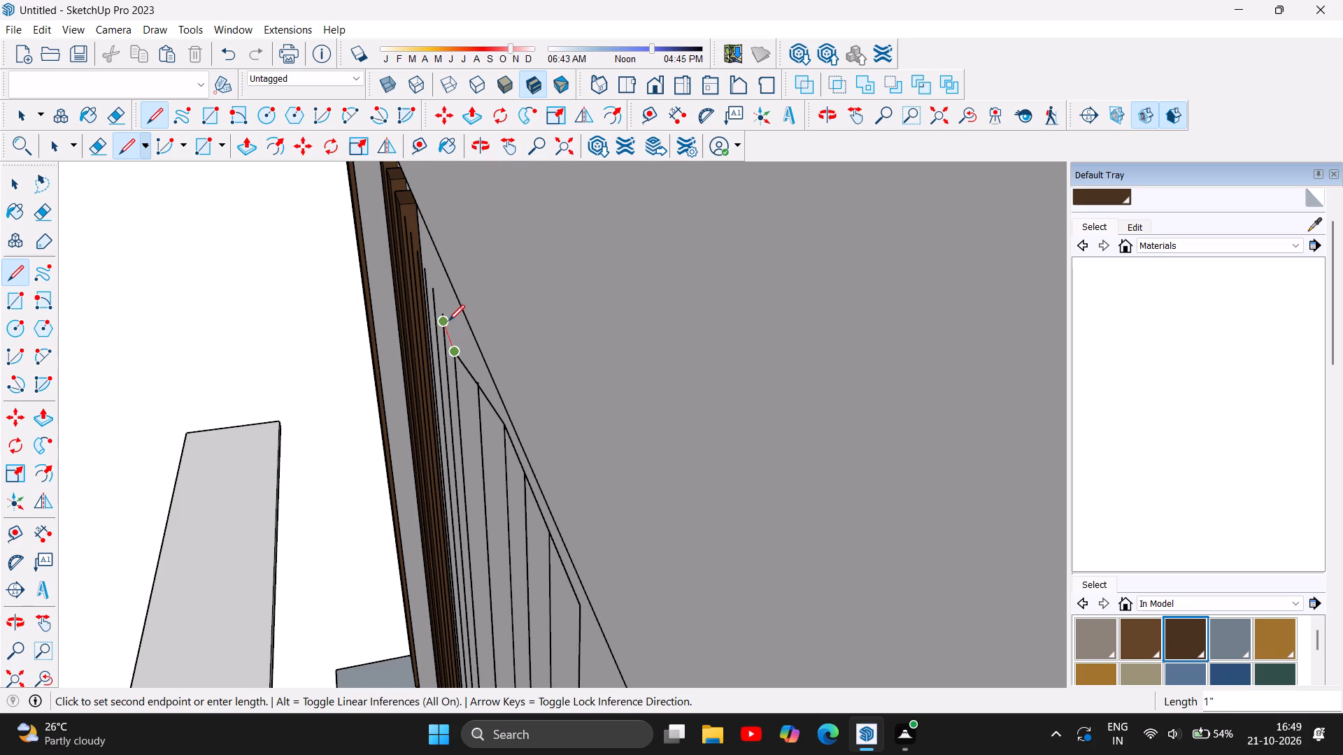
left_click(443, 317)
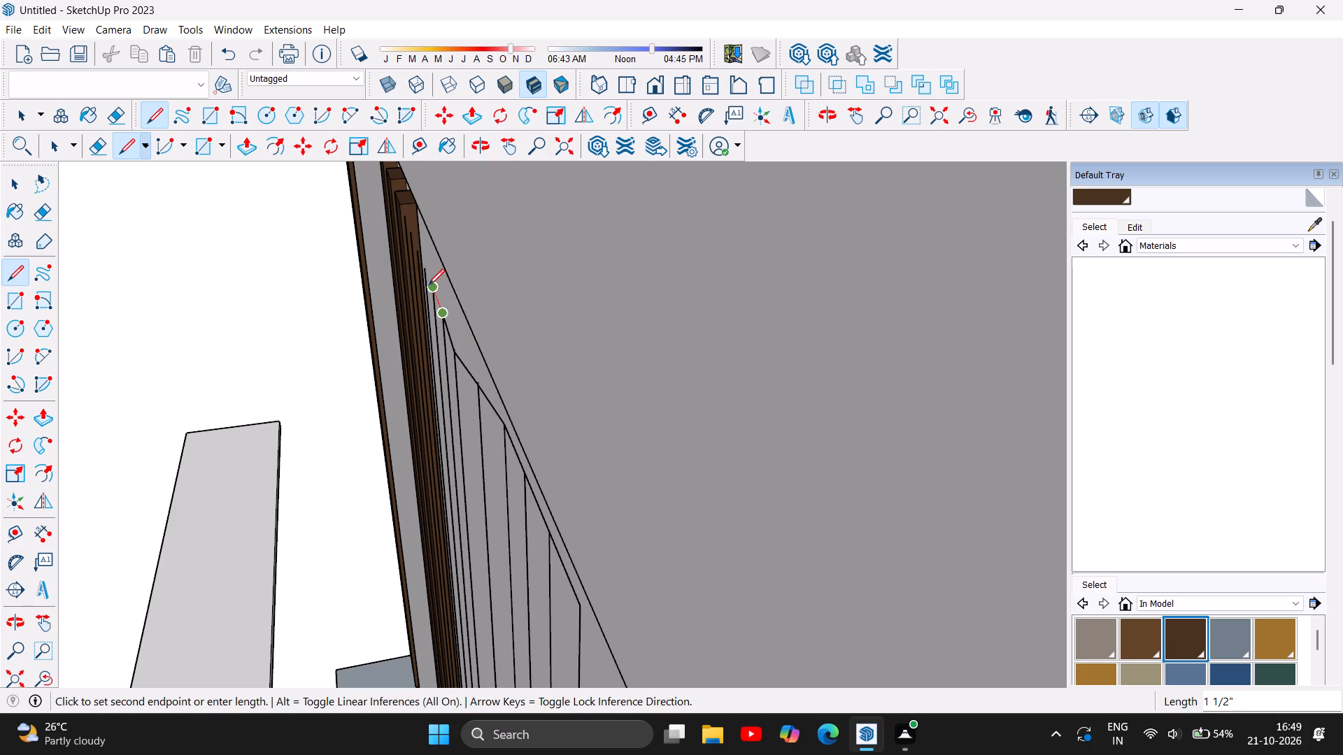
left_click(434, 287)
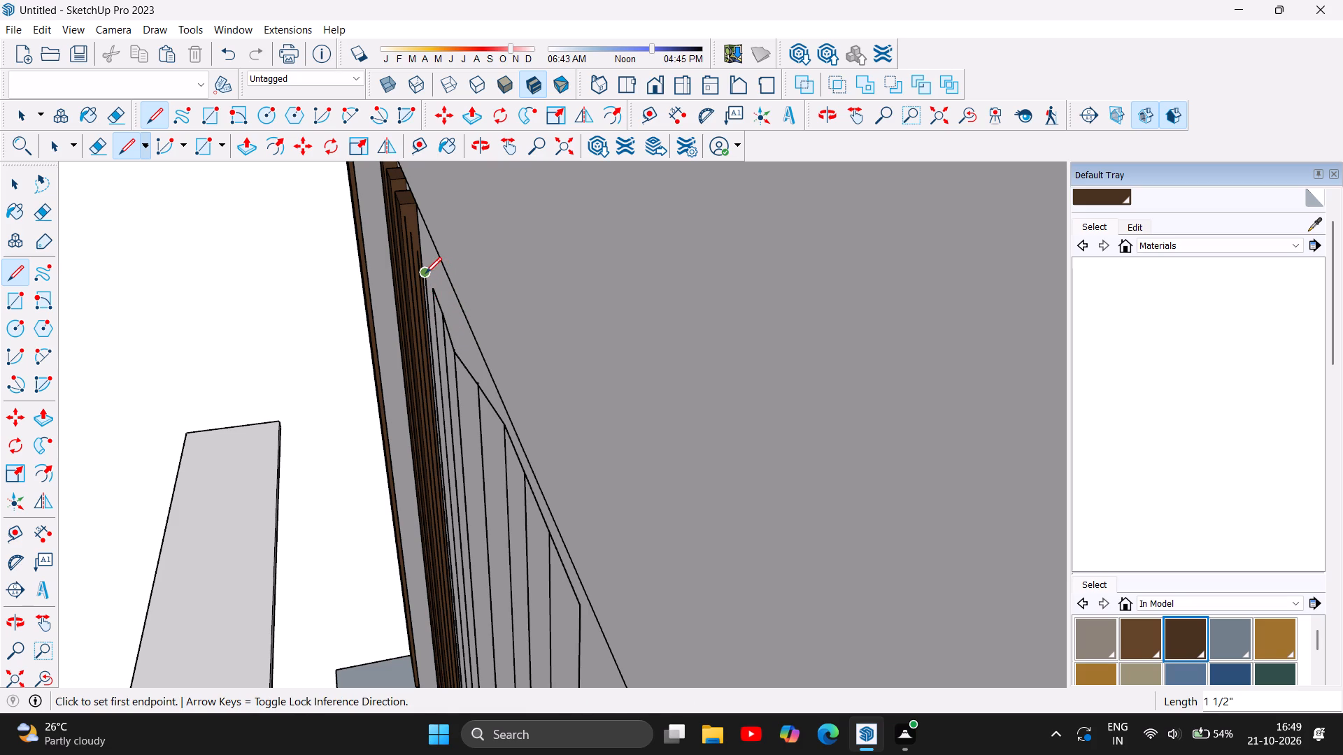
left_click(425, 273)
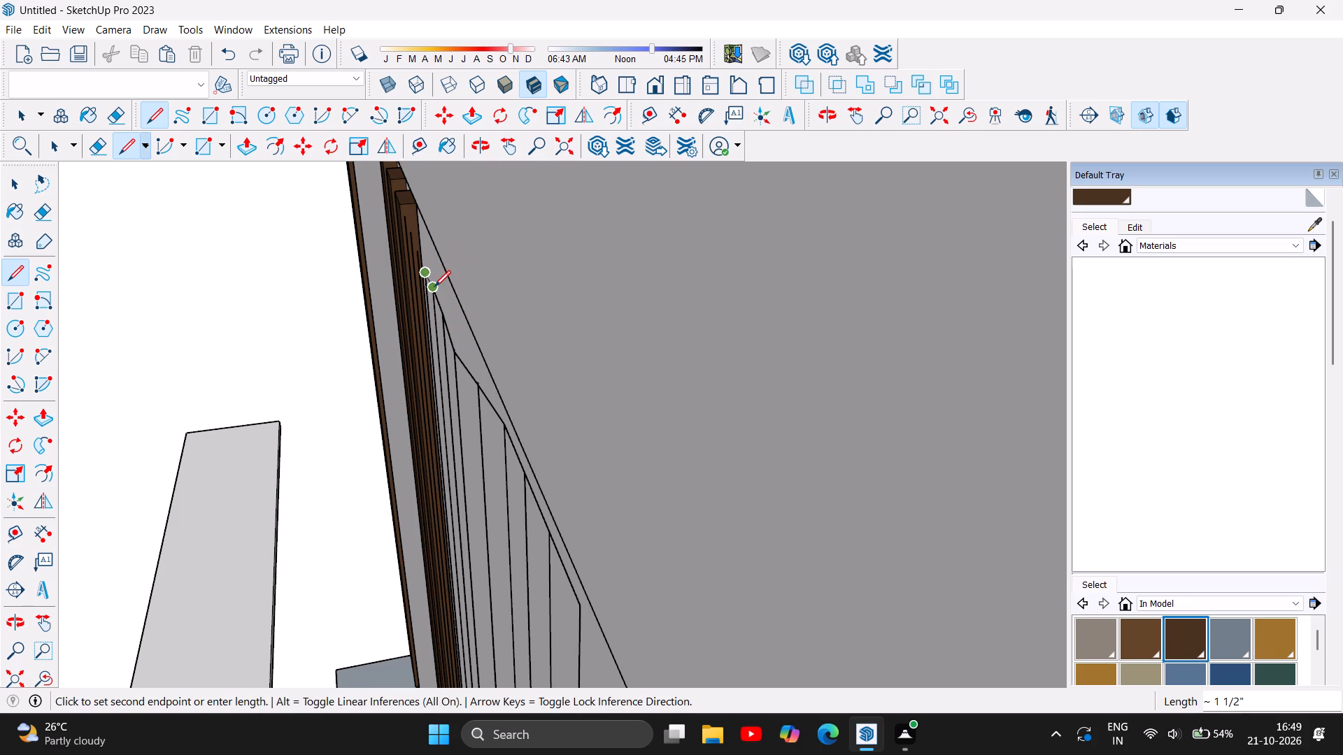
left_click(434, 287)
key("Escape")
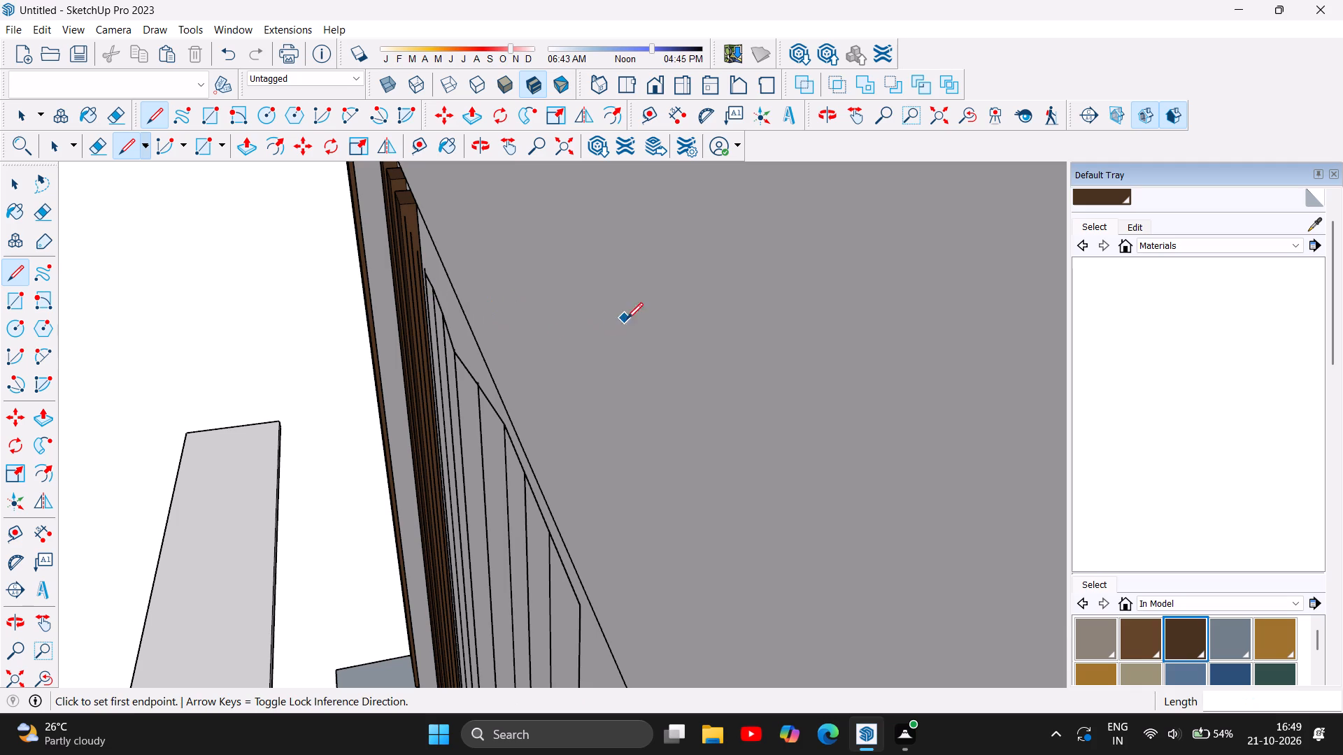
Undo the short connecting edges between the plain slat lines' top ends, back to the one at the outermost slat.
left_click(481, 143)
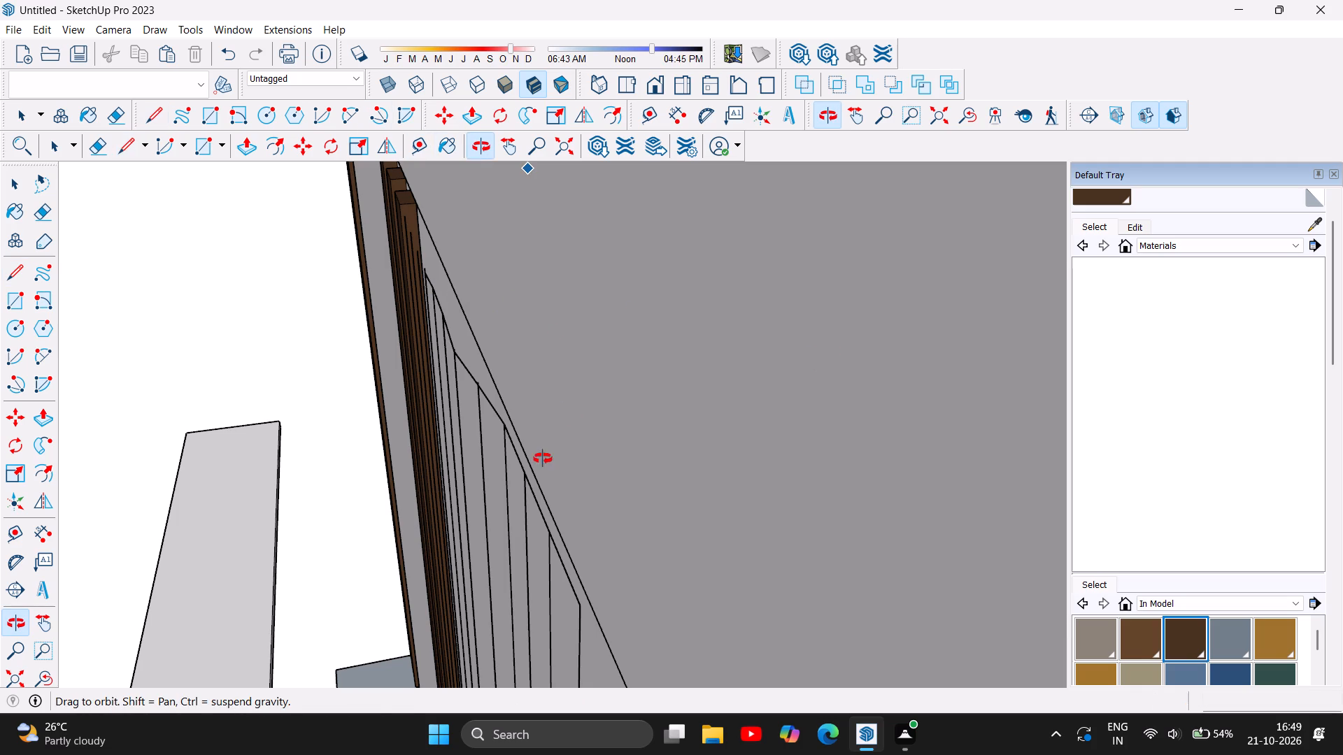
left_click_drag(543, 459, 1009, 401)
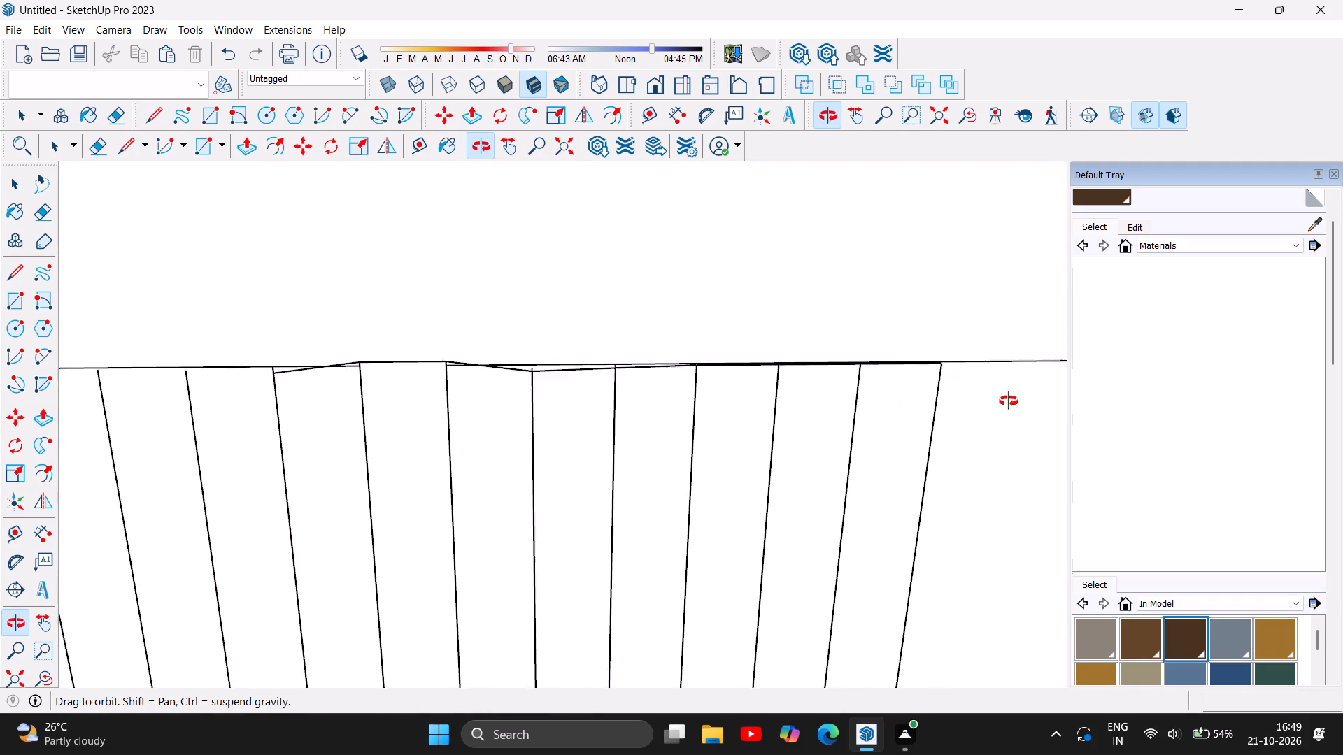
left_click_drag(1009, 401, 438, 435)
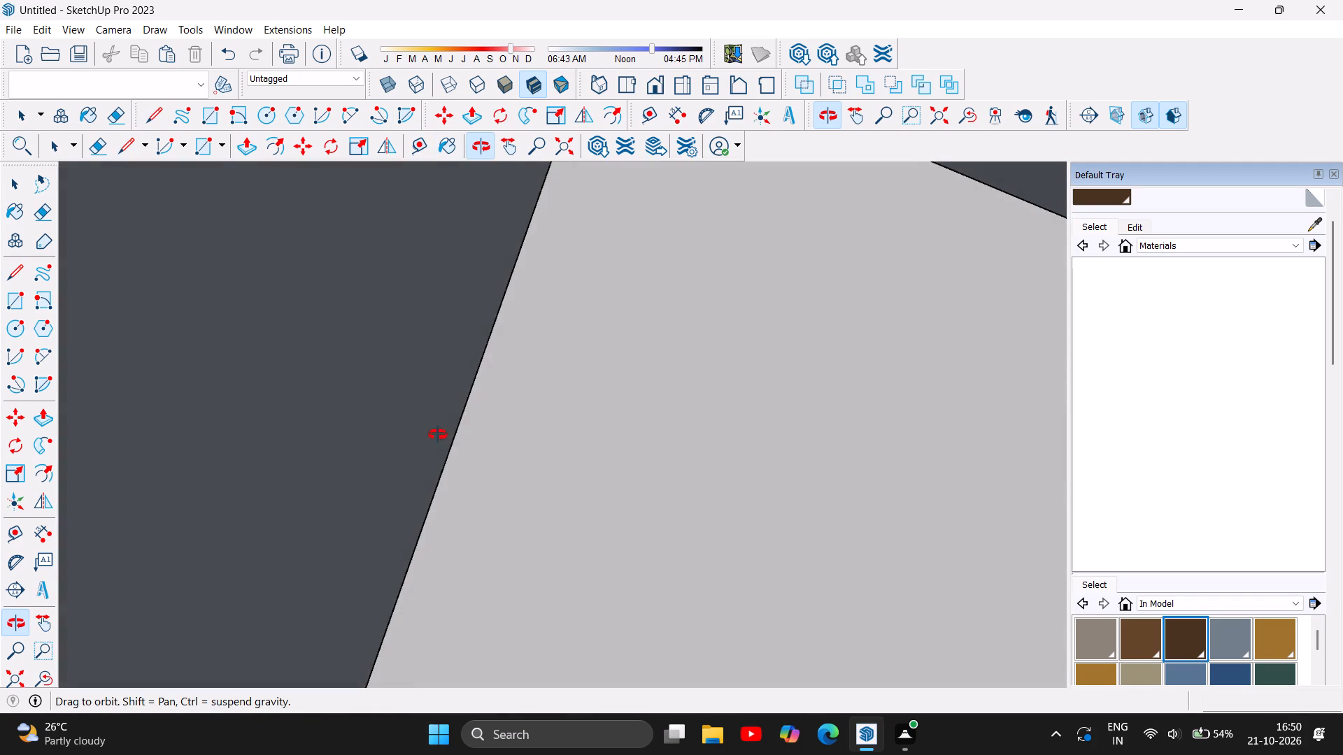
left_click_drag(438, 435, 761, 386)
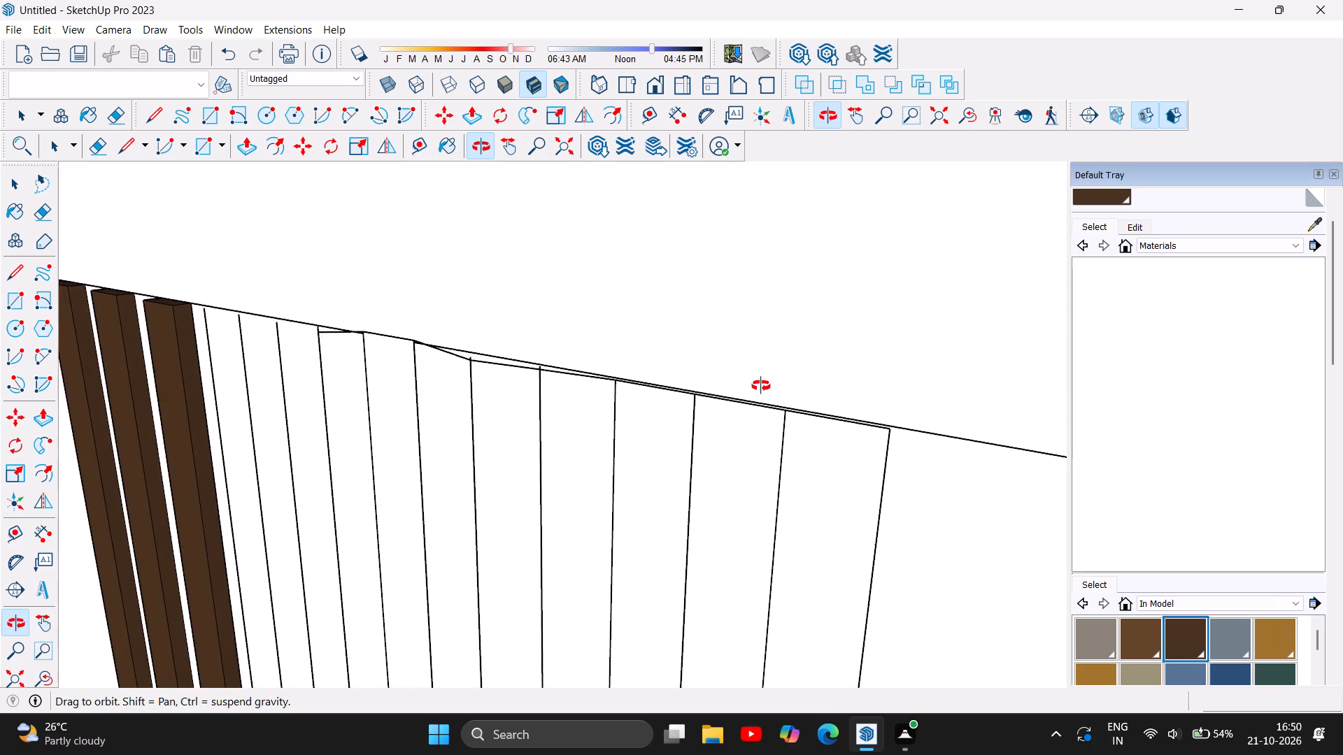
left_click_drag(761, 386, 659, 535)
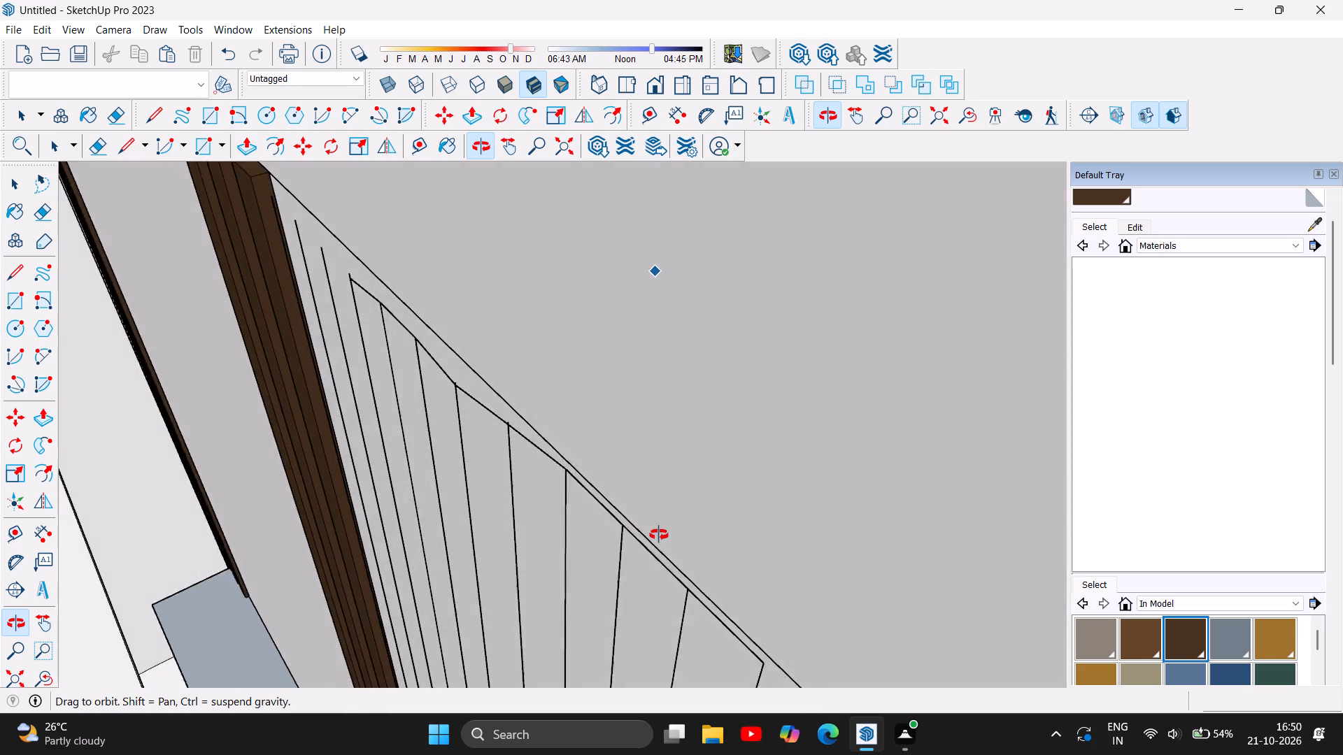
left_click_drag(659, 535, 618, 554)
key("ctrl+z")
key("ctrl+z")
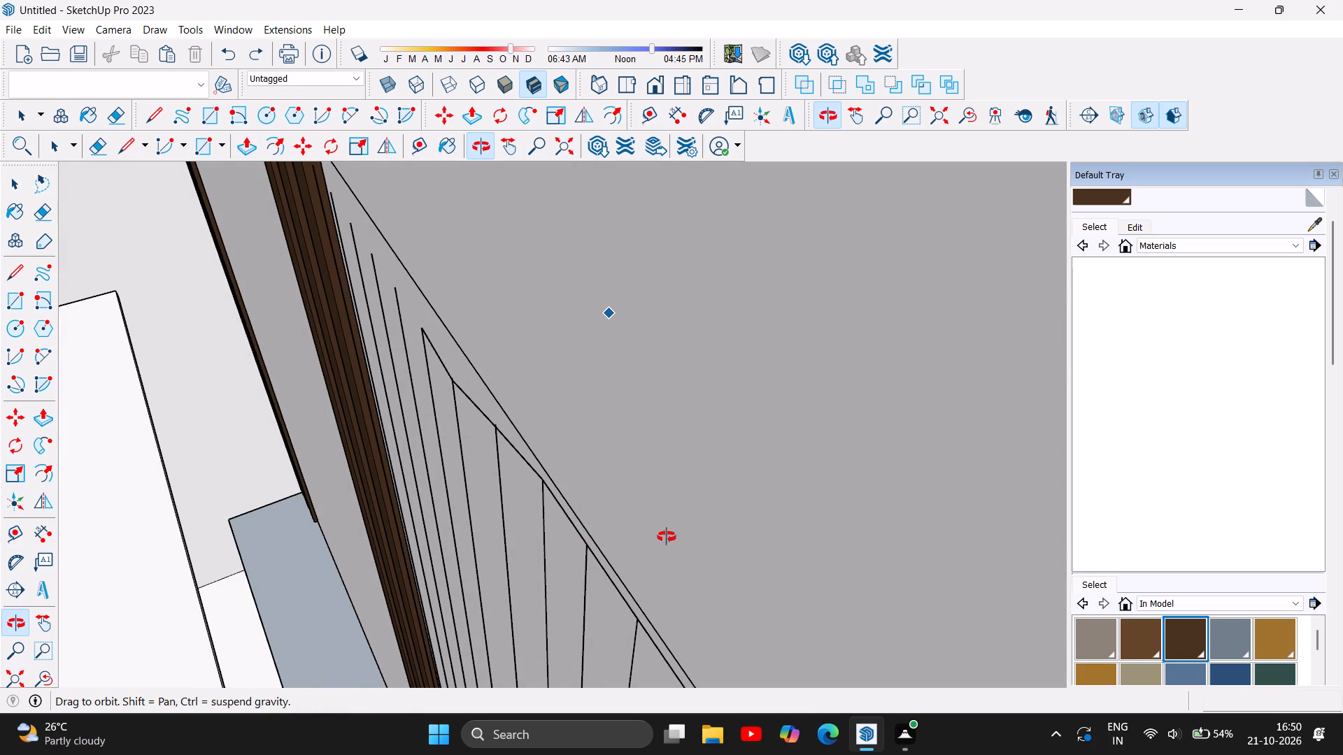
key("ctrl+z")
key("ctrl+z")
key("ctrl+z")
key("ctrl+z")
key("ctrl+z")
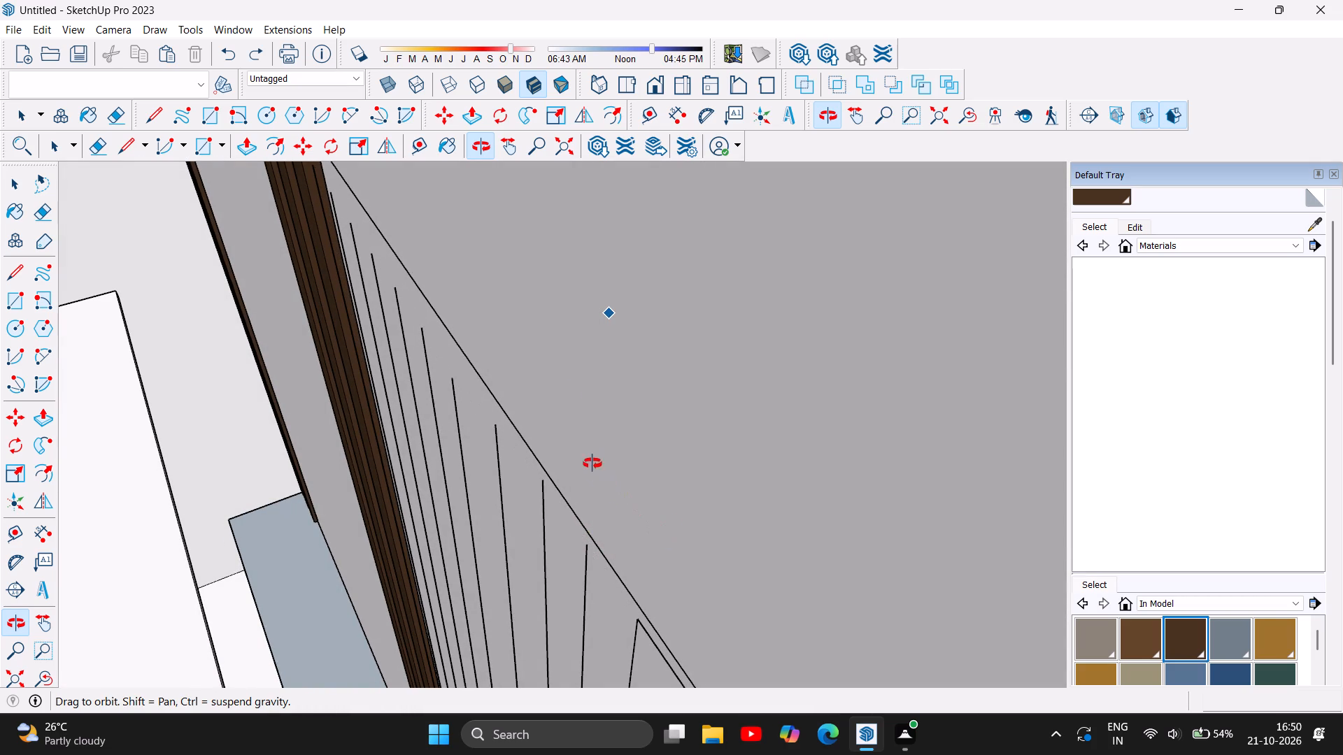
Examine the top ends of the plain slat lines against the recess's upper edge from front, oblique and low angles.
scroll(483, 382, "down", 11, "ctrl")
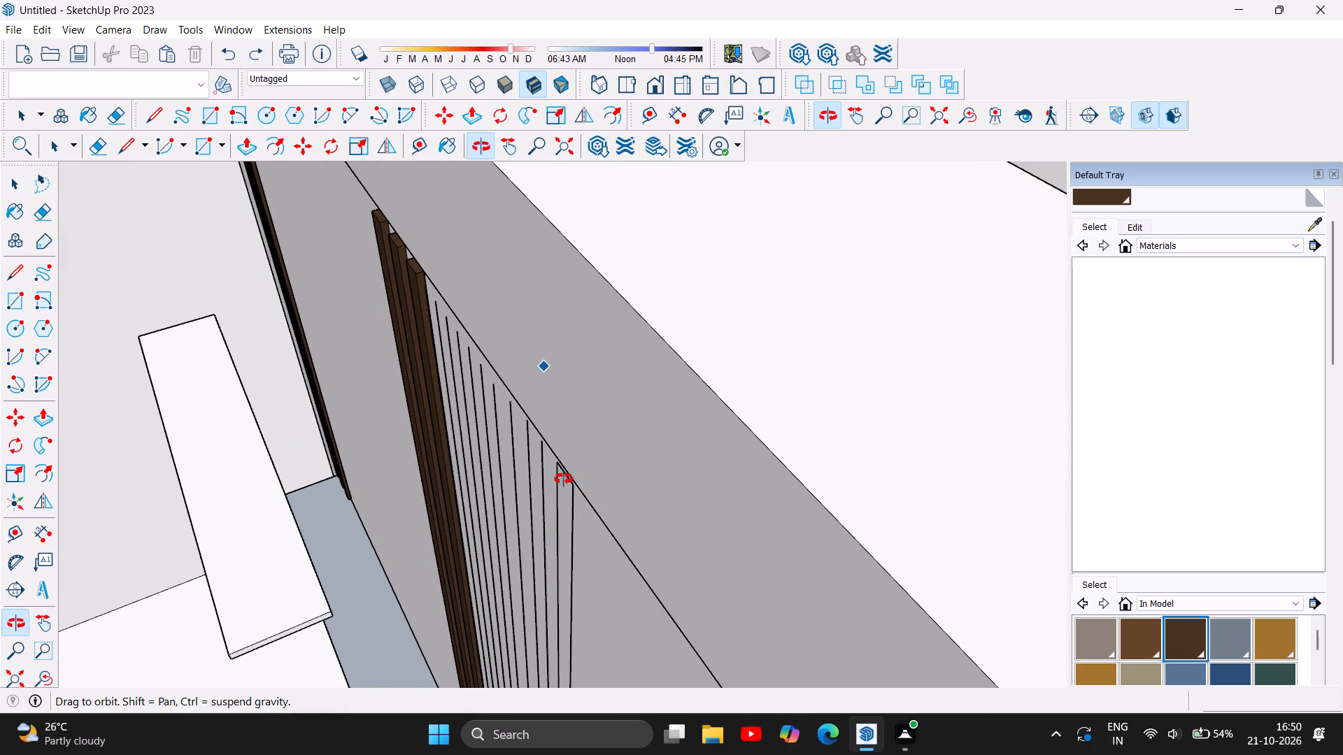
scroll(566, 454, "up", 10, "ctrl")
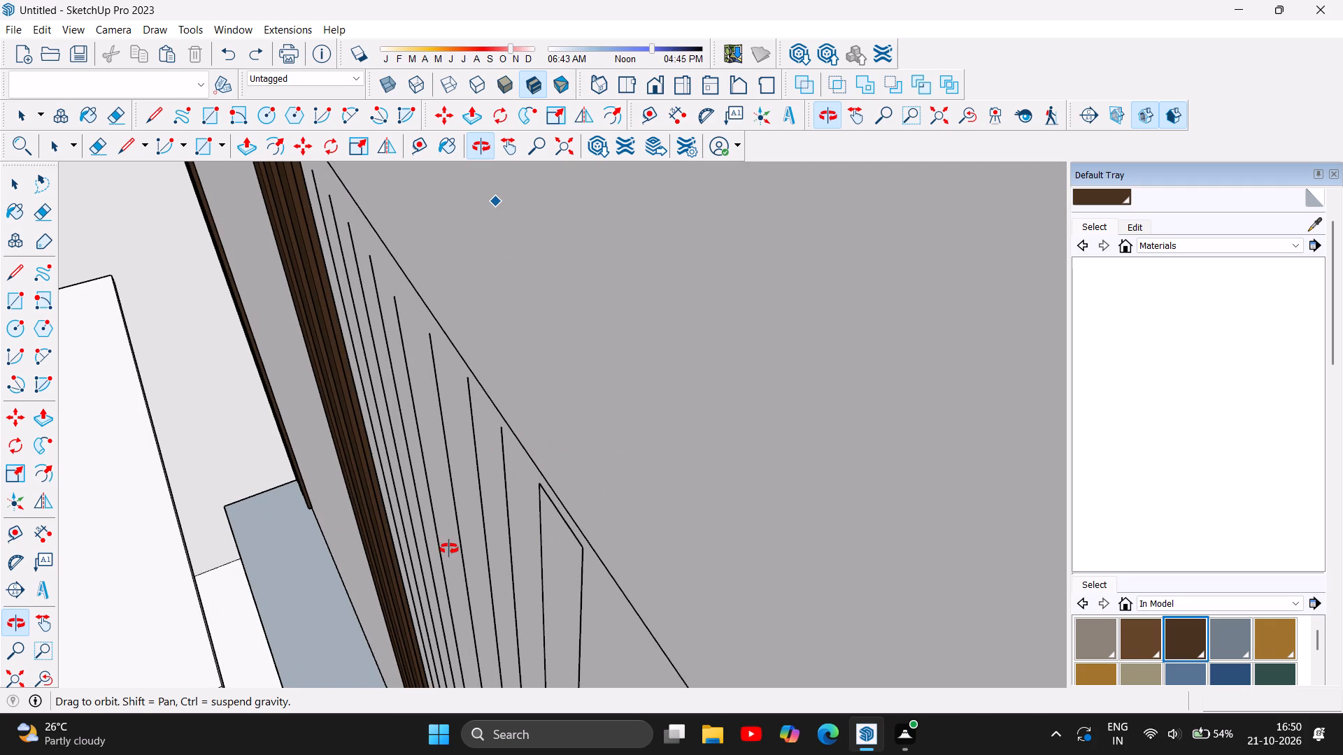
left_click_drag(449, 549, 925, 458)
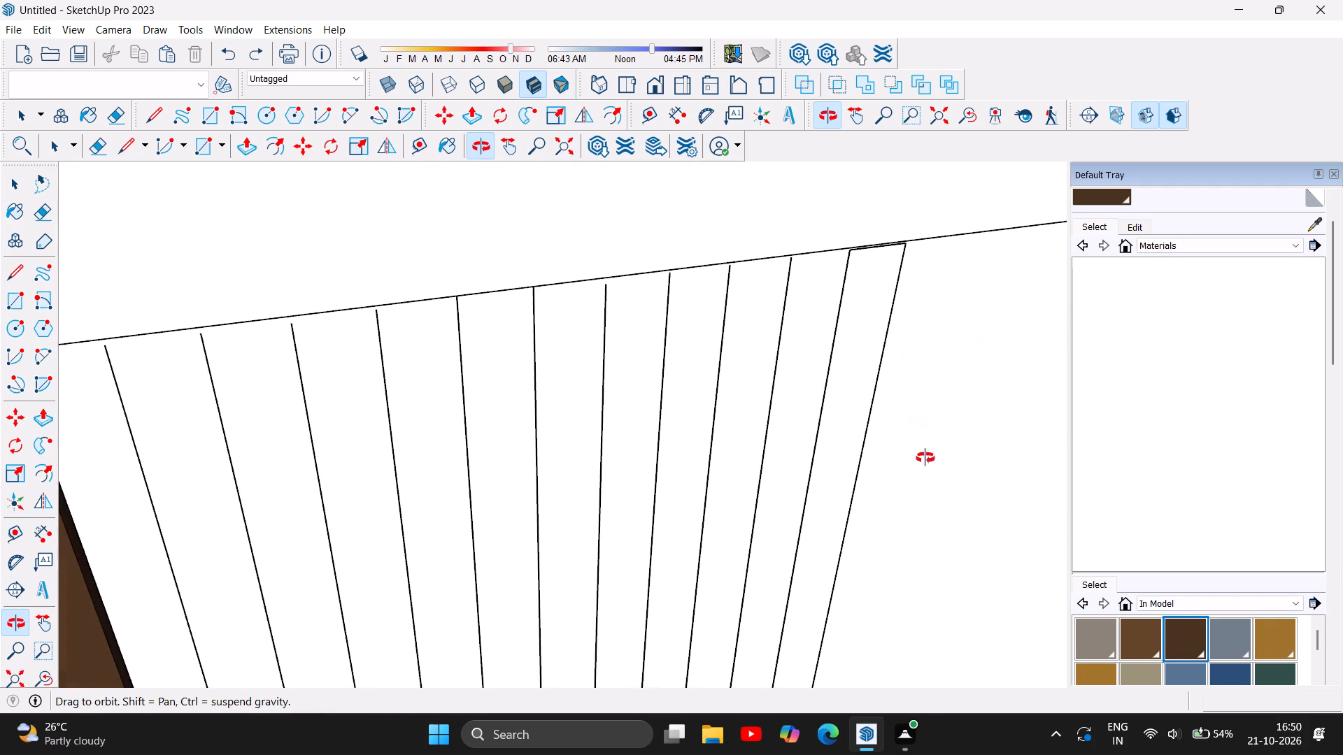
left_click_drag(925, 458, 821, 675)
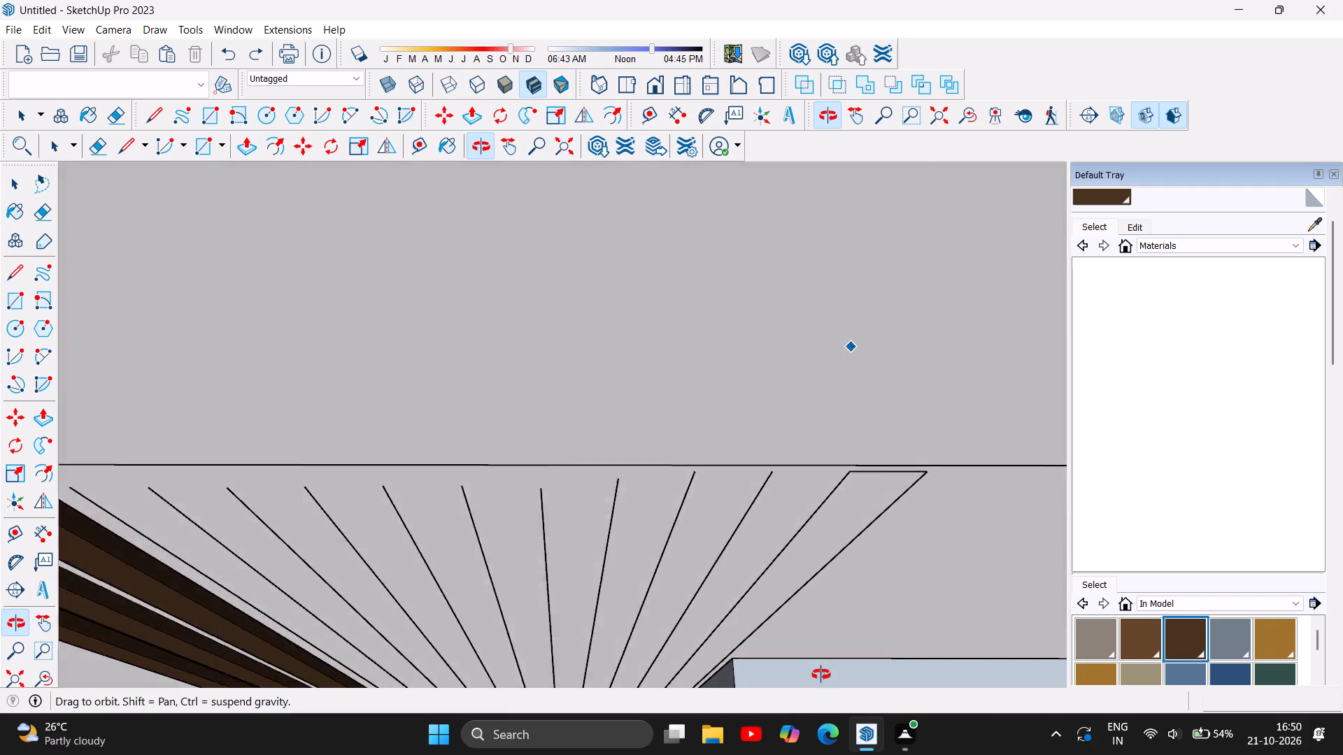
left_click_drag(821, 675, 829, 700)
left_click_drag(486, 529, 509, 597)
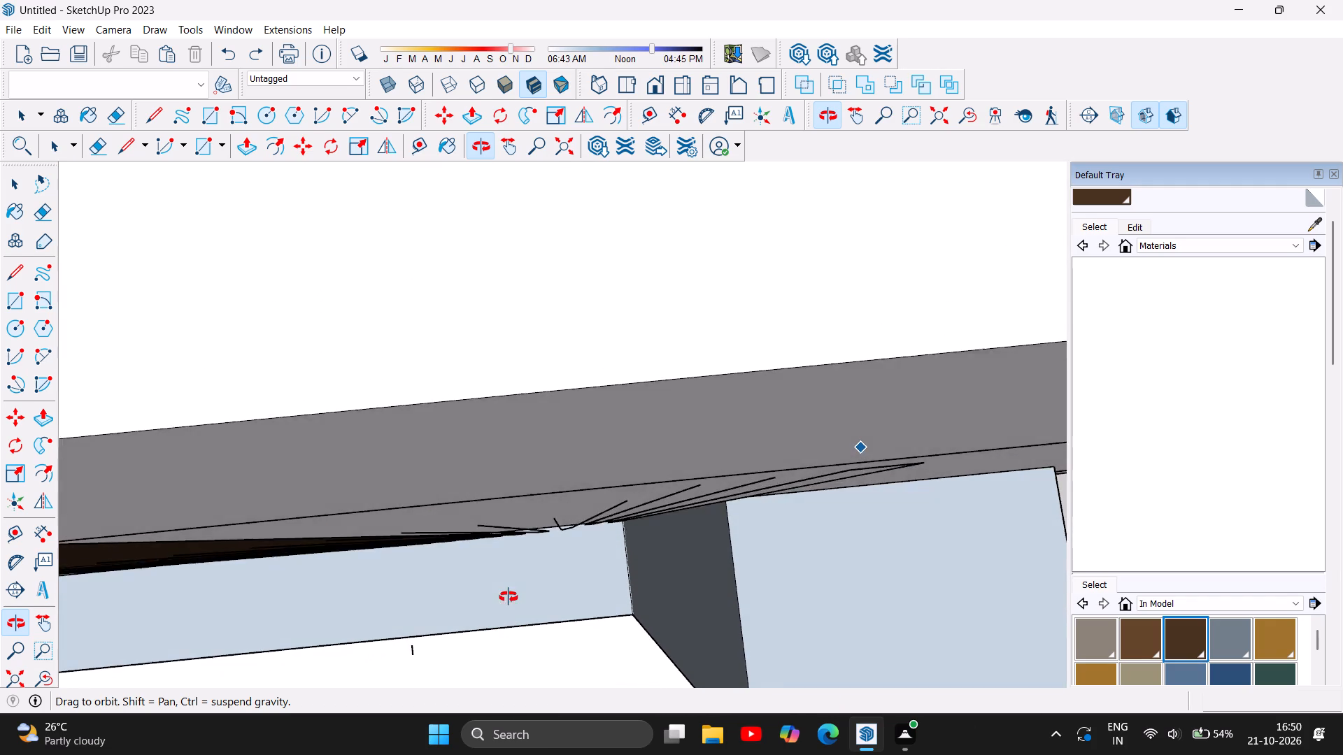
left_click_drag(509, 597, 490, 608)
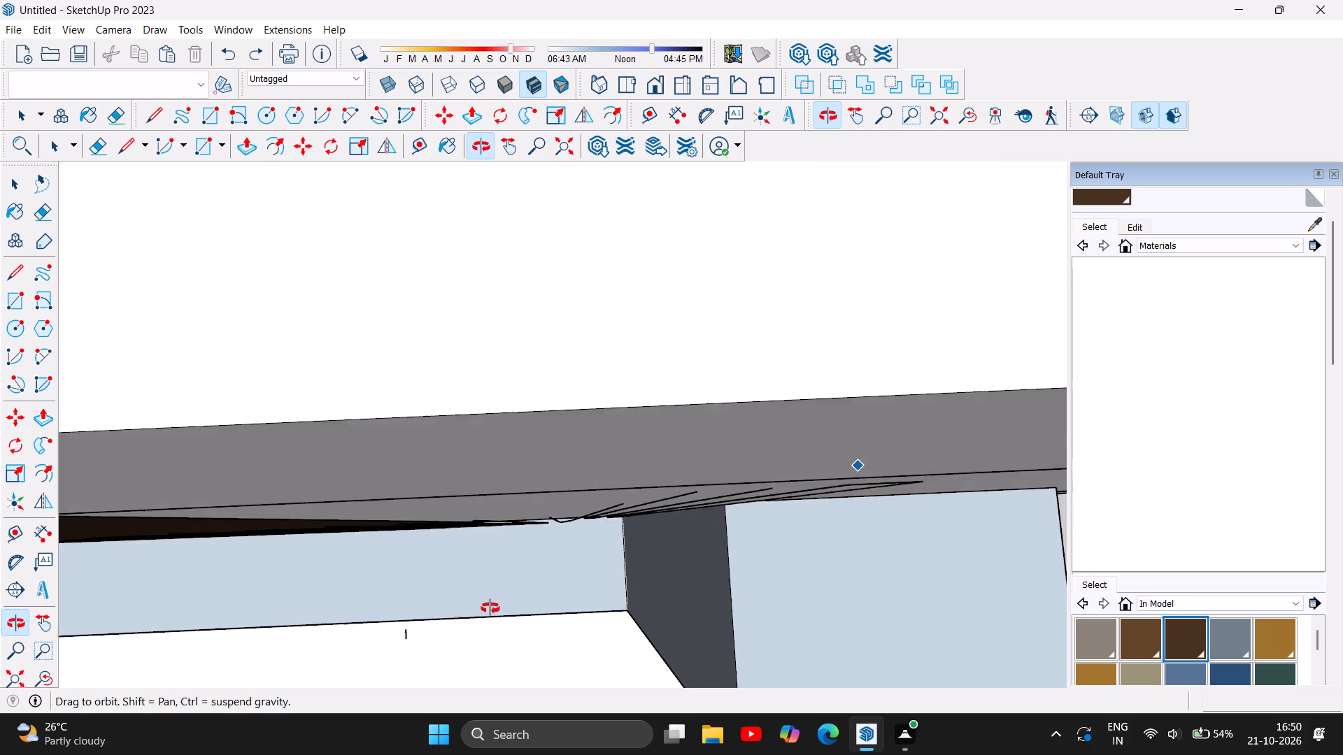
left_click_drag(490, 608, 492, 610)
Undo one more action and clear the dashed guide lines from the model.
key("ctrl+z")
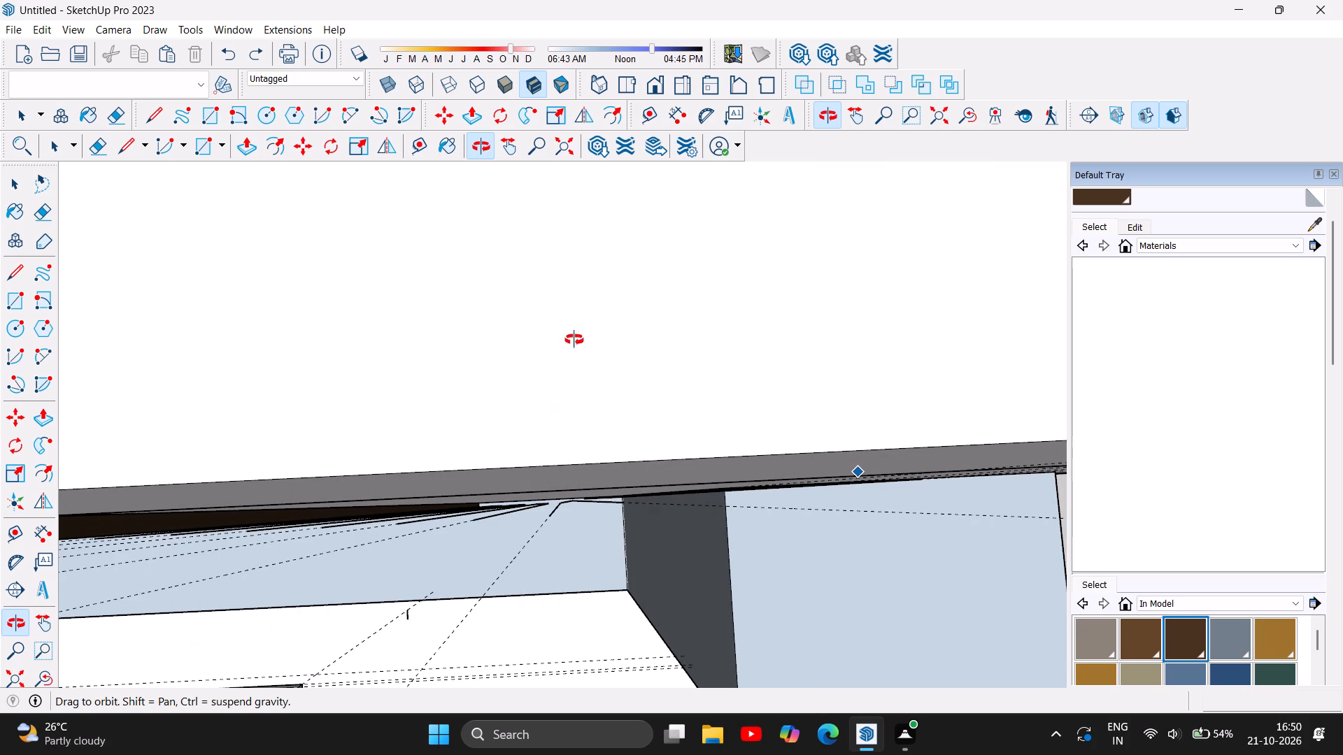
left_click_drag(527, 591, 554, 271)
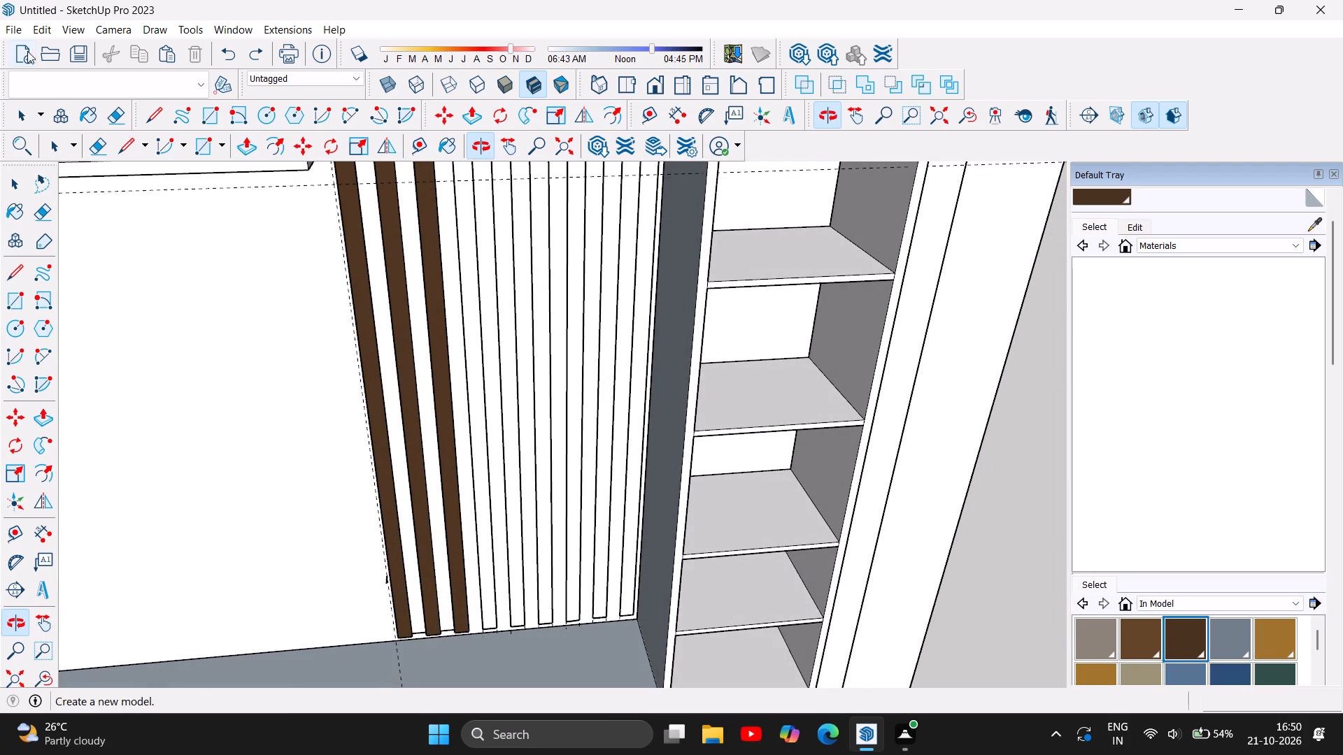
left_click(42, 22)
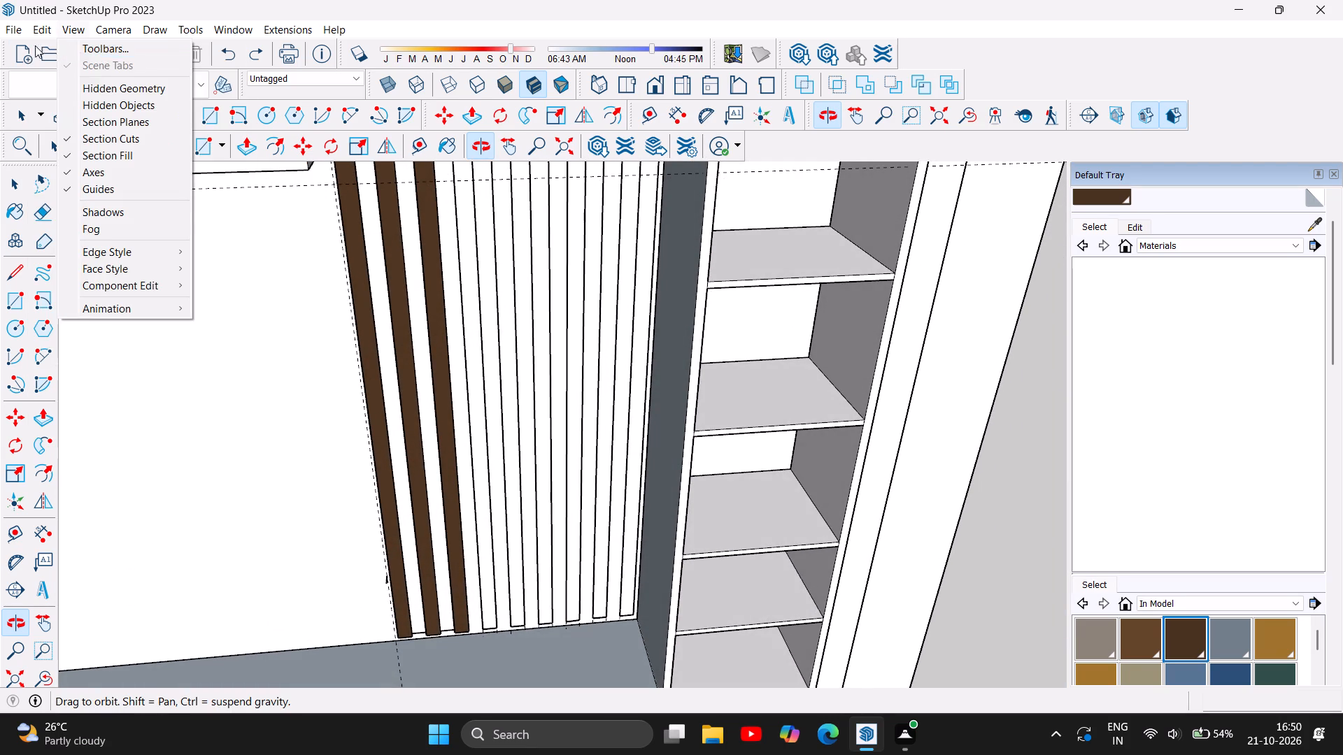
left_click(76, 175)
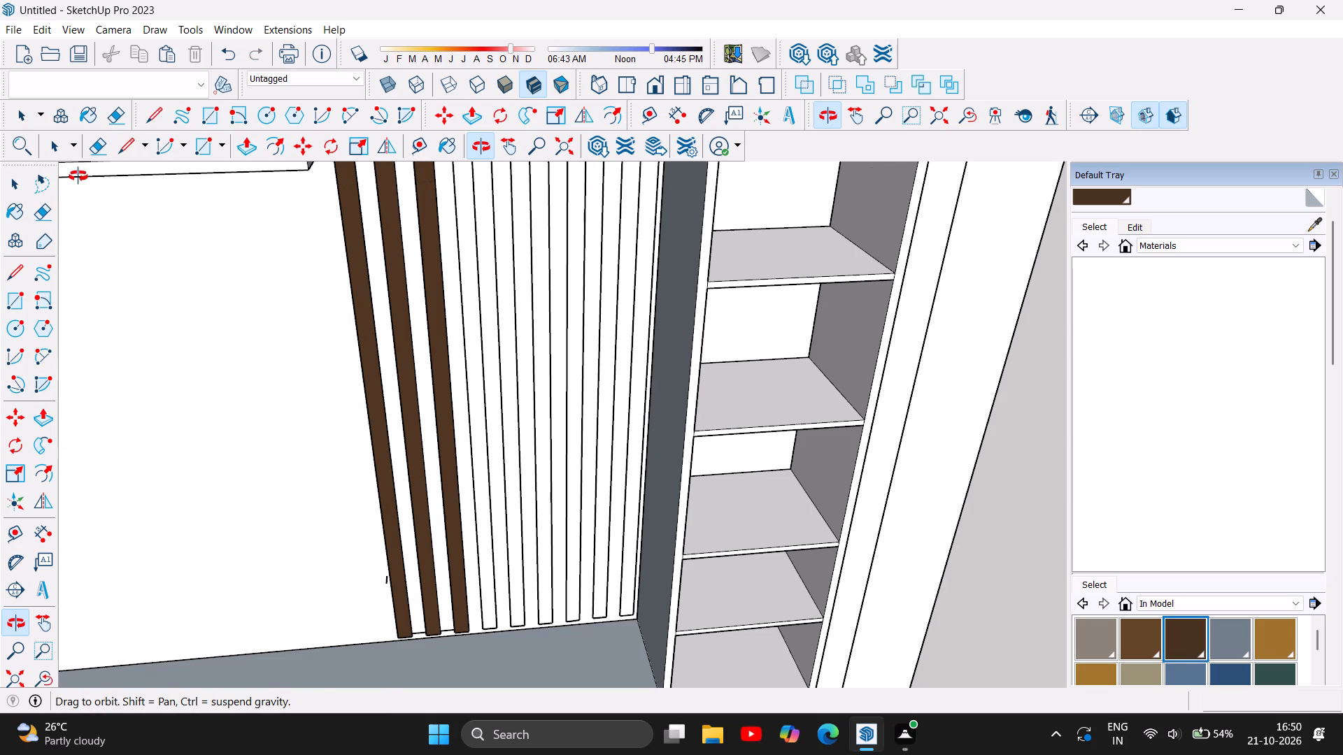
Delete the five plain vertical slat lines nearest the right-hand group of brown slats.
scroll(446, 461, "down", 5)
scroll(483, 570, "up", 5)
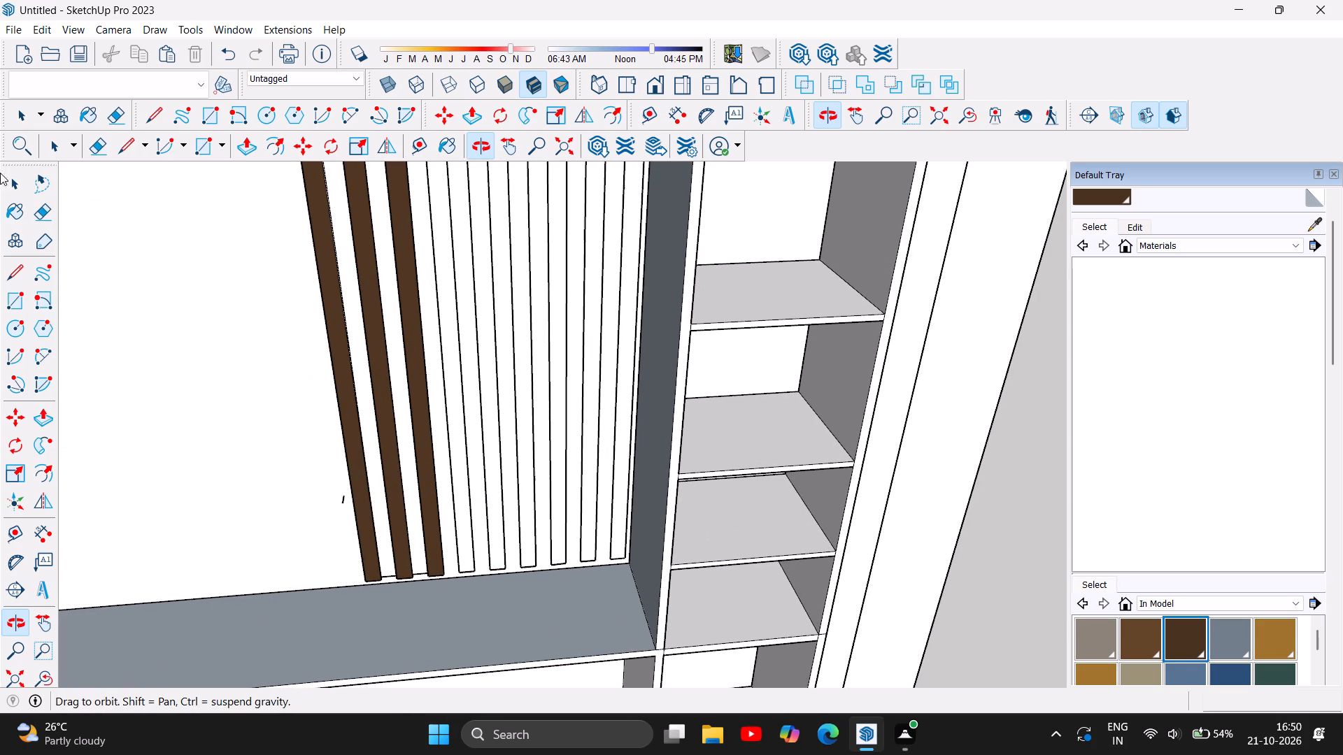
left_click(13, 176)
left_click(441, 346)
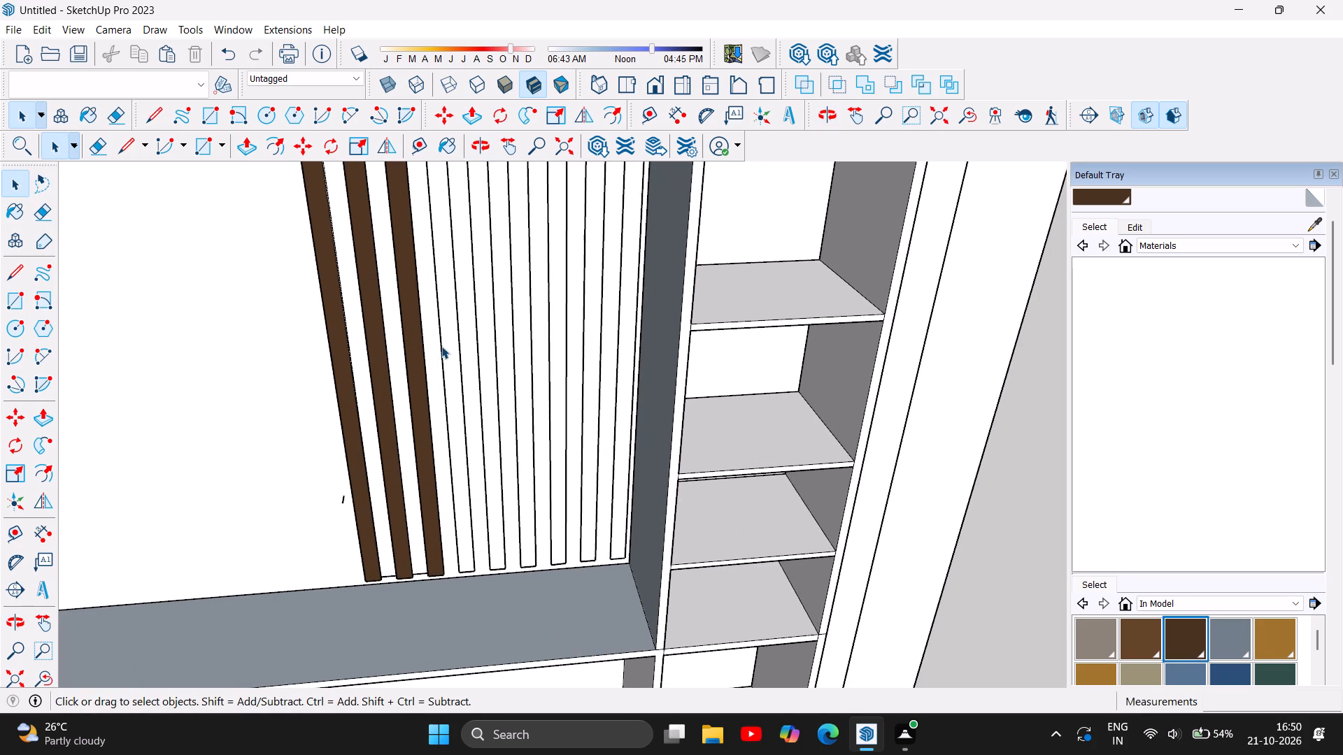
key("Delete")
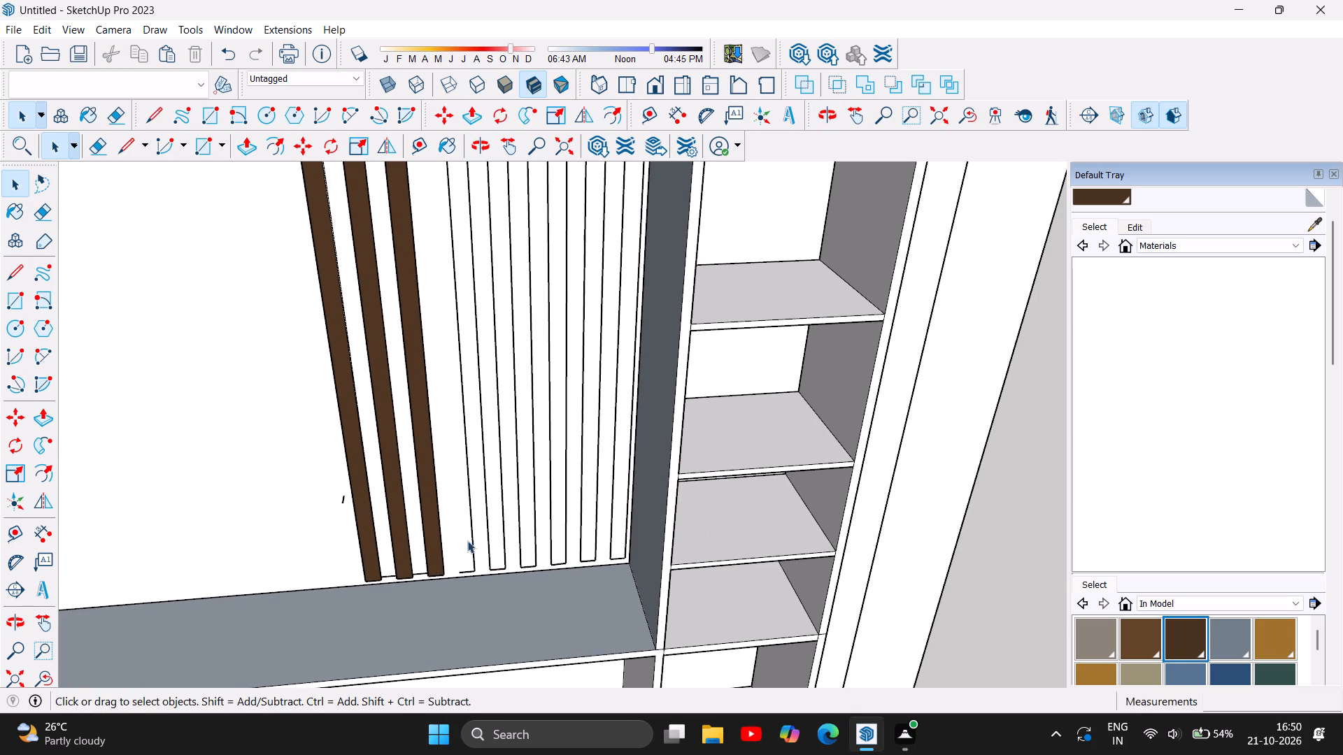
left_click(471, 535)
key("Delete")
left_click(488, 517)
key("Delete")
left_click(503, 505)
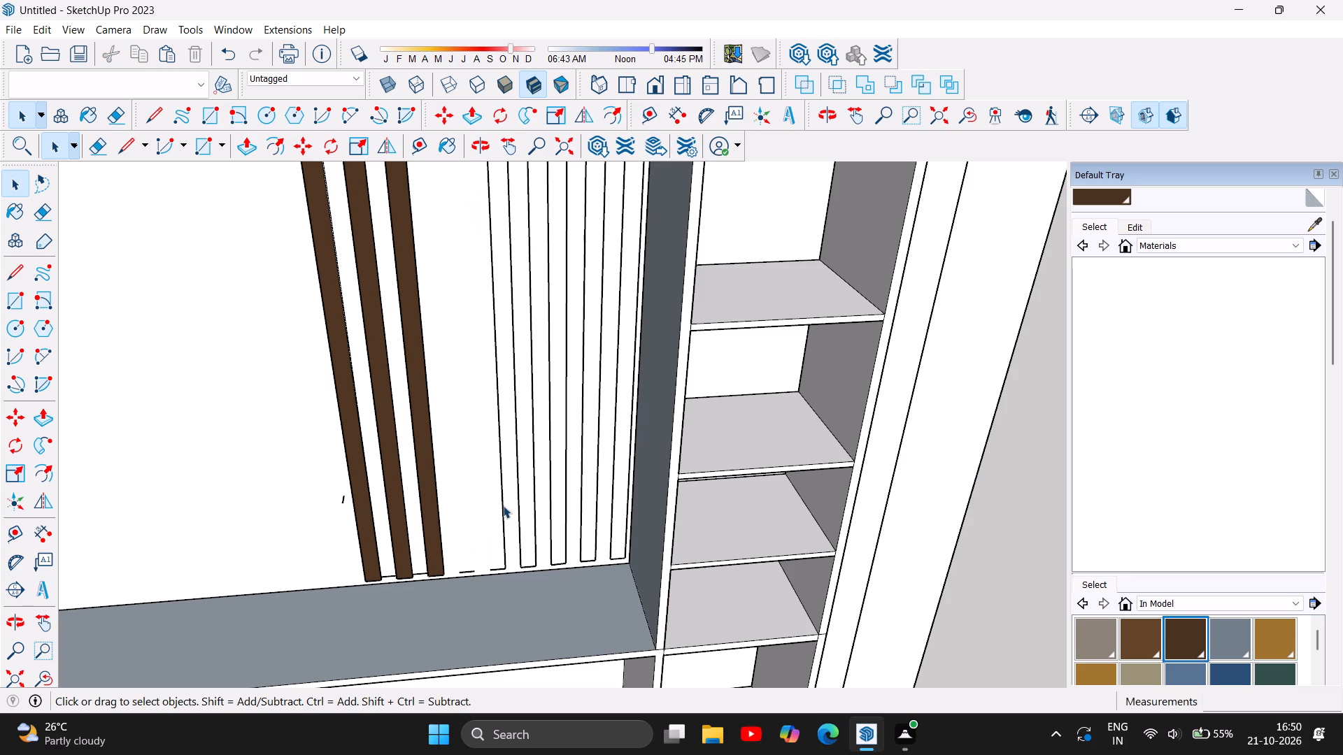
key("Delete")
left_click(517, 498)
key("Delete")
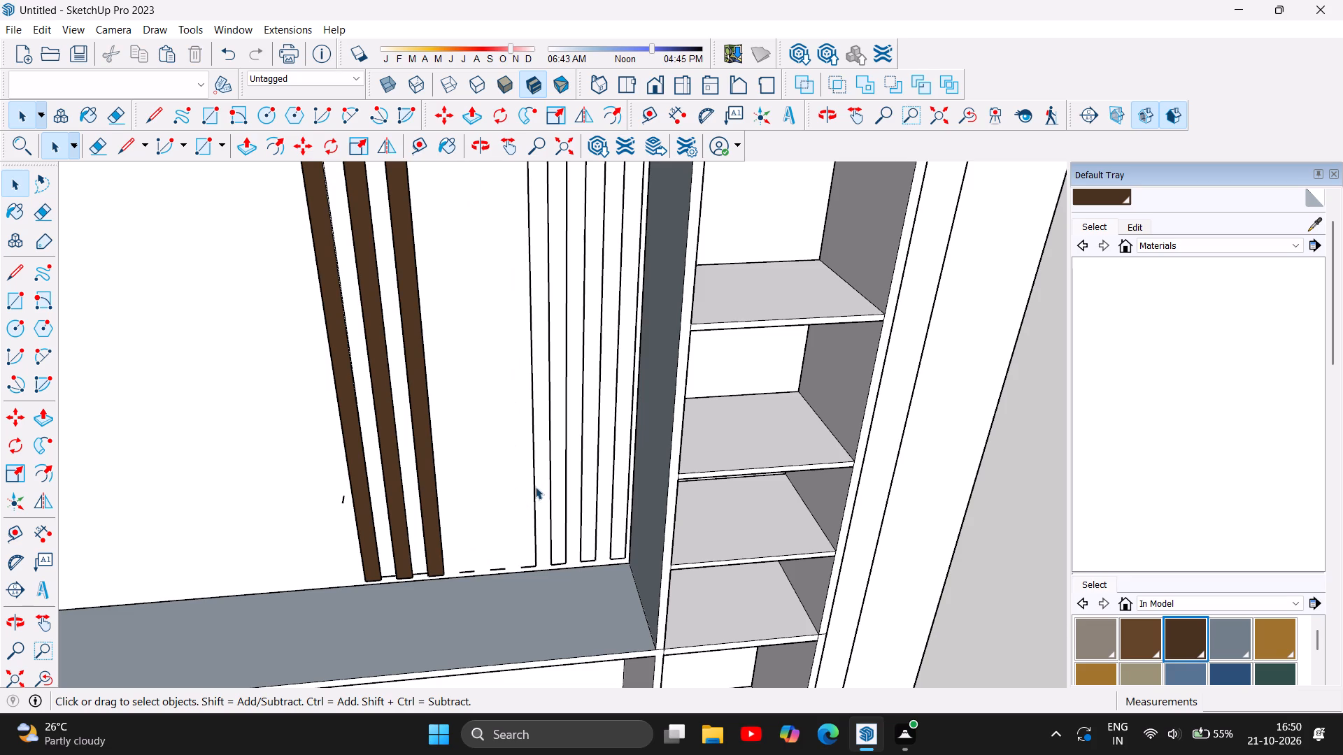
Delete the next six plain vertical slat lines toward the shelf tower, leaving the outermost line beside it.
left_click(535, 487)
key("Delete")
left_click(548, 487)
key("Delete")
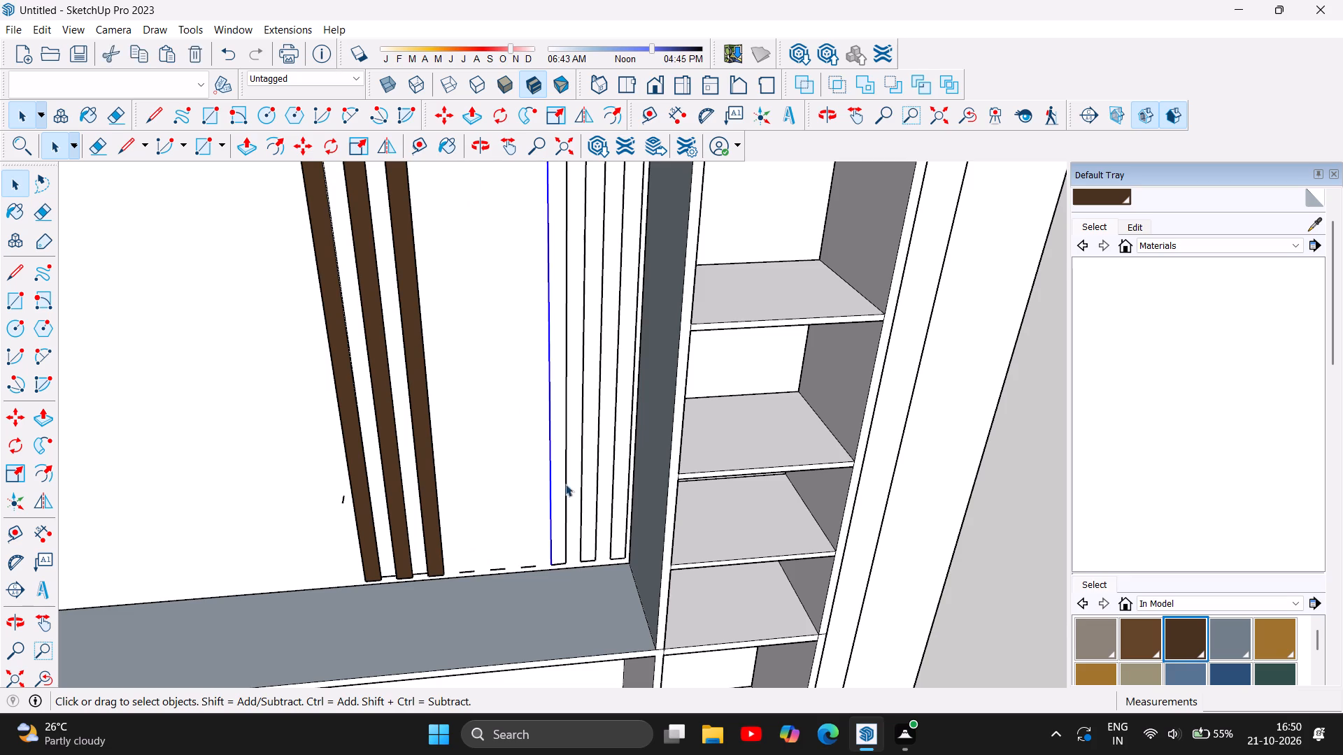
left_click(567, 482)
key("Delete")
left_click(581, 474)
key("Delete")
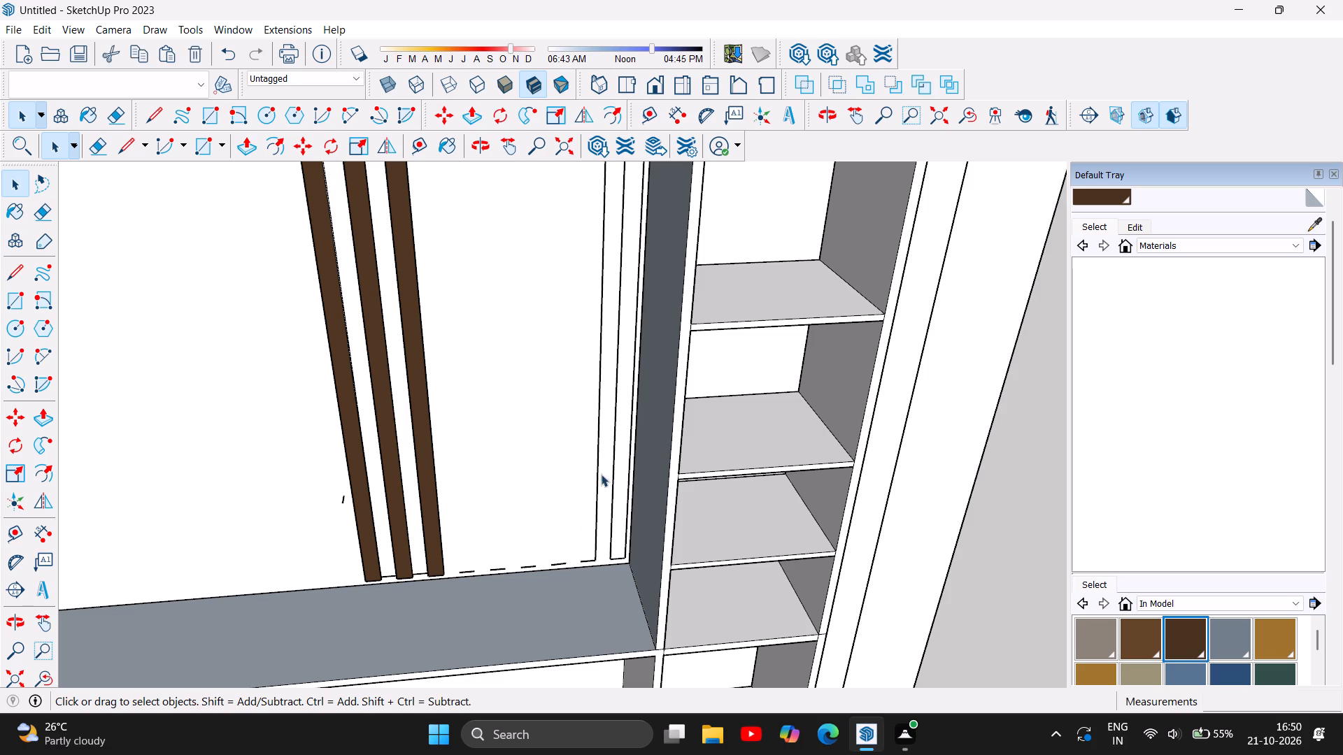
left_click(597, 475)
key("Delete")
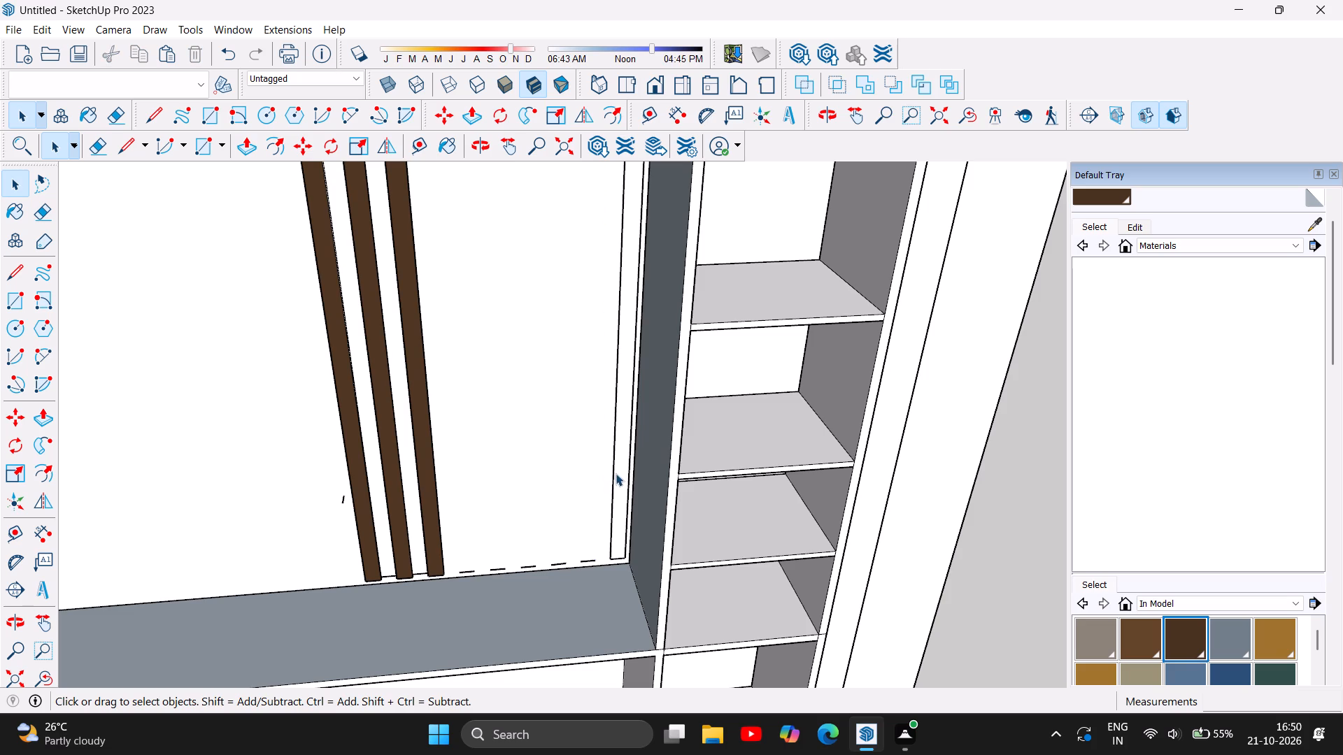
left_click(613, 473)
key("Delete")
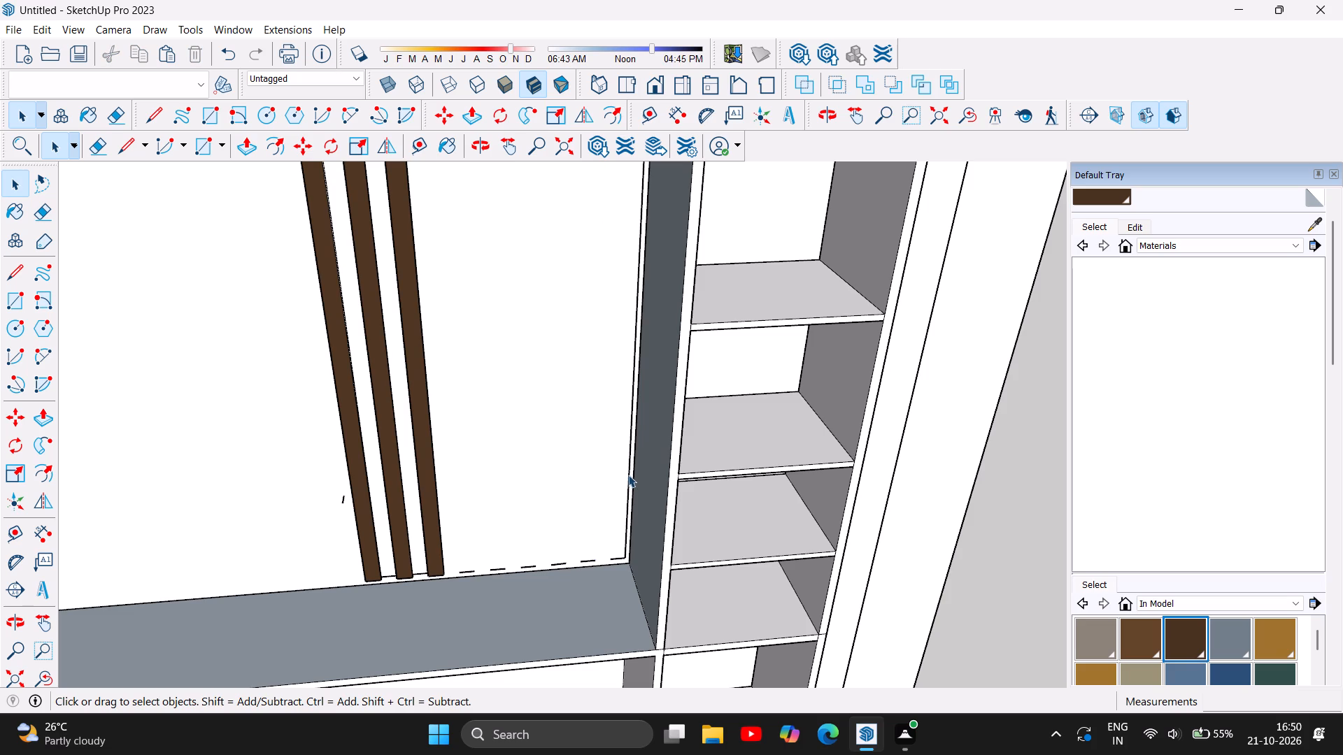
Delete four leftover line stubs just under the recess's upper edge, from the middle of the gap toward the shelf tower.
scroll(541, 587, "down", 11)
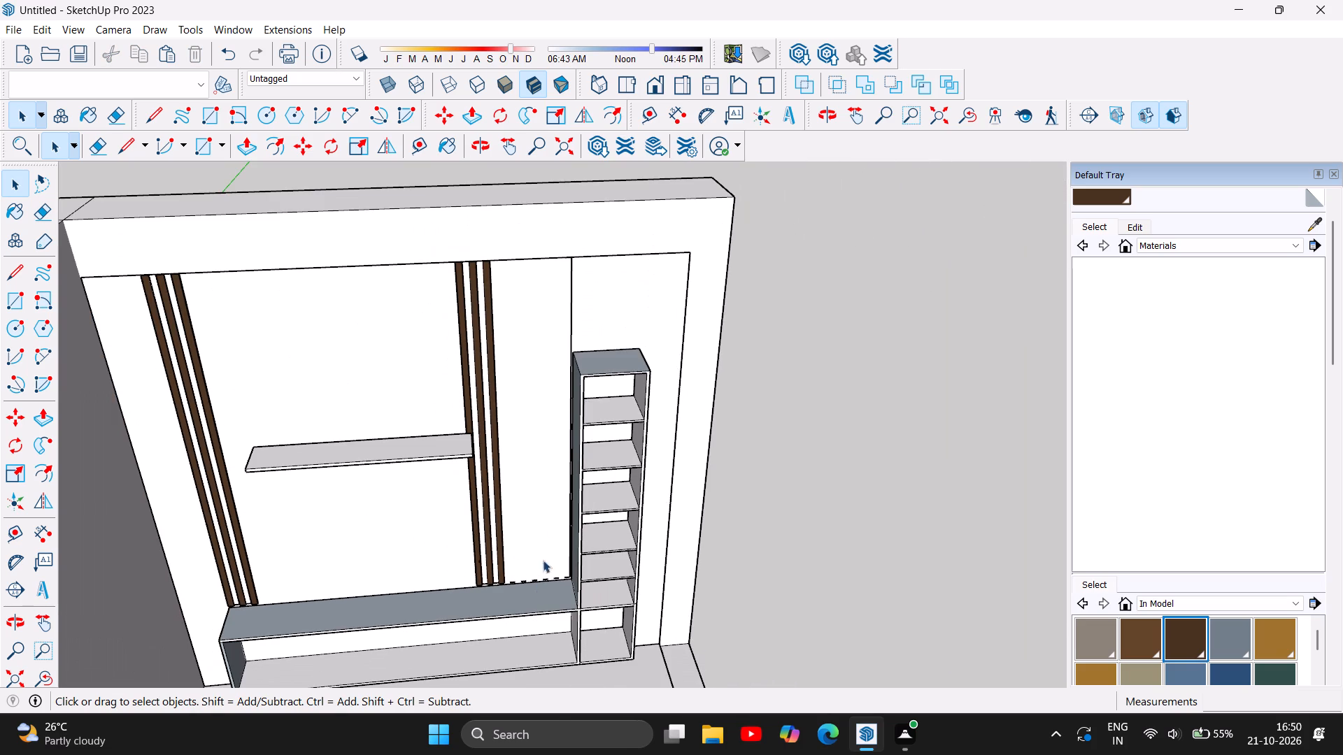
scroll(539, 229, "up", 20)
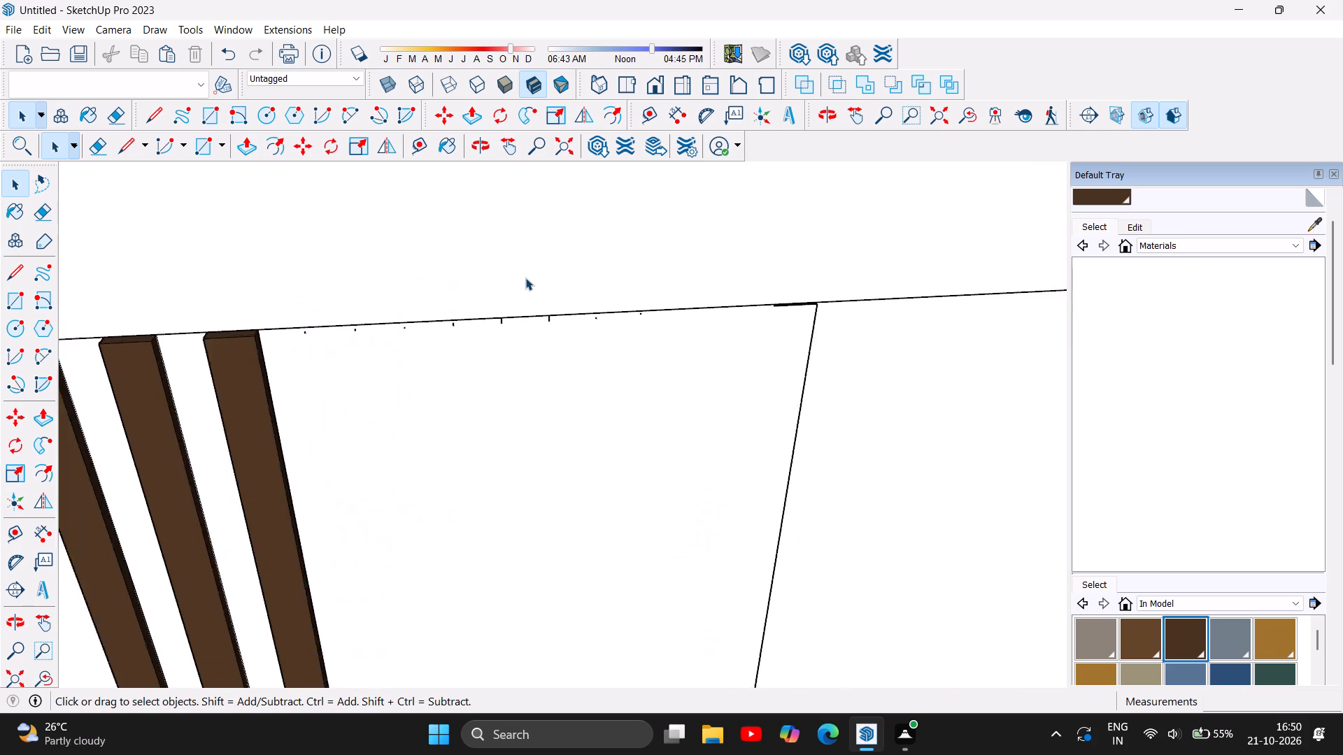
scroll(525, 278, "up", 7)
left_click(480, 354)
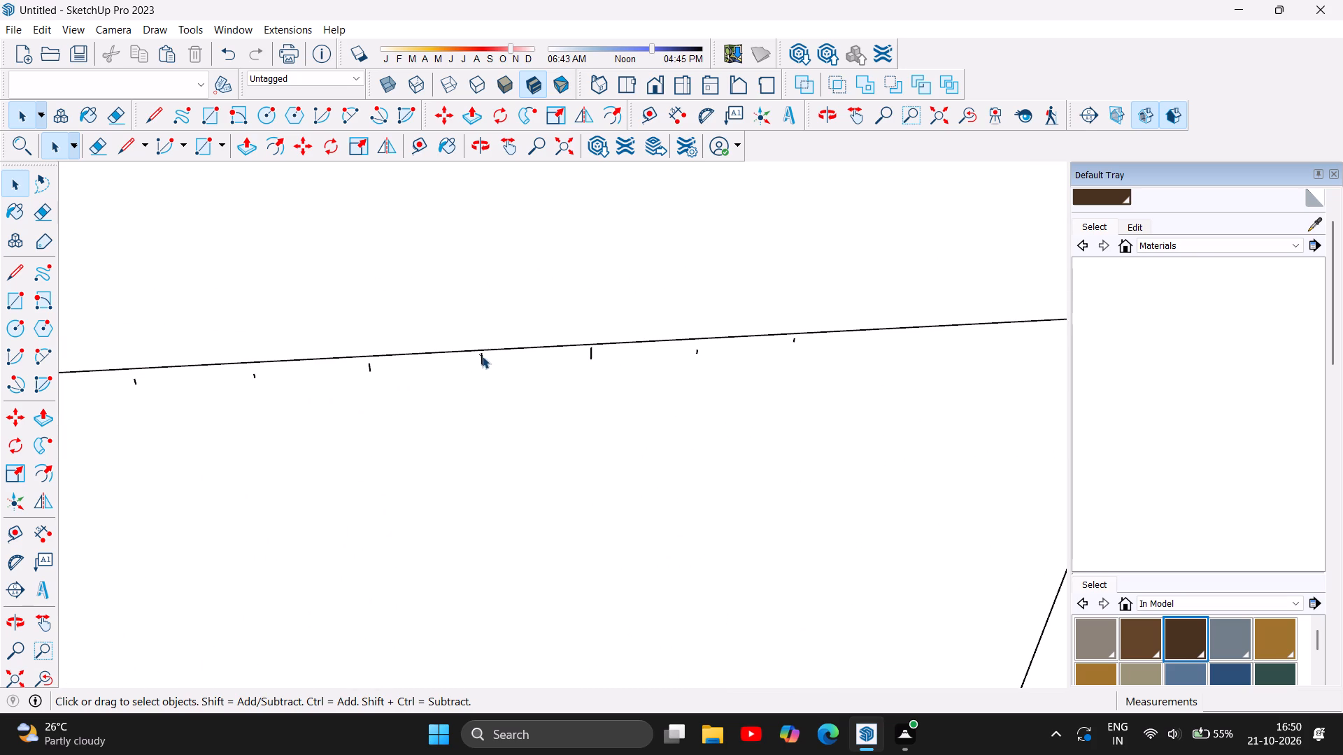
key("Delete")
left_click(592, 351)
key("Delete")
left_click(695, 350)
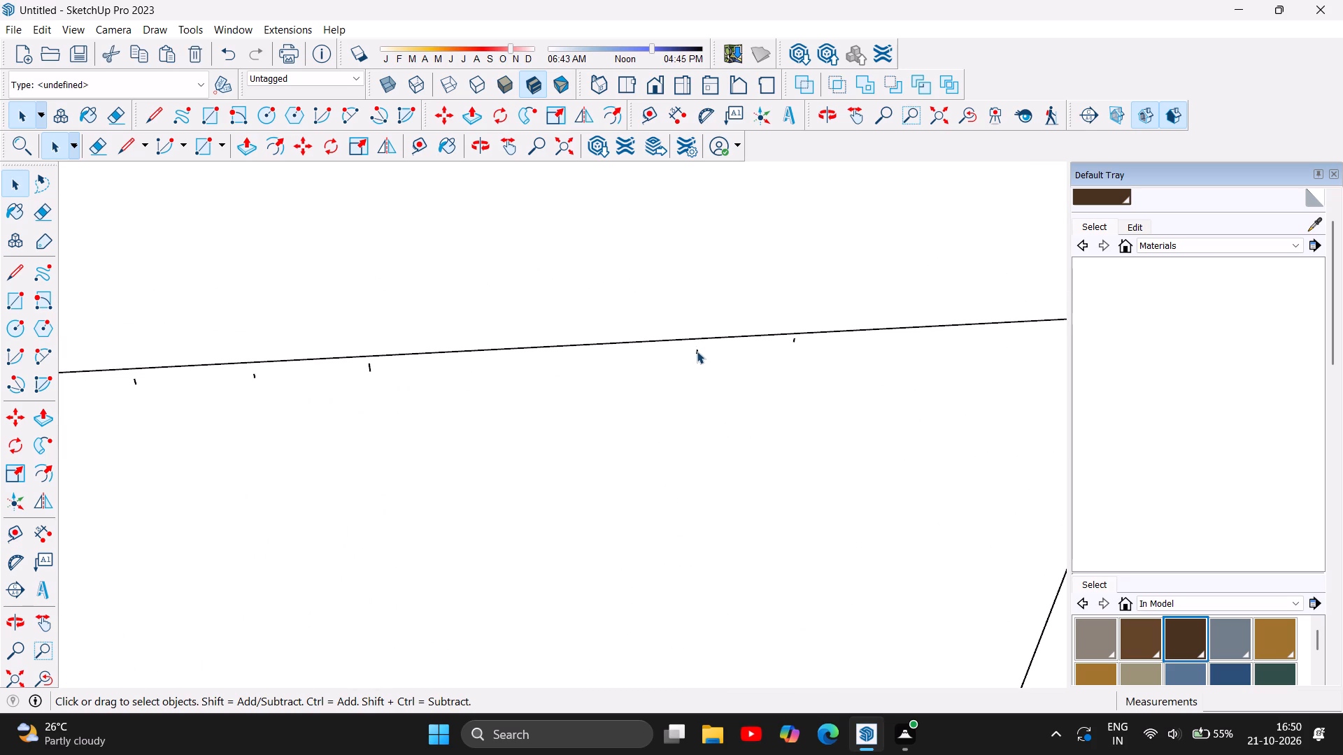
left_click(697, 351)
key("Delete")
left_click(795, 337)
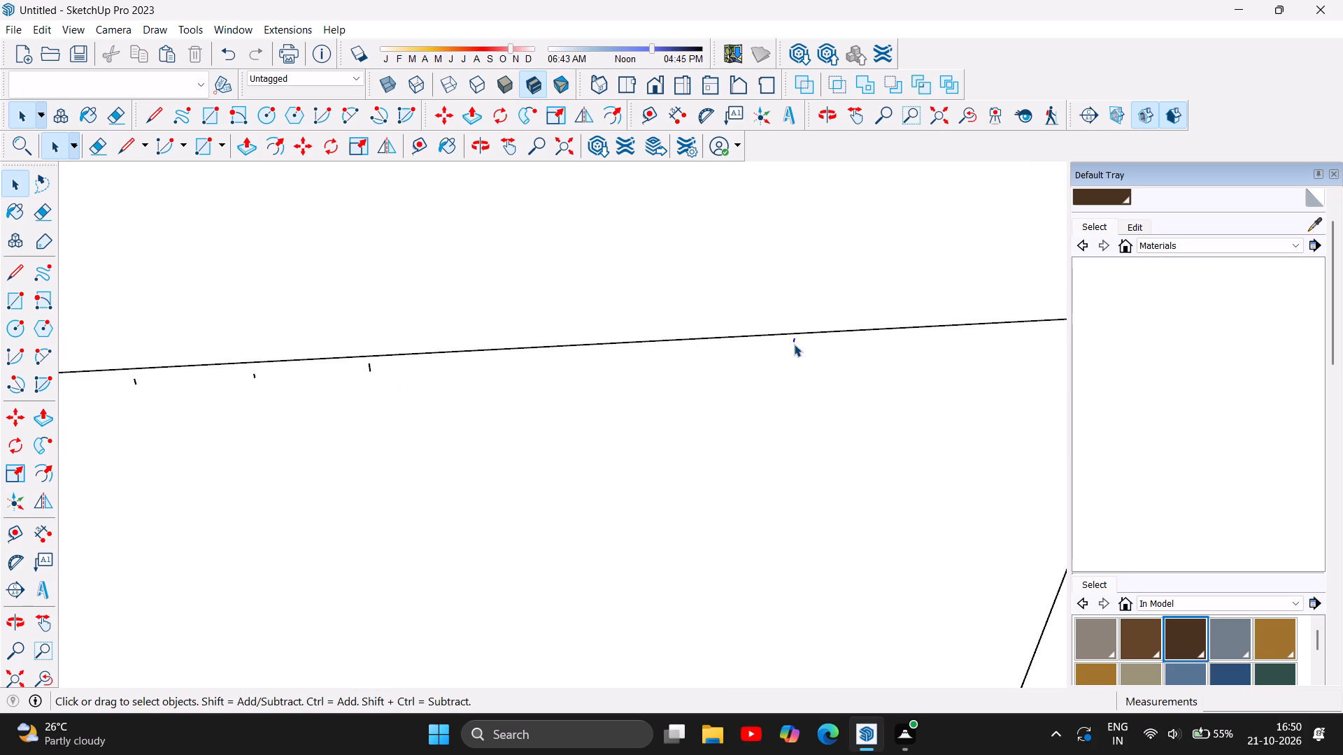
key("Delete")
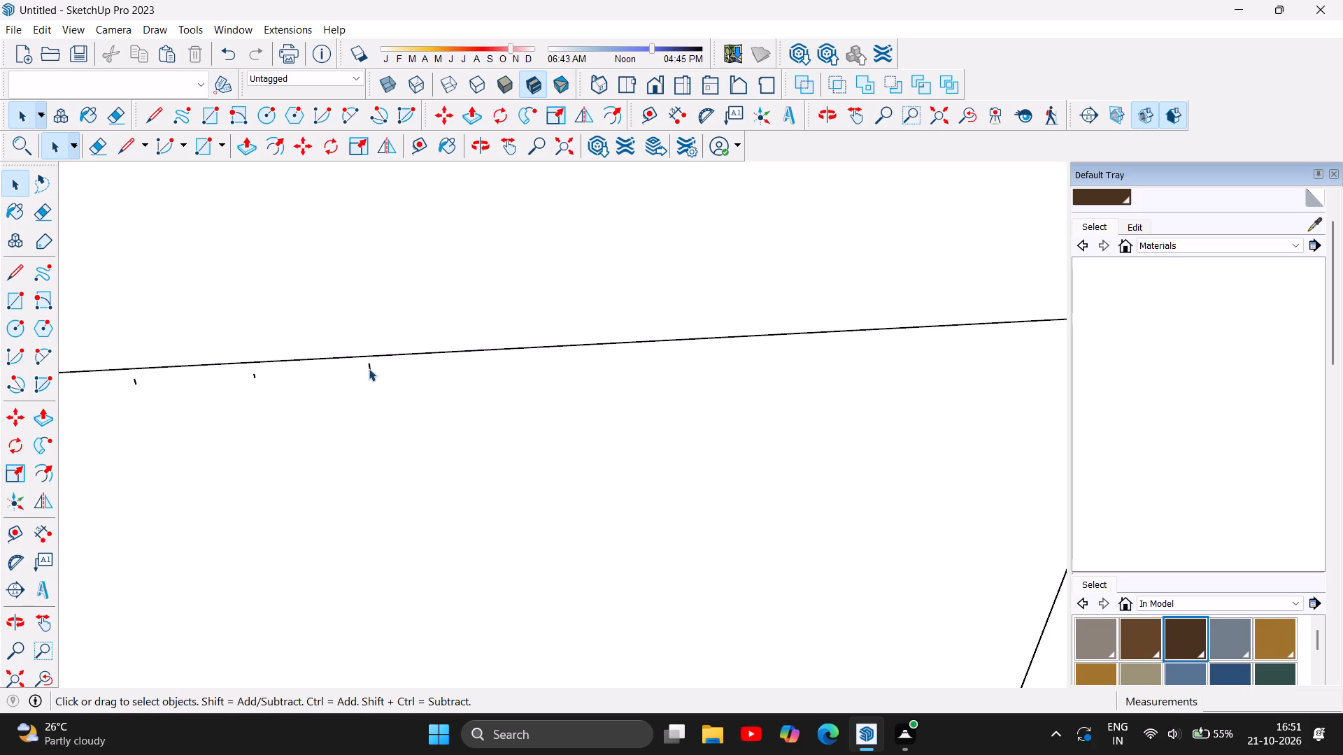
Delete the next three leftover line stubs under the recess's upper edge toward the brown slats, including their remaining fragments.
left_click(369, 368)
key("Delete")
left_click(253, 375)
key("Delete")
left_click(134, 380)
key("Delete")
left_click(133, 380)
scroll(123, 382, "up", 13)
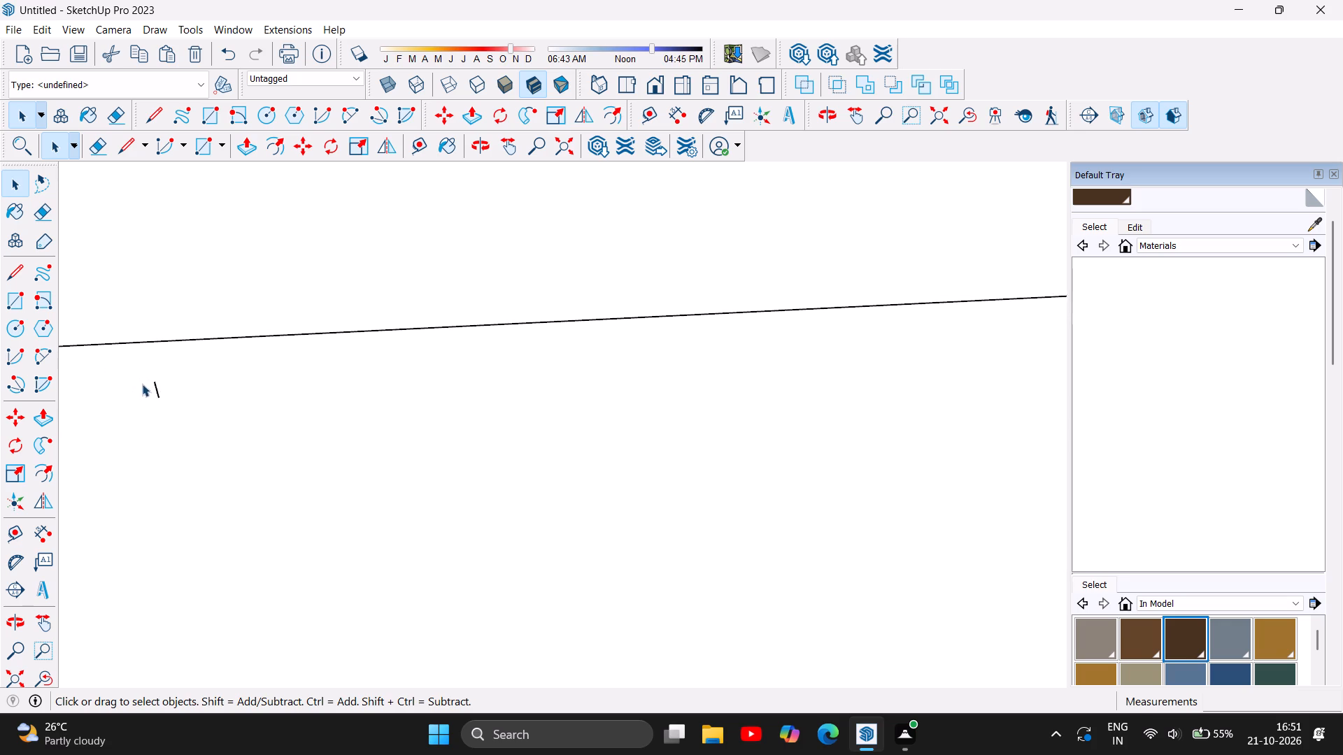
scroll(142, 384, "up", 5)
left_click(166, 391)
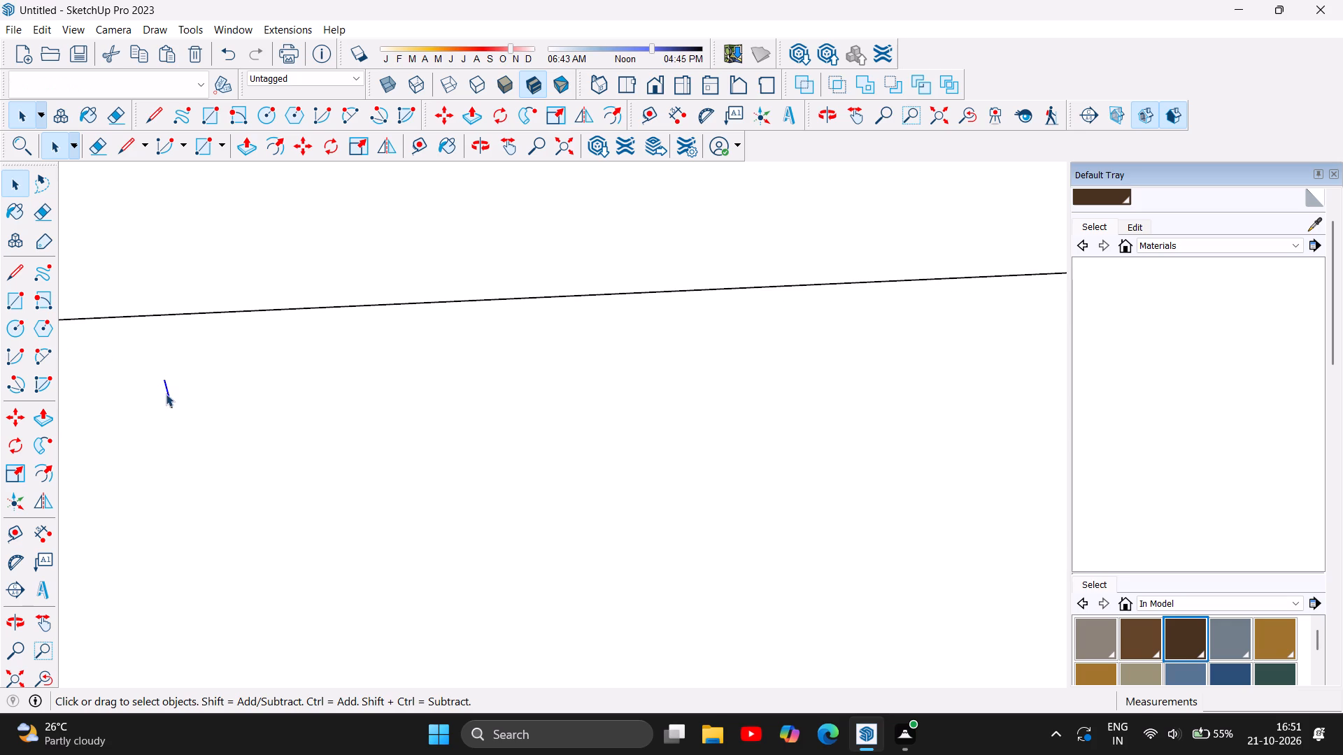
key("Delete")
left_click(171, 401)
key("Delete")
Delete the last leftover stub and its remaining fragment under the recess's upper edge, nearest the right-hand brown slats.
scroll(408, 338, "down", 5)
scroll(726, 357, "down", 6)
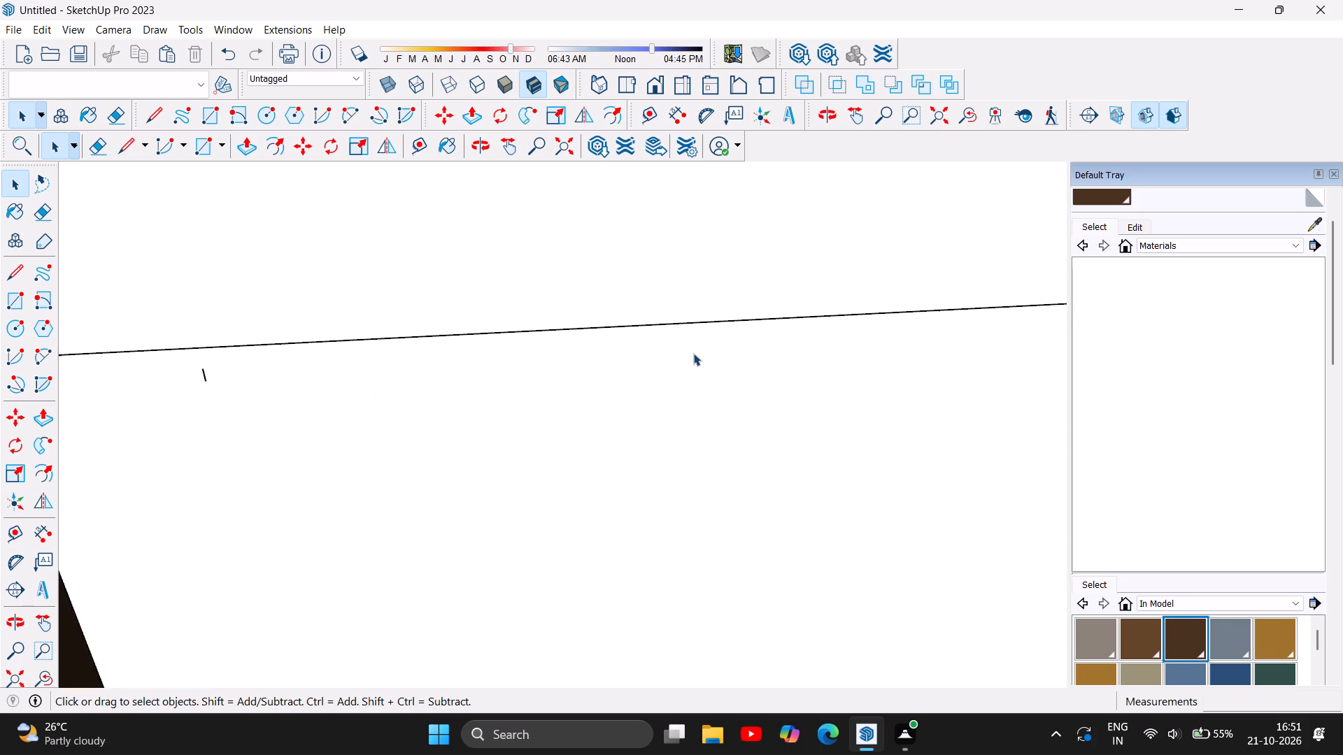
scroll(693, 353, "down", 1)
scroll(304, 362, "up", 9)
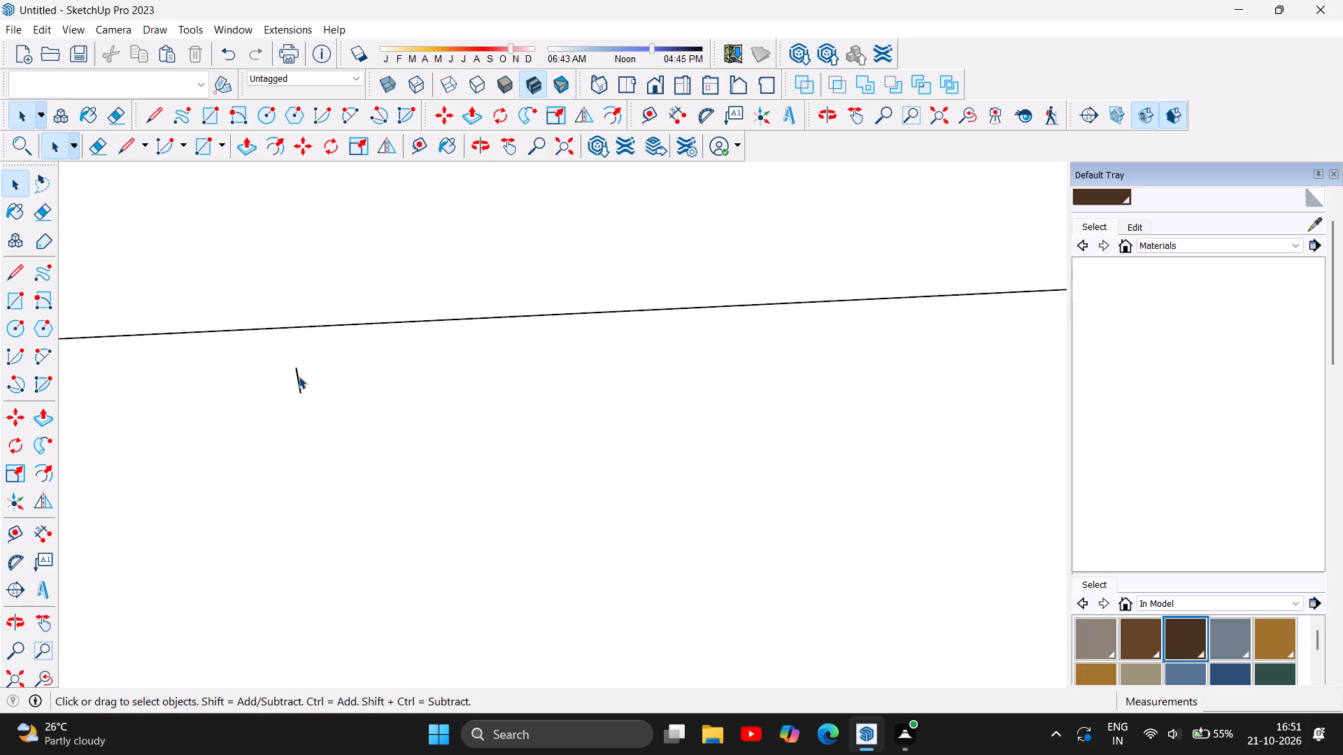
left_click(297, 380)
key("Delete")
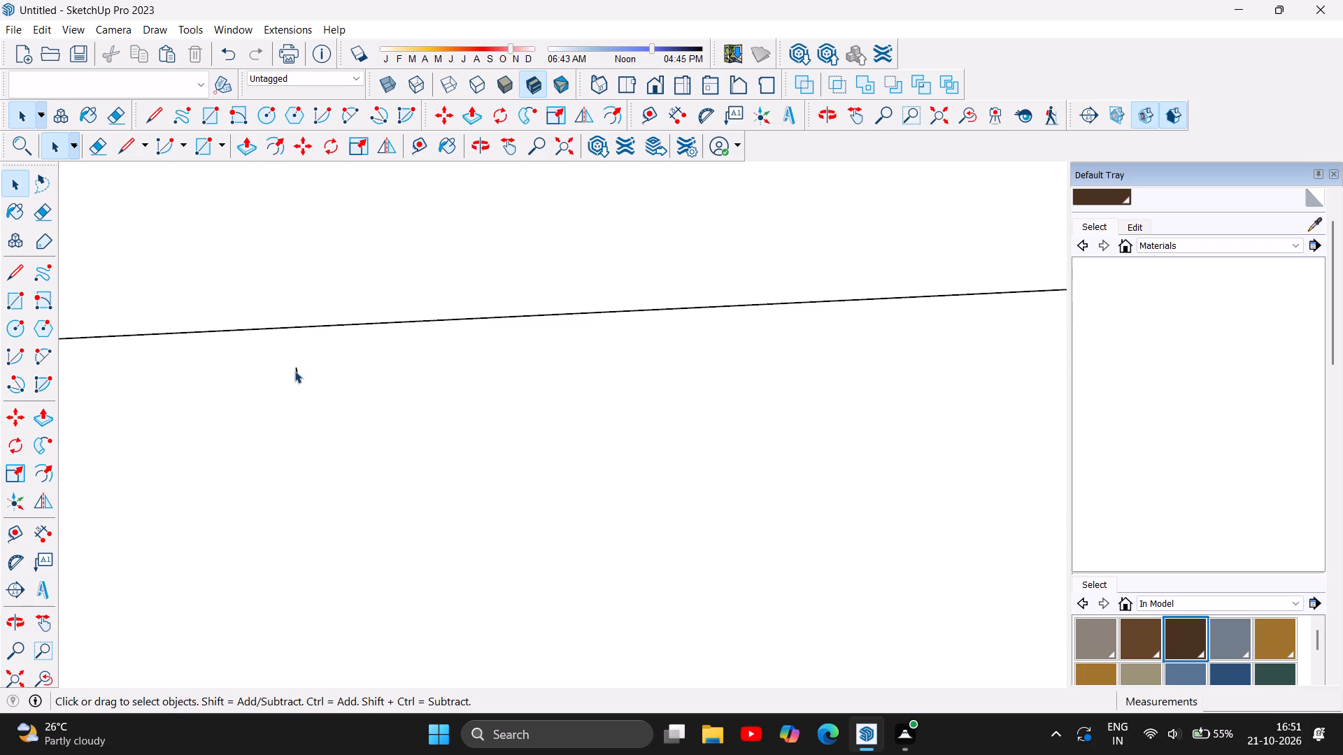
left_click(294, 371)
key("Delete")
Delete the short horizontal line under the recess's upper edge and the outermost plain vertical line joined to it beside the shelf tower.
scroll(305, 317, "down", 5)
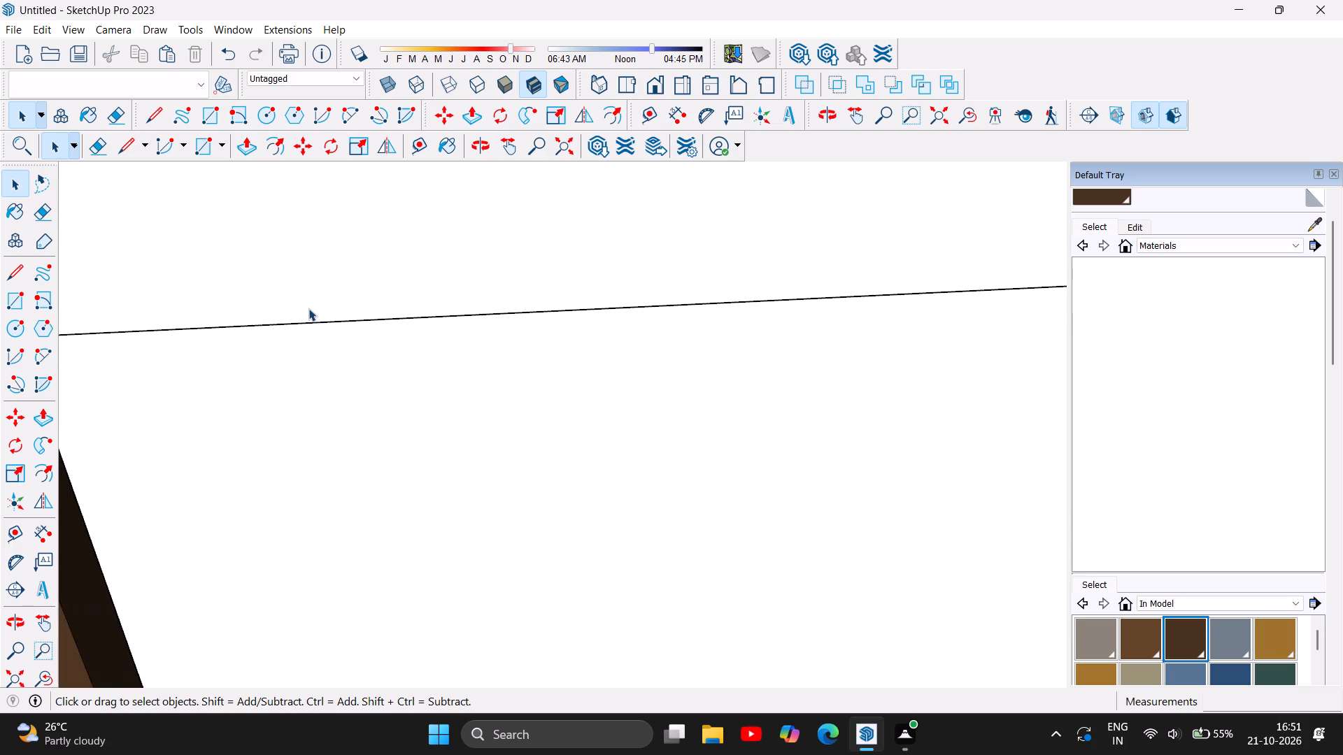
scroll(308, 308, "down", 16)
scroll(311, 308, "down", 5)
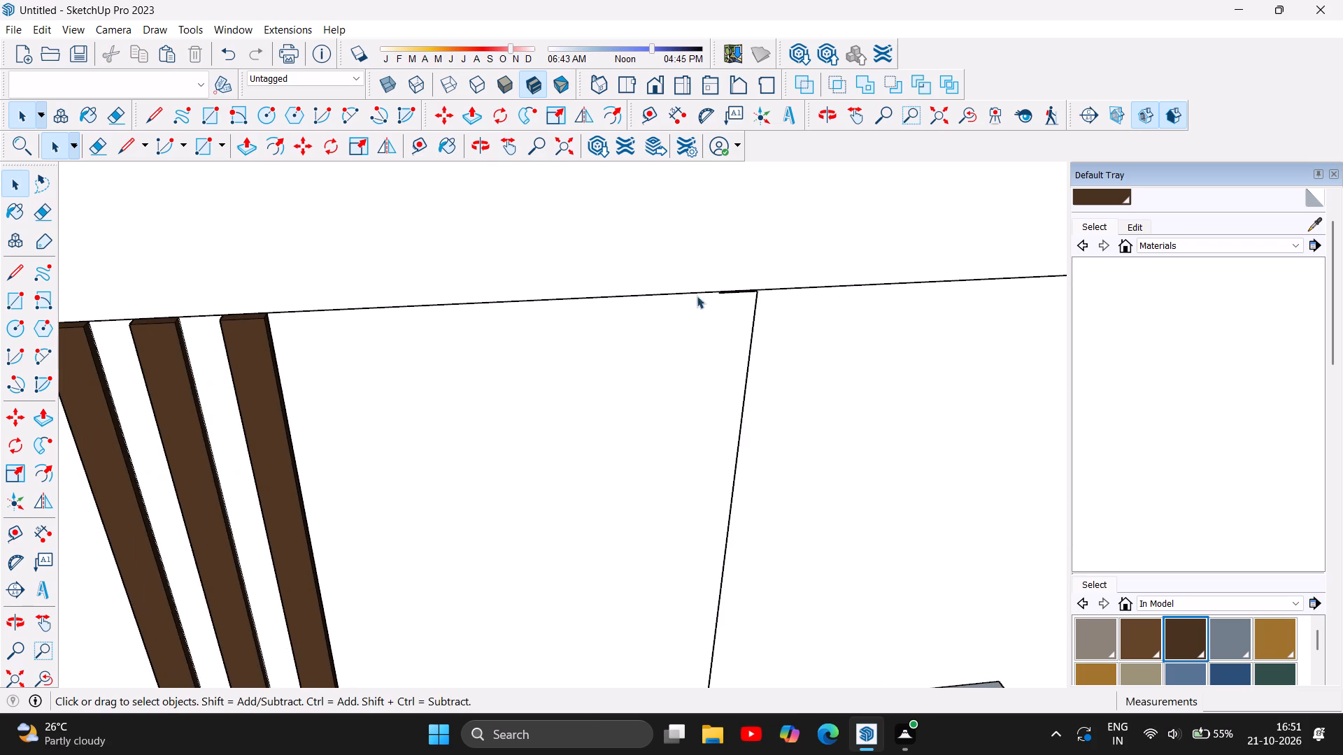
scroll(738, 266, "up", 11)
scroll(736, 324, "up", 10)
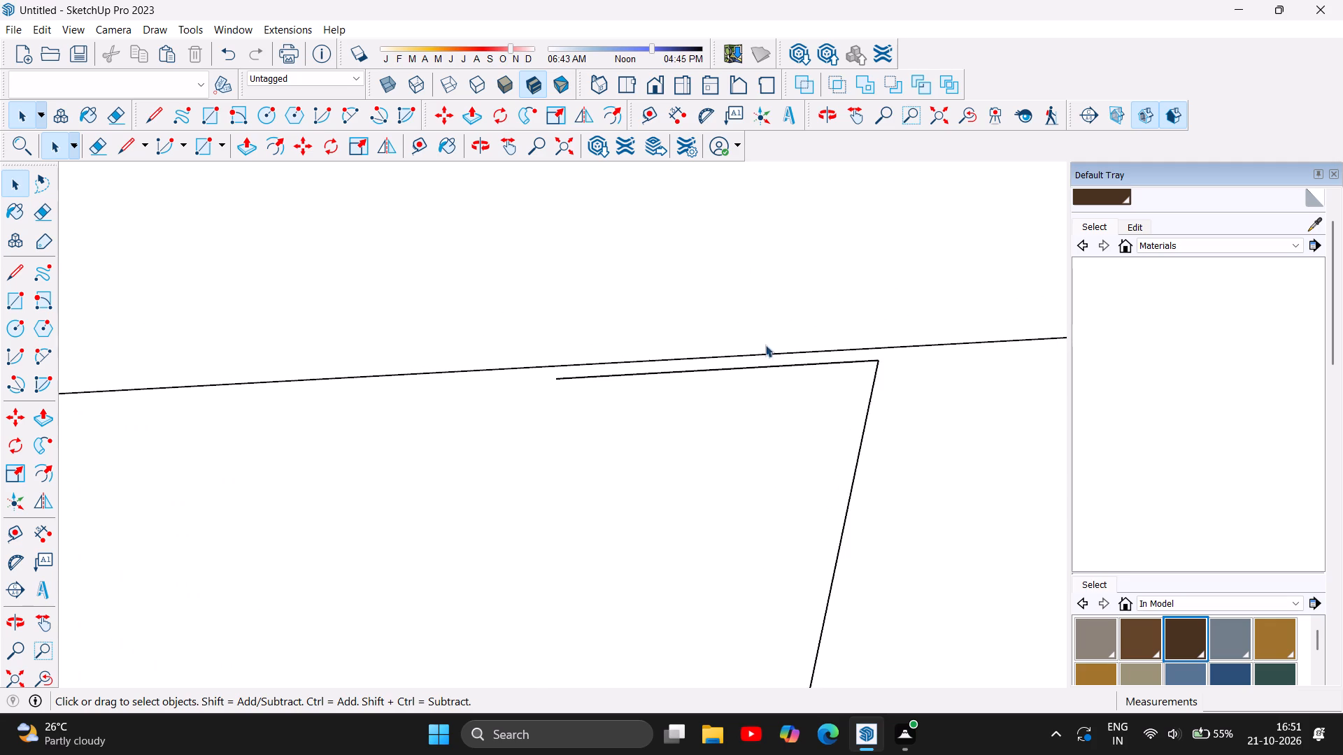
scroll(765, 350, "up", 1)
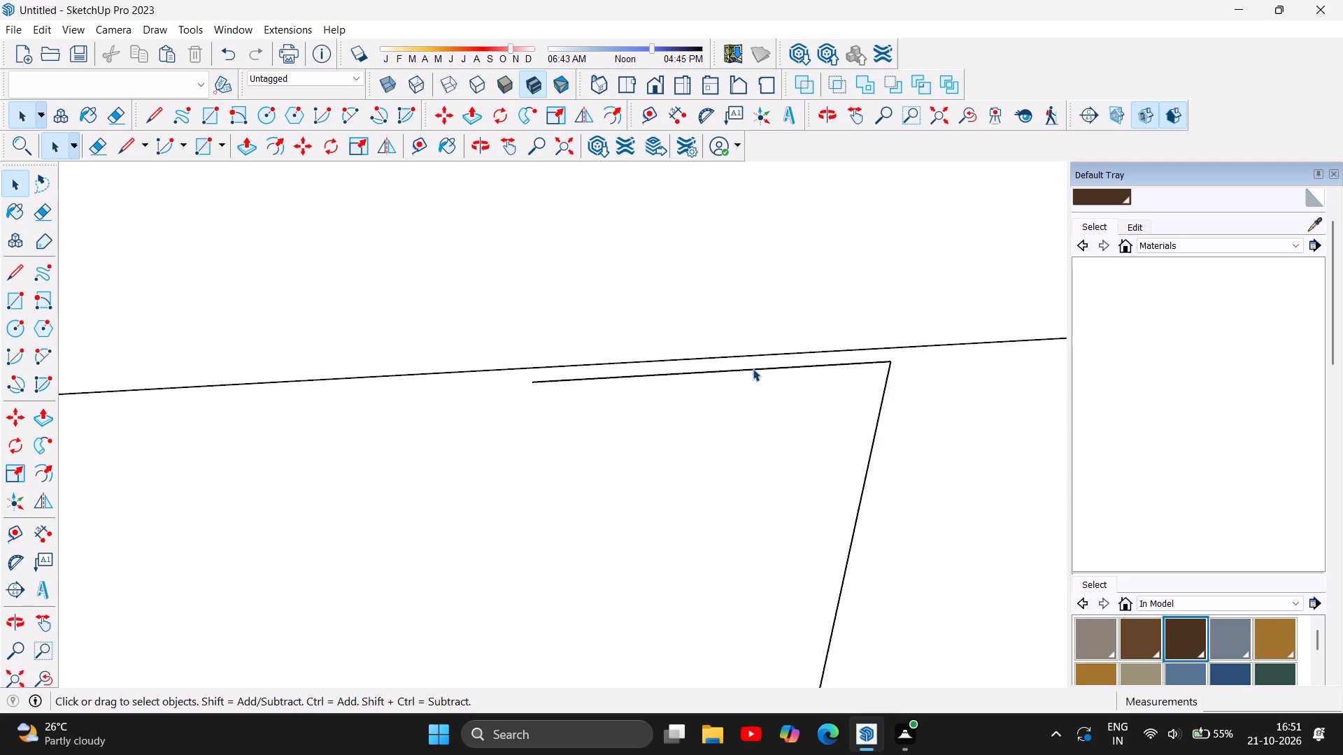
scroll(833, 372, "down", 14)
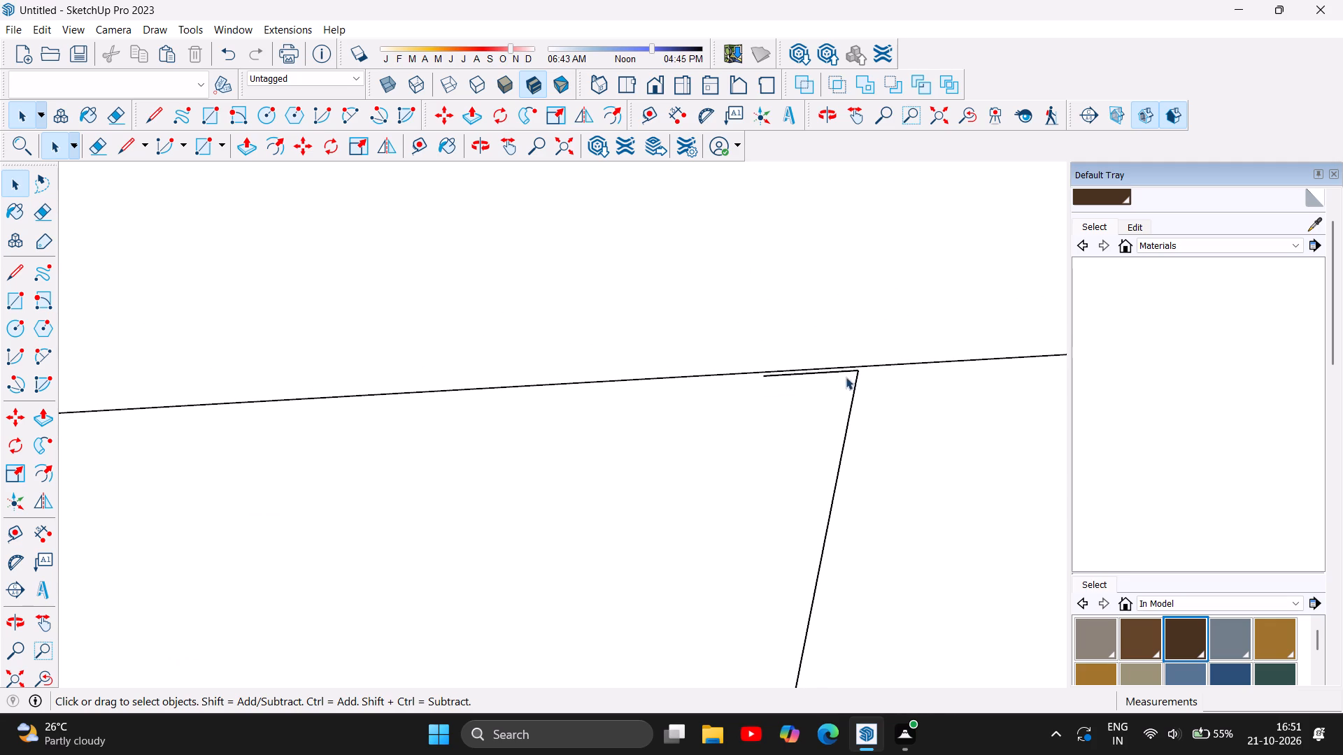
scroll(845, 363, "up", 18)
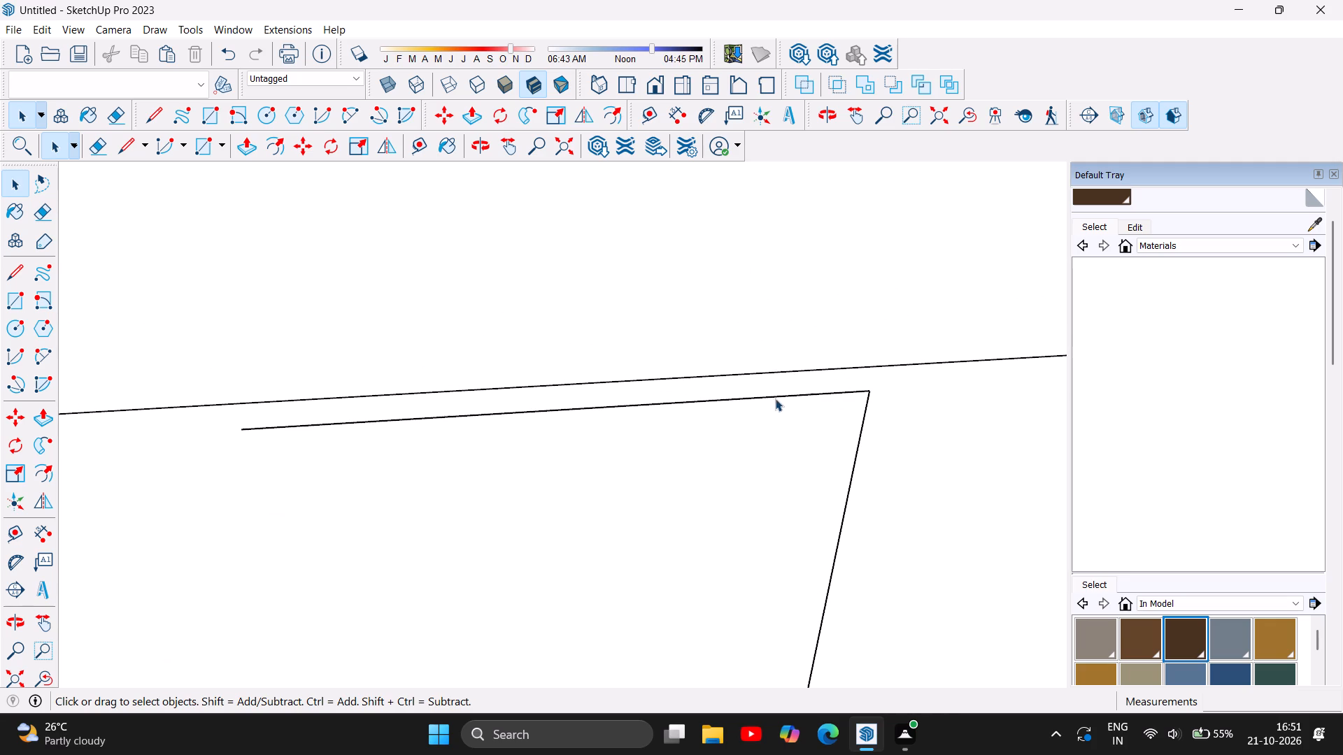
left_click(765, 396)
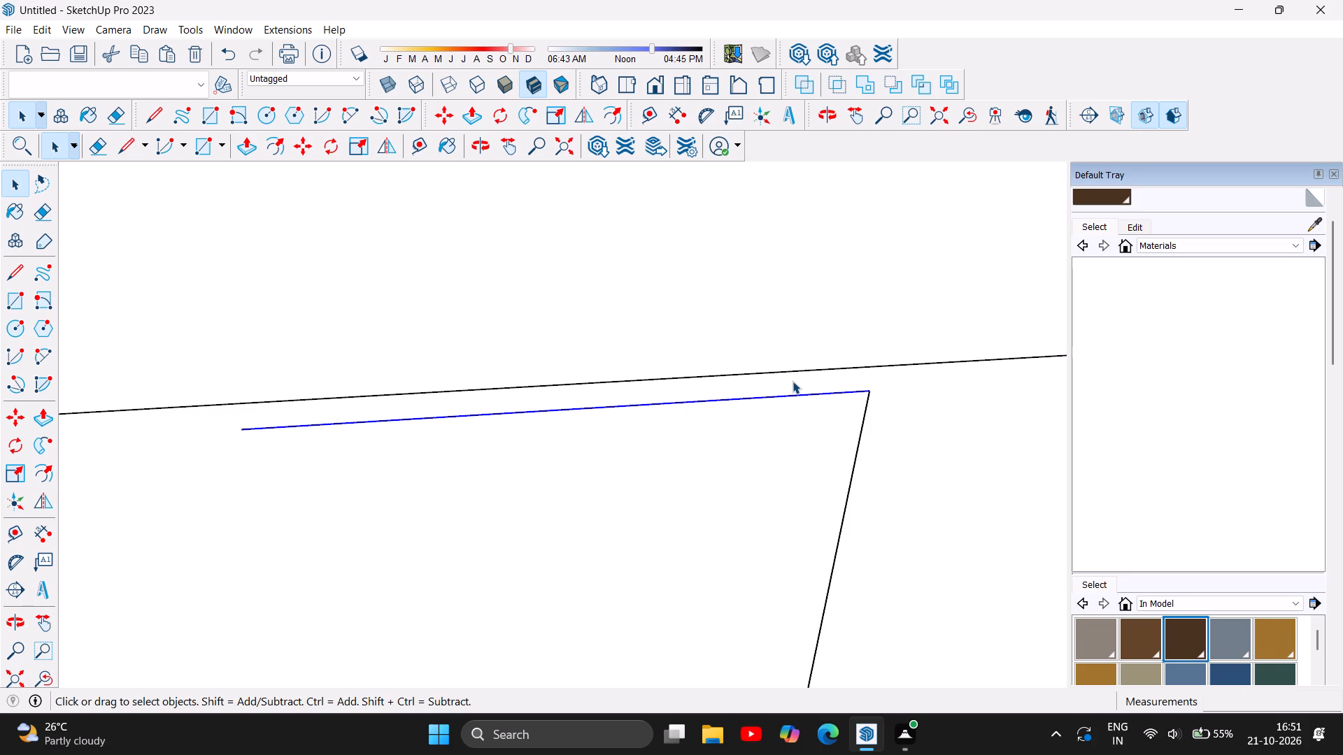
key("Delete")
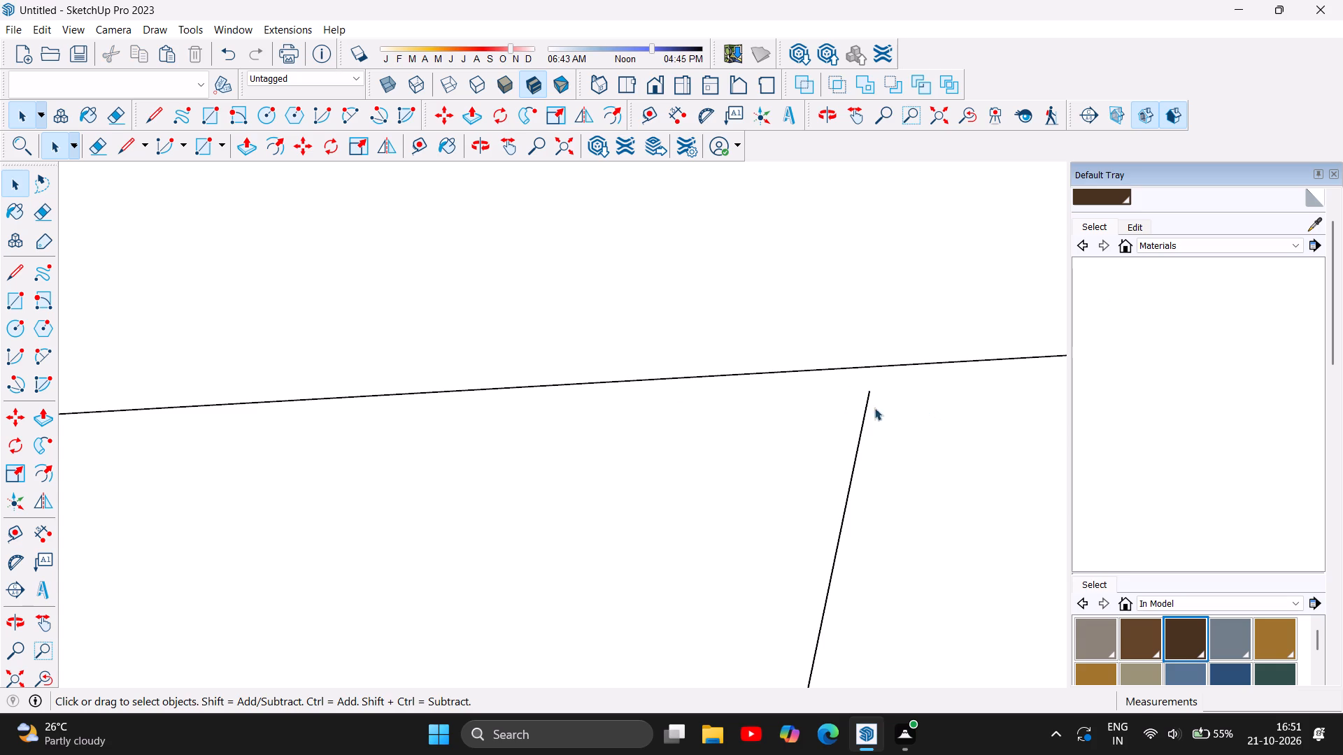
left_click(865, 417)
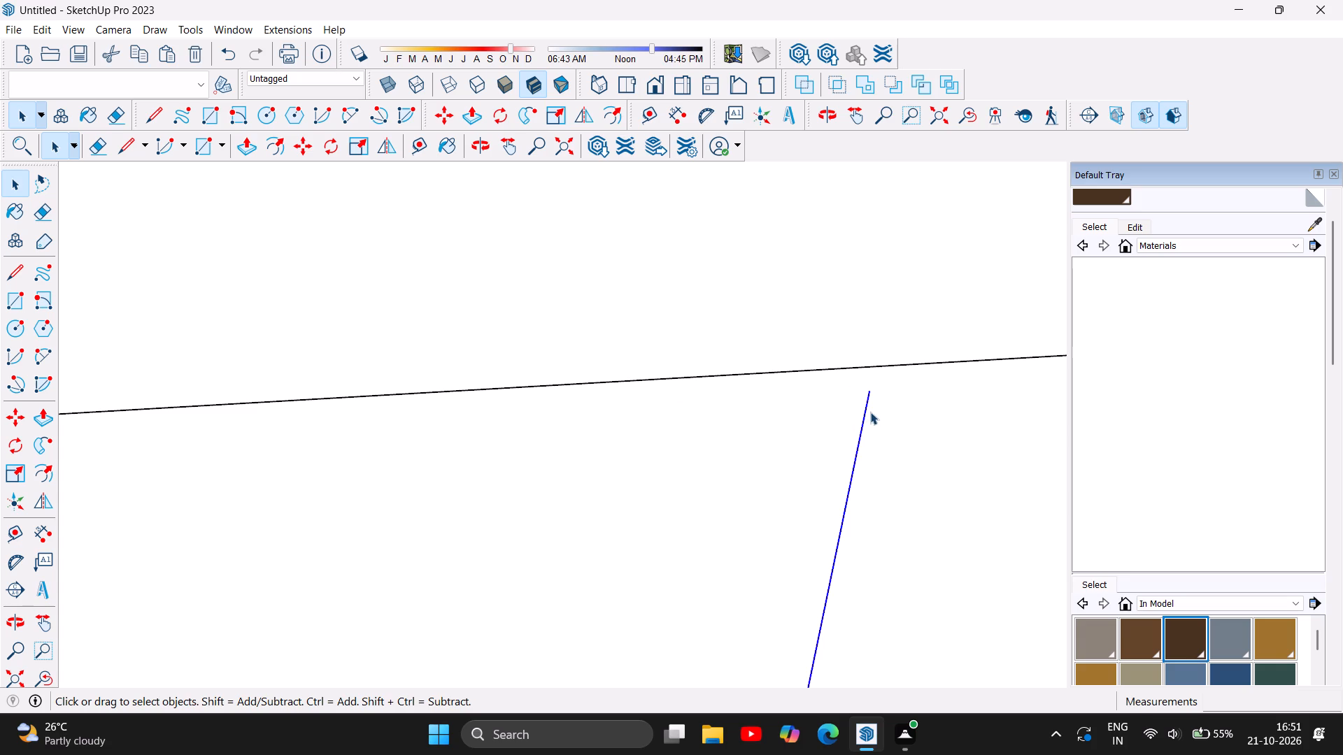
key("Delete")
Draw a vertical line about 7' 6 1/2" long from the slat-side end of the first base dash beside the brown slats to the recess's upper edge.
scroll(740, 171, "down", 7)
scroll(644, 182, "down", 7)
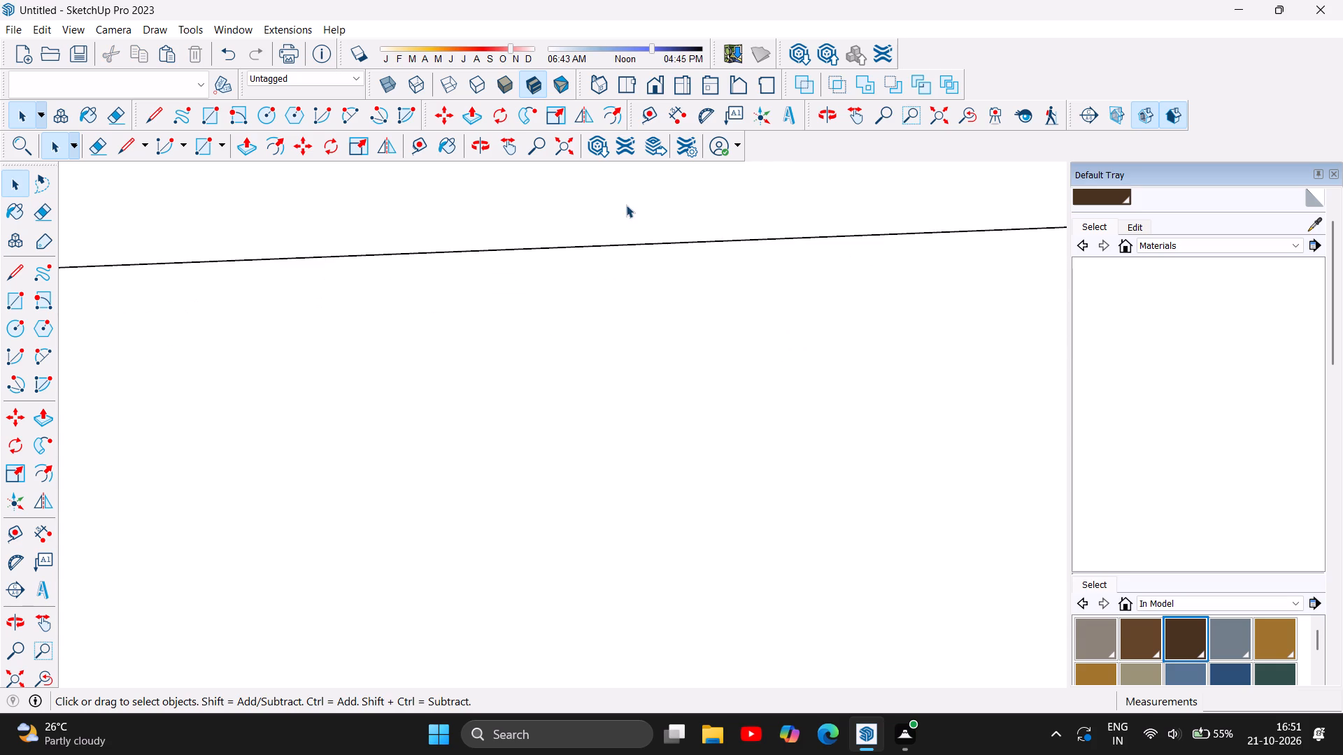
scroll(626, 205, "down", 16)
scroll(625, 282, "down", 9)
scroll(595, 202, "down", 13)
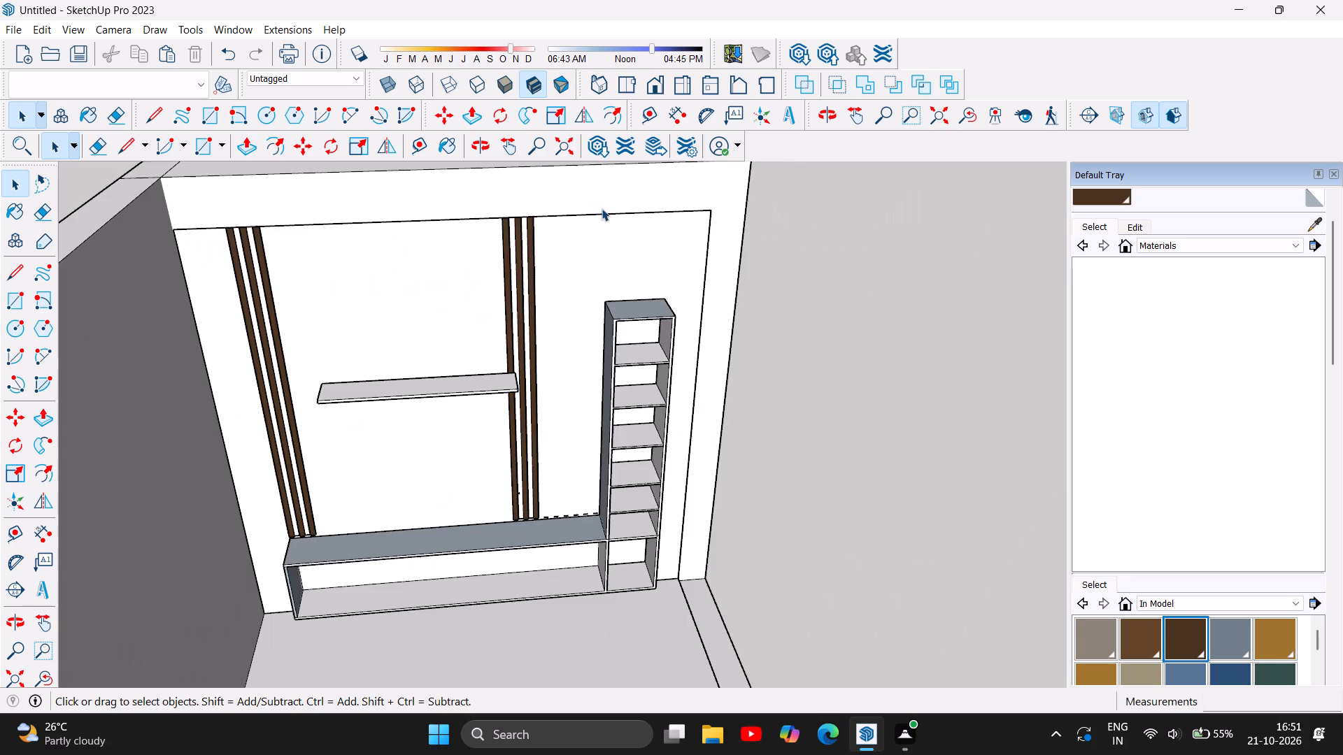
scroll(558, 511, "up", 19)
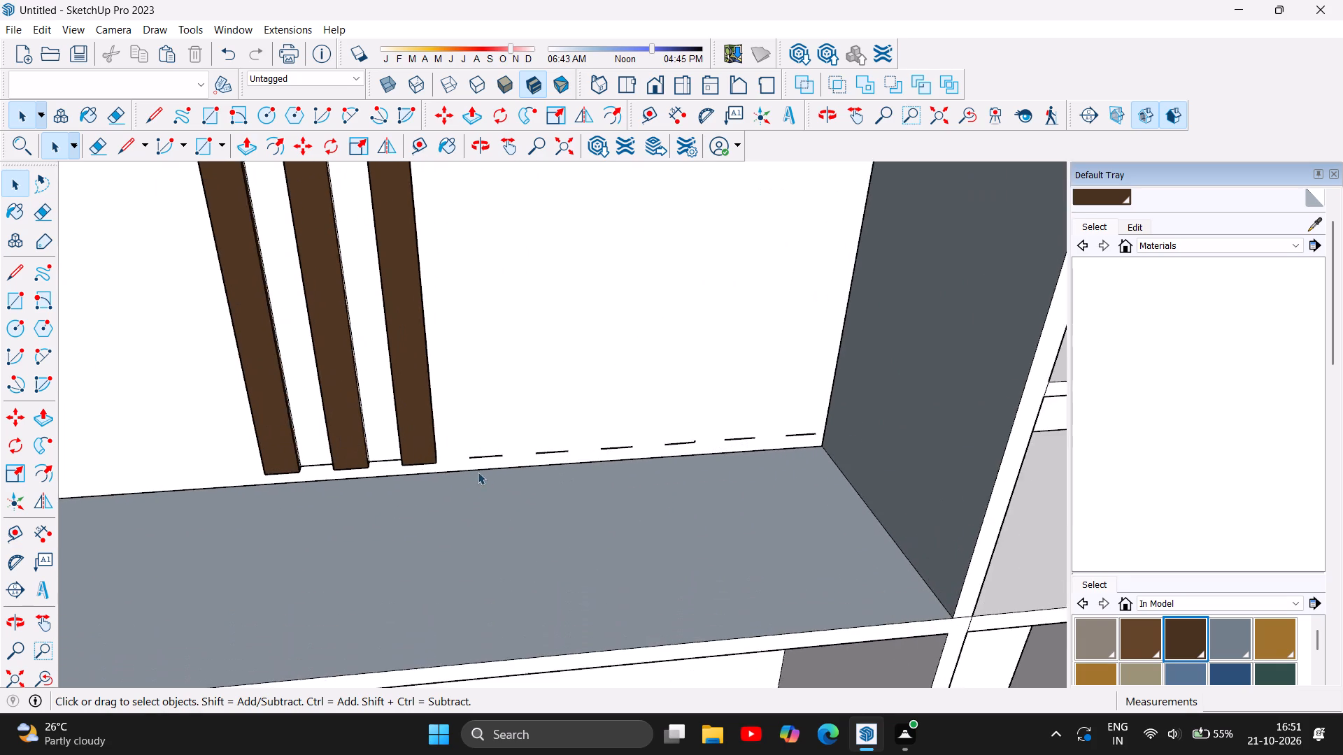
scroll(482, 468, "up", 19)
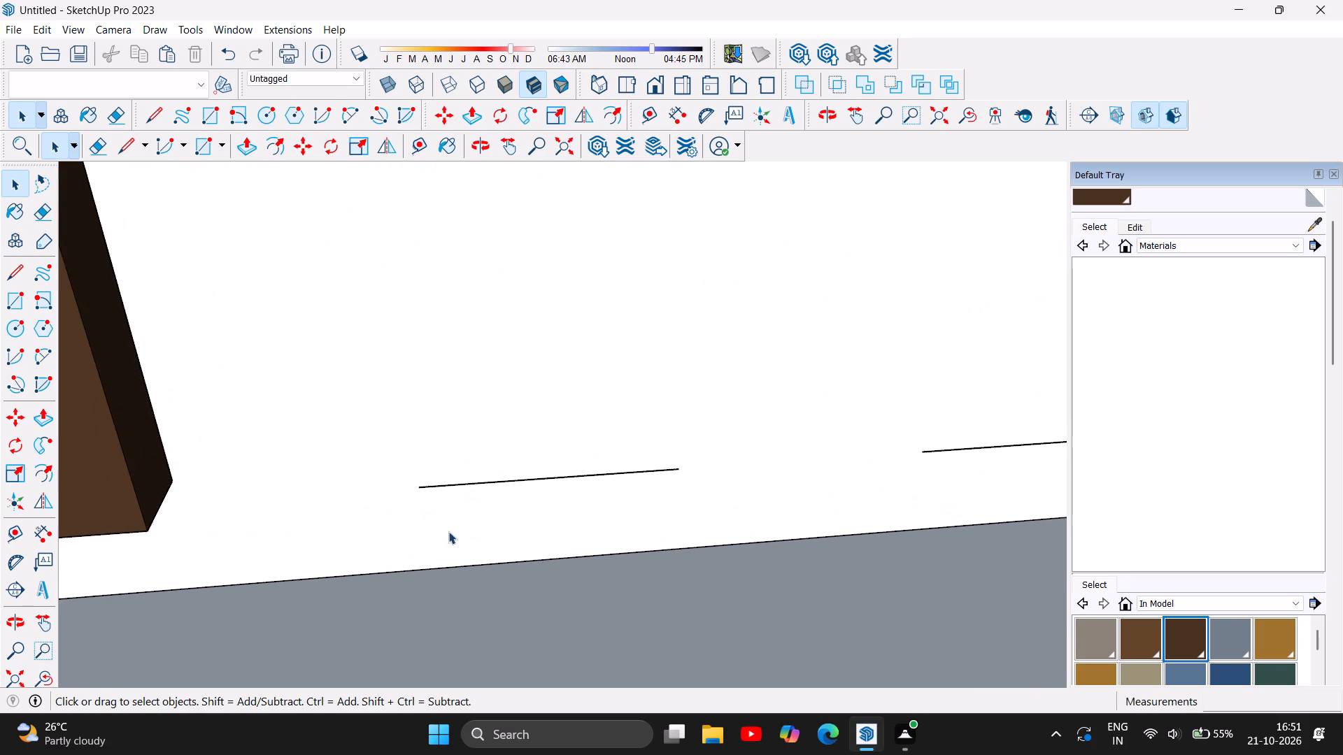
scroll(446, 532, "down", 6)
left_click(3, 274)
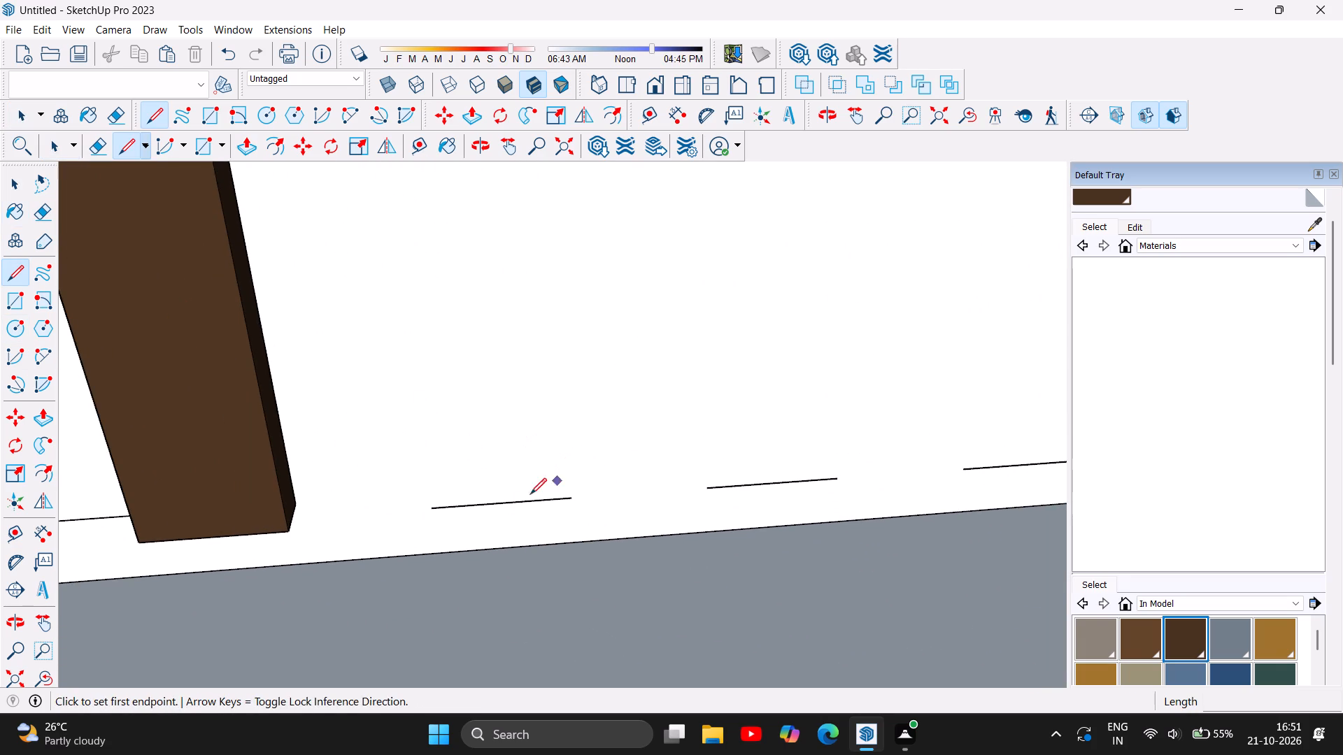
left_click(431, 510)
scroll(473, 624, "down", 5)
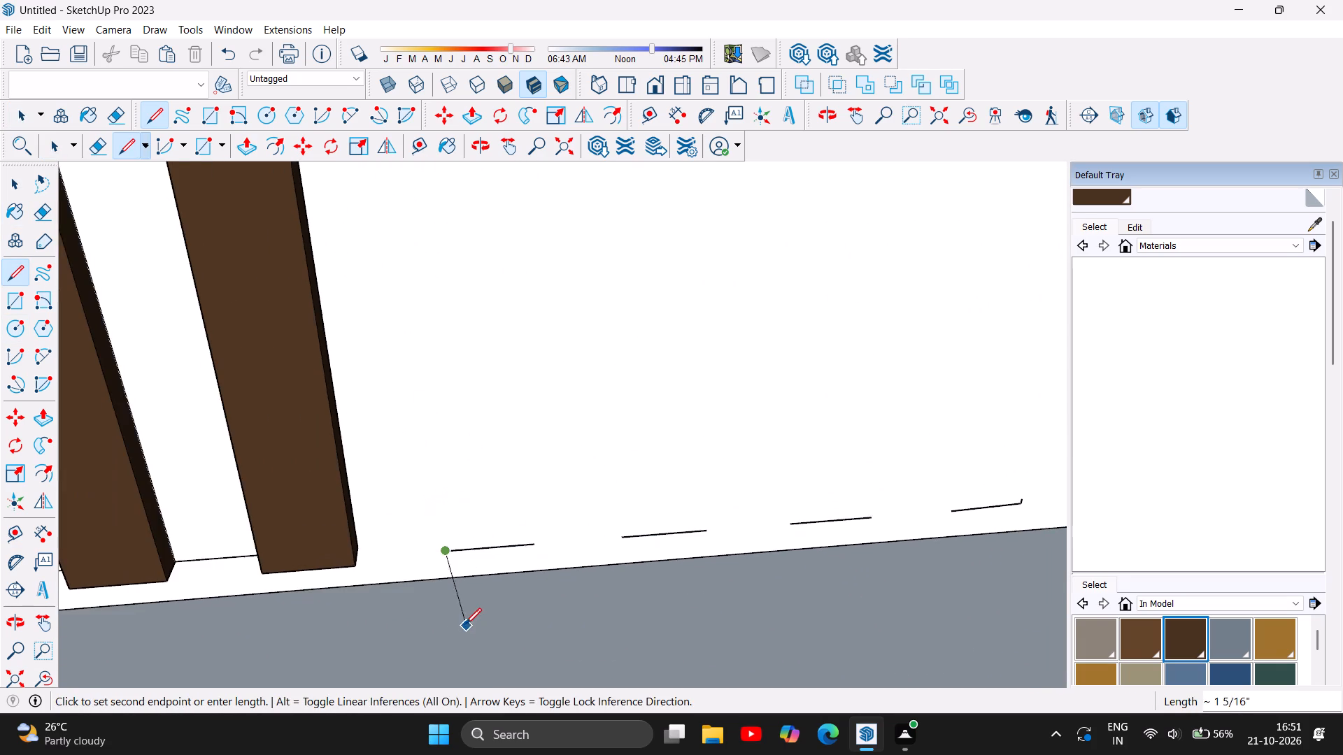
scroll(465, 624, "down", 20)
scroll(465, 624, "down", 9)
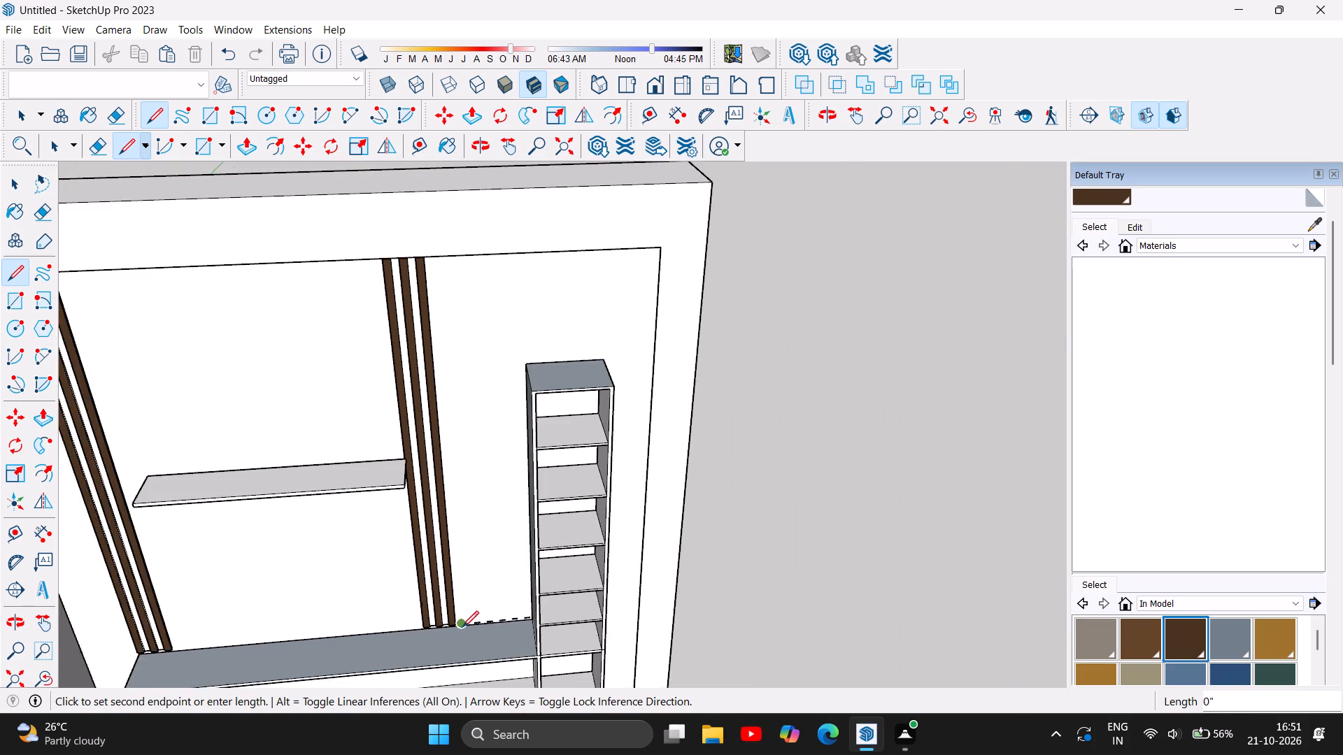
scroll(462, 627, "down", 4)
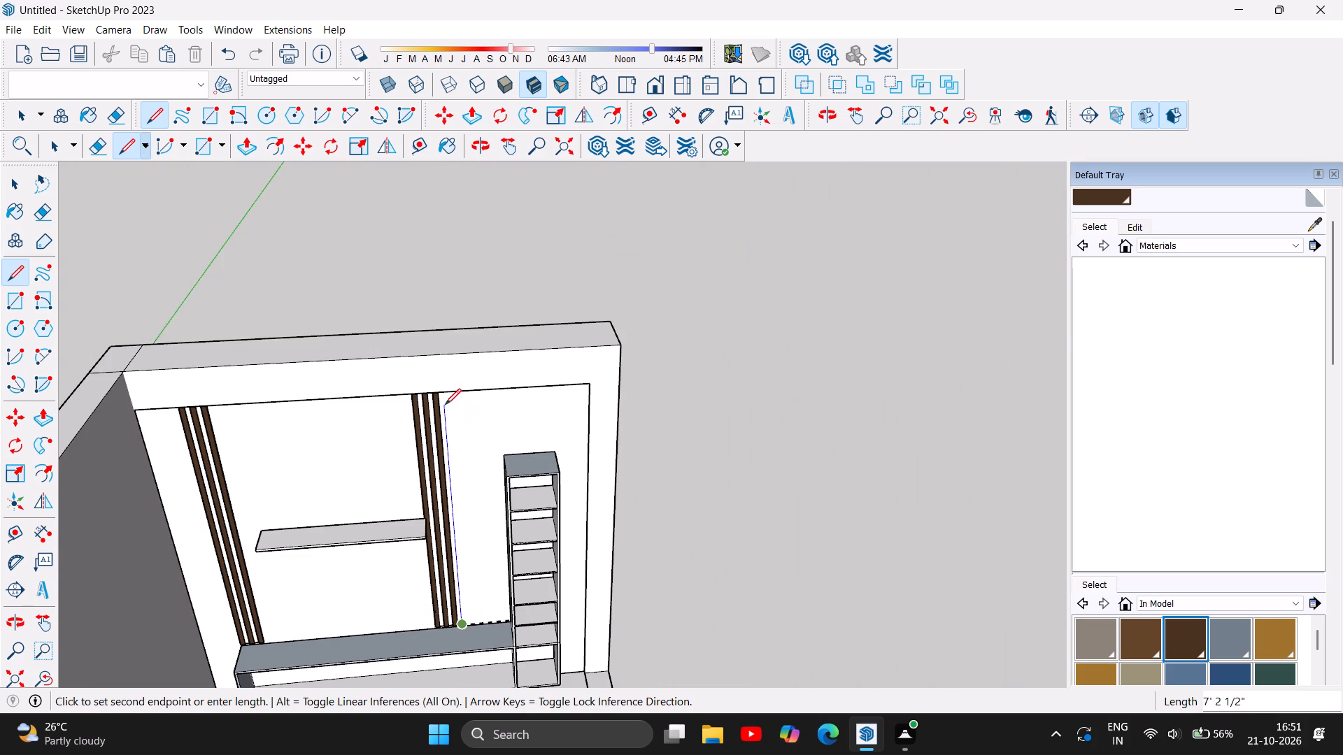
scroll(445, 405, "up", 9)
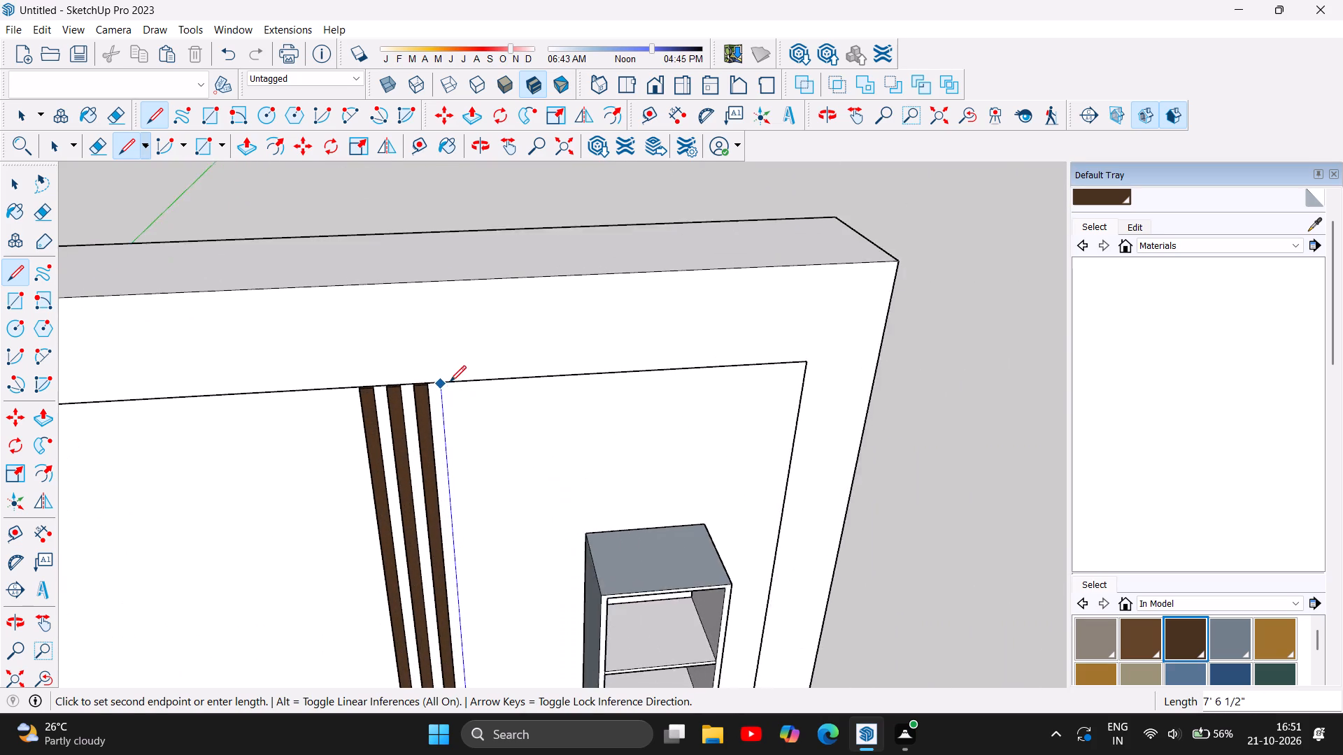
scroll(450, 382, "up", 13)
scroll(429, 405, "up", 15)
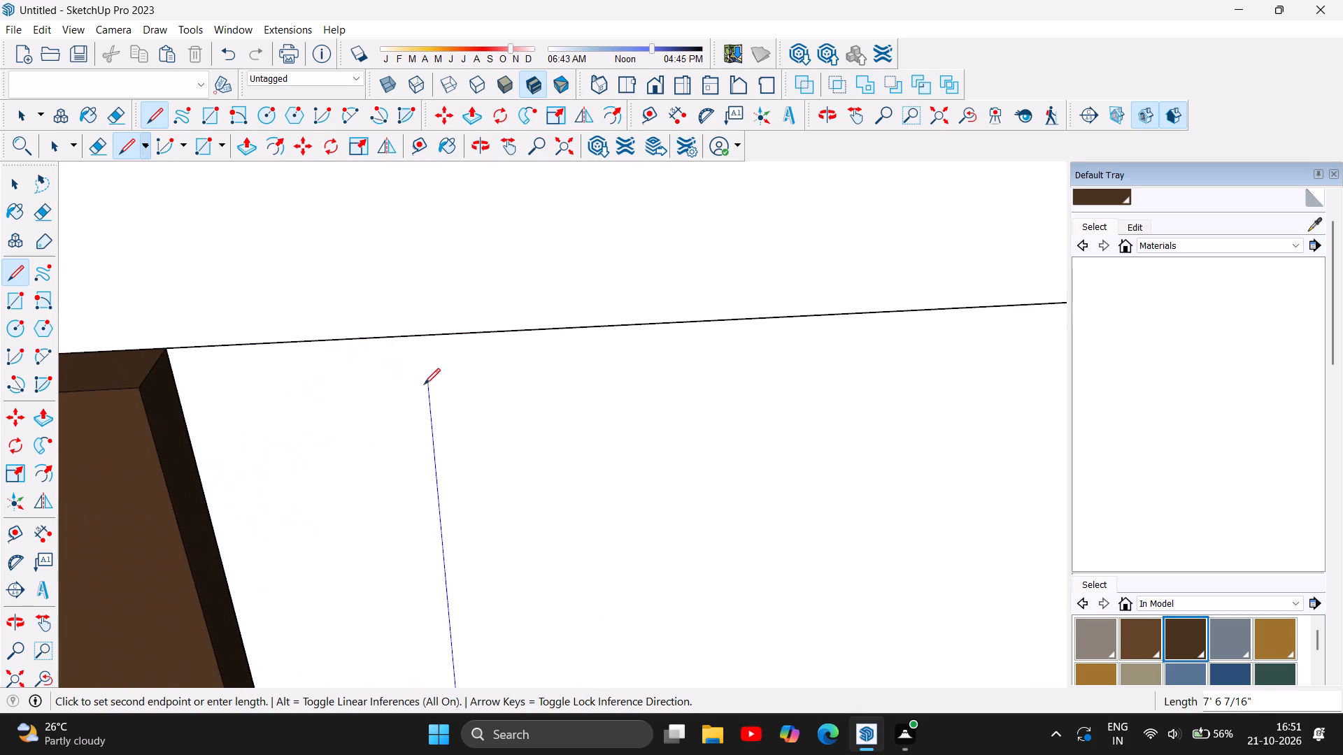
scroll(429, 375, "up", 5)
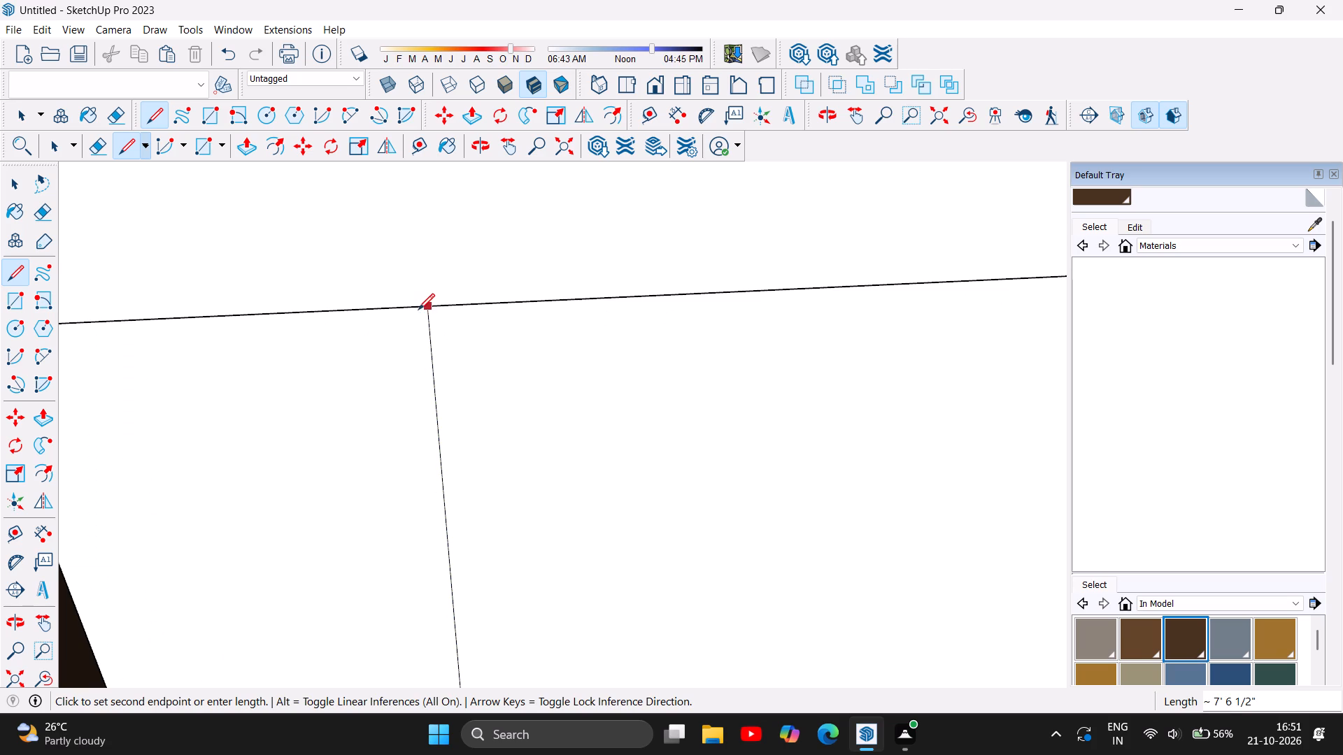
scroll(397, 345, "down", 5)
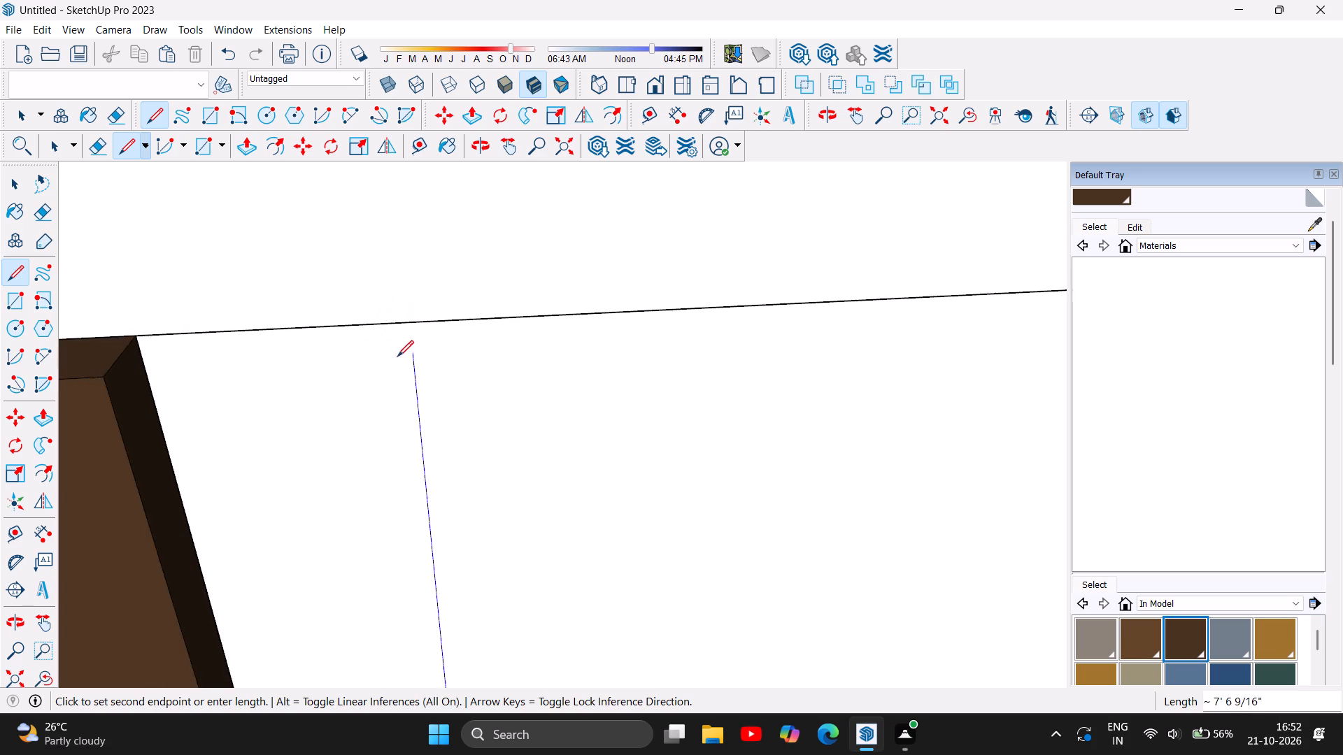
scroll(397, 357, "down", 1)
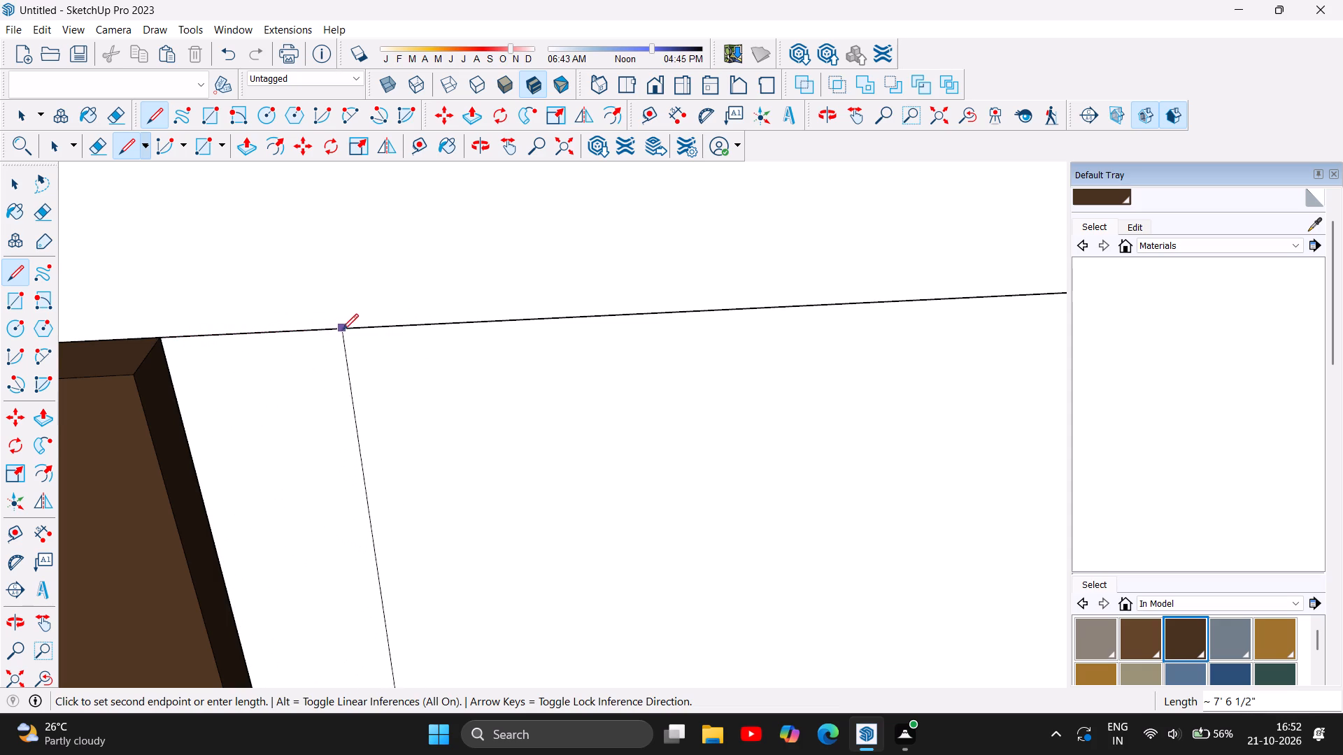
left_click(412, 327)
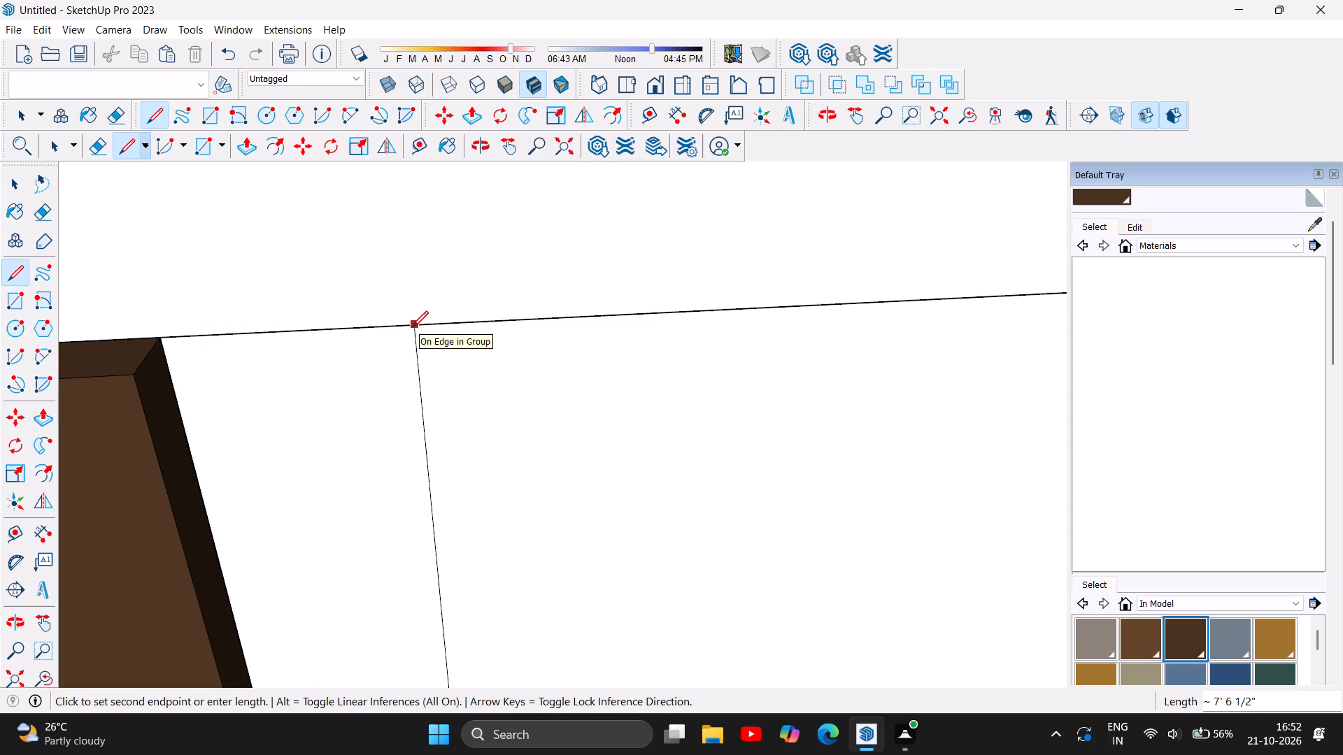
scroll(442, 322, "down", 6)
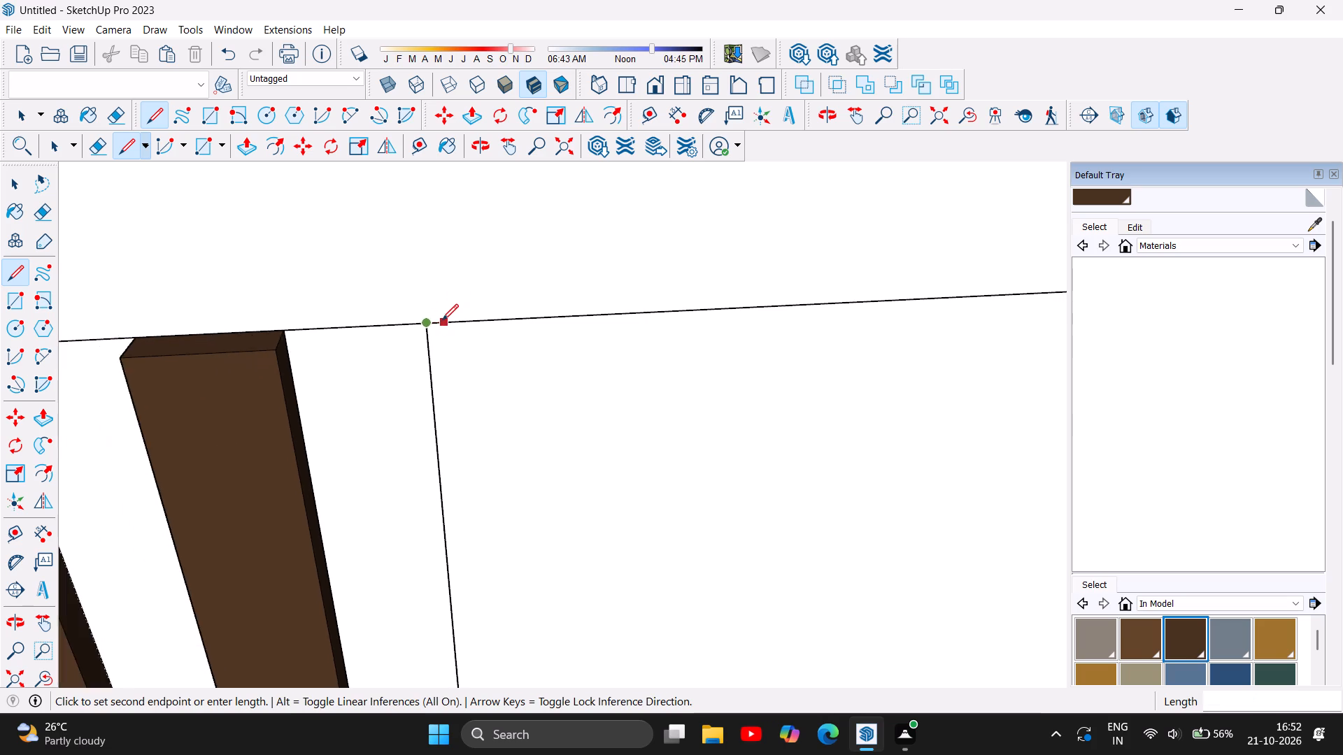
scroll(459, 298, "down", 18)
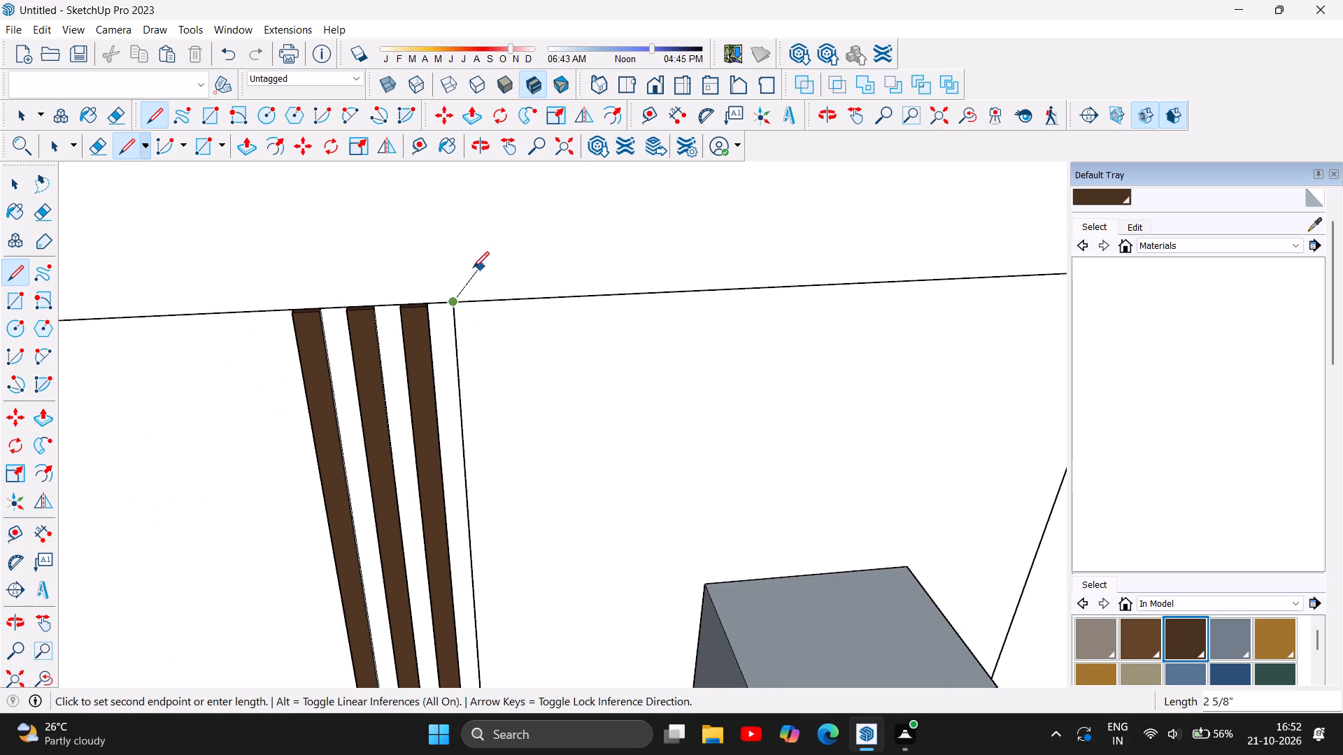
key("Escape")
Draw a second vertical line about 7' 6 1/2" long from the other end of the first base dash to the recess's upper edge.
scroll(462, 182, "down", 5)
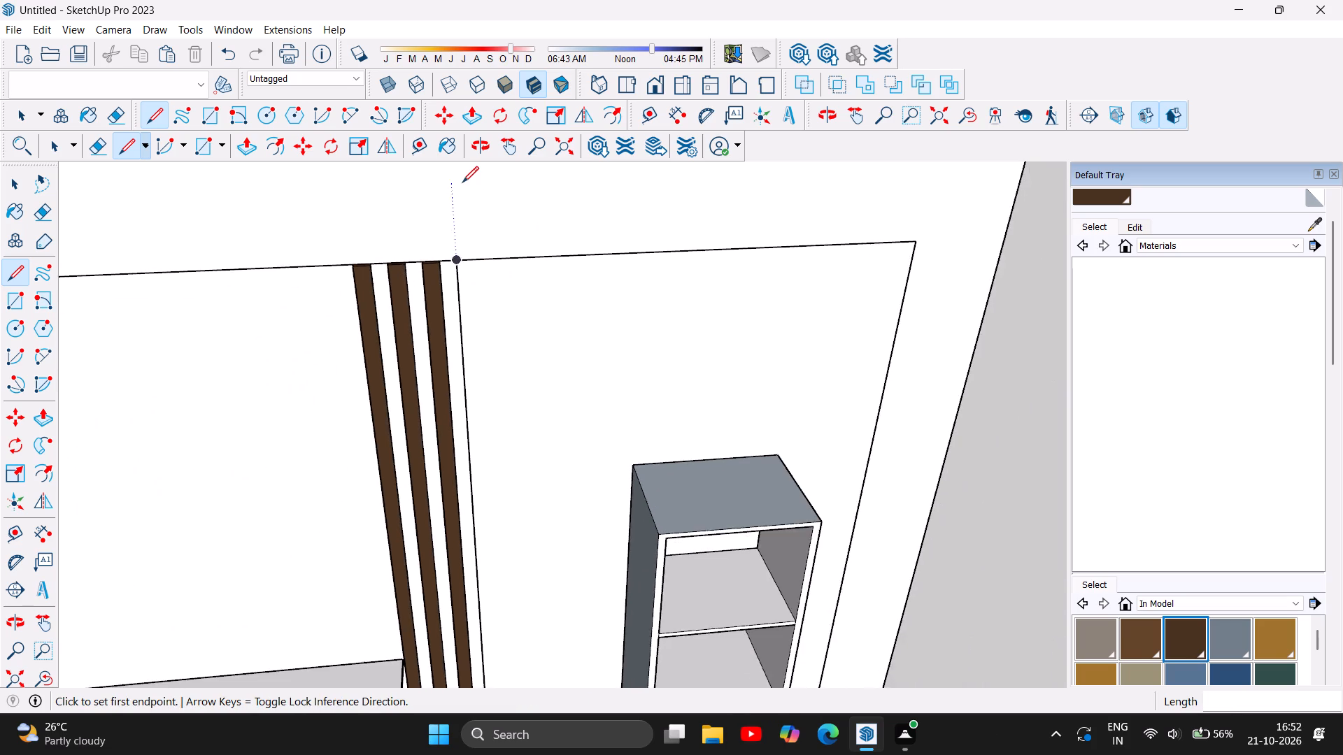
scroll(462, 182, "down", 10)
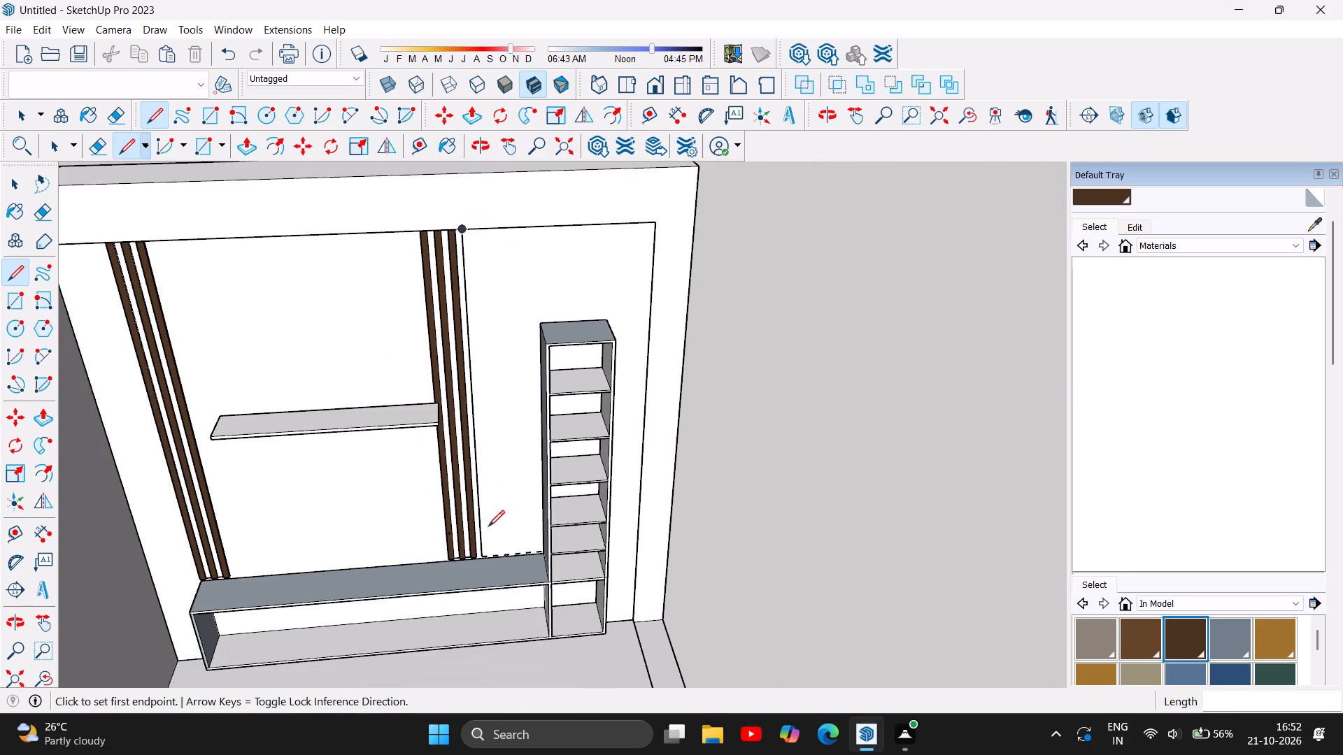
scroll(485, 545, "up", 14)
left_click(476, 588)
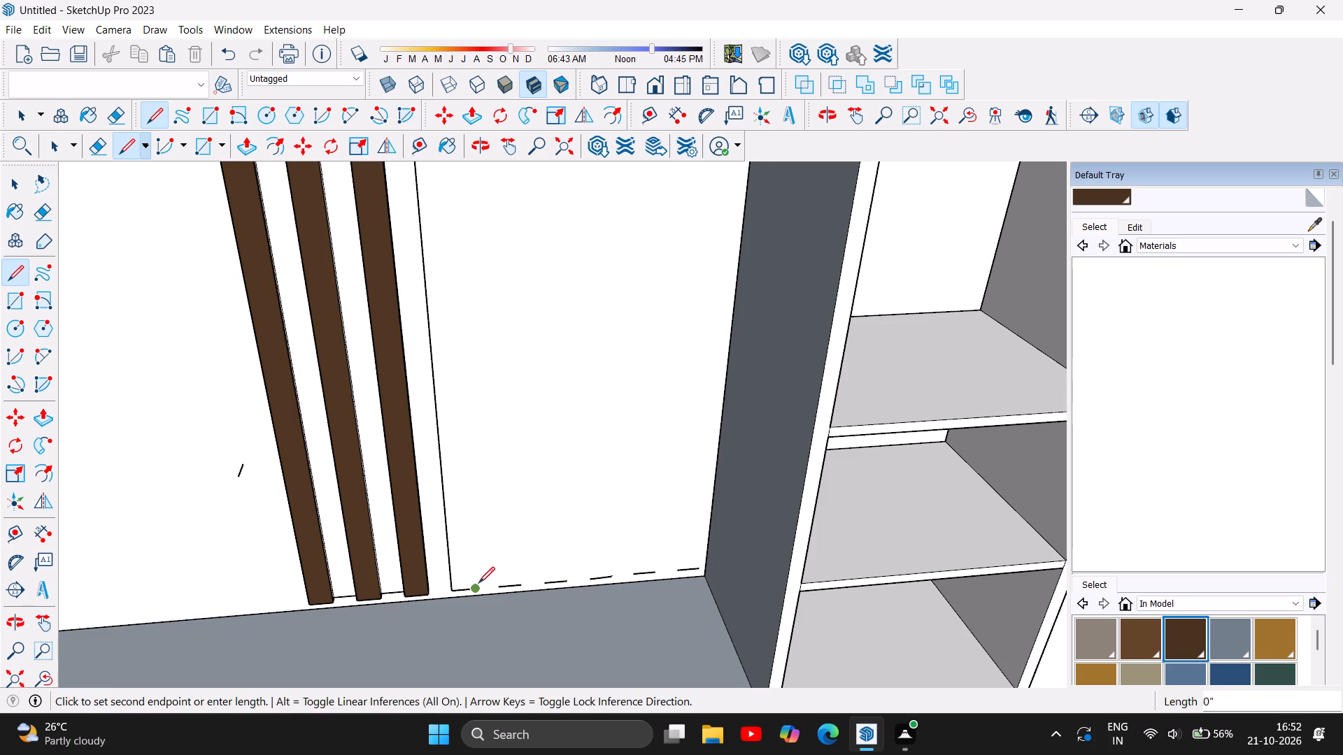
scroll(493, 585, "down", 6)
scroll(469, 668, "down", 14)
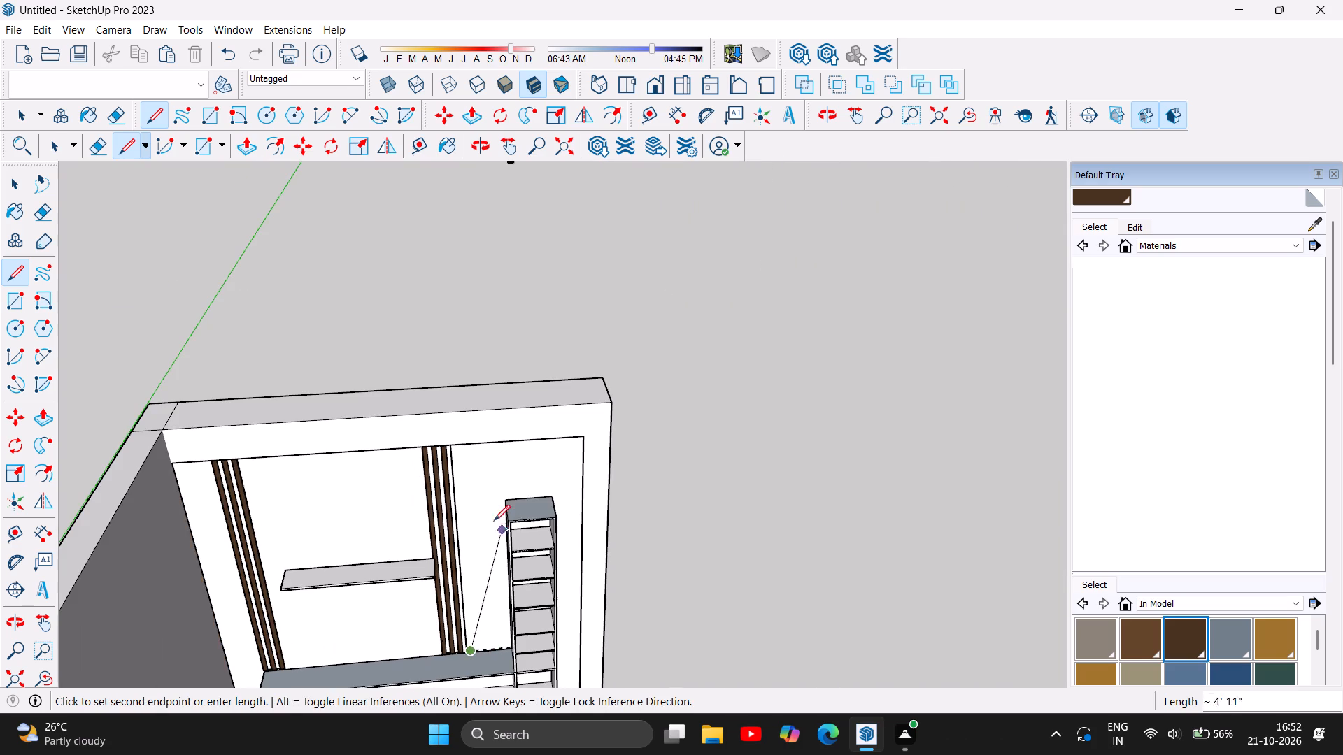
scroll(461, 443, "up", 10)
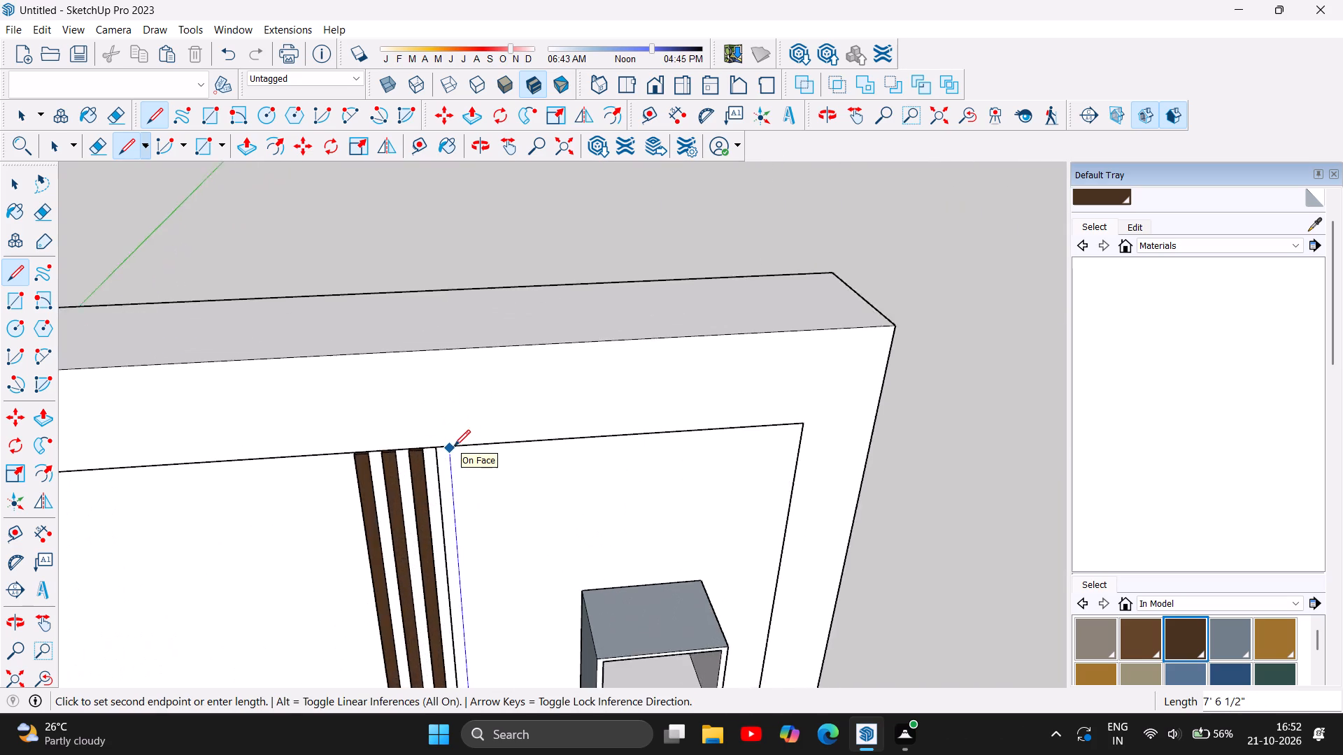
scroll(454, 446, "up", 15)
scroll(441, 475, "up", 6)
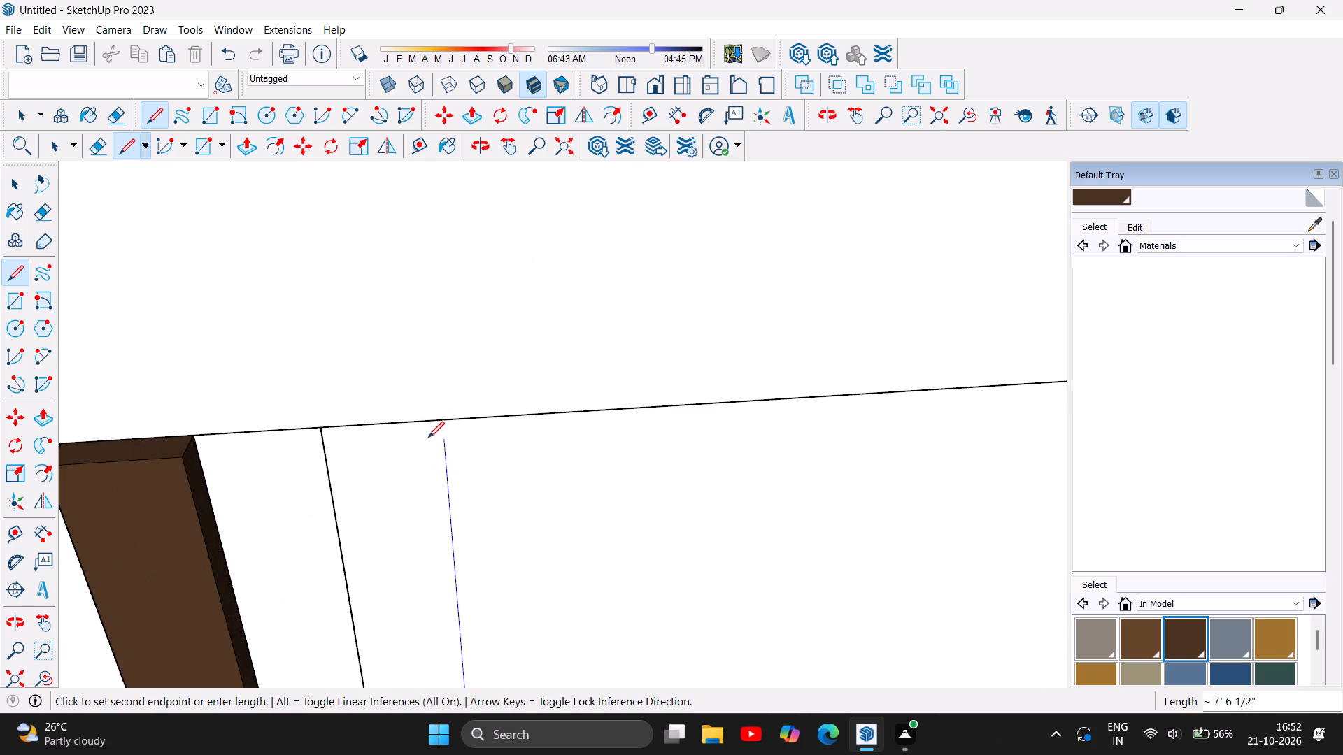
left_click(448, 419)
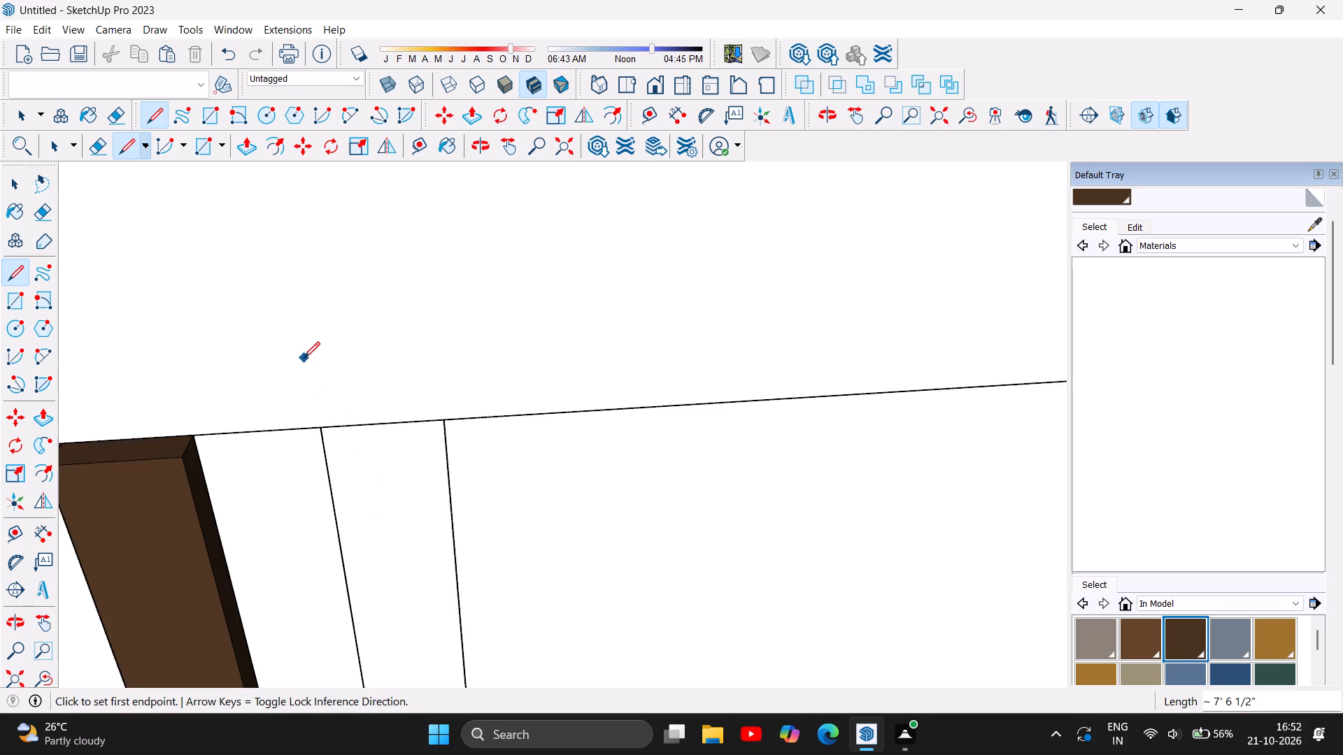
Draw a third vertical line about 7' 6 1/2" long from the near end of the second base dash to the recess's upper edge.
scroll(304, 358, "down", 5)
scroll(390, 236, "down", 18)
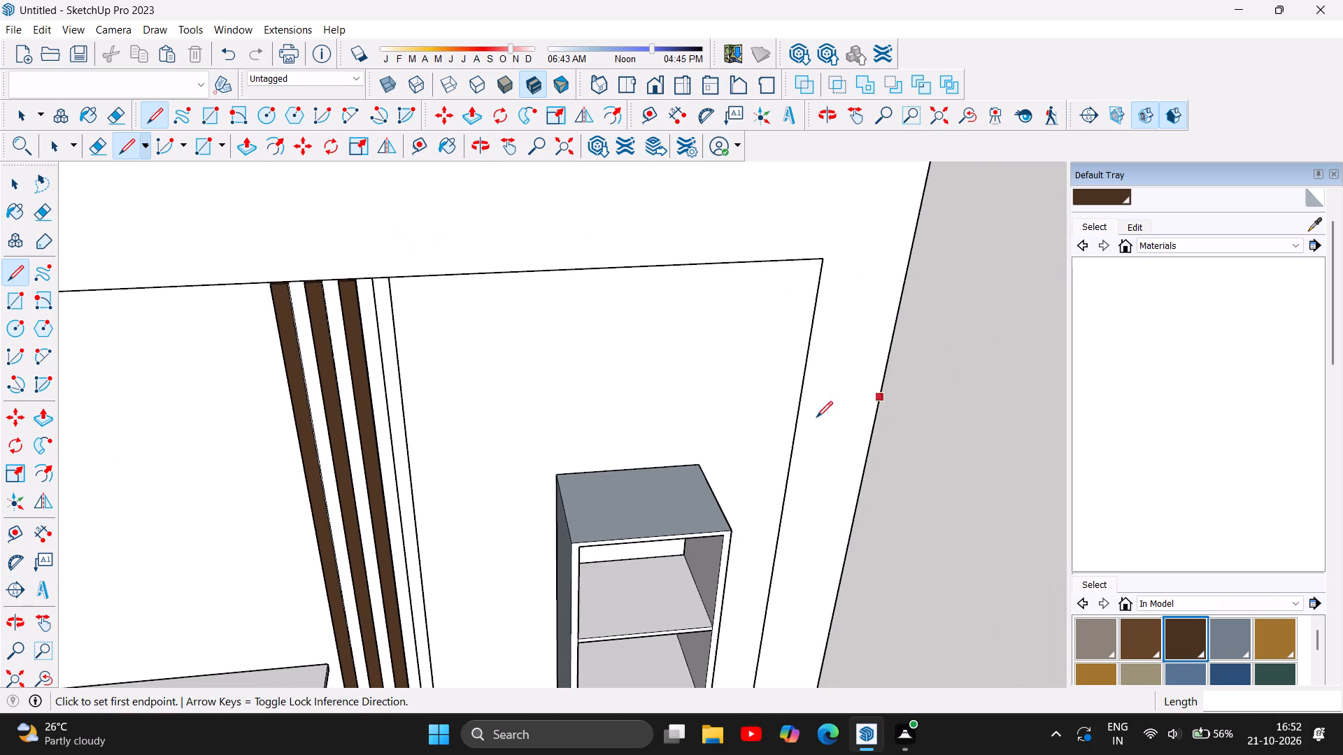
scroll(509, 221, "down", 11)
scroll(484, 502, "up", 6)
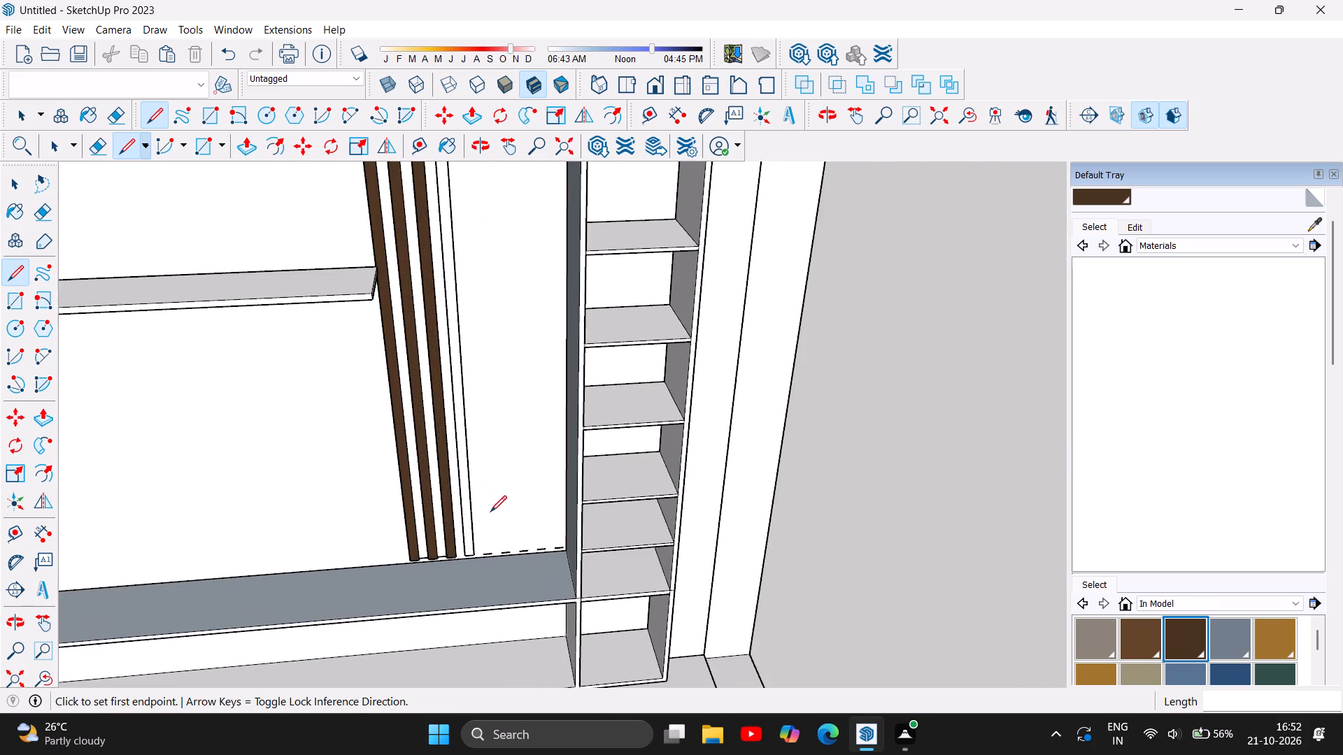
scroll(494, 542, "up", 15)
right_click(477, 572)
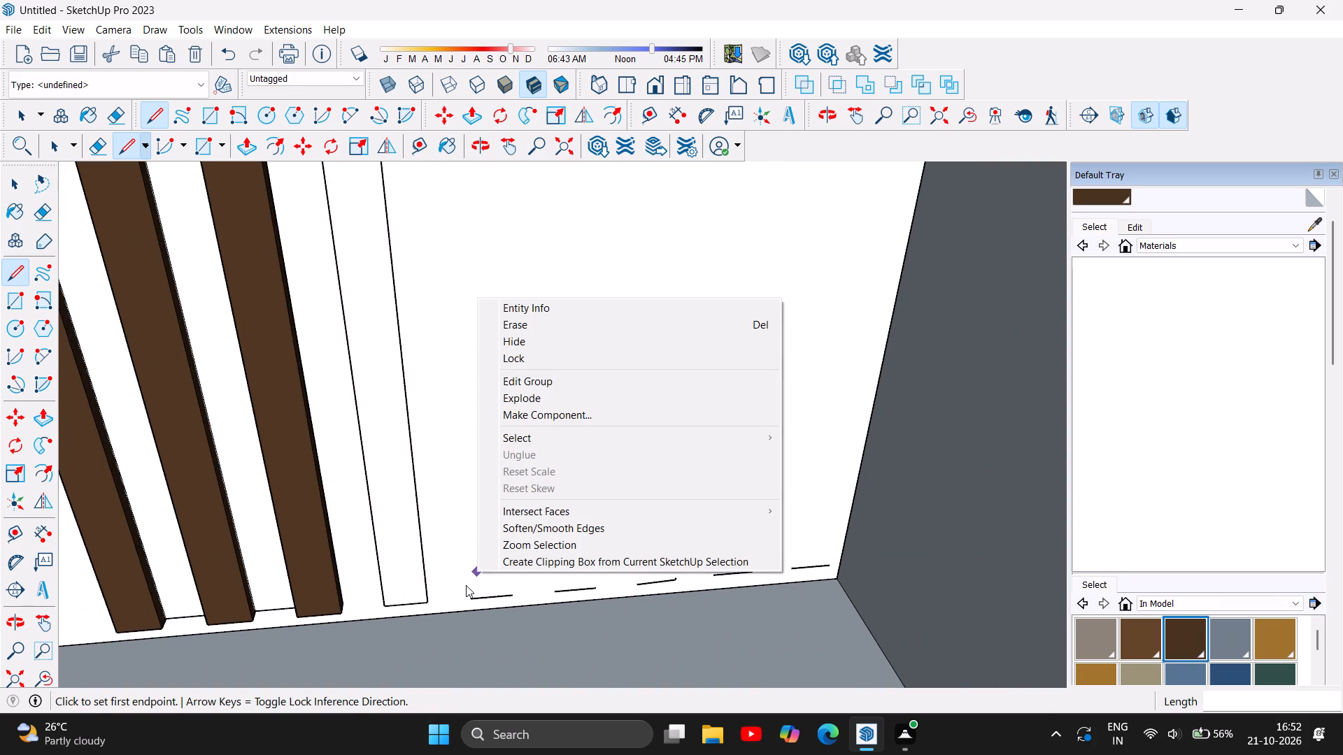
key("Escape")
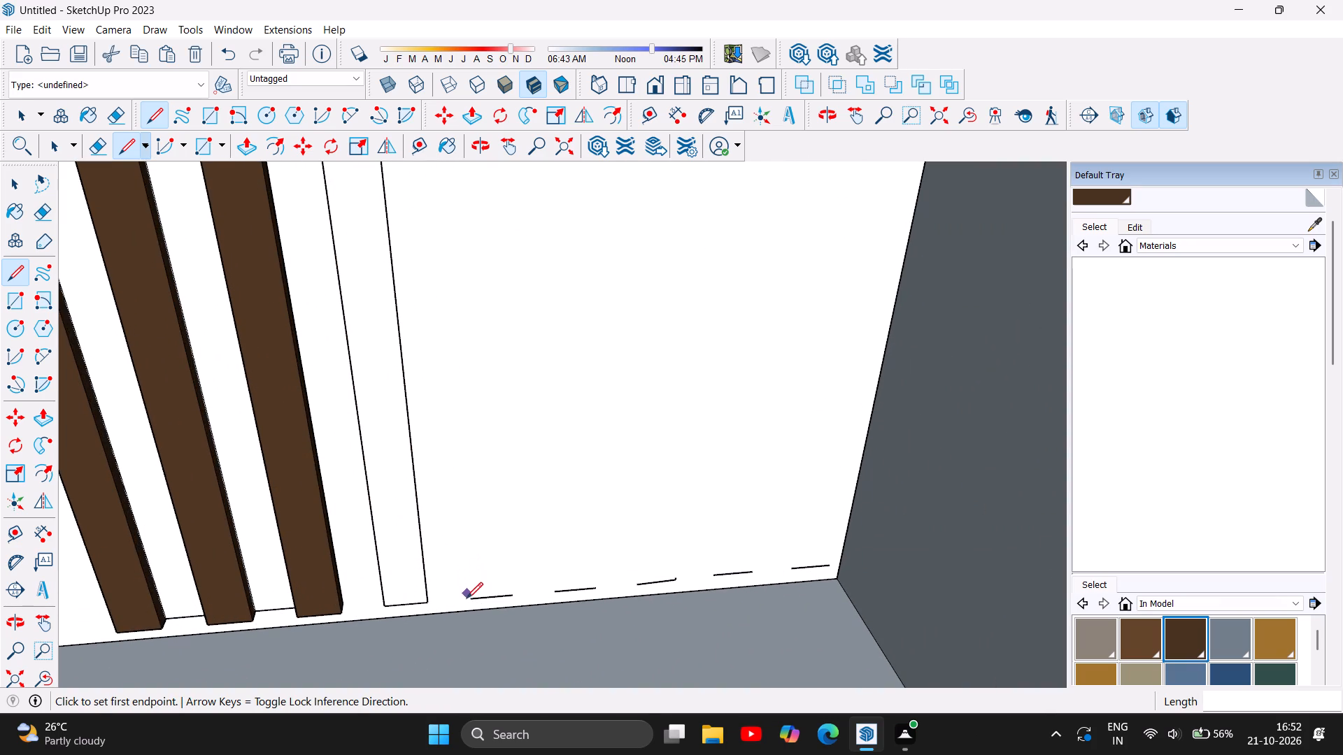
left_click(468, 598)
scroll(472, 534, "down", 6)
scroll(489, 627, "down", 15)
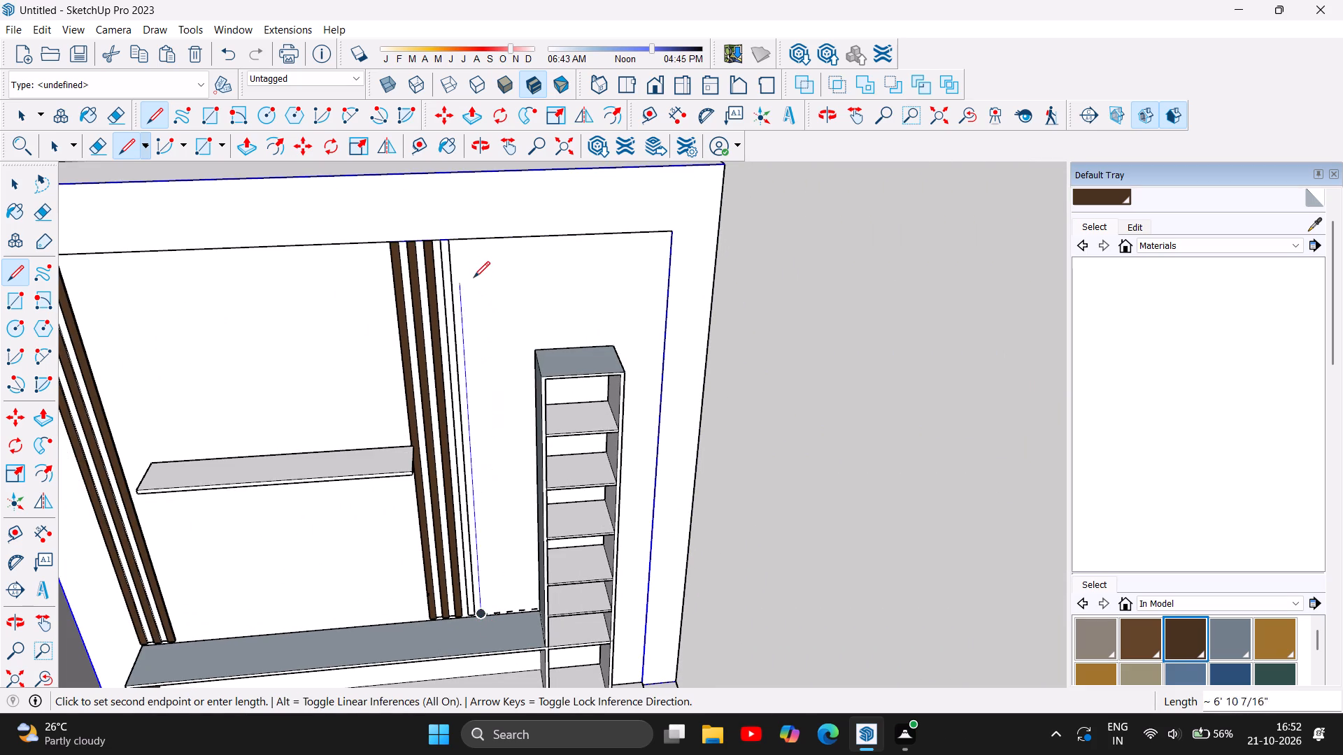
scroll(458, 233, "up", 13)
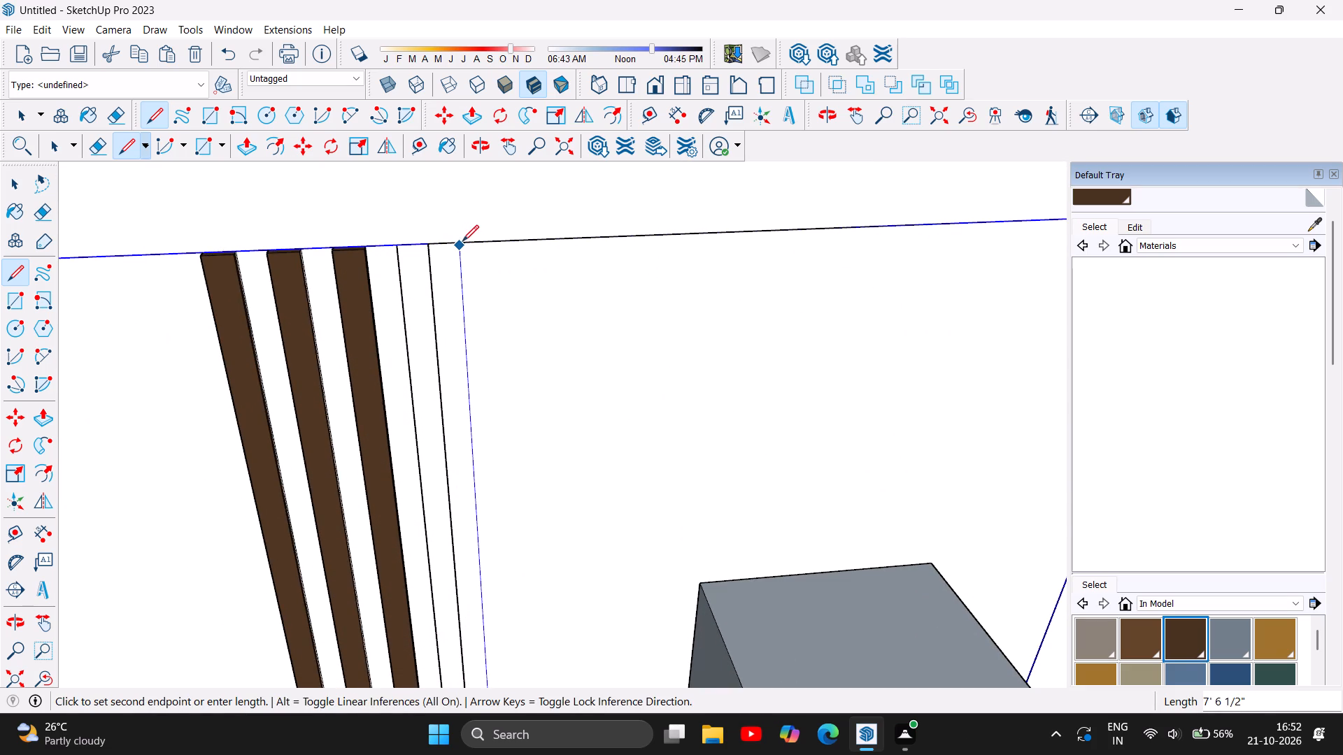
scroll(462, 241, "up", 7)
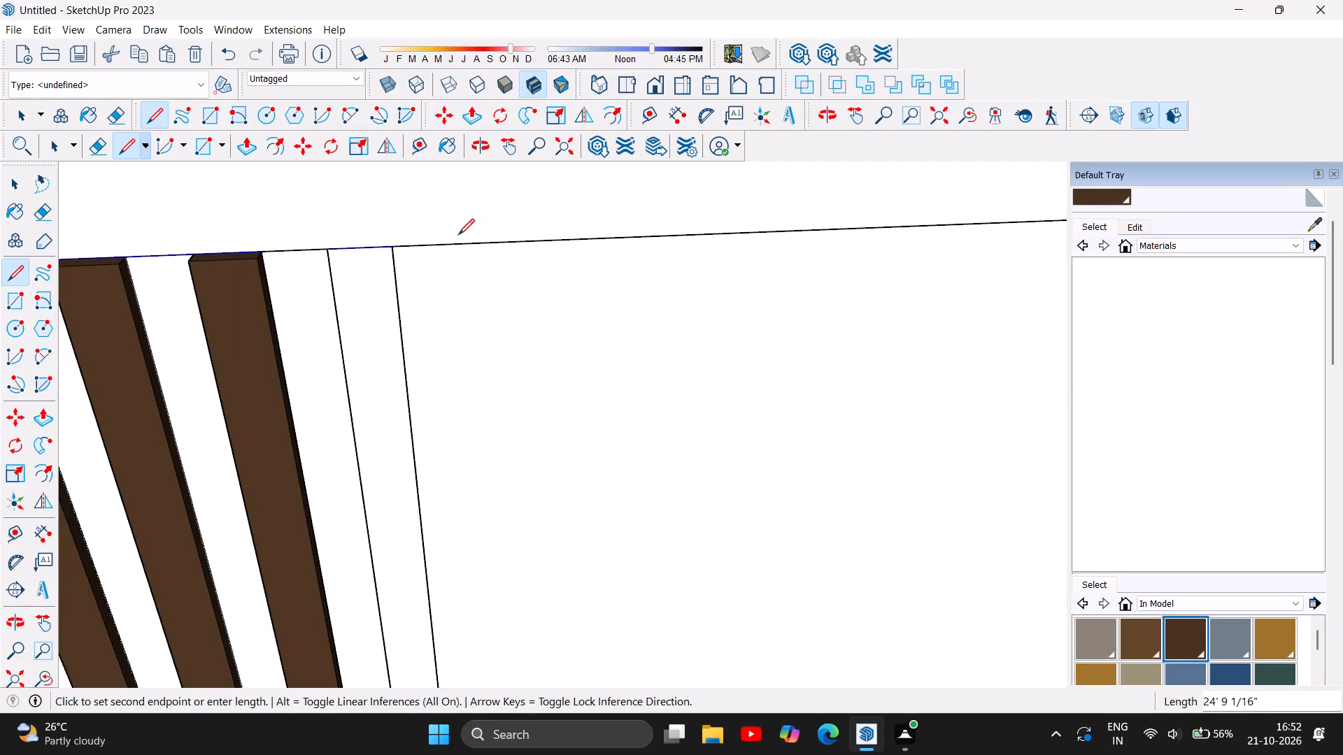
scroll(460, 242, "up", 15)
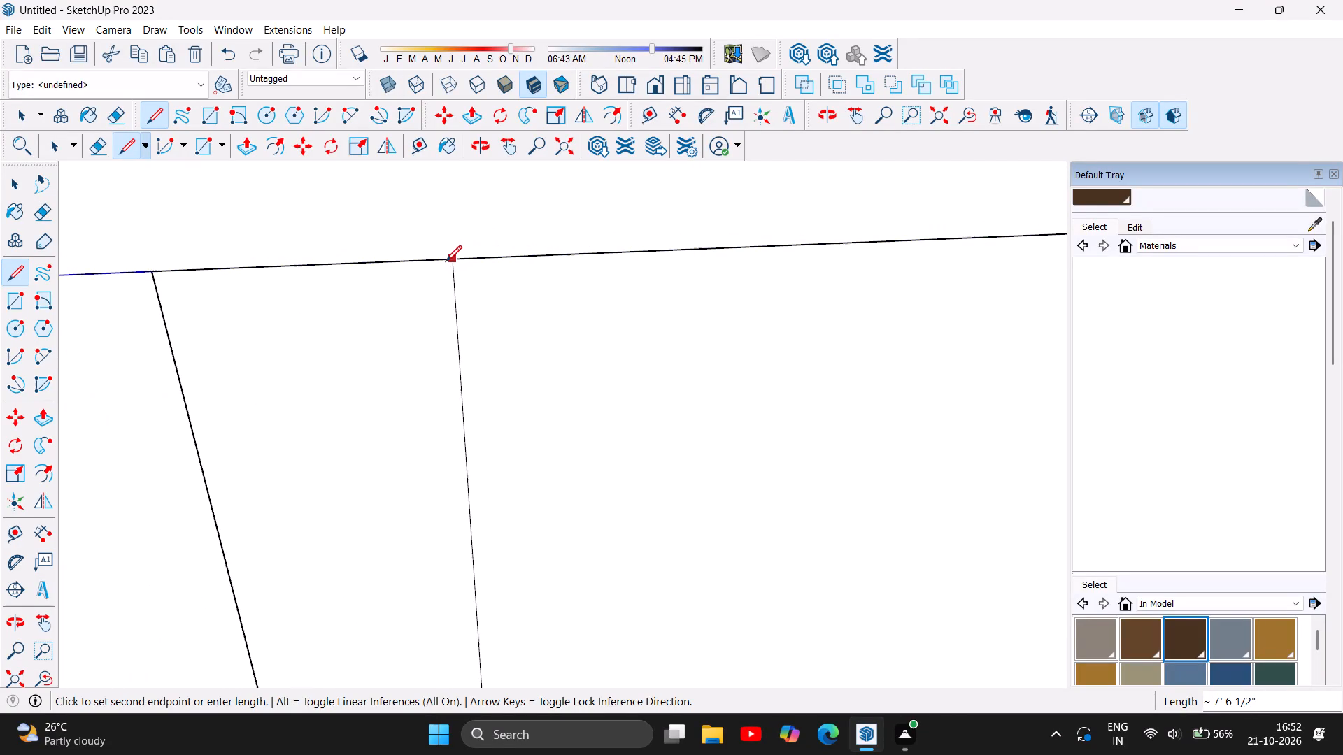
left_click(453, 258)
scroll(397, 280, "down", 7)
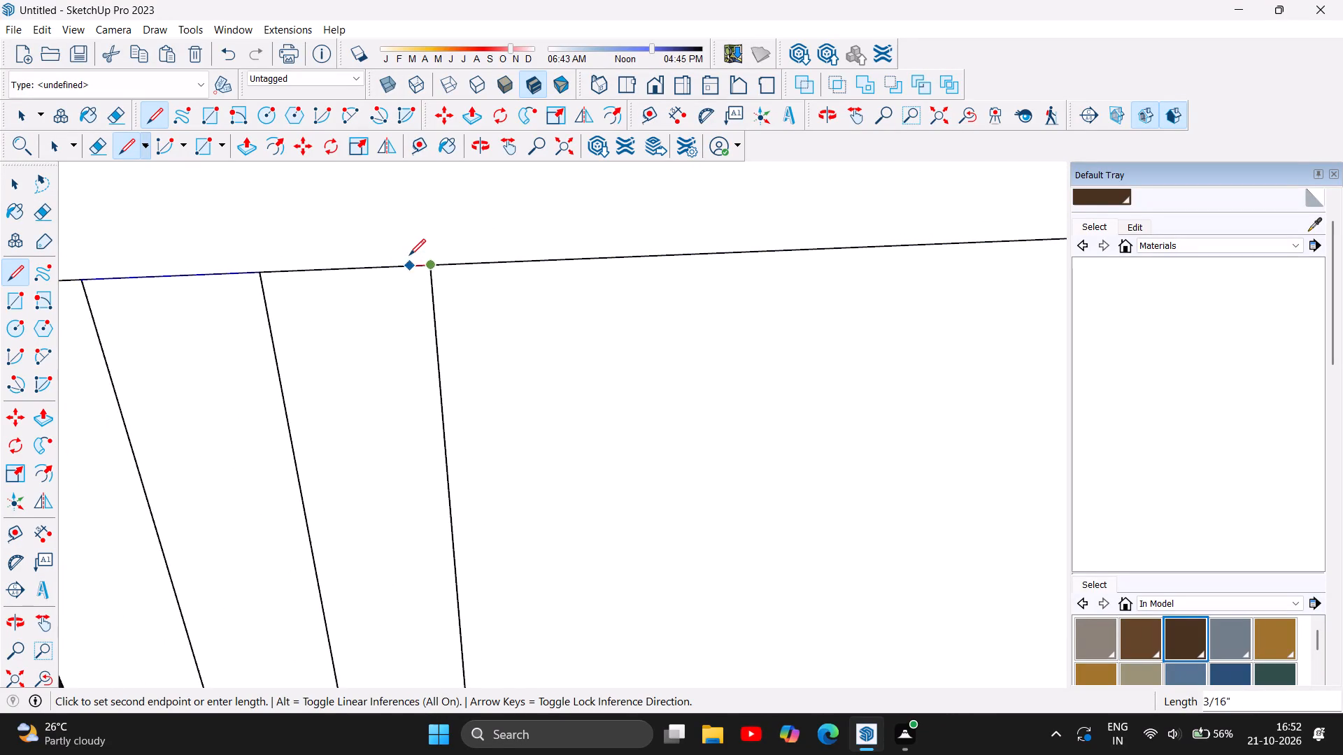
scroll(408, 254, "down", 7)
scroll(171, 346, "down", 7)
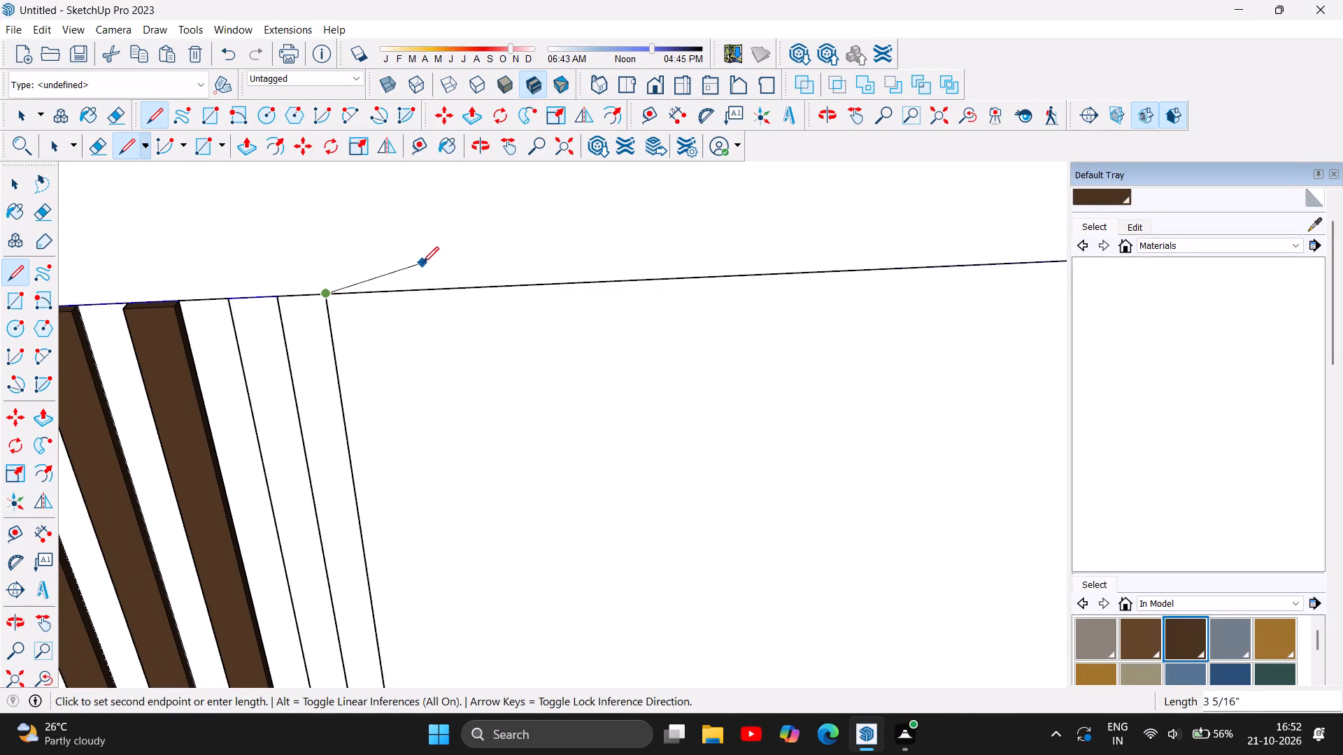
key("Escape")
Draw a fourth vertical line about 7' 6 1/2" long from the far end of the second base dash to the recess's upper edge.
scroll(369, 259, "down", 12)
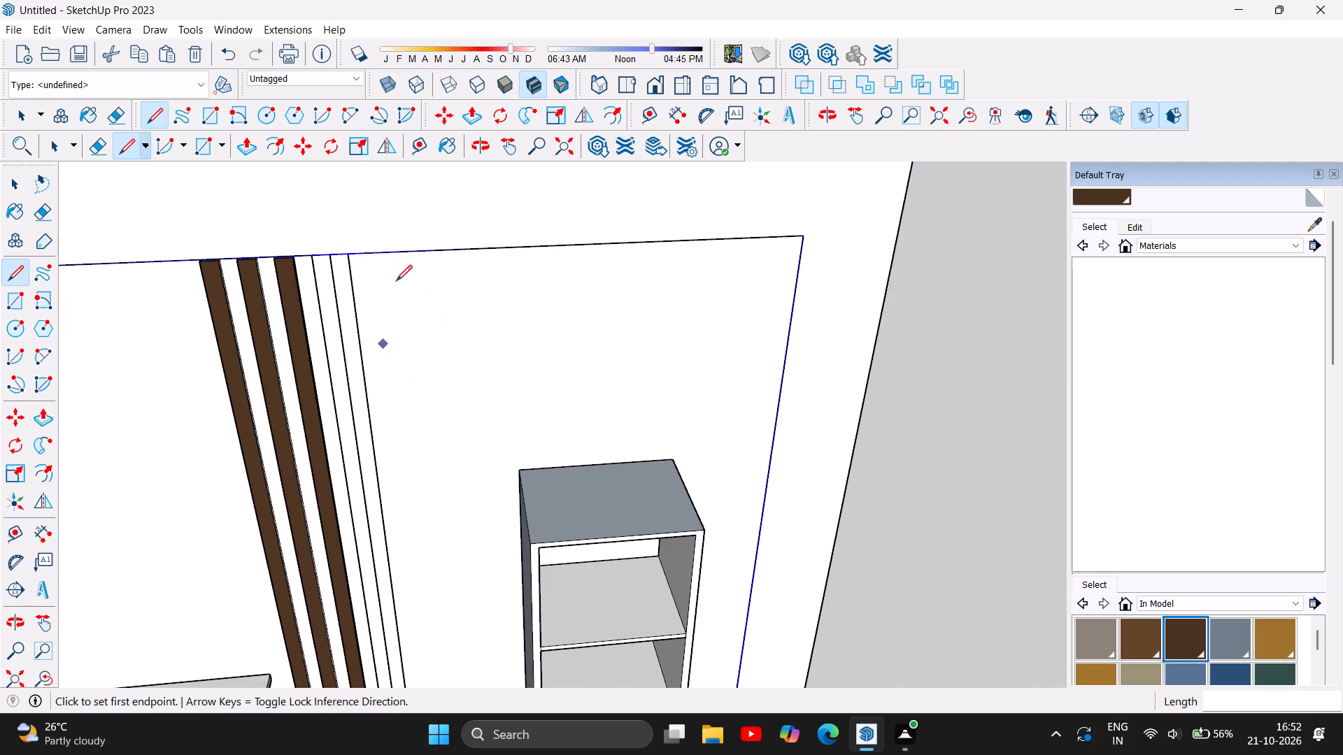
scroll(399, 264, "down", 7)
scroll(400, 638, "up", 6)
scroll(478, 656, "up", 3)
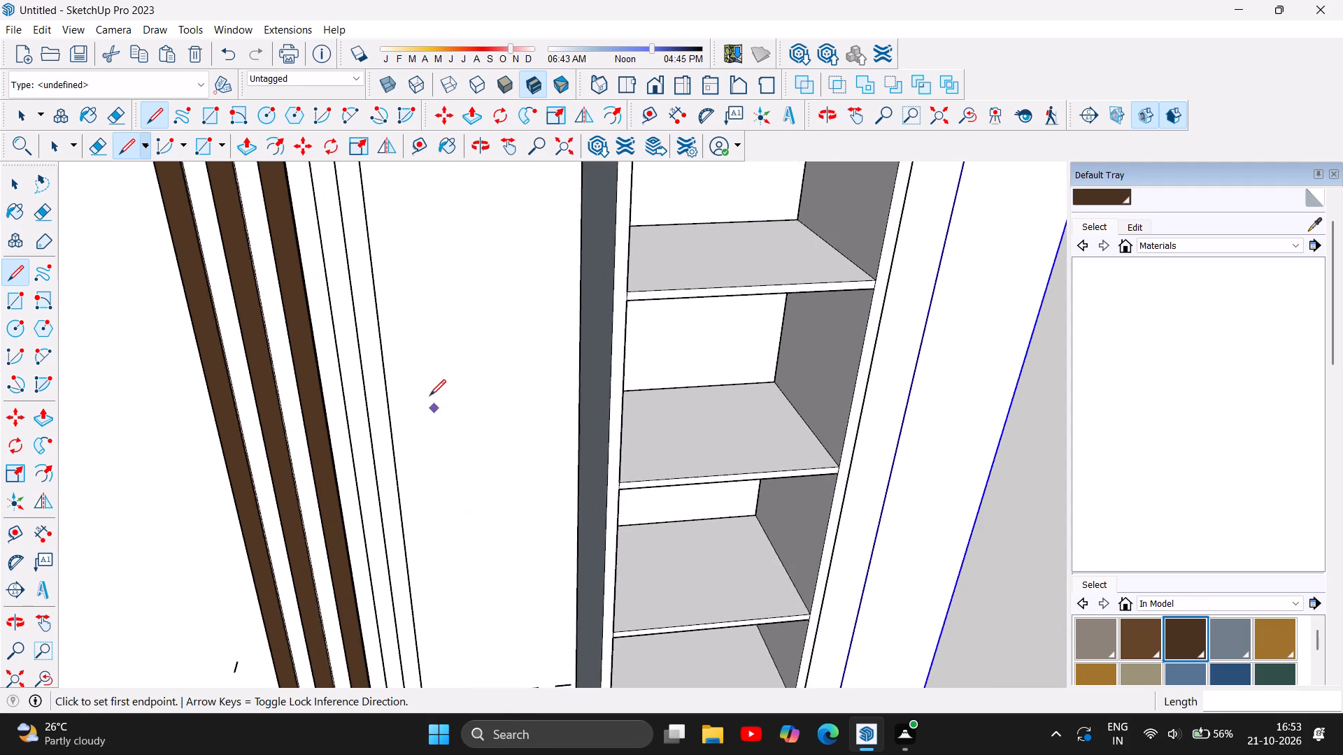
scroll(429, 396, "down", 6)
scroll(450, 577, "up", 6)
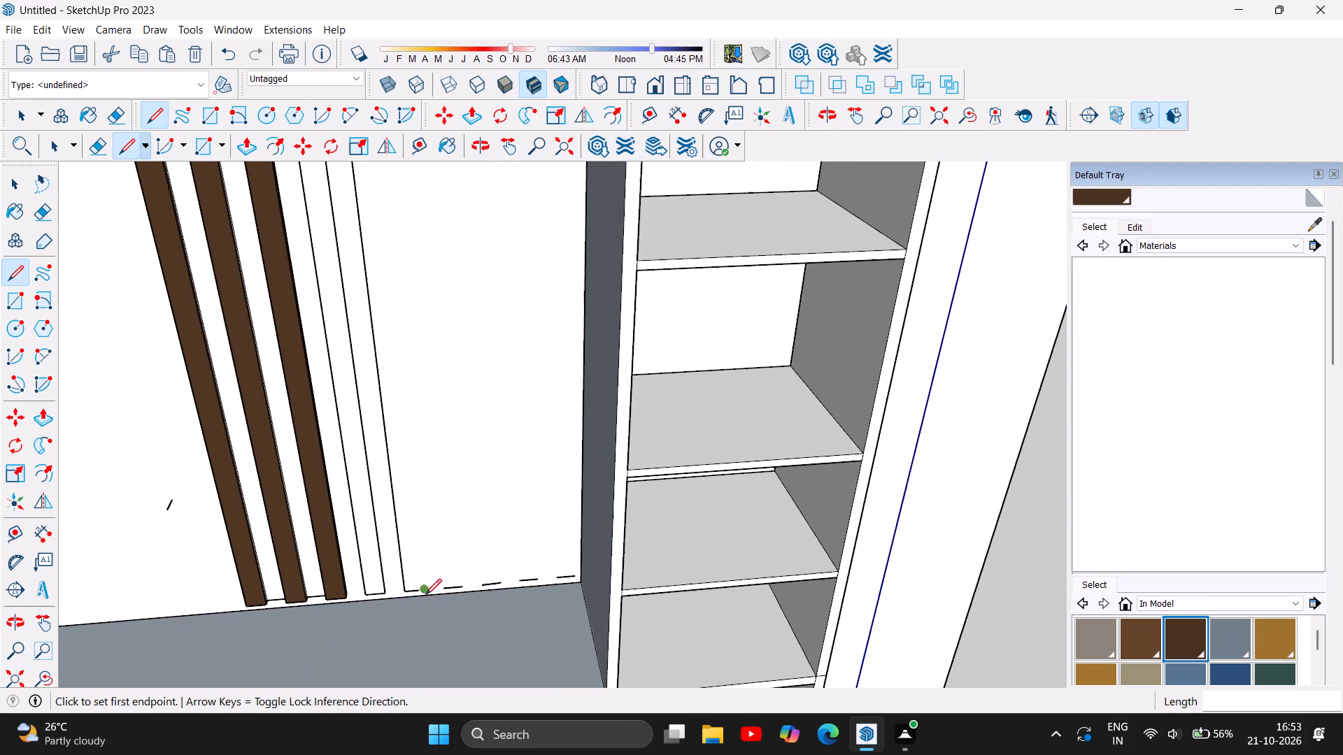
left_click(425, 587)
scroll(460, 668, "down", 12)
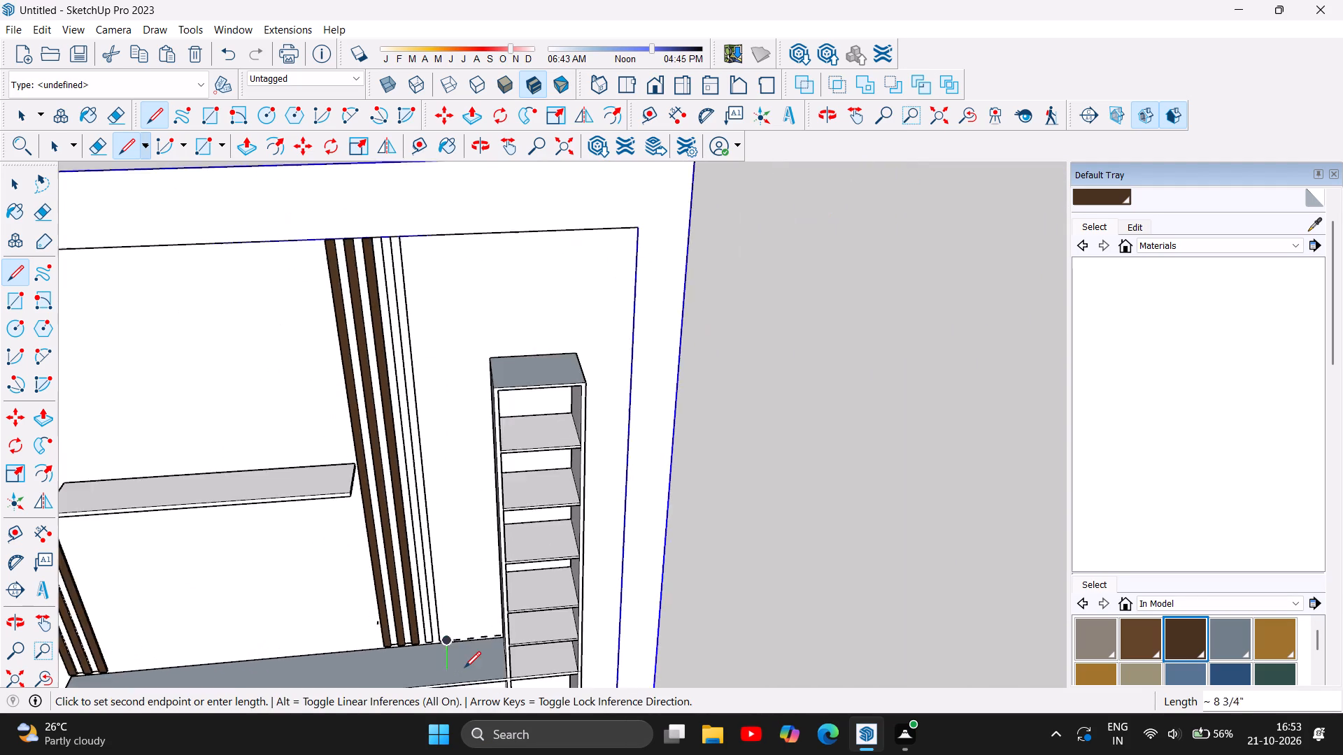
scroll(466, 666, "down", 6)
scroll(447, 456, "up", 5)
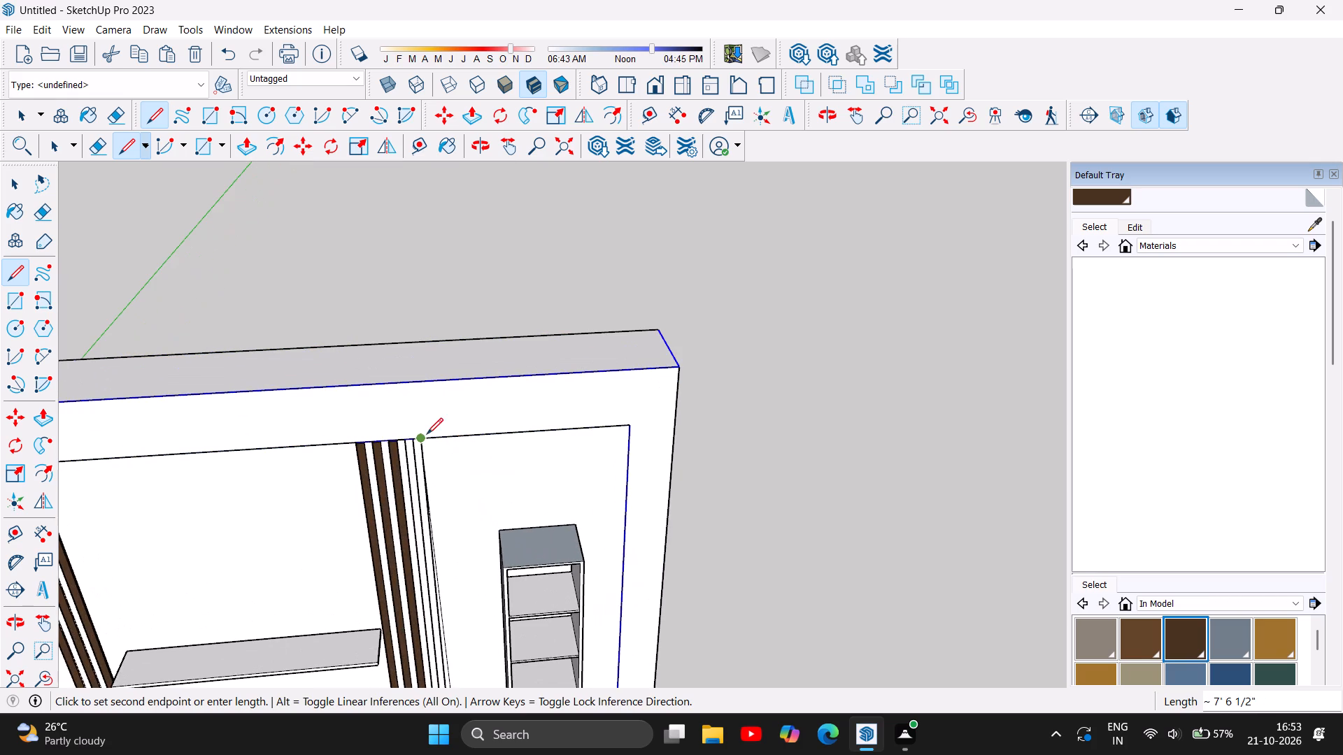
scroll(432, 443, "up", 19)
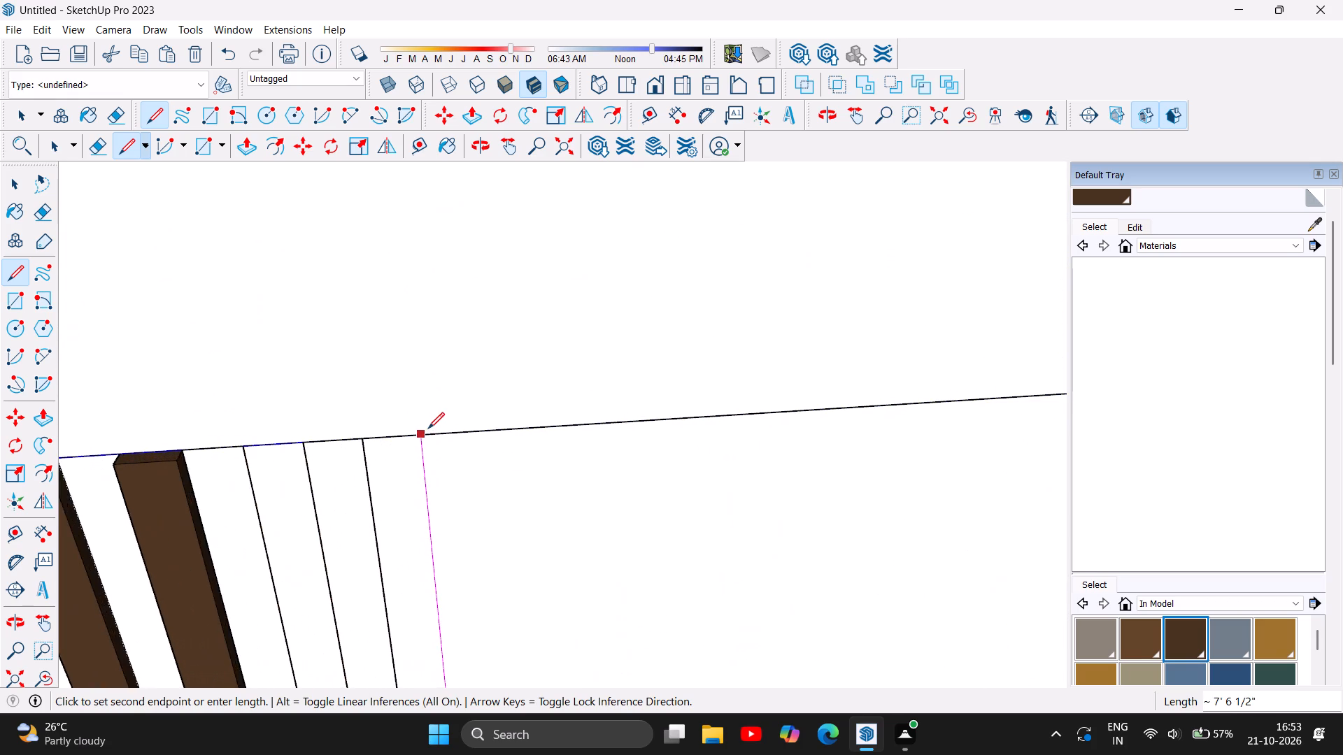
scroll(422, 445, "up", 9)
left_click(414, 421)
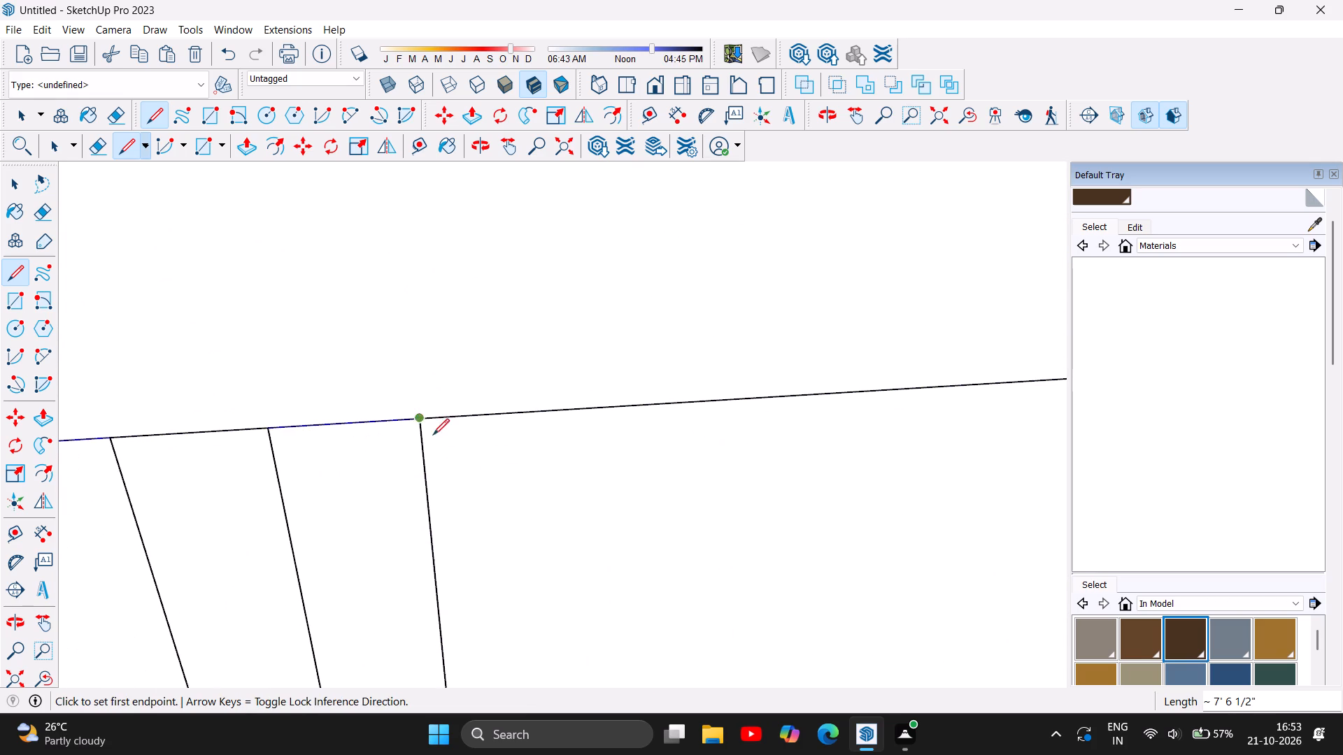
key("Escape")
Push/Pull the two newly outlined slat faces beside the brown slats out by 0.5" each.
scroll(536, 326, "down", 4)
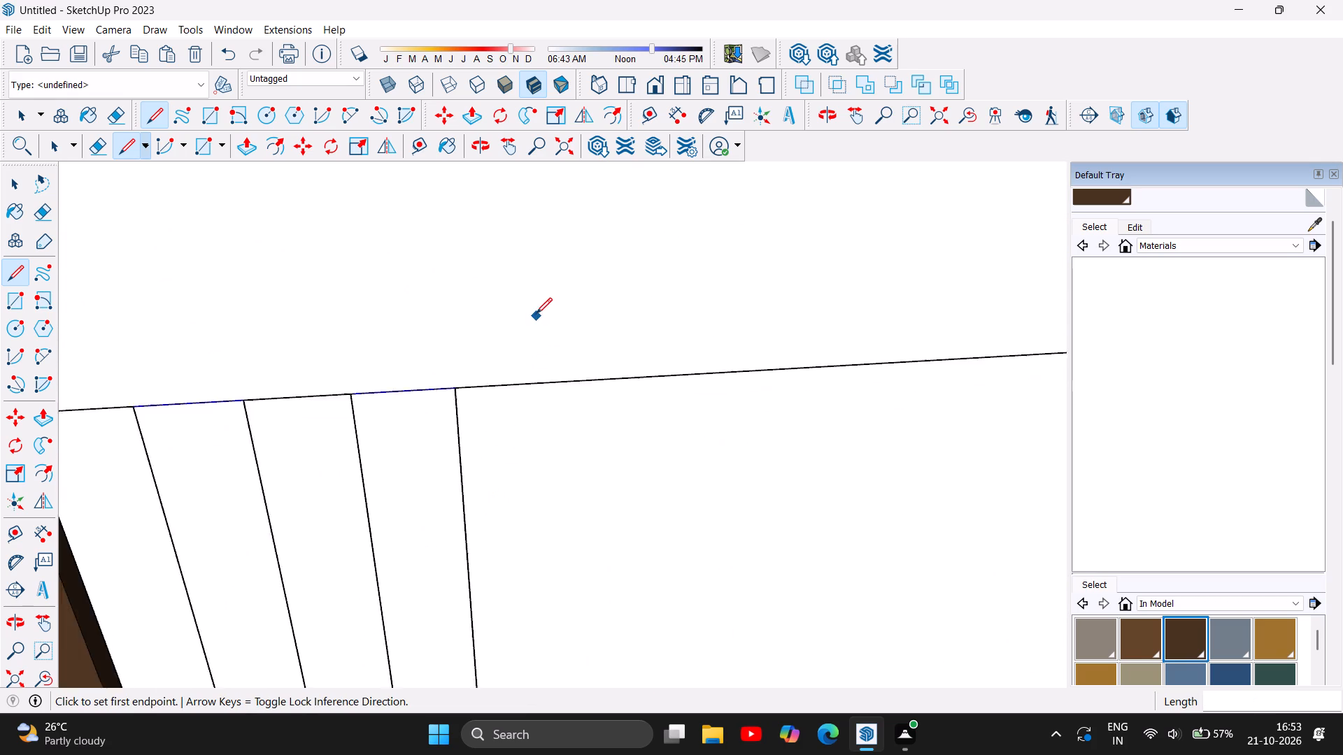
scroll(536, 314, "down", 1)
scroll(611, 246, "down", 6)
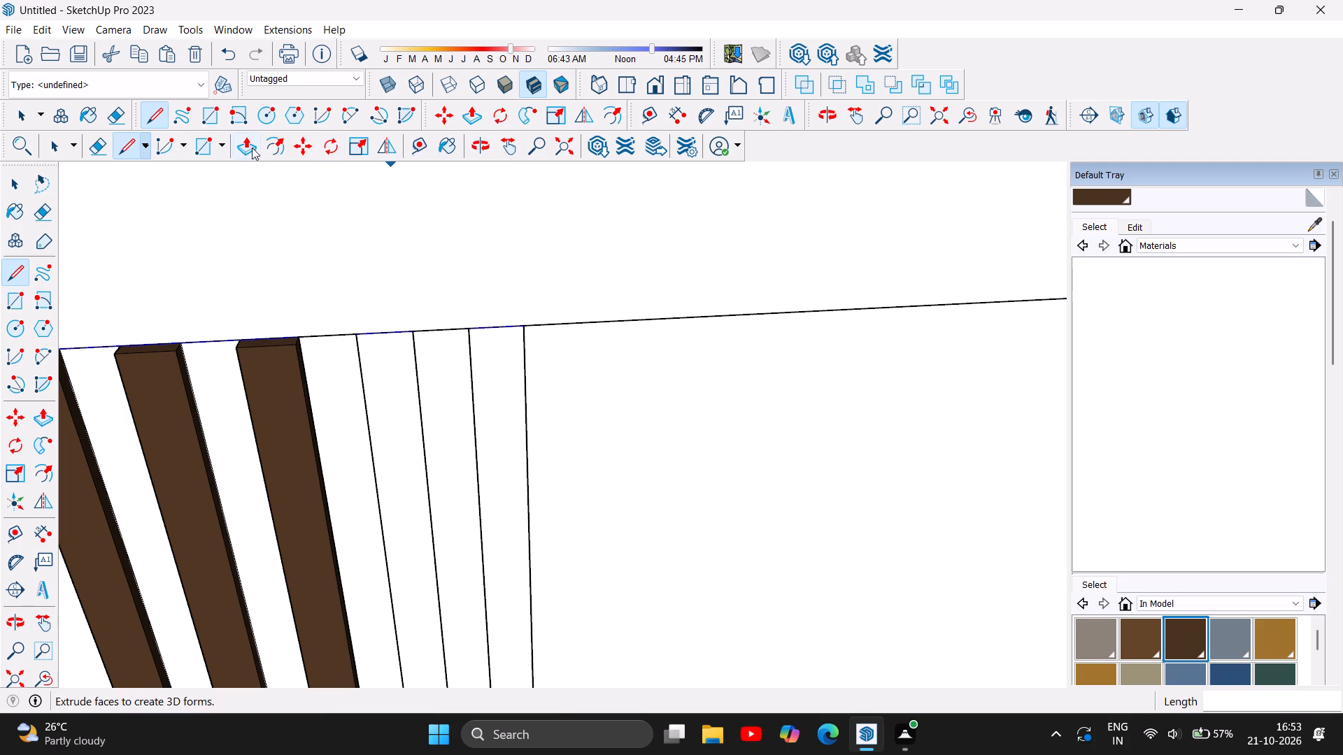
left_click(236, 145)
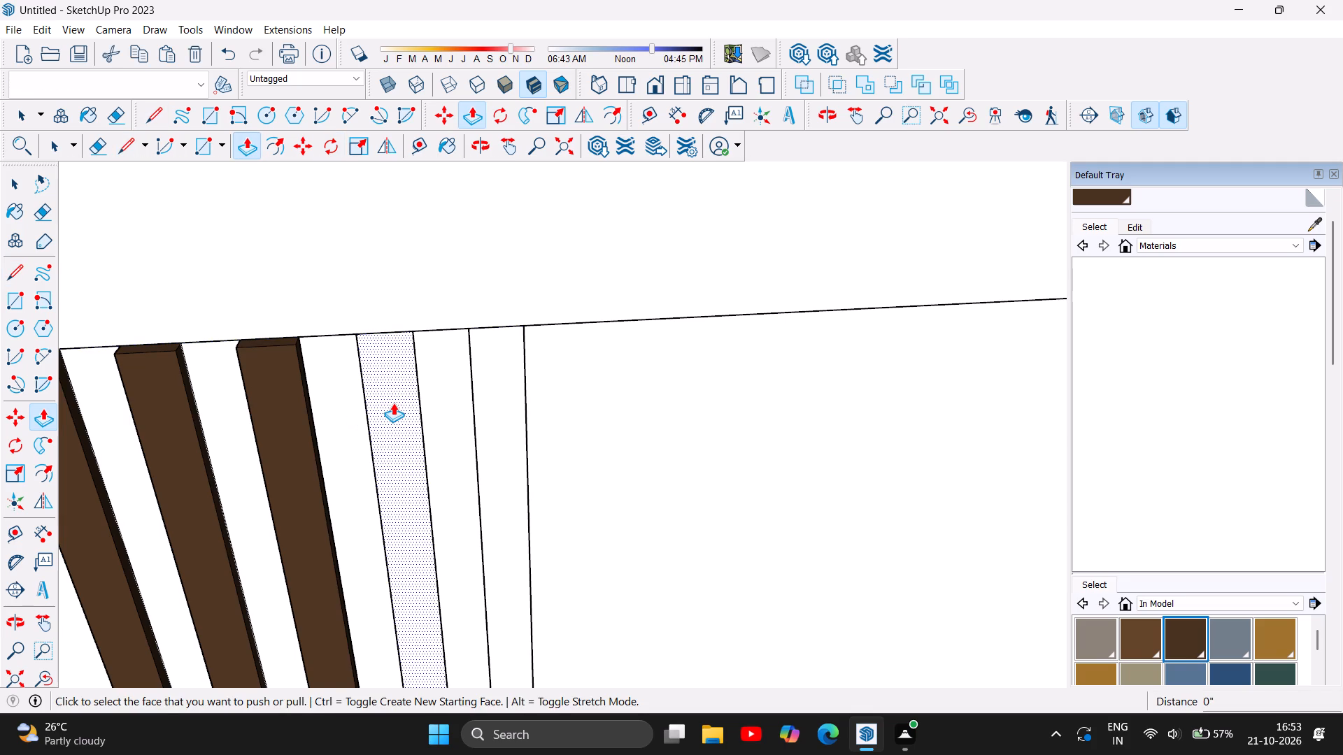
left_click(393, 403)
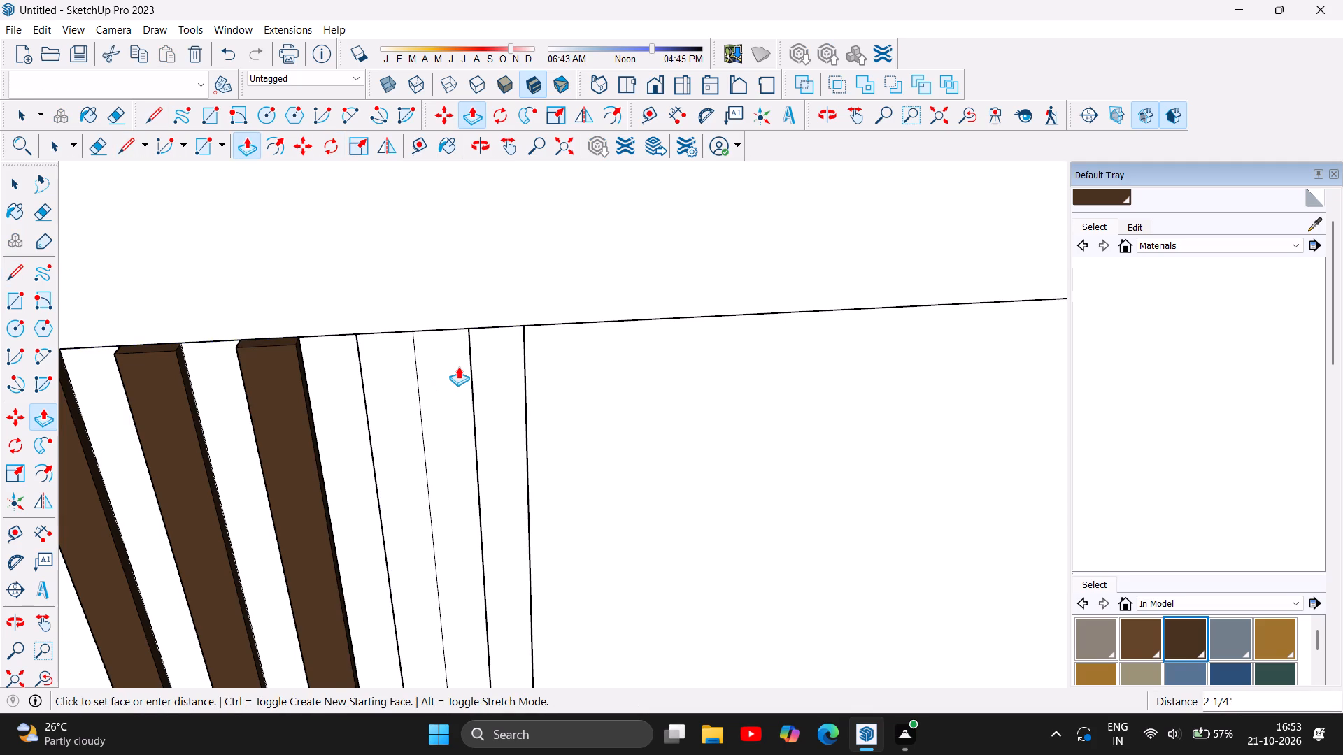
type("0.5")
key("Return")
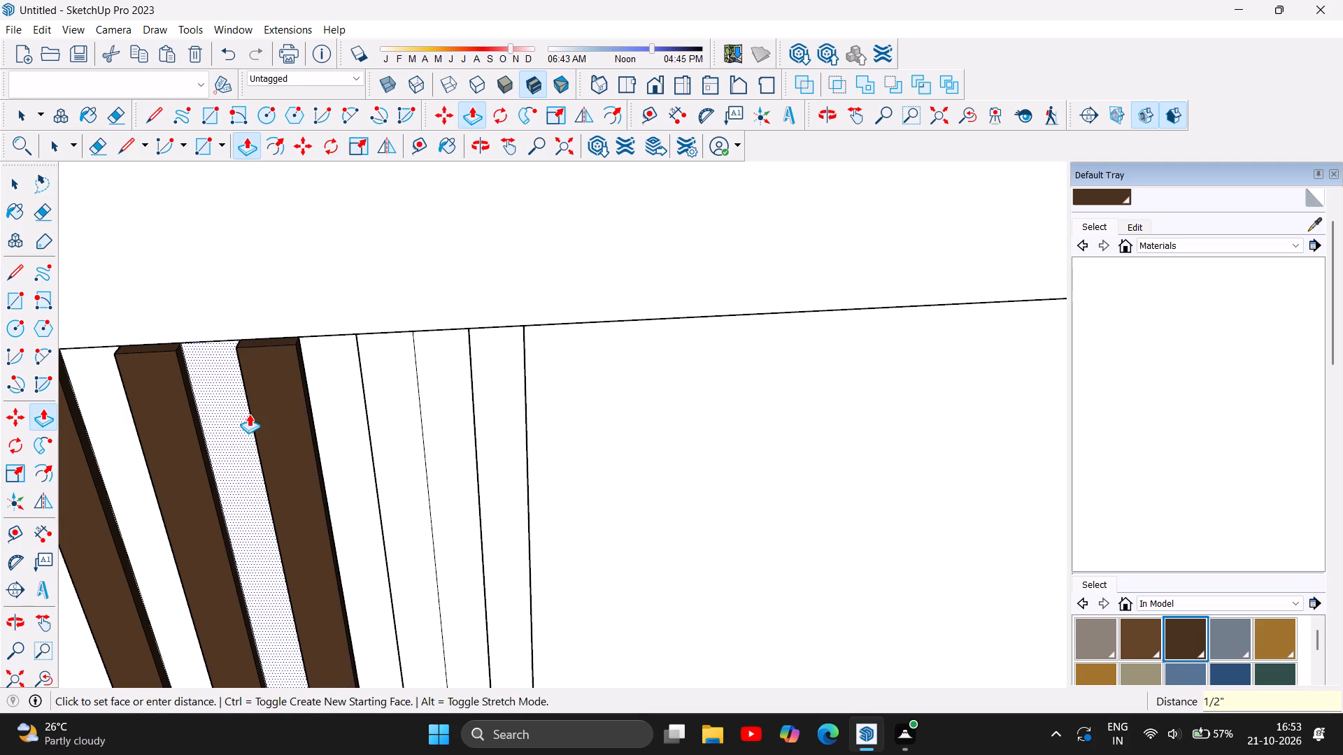
left_click(399, 391)
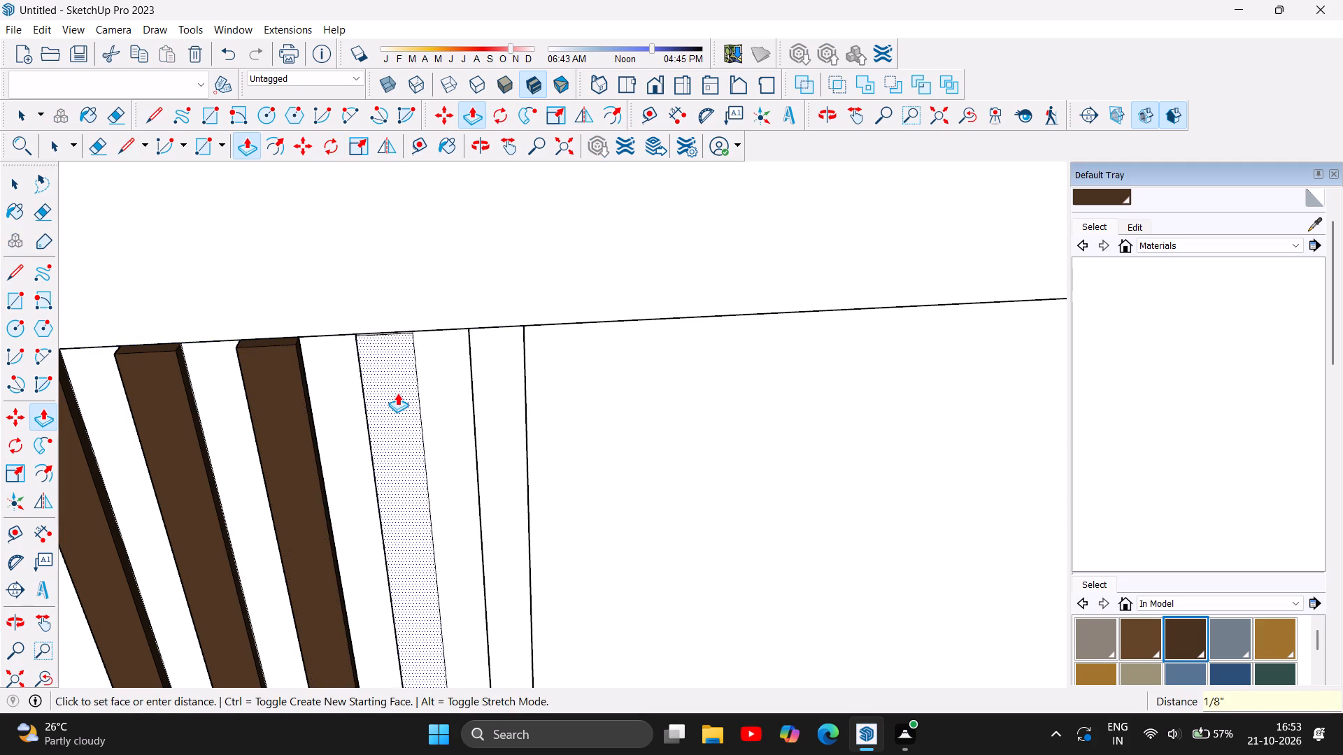
type("0.5")
key("Return")
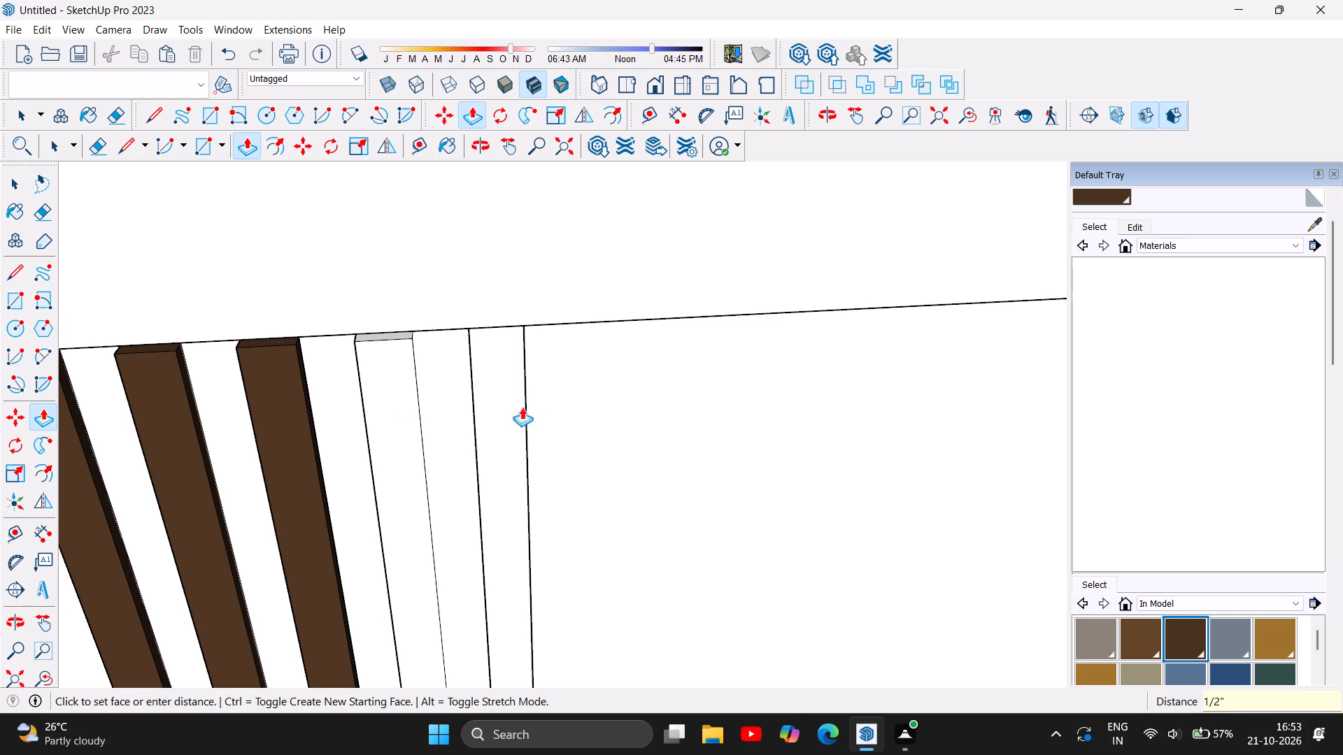
left_click(500, 405)
type(".5")
key("Return")
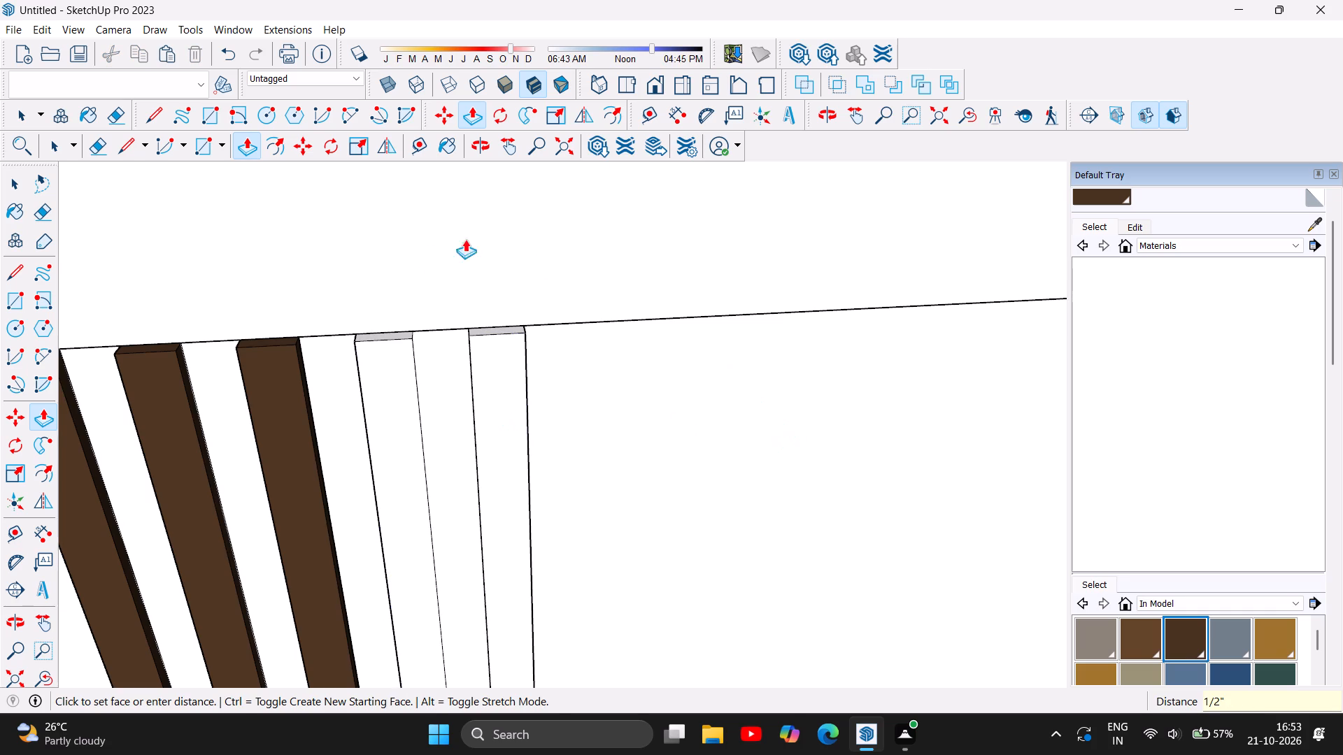
Examine the new slats from their bases above the low cabinet up to the recess's upper edge.
scroll(396, 282, "down", 16)
scroll(562, 405, "down", 3)
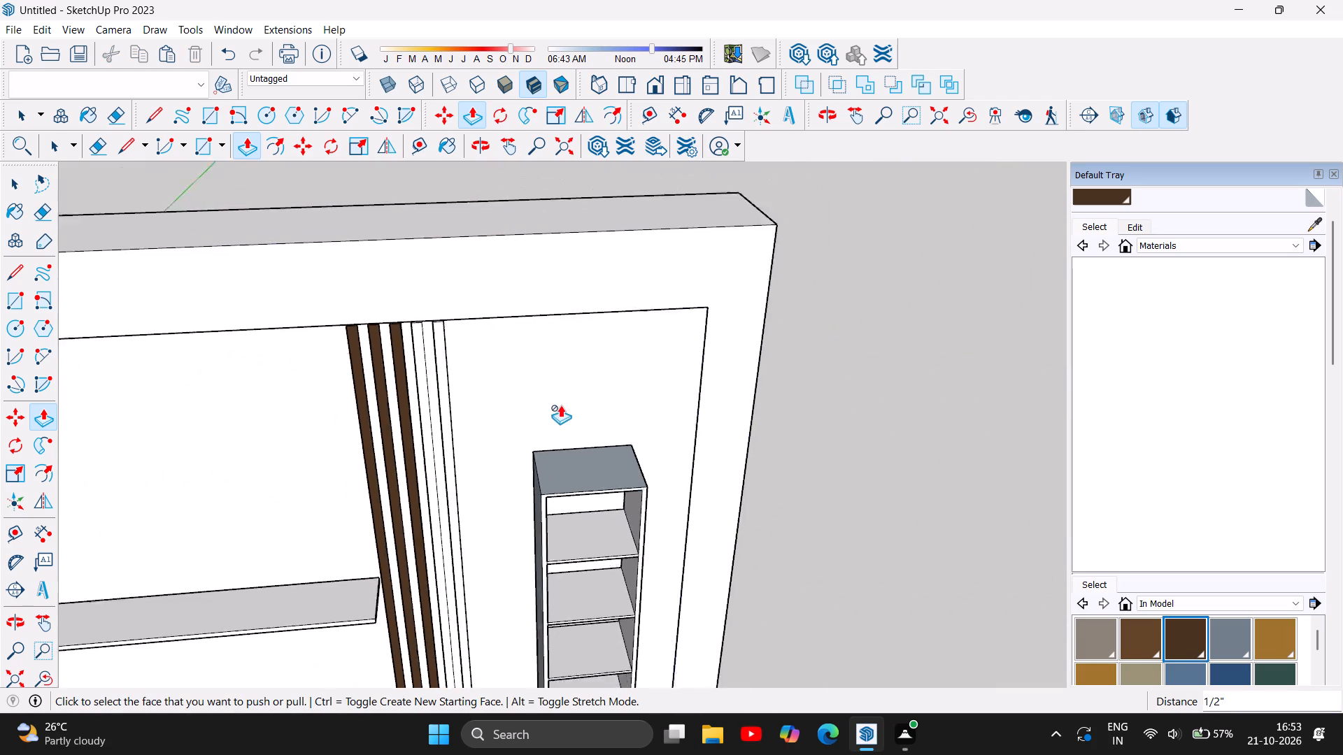
scroll(560, 405, "down", 3)
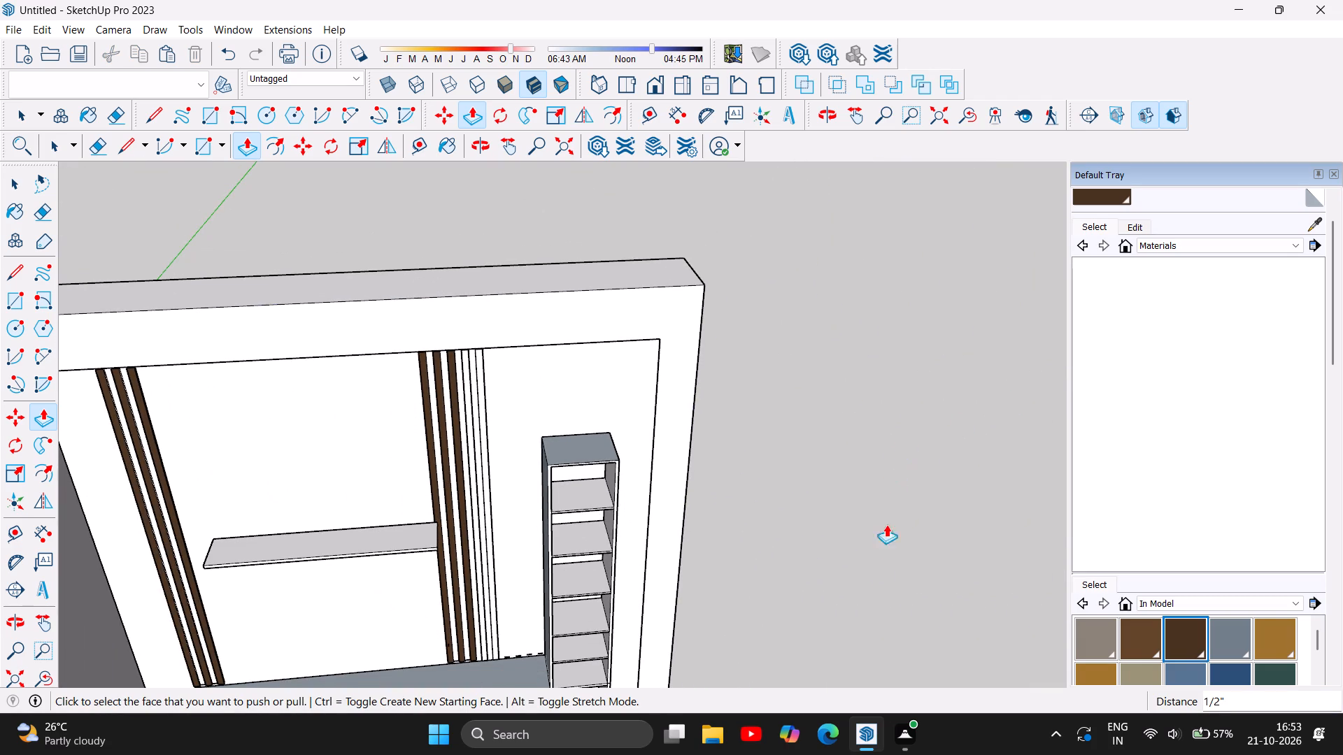
scroll(490, 696, "up", 11)
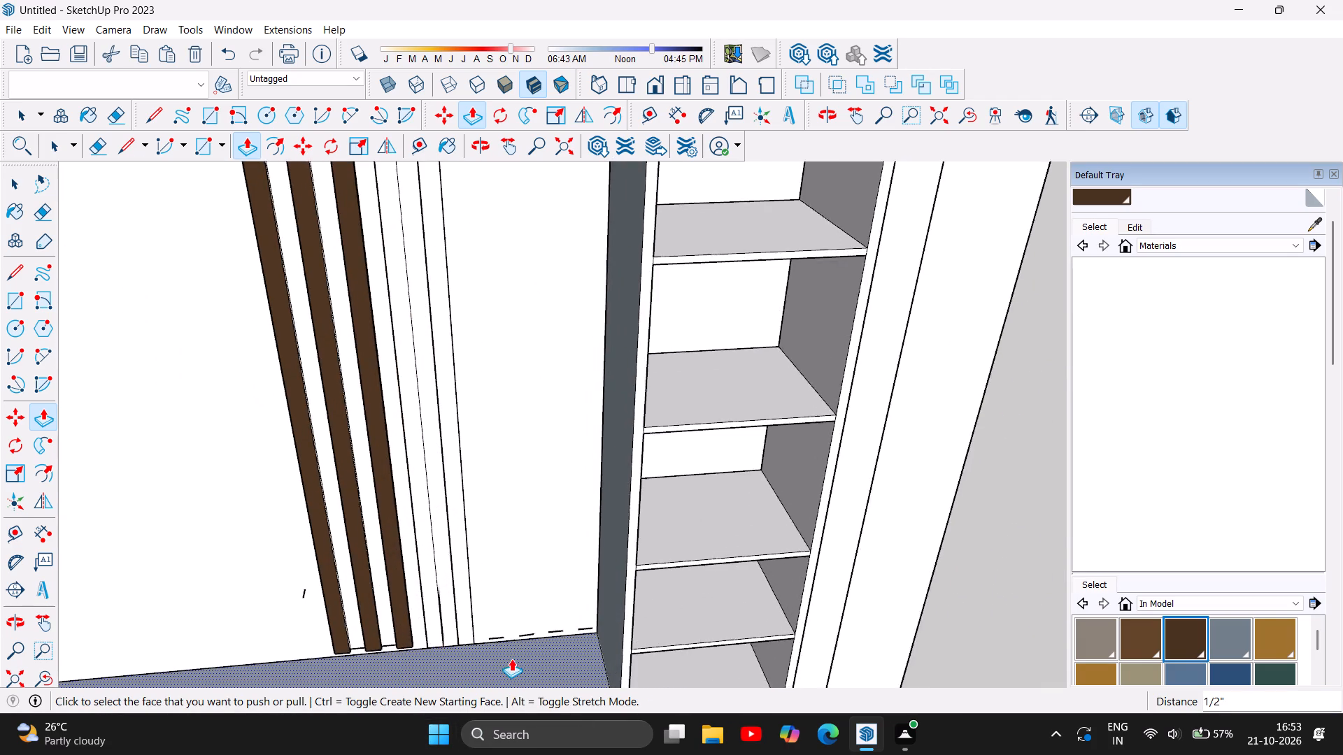
scroll(498, 647, "up", 5)
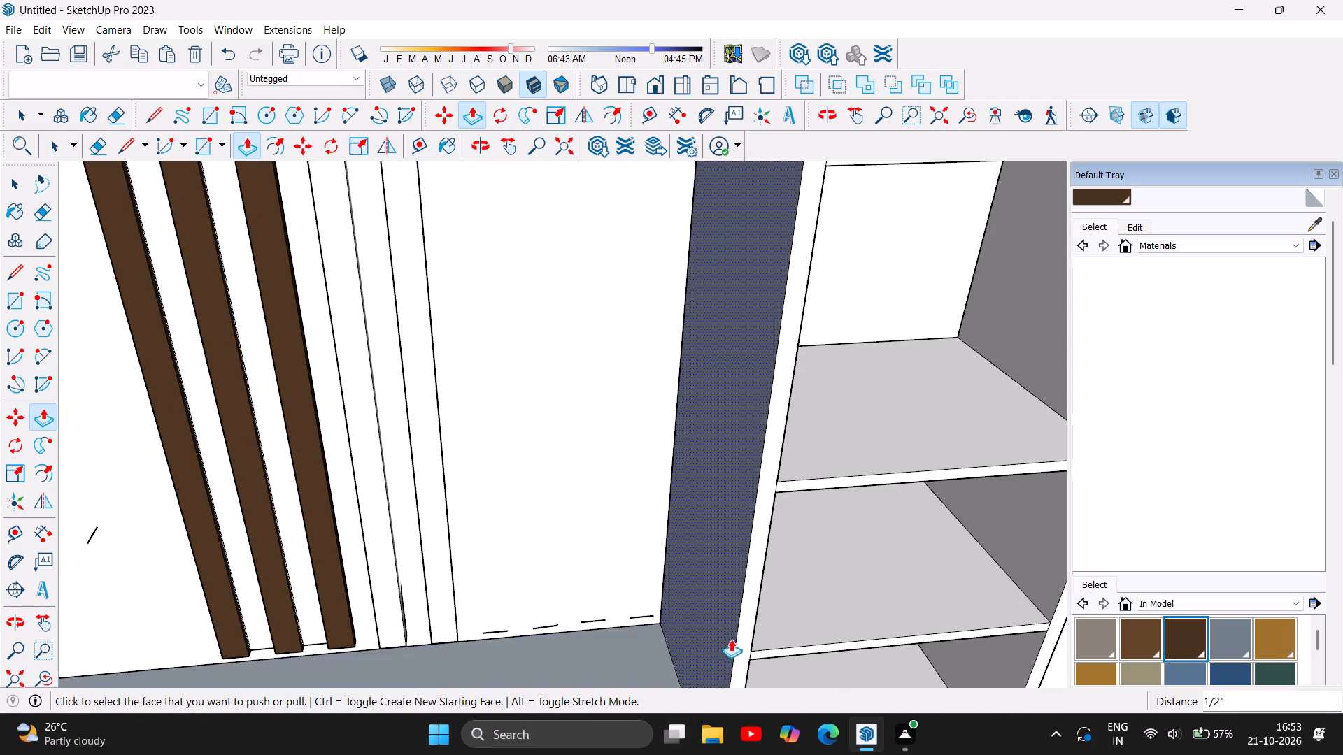
scroll(495, 628, "down", 4)
scroll(408, 652, "up", 5)
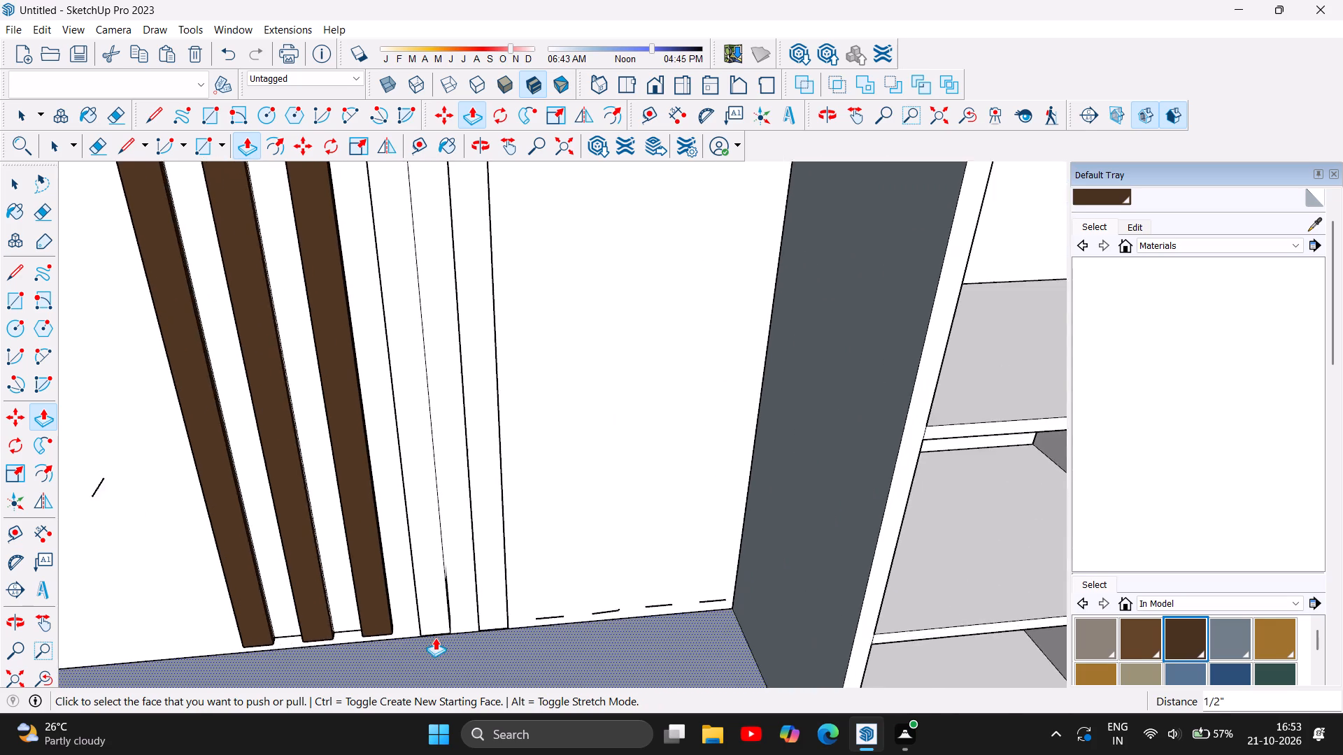
scroll(437, 635, "up", 20)
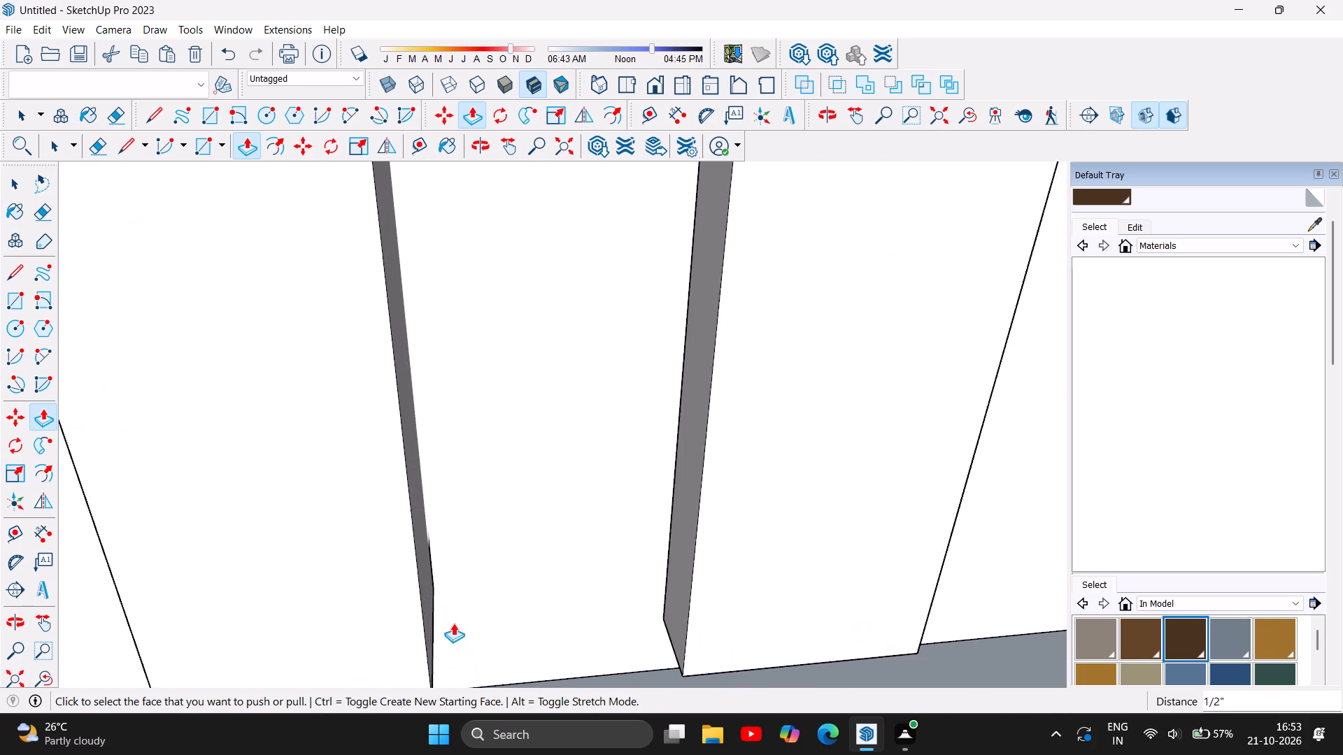
scroll(453, 623, "up", 2)
scroll(481, 569, "down", 19)
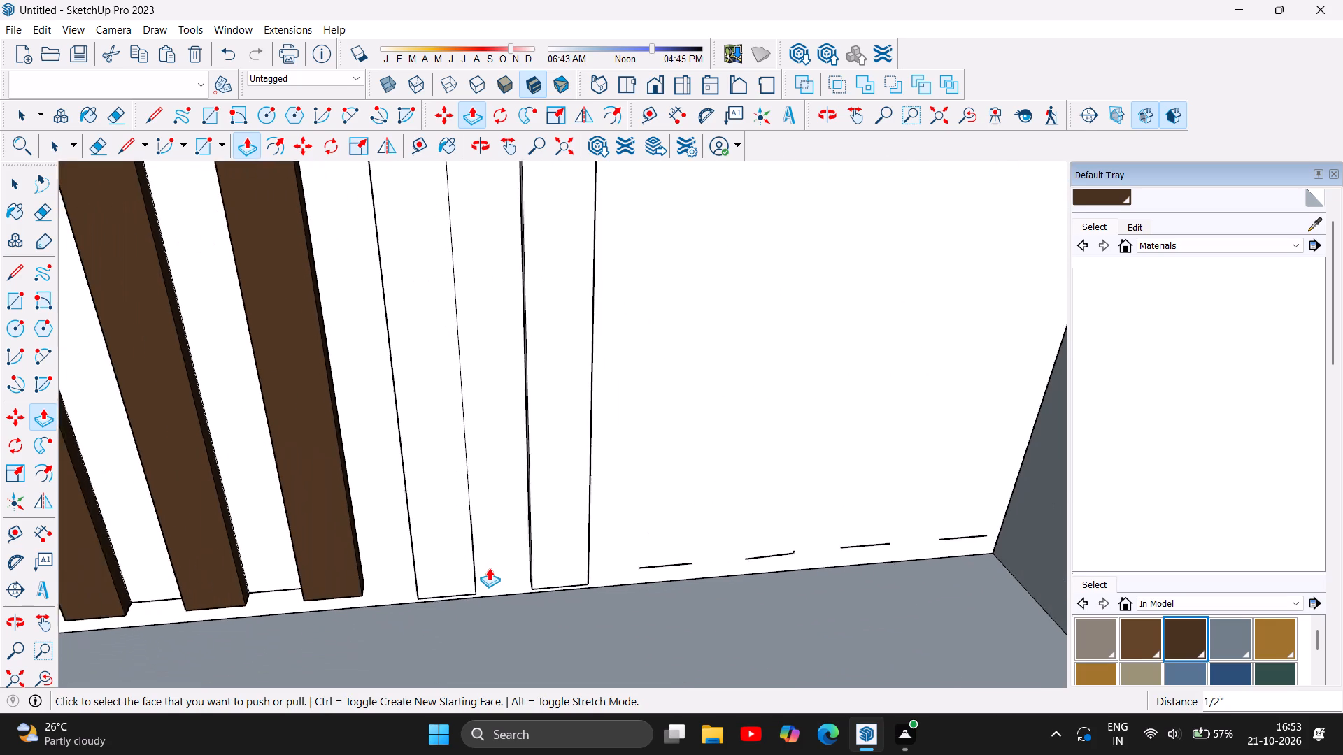
scroll(489, 568, "down", 7)
scroll(399, 632, "down", 5)
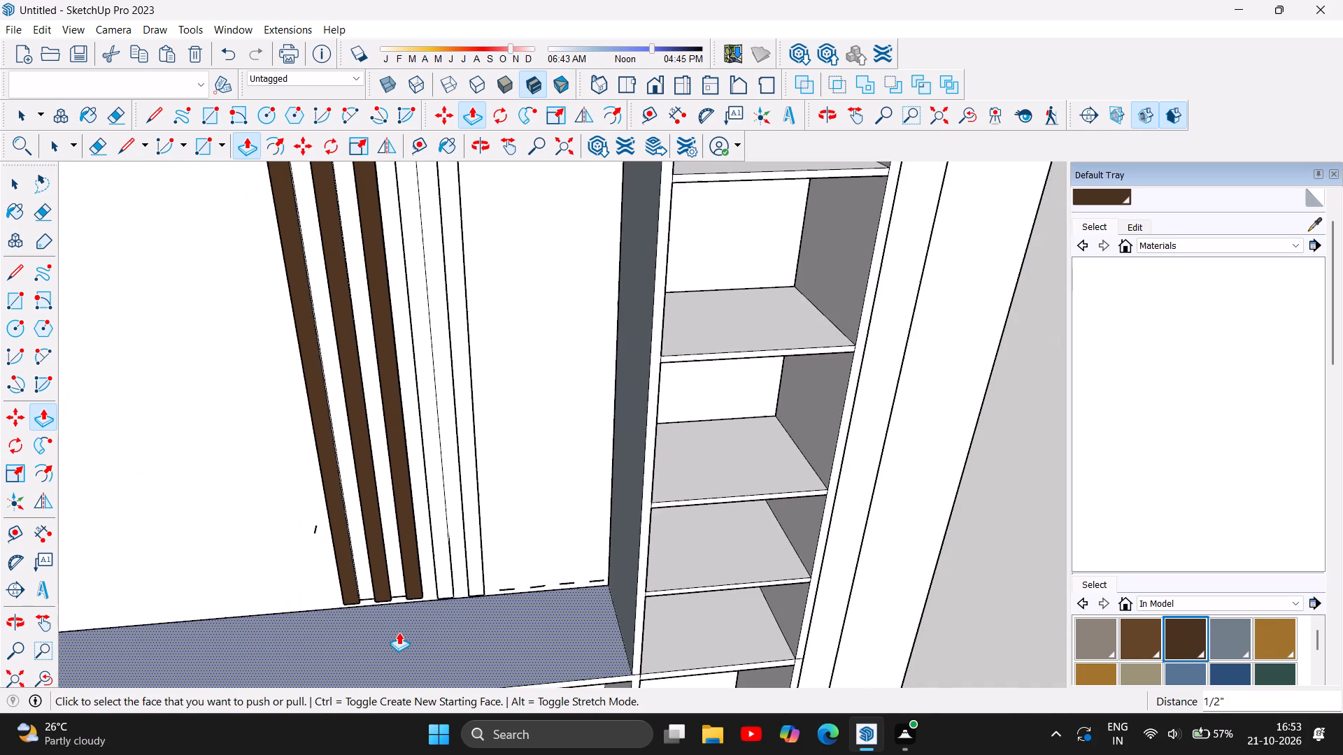
scroll(498, 582, "down", 14)
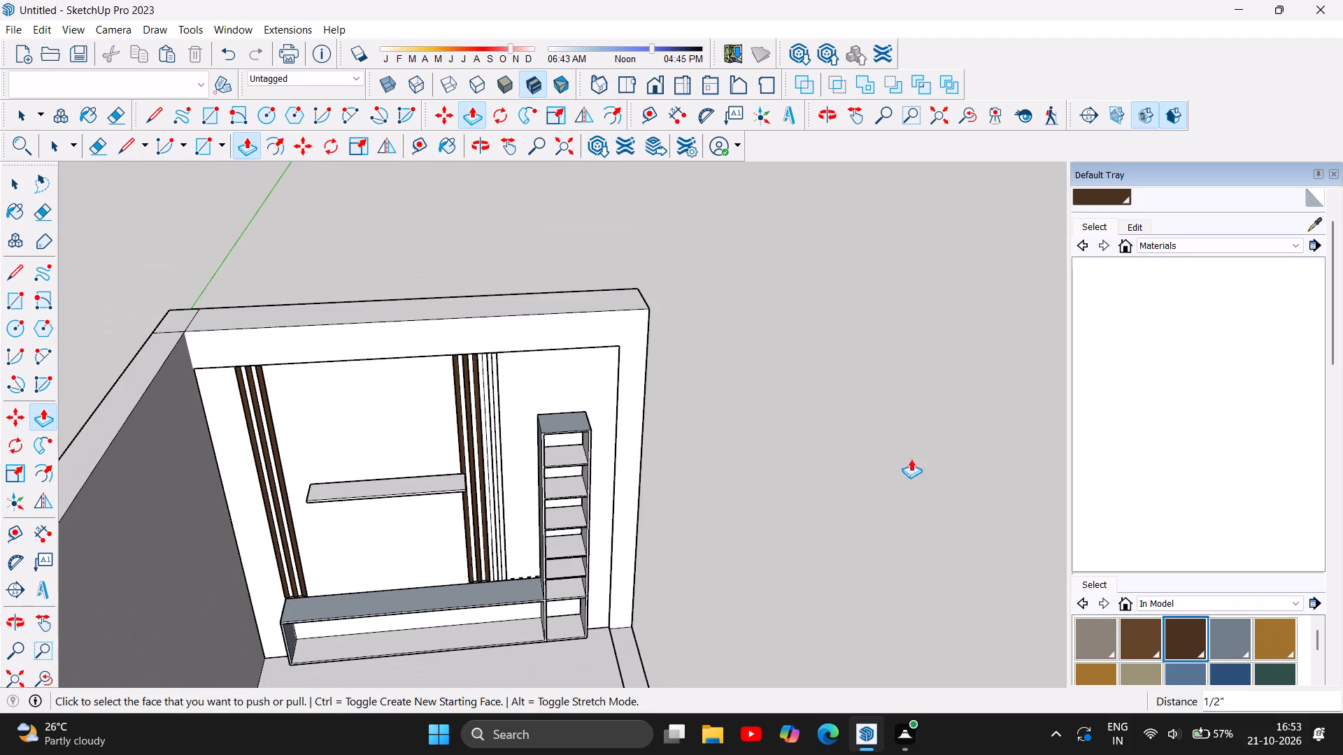
Paint the front faces of the two new slats with the dark brown material used on the neighbouring slats.
left_click(485, 150)
left_click_drag(811, 657, 611, 447)
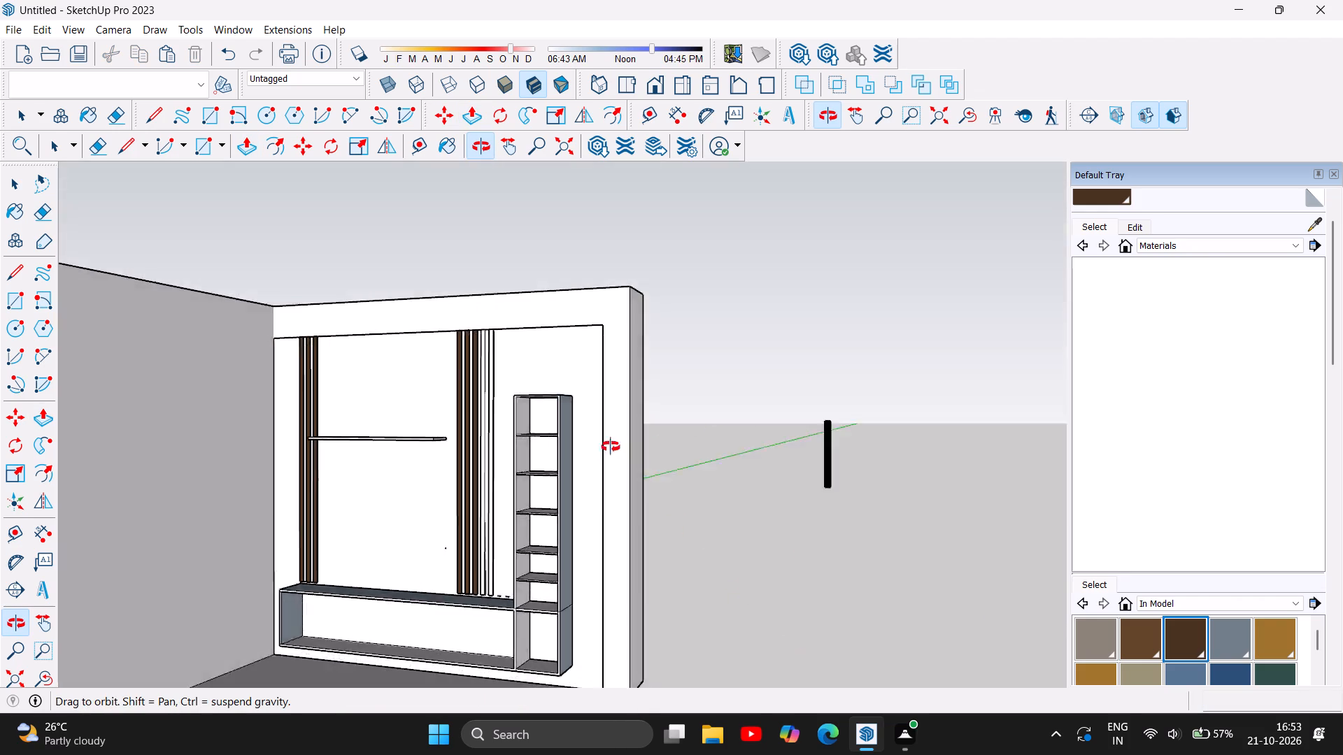
left_click_drag(611, 447, 826, 516)
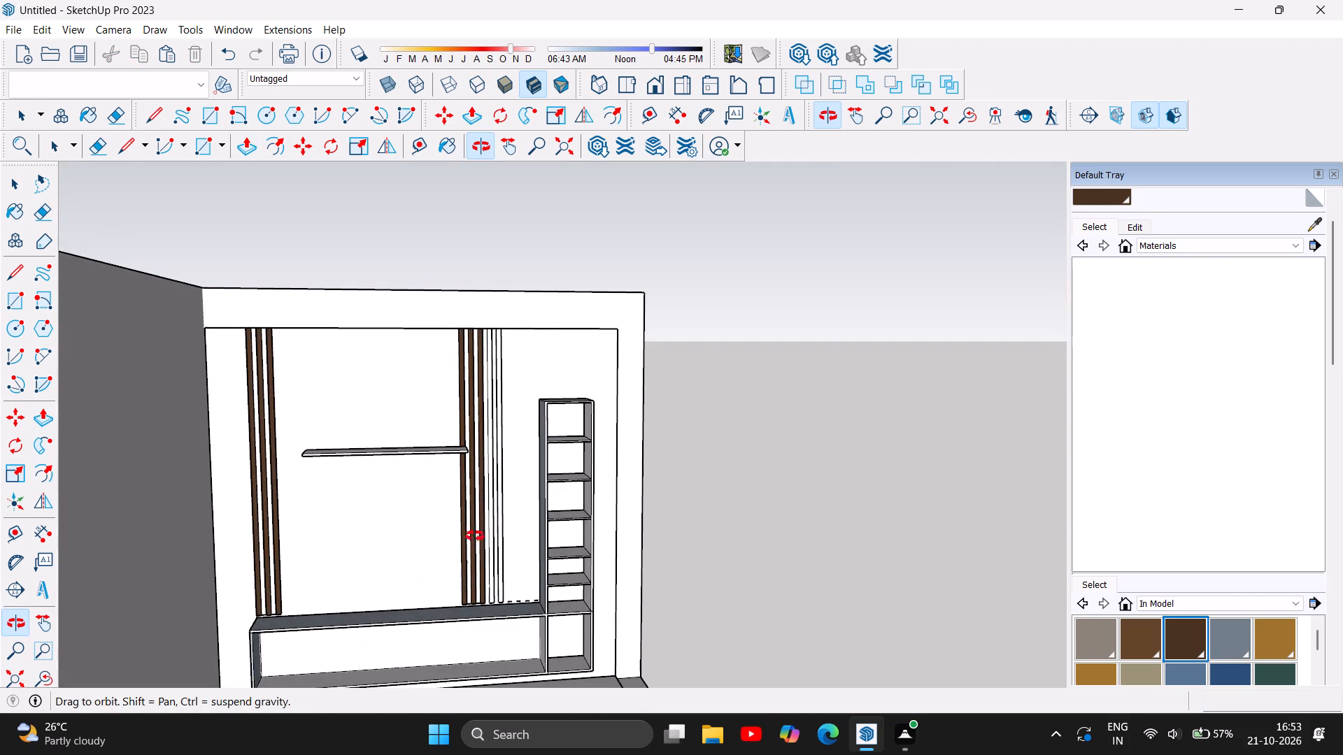
scroll(476, 569, "up", 4)
left_click(1191, 641)
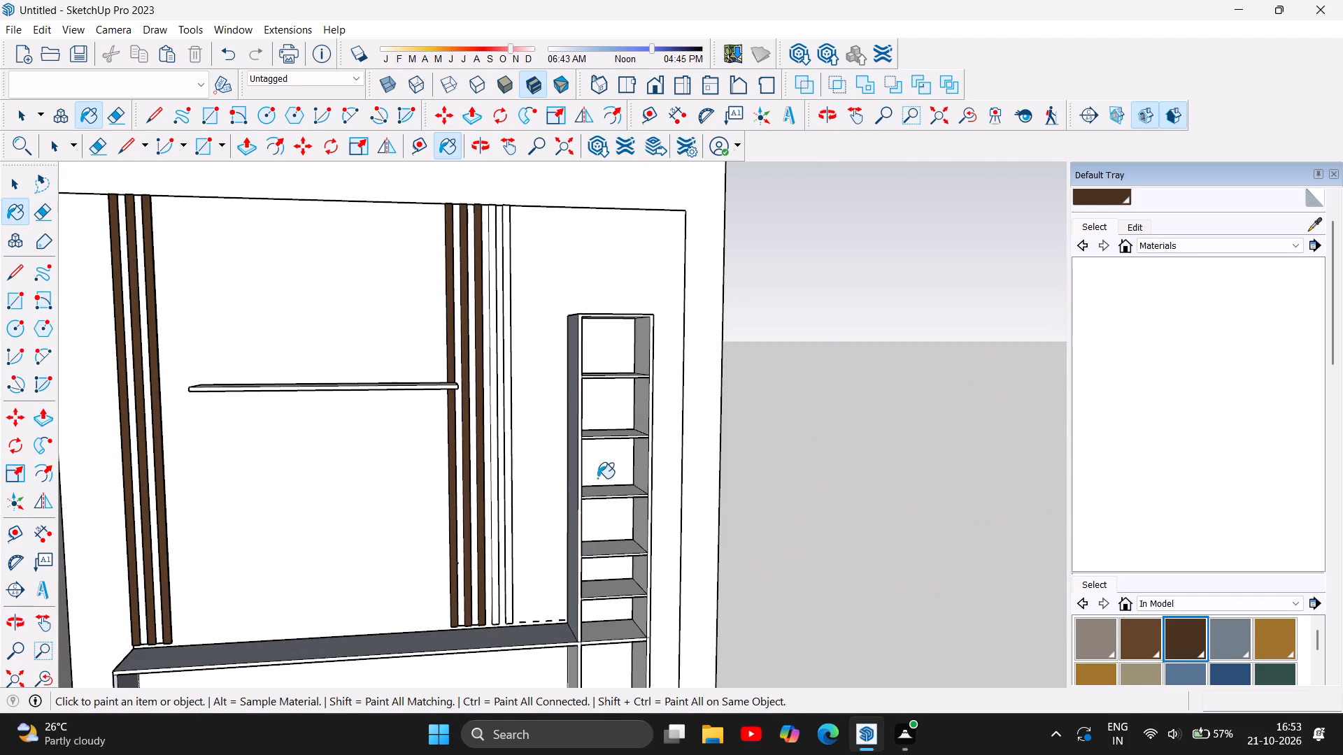
scroll(523, 459, "up", 8)
left_click(470, 470)
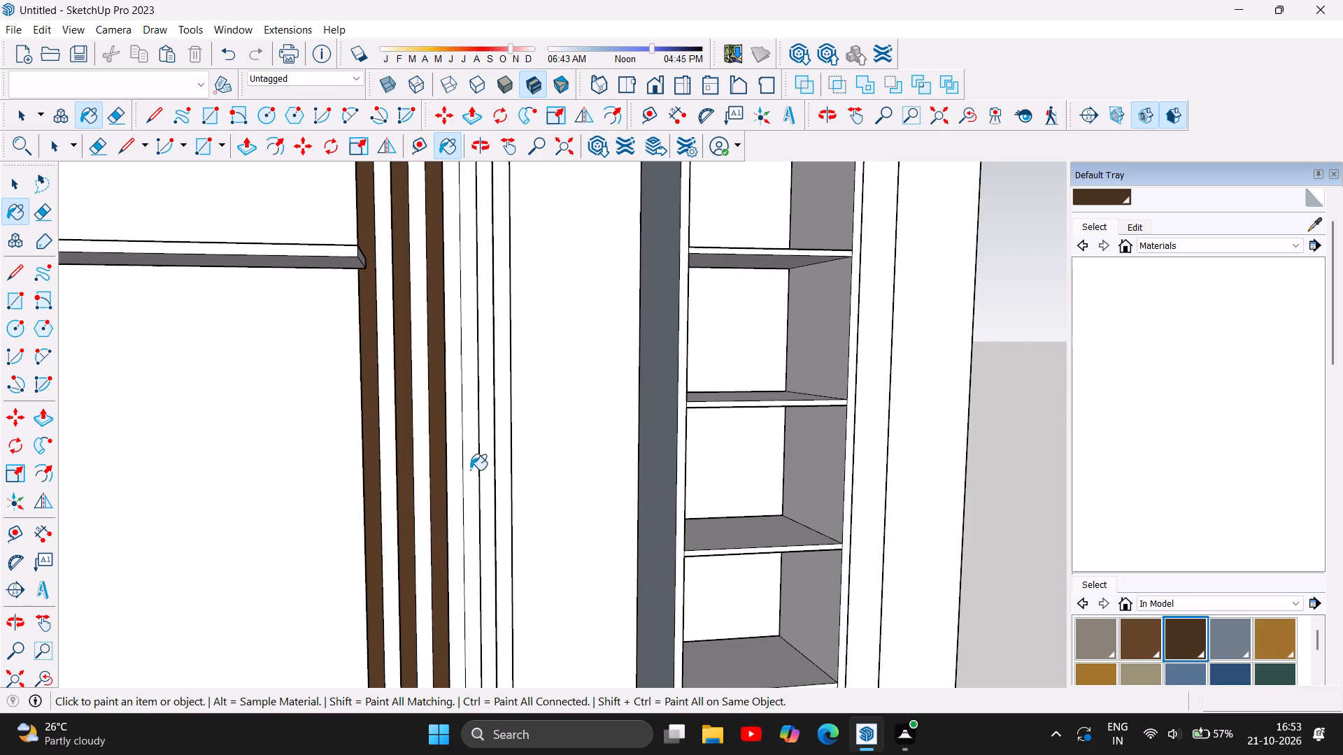
left_click(507, 456)
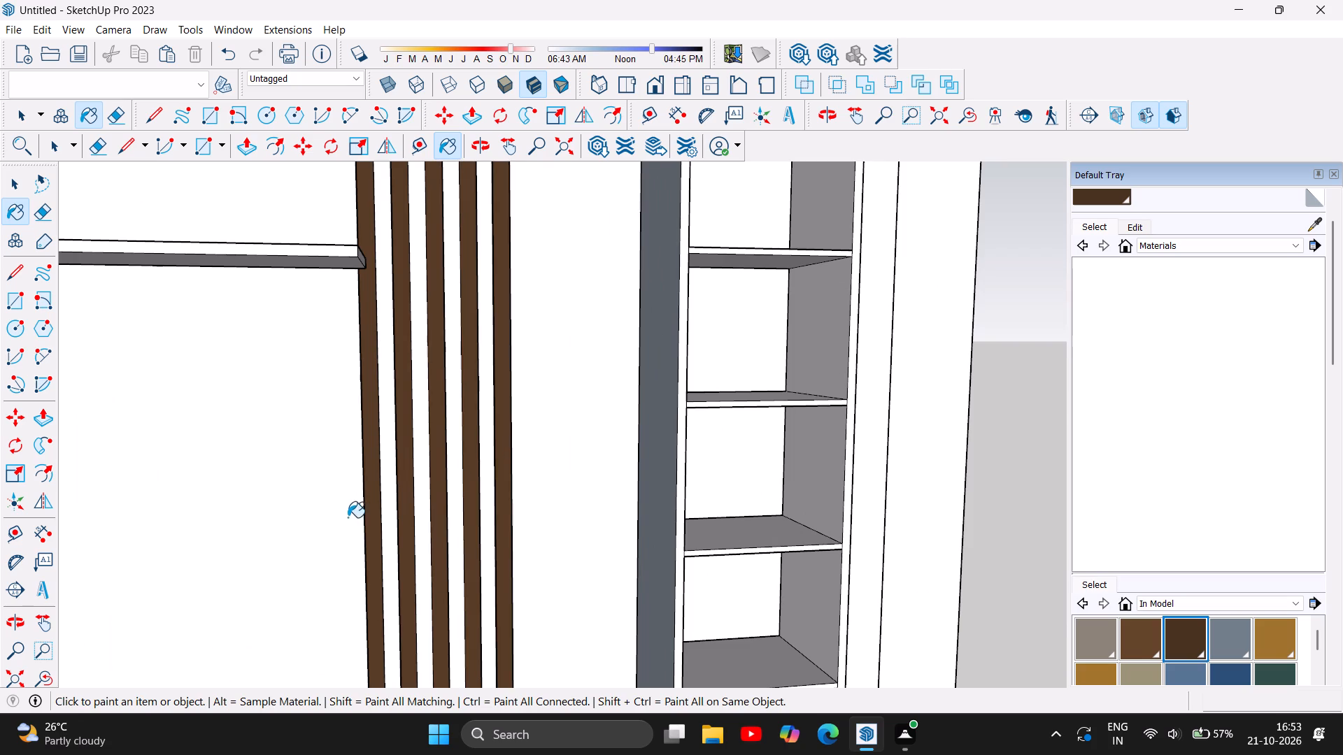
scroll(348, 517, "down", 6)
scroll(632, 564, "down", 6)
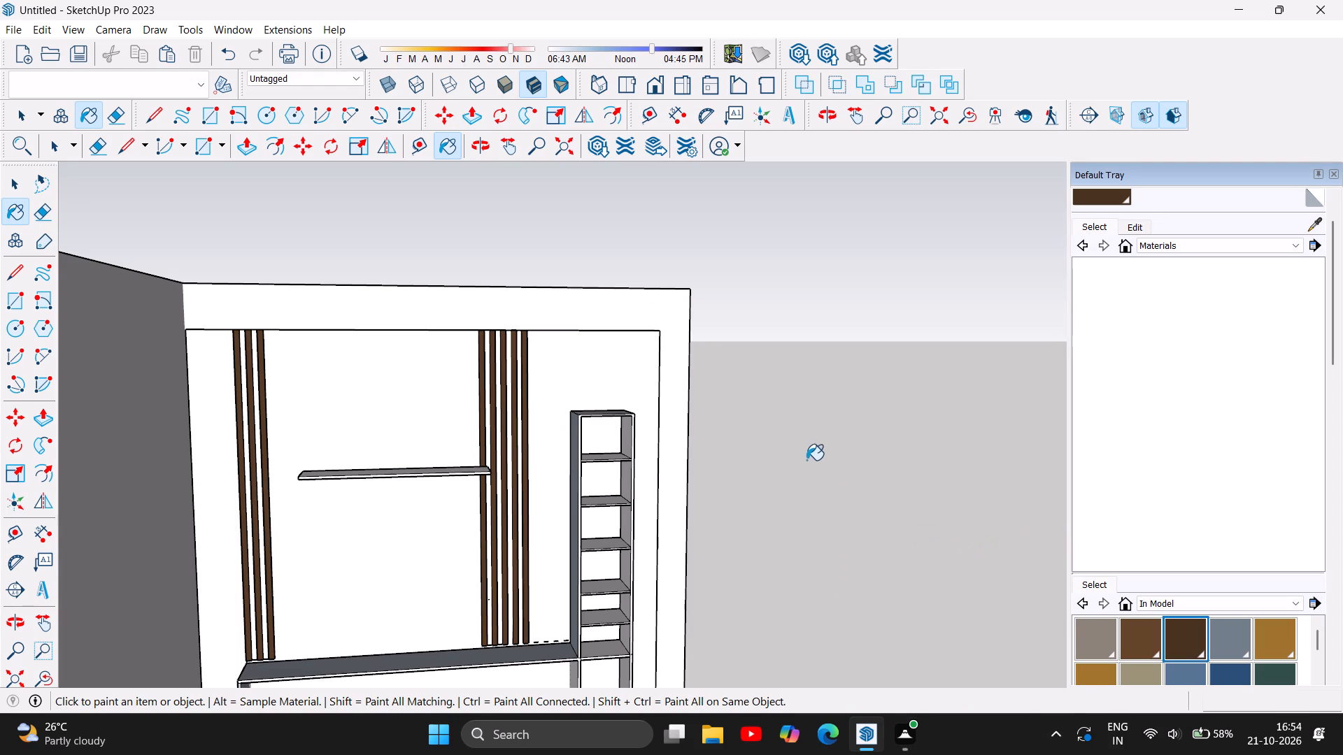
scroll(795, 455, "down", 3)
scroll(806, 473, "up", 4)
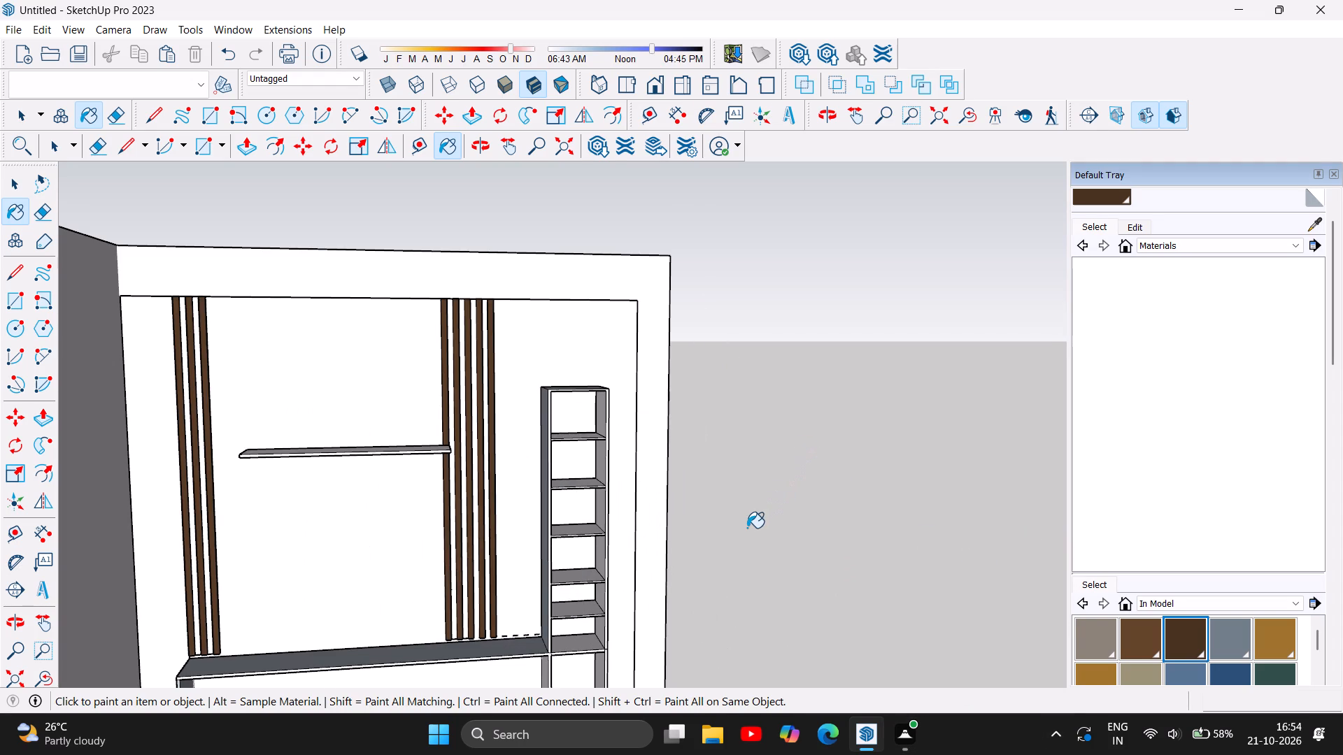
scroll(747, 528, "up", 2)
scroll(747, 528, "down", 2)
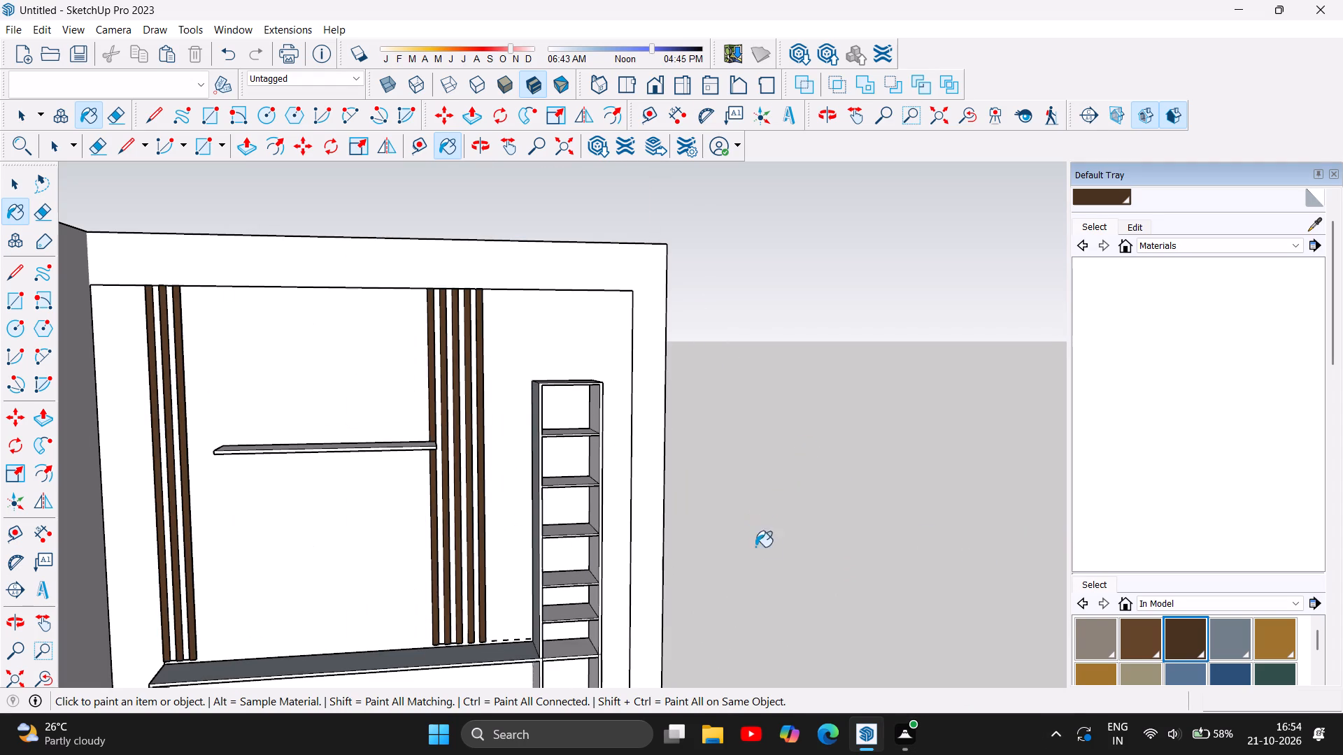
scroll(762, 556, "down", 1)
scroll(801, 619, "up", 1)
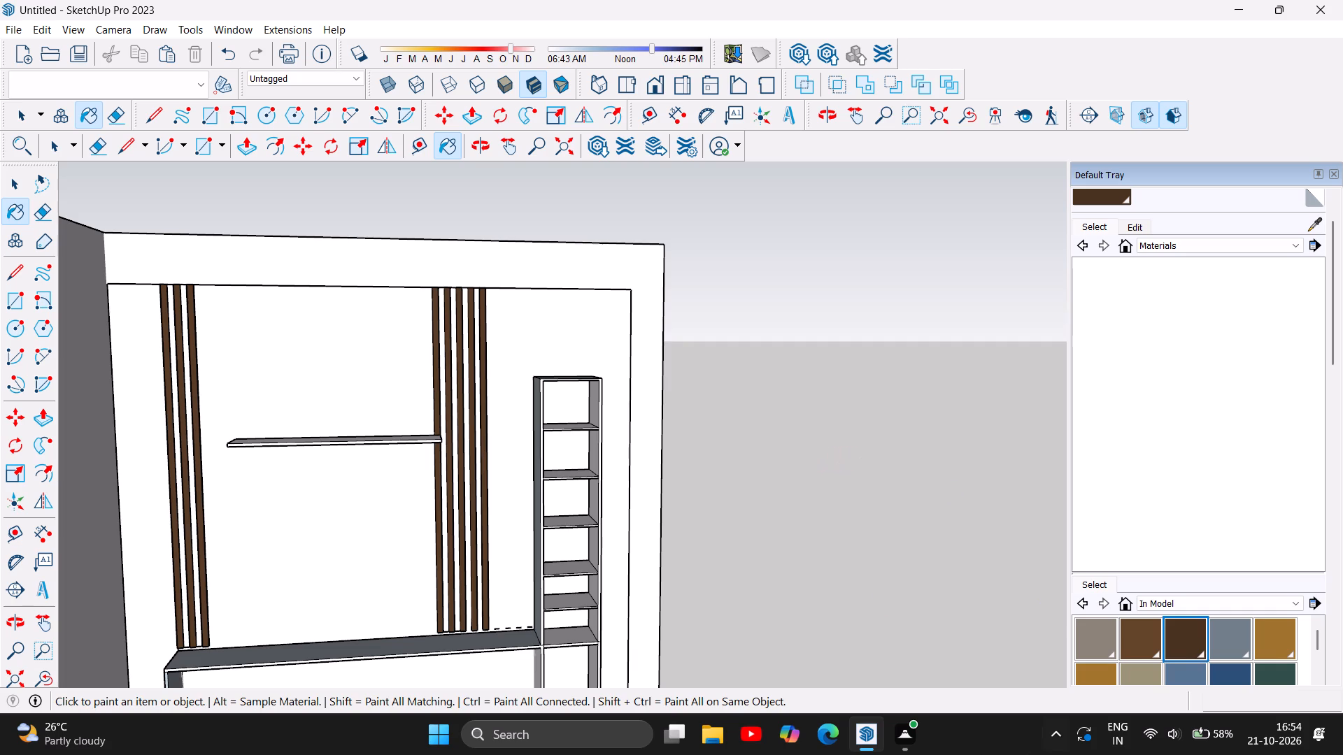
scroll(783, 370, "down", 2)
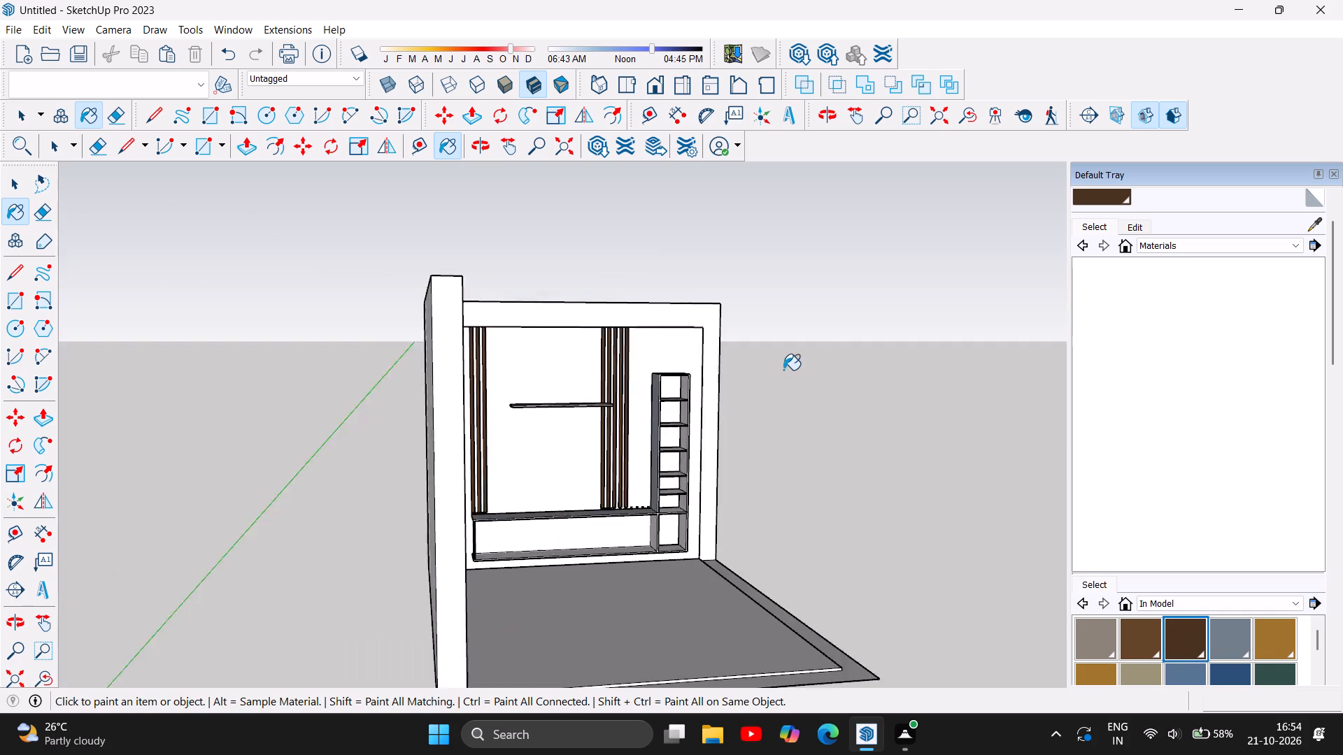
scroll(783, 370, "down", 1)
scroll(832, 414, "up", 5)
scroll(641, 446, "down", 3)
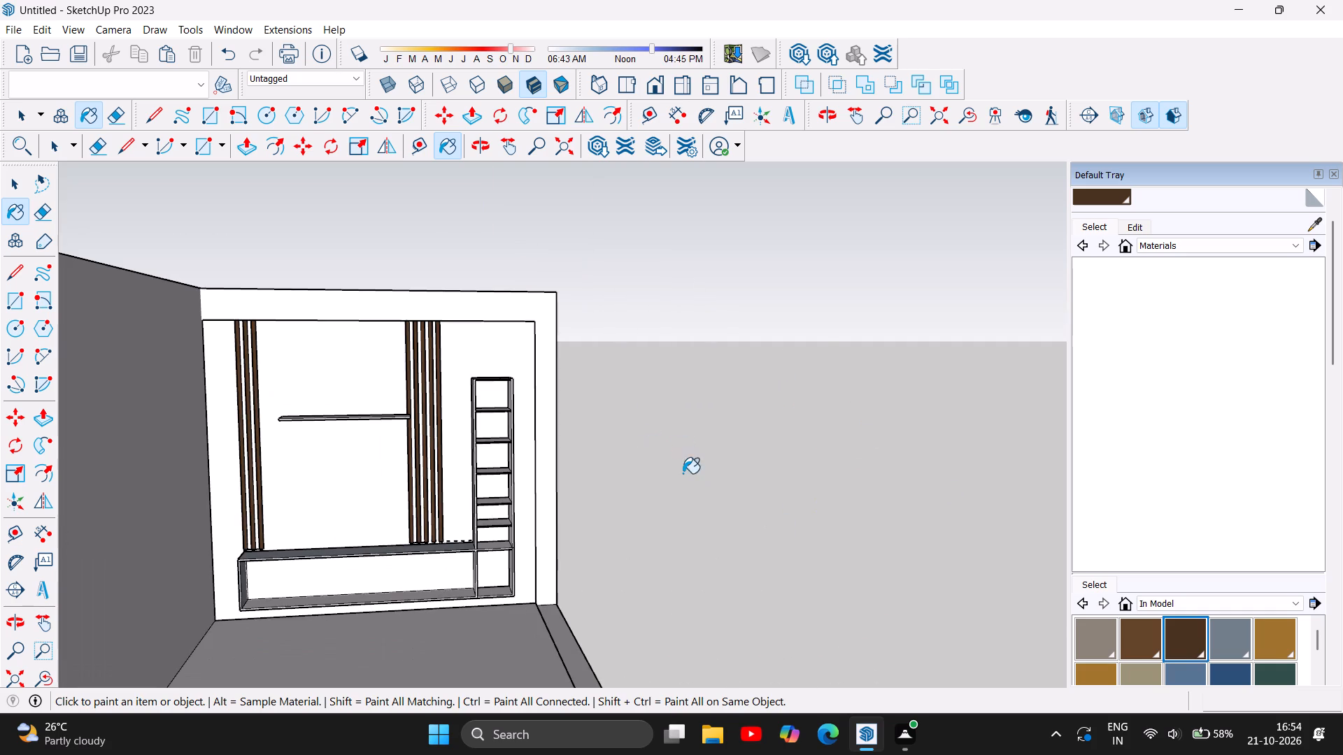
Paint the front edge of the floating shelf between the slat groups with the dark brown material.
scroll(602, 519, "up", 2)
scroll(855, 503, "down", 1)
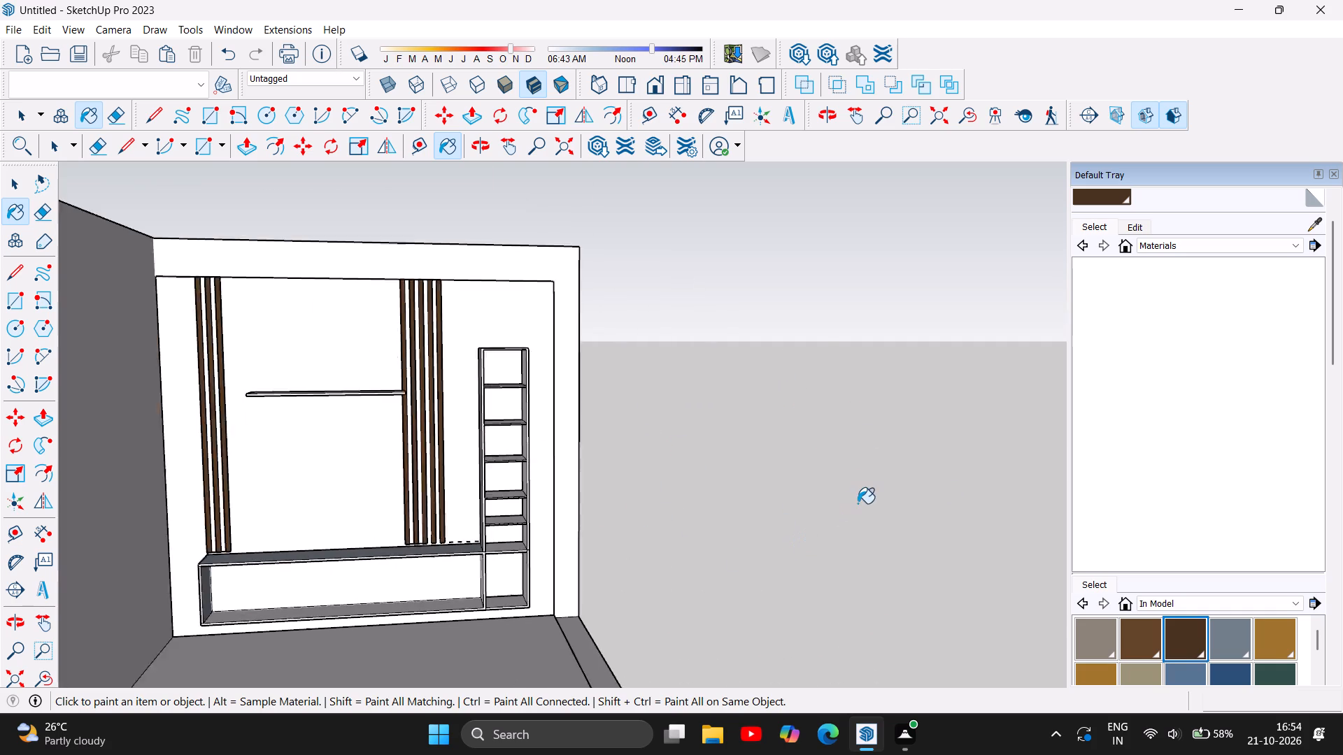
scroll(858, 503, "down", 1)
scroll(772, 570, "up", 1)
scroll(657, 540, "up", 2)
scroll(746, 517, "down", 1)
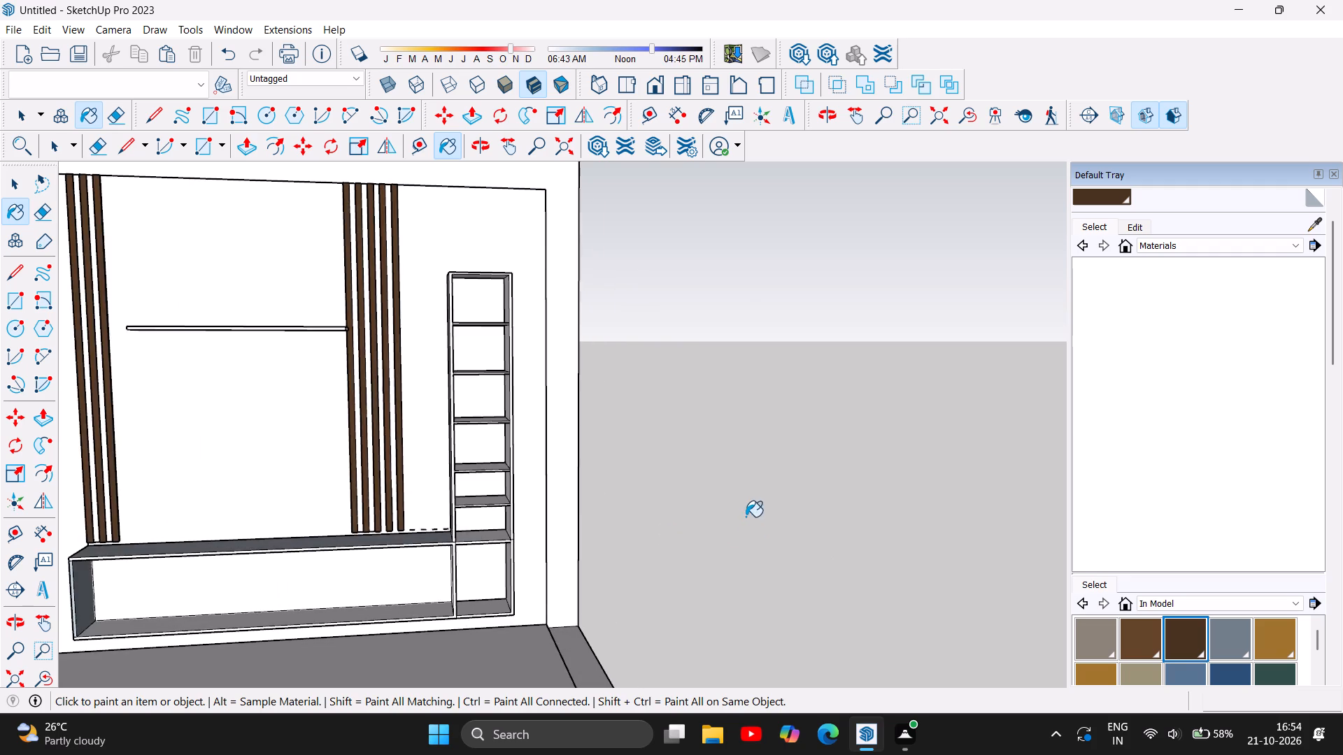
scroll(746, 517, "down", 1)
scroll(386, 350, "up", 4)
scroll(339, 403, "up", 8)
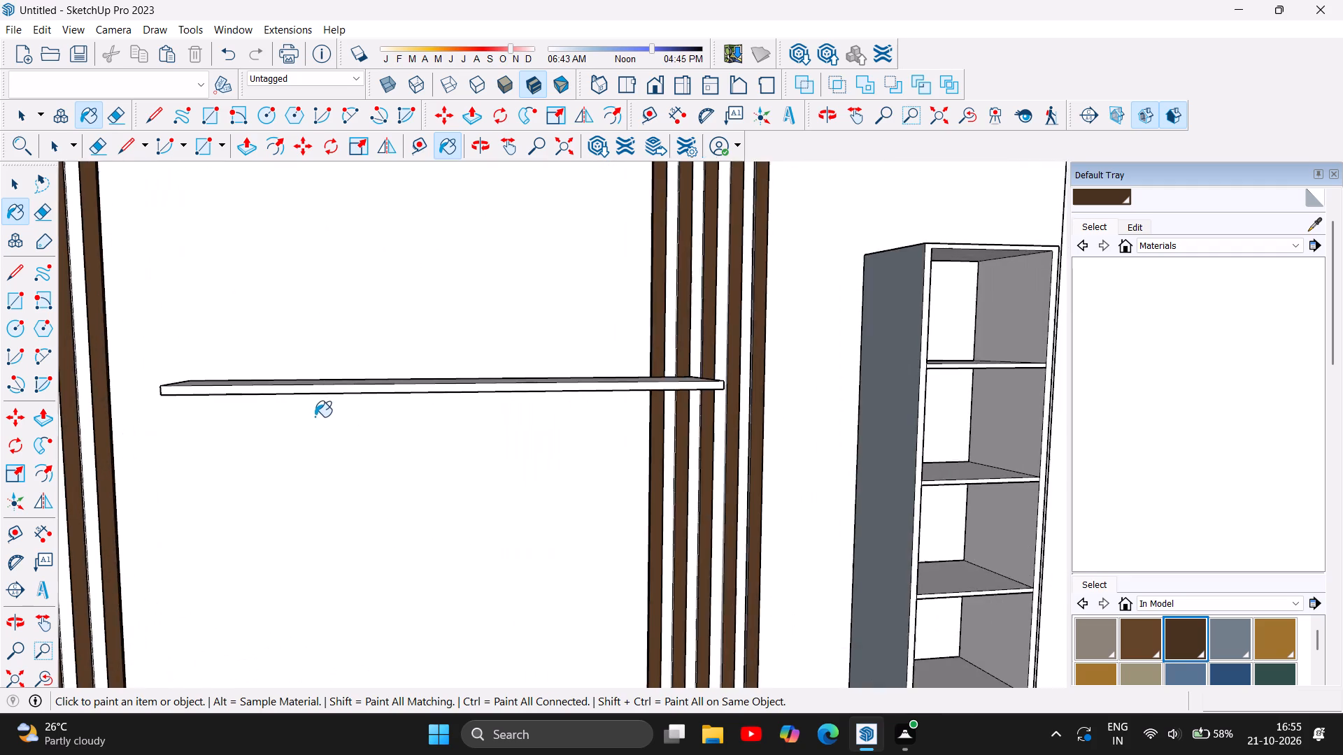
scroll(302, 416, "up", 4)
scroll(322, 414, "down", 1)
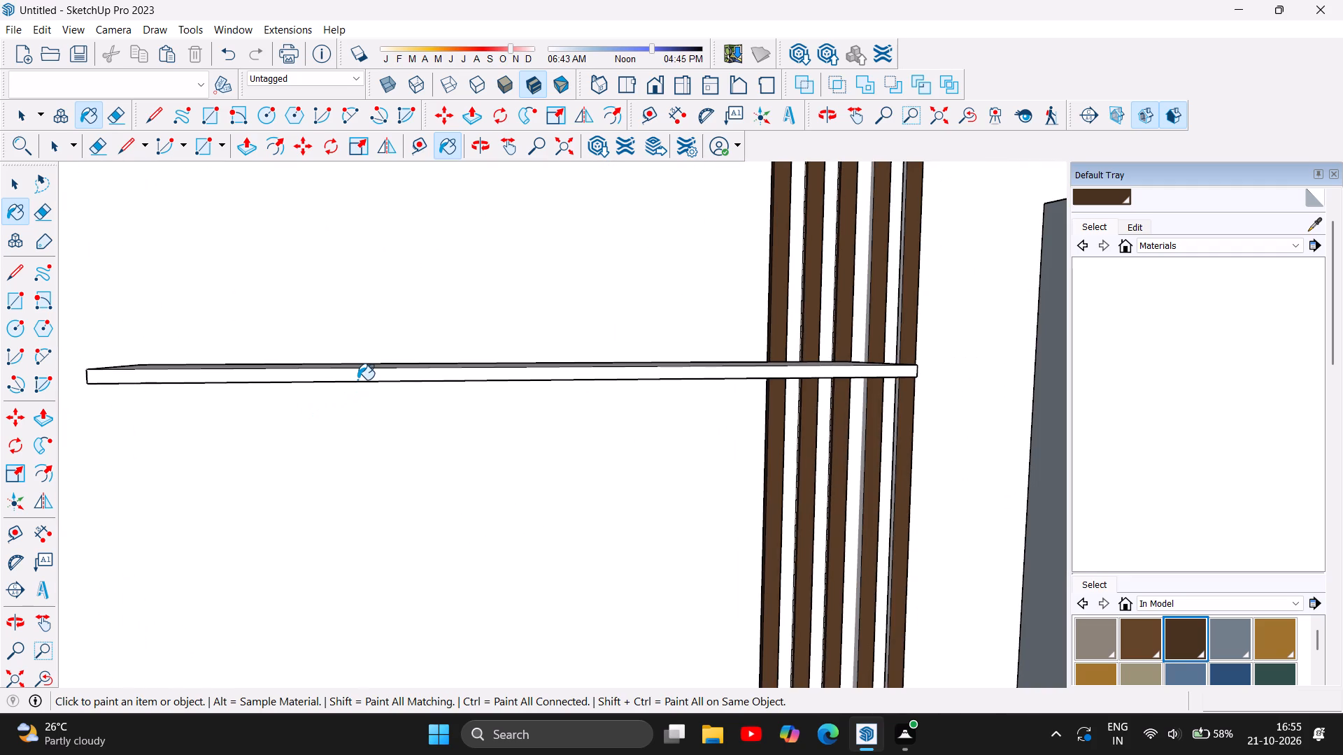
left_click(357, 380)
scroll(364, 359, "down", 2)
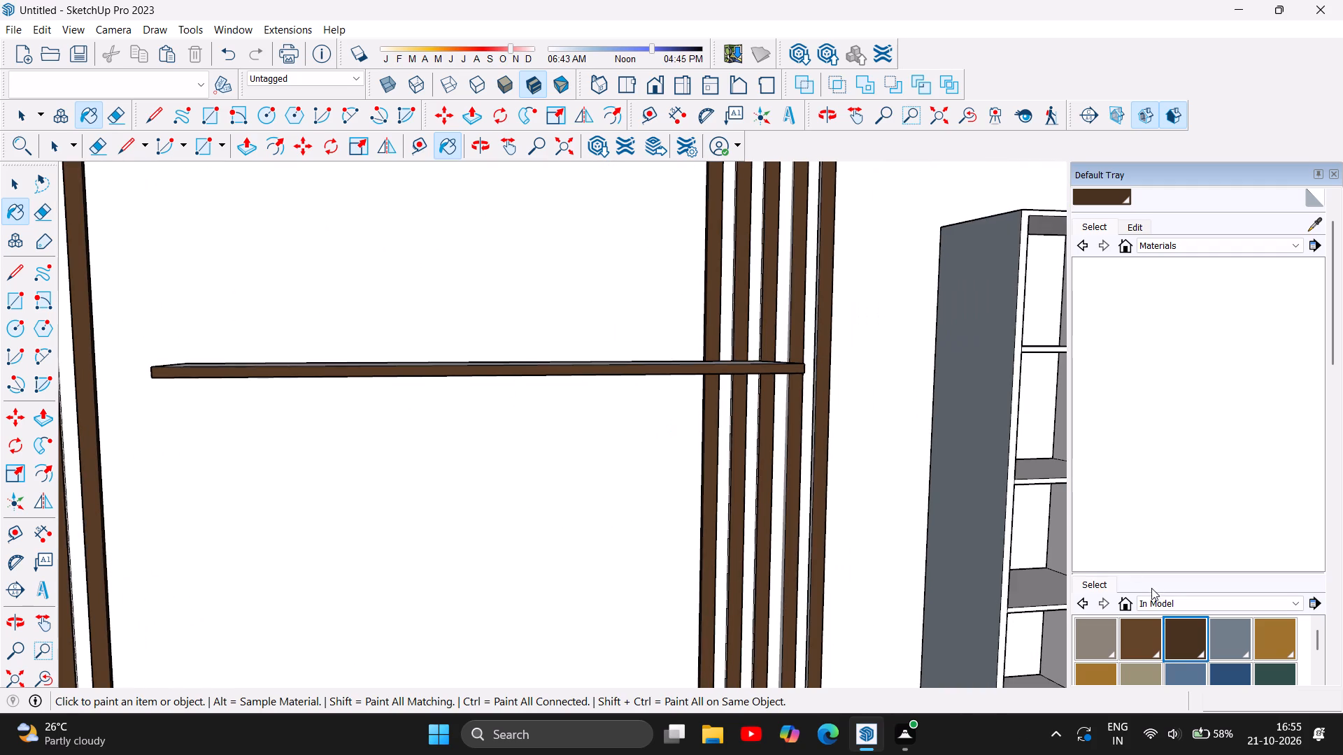
Paint the floating shelf's front edge with the blue-grey material.
left_click(1234, 647)
scroll(522, 381, "up", 4)
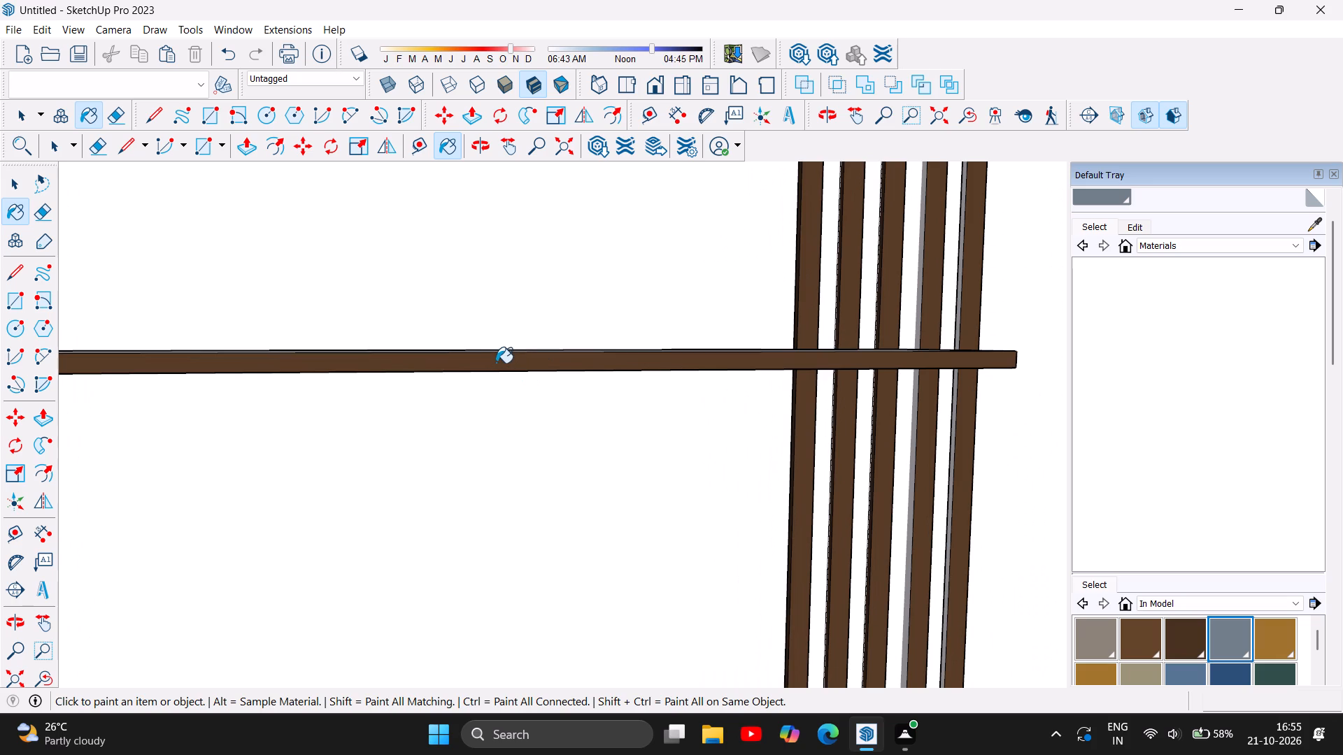
left_click(496, 363)
scroll(359, 338, "down", 8)
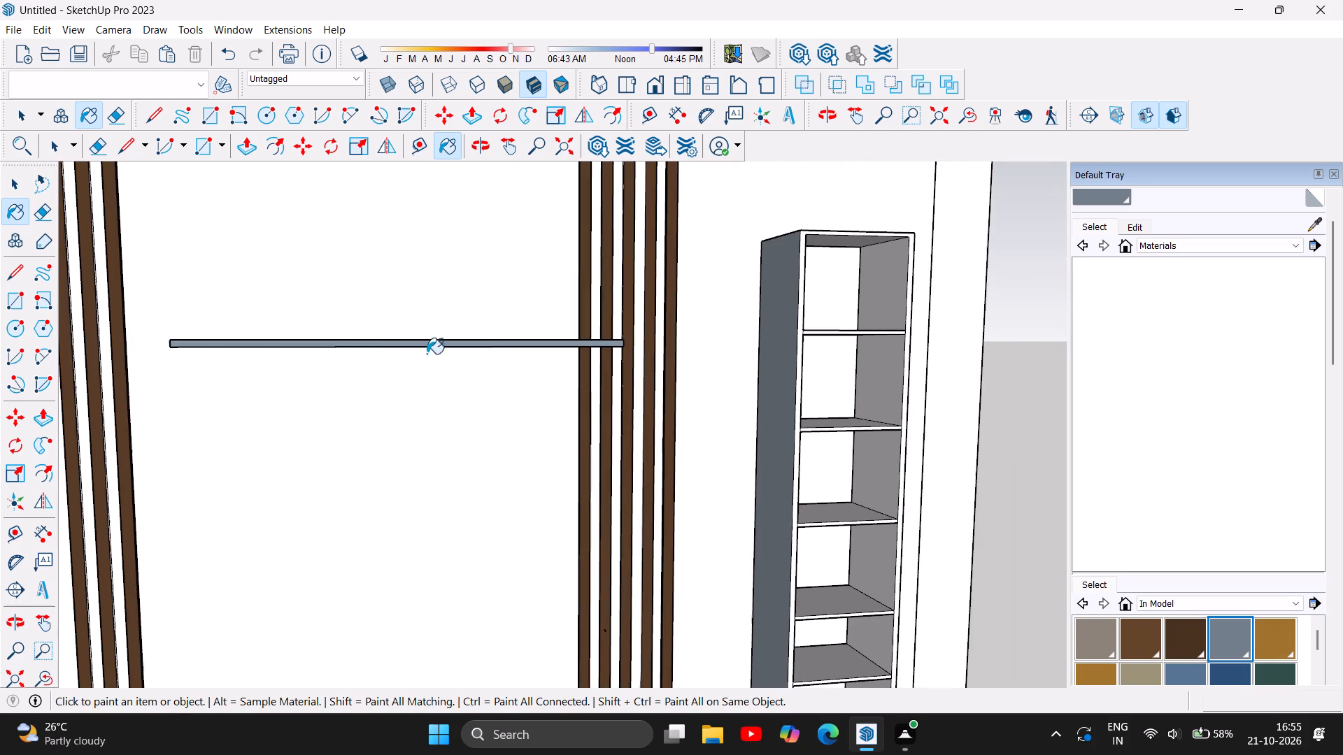
Paint the first, third and fifth slats of the five-slat group and the middle slat of the three-slat group blue-grey.
scroll(669, 253, "up", 3)
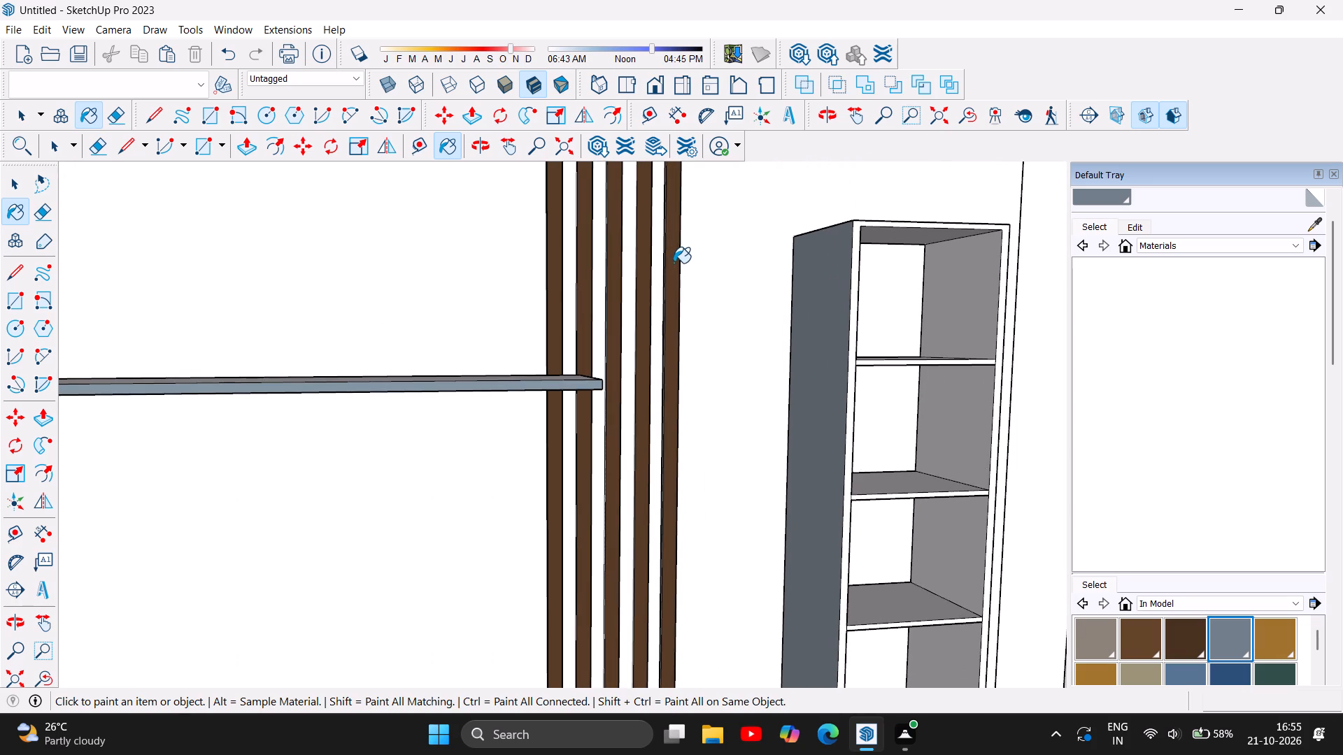
left_click(674, 263)
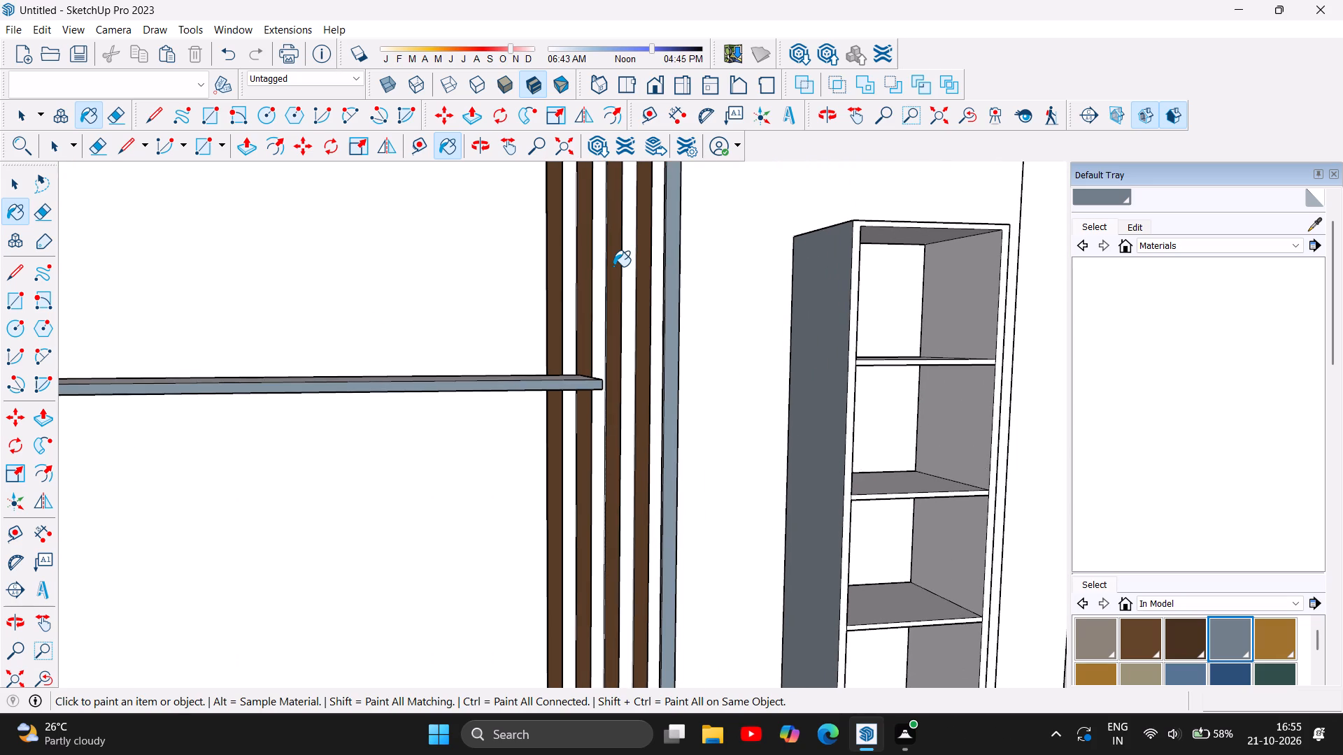
left_click(613, 266)
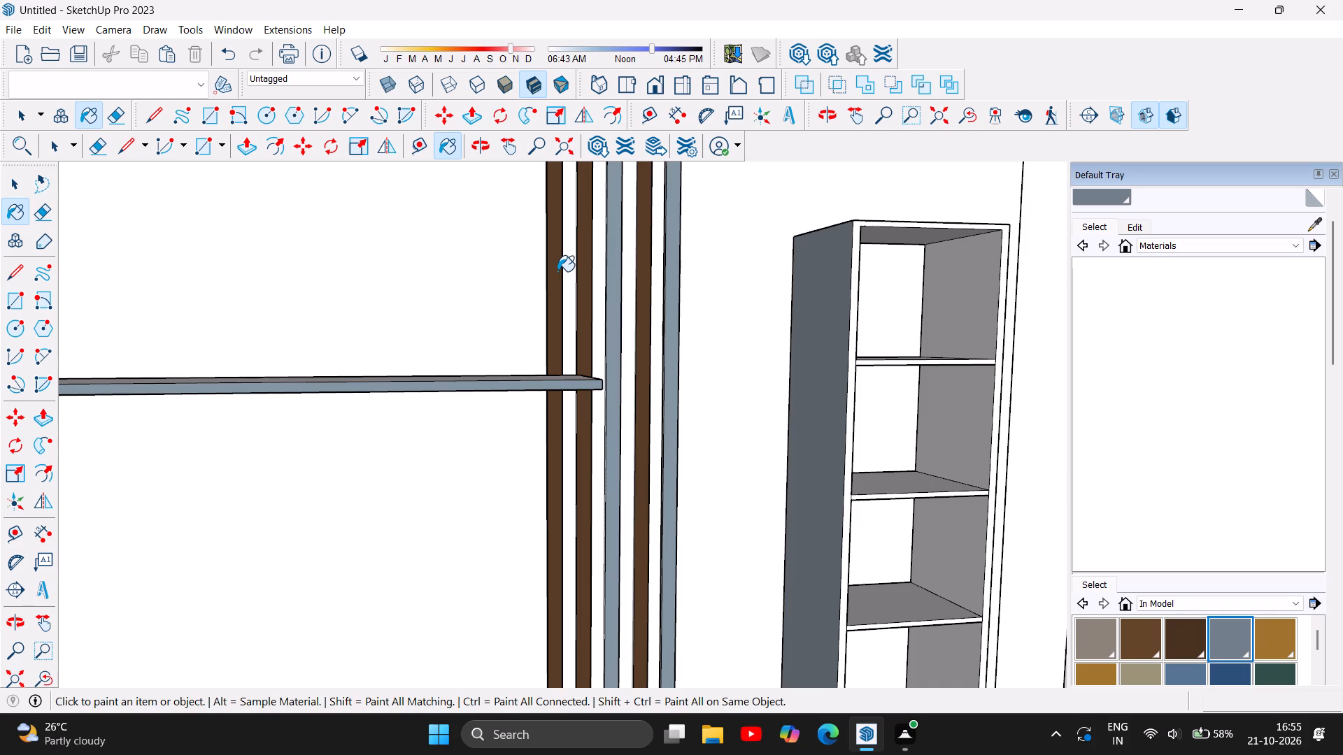
left_click(552, 273)
scroll(531, 361, "down", 6)
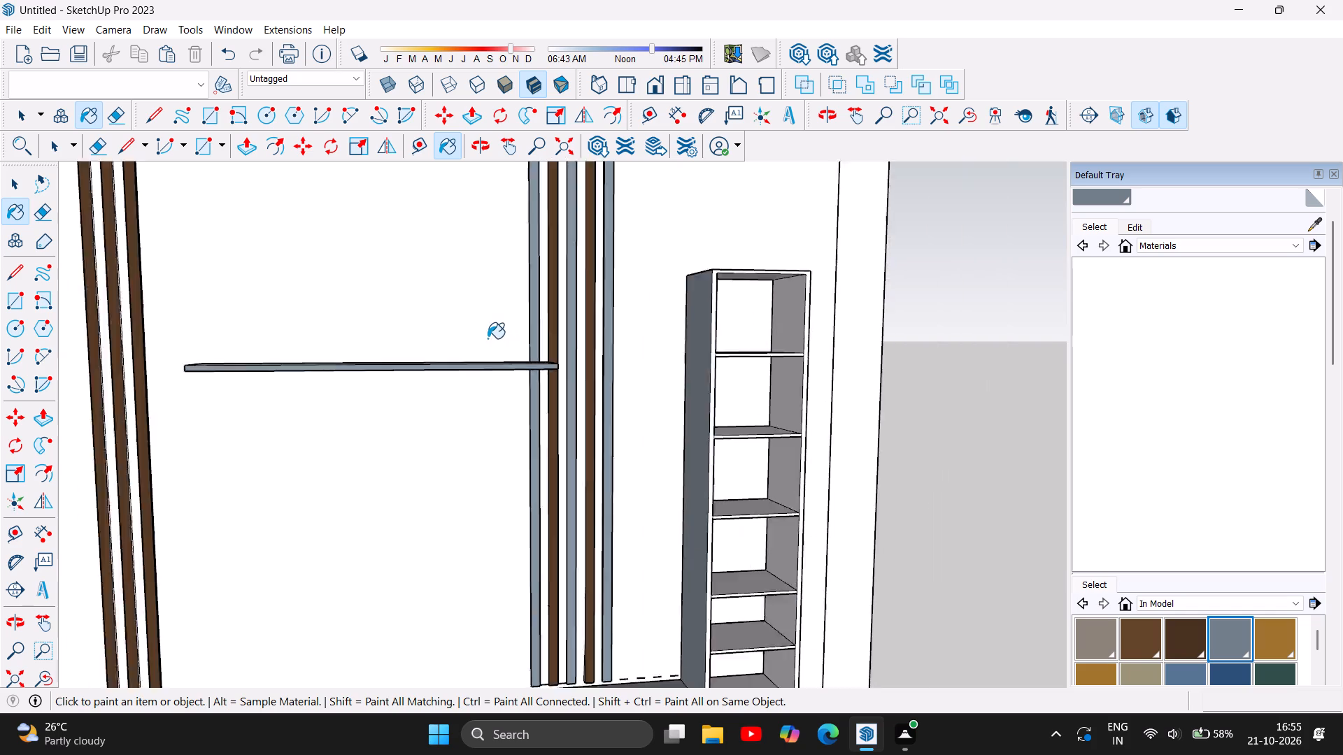
scroll(496, 334, "down", 5)
scroll(100, 110, "up", 4)
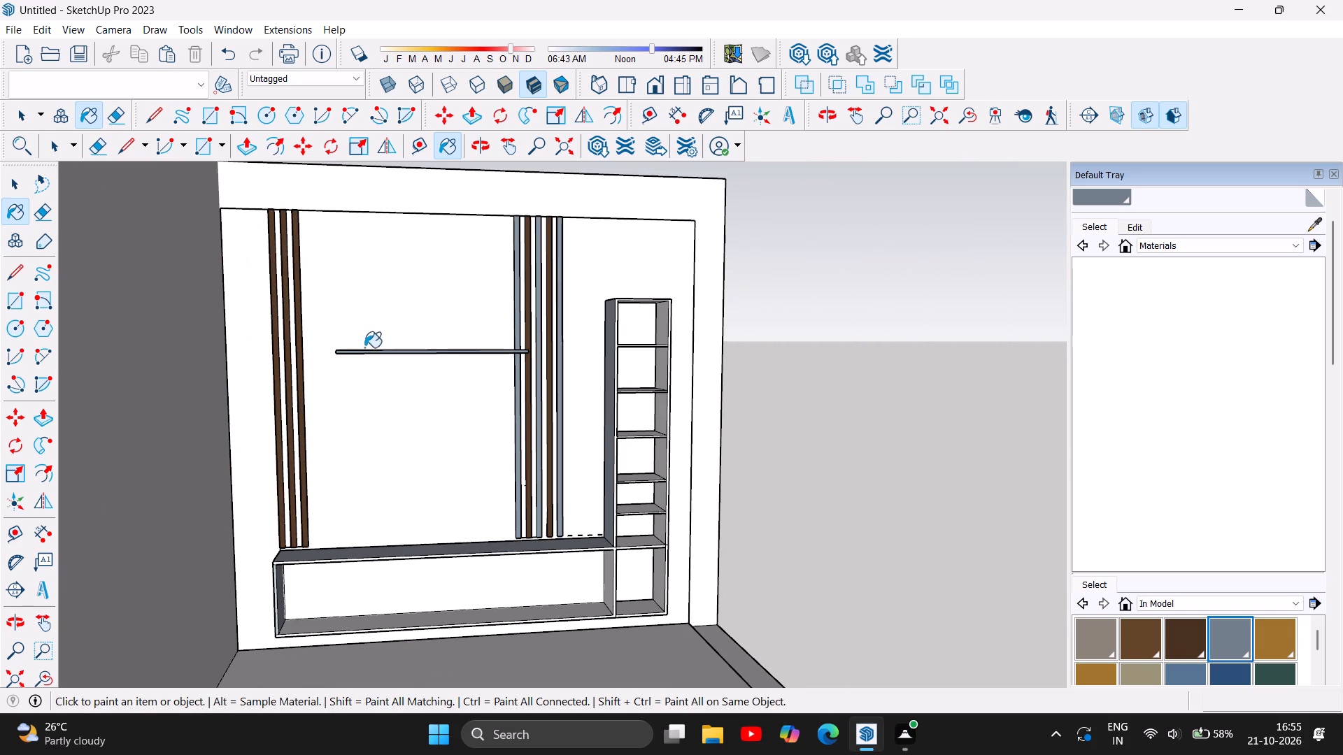
scroll(287, 254, "up", 10)
left_click(276, 260)
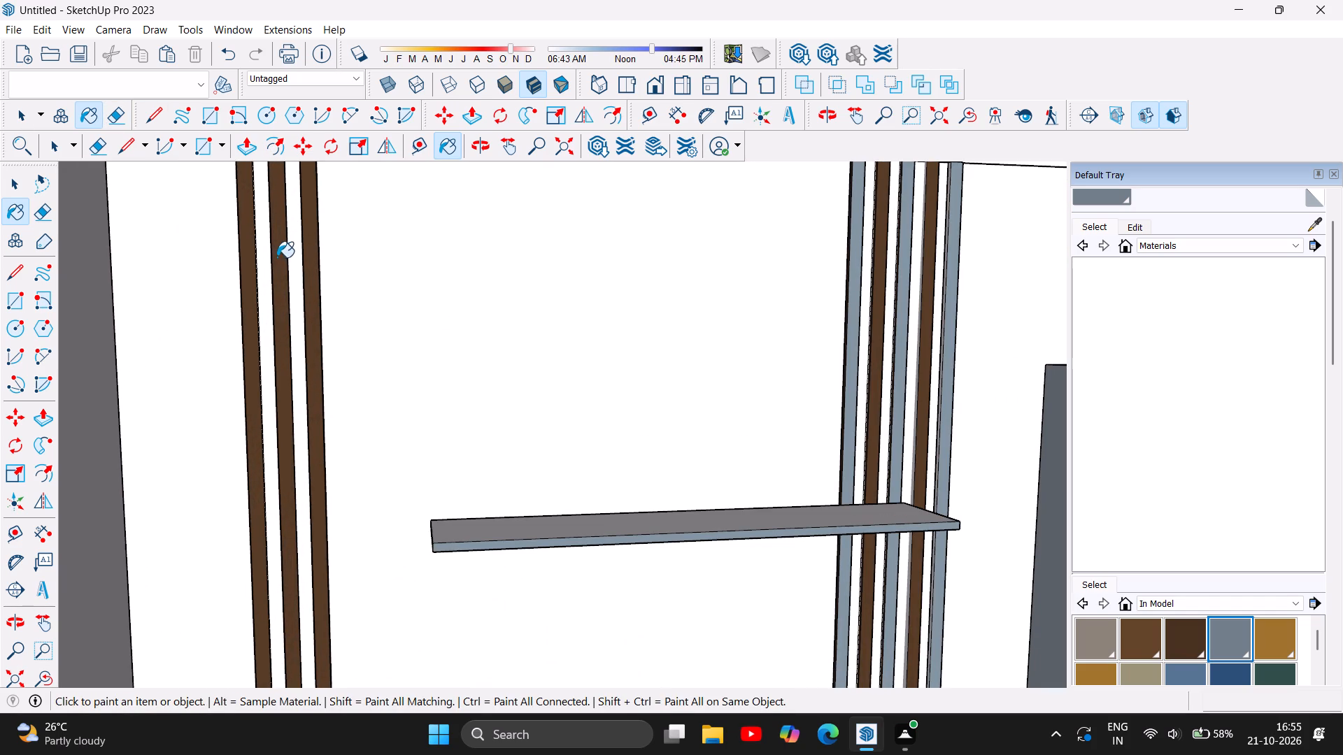
scroll(189, 288, "up", 1)
scroll(187, 278, "down", 10)
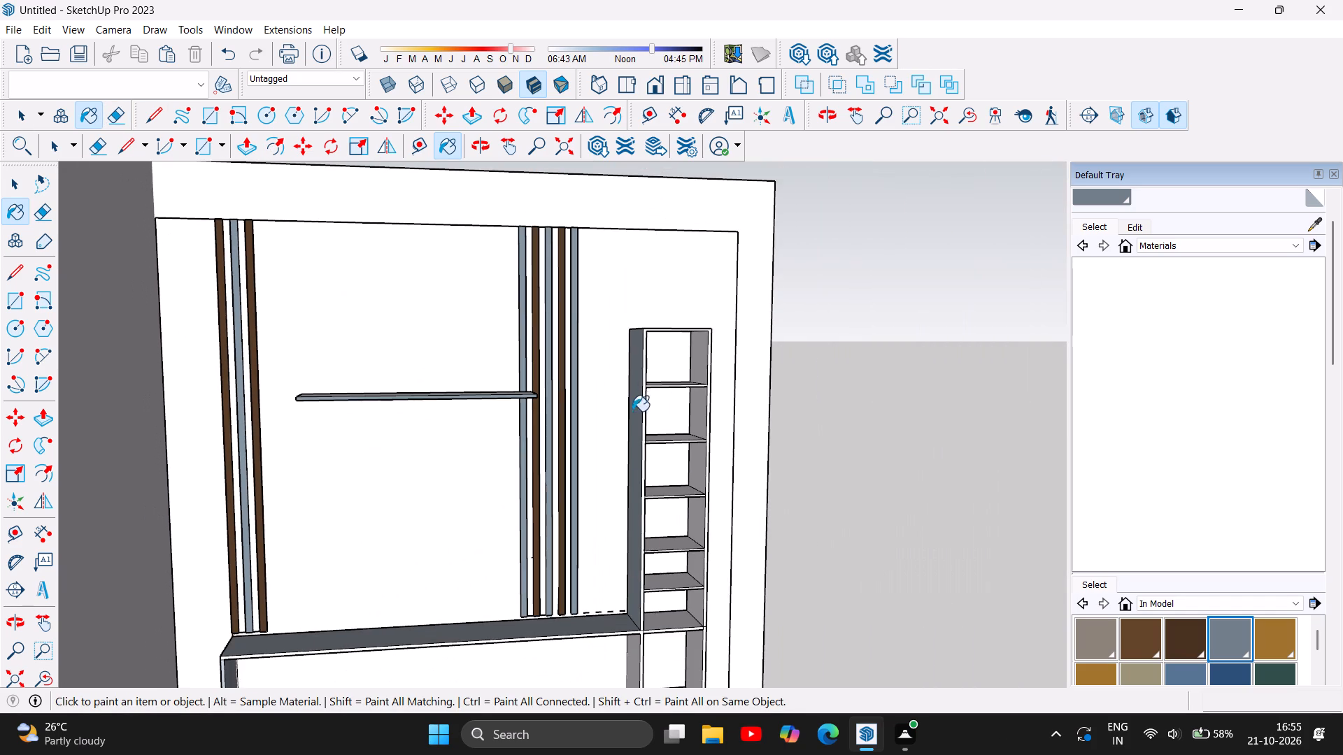
Paint the front faces of the low cabinet frame and the shelf tower frame, including the divider between them, blue-grey.
scroll(217, 354, "down", 5)
scroll(492, 558, "up", 4)
scroll(346, 508, "up", 2)
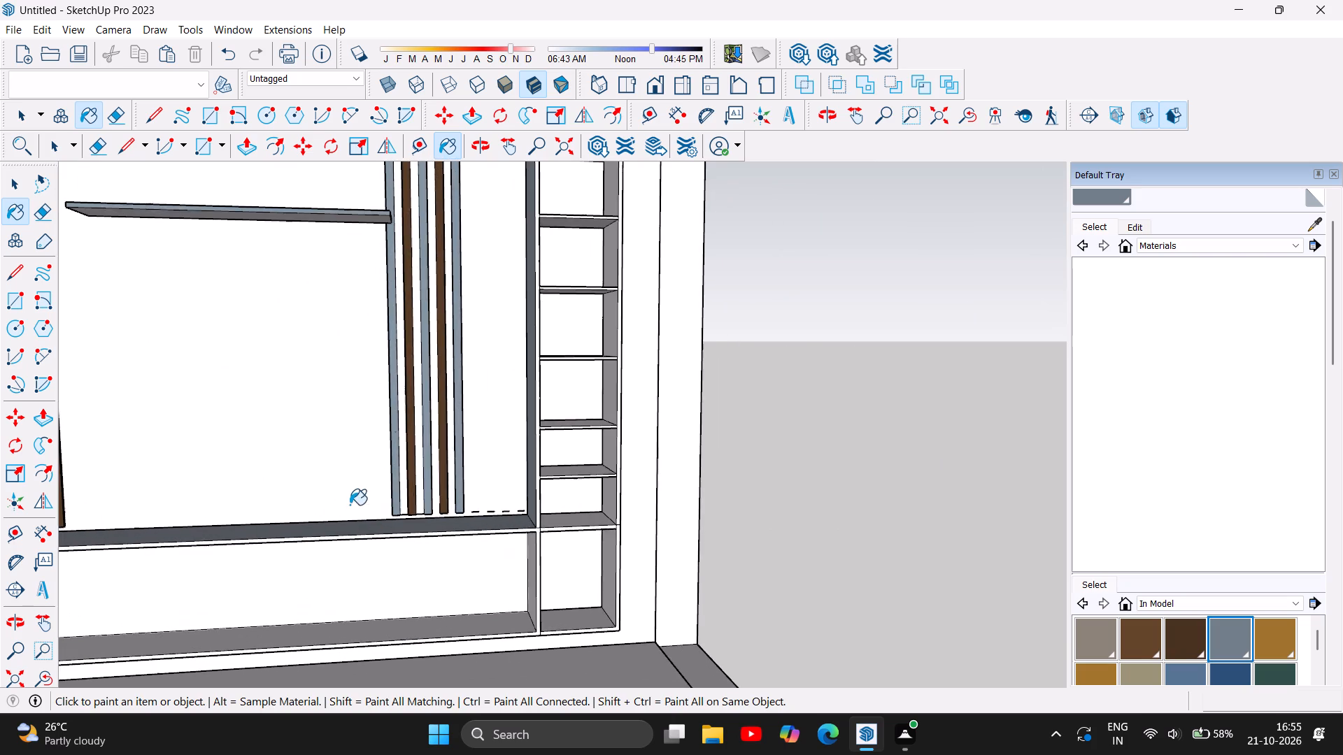
scroll(350, 505, "up", 1)
scroll(513, 605, "up", 5)
scroll(568, 563, "up", 7)
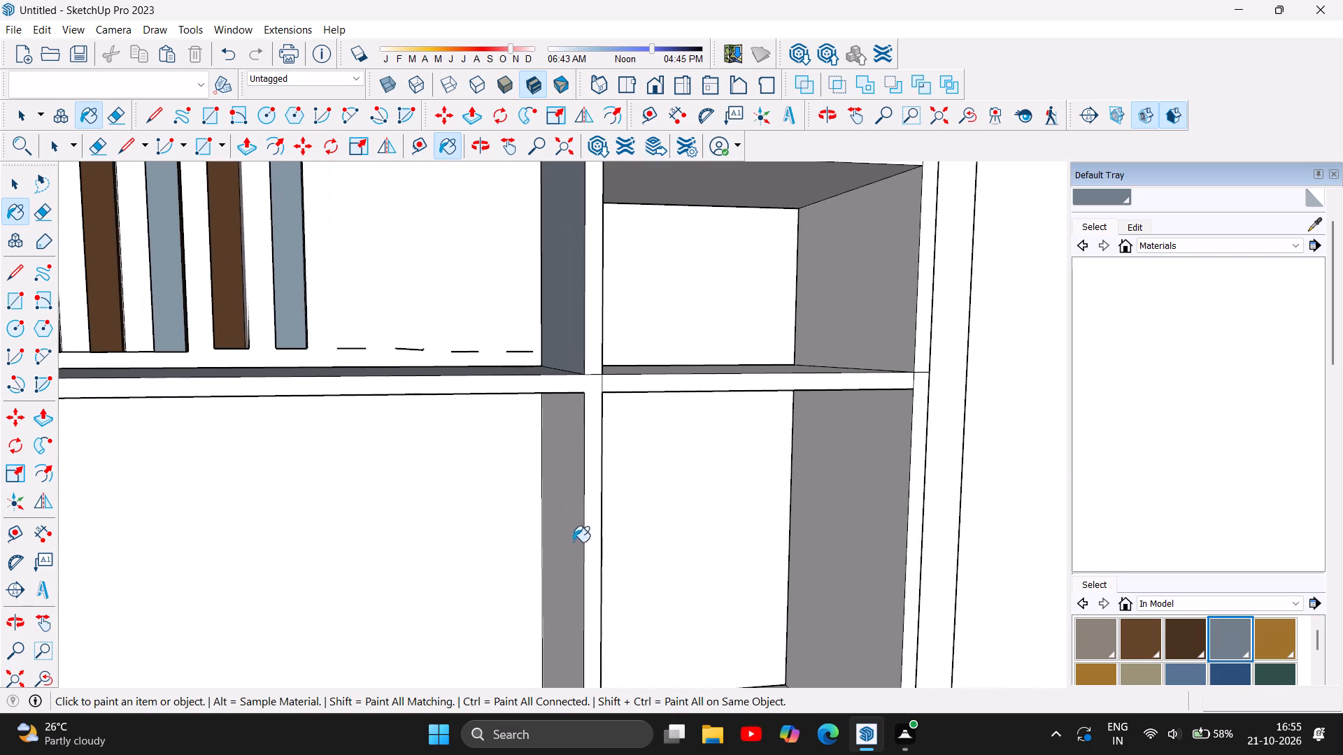
left_click(595, 432)
left_click(590, 303)
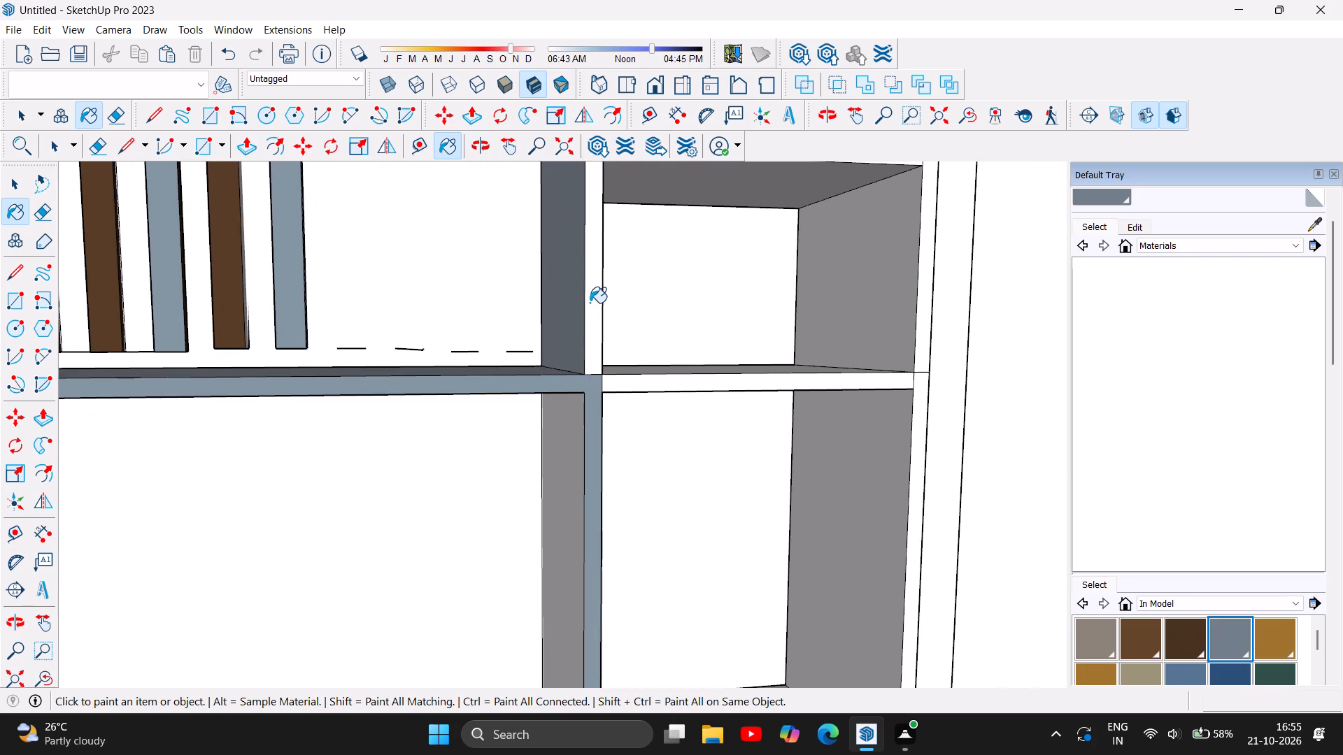
left_click(667, 381)
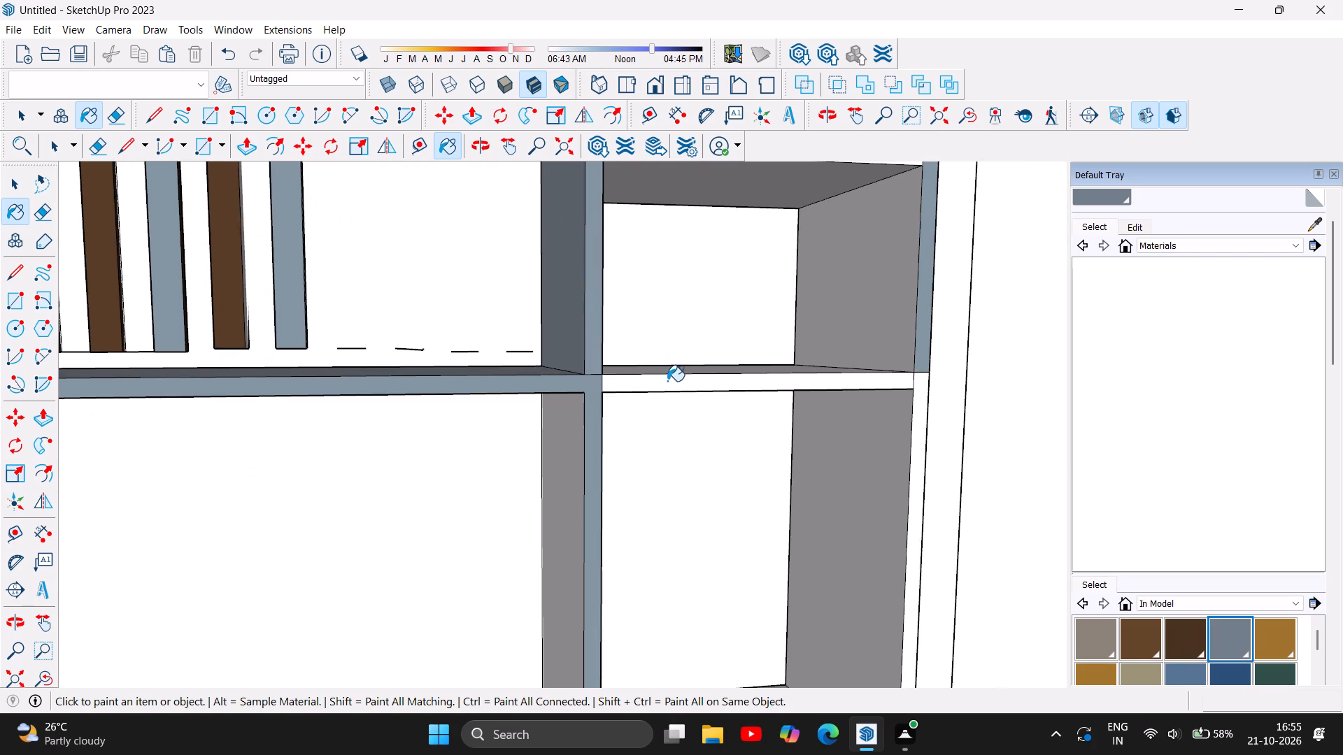
scroll(585, 306, "down", 4)
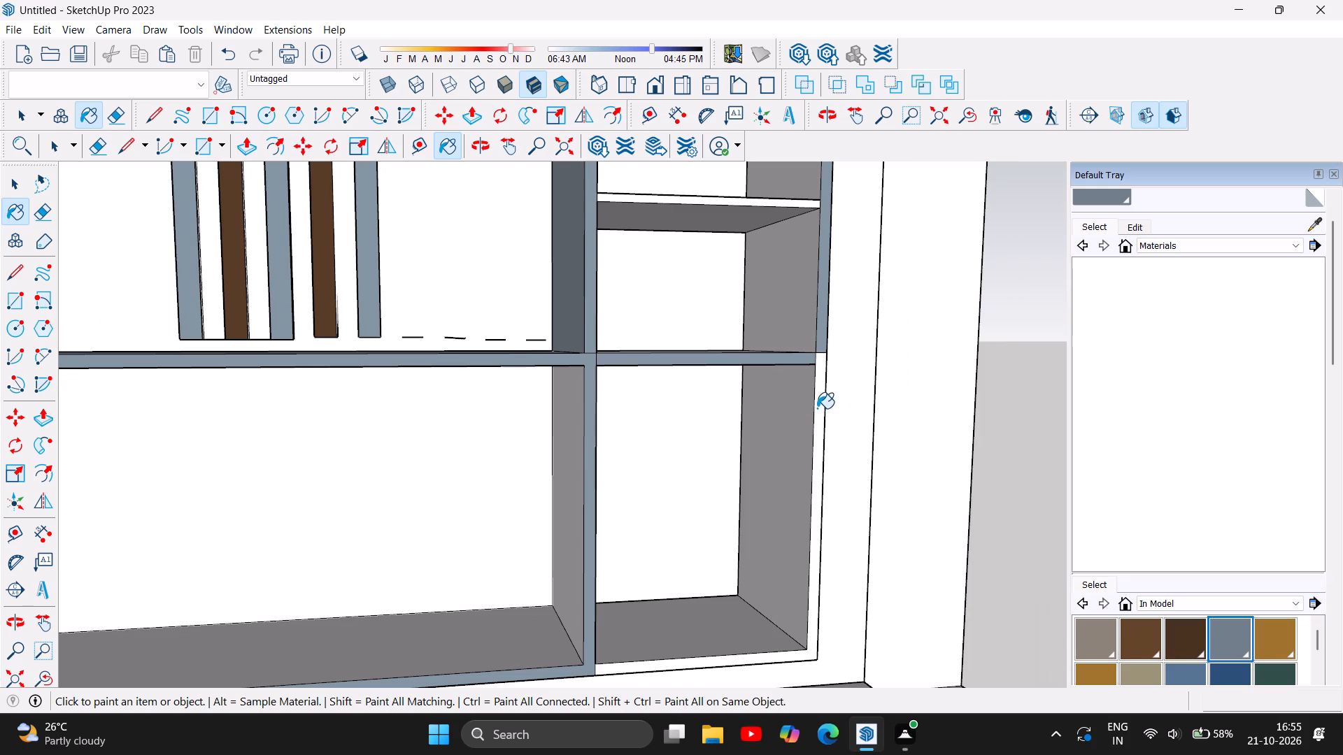
left_click(817, 408)
scroll(798, 383, "down", 10)
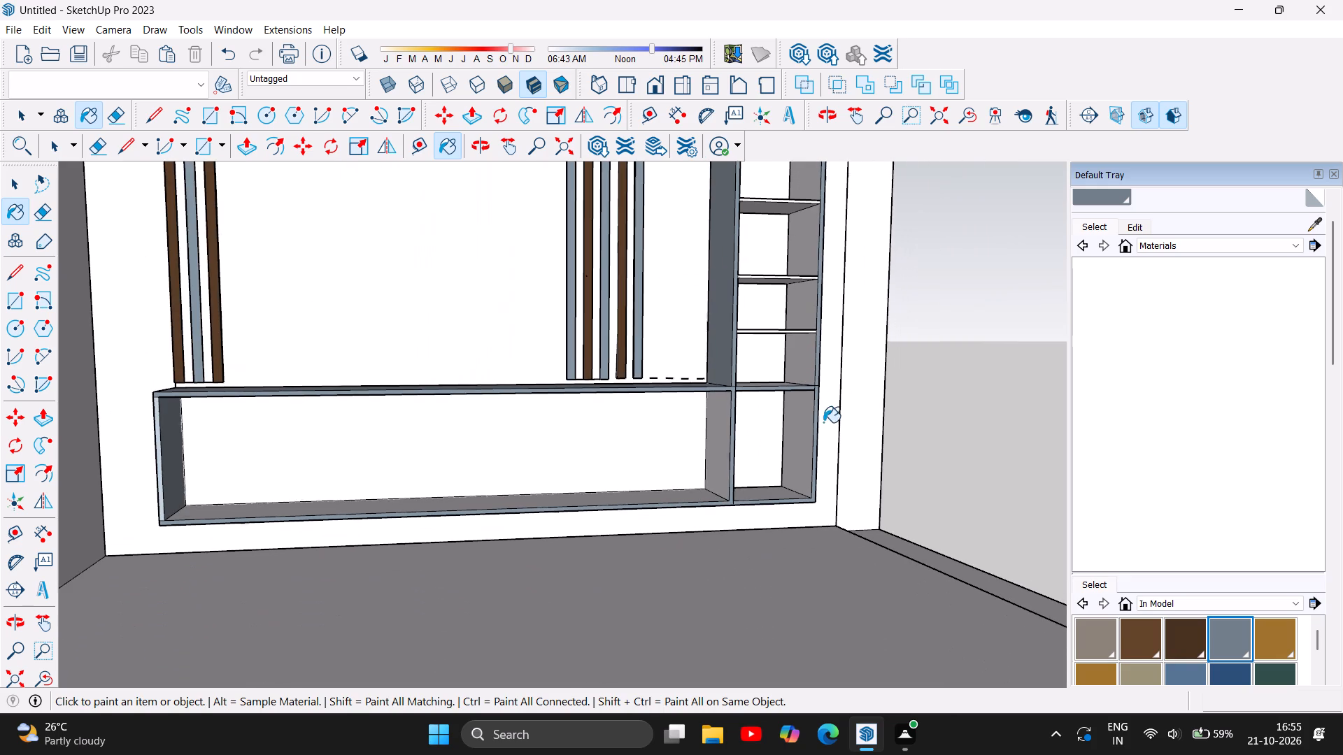
scroll(120, 447, "up", 13)
left_click(201, 433)
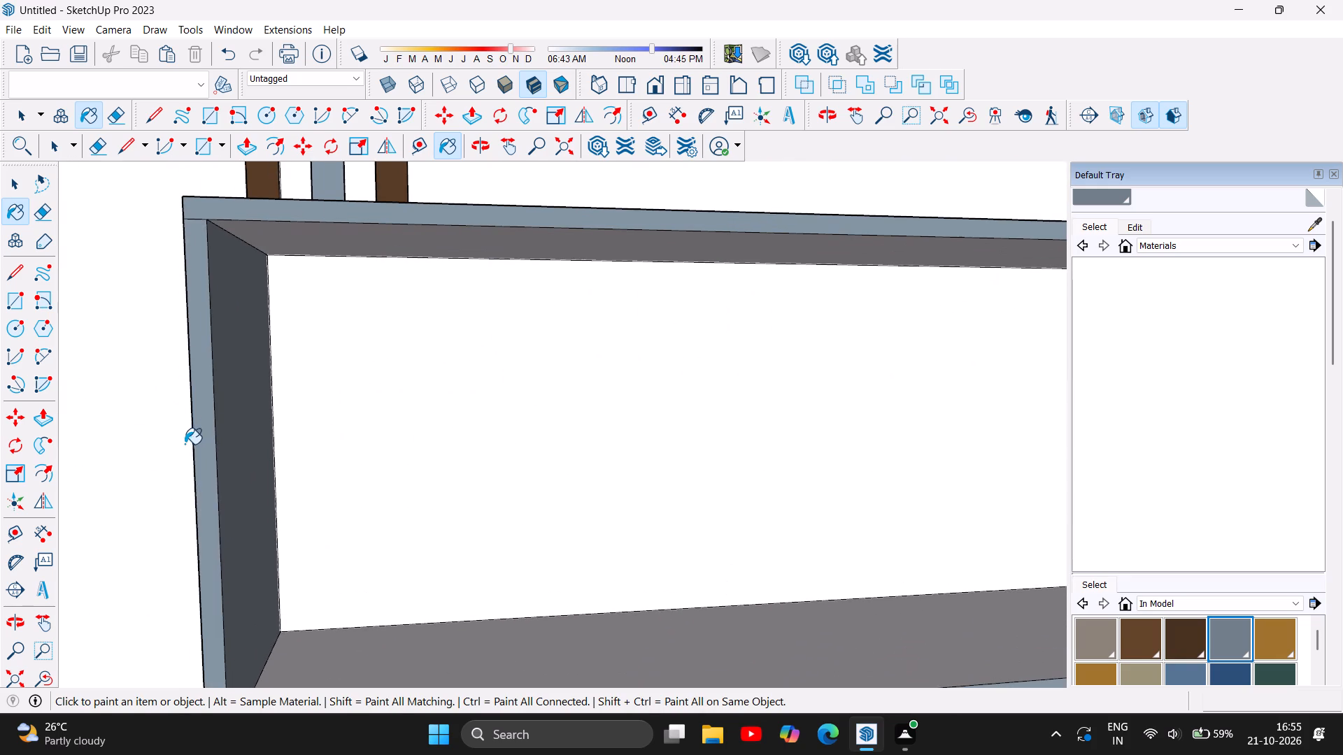
Paint the front edges of the shelf tower's upper three inner shelves with the dark brown material.
scroll(184, 445, "down", 12)
scroll(114, 503, "down", 10)
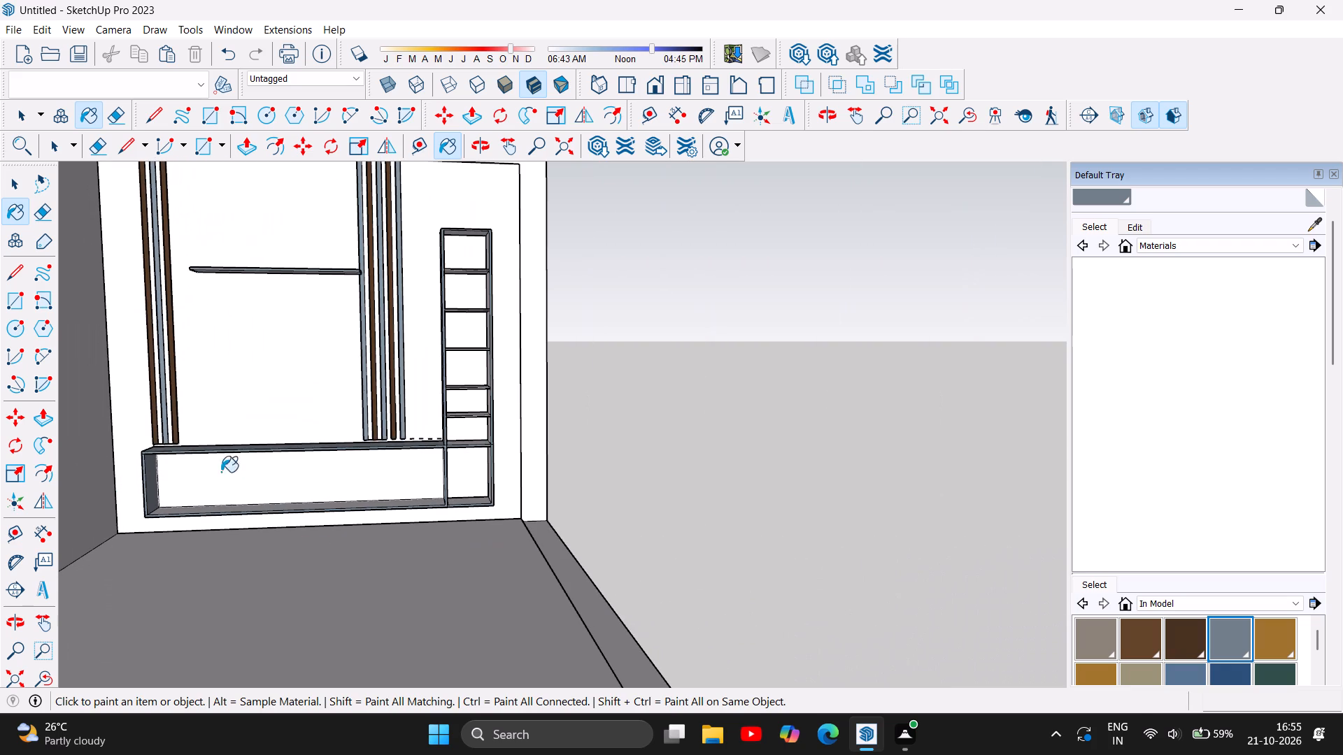
scroll(477, 255, "up", 11)
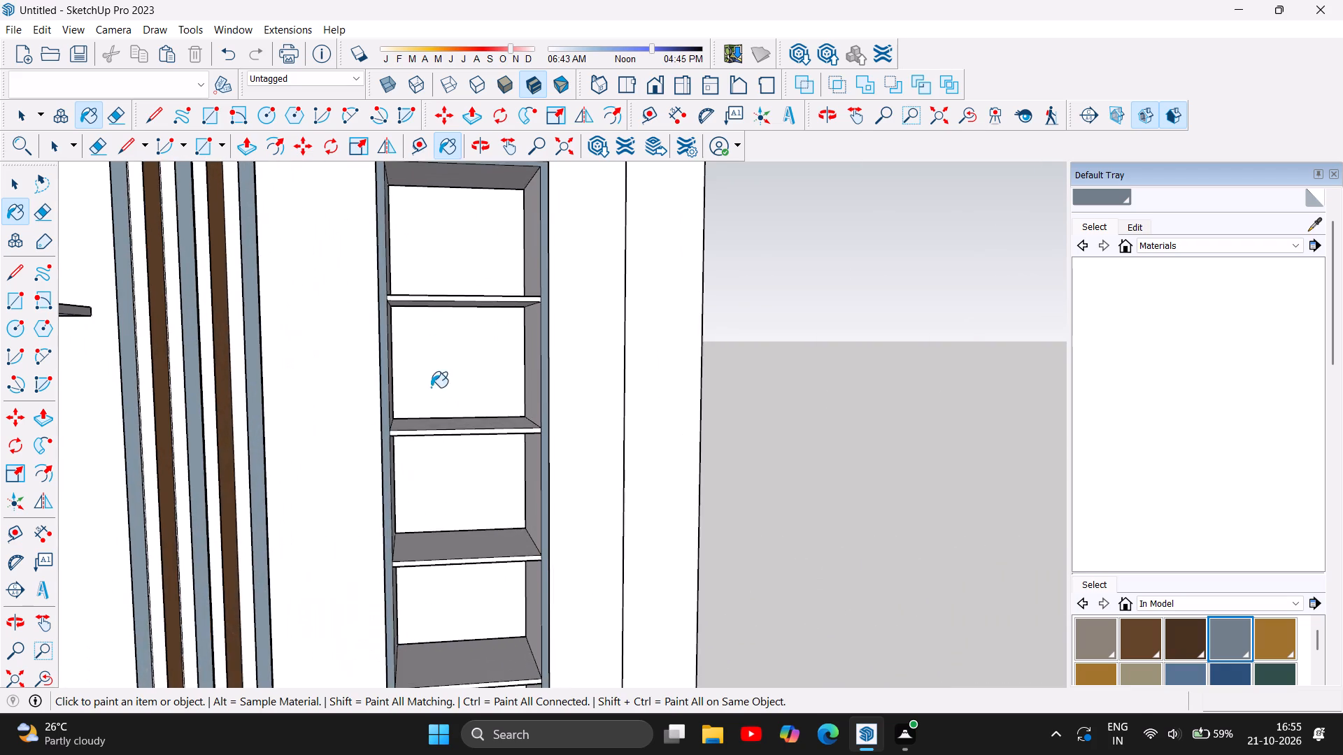
scroll(437, 426, "up", 3)
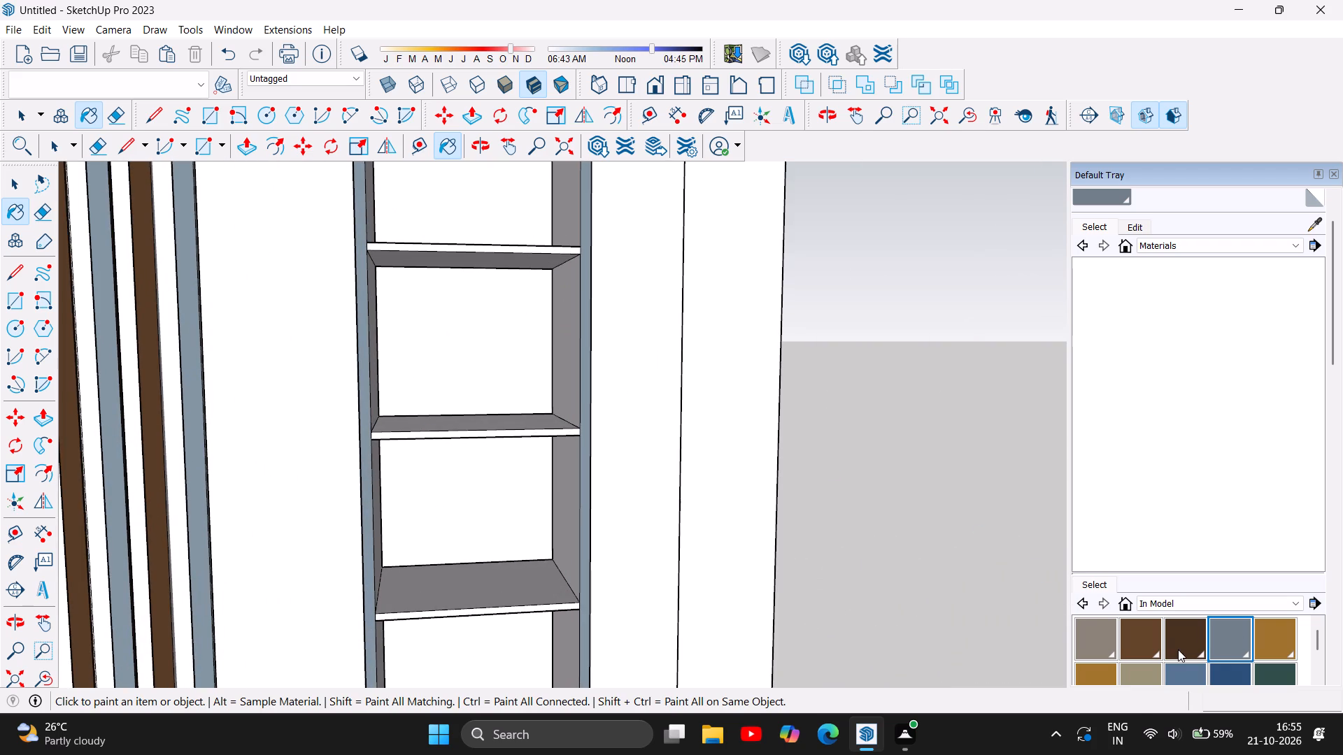
left_click(1178, 649)
left_click(468, 249)
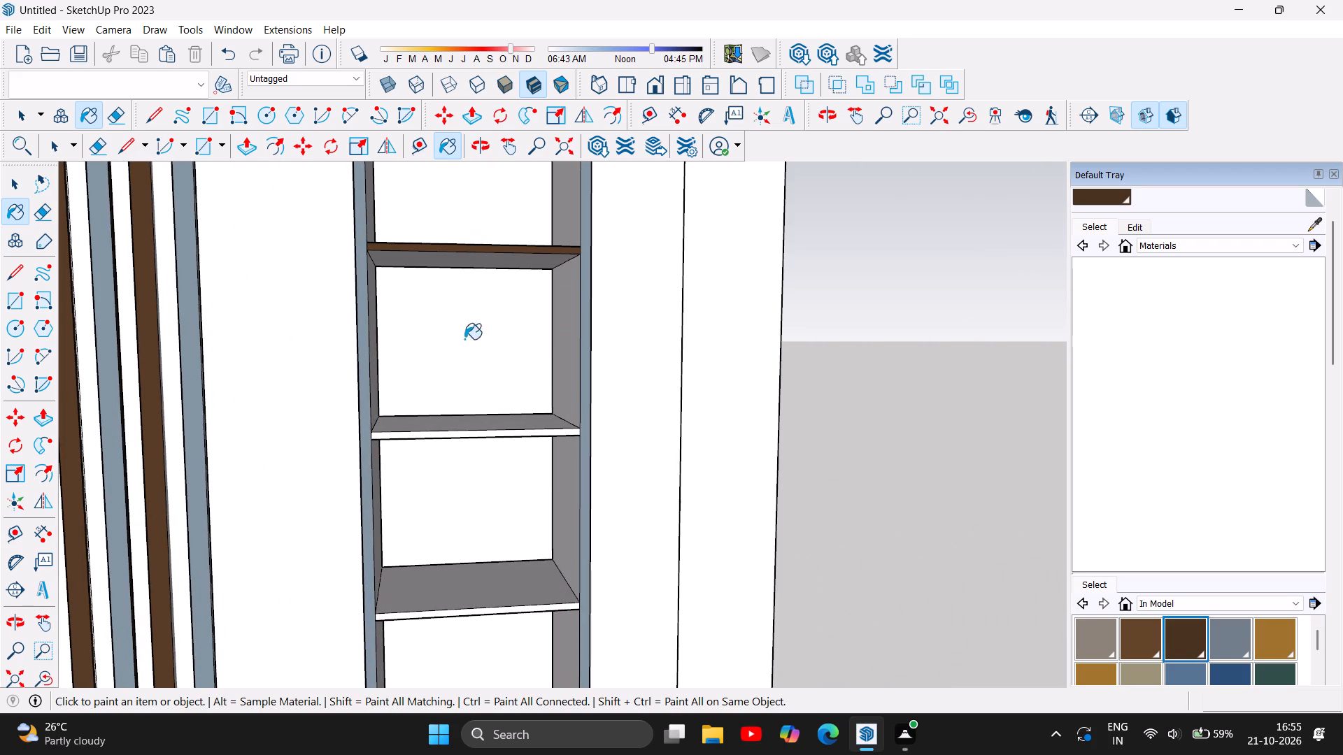
left_click(474, 436)
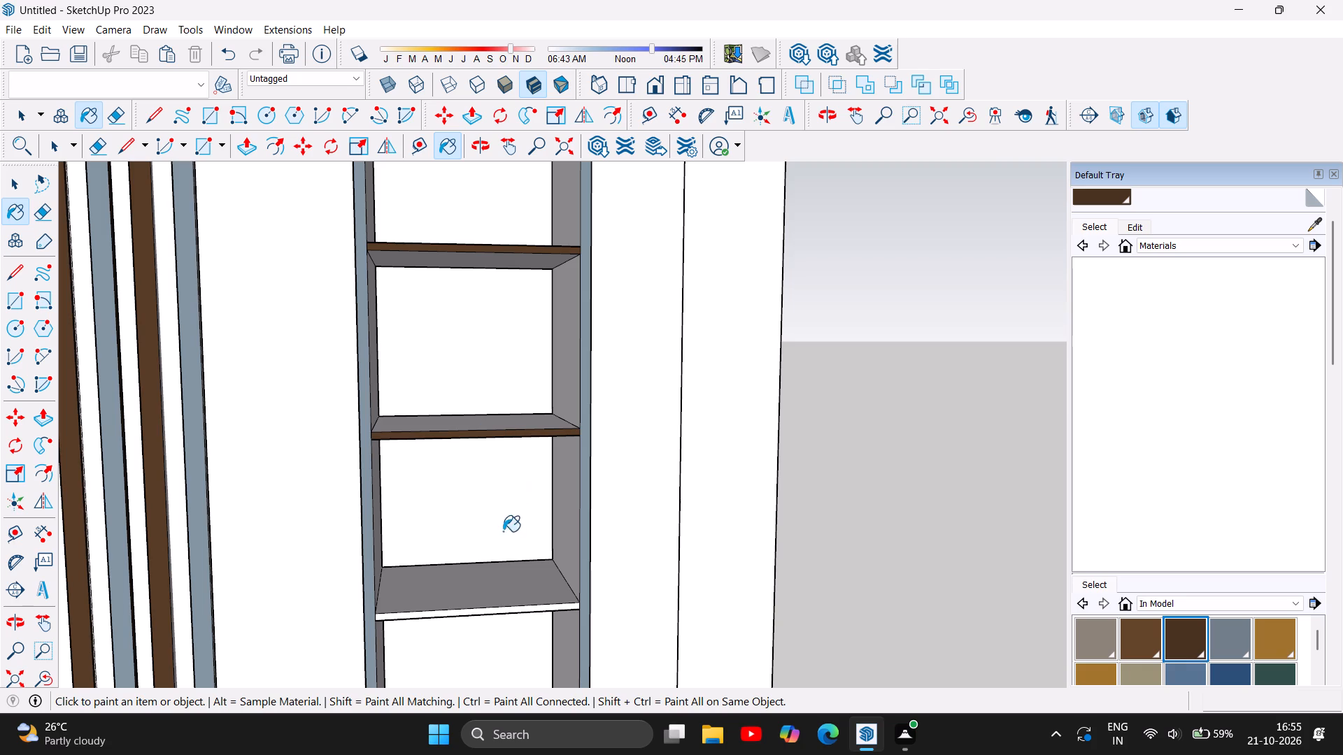
left_click(478, 612)
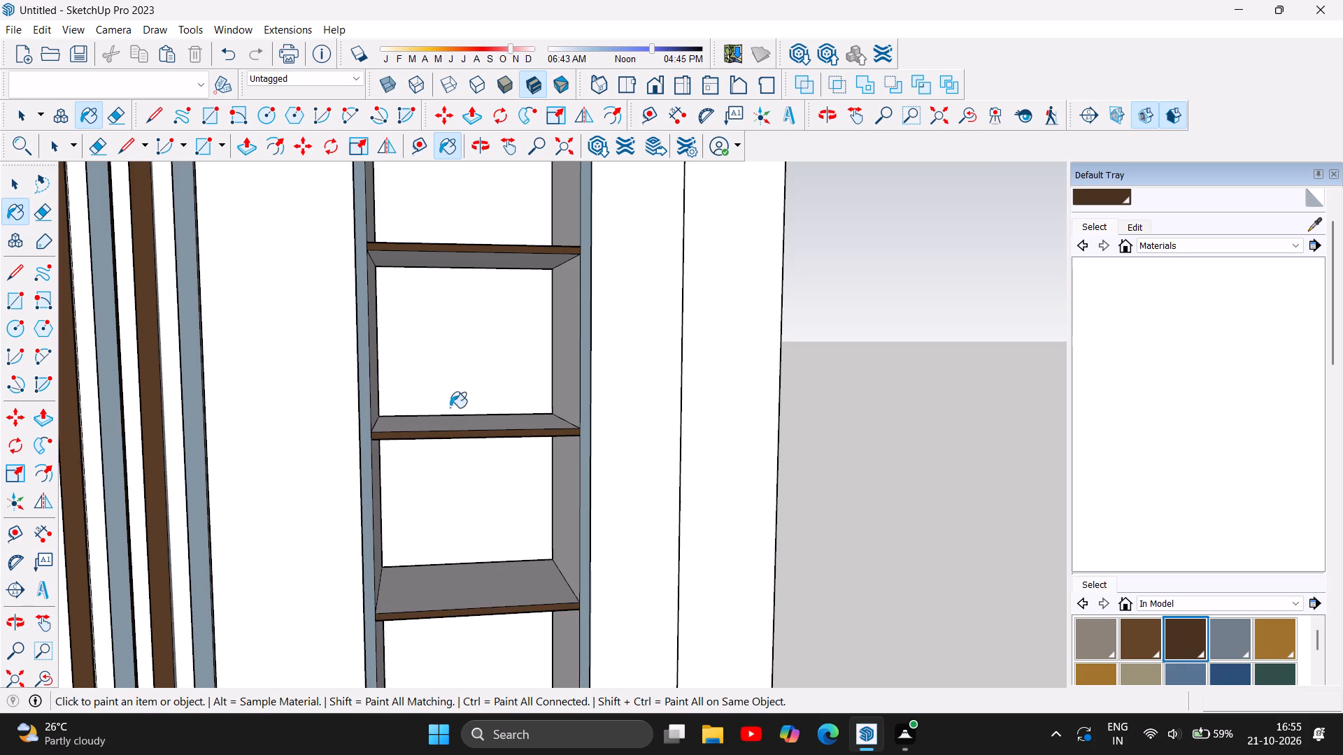
Paint the front edges of the shelf tower's two remaining inner shelves above the cabinet dark brown.
scroll(344, 279, "down", 5)
scroll(450, 659, "up", 8)
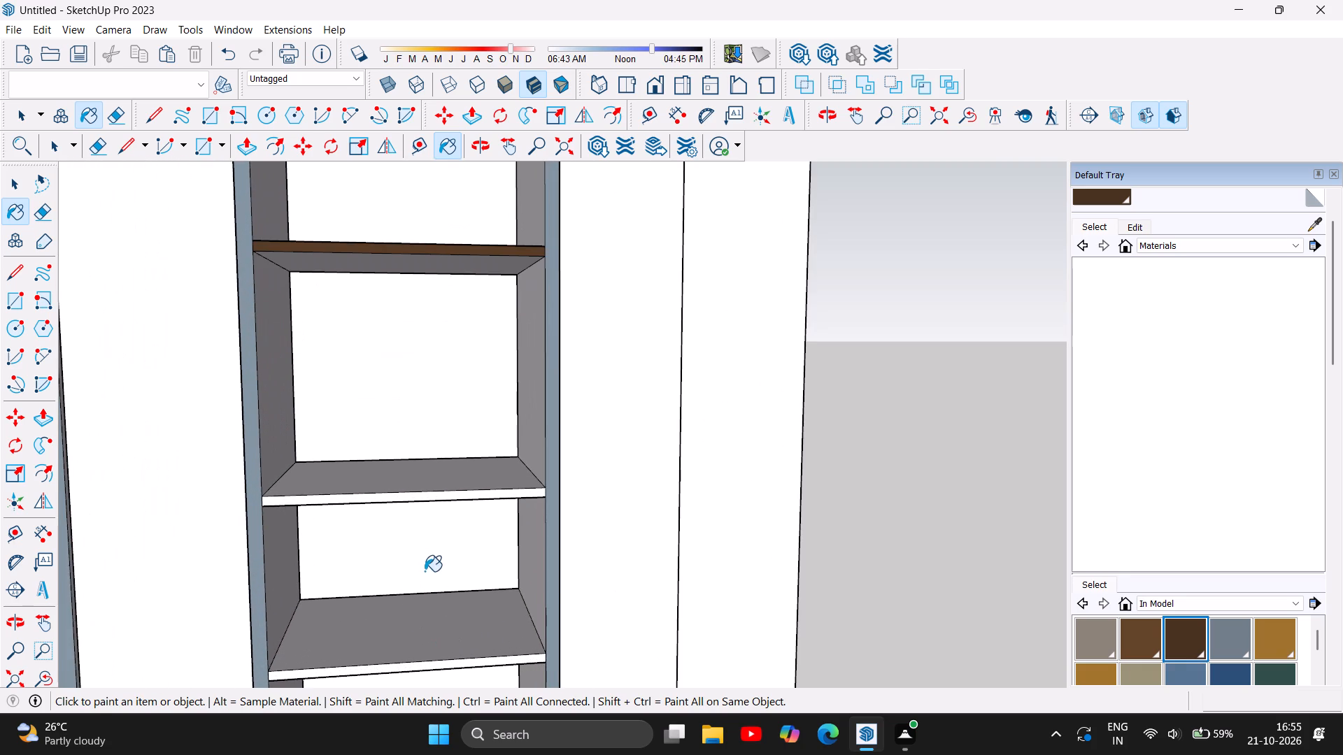
left_click(436, 498)
scroll(403, 387, "down", 2)
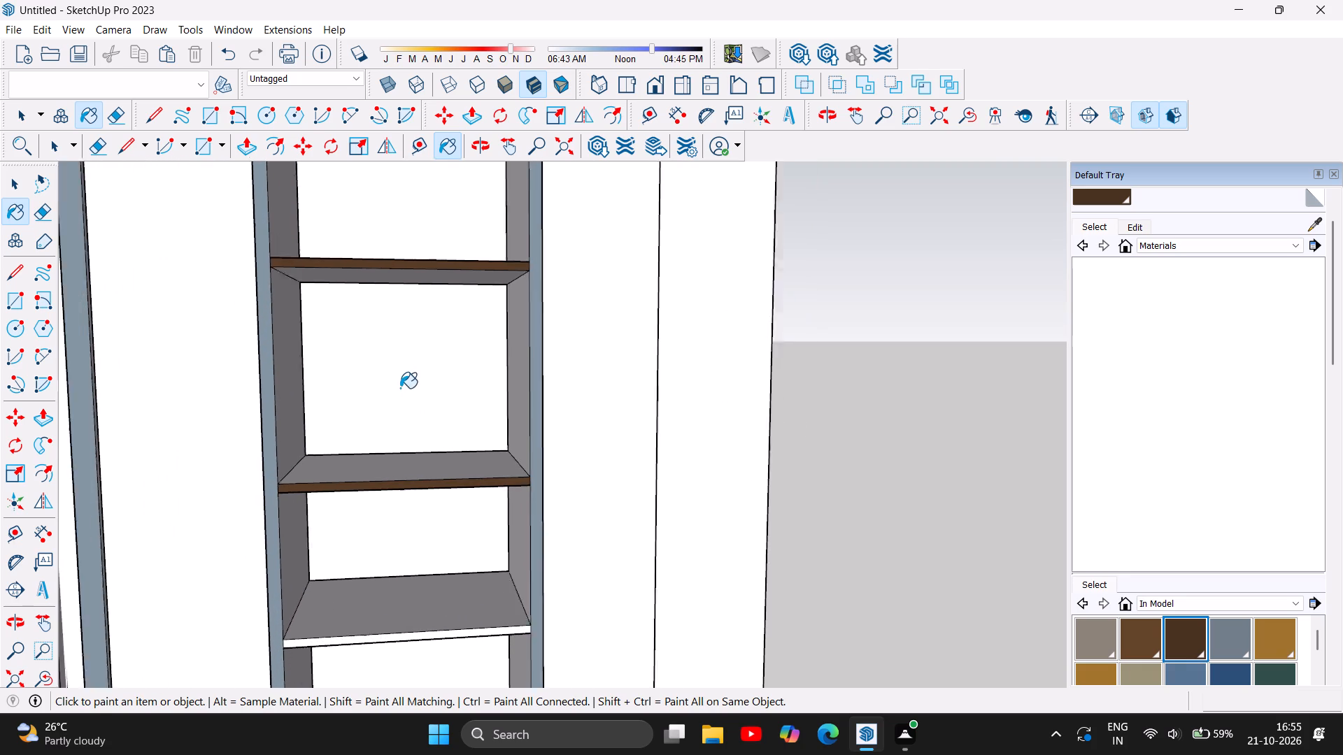
scroll(400, 388, "down", 11)
scroll(406, 477, "up", 15)
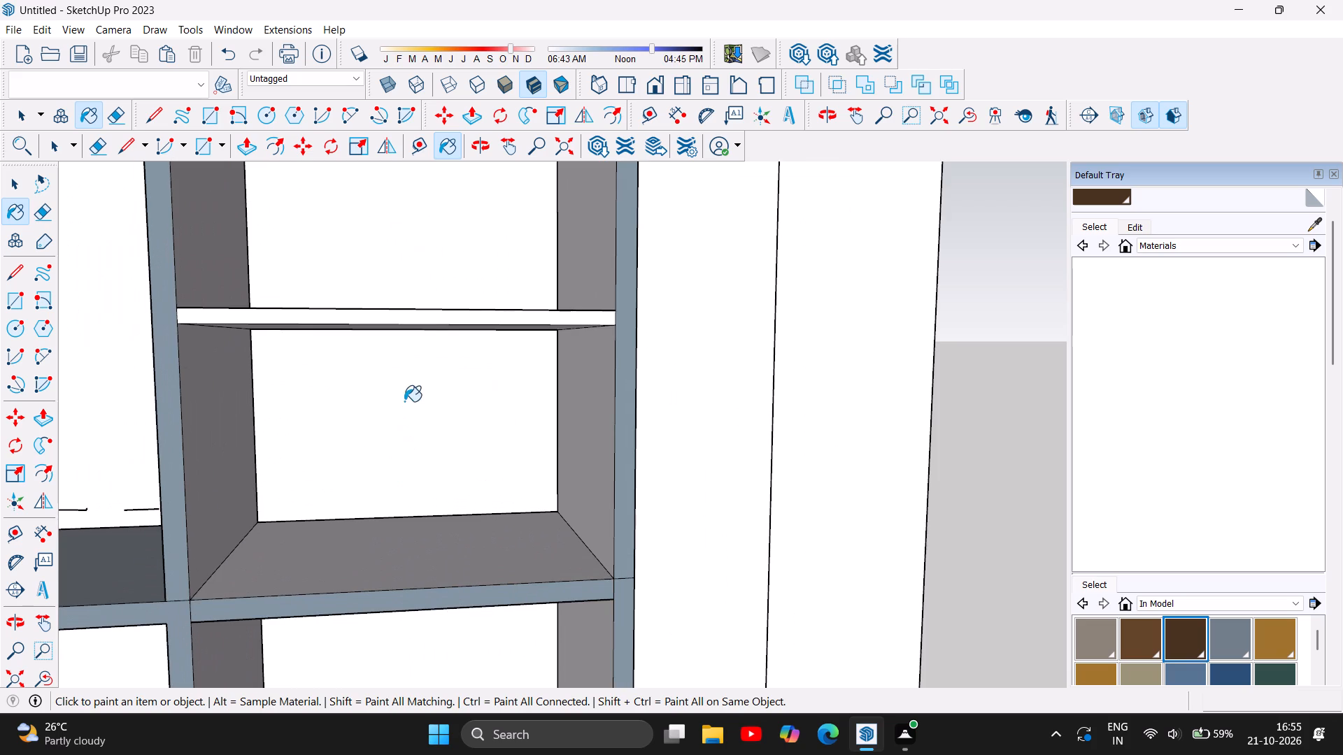
left_click(419, 319)
Examine the painted wall unit as a whole, then its slats, floating shelf and shelf tower up close.
scroll(429, 308, "down", 12)
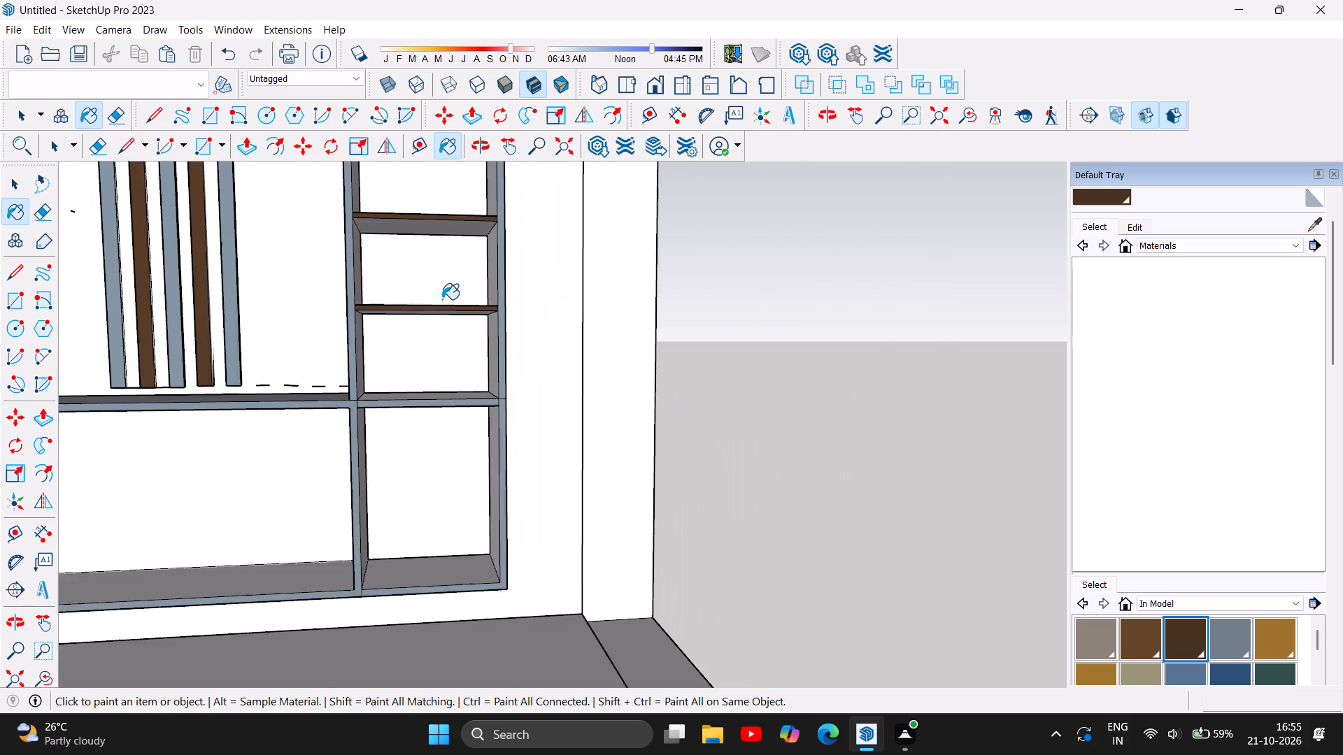
scroll(453, 311, "down", 5)
scroll(527, 470, "down", 6)
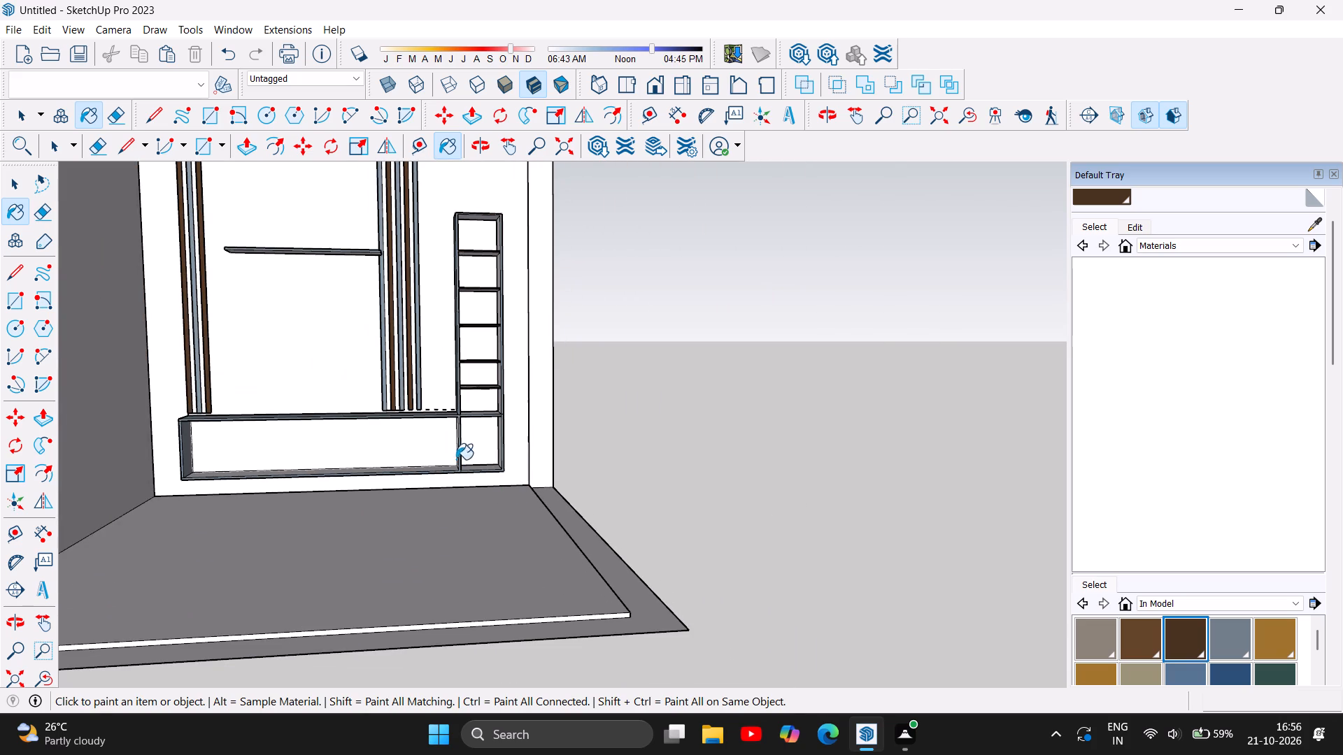
scroll(406, 498, "down", 5)
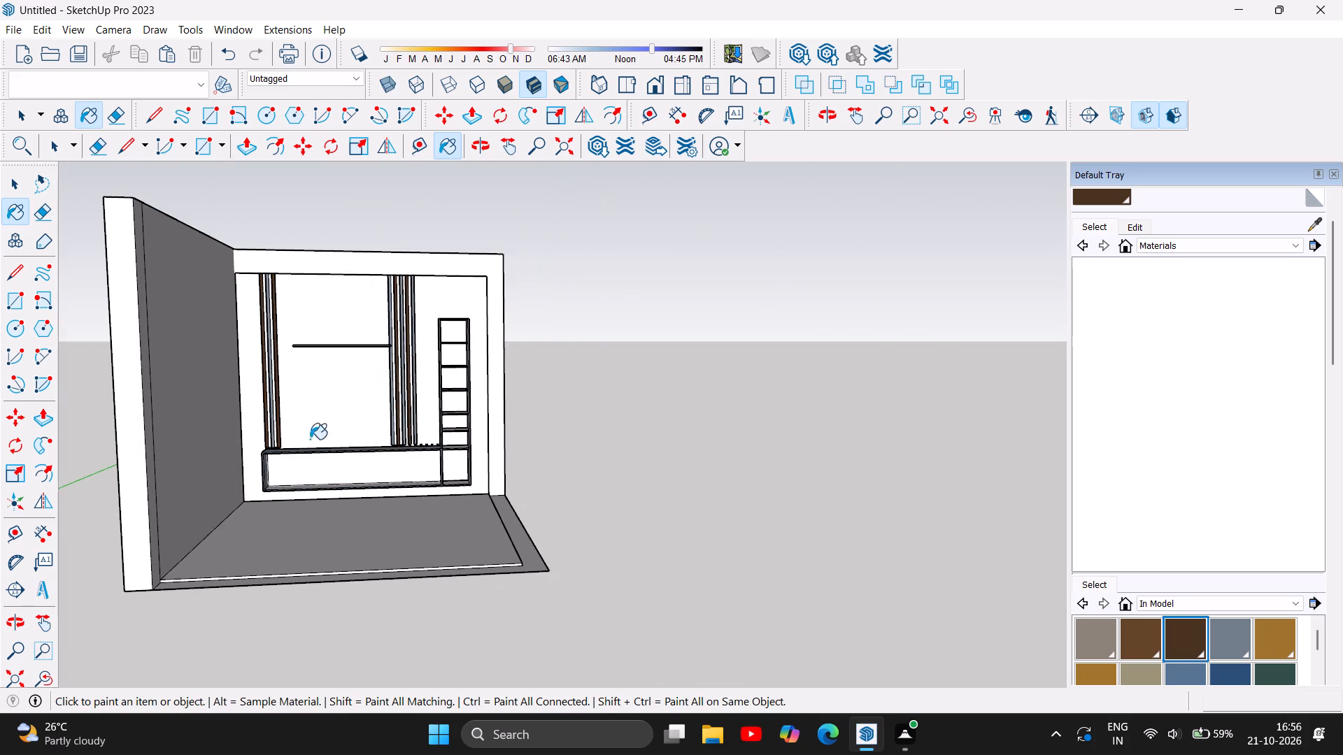
scroll(372, 202, "up", 5)
scroll(562, 340, "down", 8)
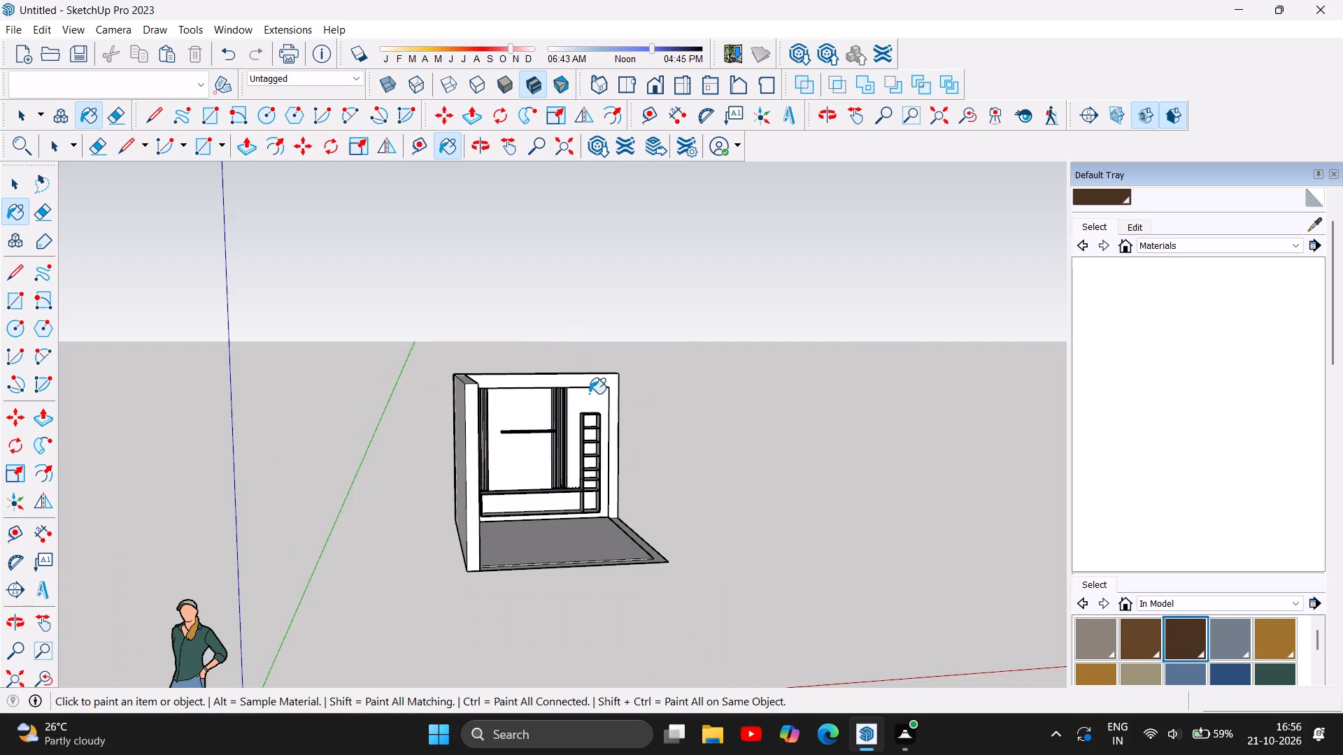
scroll(623, 480, "up", 4)
scroll(506, 343, "up", 4)
scroll(539, 462, "up", 5)
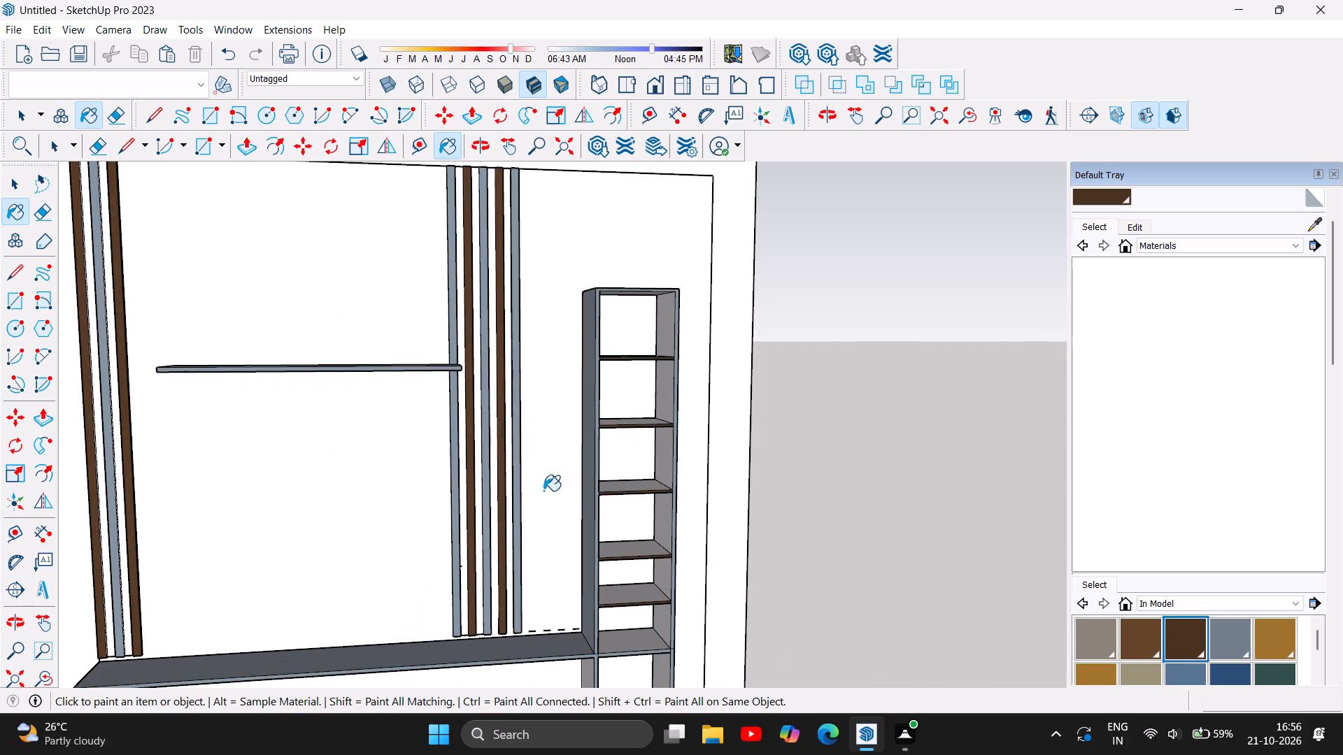
Draw a vertical line from the near end of the first dash beside the blue-grey slat up to the panel's top edge.
scroll(523, 654, "up", 7)
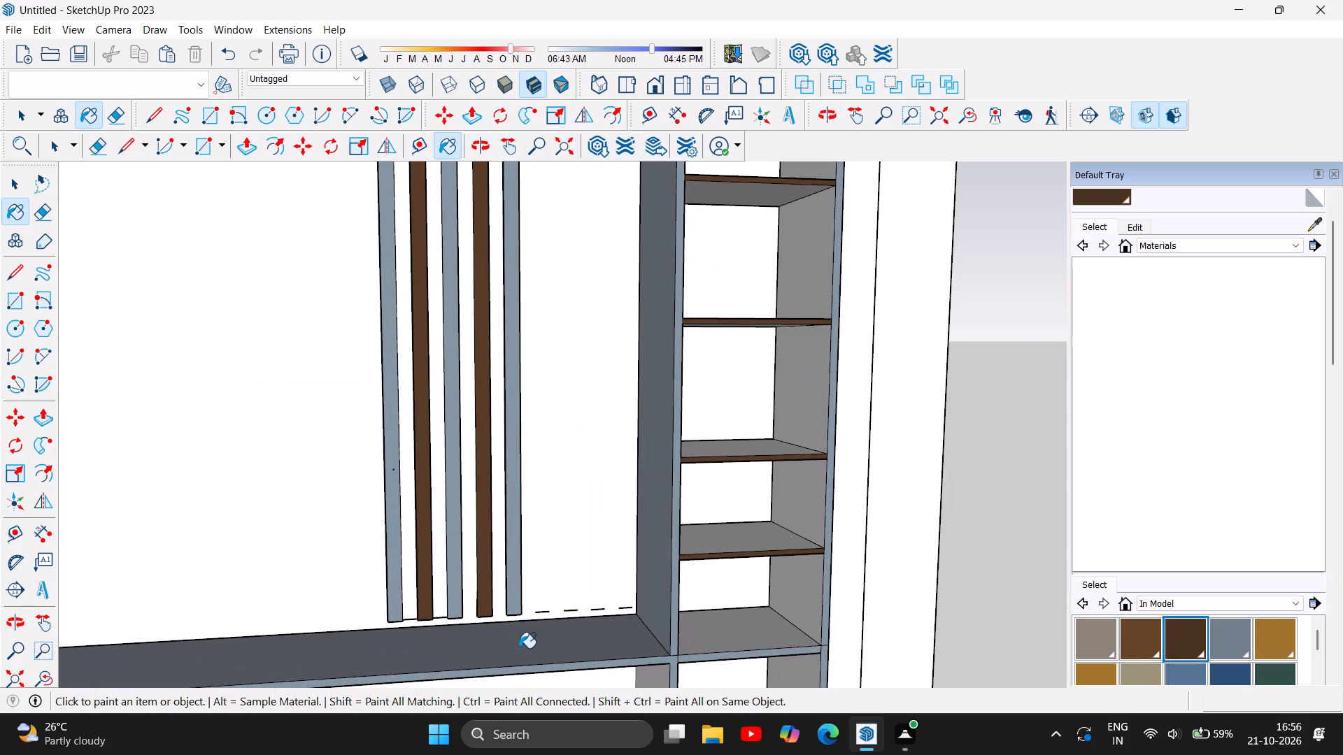
left_click(15, 271)
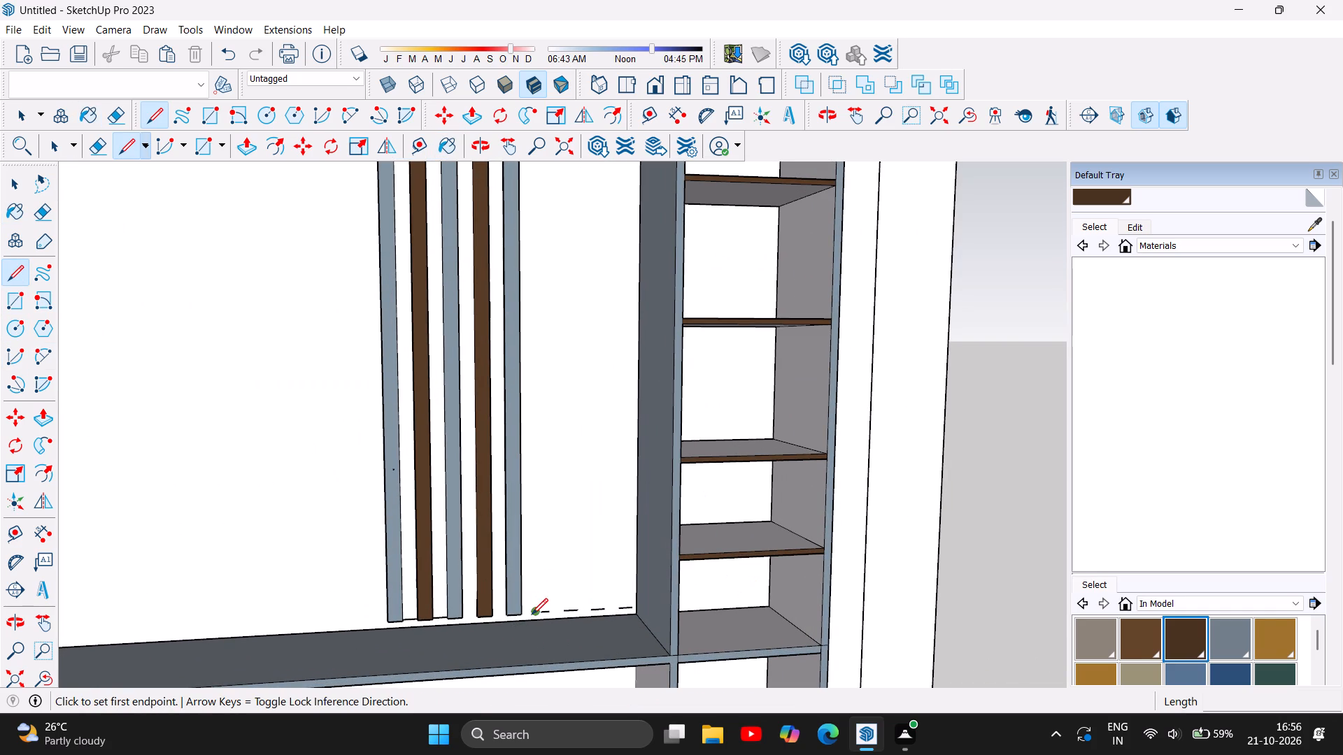
left_click(534, 614)
scroll(459, 714, "down", 5)
scroll(554, 551, "down", 4)
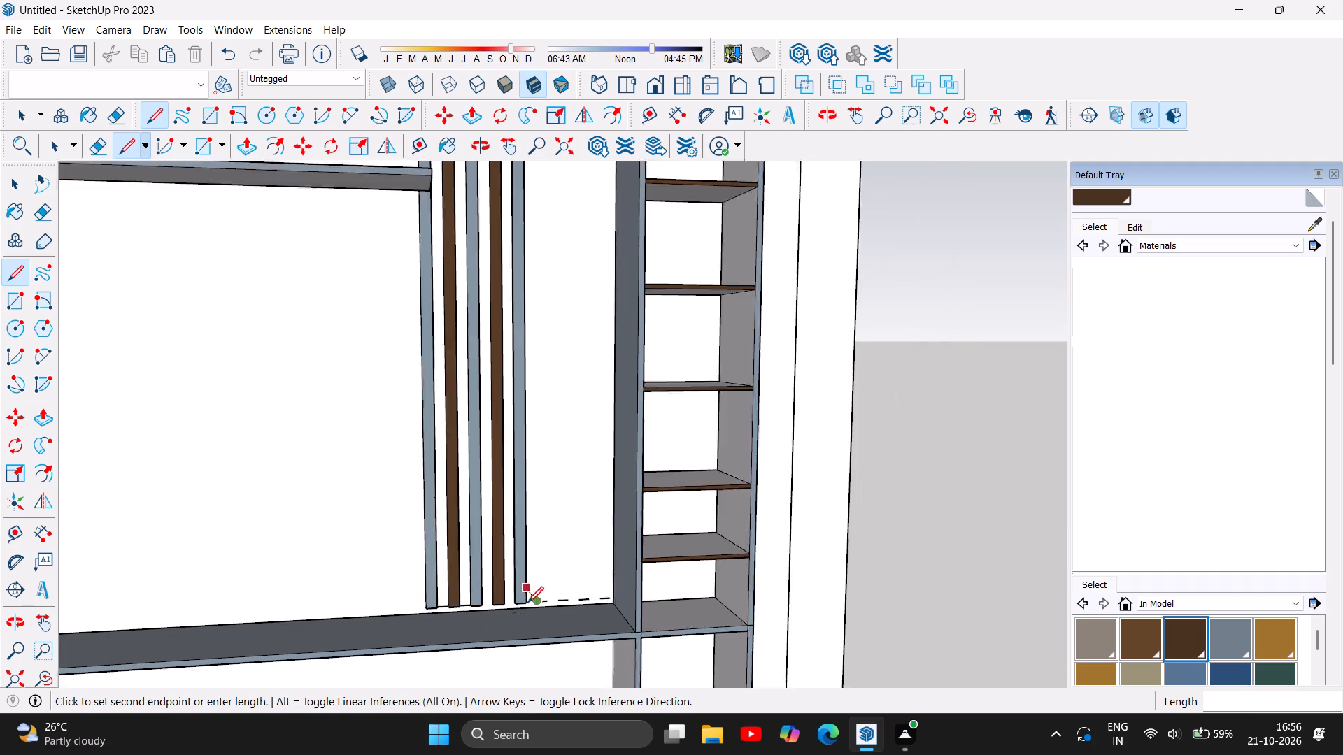
scroll(527, 603, "down", 8)
scroll(557, 315, "up", 6)
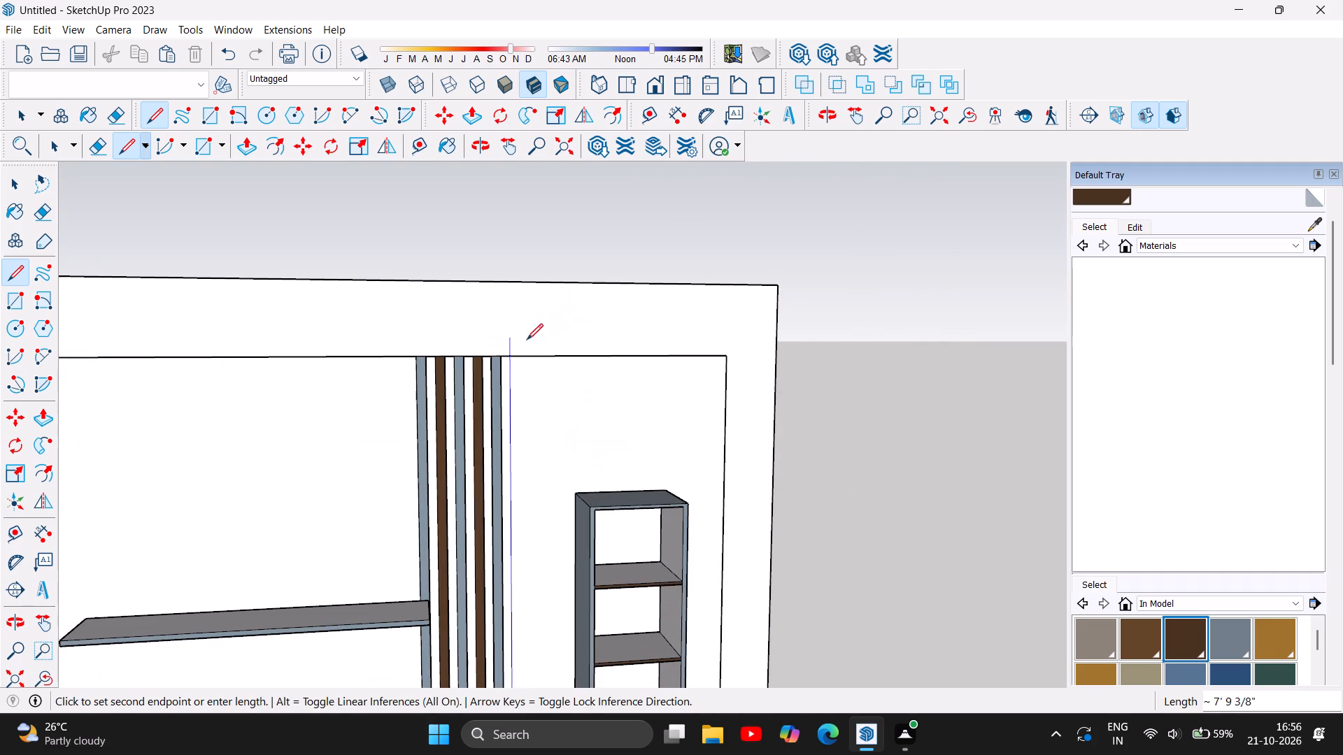
left_click(512, 357)
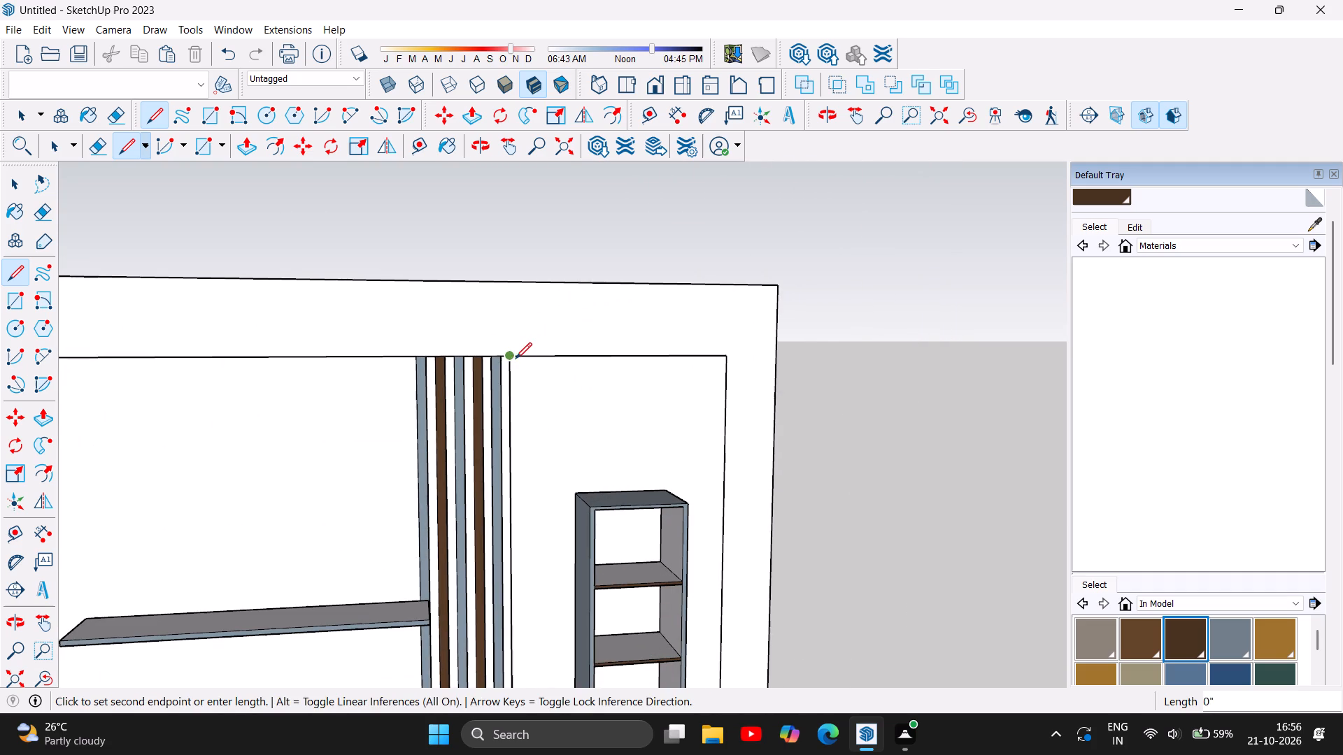
right_click(555, 380)
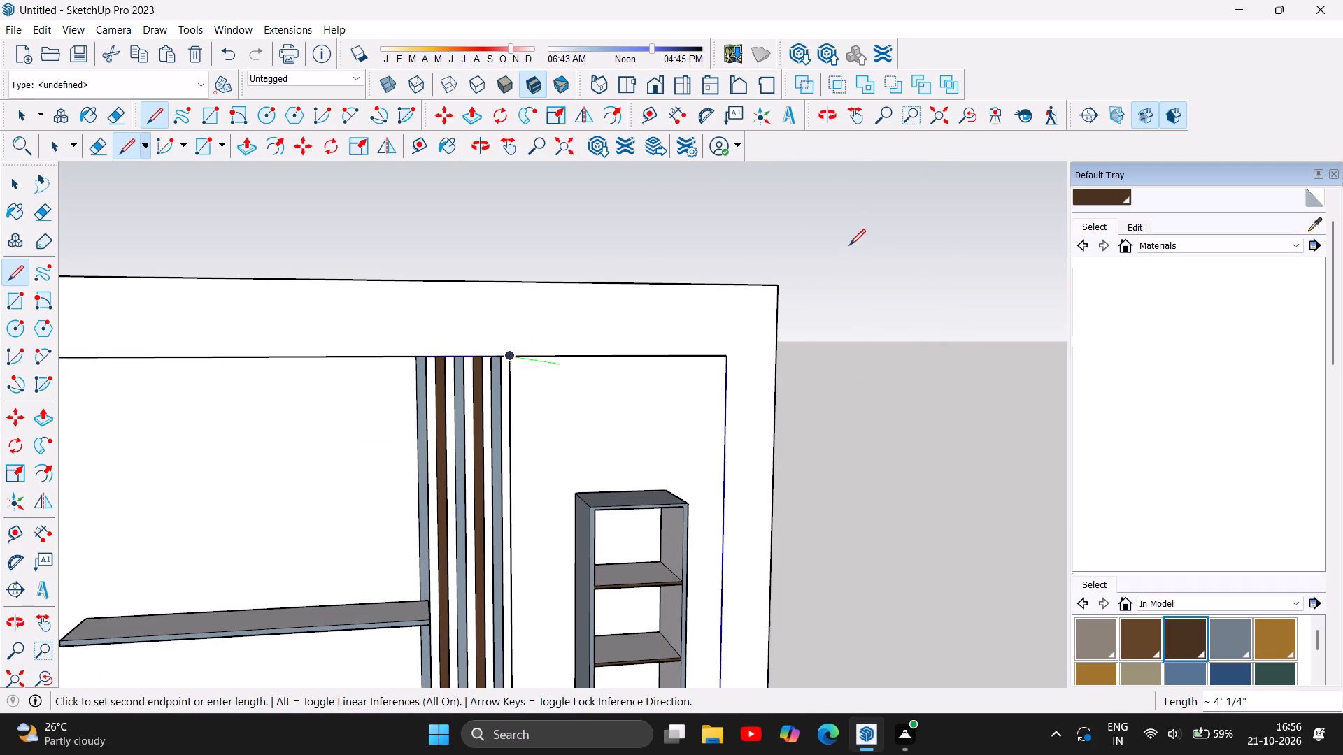
left_click(849, 245)
key("ctrl+z")
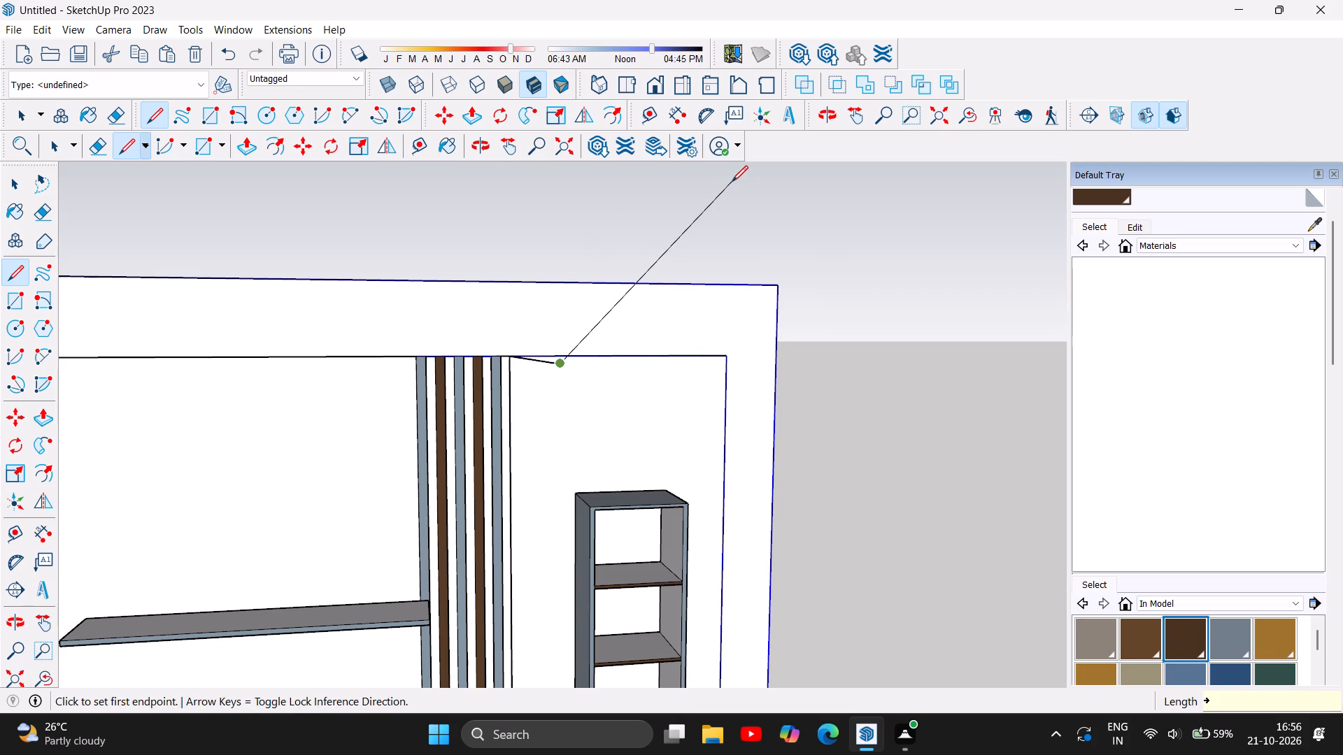
Draw the first new slat's other side, about 7' 6 1/2" long, from the first dash's far end to the panel's top edge.
scroll(462, 221, "down", 4)
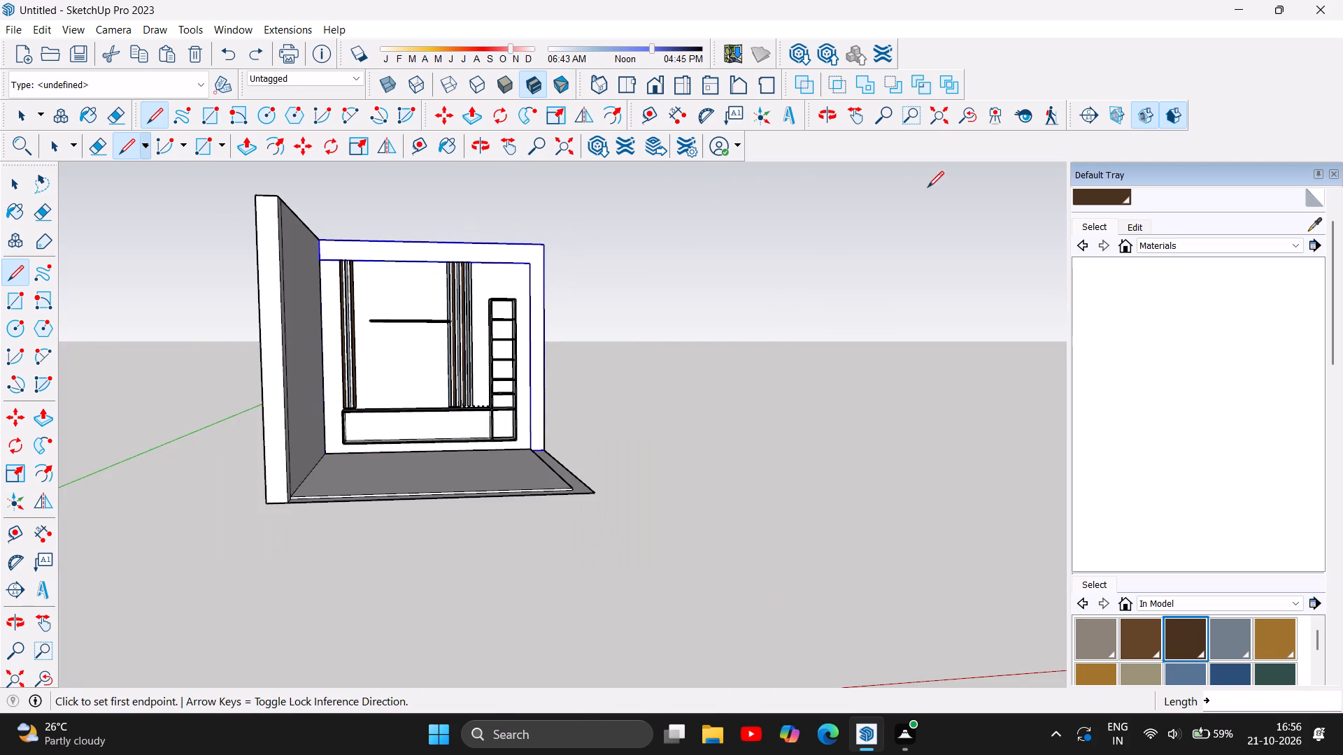
scroll(536, 333, "up", 5)
scroll(402, 498, "up", 7)
scroll(458, 401, "up", 8)
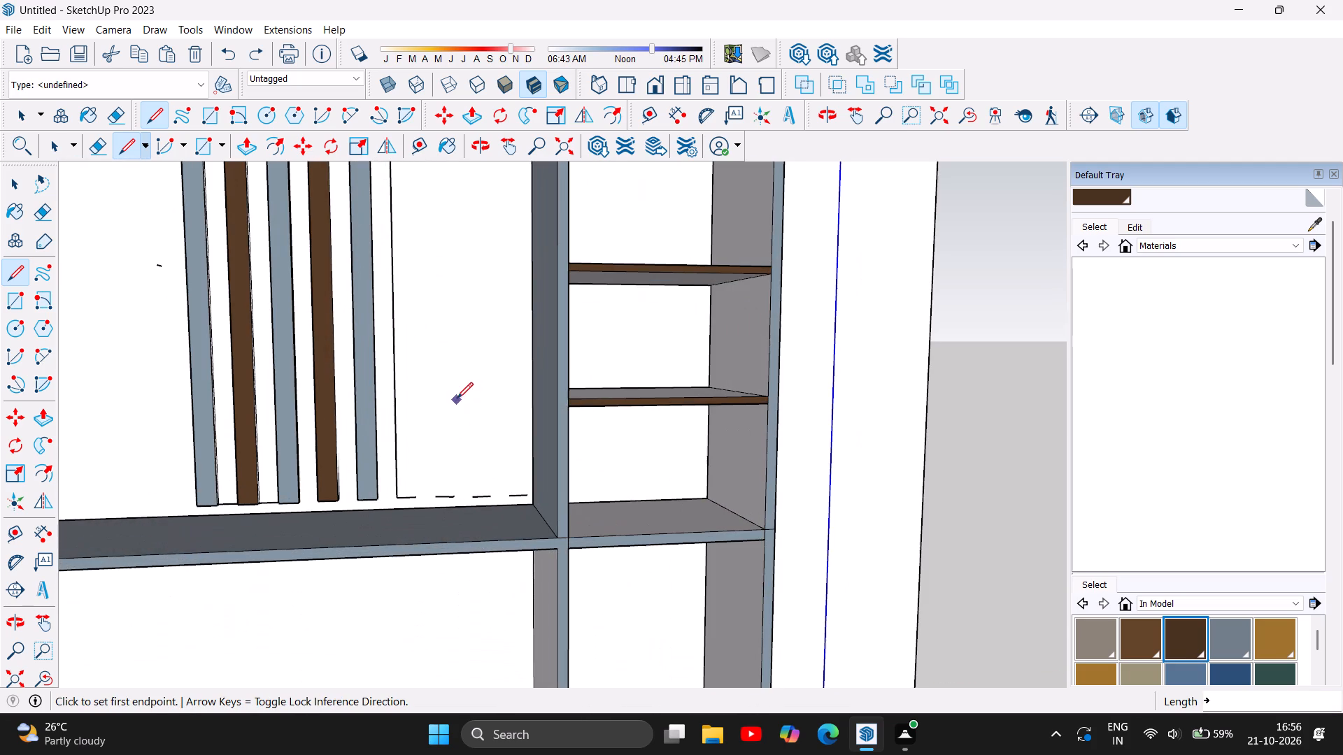
left_click(414, 497)
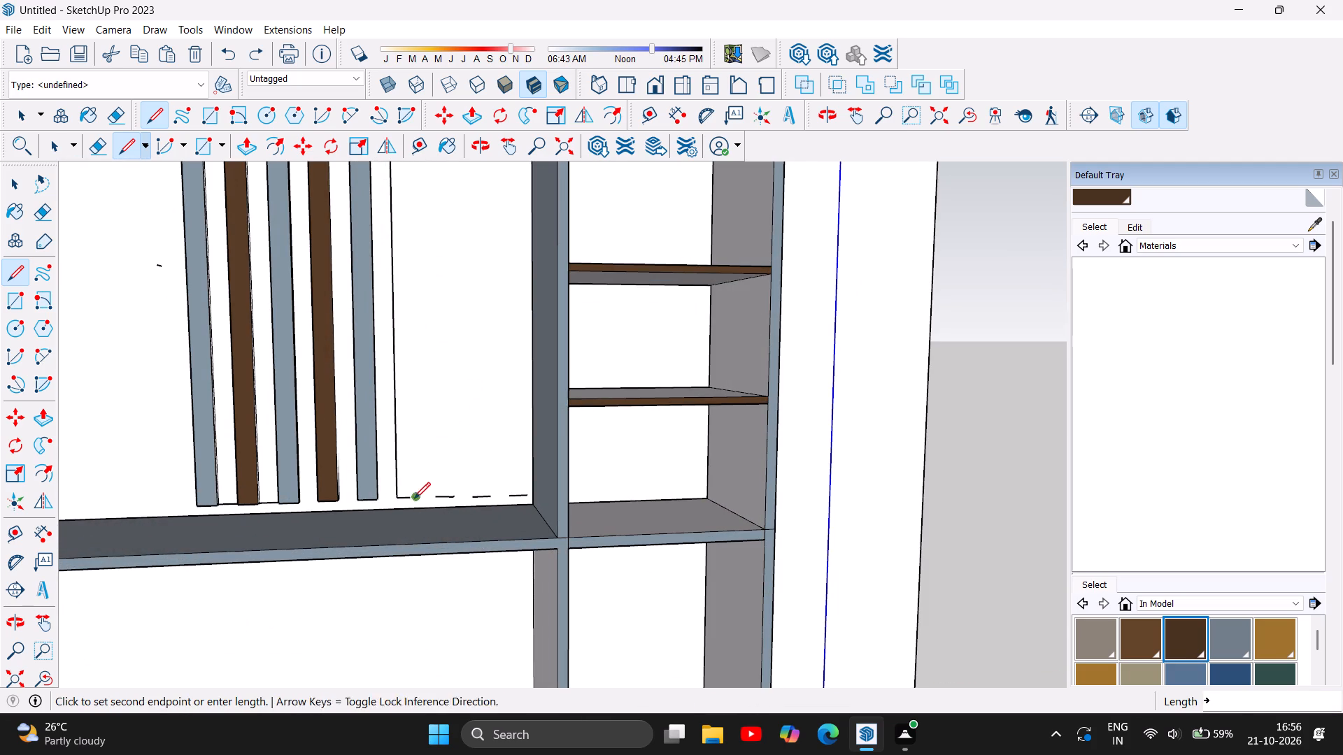
scroll(415, 580, "down", 13)
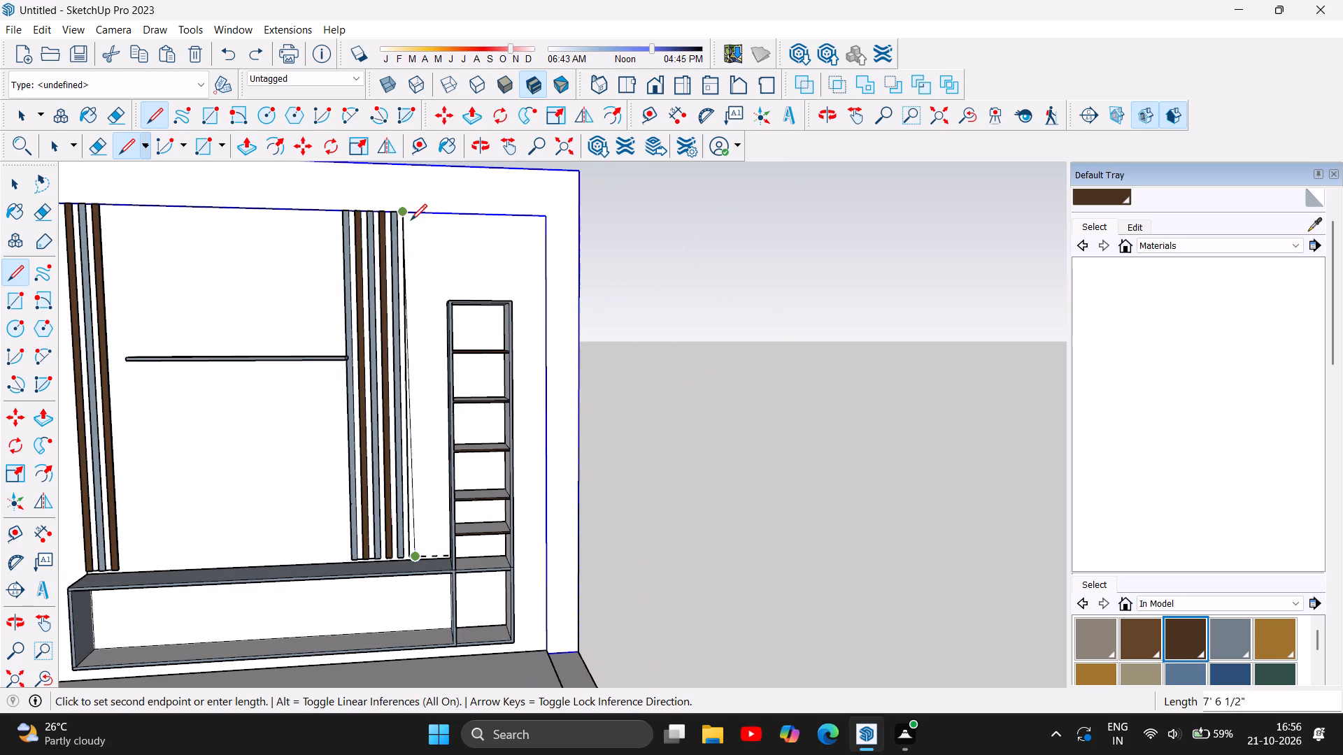
scroll(410, 207, "up", 11)
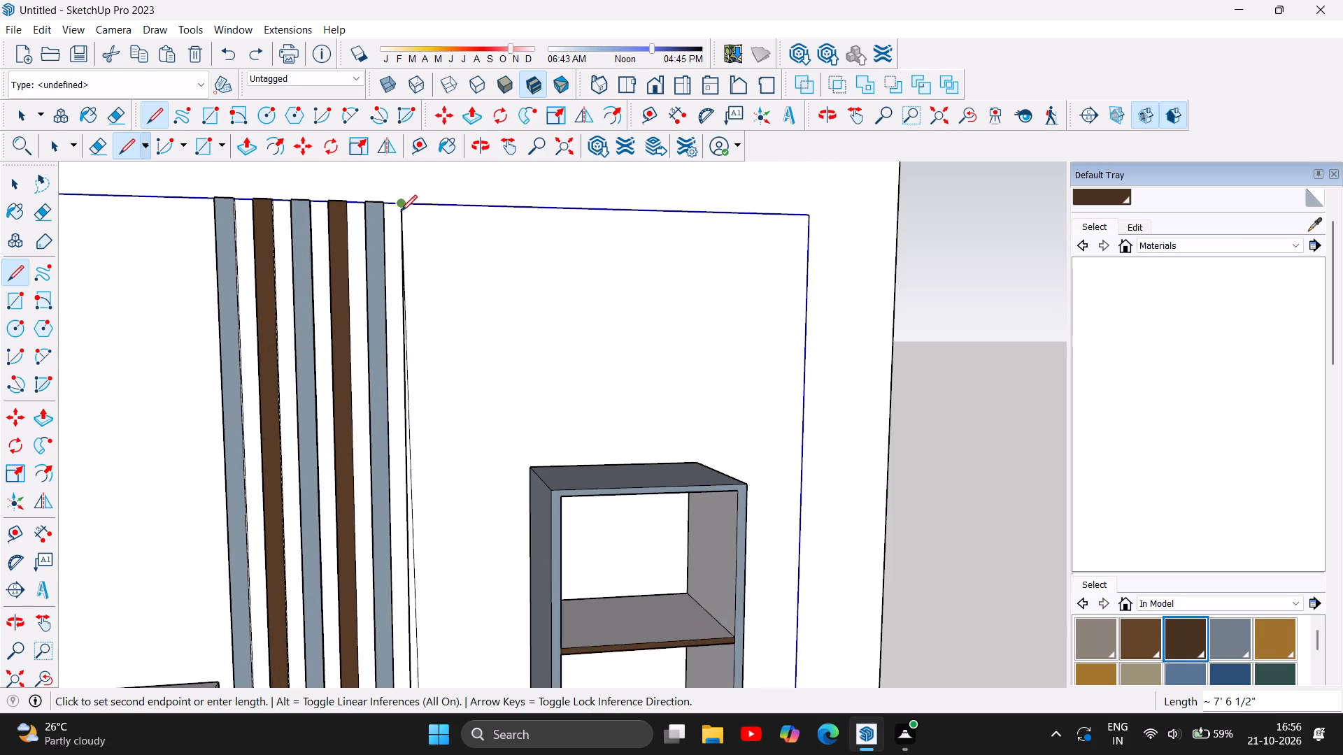
left_click(418, 205)
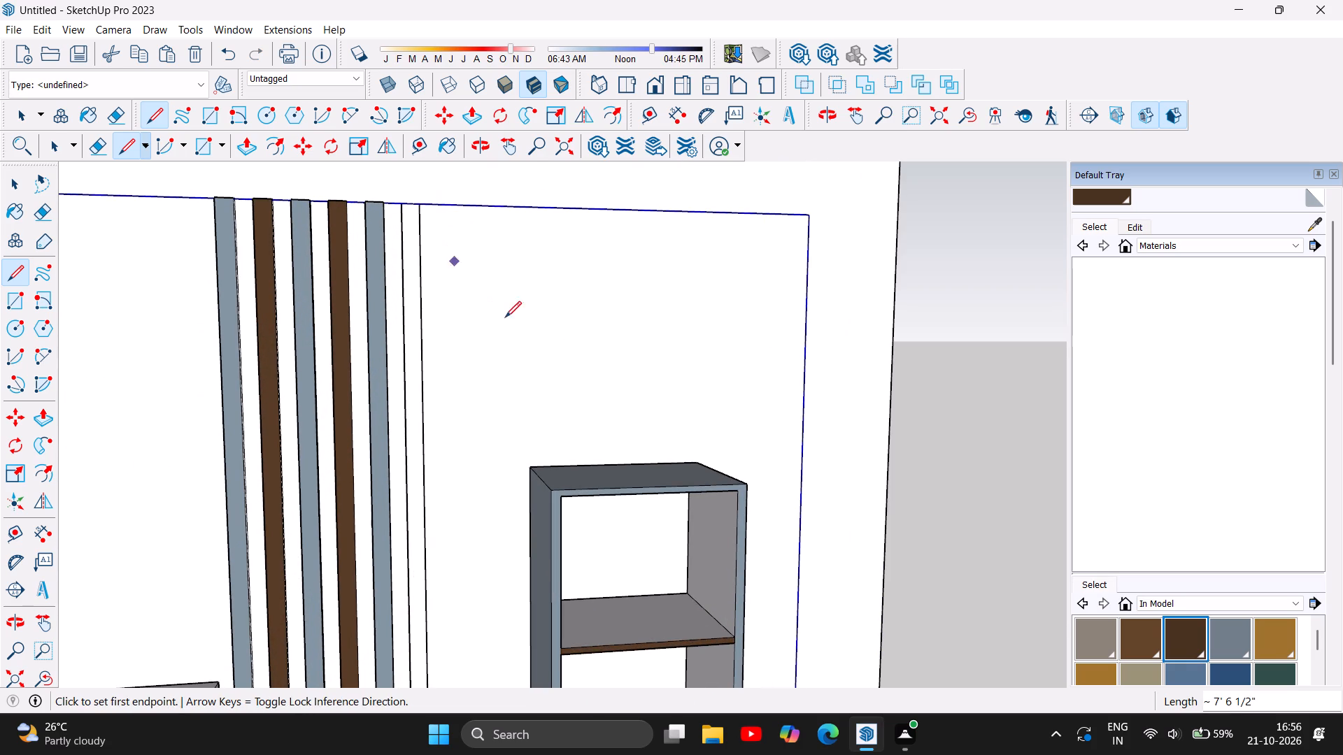
Draw the second new slat's near side, about 7' 6 1/2" long, from the second dash's start to the panel's top edge.
scroll(411, 203, "down", 11)
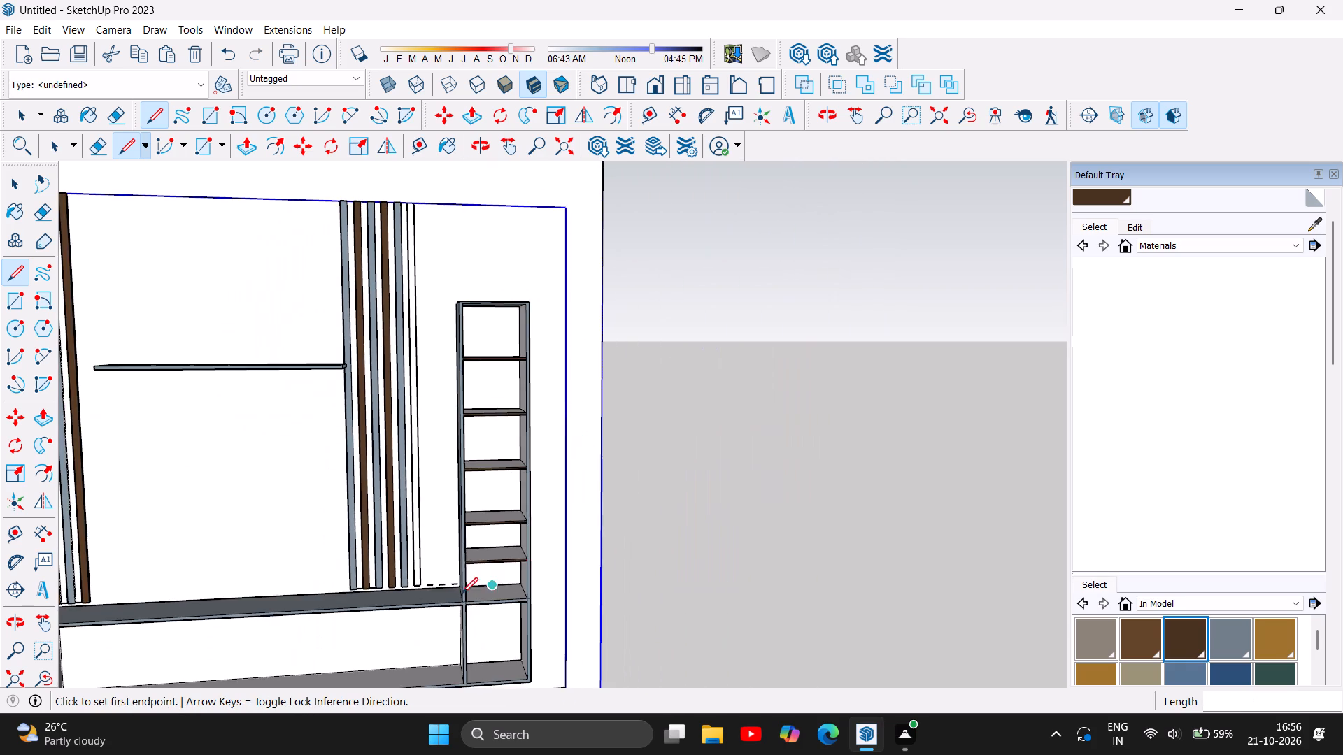
scroll(427, 568, "up", 12)
left_click(424, 631)
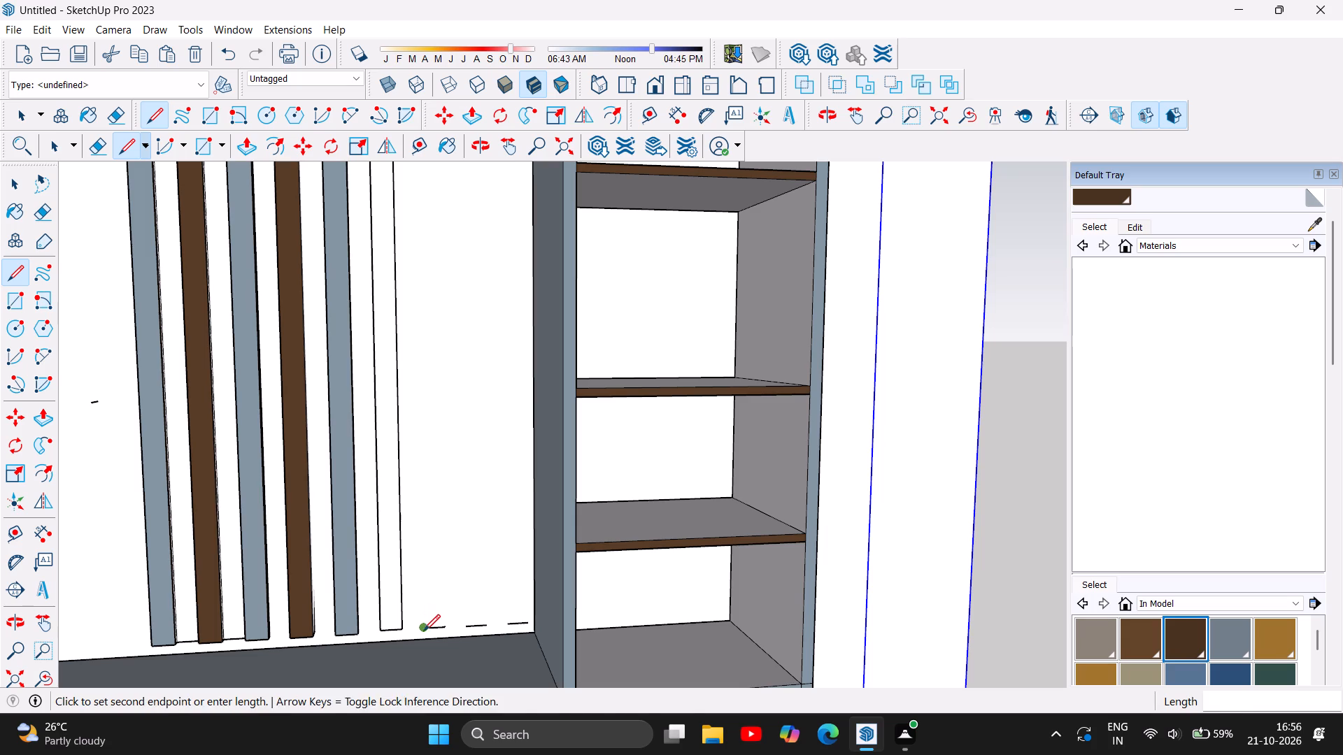
scroll(413, 597, "down", 6)
scroll(417, 670, "down", 6)
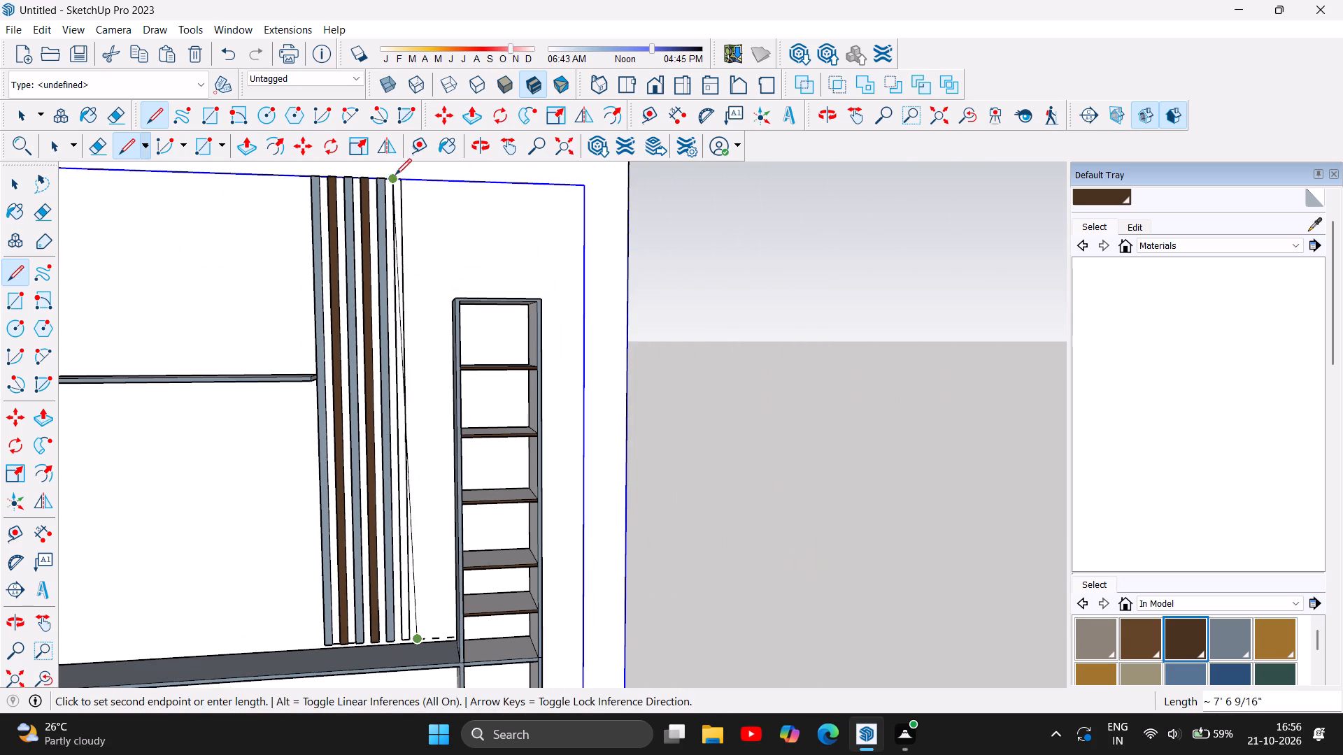
scroll(395, 175, "up", 5)
scroll(465, 183, "up", 5)
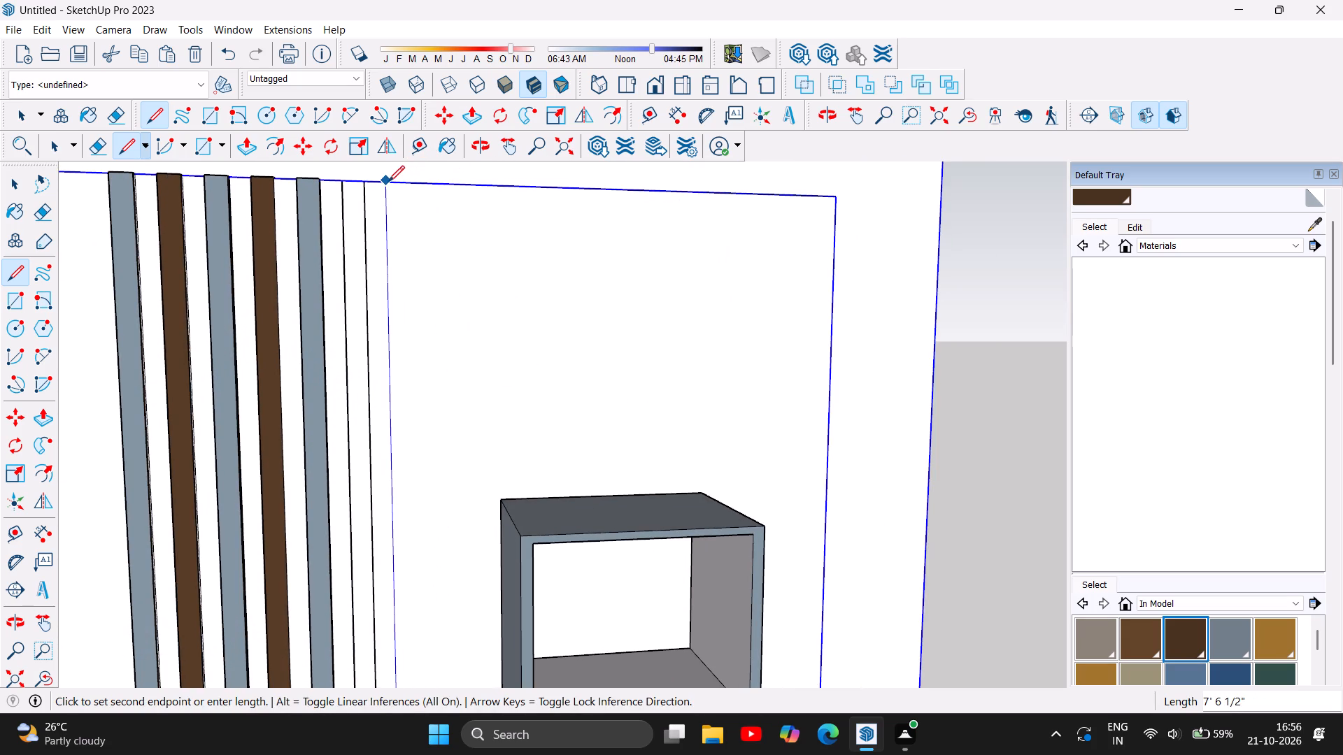
left_click(386, 180)
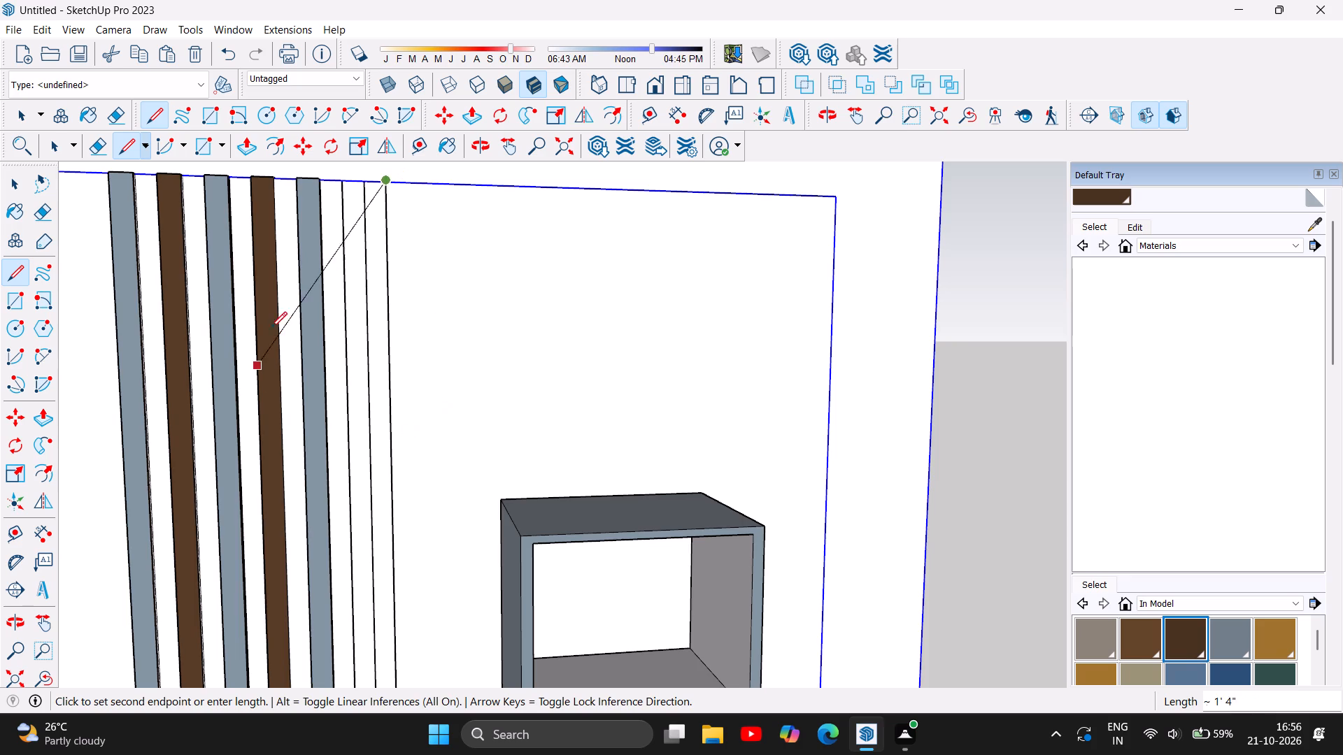
scroll(276, 314, "down", 4)
left_click(841, 215)
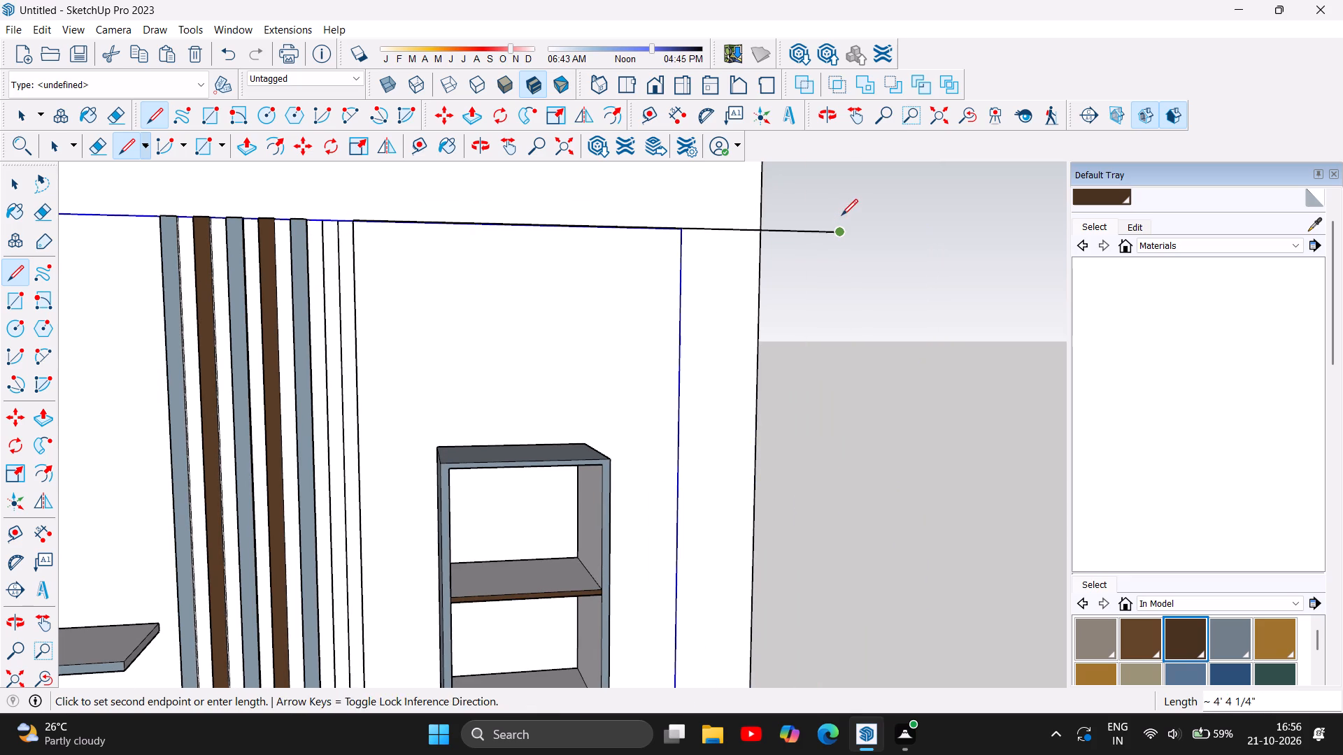
key("ctrl+z")
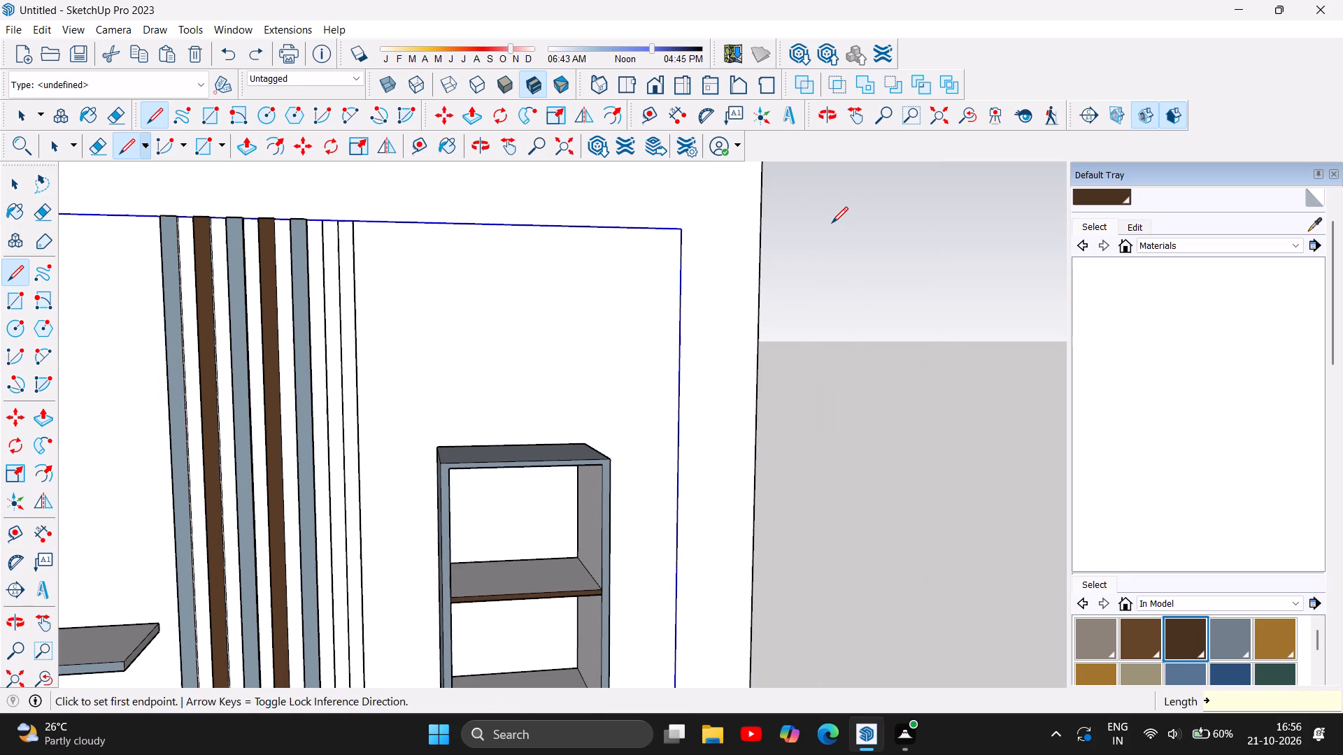
Draw the second new slat's far side, about 7' 6 5/8" long, from the second dash's far end to the panel's top edge.
scroll(438, 305, "down", 11)
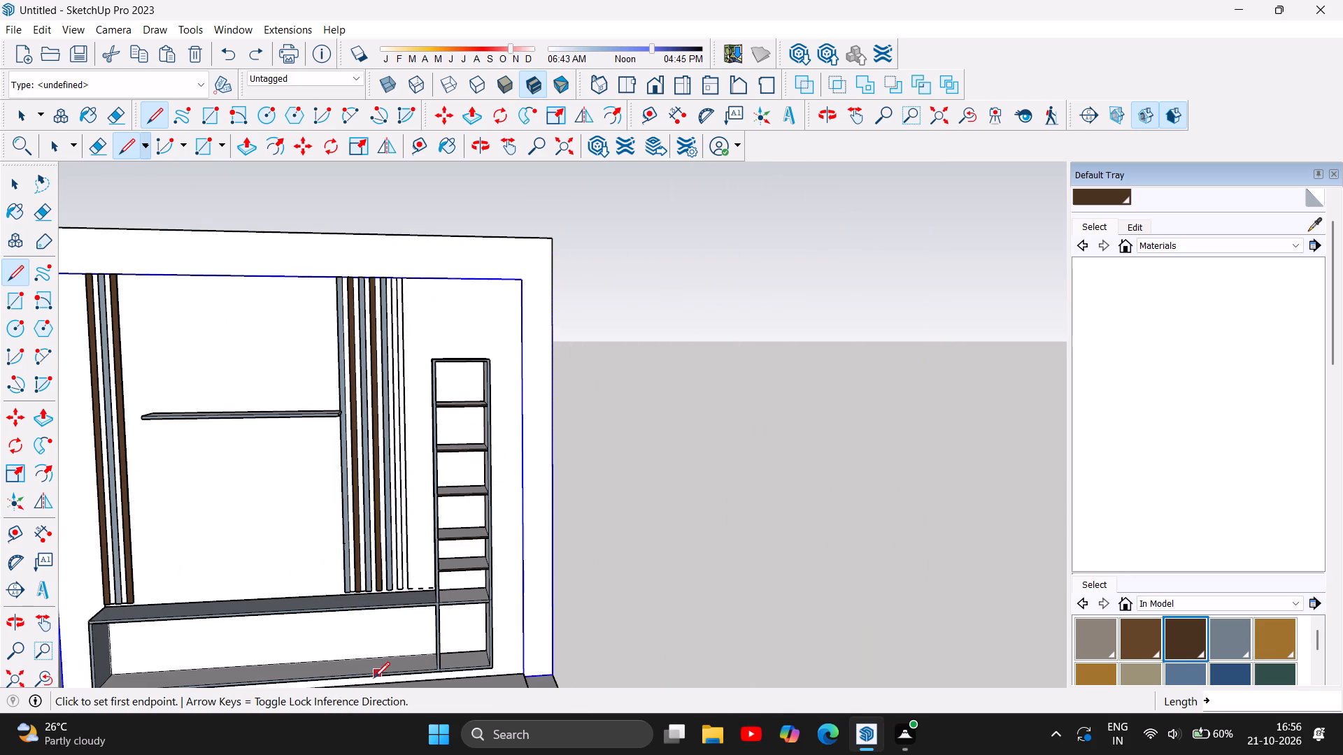
scroll(388, 582, "up", 13)
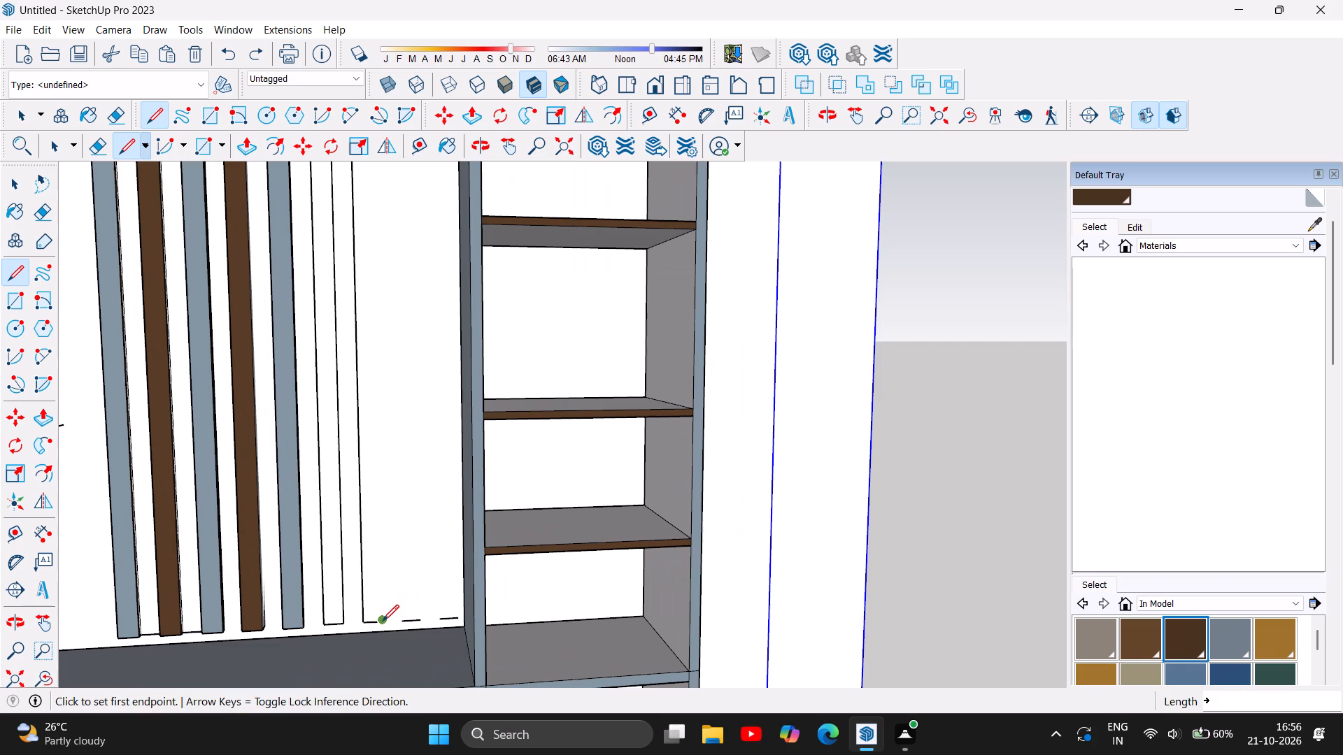
left_click(383, 621)
scroll(390, 709, "down", 7)
scroll(381, 545, "down", 18)
scroll(387, 352, "up", 4)
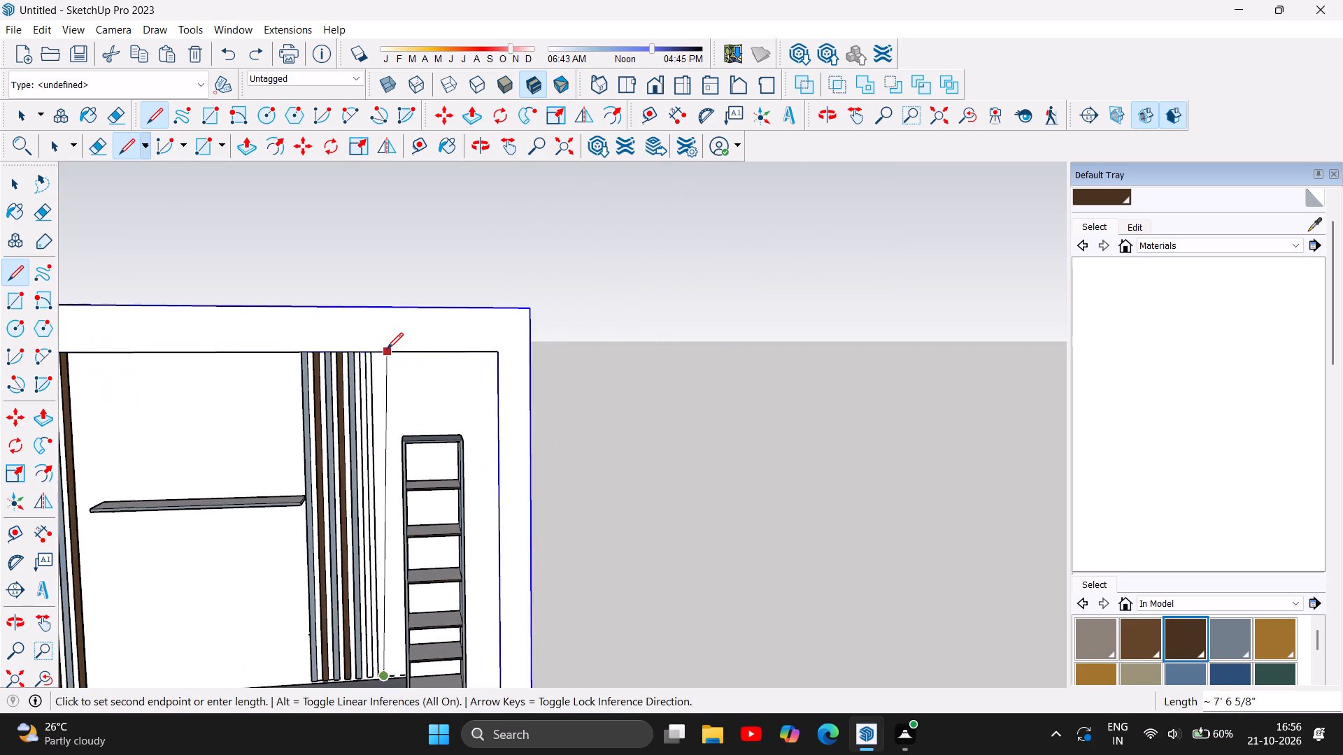
scroll(371, 347, "up", 11)
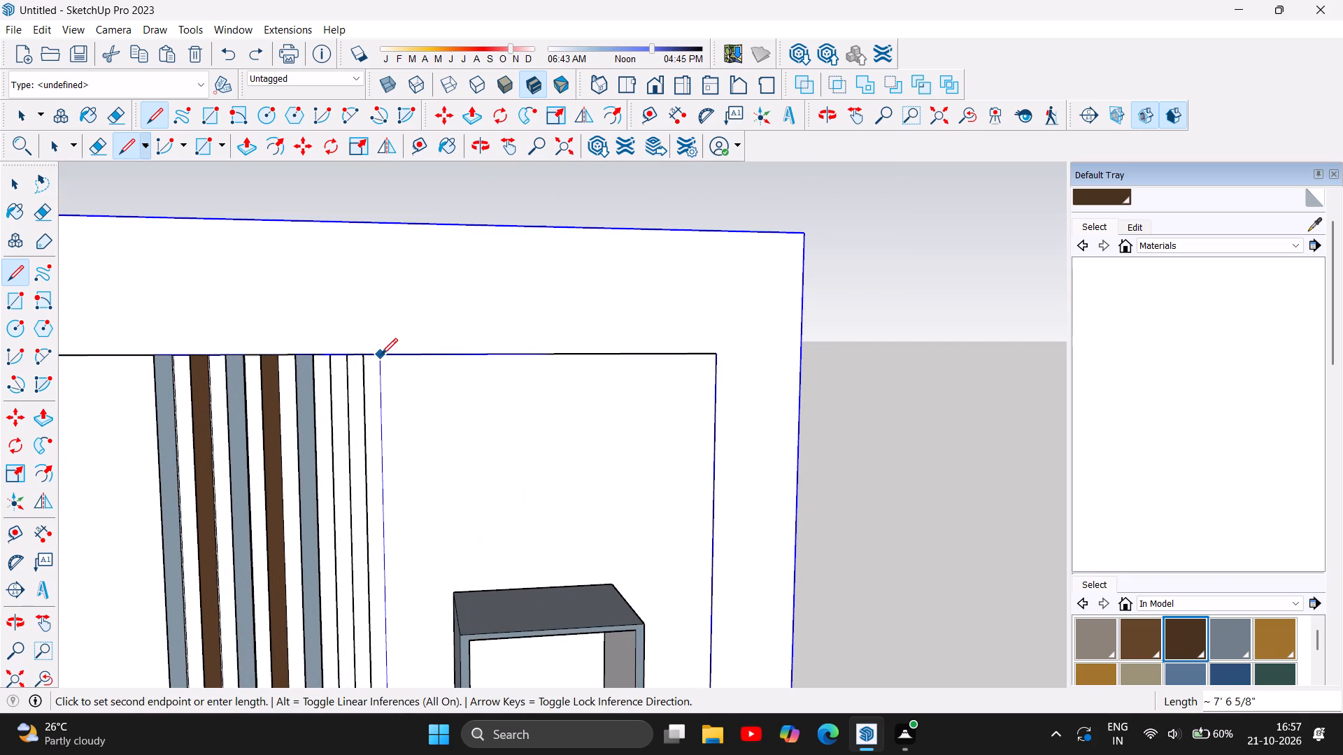
left_click(381, 354)
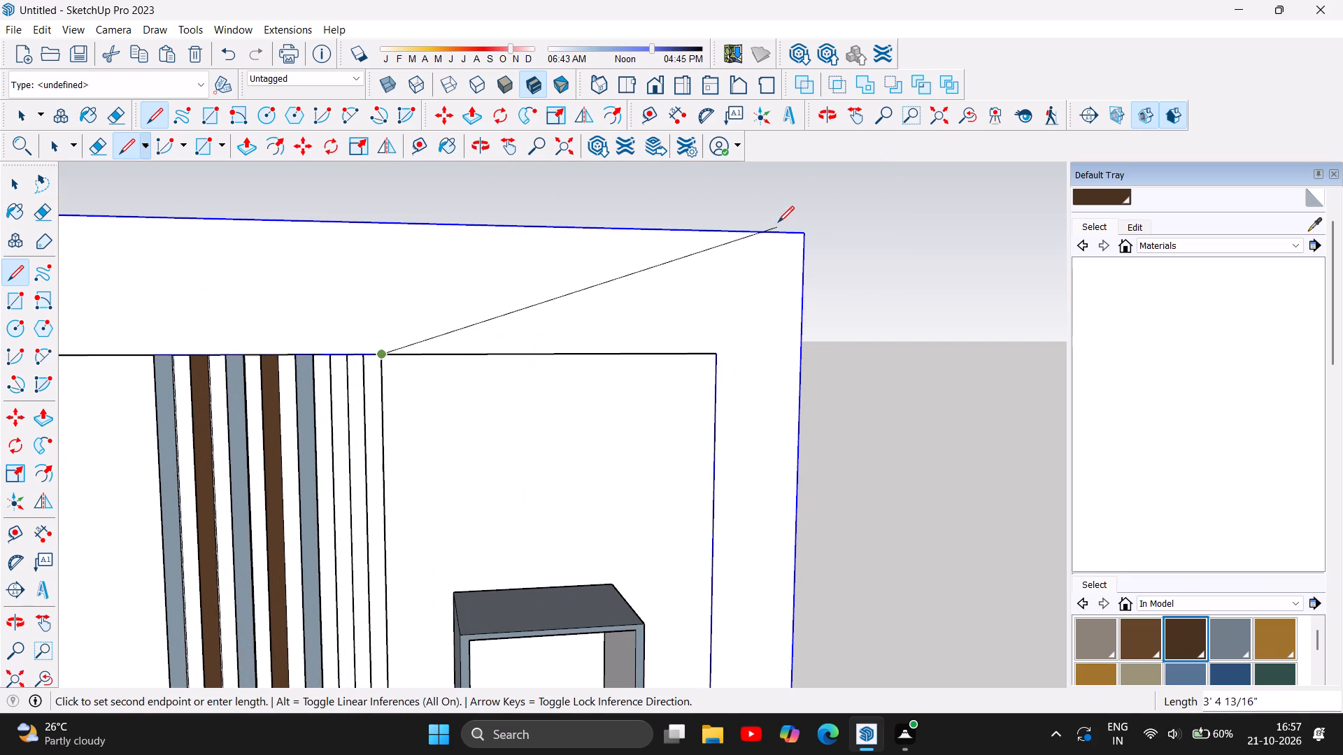
key("Escape")
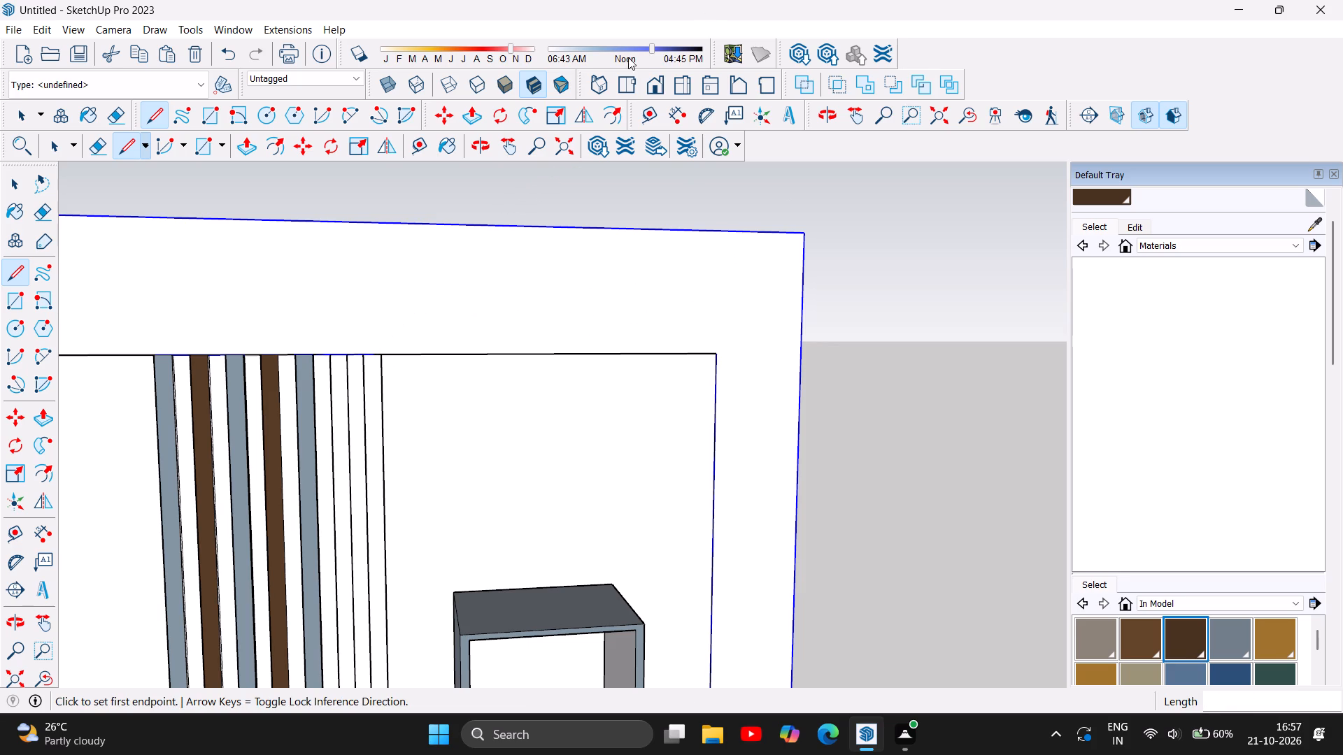
Draw the third new slat's near side, about 7' 6 11/16" long, from the third dash's start to the panel's top edge.
scroll(296, 322, "down", 7)
scroll(294, 233, "down", 6)
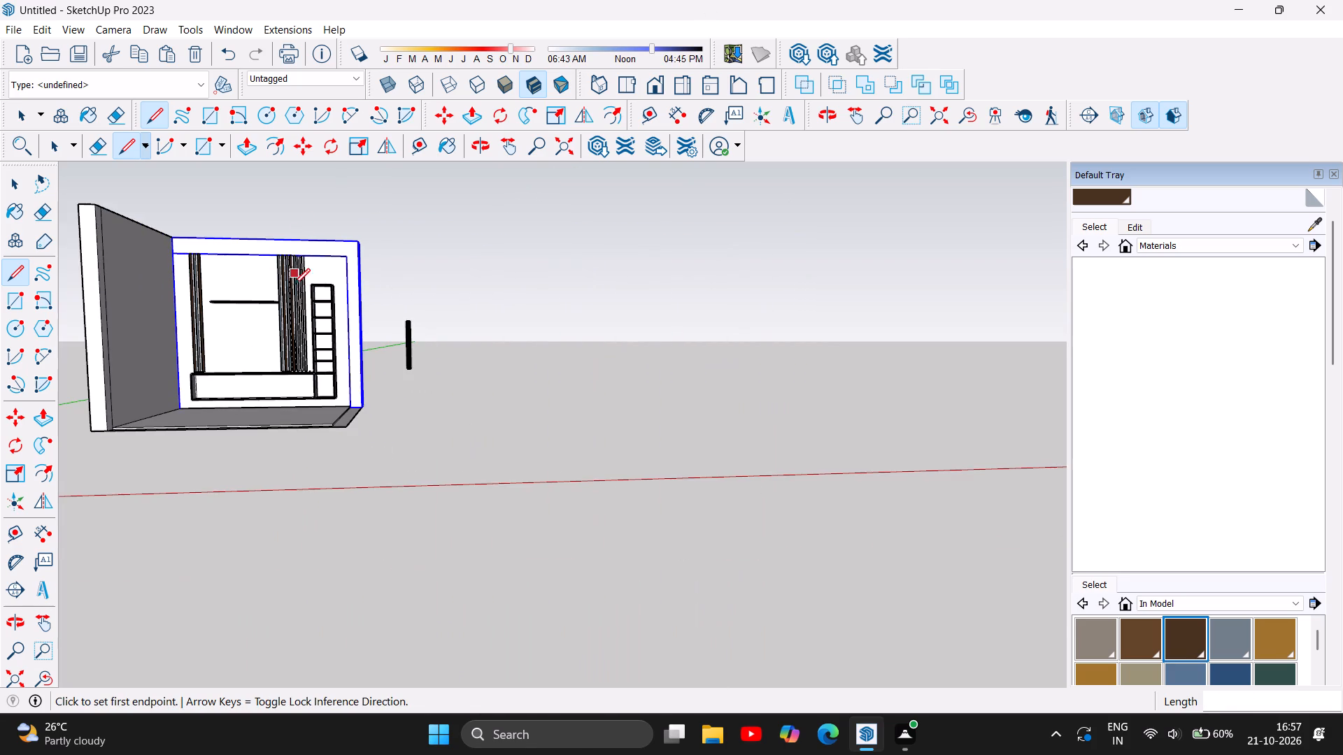
scroll(316, 282, "up", 5)
scroll(301, 389, "up", 9)
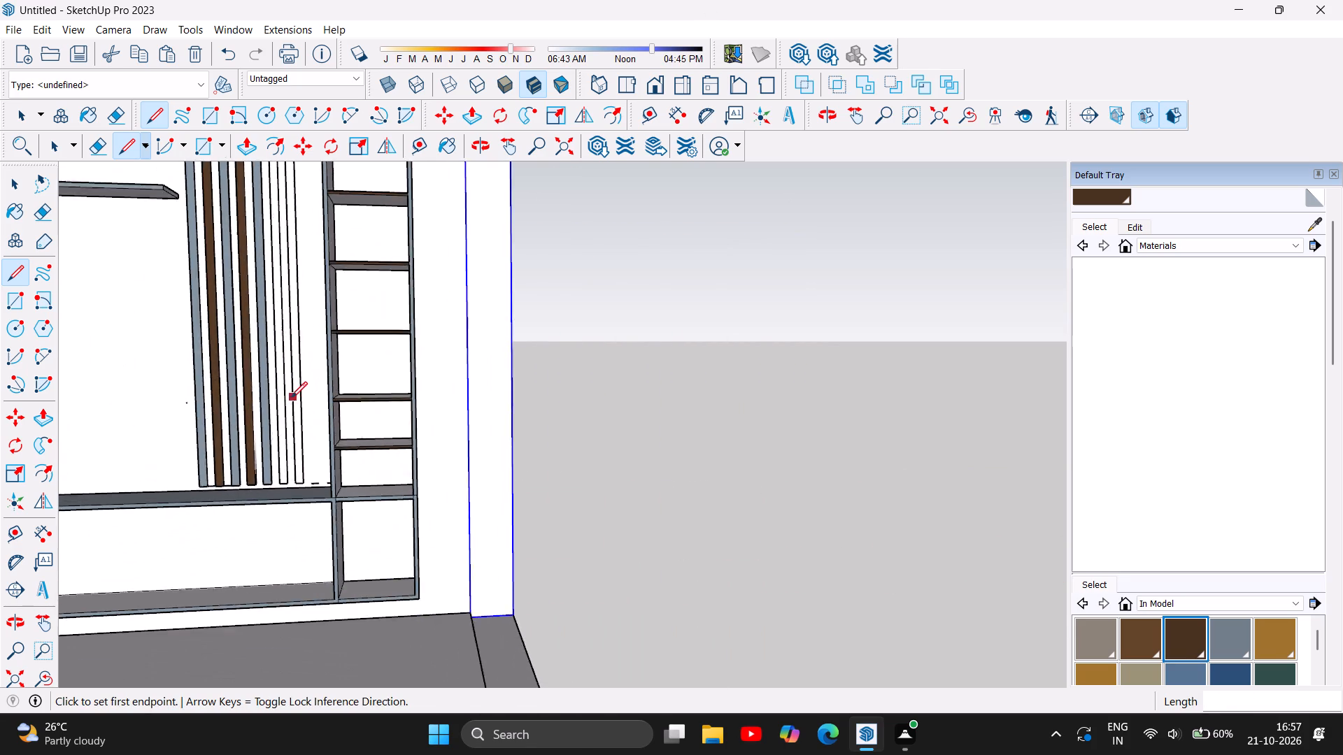
scroll(291, 398, "up", 7)
scroll(276, 545, "up", 6)
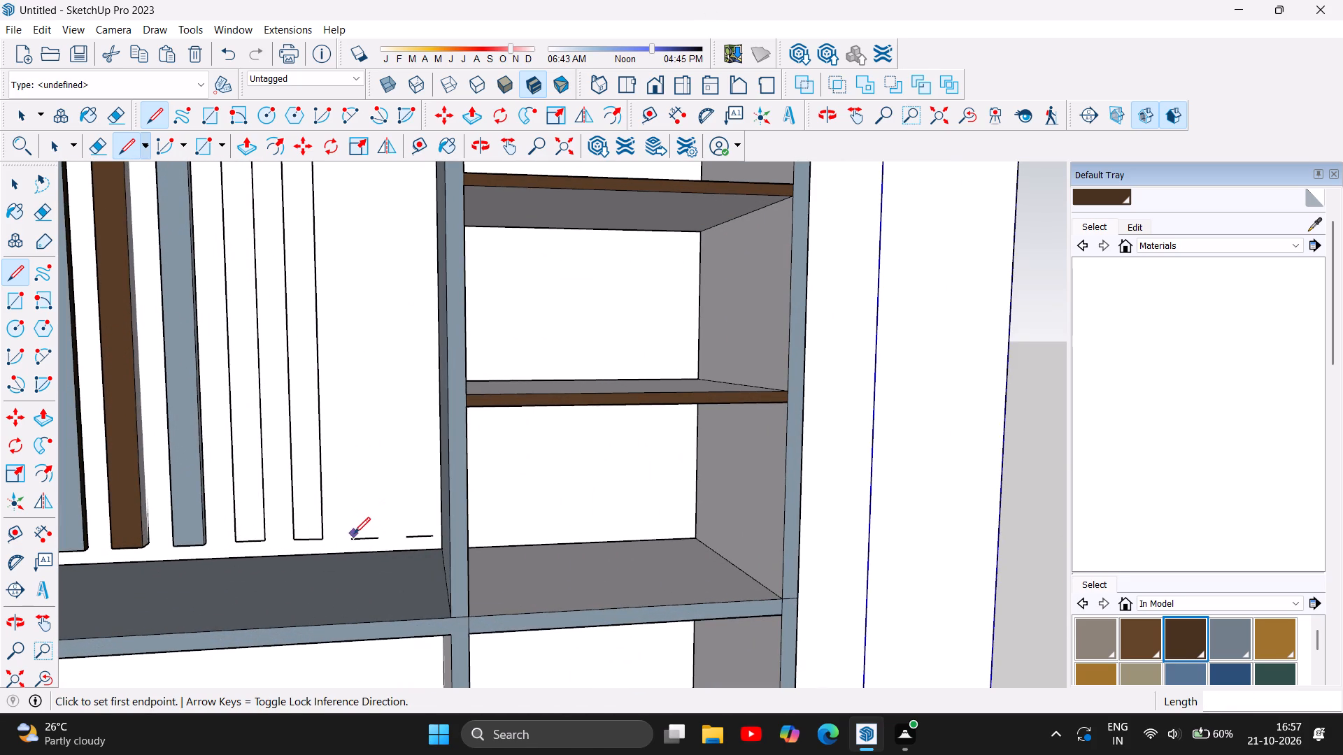
left_click(348, 541)
scroll(311, 628, "down", 13)
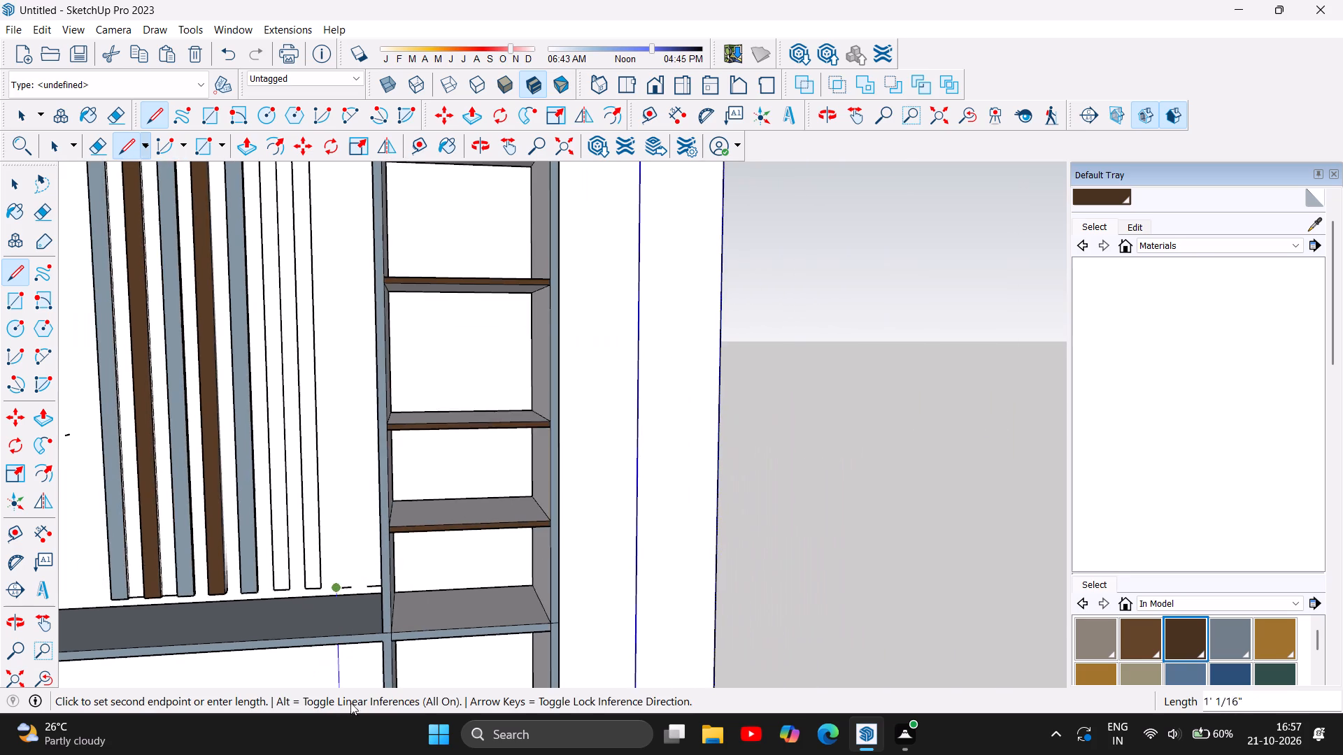
scroll(371, 705, "down", 3)
scroll(377, 600, "down", 12)
scroll(515, 632, "down", 6)
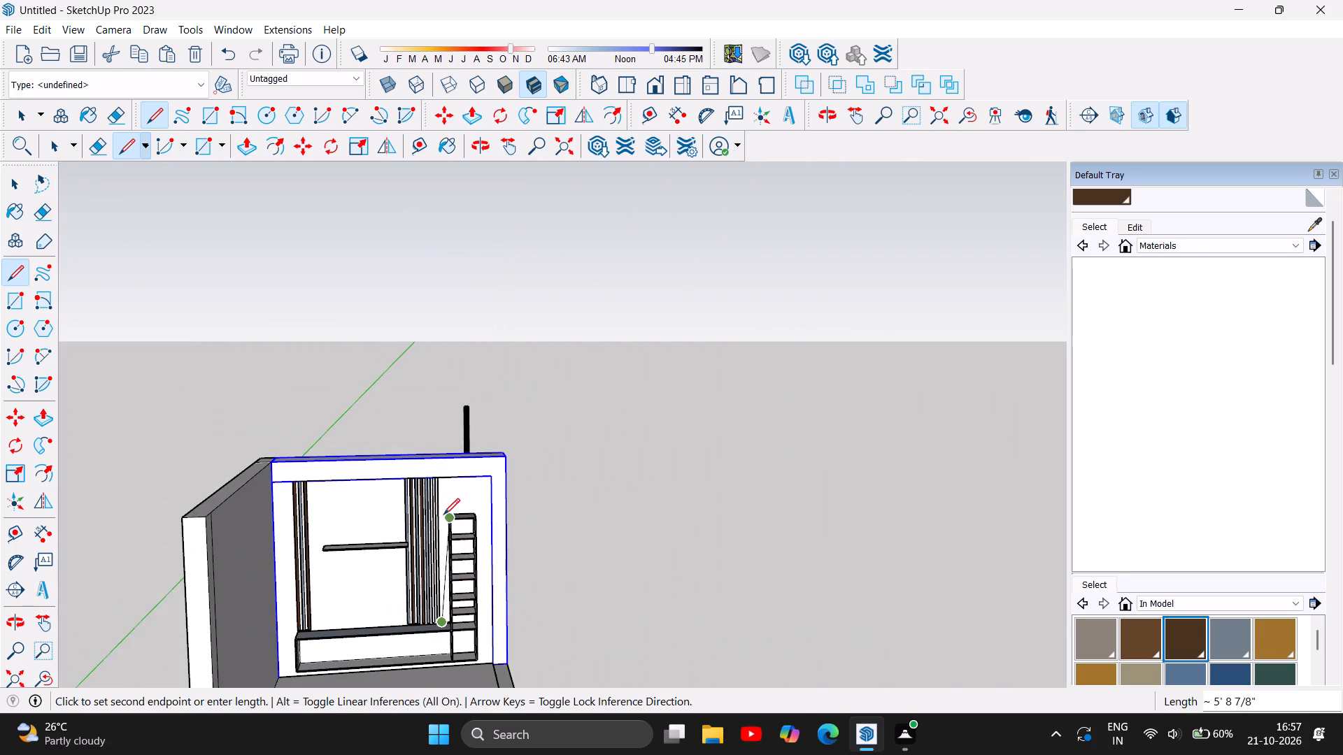
scroll(446, 508, "up", 17)
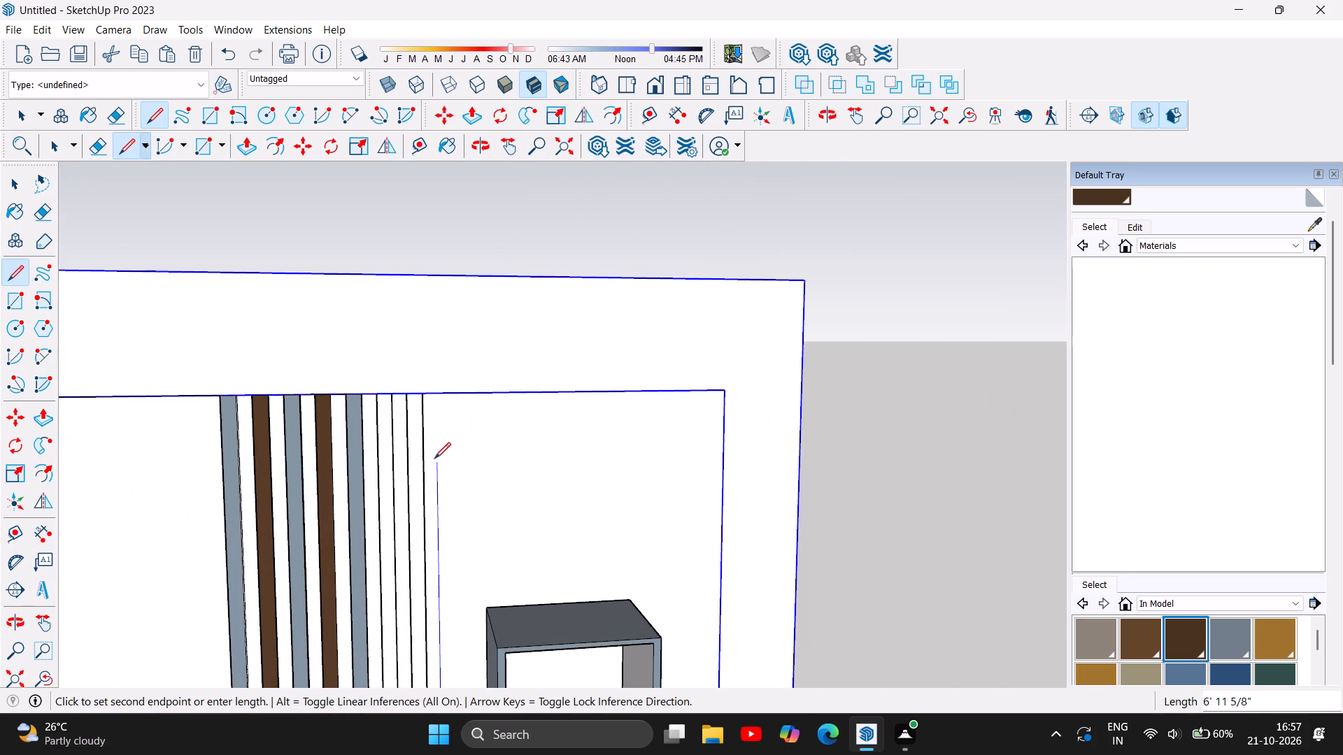
scroll(429, 430, "up", 5)
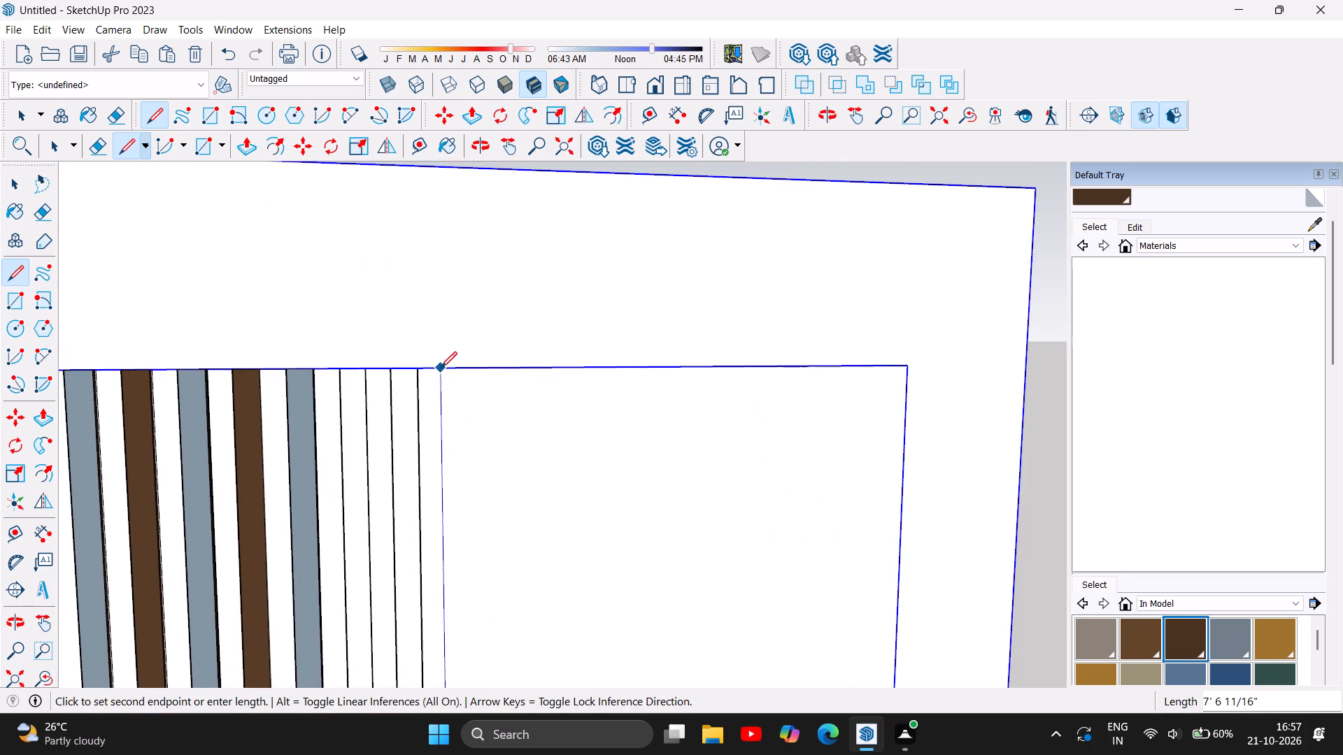
left_click(441, 368)
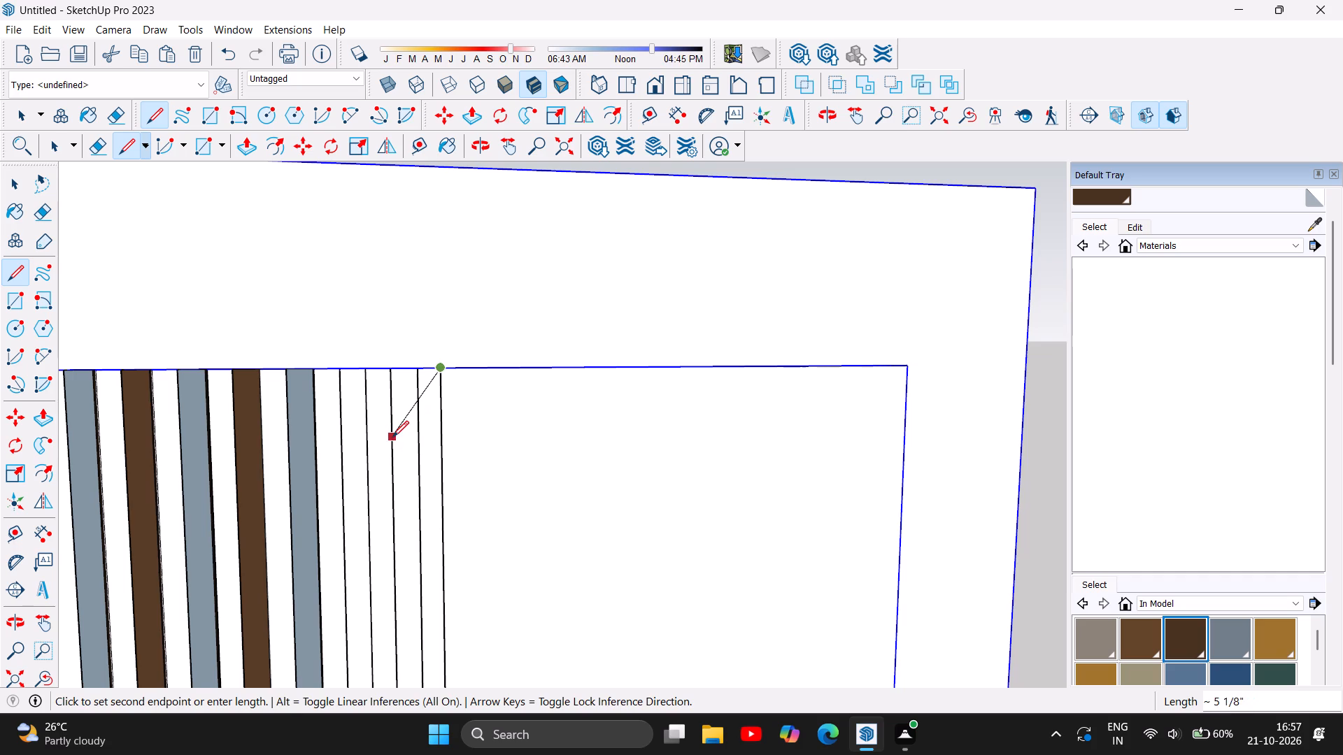
key("Escape")
scroll(299, 366, "down", 10)
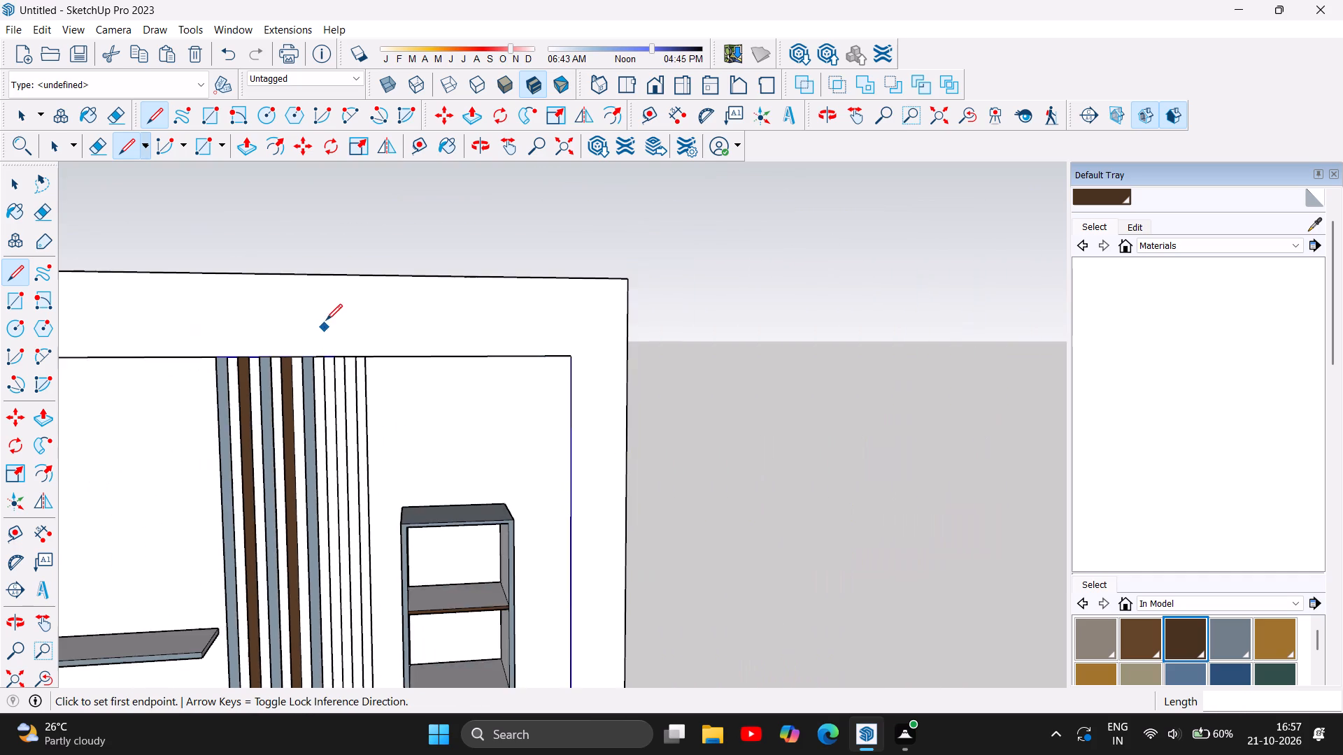
Draw the third new slat's far side, about 7' 6 11/16" long, from the third dash's far end to the panel's top edge.
scroll(326, 320, "down", 13)
scroll(351, 461, "up", 6)
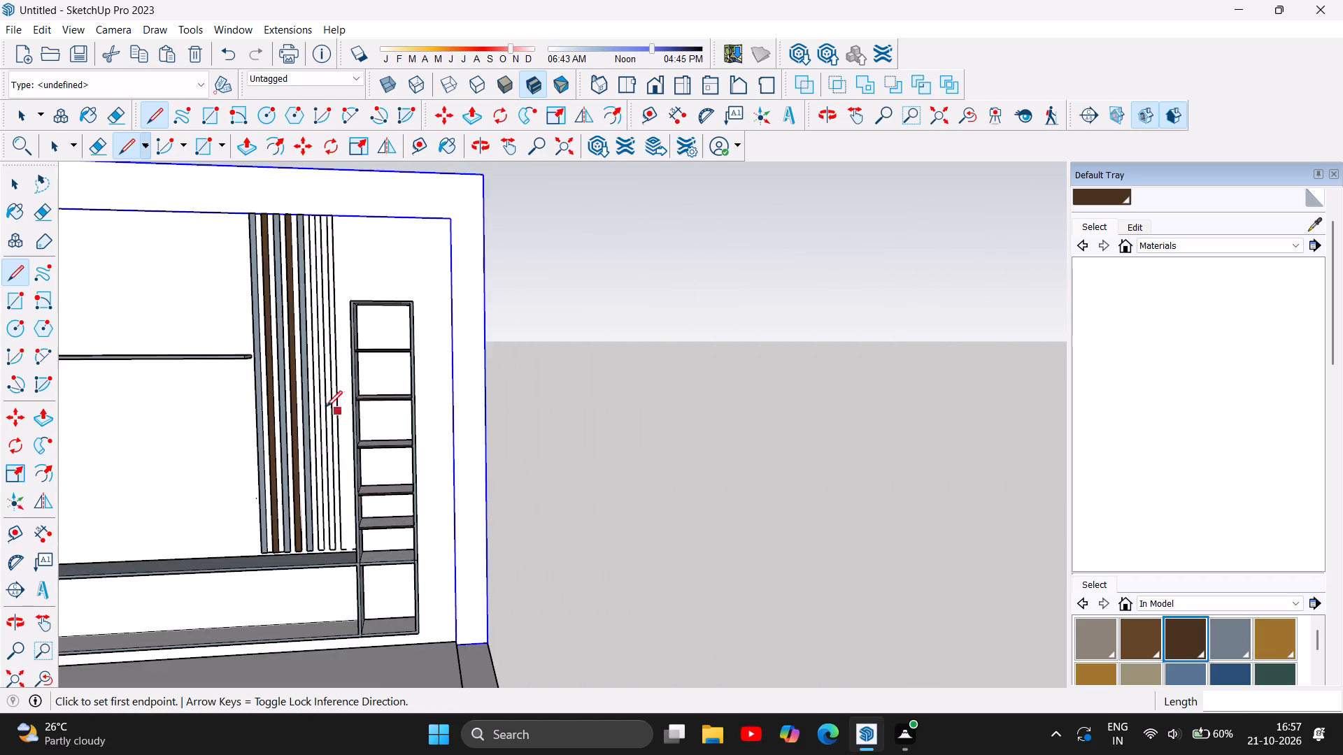
scroll(336, 522, "up", 19)
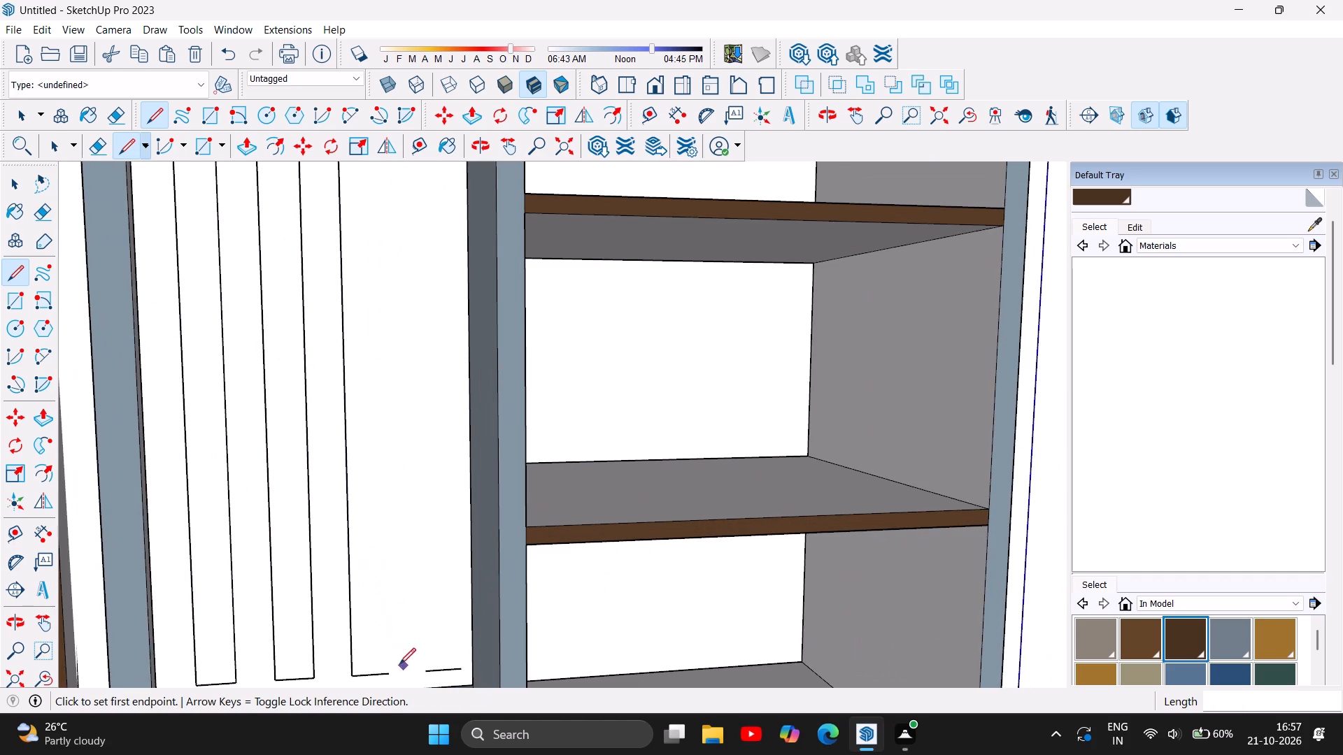
left_click(390, 676)
scroll(410, 689, "down", 5)
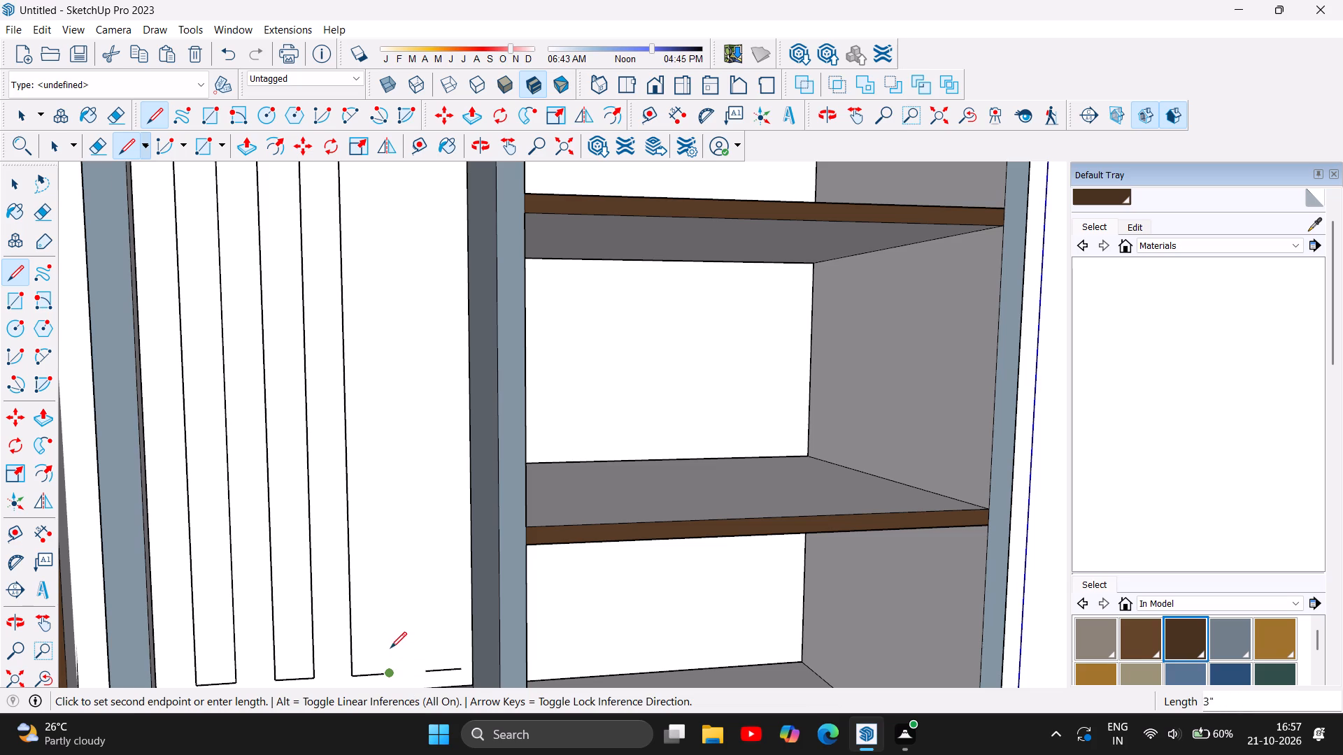
scroll(392, 648, "down", 6)
scroll(385, 567, "down", 13)
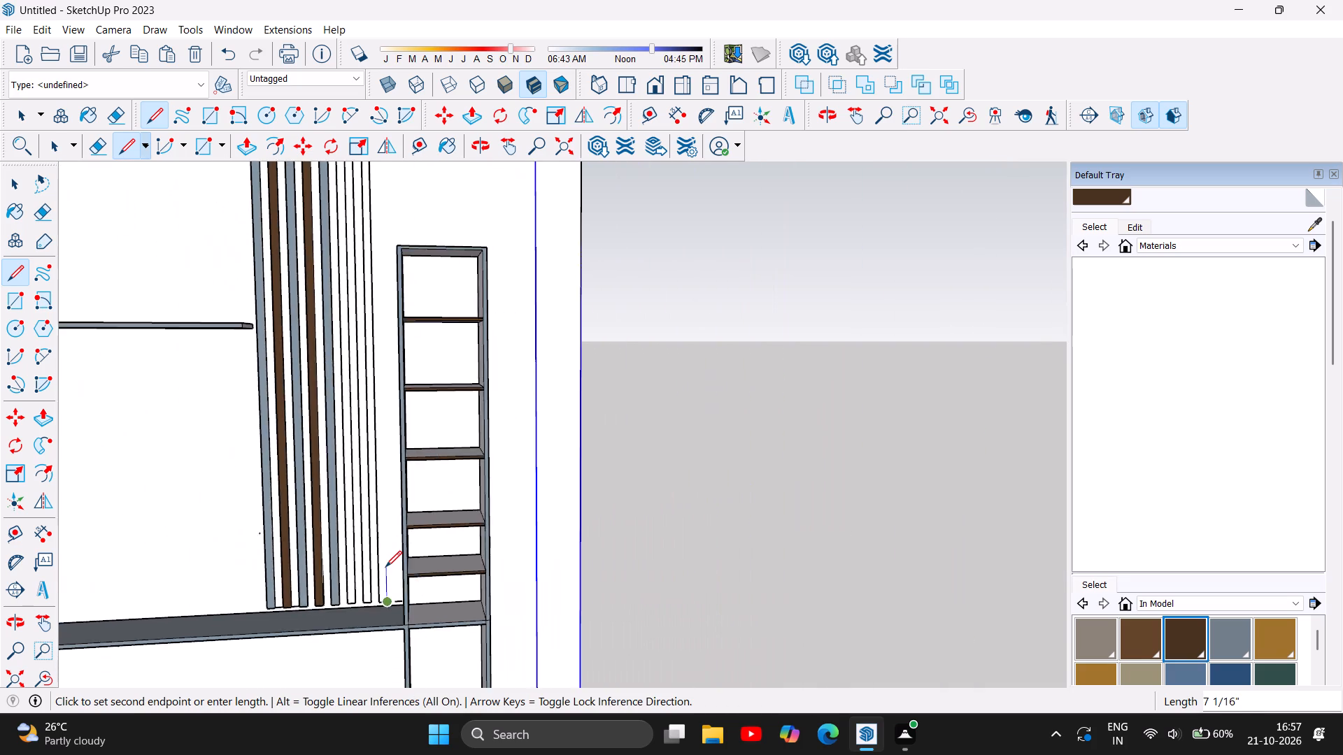
scroll(385, 567, "down", 9)
scroll(394, 445, "up", 3)
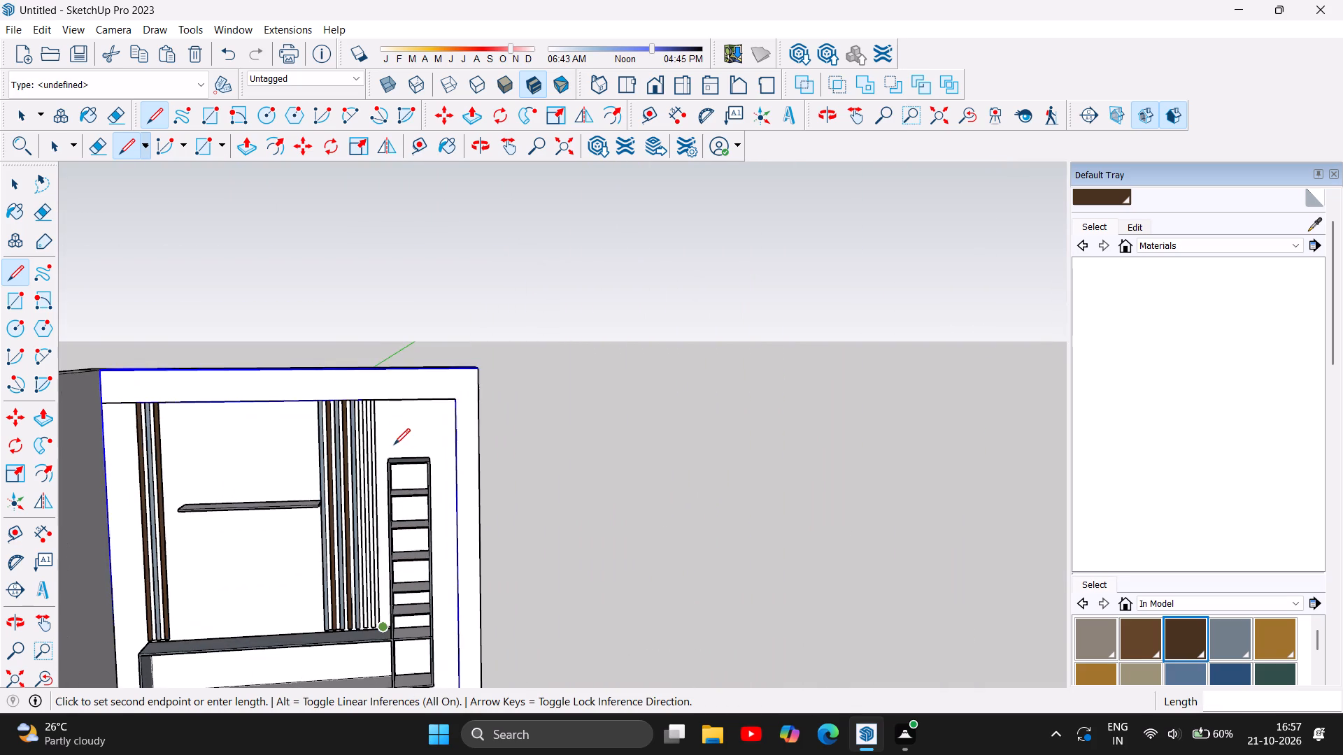
scroll(388, 402, "up", 9)
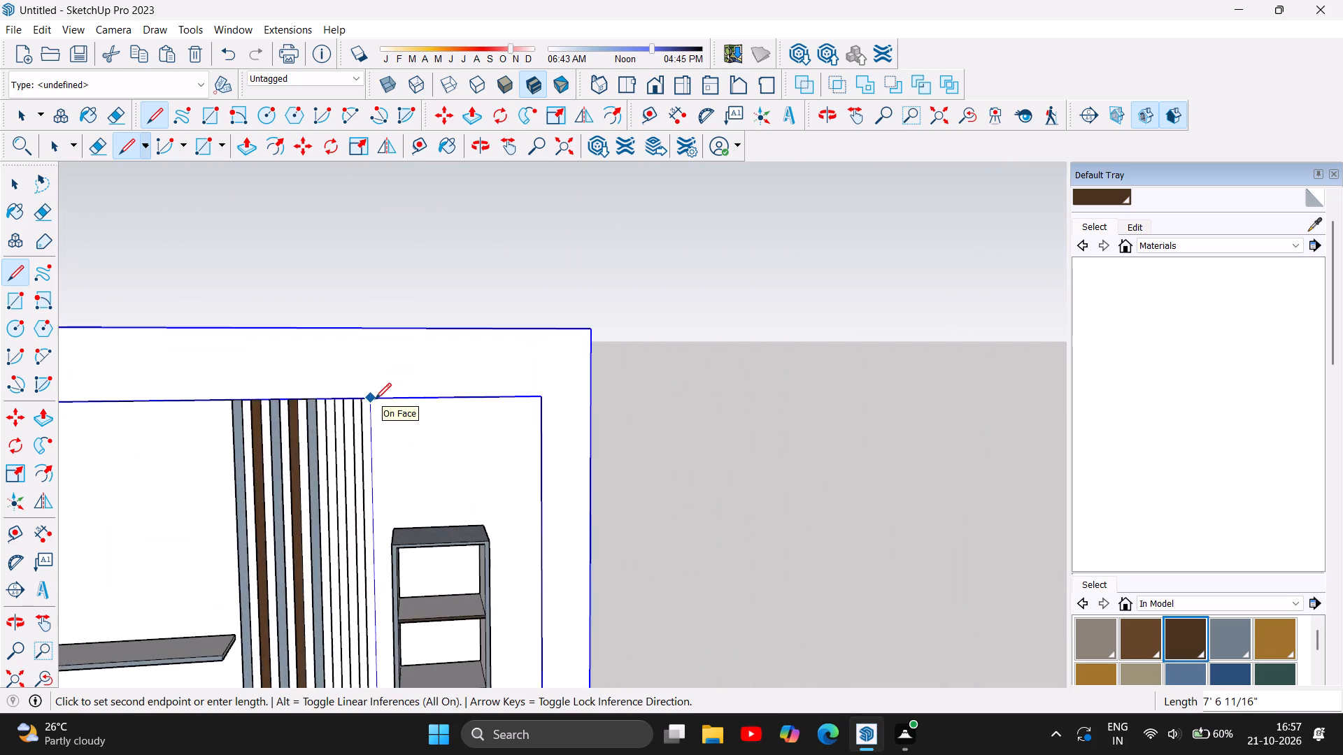
scroll(375, 399, "up", 5)
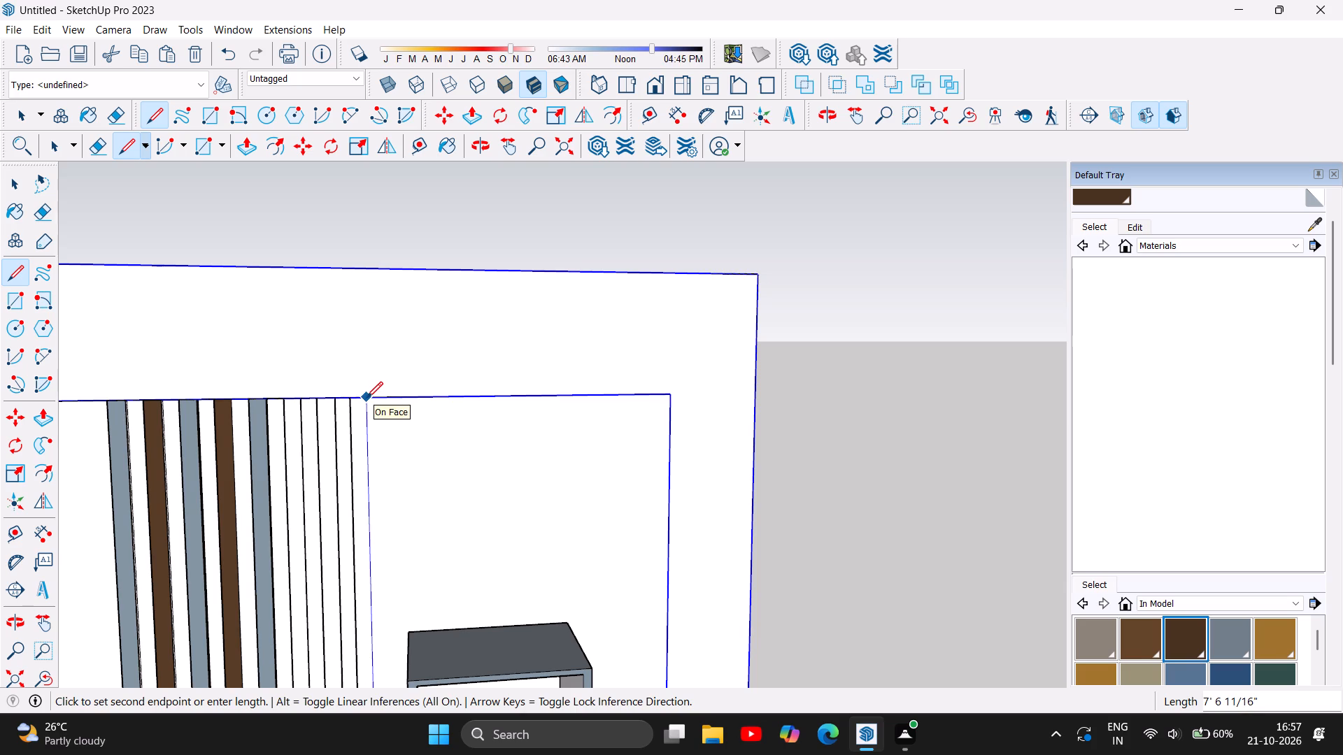
left_click(367, 398)
key("Escape")
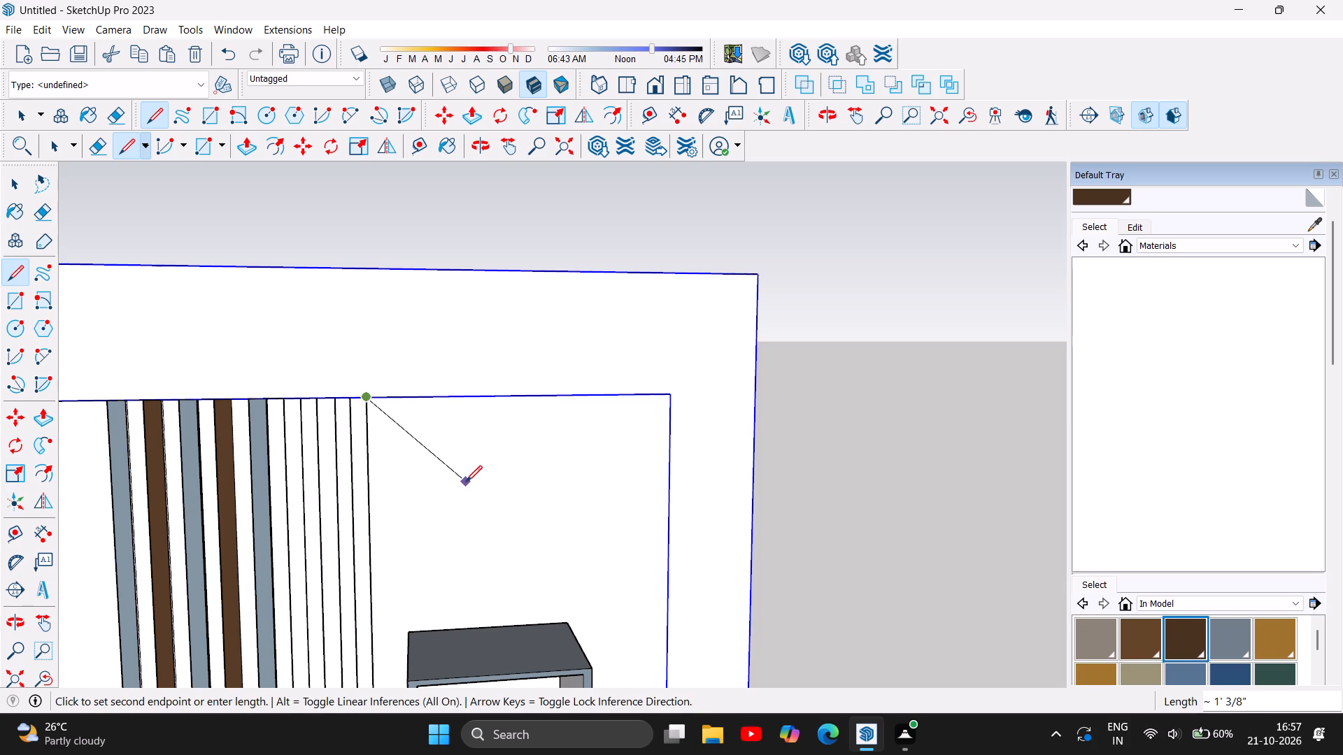
Draw the fourth new slat's near side, about 7' 6 11/16" long, from the fourth dash's start to the panel's top edge.
scroll(446, 487, "down", 6)
scroll(324, 334, "down", 6)
scroll(334, 415, "up", 12)
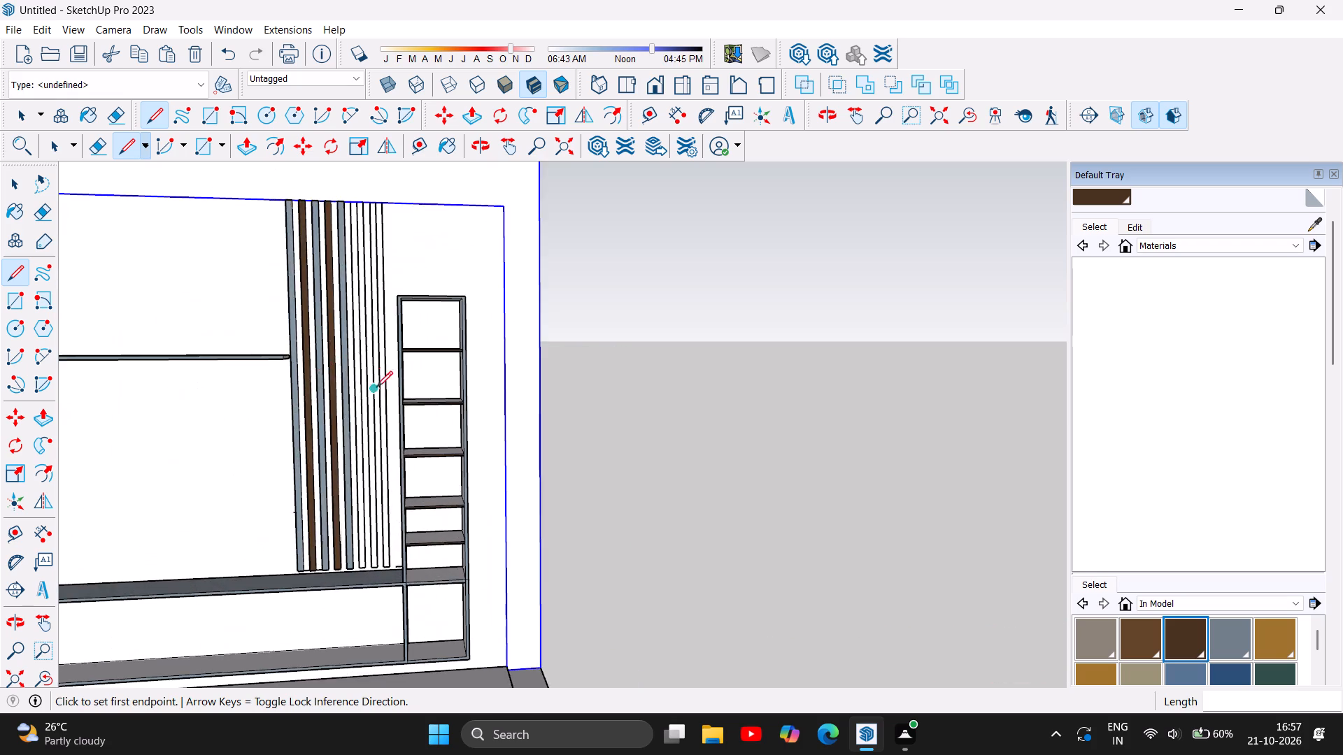
scroll(394, 407, "up", 5)
scroll(339, 635, "up", 5)
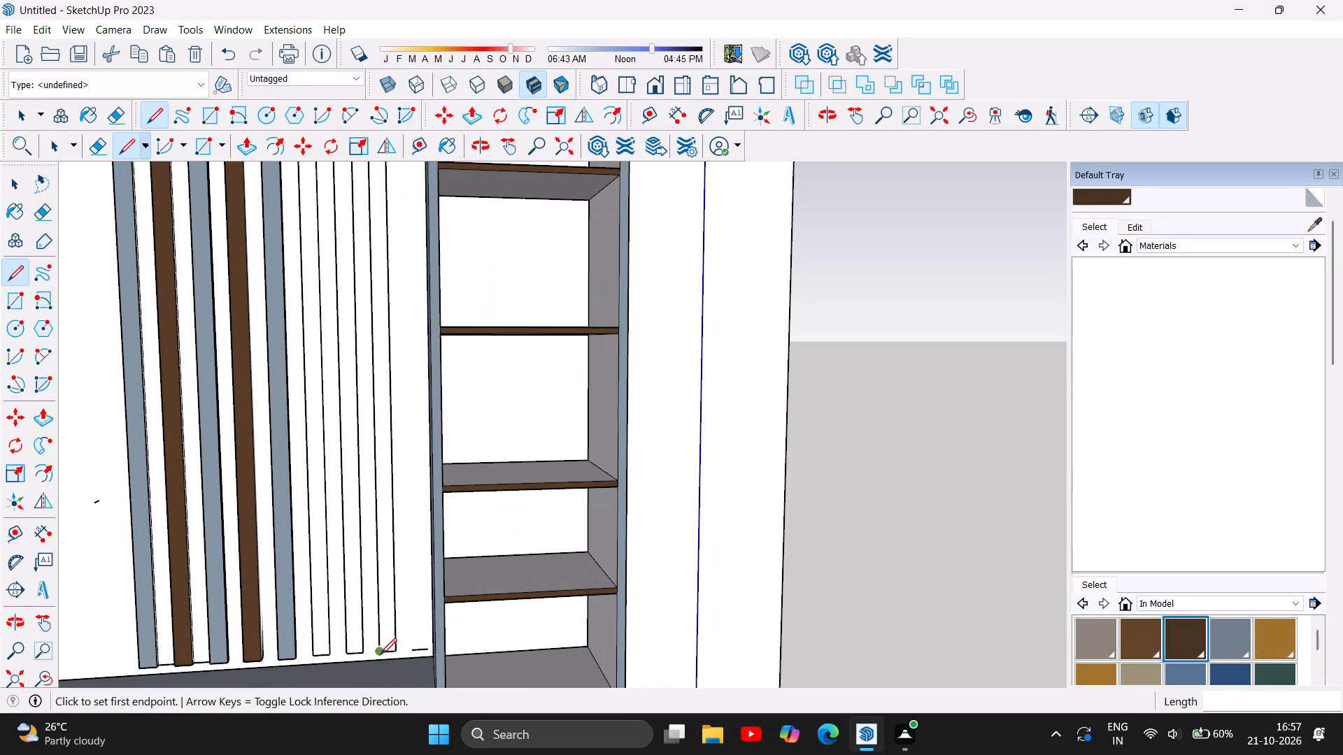
left_click(413, 653)
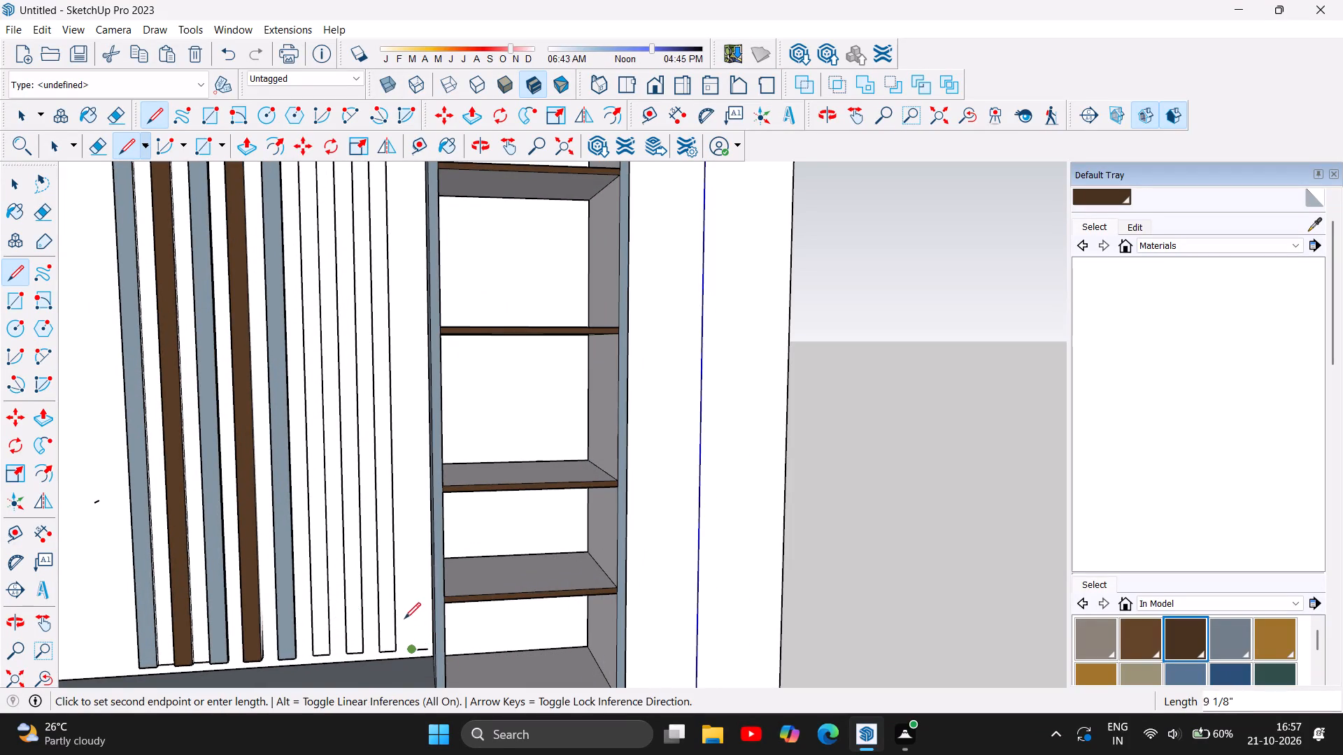
scroll(415, 620, "down", 12)
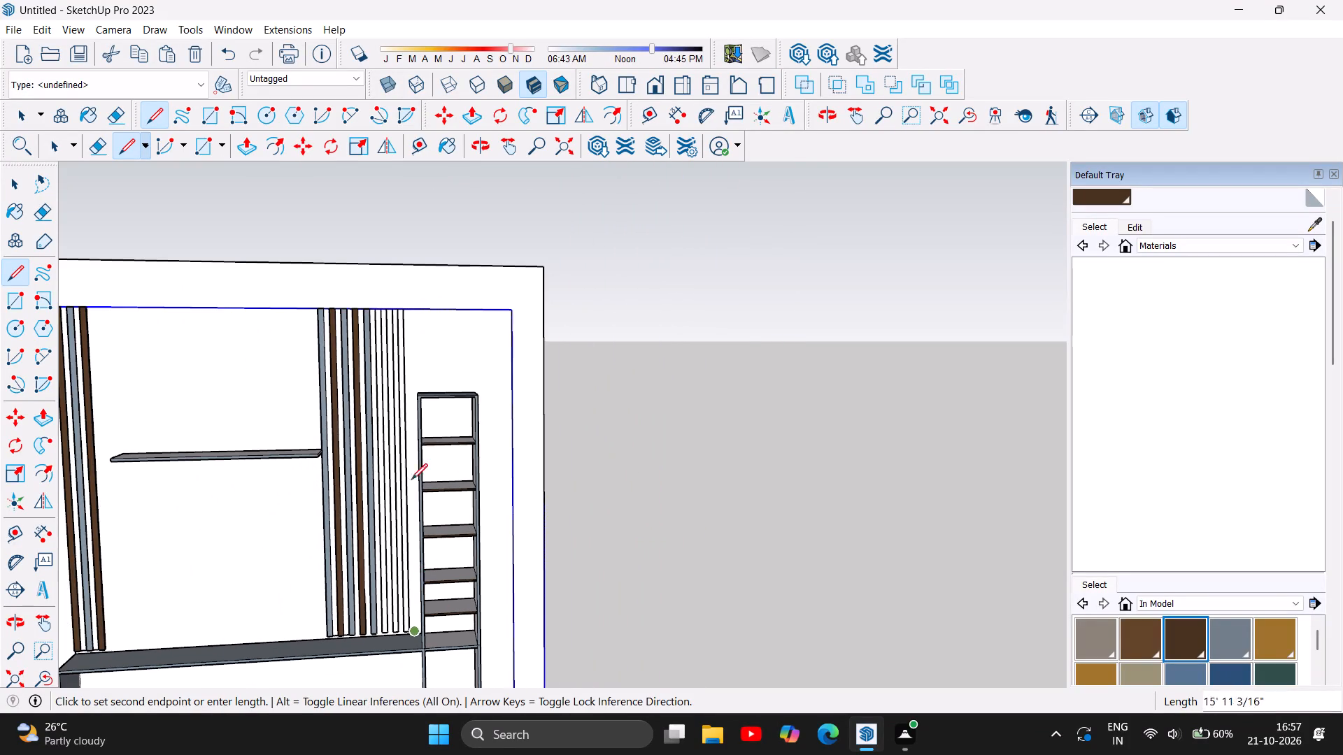
scroll(417, 418, "up", 1)
scroll(412, 342, "up", 4)
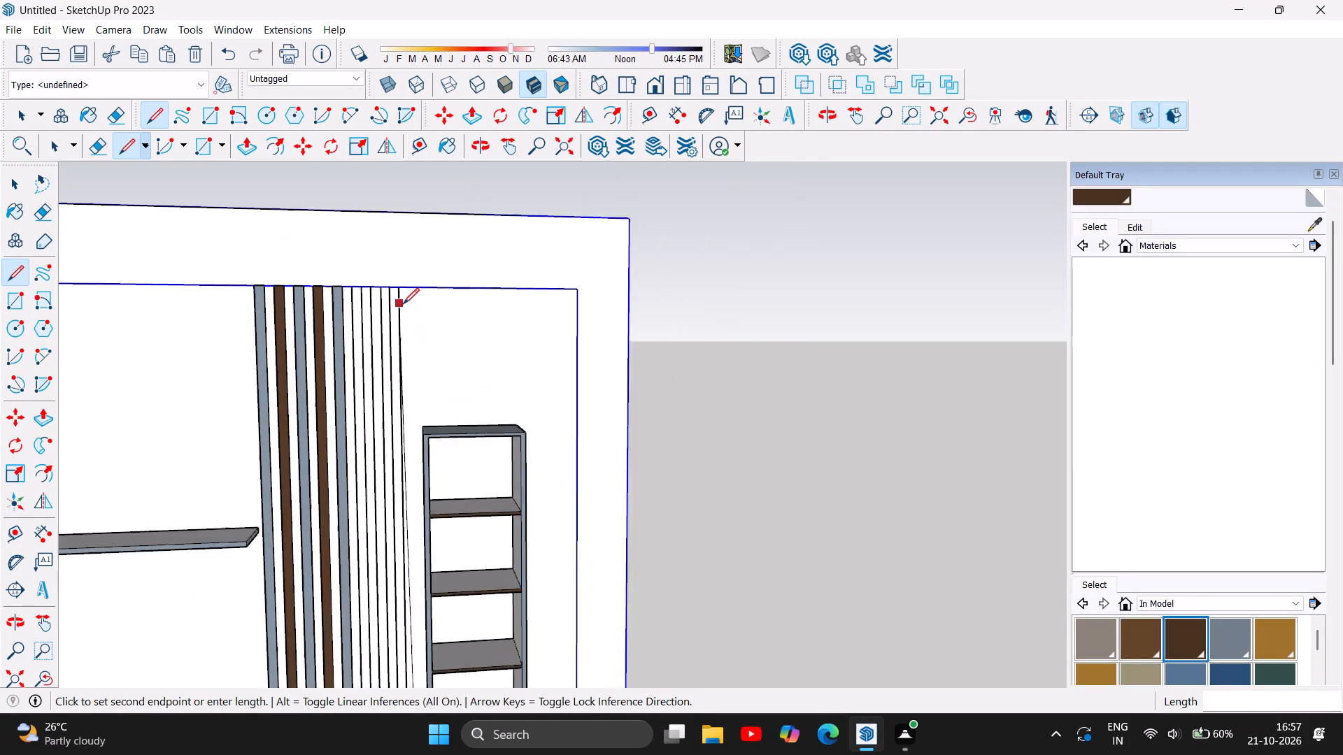
scroll(403, 304, "up", 4)
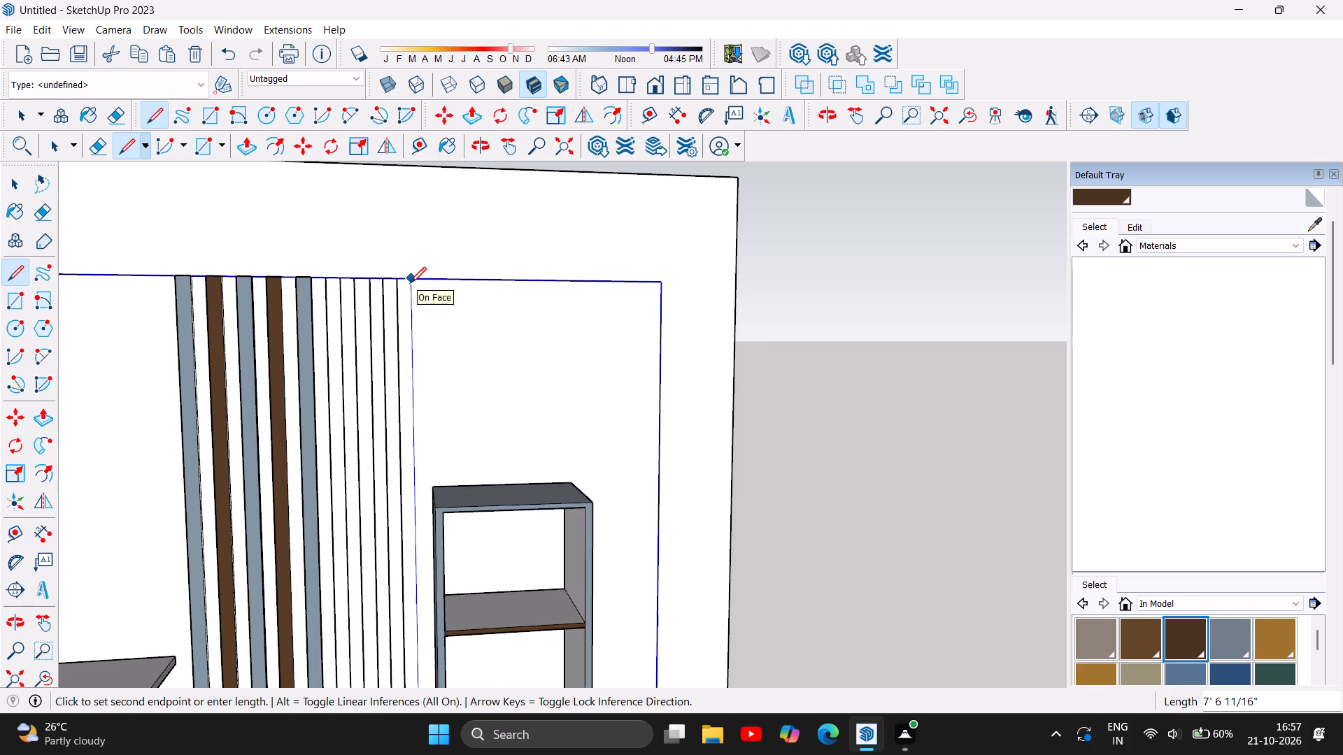
left_click(410, 283)
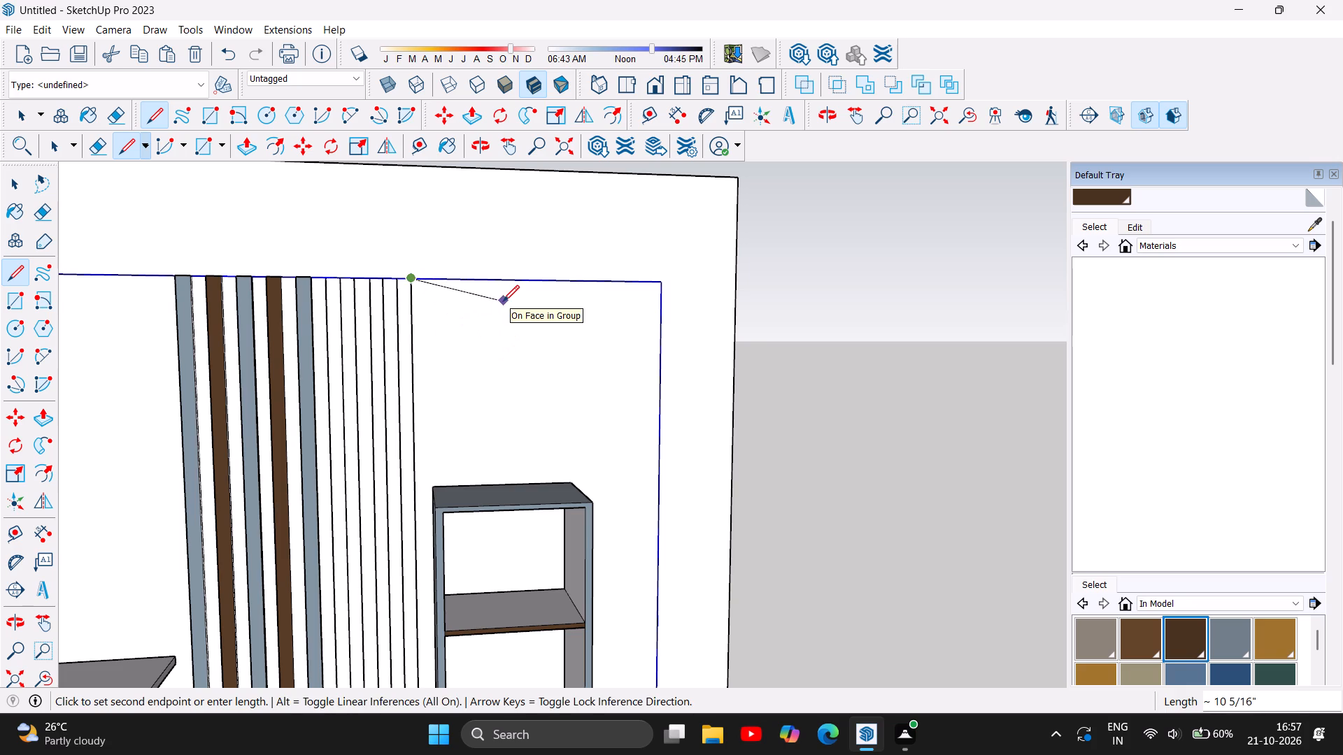
key("Escape")
Draw the fourth new slat's far side, about 7' 6 11/16" long, from the fourth dash's far end to the panel's top edge.
scroll(579, 259, "down", 7)
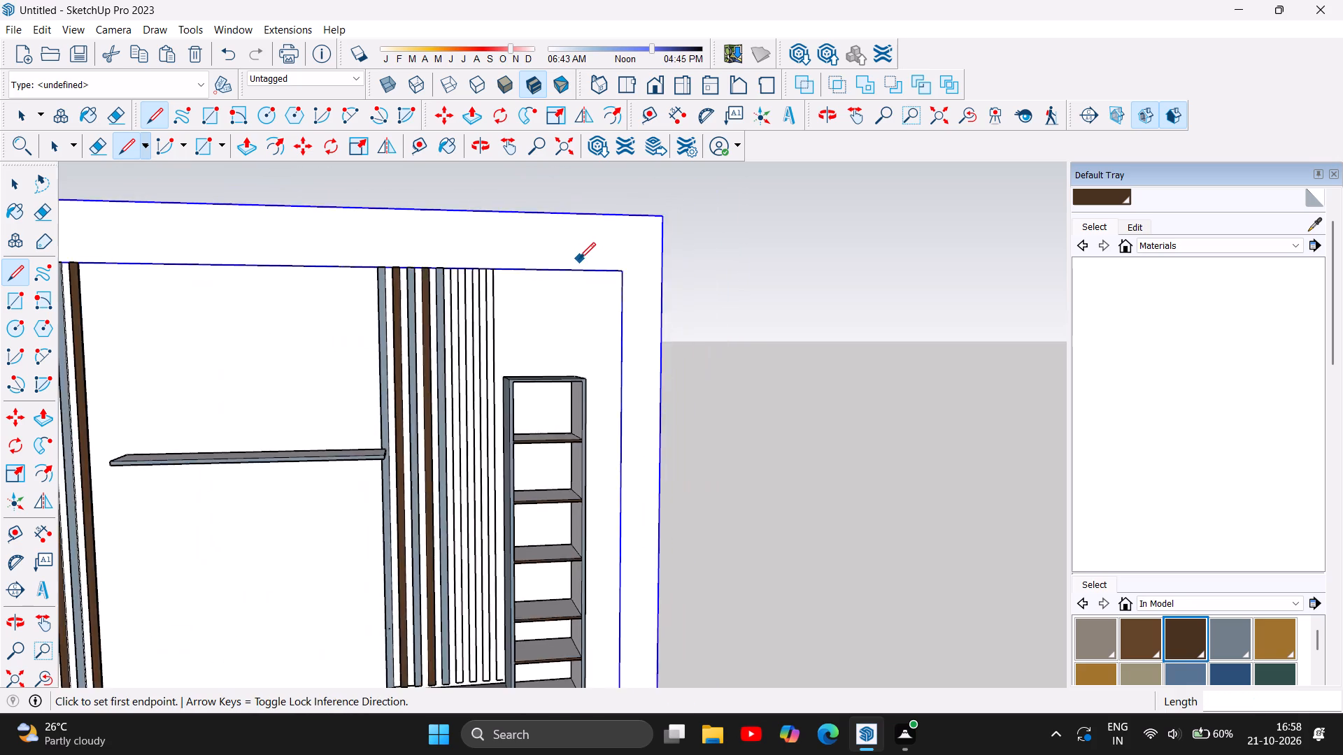
scroll(579, 259, "down", 6)
scroll(541, 440, "up", 8)
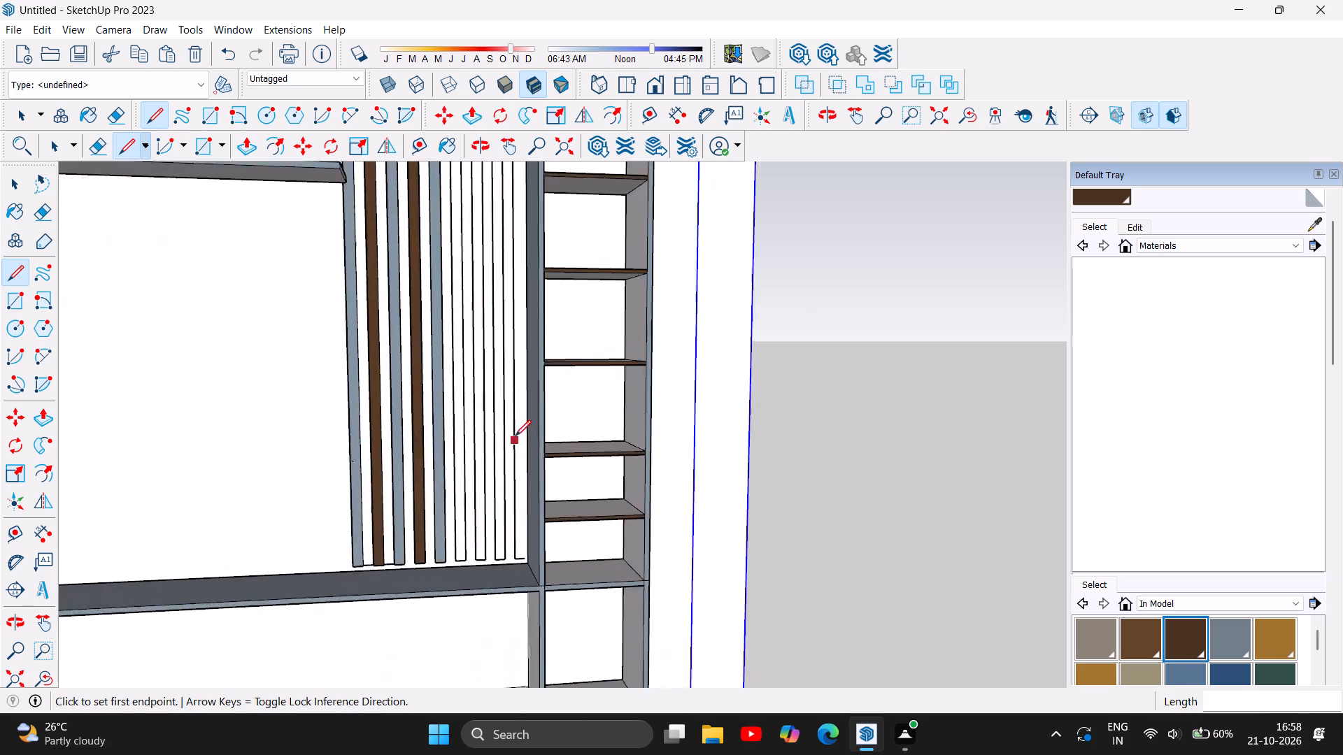
scroll(515, 436, "up", 3)
scroll(529, 499, "up", 1)
scroll(537, 575, "up", 4)
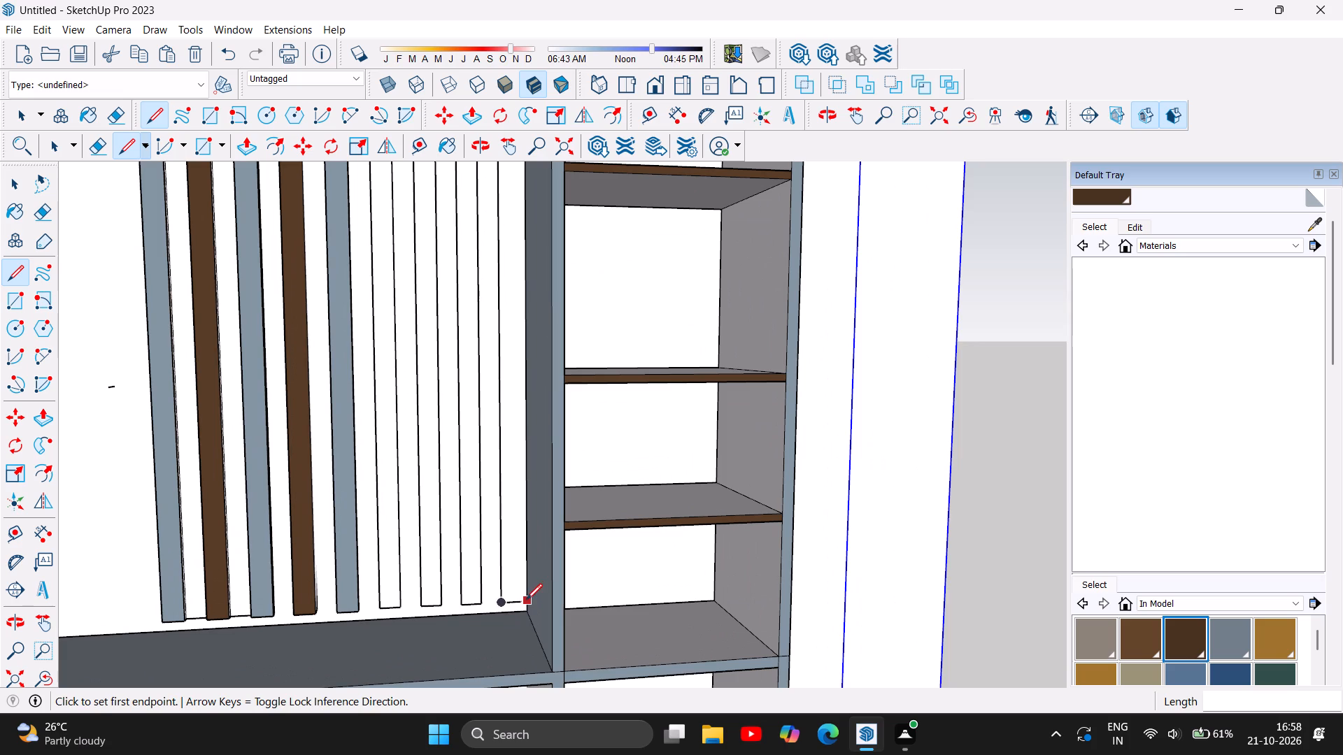
left_click(521, 603)
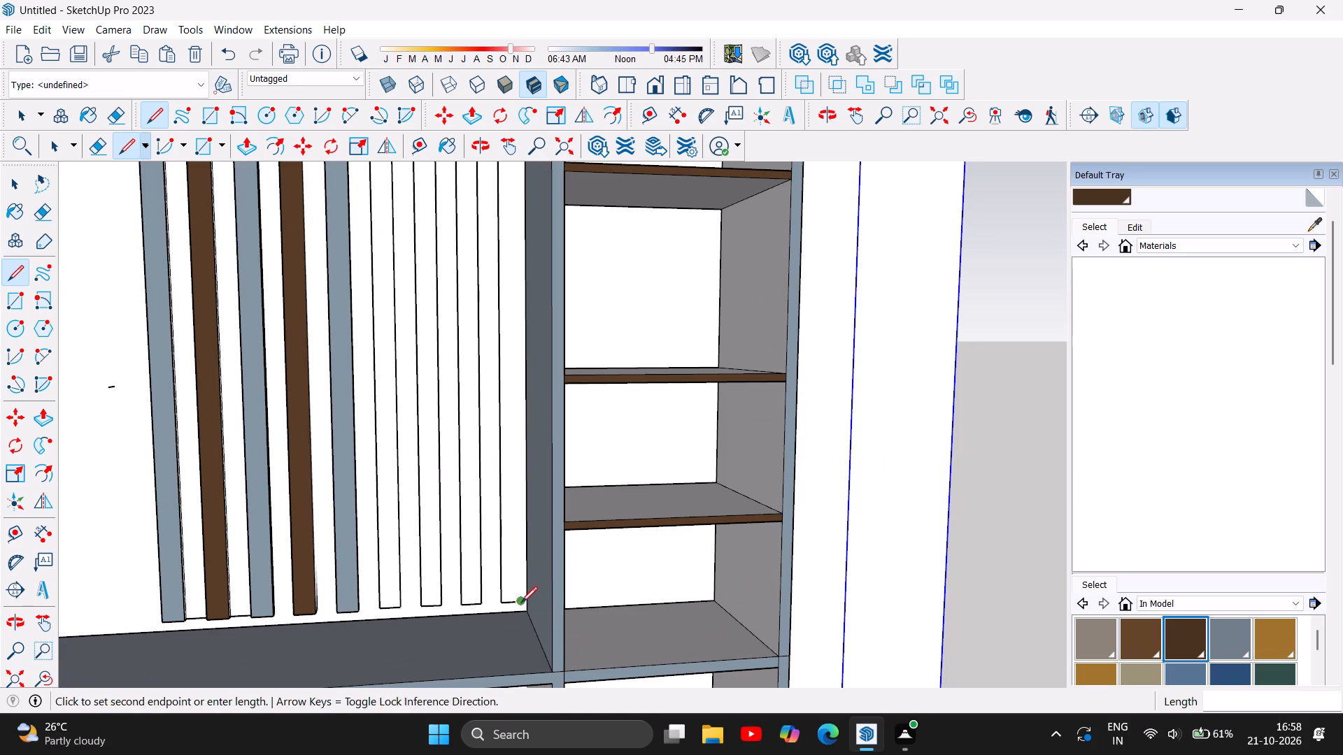
scroll(506, 659, "down", 19)
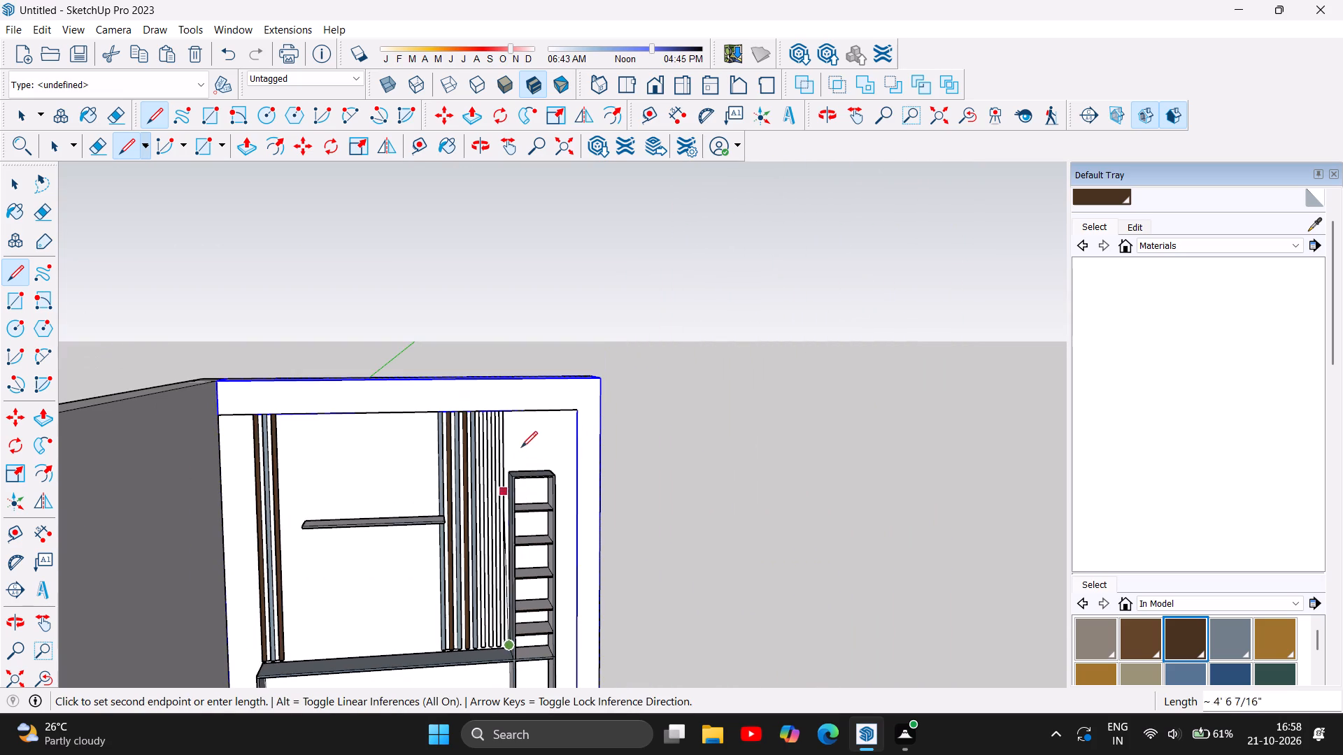
scroll(513, 420, "up", 14)
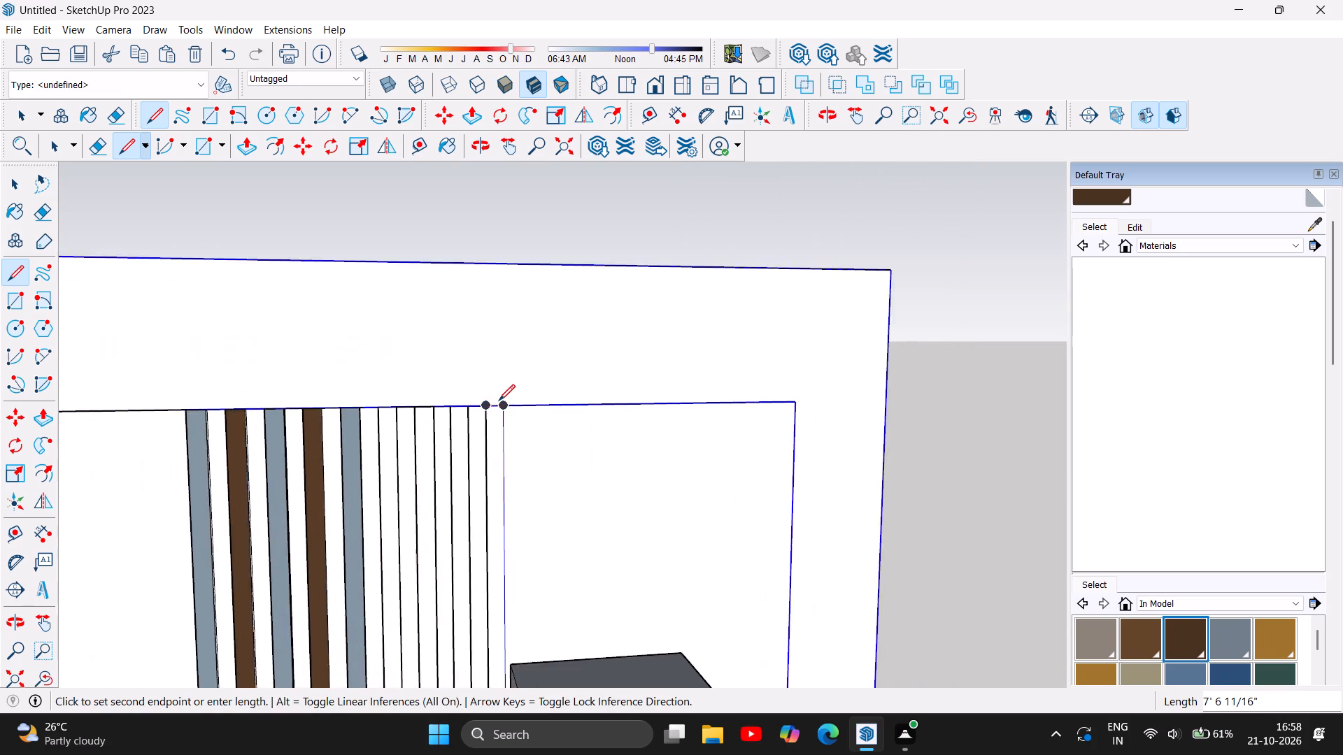
scroll(499, 401, "up", 7)
left_click(502, 402)
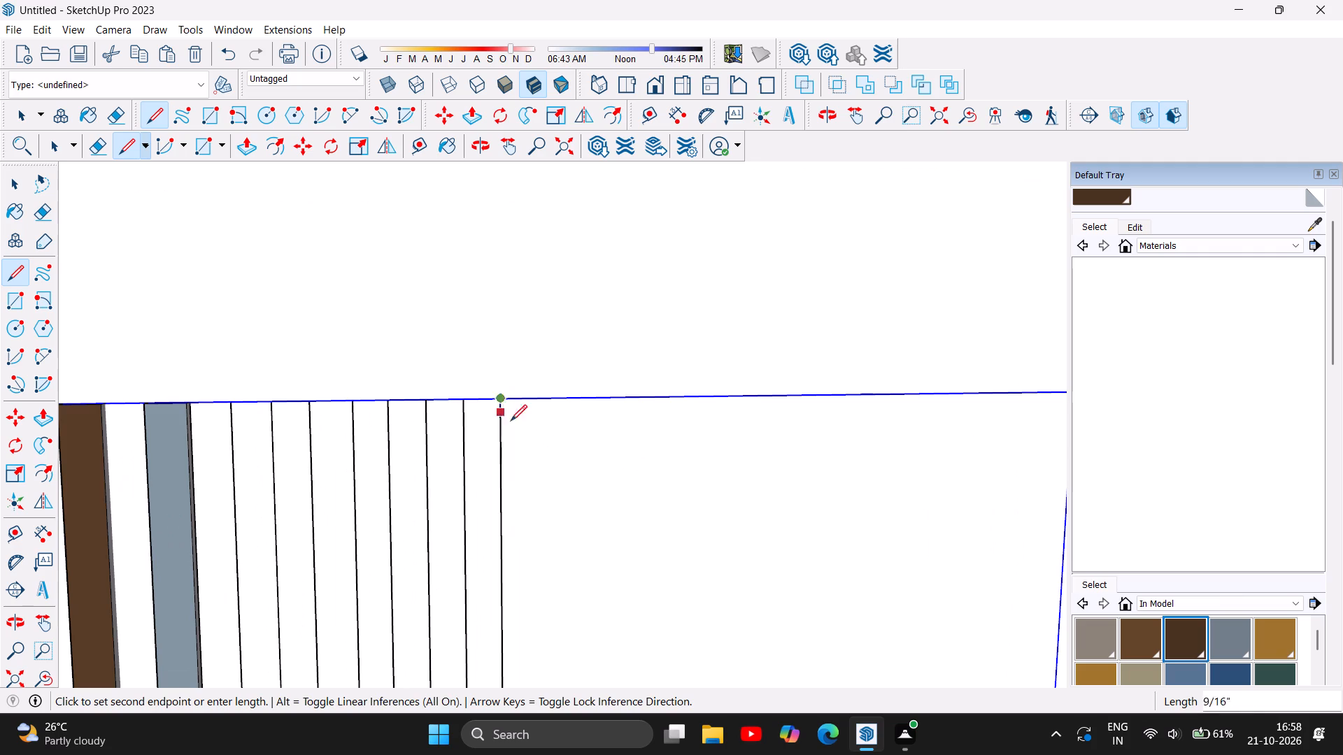
key("Escape")
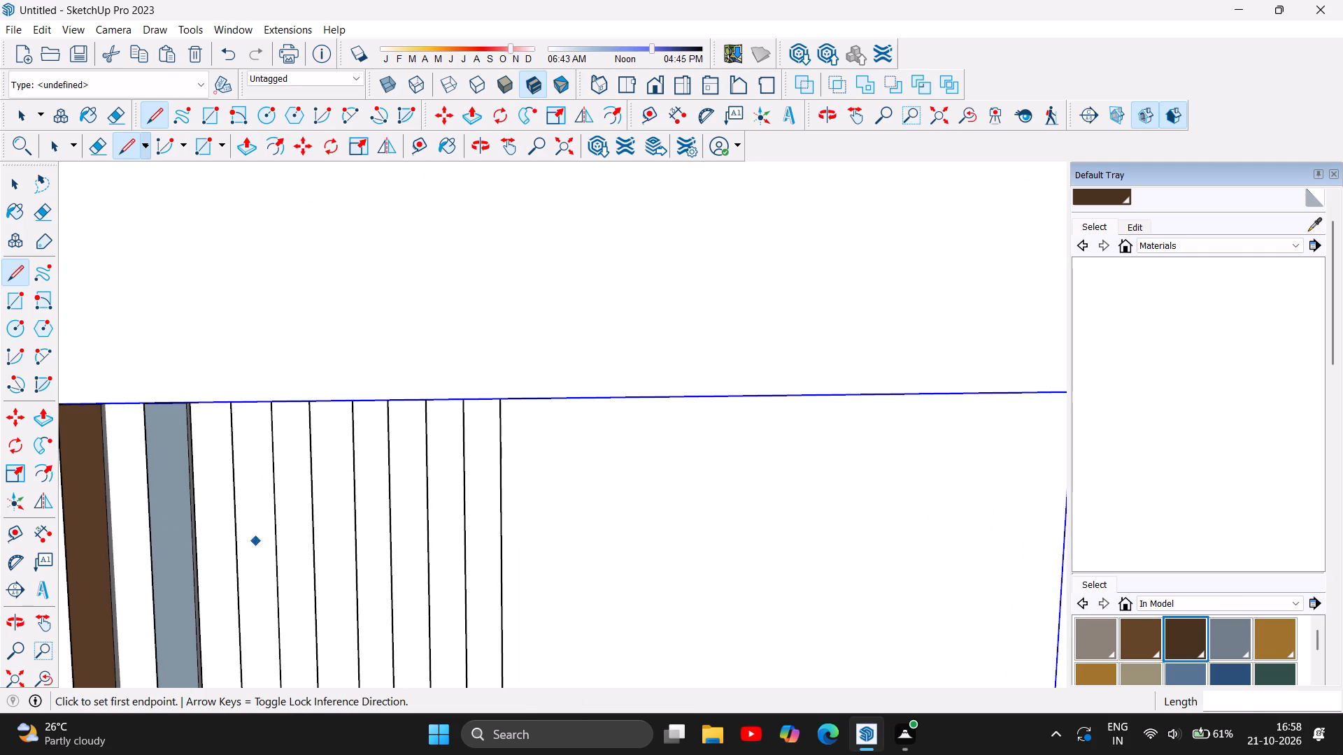
Extrude the first new slat's face 0.5" out from the panel with Push/Pull.
left_click(247, 153)
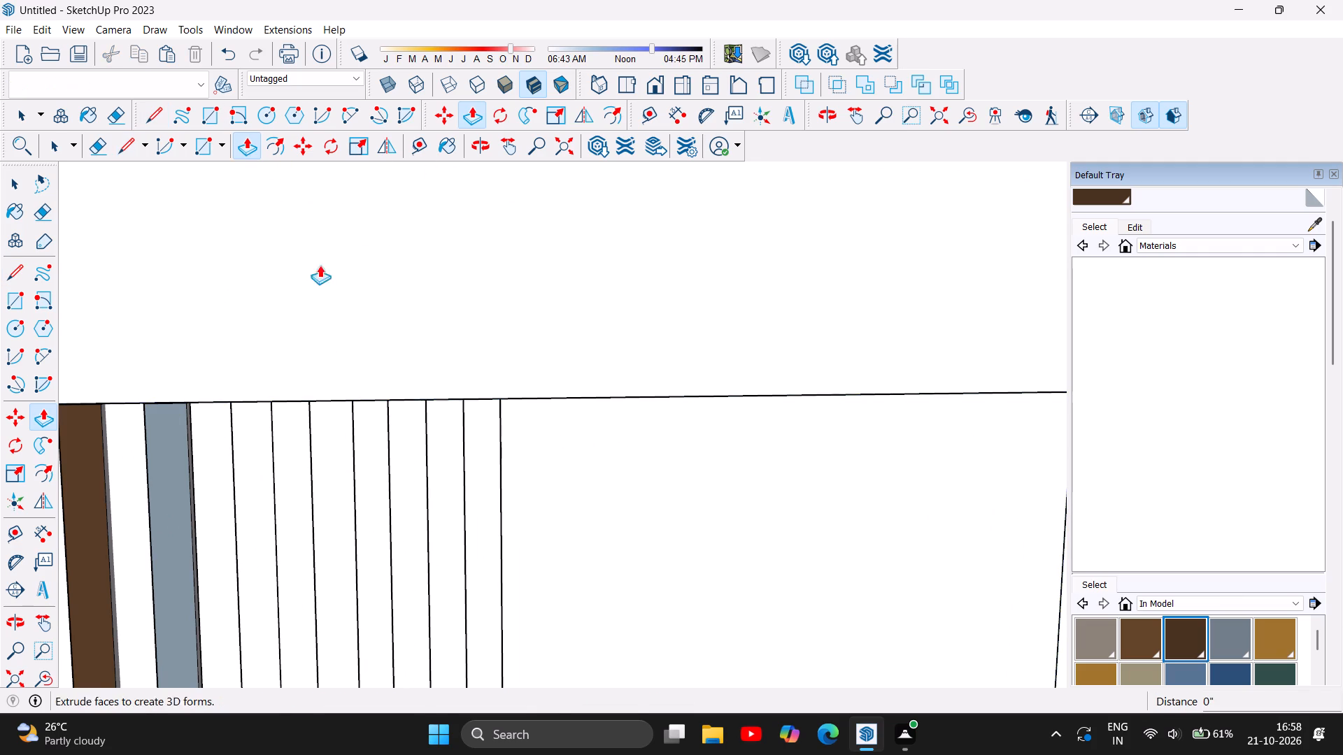
left_click(255, 473)
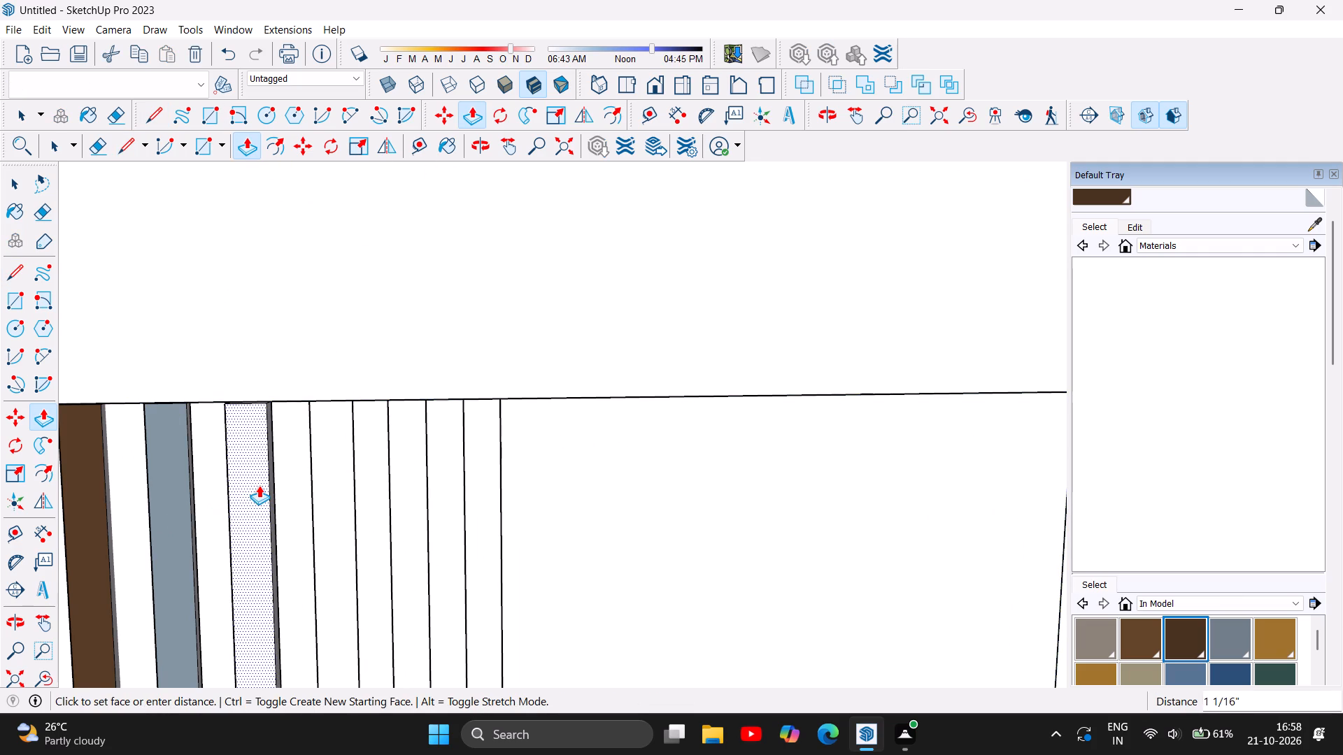
type("0.5")
key("Return")
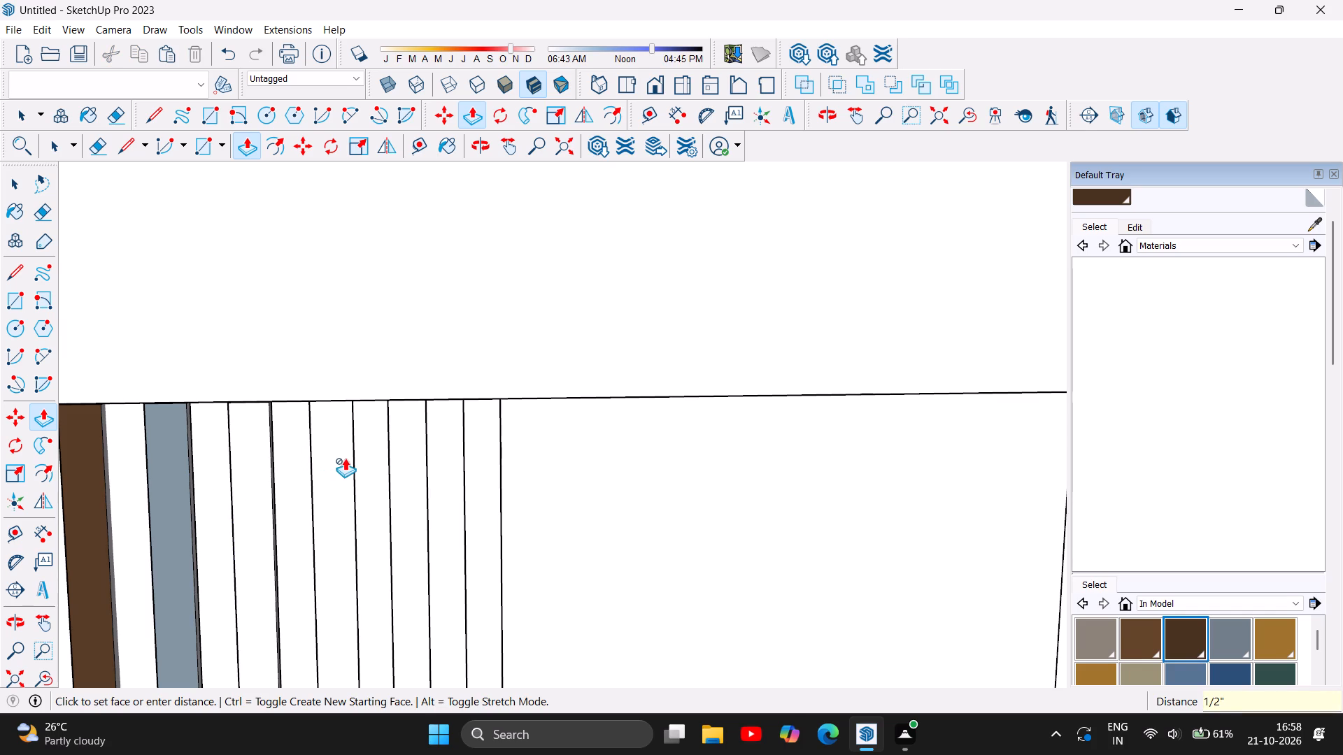
Examine the upper ends of the new slat outlines where they should meet the panel's top edge.
scroll(320, 426, "down", 7)
scroll(193, 662, "down", 7)
scroll(706, 347, "down", 8)
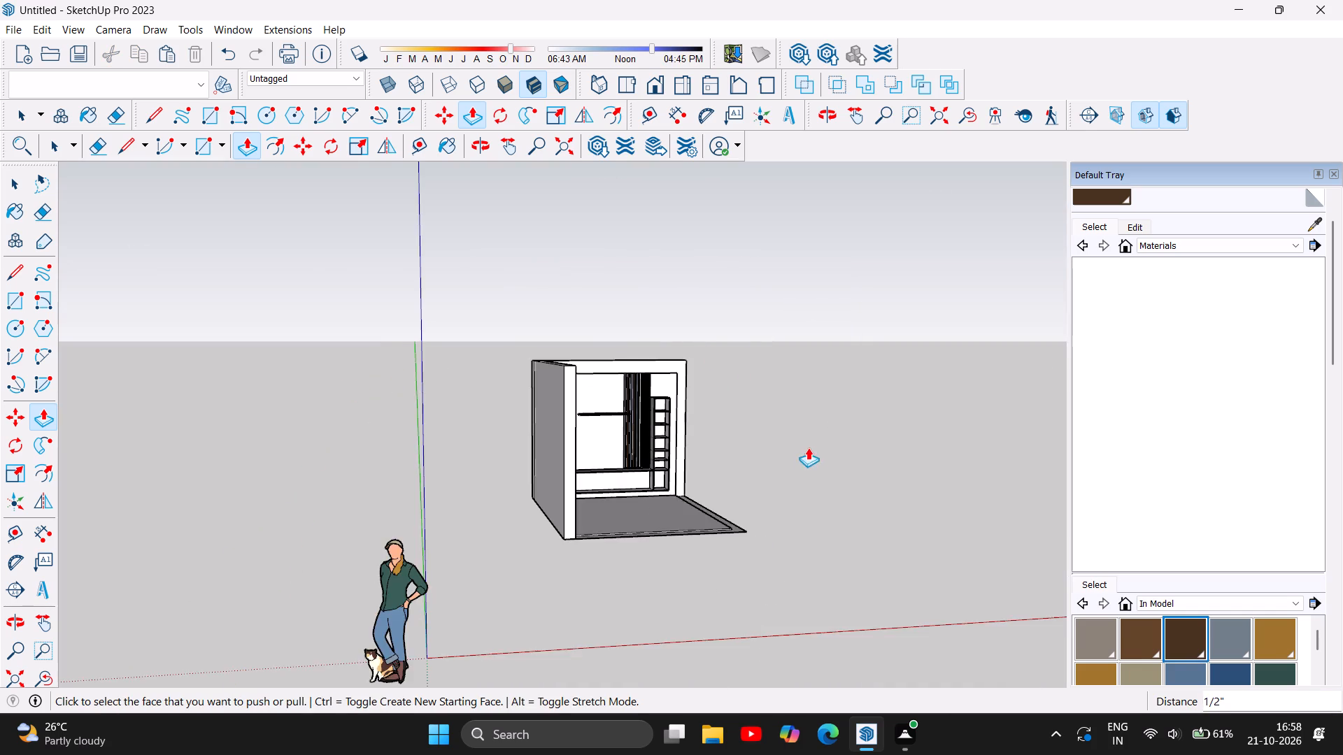
scroll(683, 362, "up", 13)
scroll(516, 397, "down", 4)
scroll(597, 397, "down", 4)
scroll(432, 429, "up", 12)
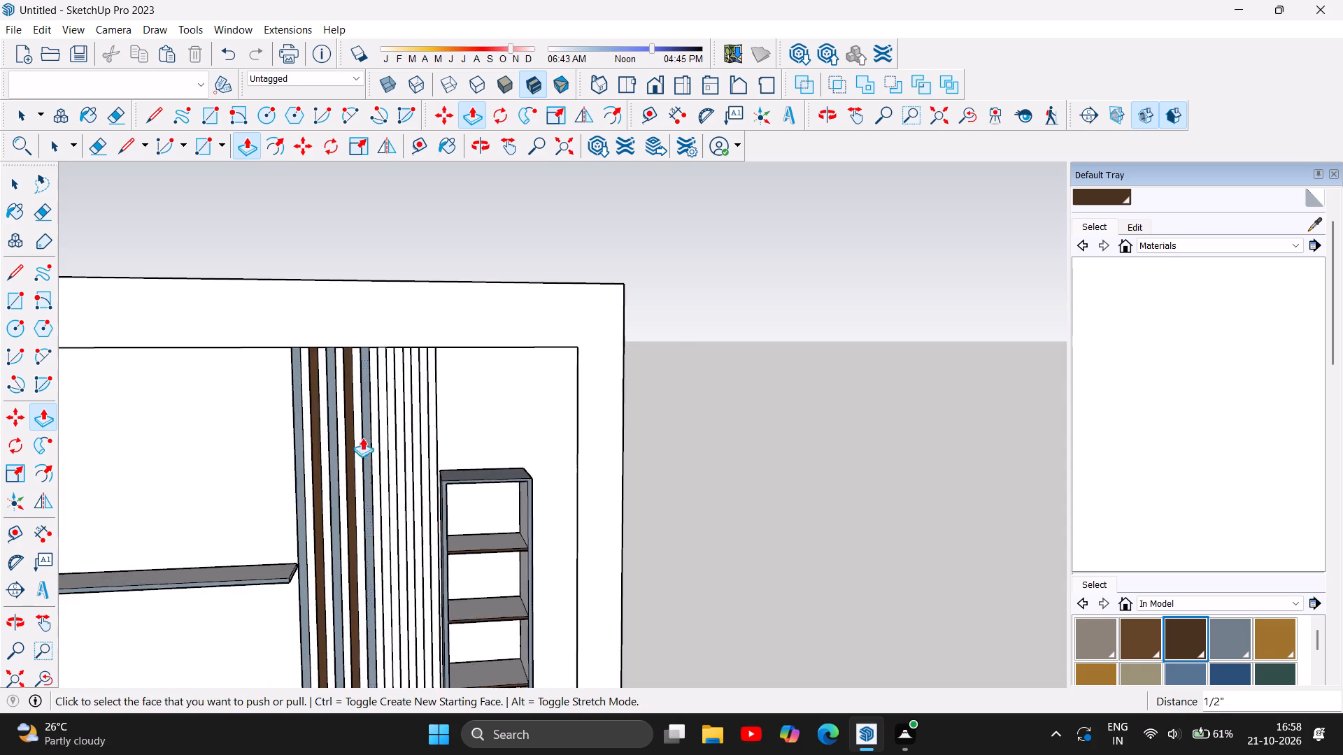
scroll(355, 436, "up", 7)
scroll(456, 399, "up", 6)
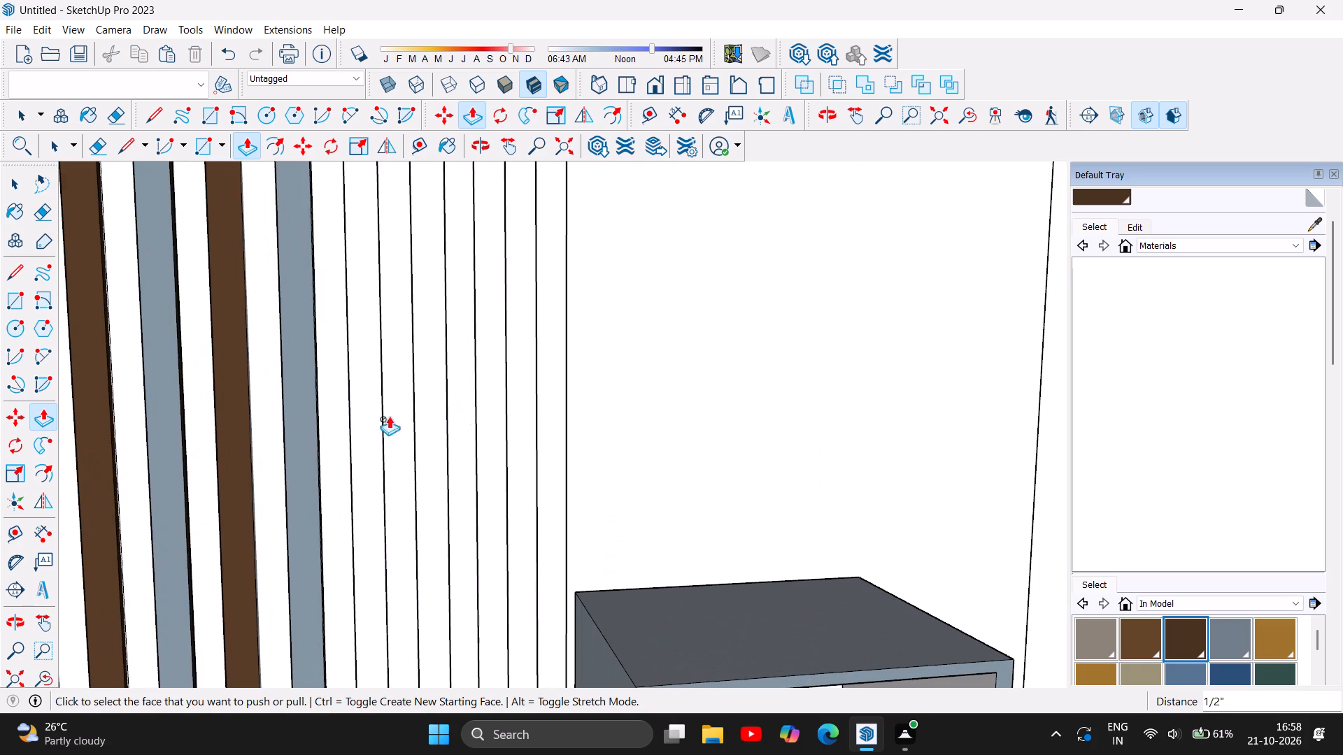
left_click(481, 146)
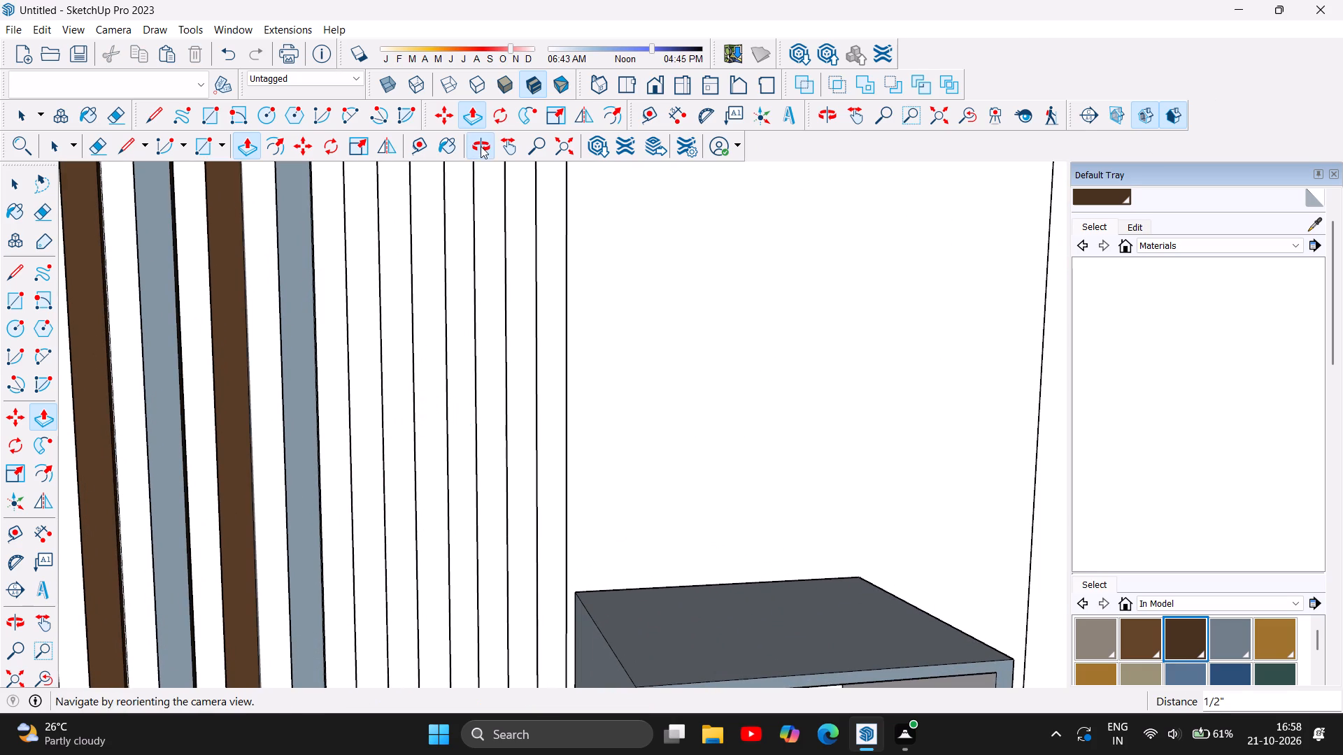
left_click_drag(639, 326, 324, 534)
left_click_drag(499, 322, 520, 440)
scroll(407, 269, "up", 9)
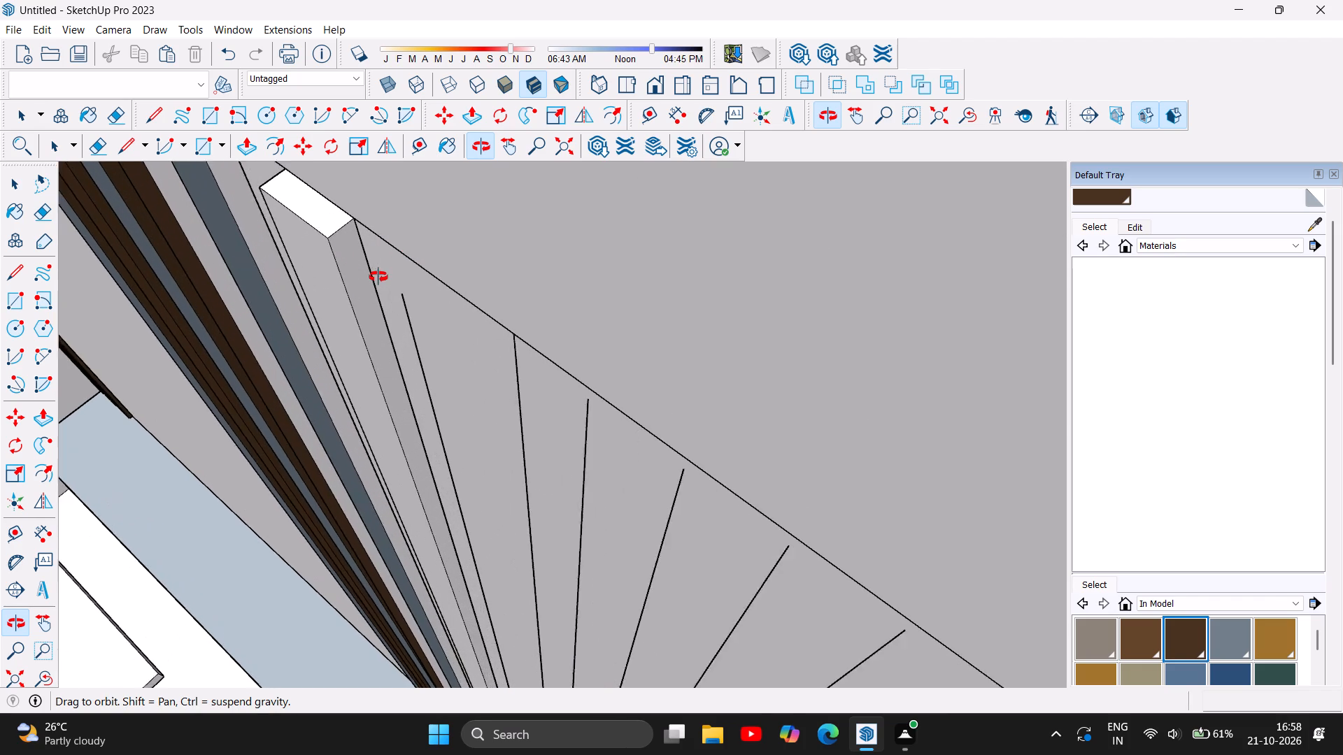
scroll(378, 277, "up", 9)
scroll(436, 325, "down", 5)
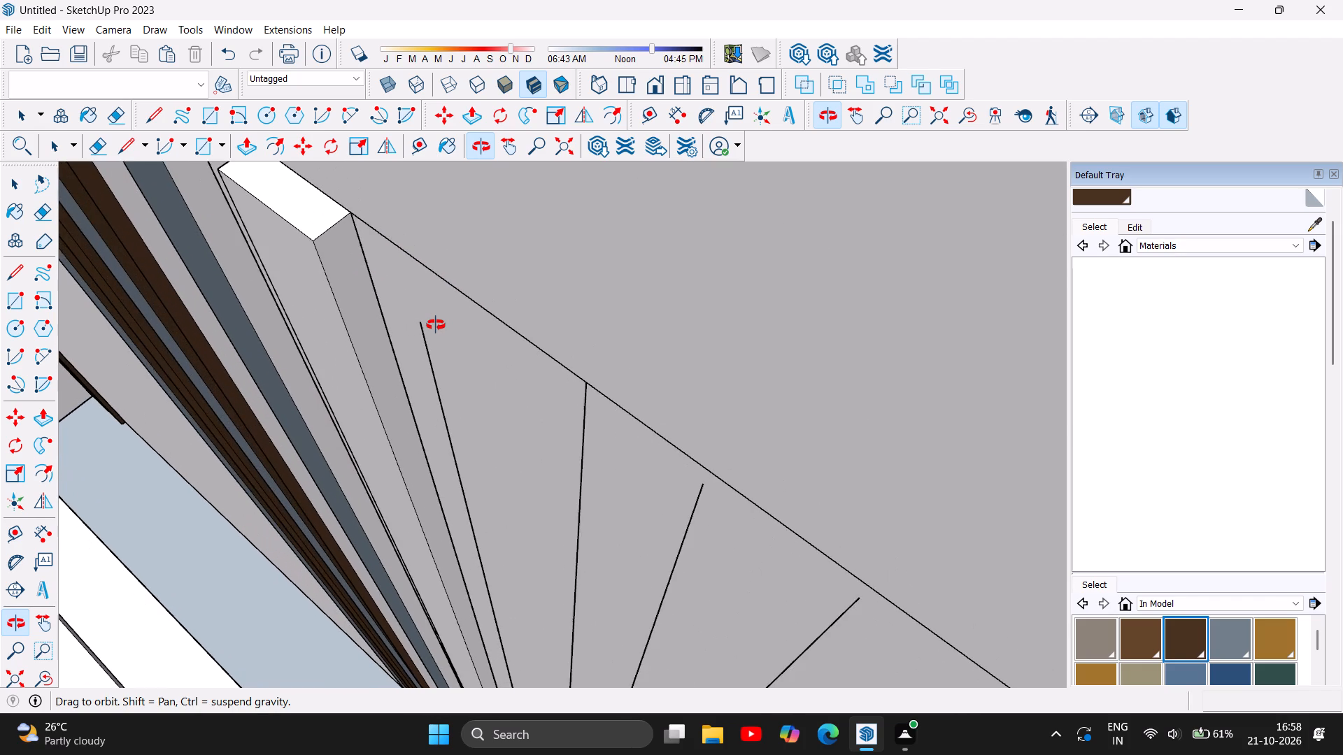
scroll(454, 277, "down", 5)
scroll(571, 325, "down", 4)
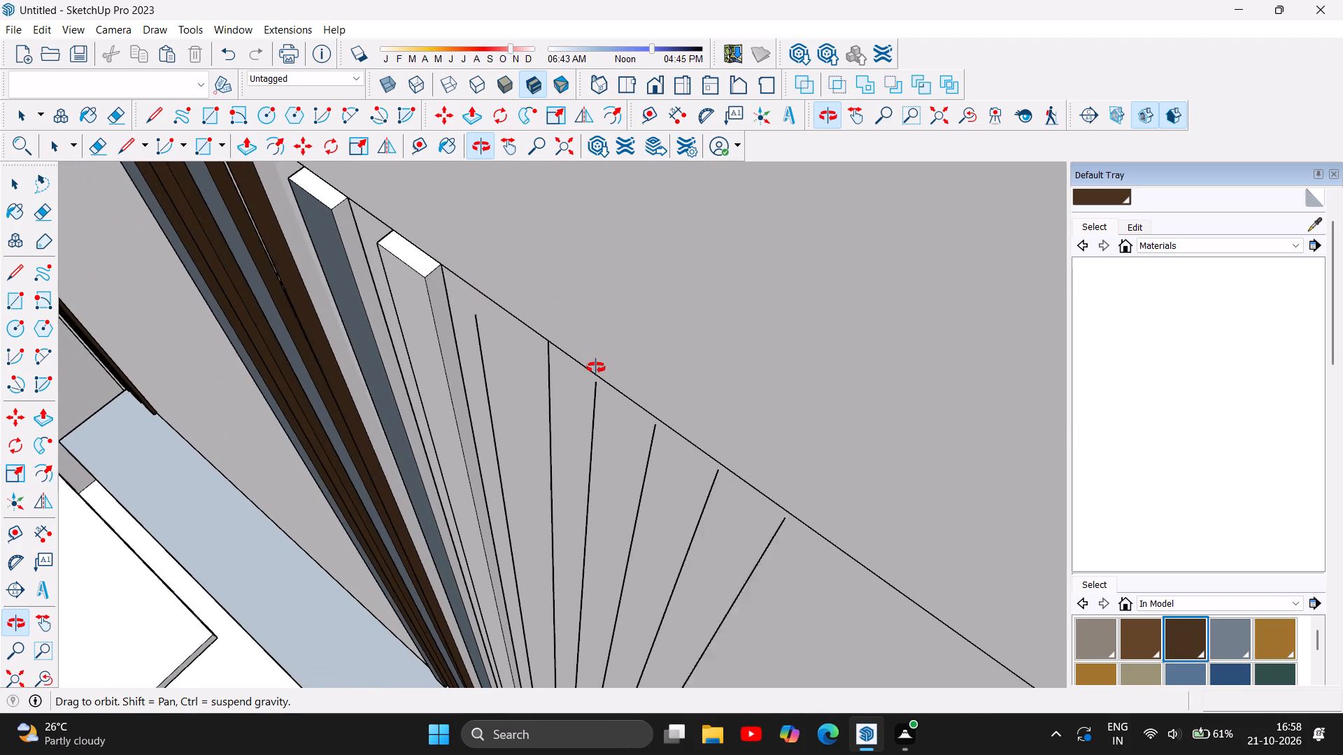
scroll(596, 368, "down", 5)
scroll(514, 357, "up", 9)
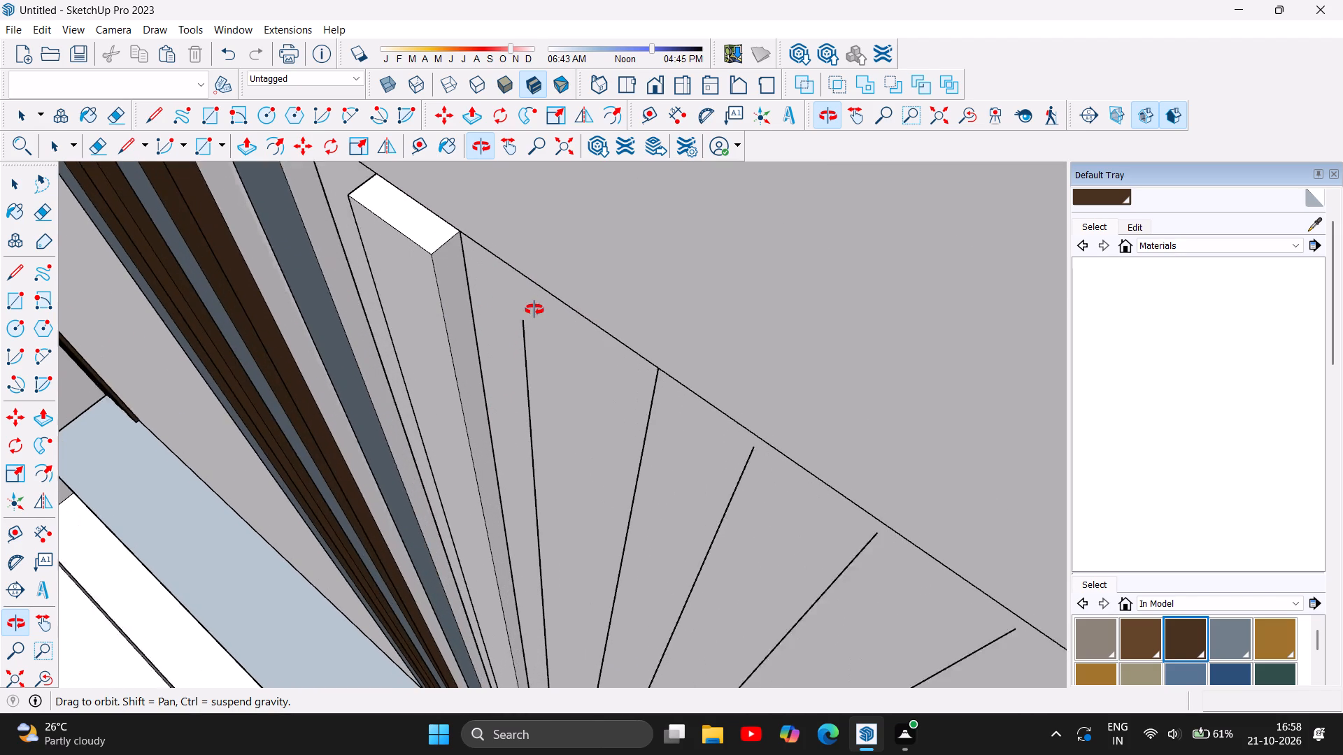
scroll(534, 310, "up", 3)
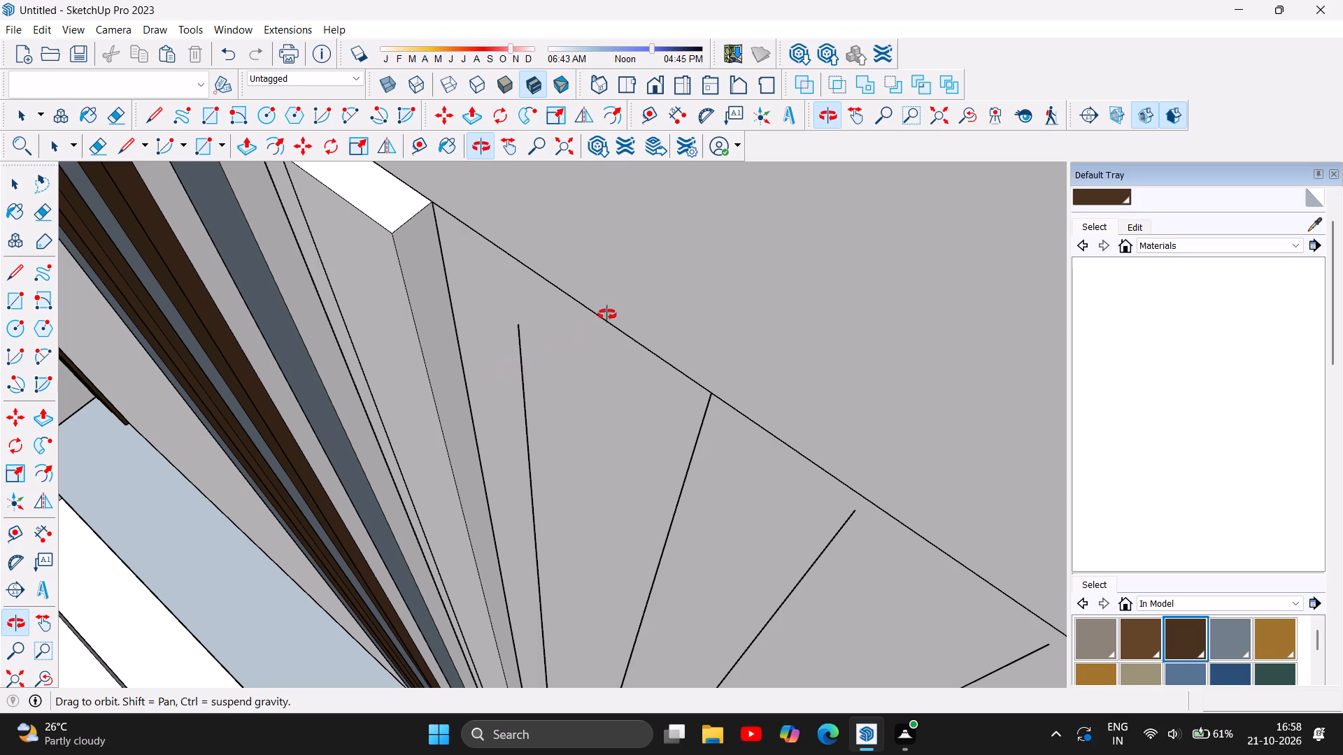
Delete the second new slat's near-side line, which stops short of the panel's top edge.
left_click(13, 186)
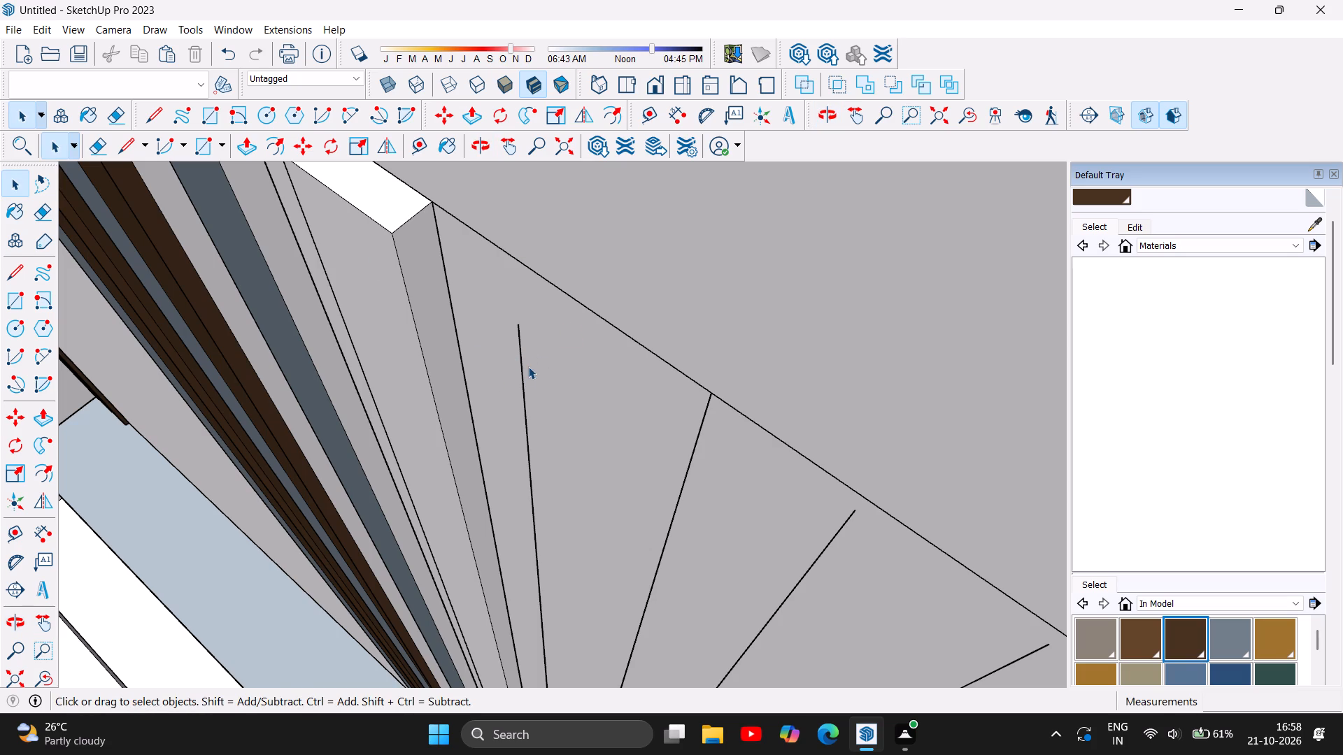
left_click(524, 373)
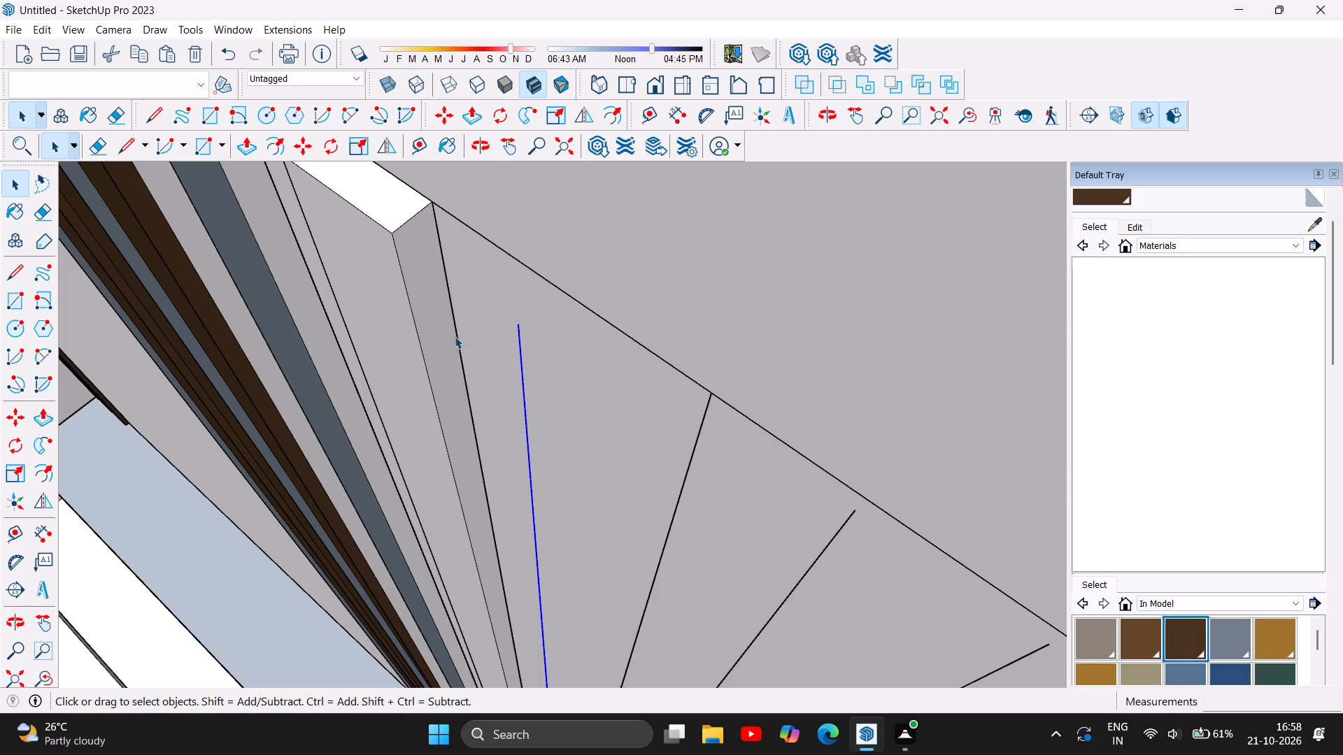
key("Delete")
Delete both side lines of the third new slat, which stop short of the panel's top edge.
scroll(725, 402, "up", 1)
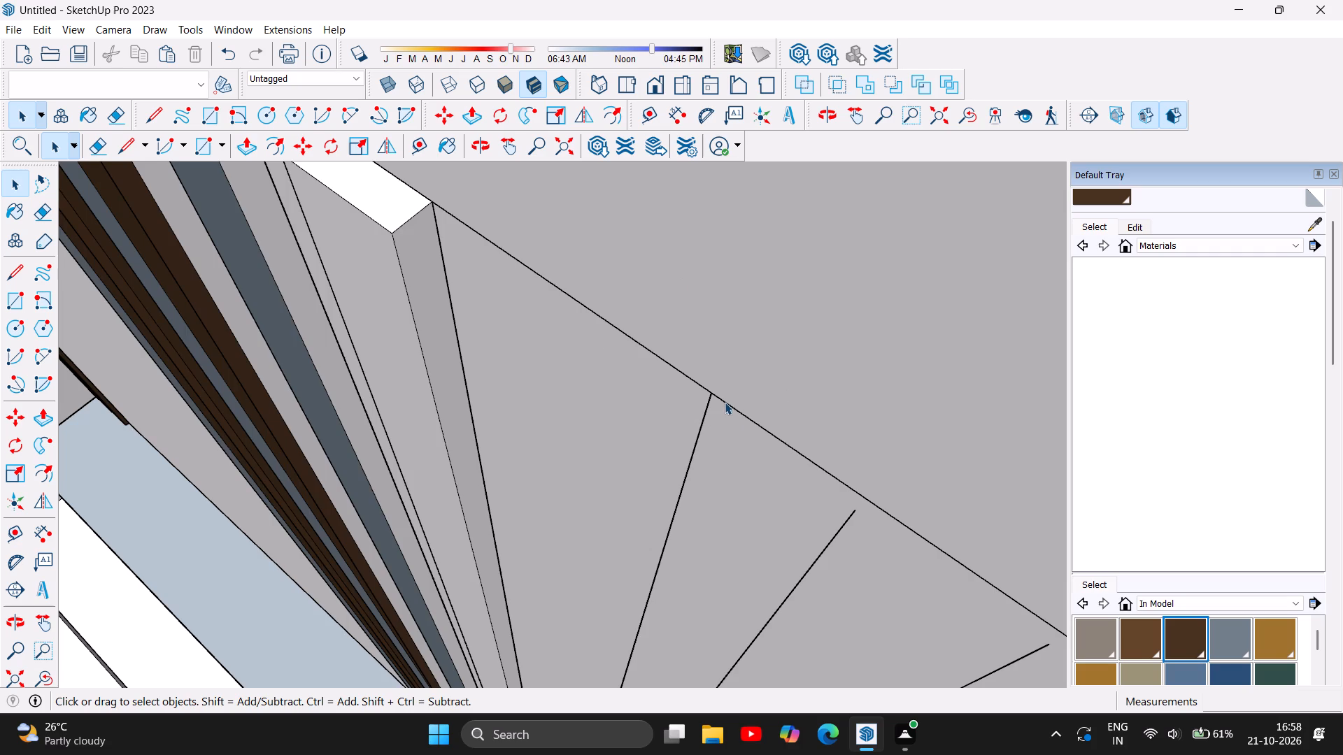
scroll(725, 402, "up", 1)
left_click(871, 556)
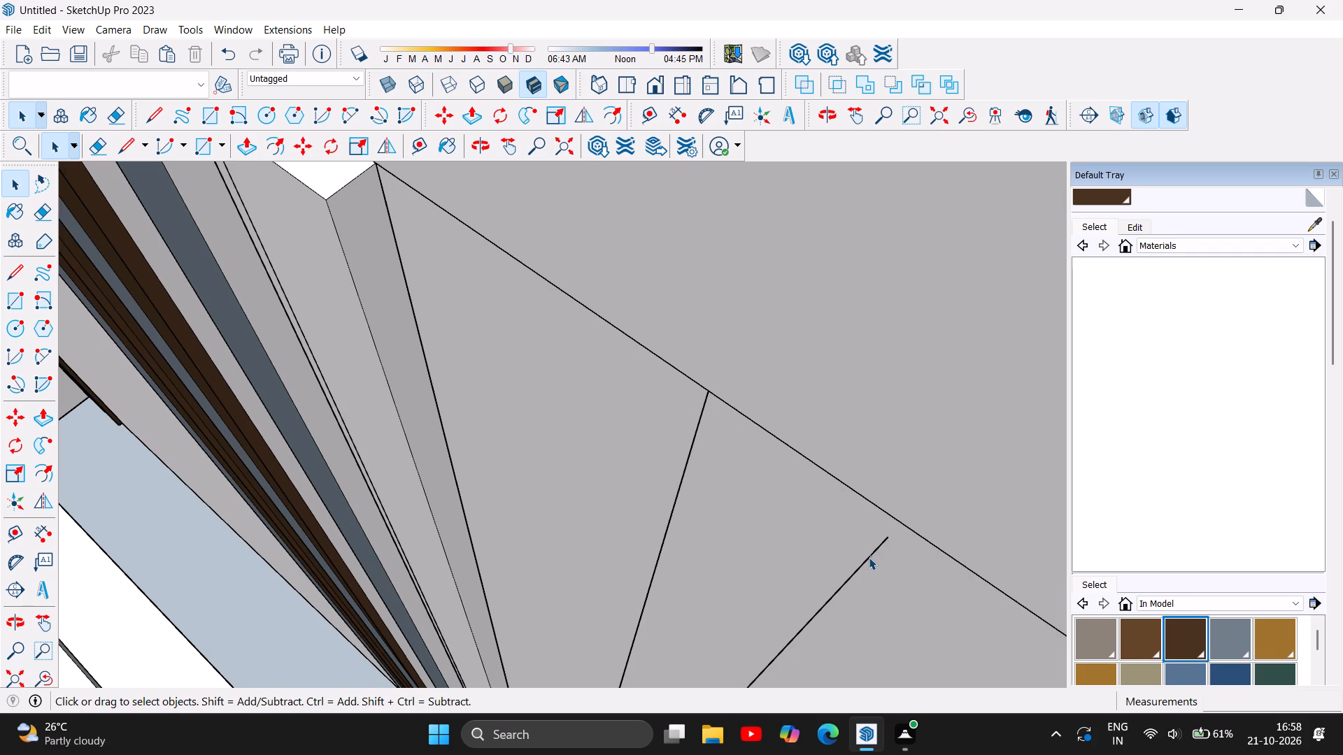
scroll(641, 405, "down", 17)
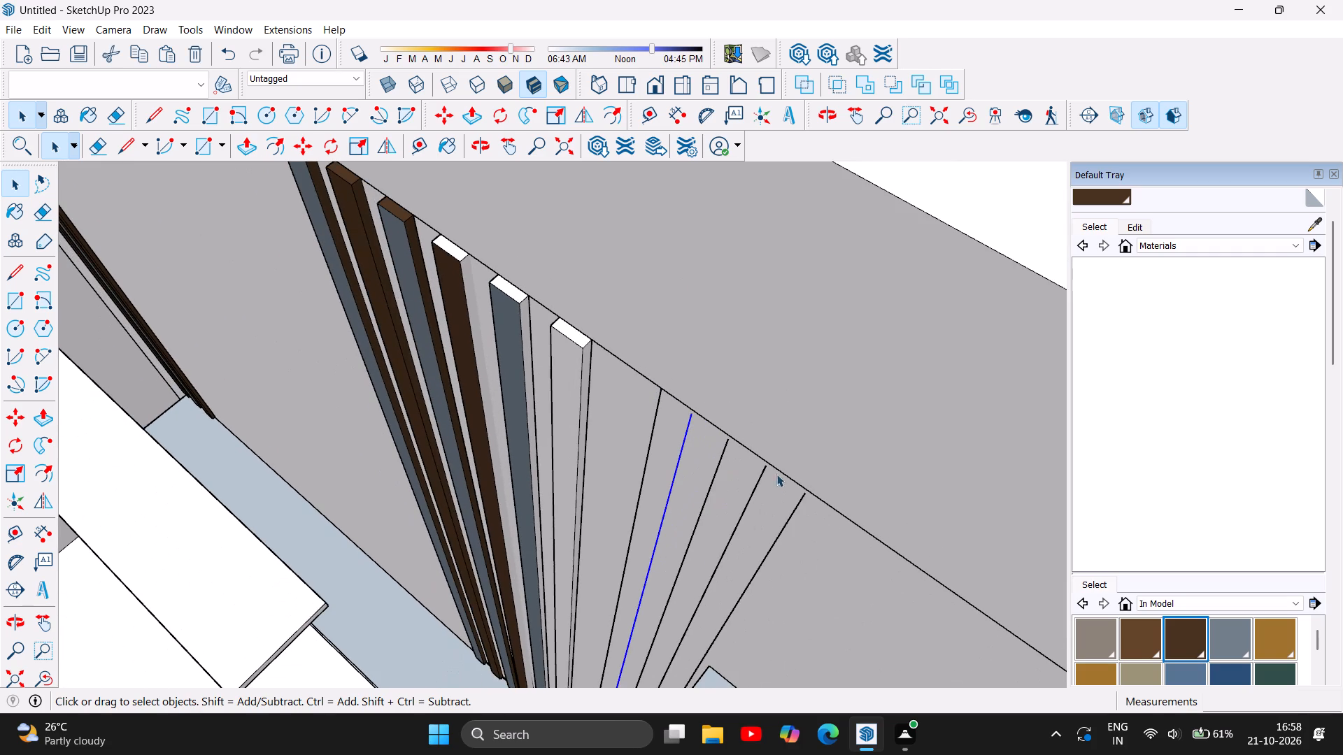
scroll(559, 470, "up", 3)
scroll(768, 373, "up", 5)
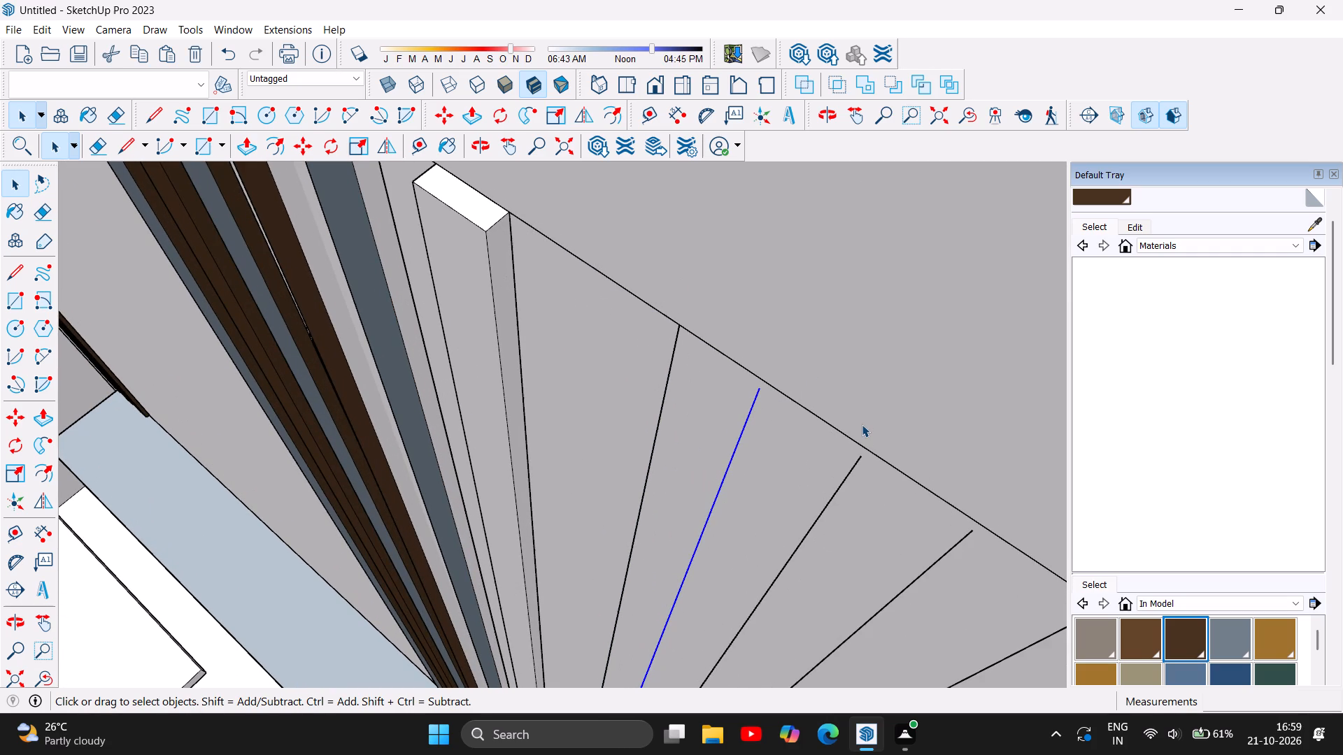
key("Delete")
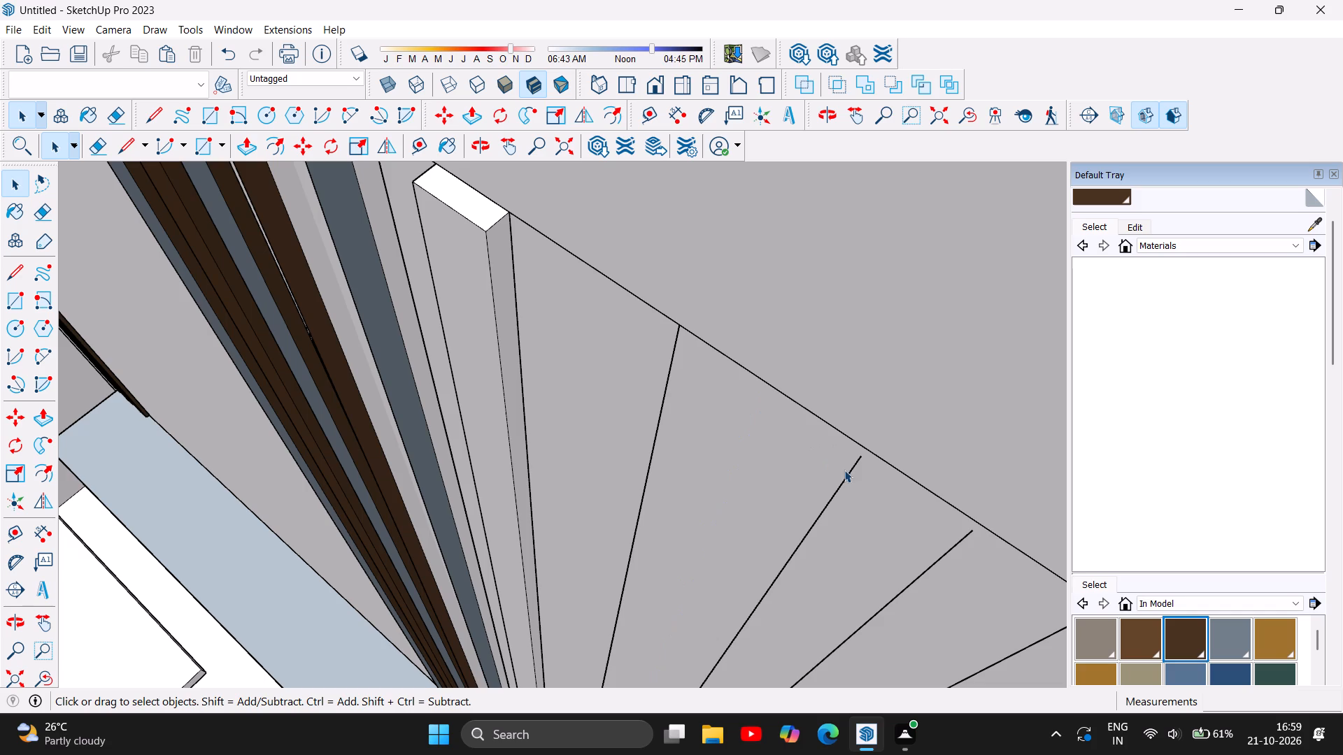
left_click(849, 471)
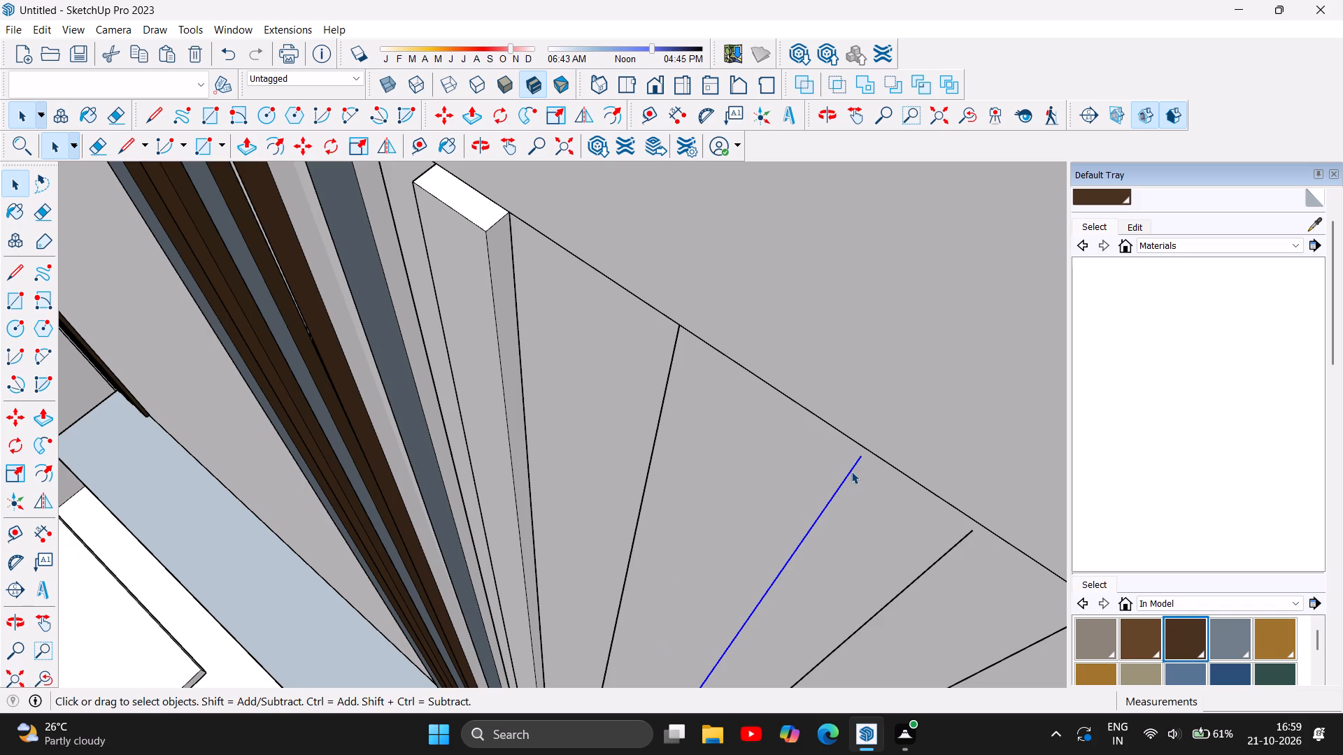
key("Delete")
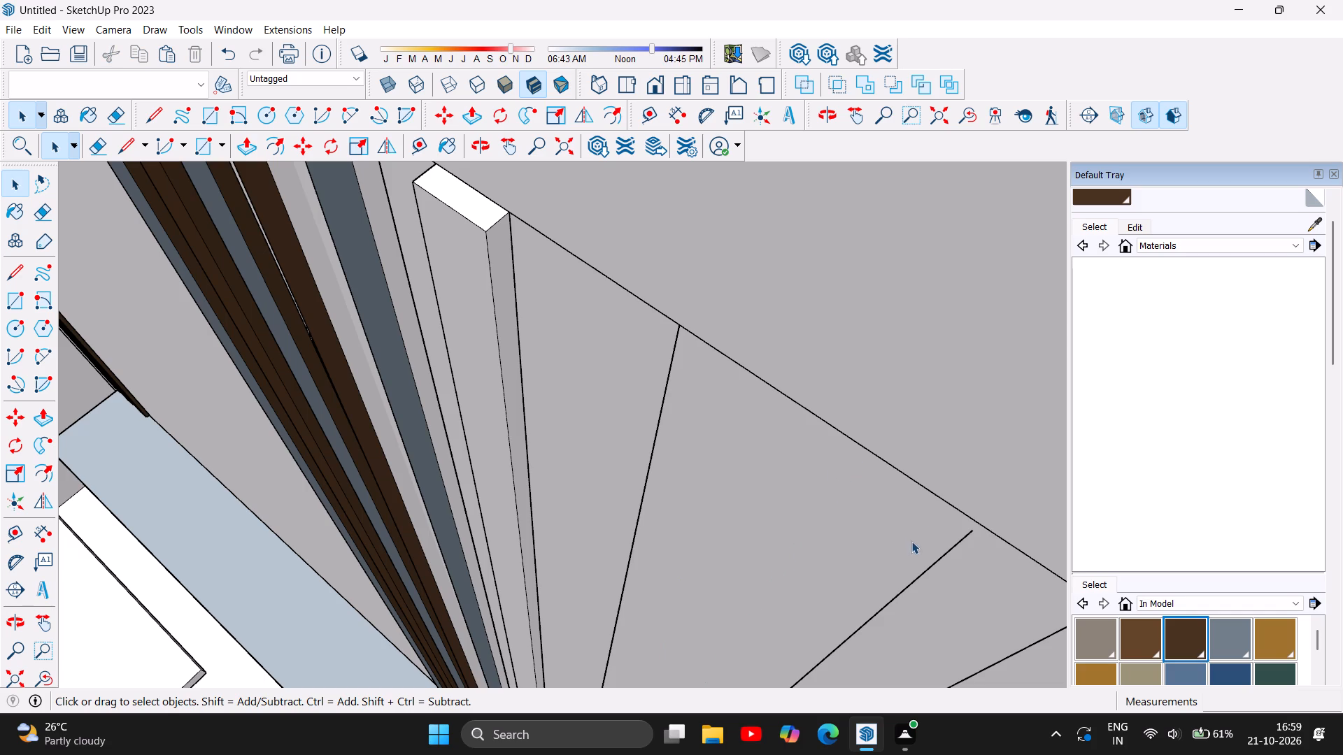
Delete both side lines of the fourth new slat, which stop short of the panel's top edge.
left_click(947, 551)
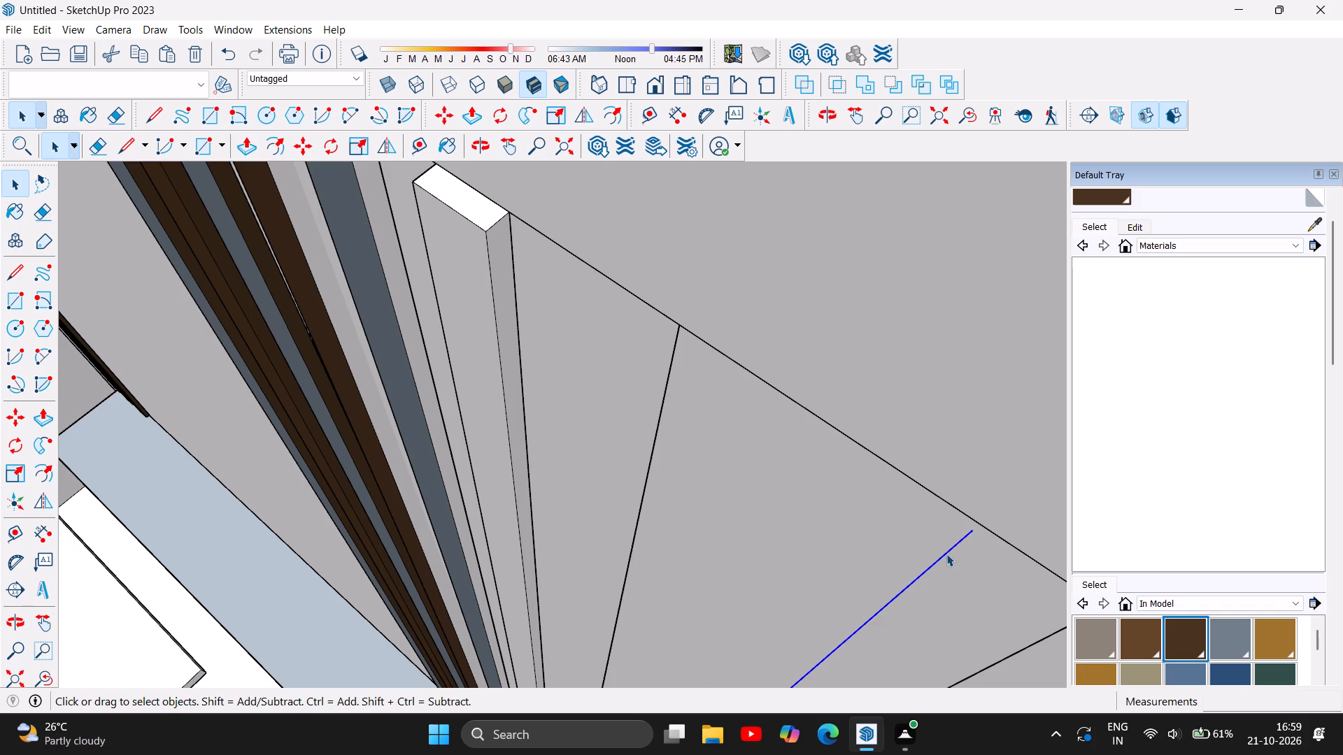
key("Delete")
scroll(595, 319, "down", 6)
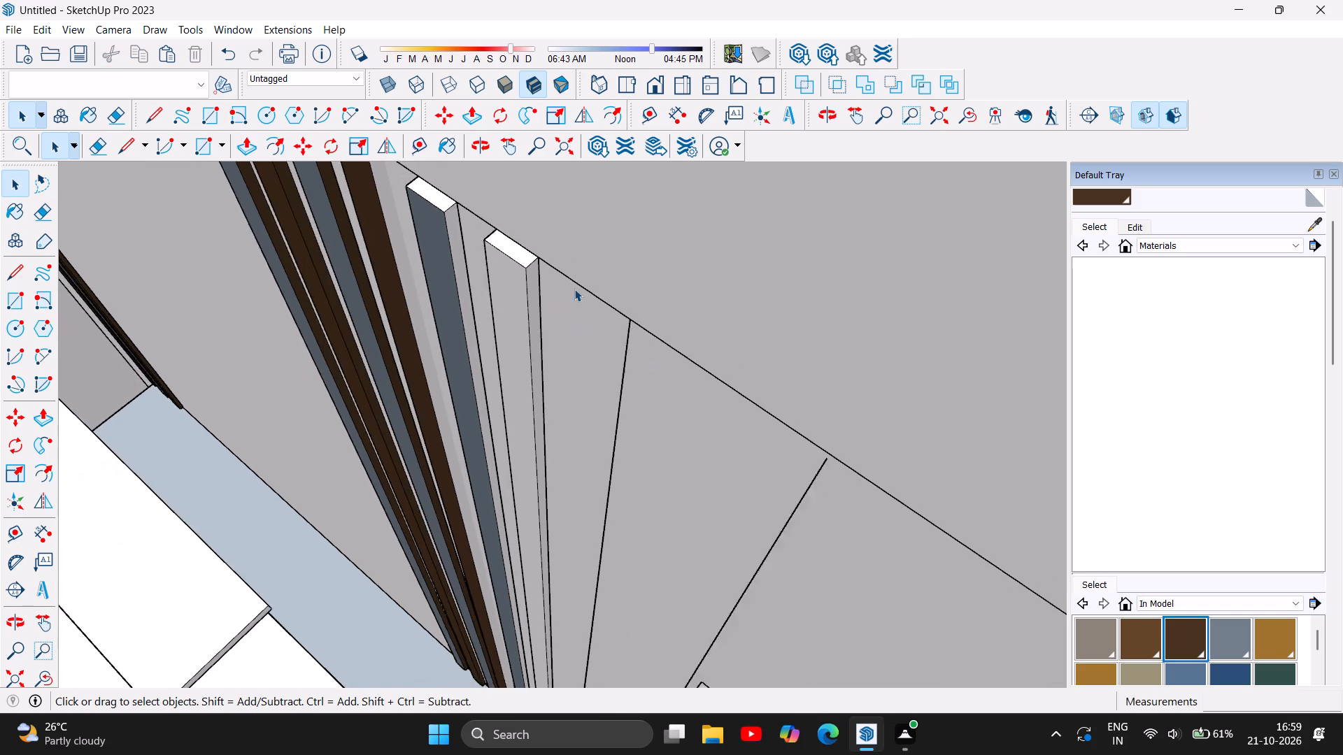
scroll(574, 289, "down", 5)
scroll(684, 412, "up", 10)
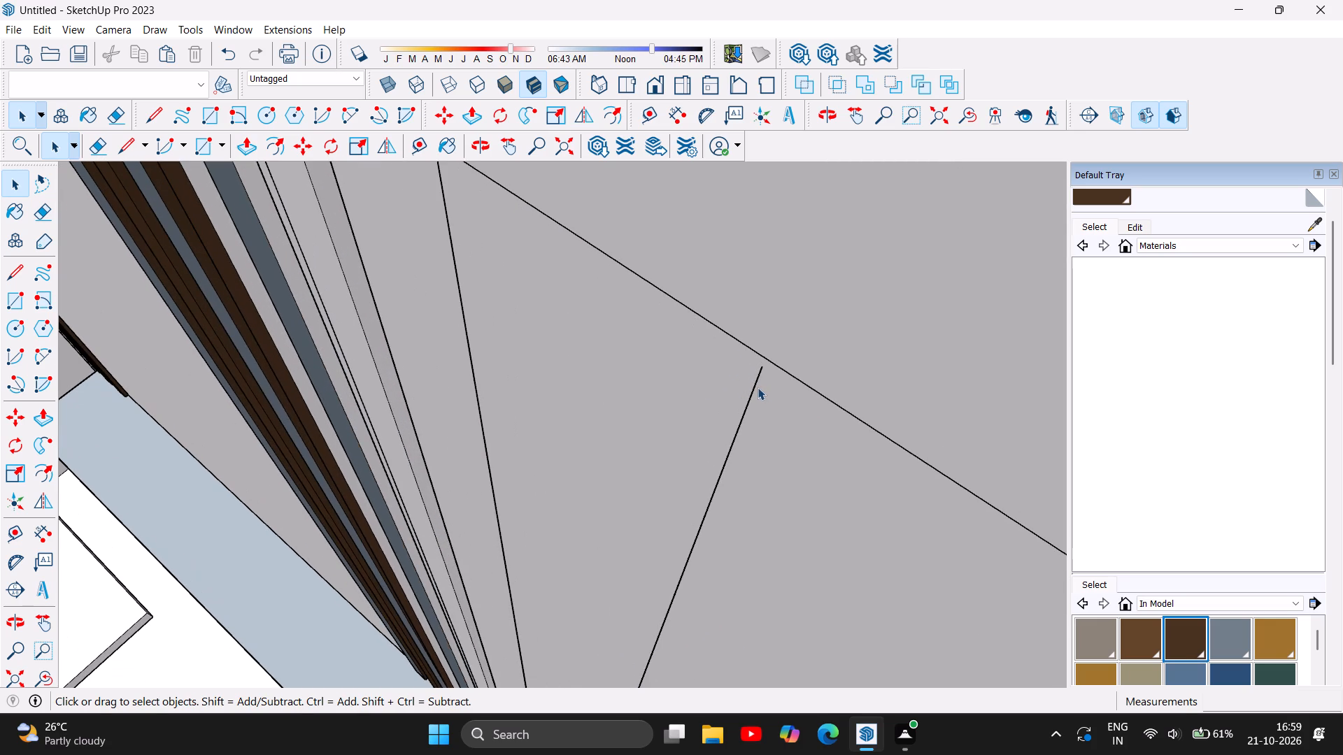
left_click(751, 396)
key("Delete")
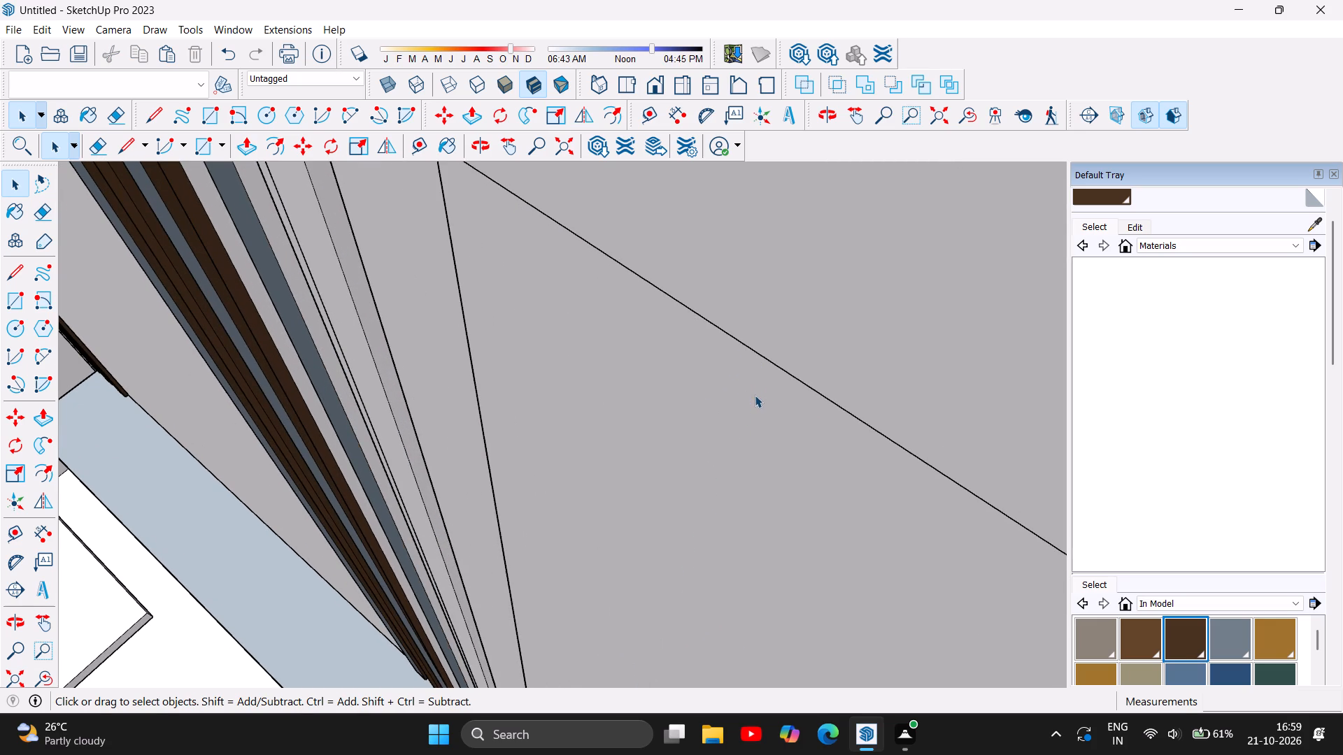
Examine the second new slat's remaining far-side line at the panel's top edge and at its base dash.
scroll(620, 489, "down", 6)
scroll(479, 247, "up", 6)
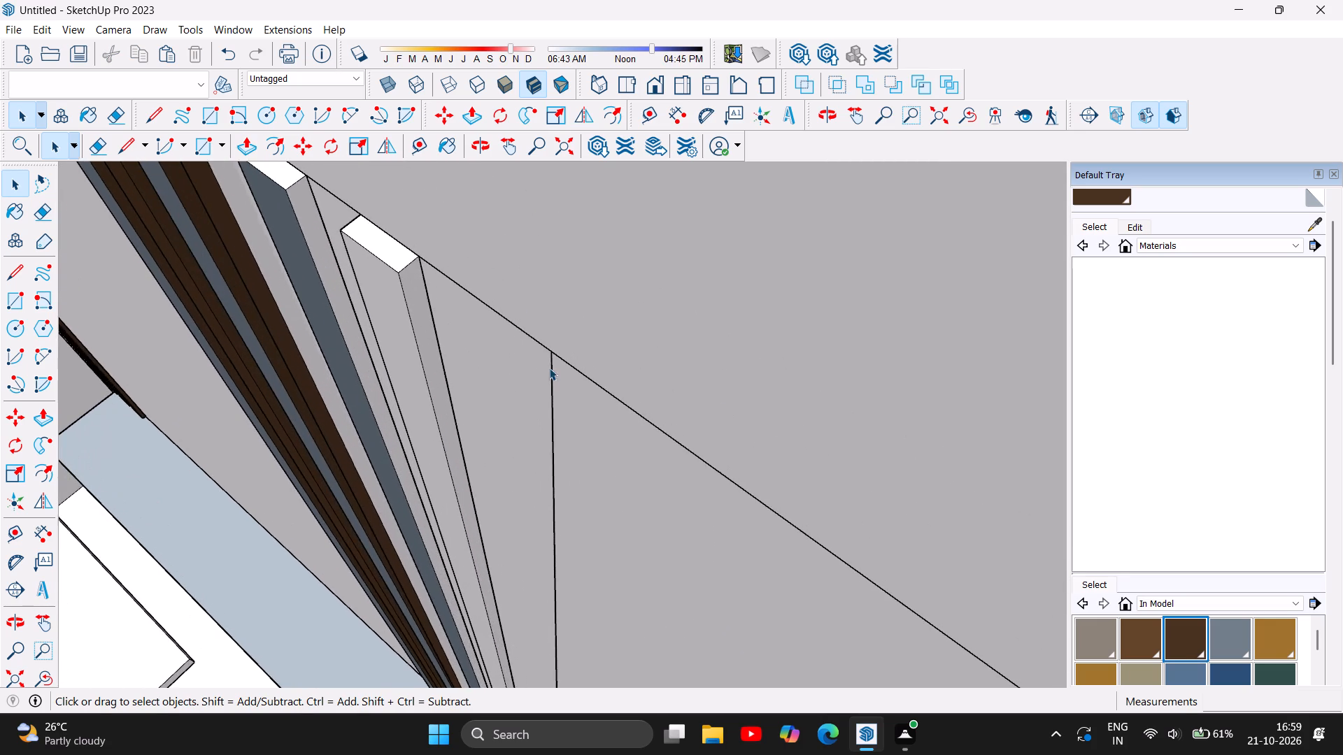
scroll(557, 340, "up", 14)
scroll(553, 325, "down", 12)
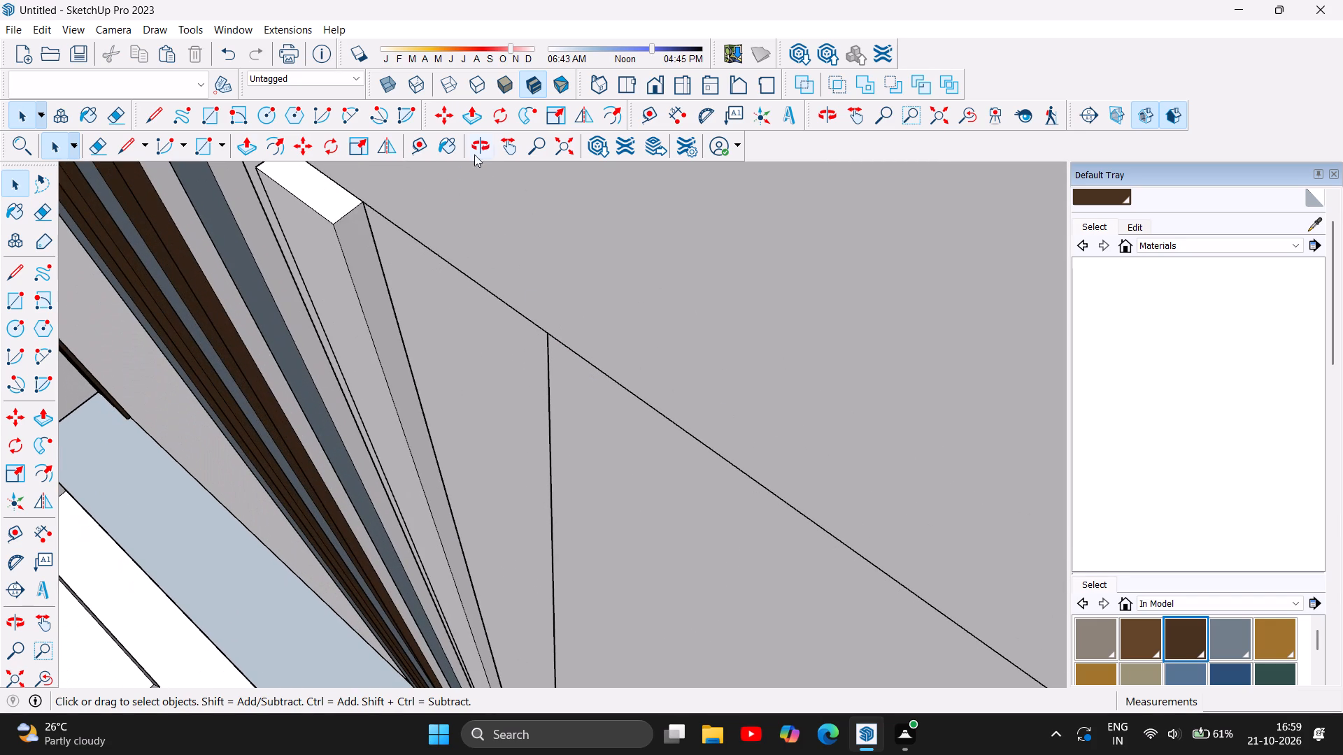
left_click(487, 148)
left_click_drag(544, 542, 704, 269)
scroll(481, 320, "down", 3)
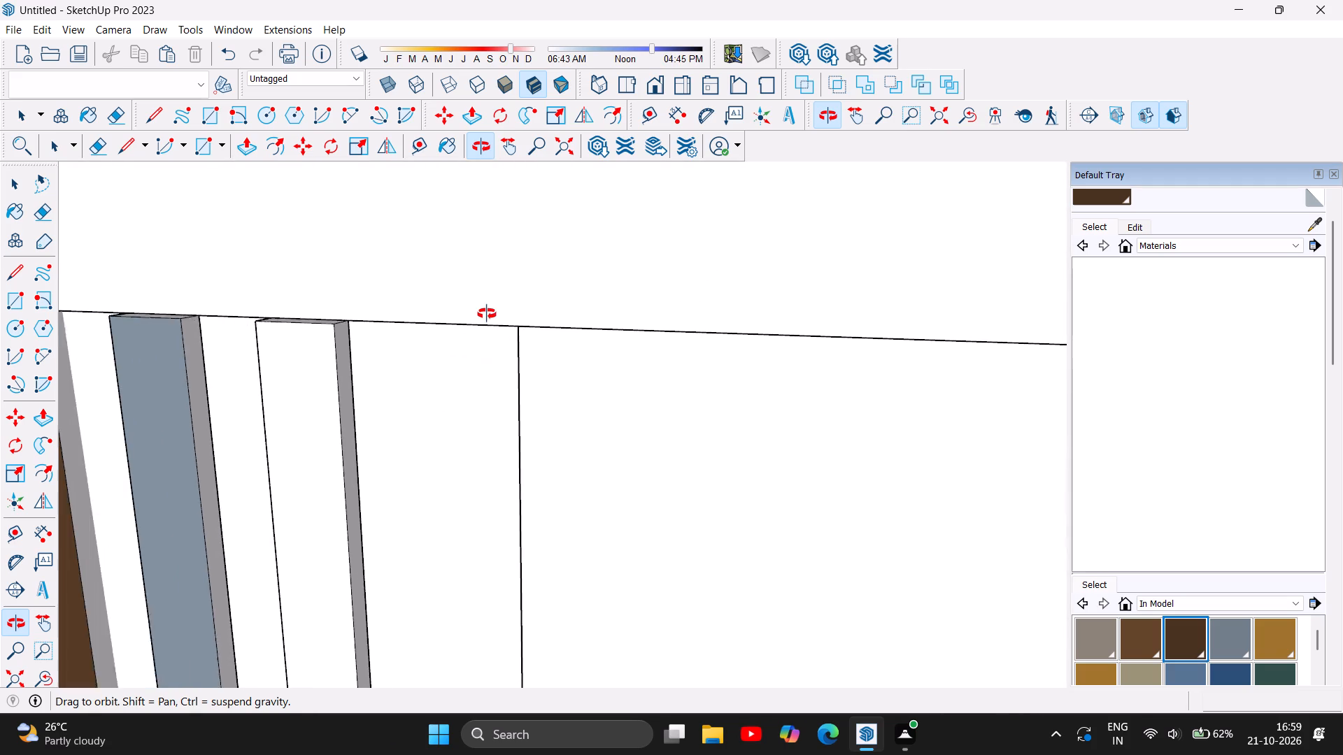
scroll(487, 314, "down", 13)
scroll(502, 292, "down", 11)
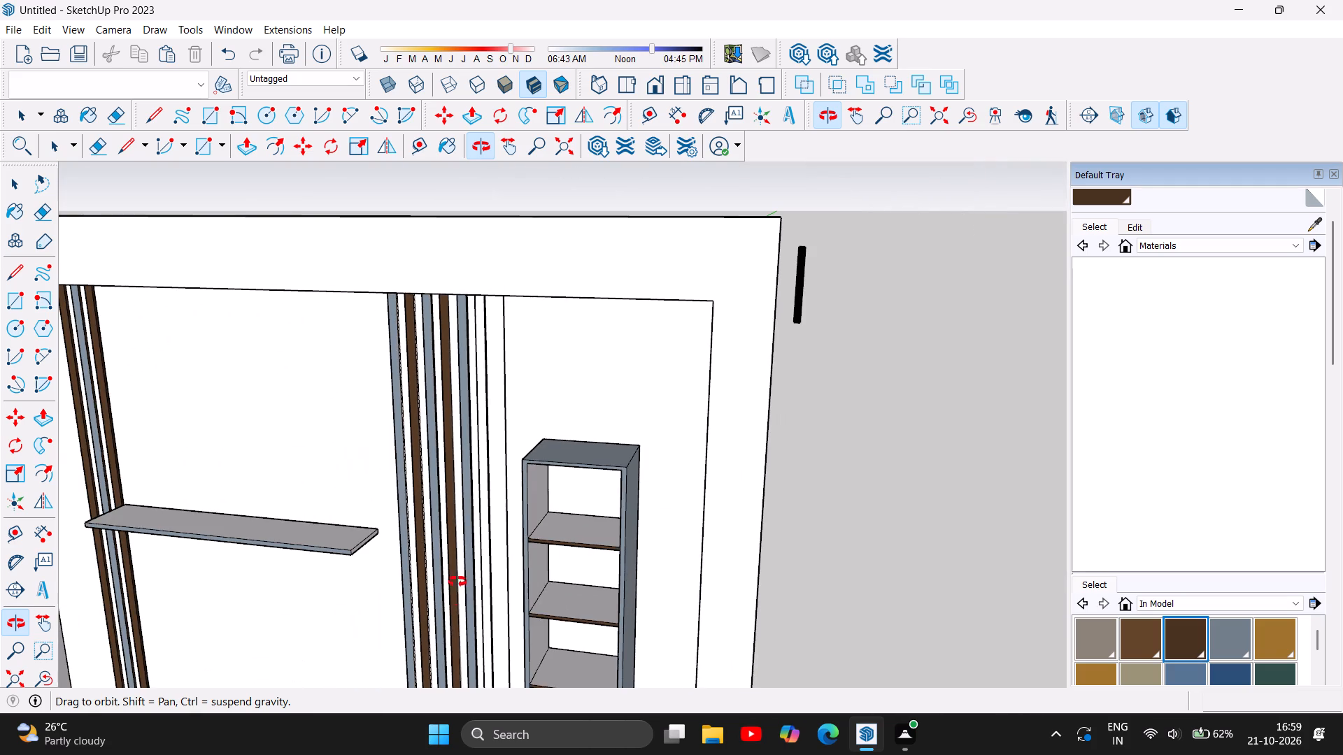
scroll(446, 424, "down", 5)
scroll(481, 689, "up", 12)
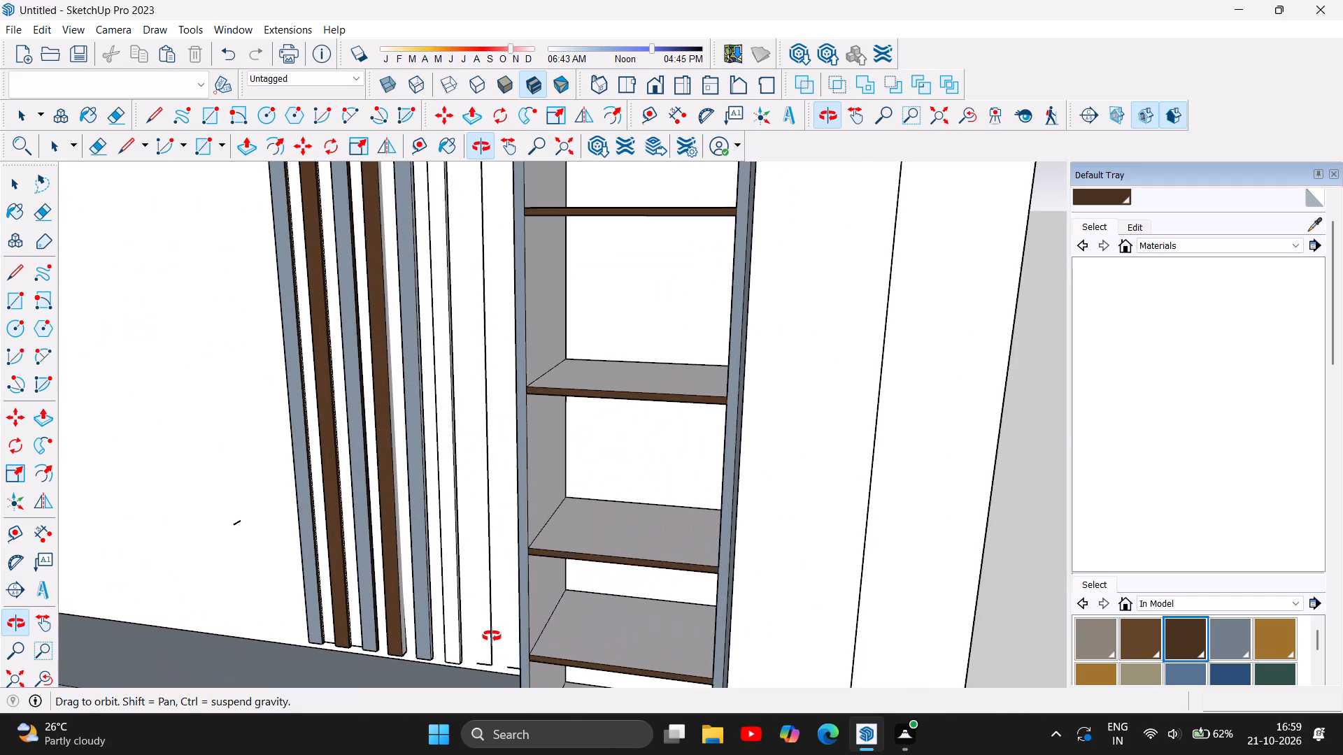
scroll(484, 675, "up", 3)
scroll(474, 668, "down", 13)
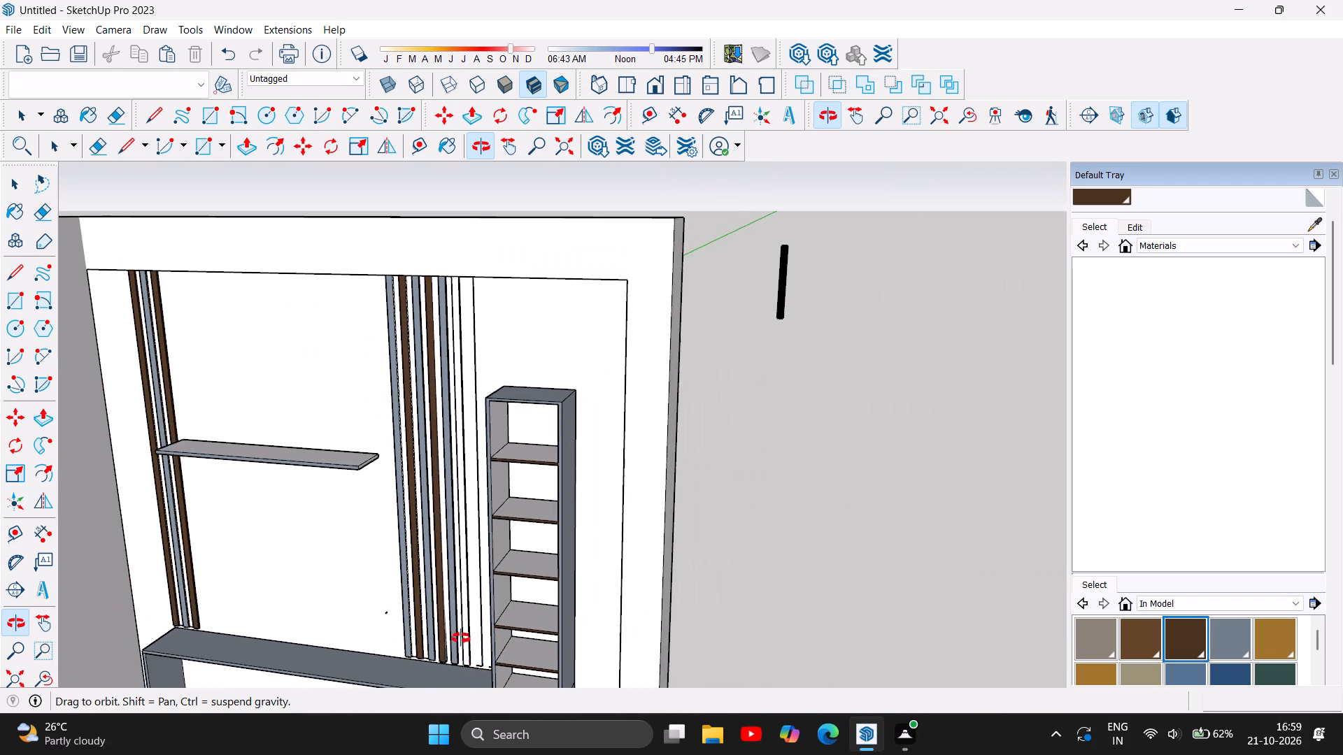
scroll(460, 312, "up", 5)
scroll(428, 245, "up", 15)
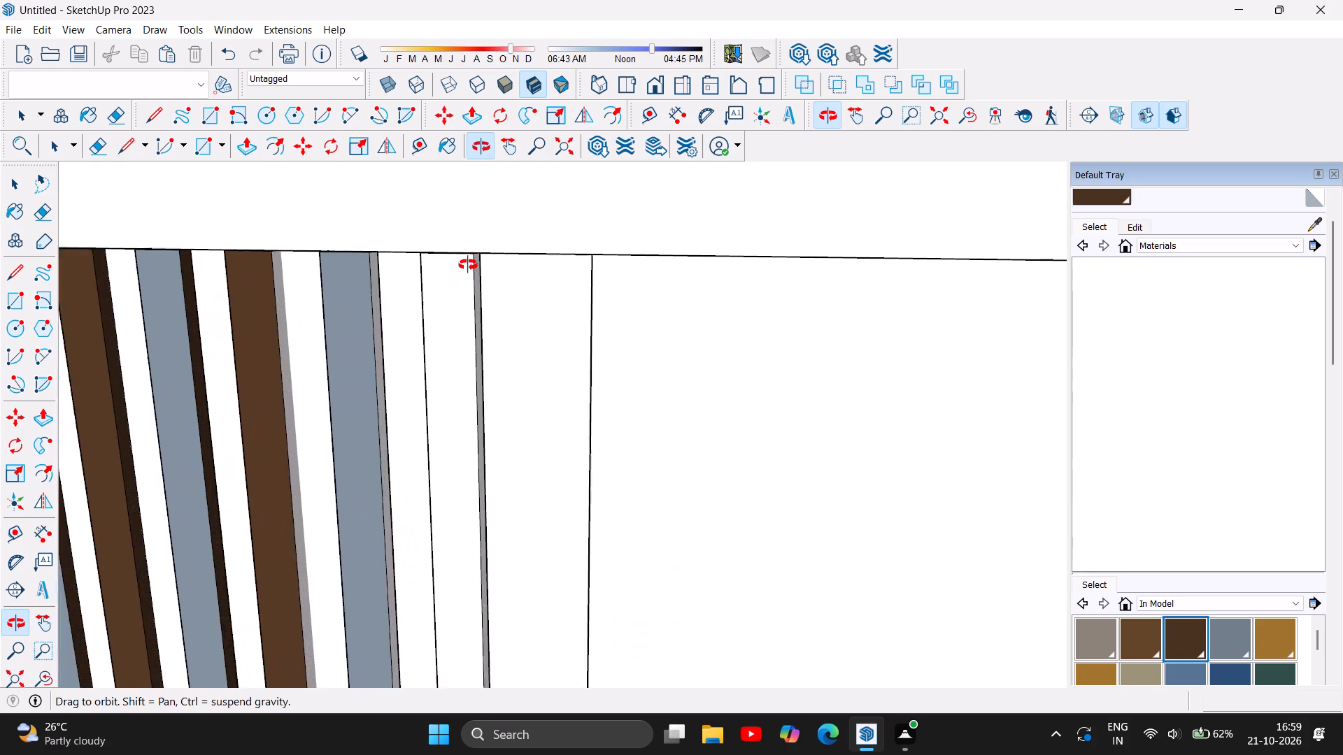
scroll(468, 265, "up", 2)
scroll(468, 265, "down", 19)
scroll(472, 275, "down", 7)
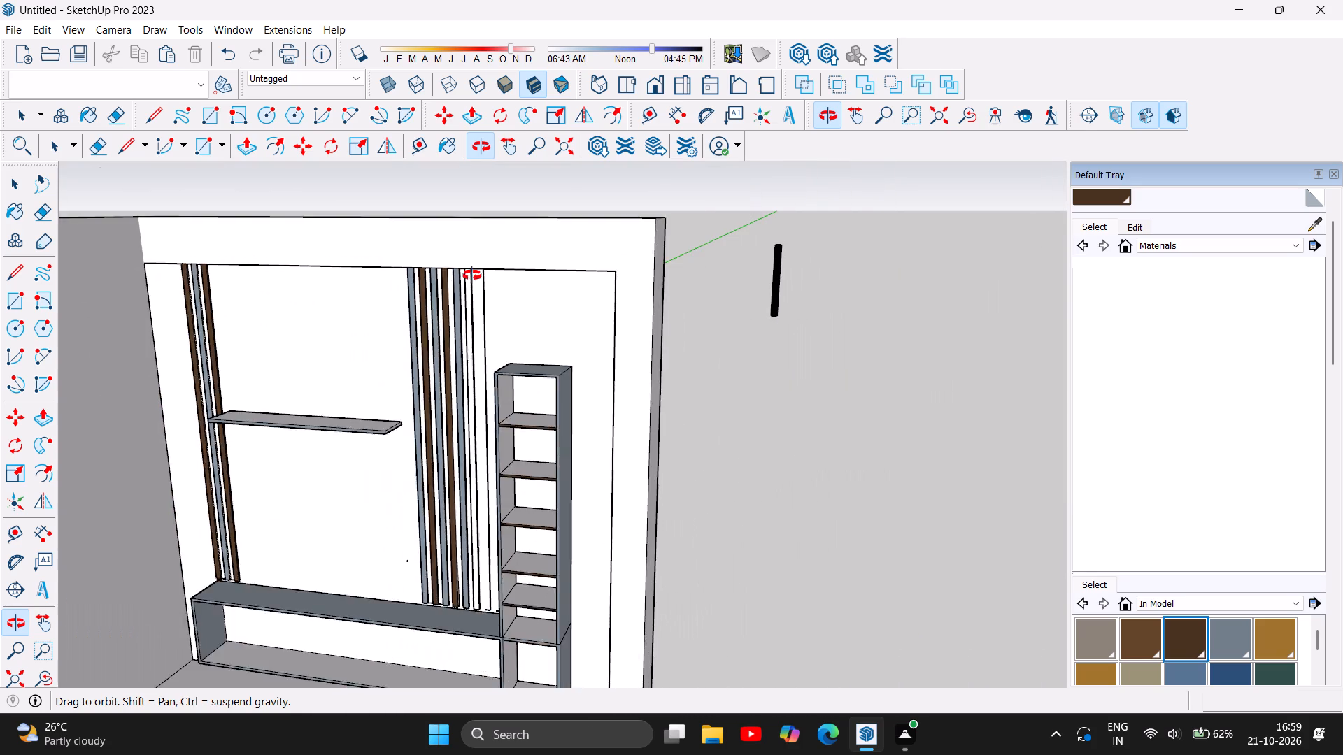
scroll(472, 275, "down", 2)
scroll(471, 412, "up", 4)
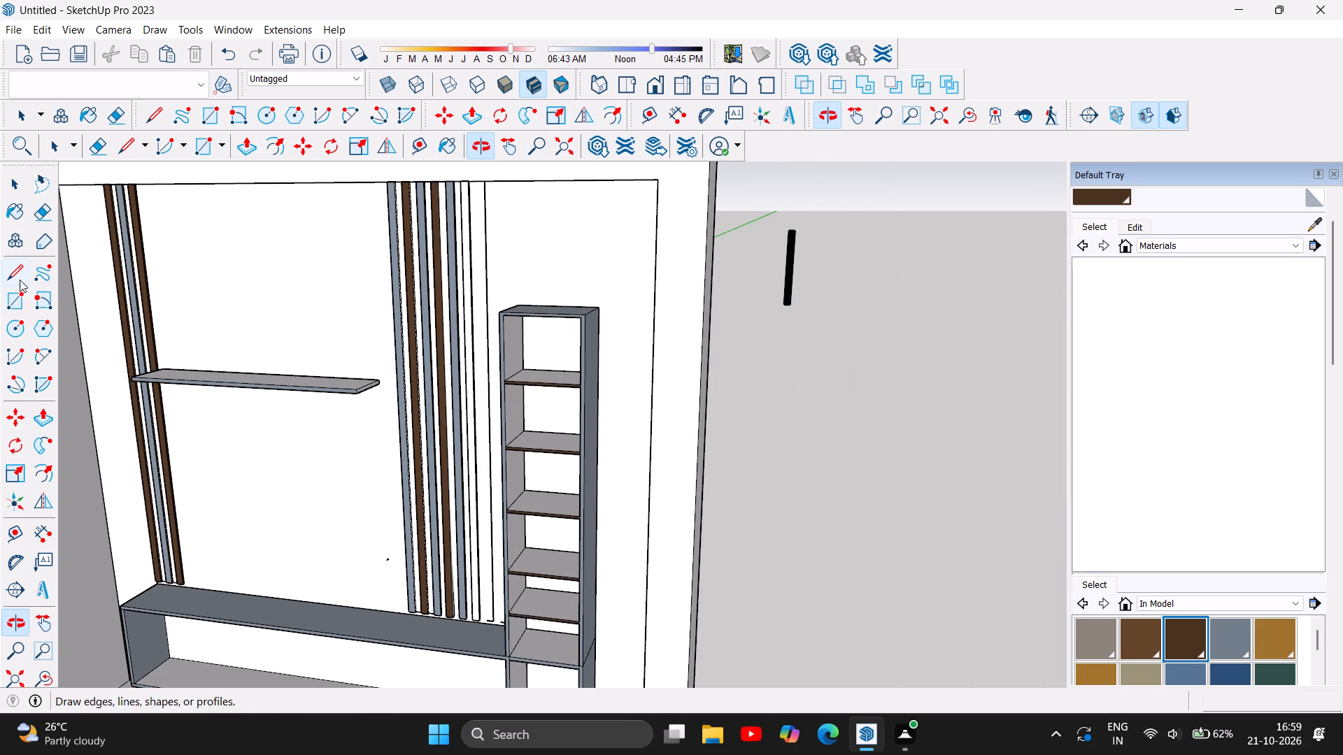
Redraw the second new slat's near-side line from its base dash up to the panel's top edge, about 7' 6 1/2" long.
left_click(20, 280)
scroll(485, 621, "up", 2)
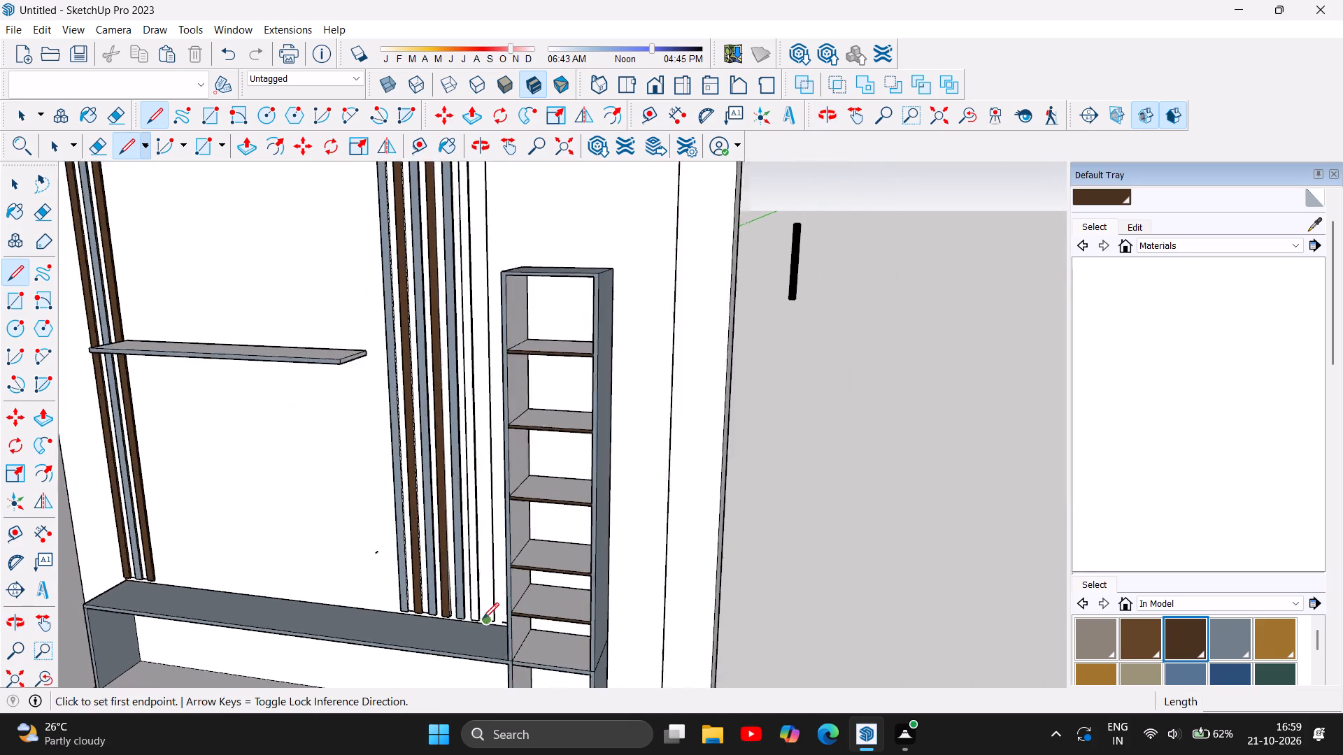
scroll(483, 619, "up", 12)
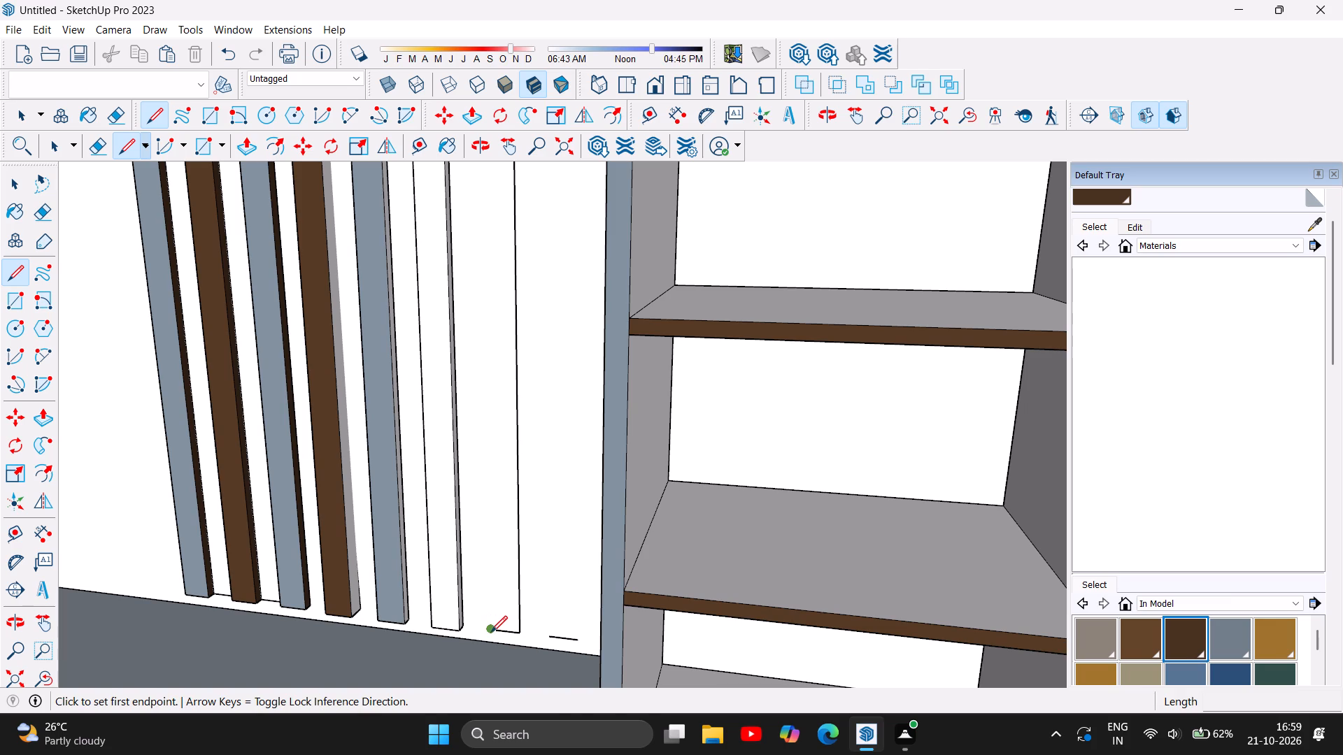
left_click(491, 632)
scroll(483, 586, "down", 20)
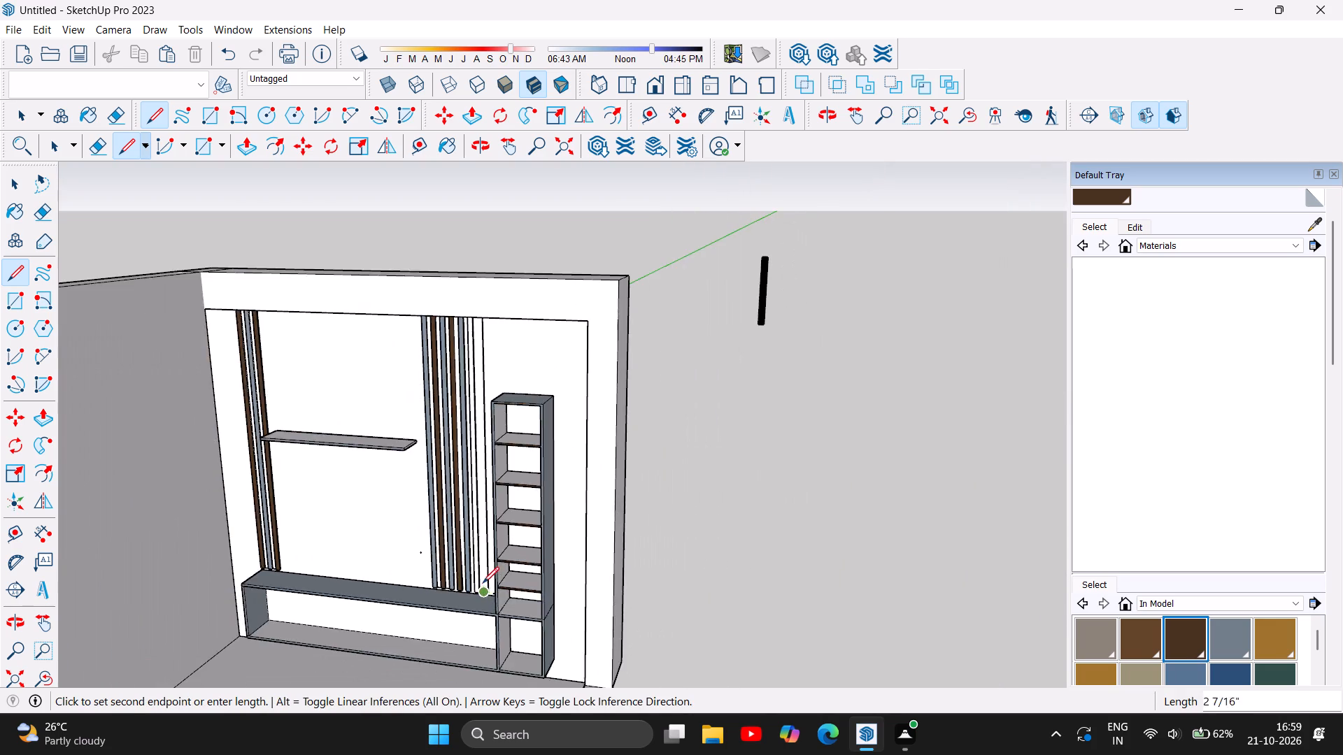
scroll(483, 582, "down", 6)
scroll(488, 433, "up", 12)
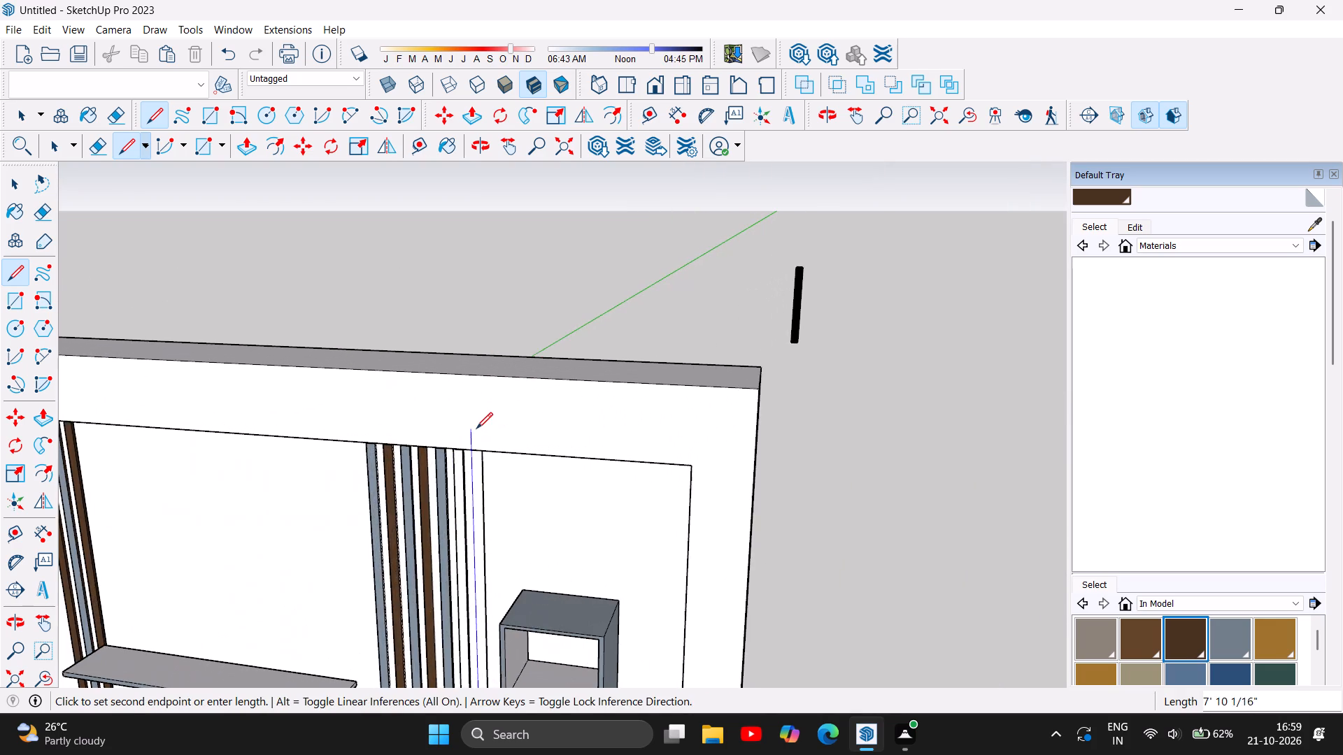
scroll(476, 443, "up", 20)
scroll(465, 434, "up", 5)
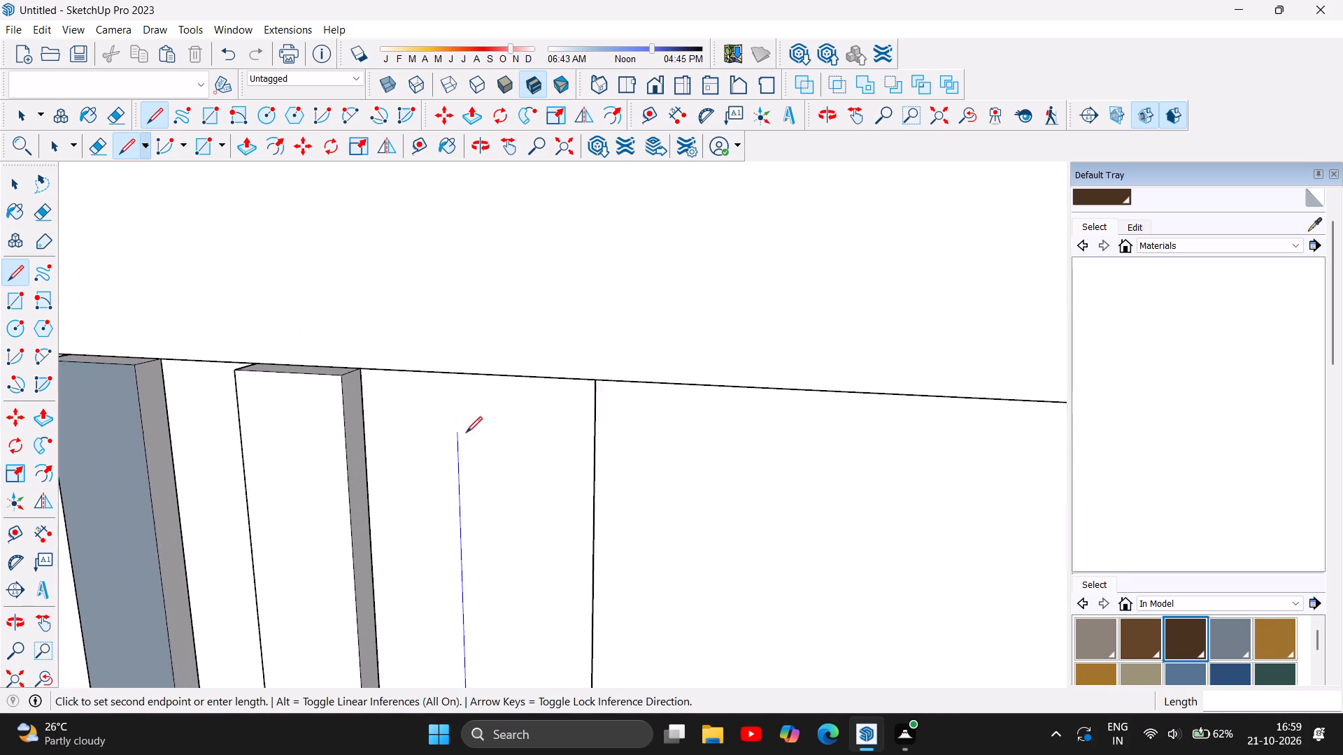
scroll(453, 365, "up", 4)
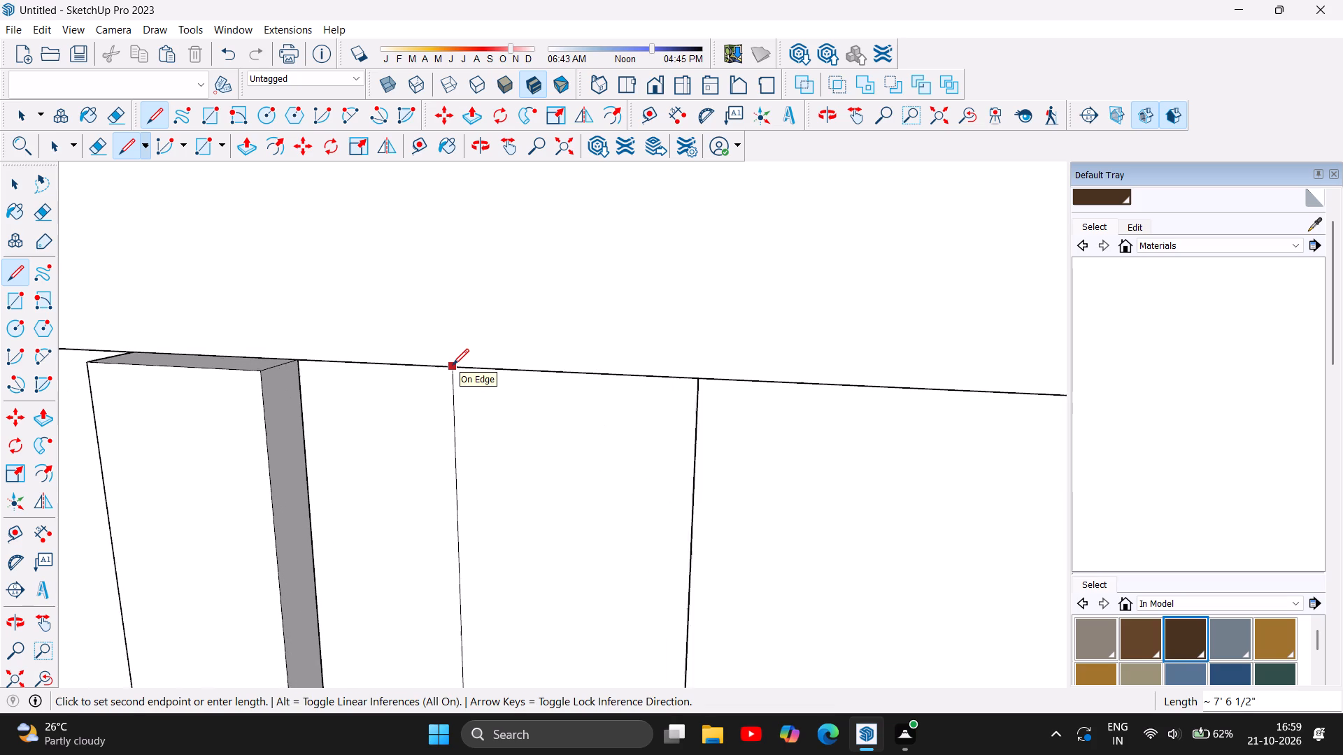
scroll(453, 365, "up", 2)
left_click(453, 365)
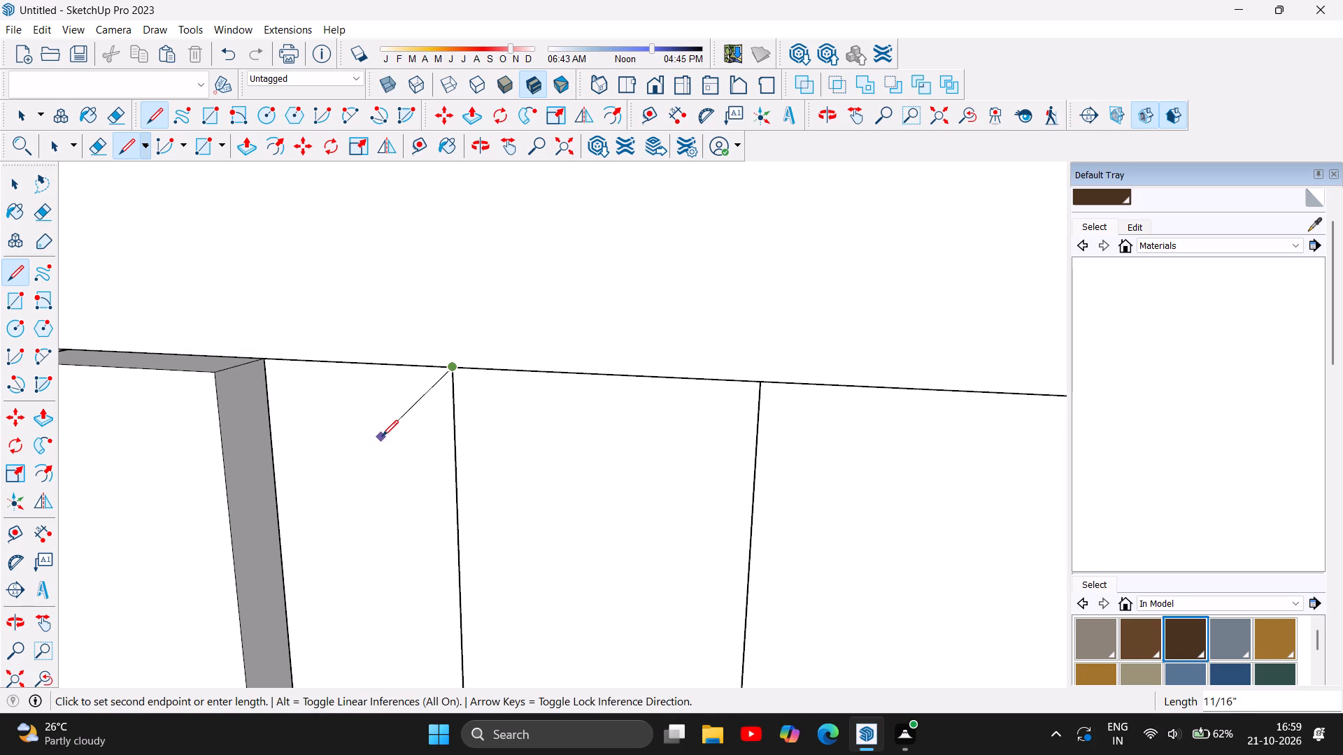
key("Escape")
Draw the third new slat's near-side line from its base dash up to the panel's top edge, about 7' 6 11/16" long.
scroll(388, 337, "down", 6)
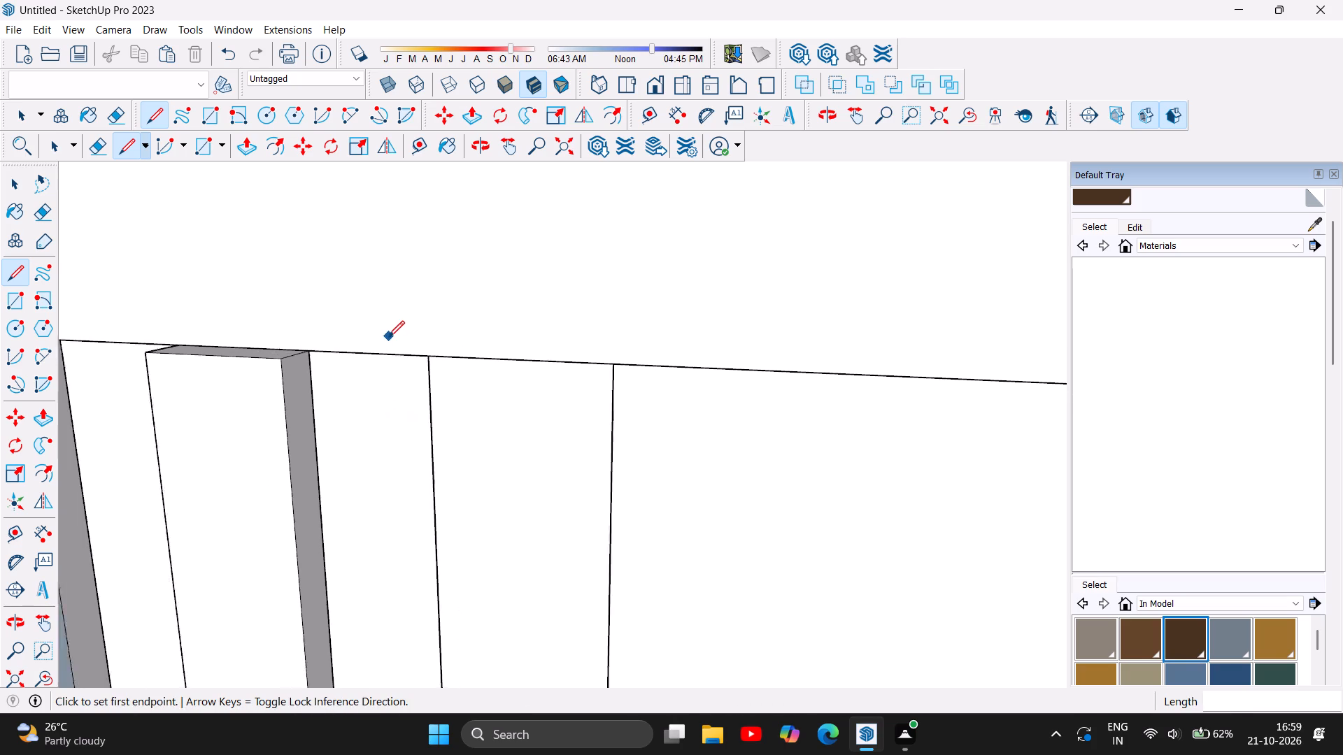
scroll(452, 244, "down", 5)
scroll(529, 226, "down", 18)
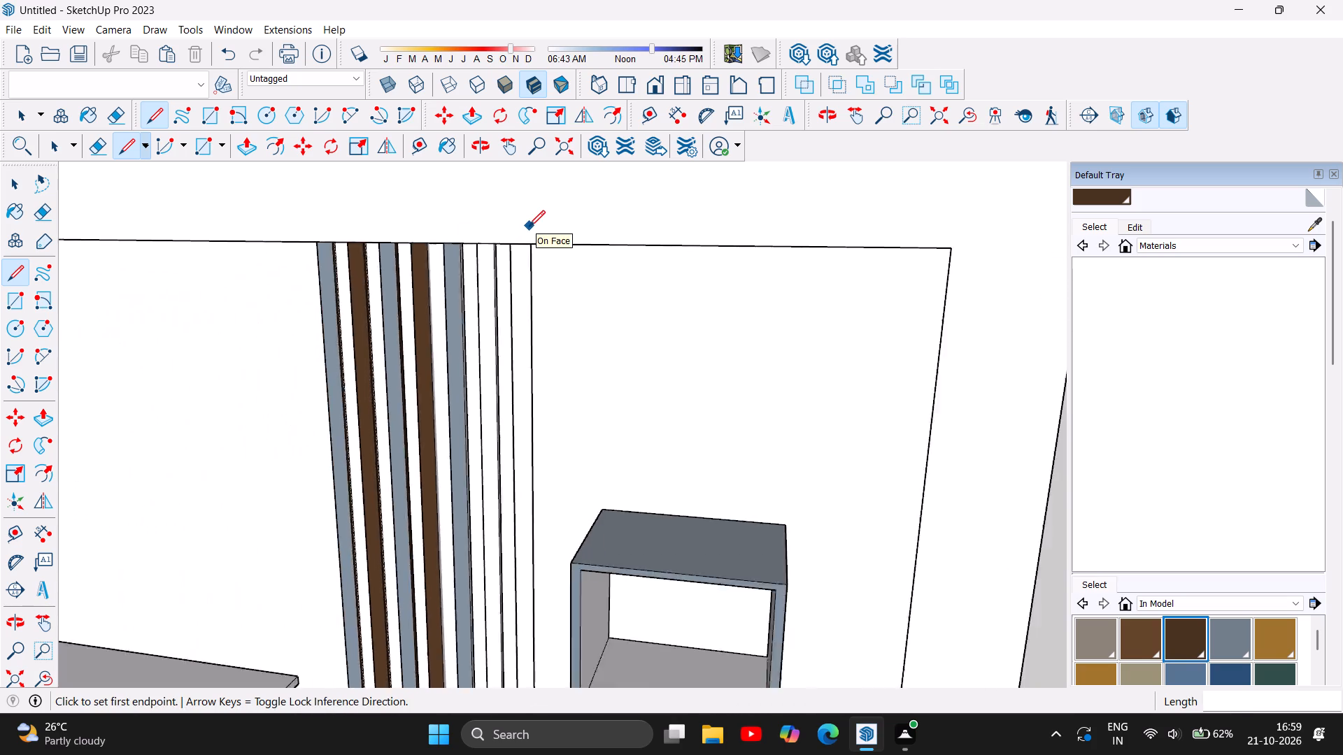
scroll(529, 226, "down", 11)
scroll(519, 593, "up", 10)
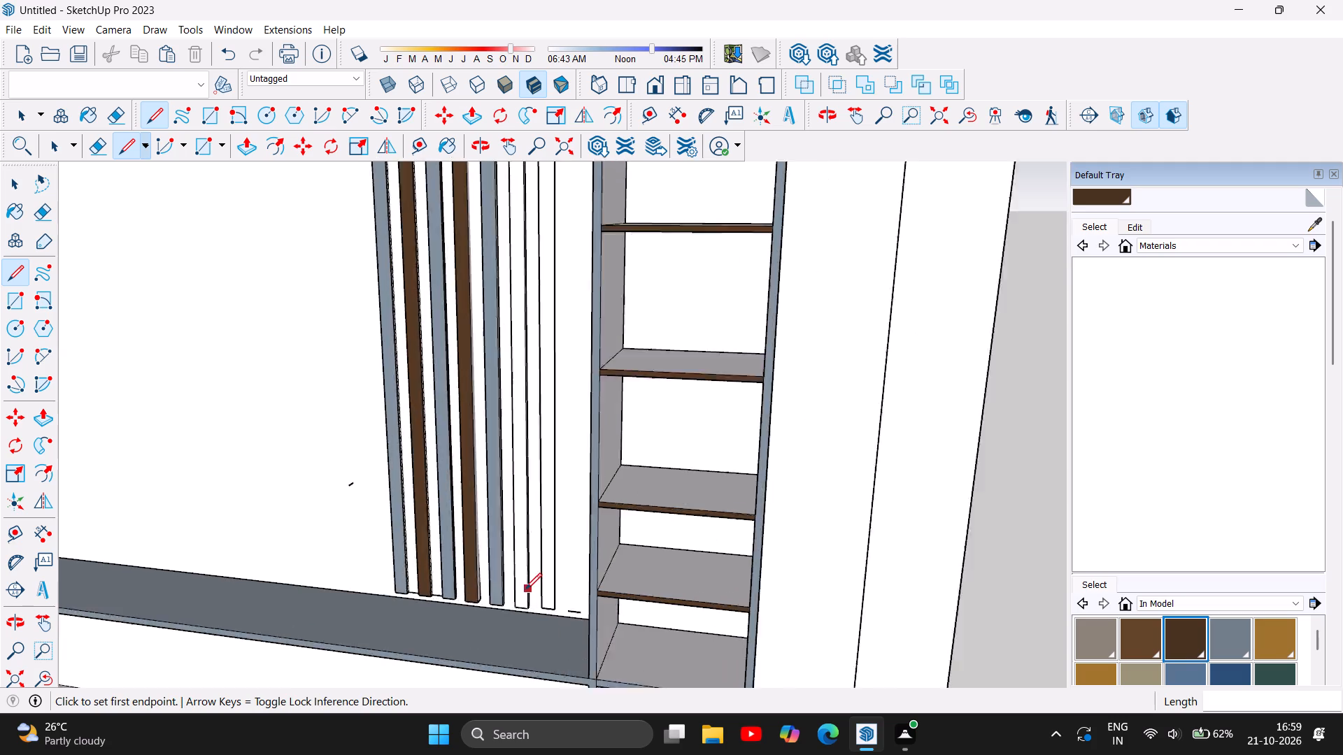
scroll(525, 589, "up", 10)
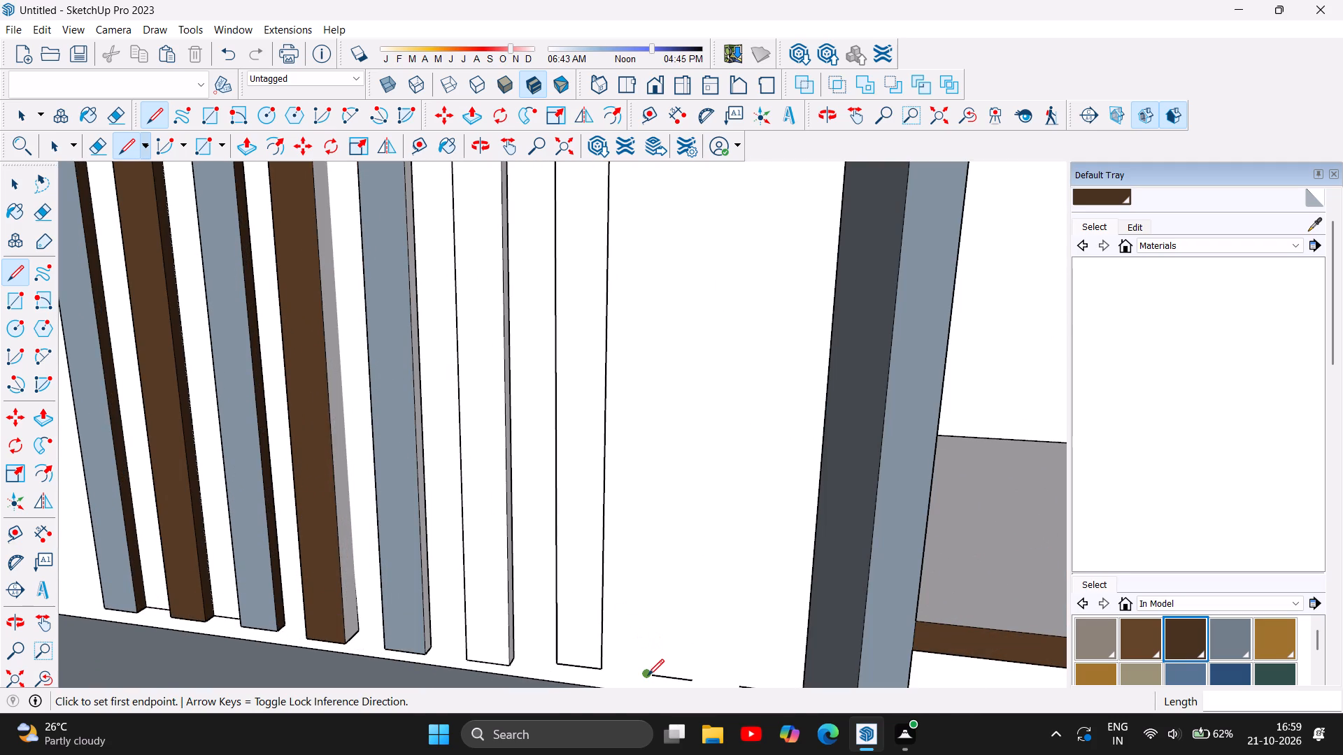
left_click(648, 675)
scroll(648, 614, "down", 20)
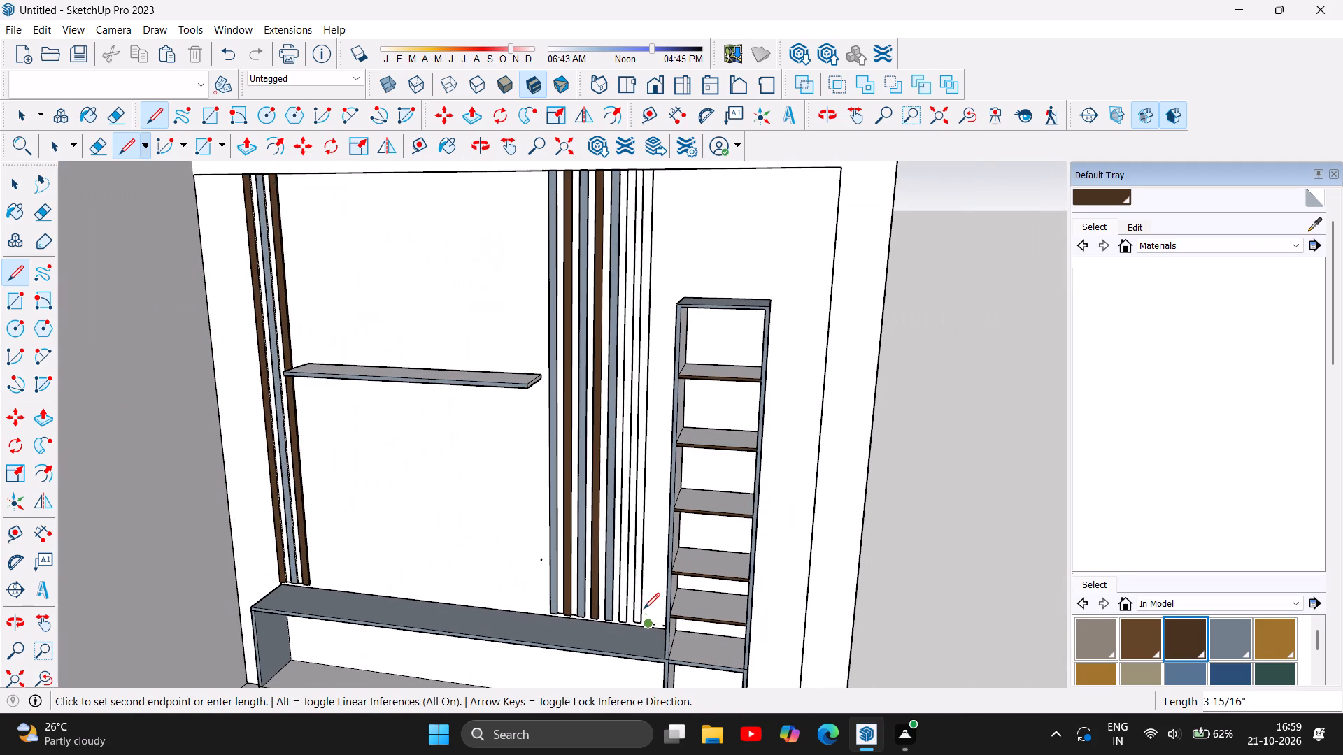
scroll(659, 377, "down", 6)
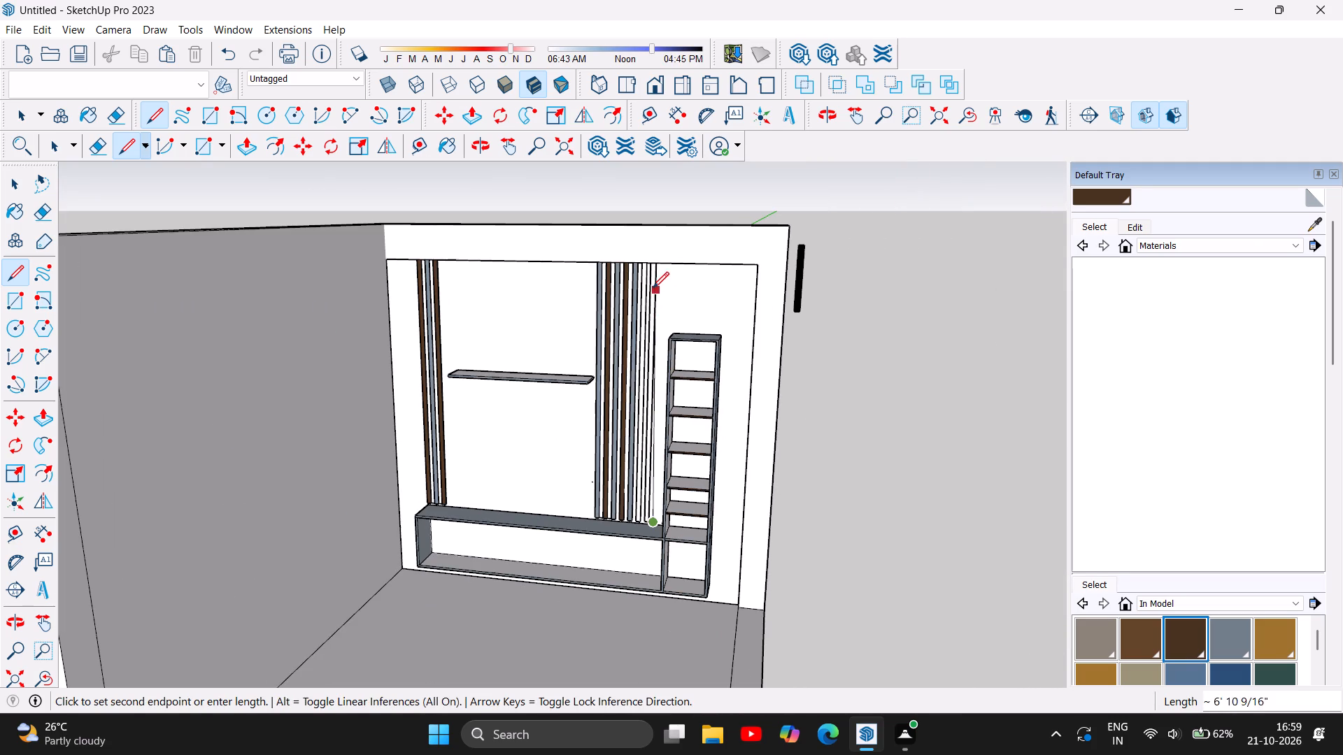
scroll(658, 278, "up", 16)
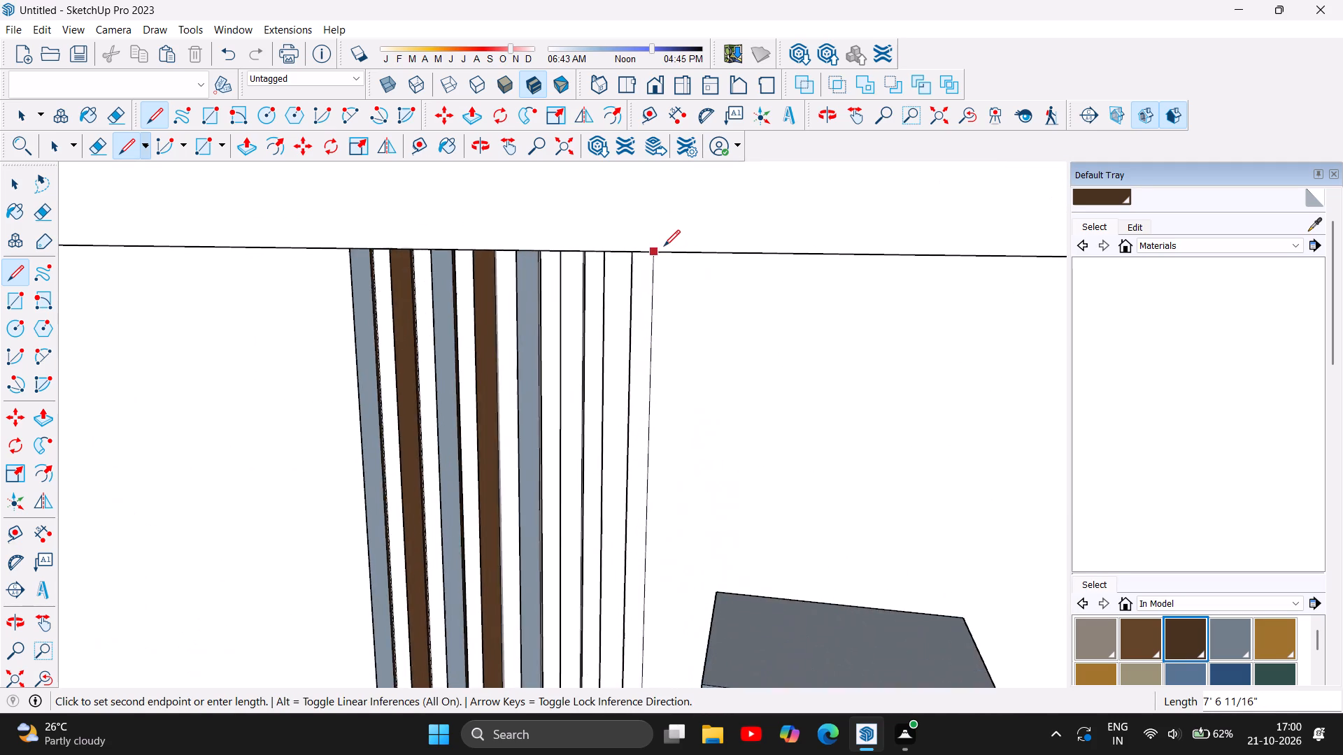
scroll(658, 246, "up", 20)
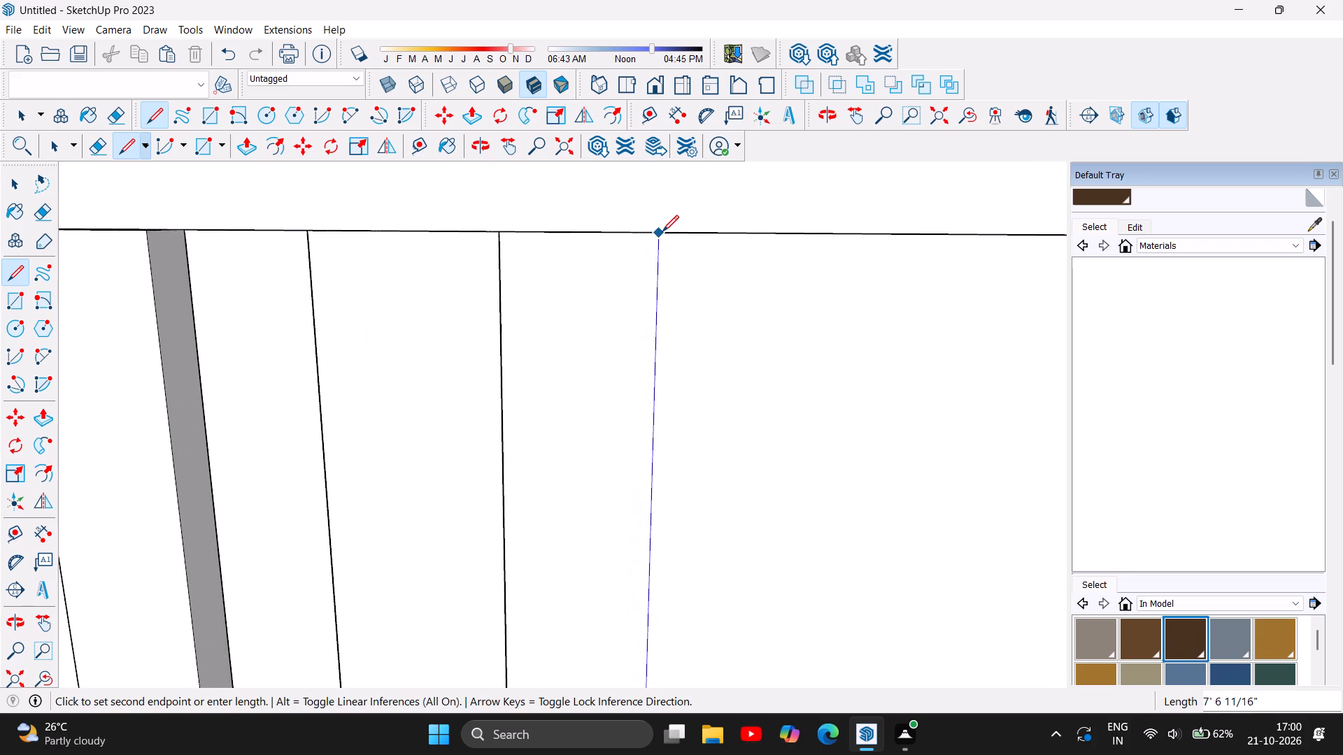
scroll(662, 231, "up", 3)
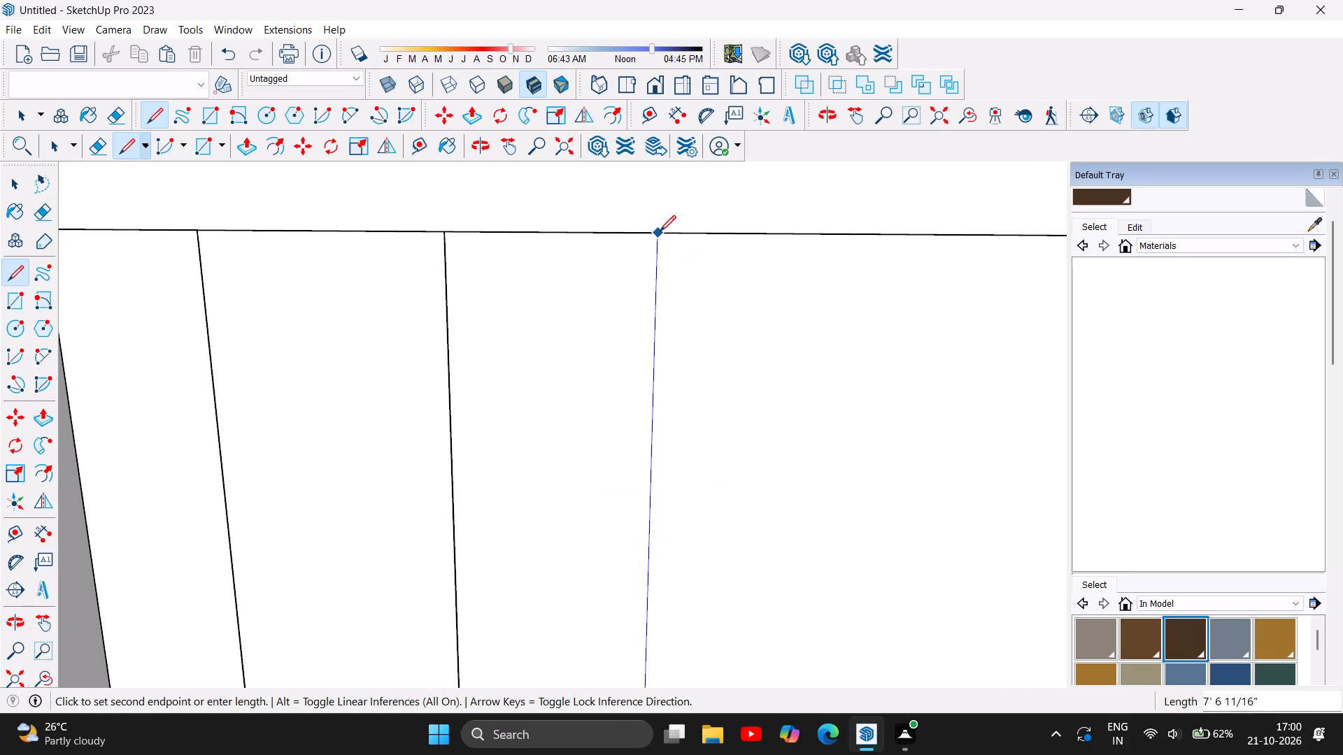
scroll(660, 231, "up", 7)
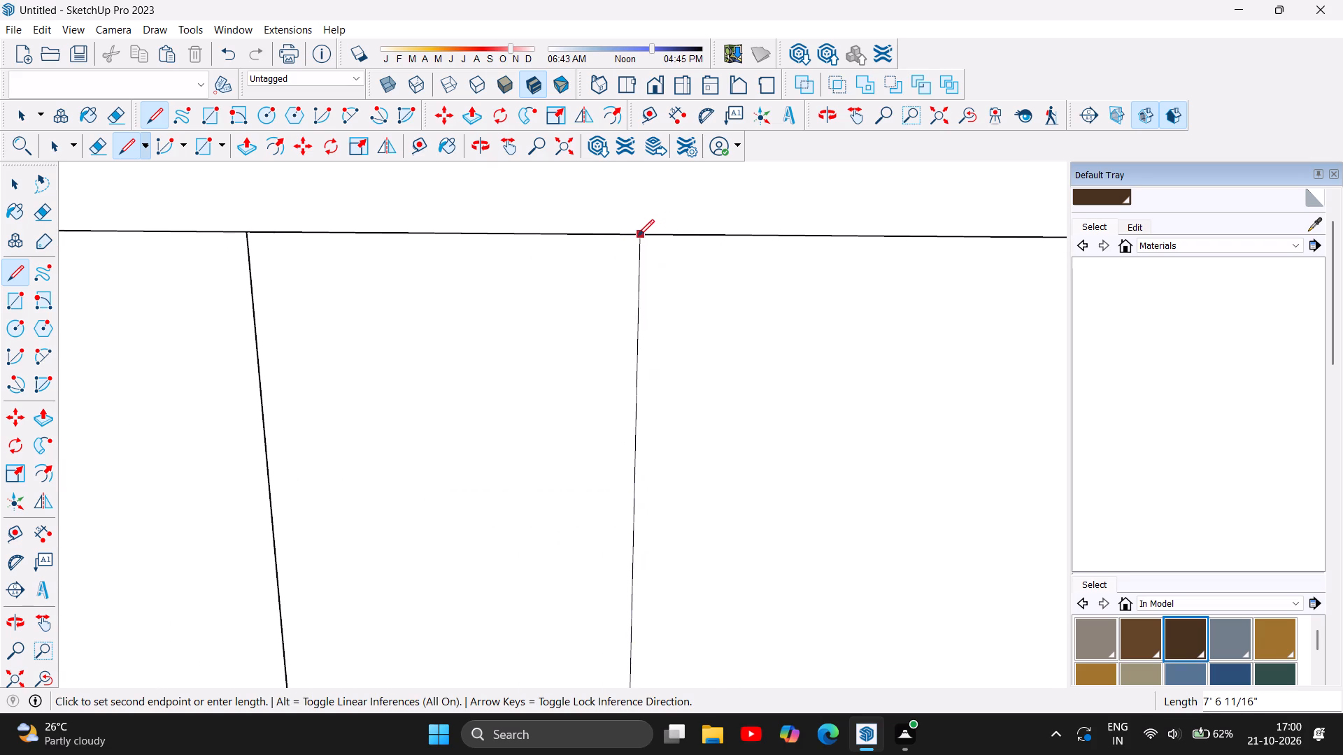
scroll(581, 245, "down", 6)
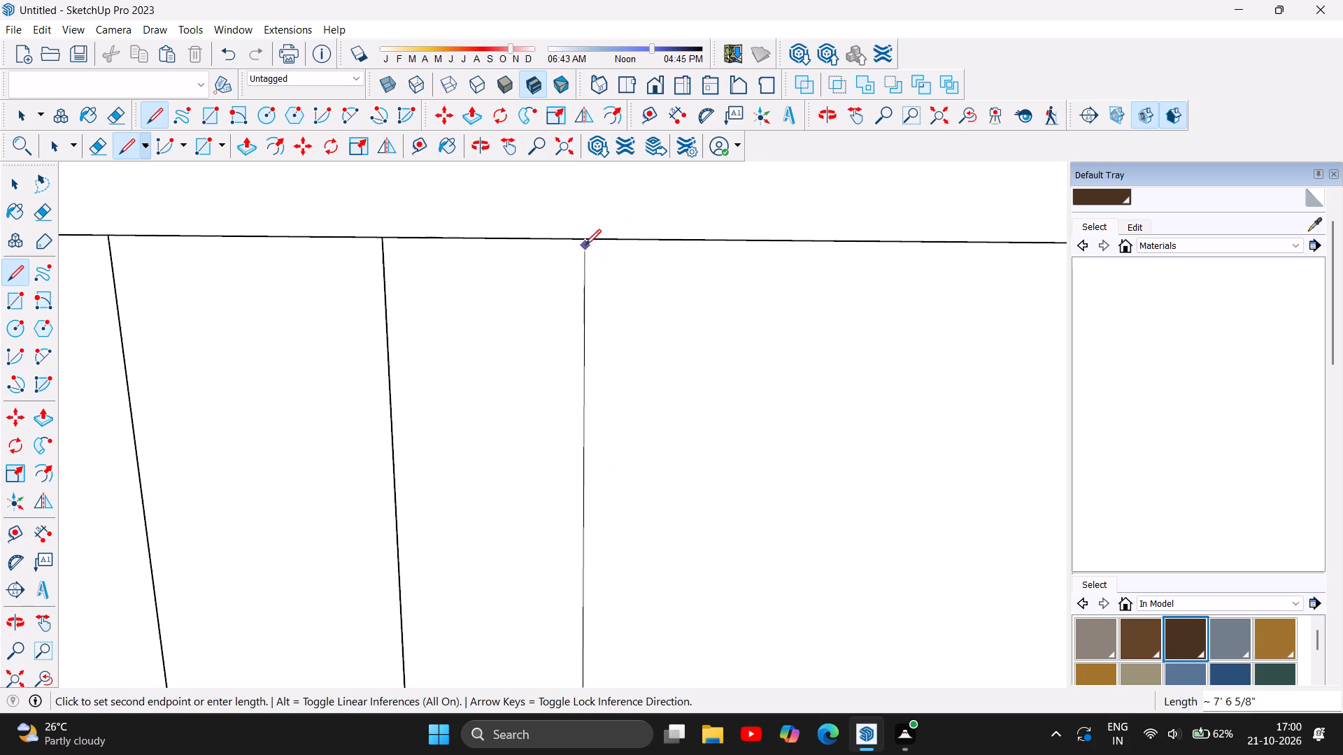
scroll(594, 250, "down", 14)
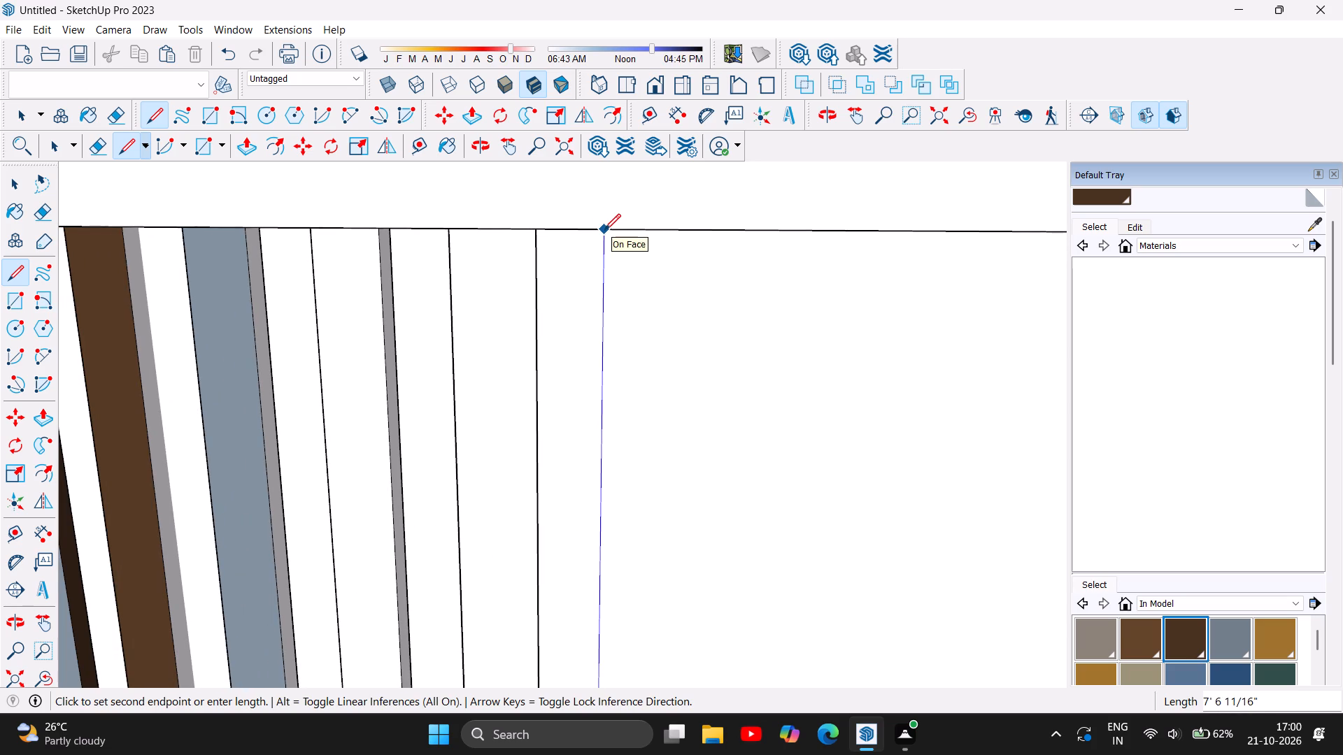
left_click(604, 230)
key("Escape")
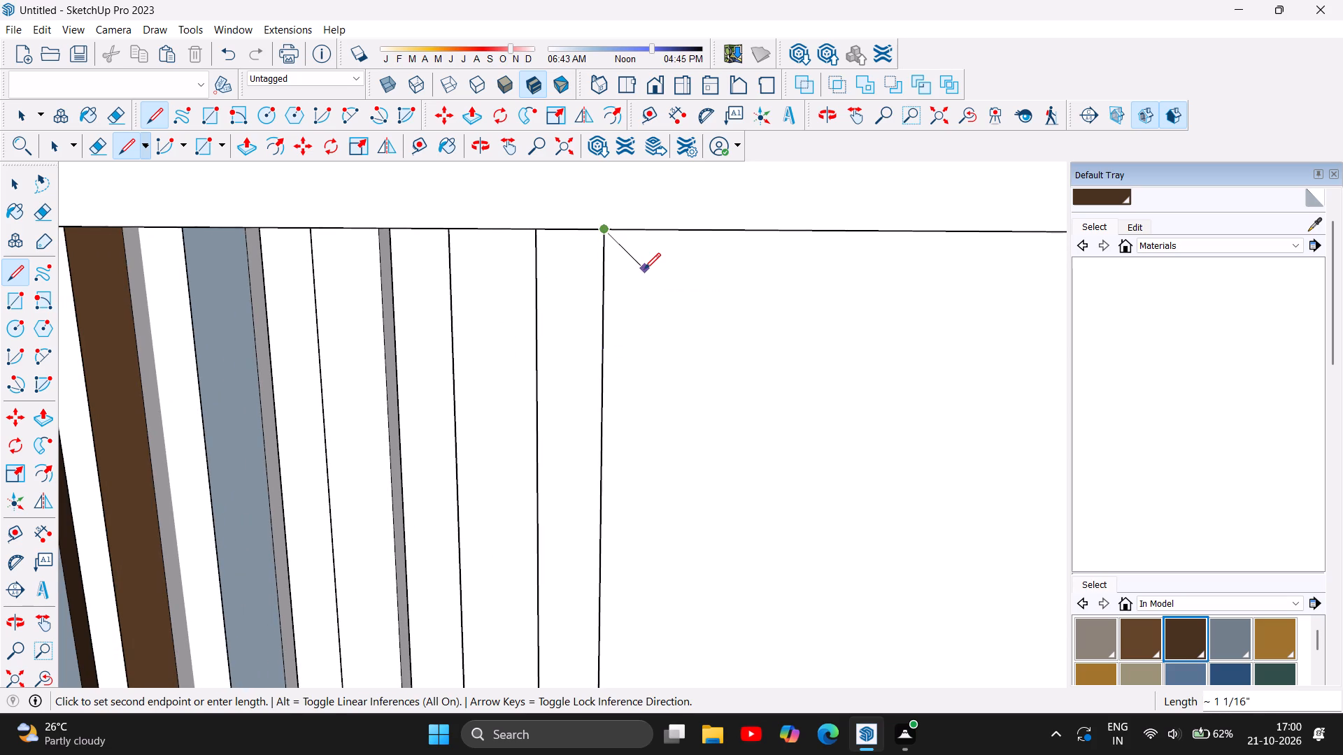
Move the third new slat's near-side line about 1/8" so its upper end lands on the panel's top edge.
left_click(471, 146)
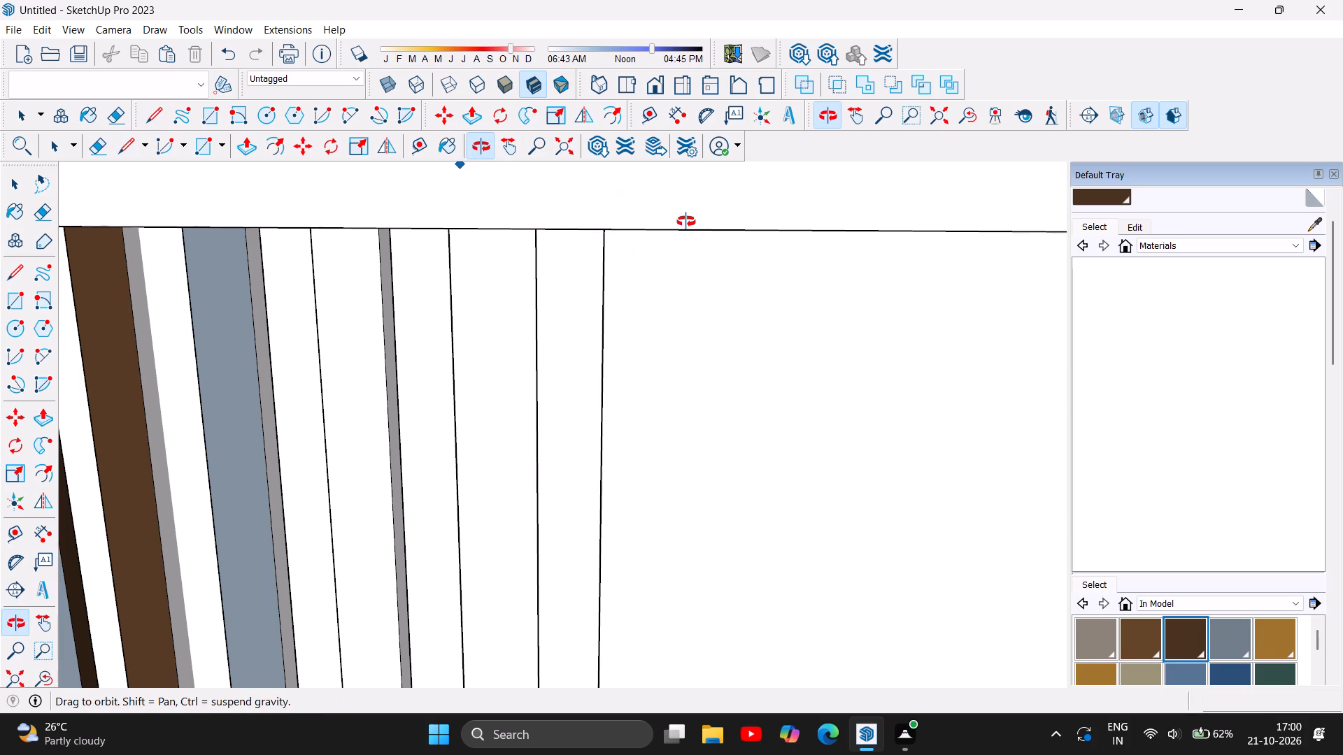
left_click_drag(686, 223, 538, 441)
left_click(11, 192)
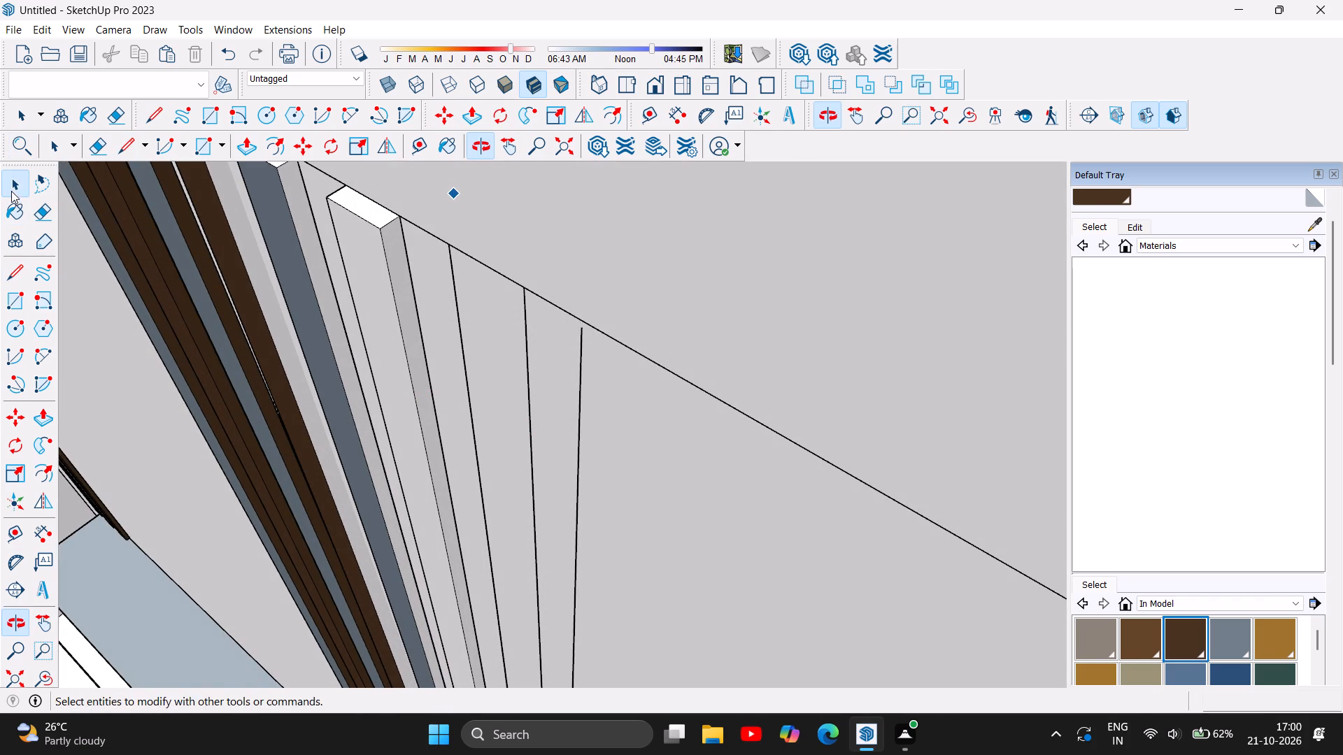
left_click(581, 375)
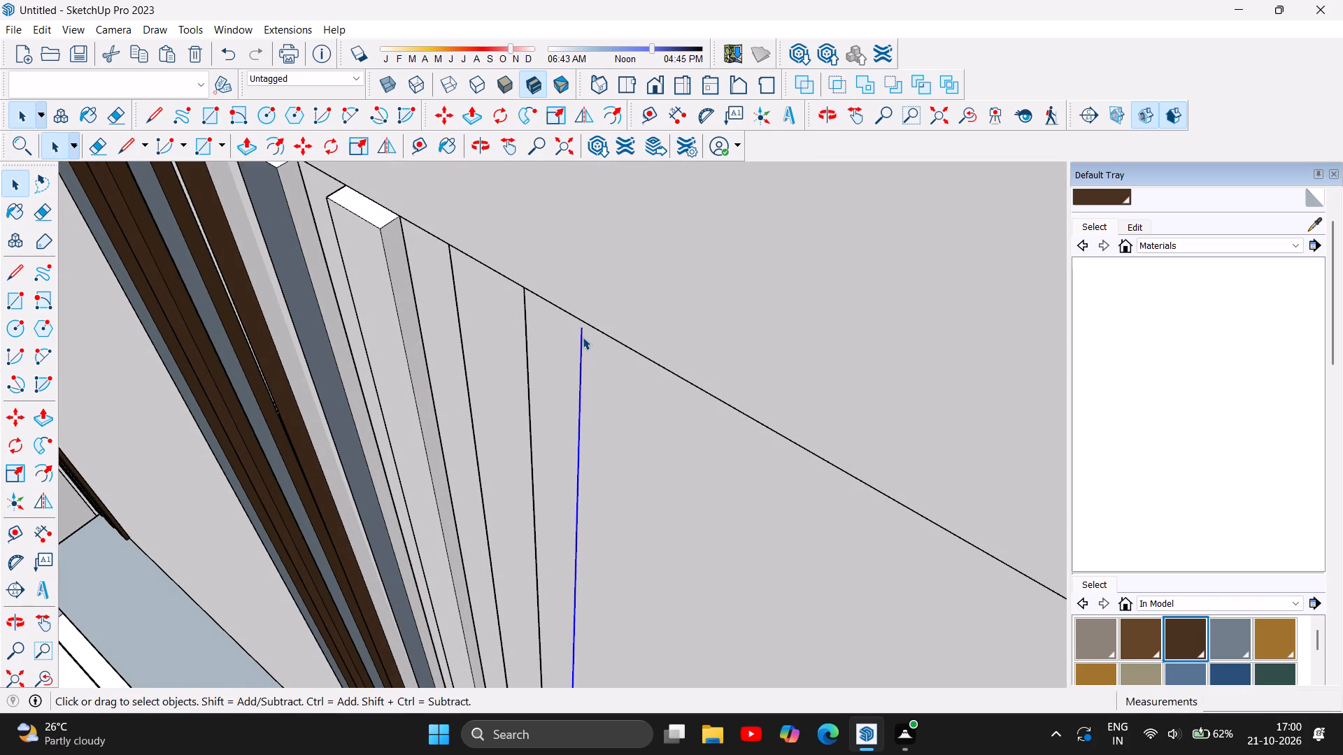
left_click(446, 107)
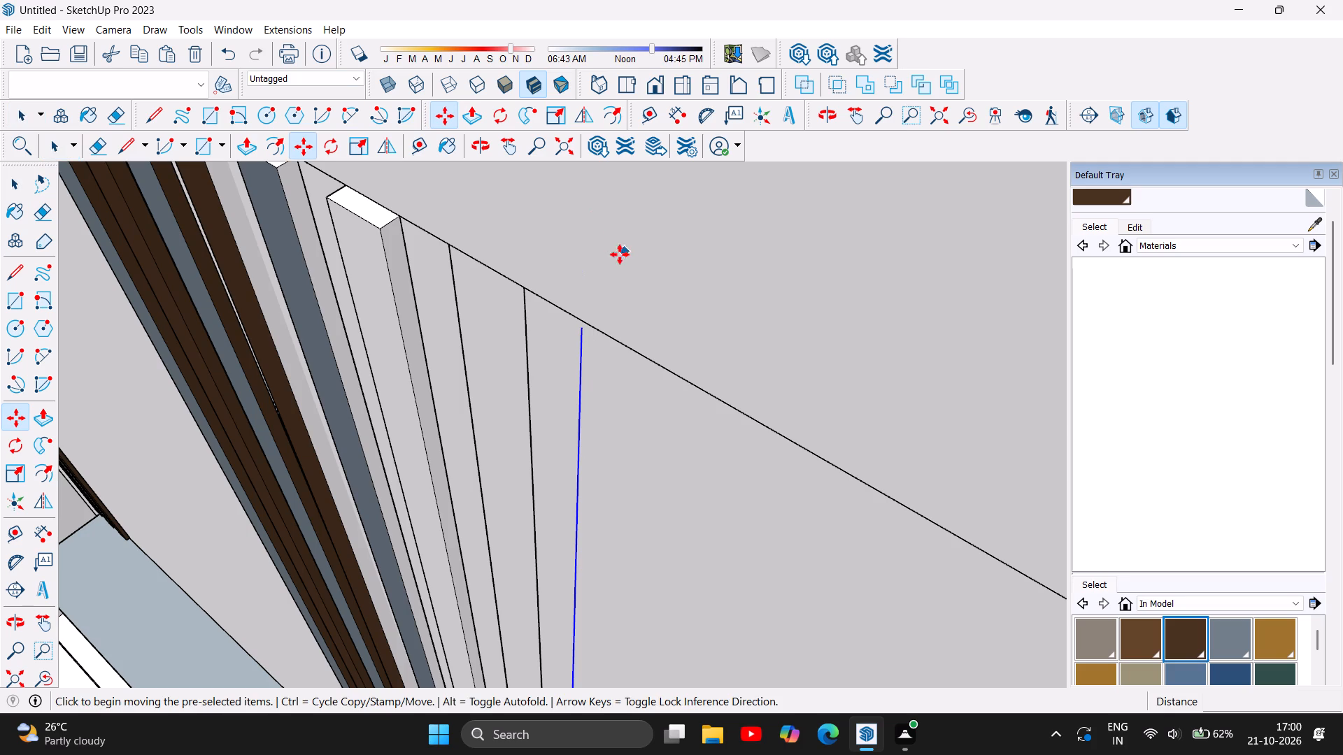
scroll(603, 263, "up", 9)
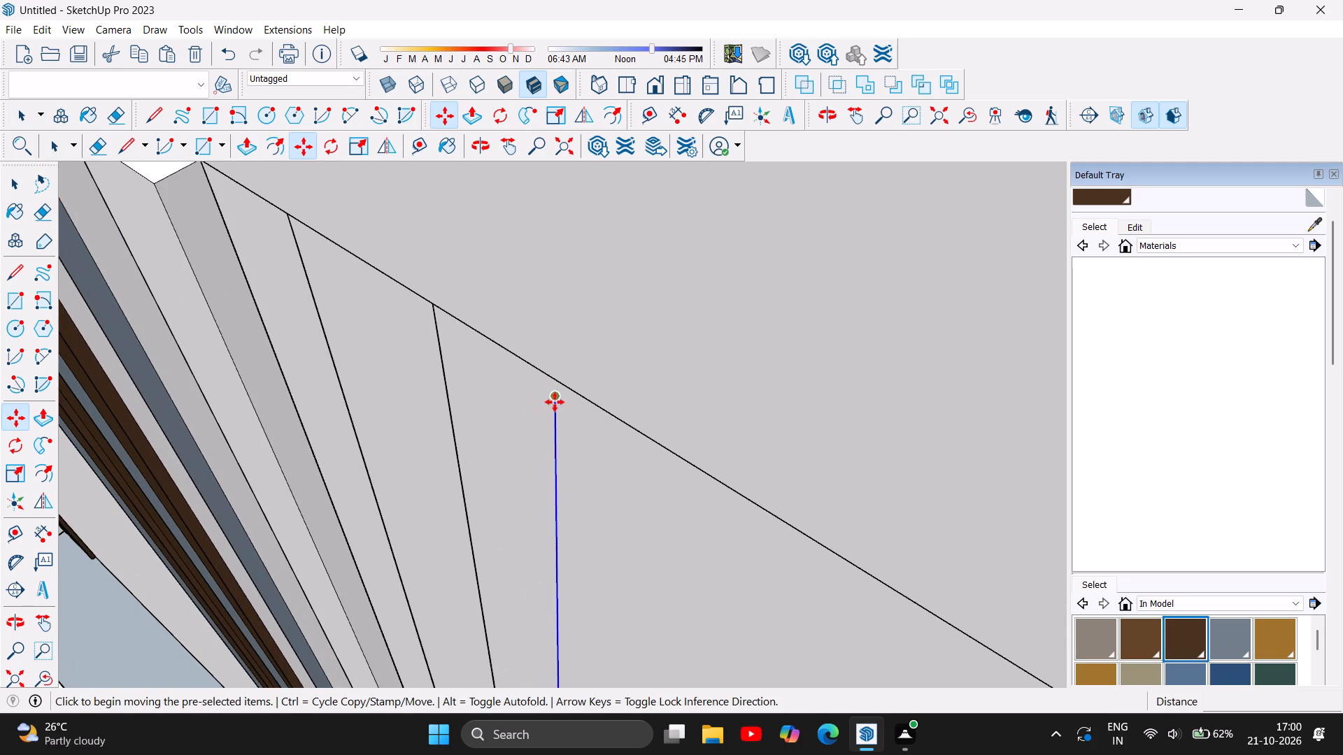
left_click(555, 398)
left_click(567, 384)
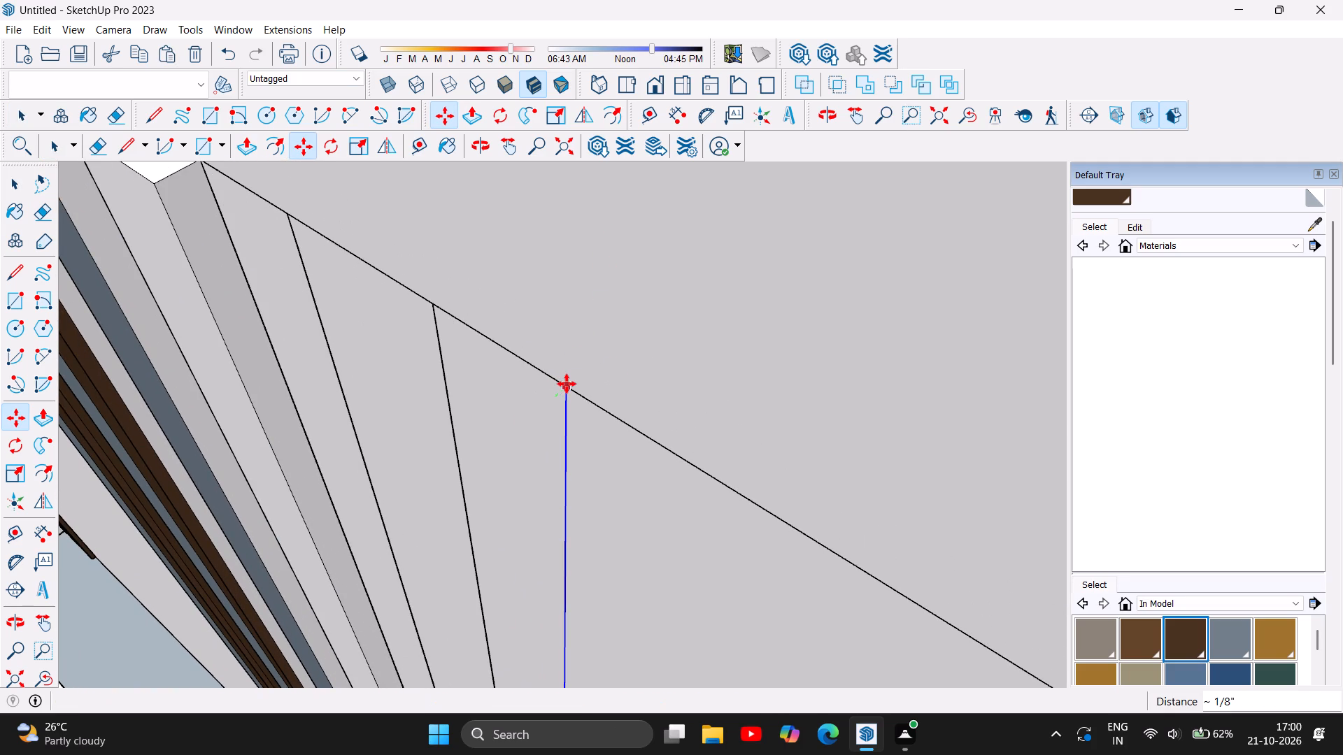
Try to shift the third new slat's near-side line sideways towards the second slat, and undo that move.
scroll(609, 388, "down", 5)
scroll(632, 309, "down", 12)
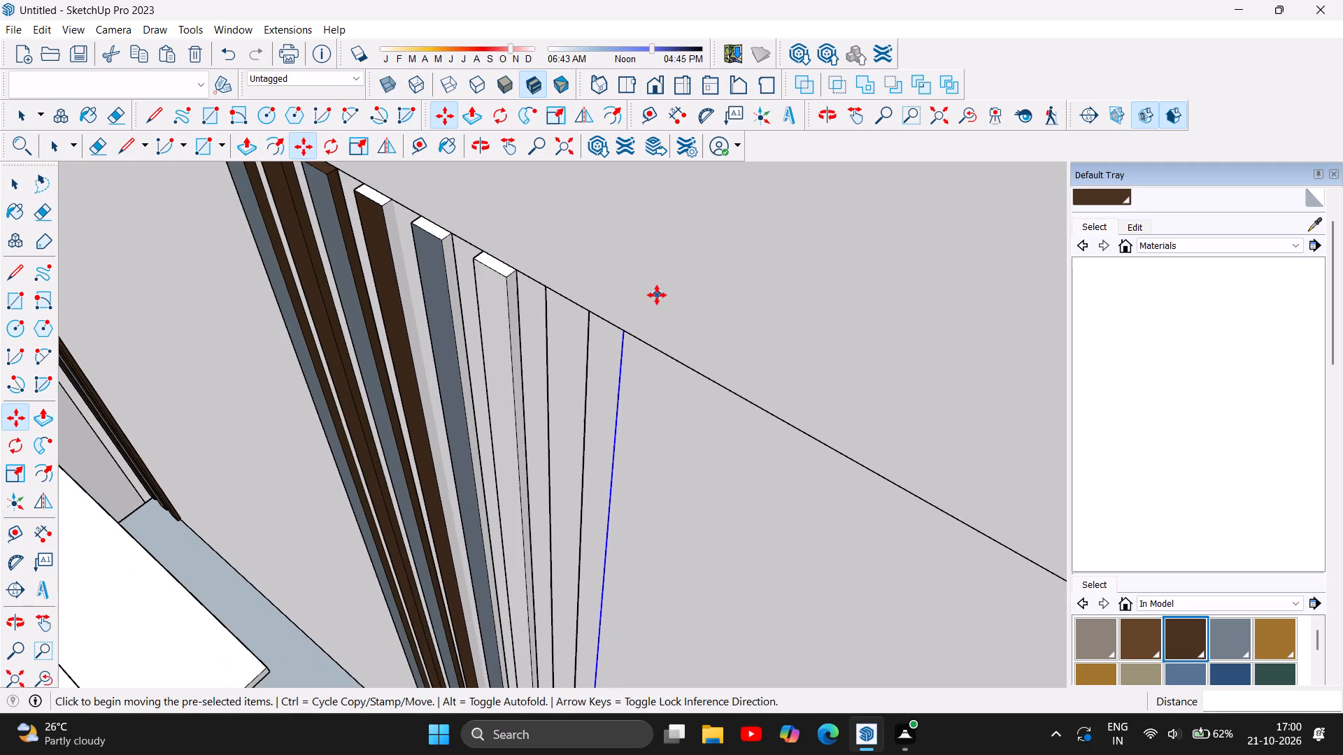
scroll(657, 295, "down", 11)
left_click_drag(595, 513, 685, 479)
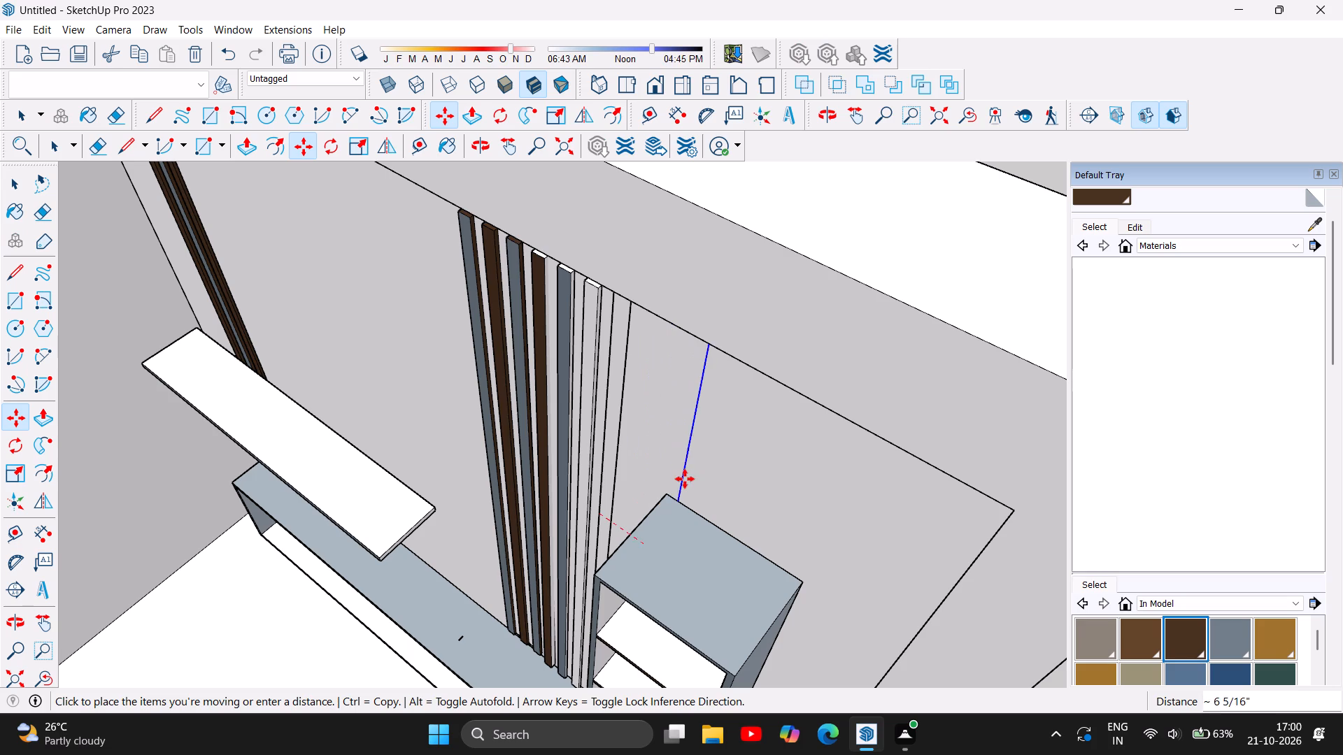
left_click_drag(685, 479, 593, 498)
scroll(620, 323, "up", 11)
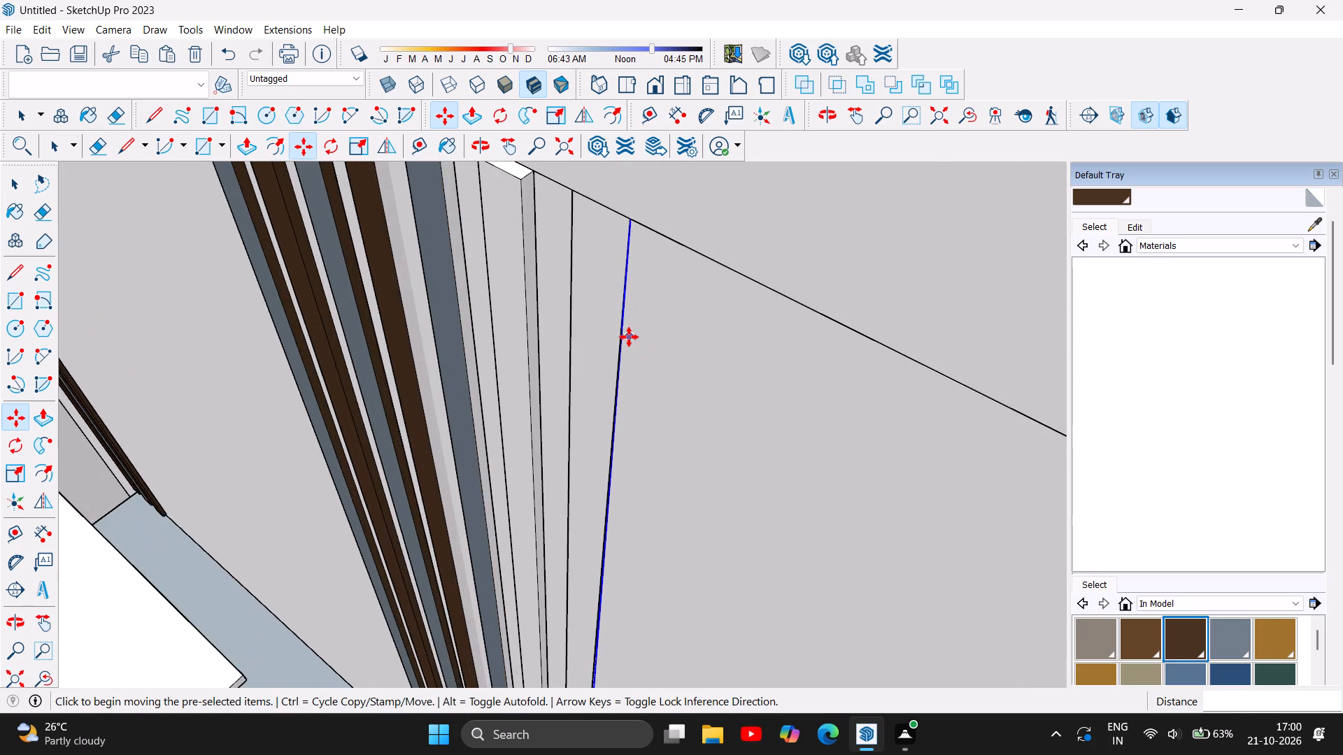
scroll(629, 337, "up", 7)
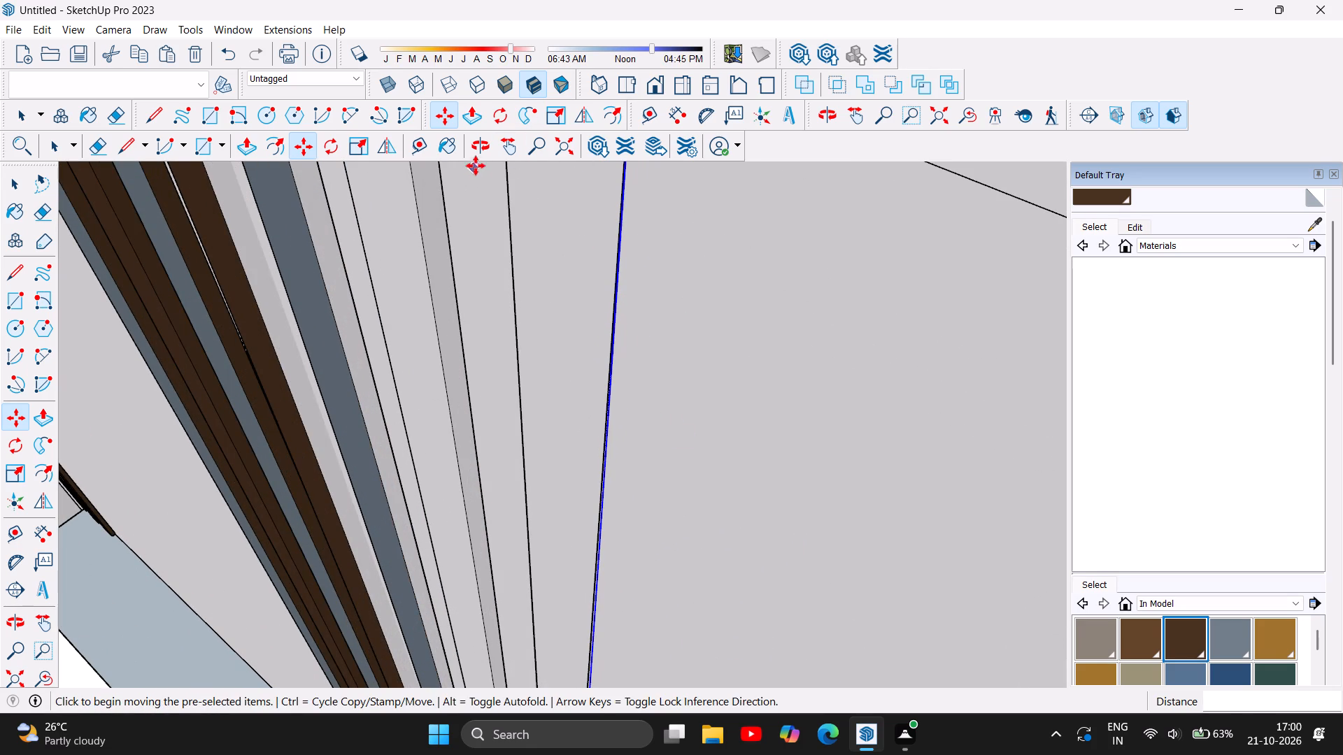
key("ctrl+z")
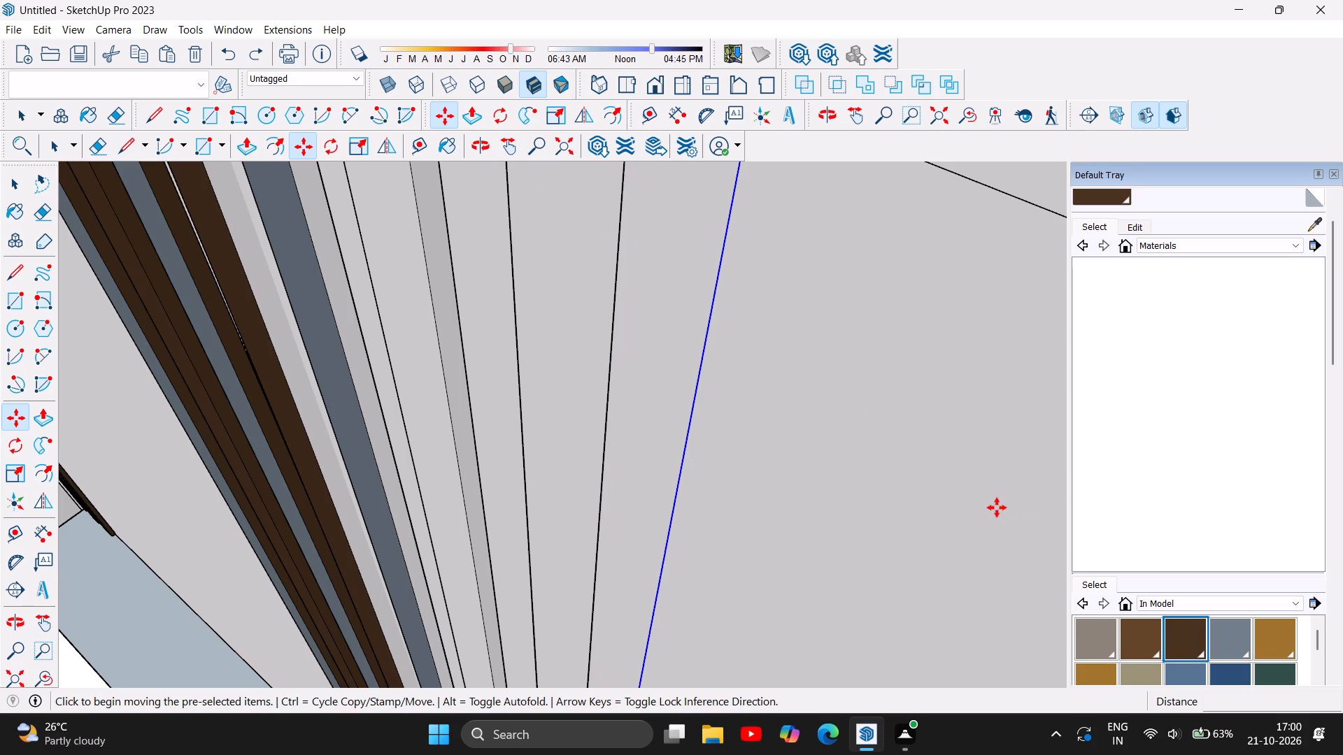
Examine the third new slat's near-side line where it meets the panel's top edge, from several angles.
scroll(780, 484, "down", 6)
scroll(597, 452, "down", 6)
scroll(685, 384, "up", 19)
scroll(665, 382, "up", 6)
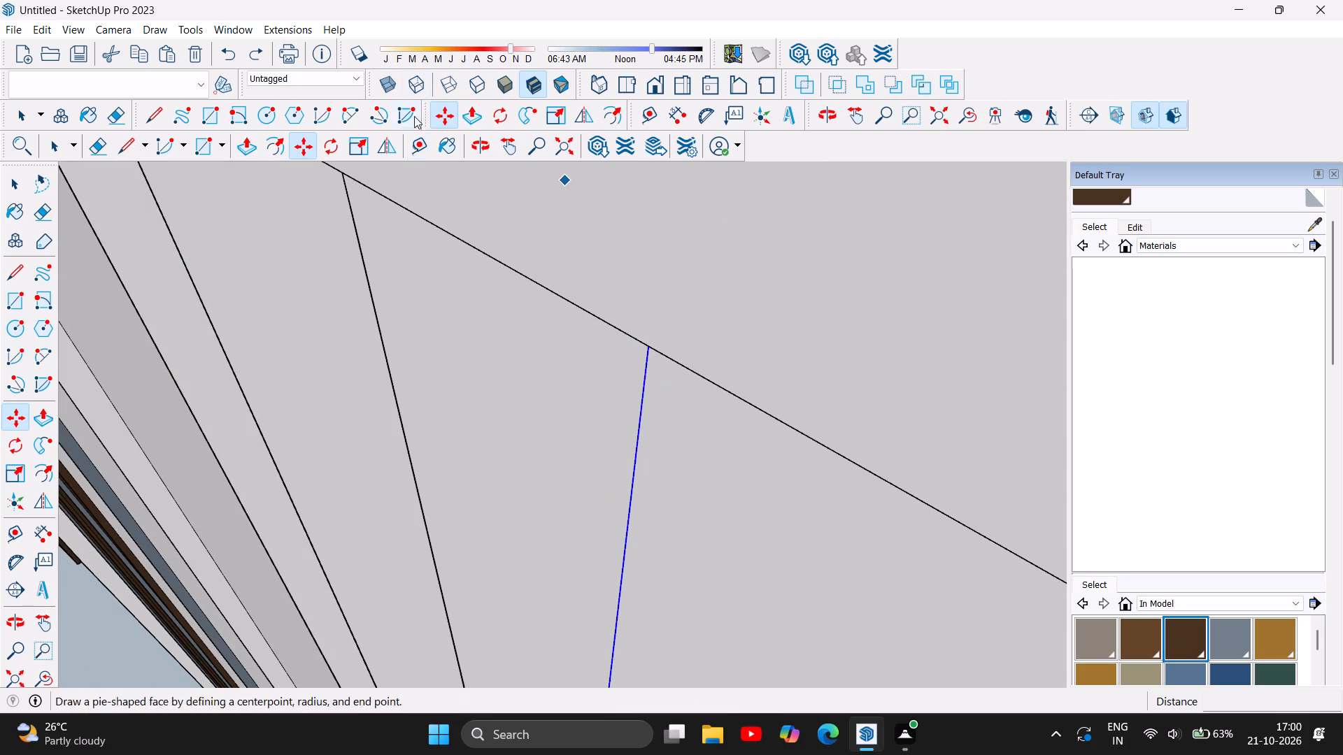
left_click(469, 146)
left_click_drag(723, 447, 511, 436)
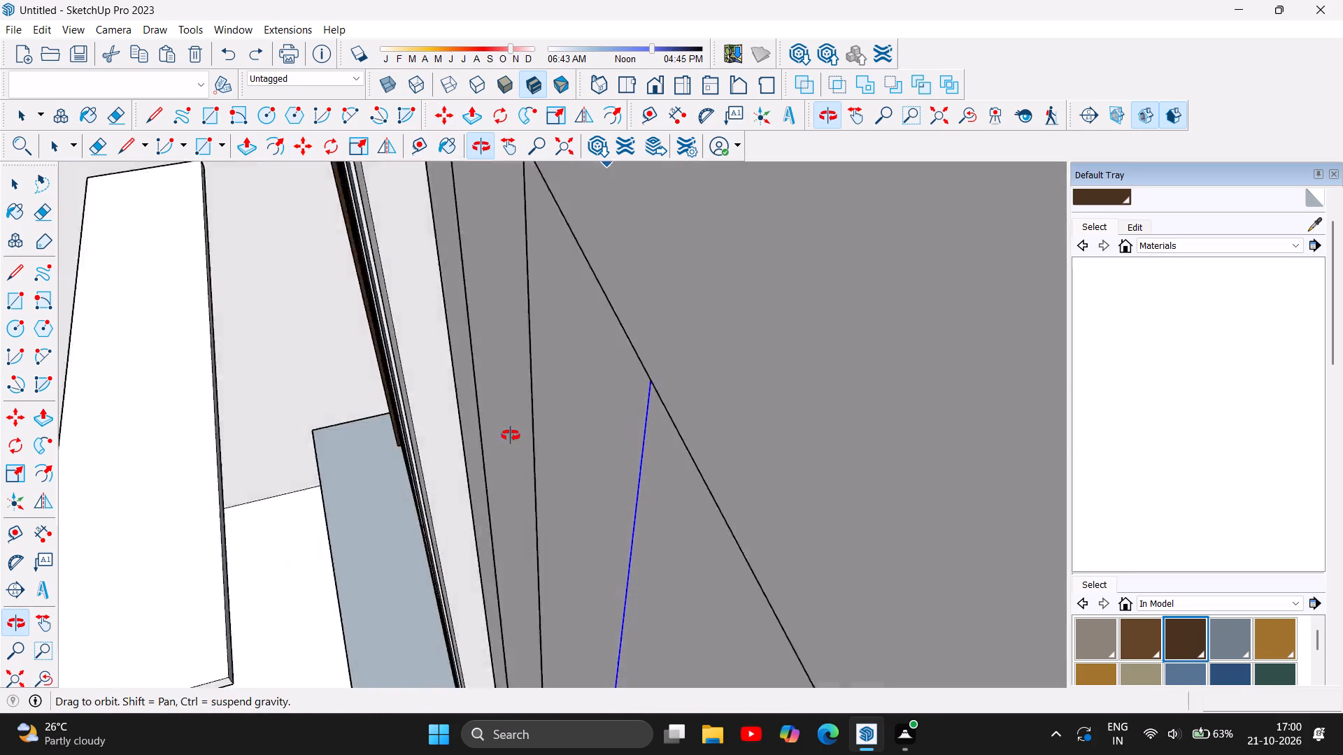
left_click_drag(511, 436, 951, 358)
scroll(723, 341, "down", 11)
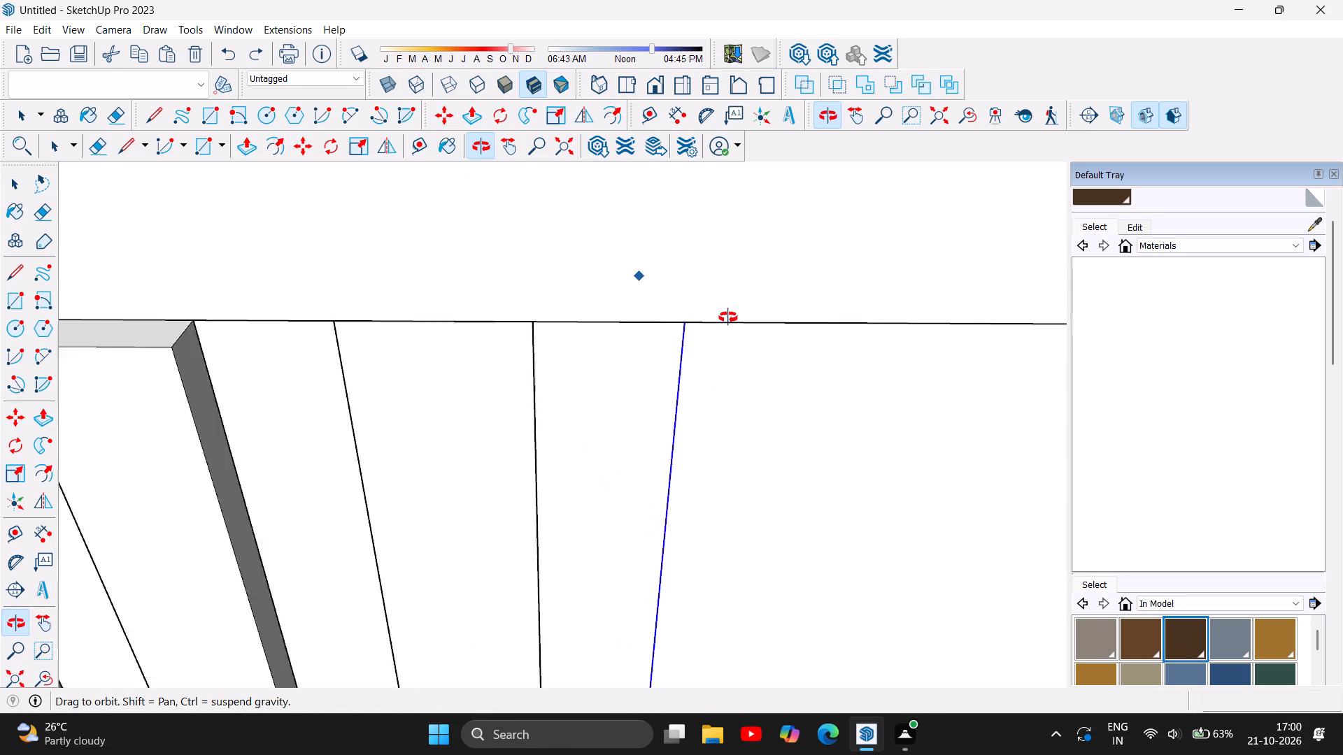
scroll(728, 317, "down", 2)
scroll(685, 259, "down", 20)
scroll(674, 289, "down", 5)
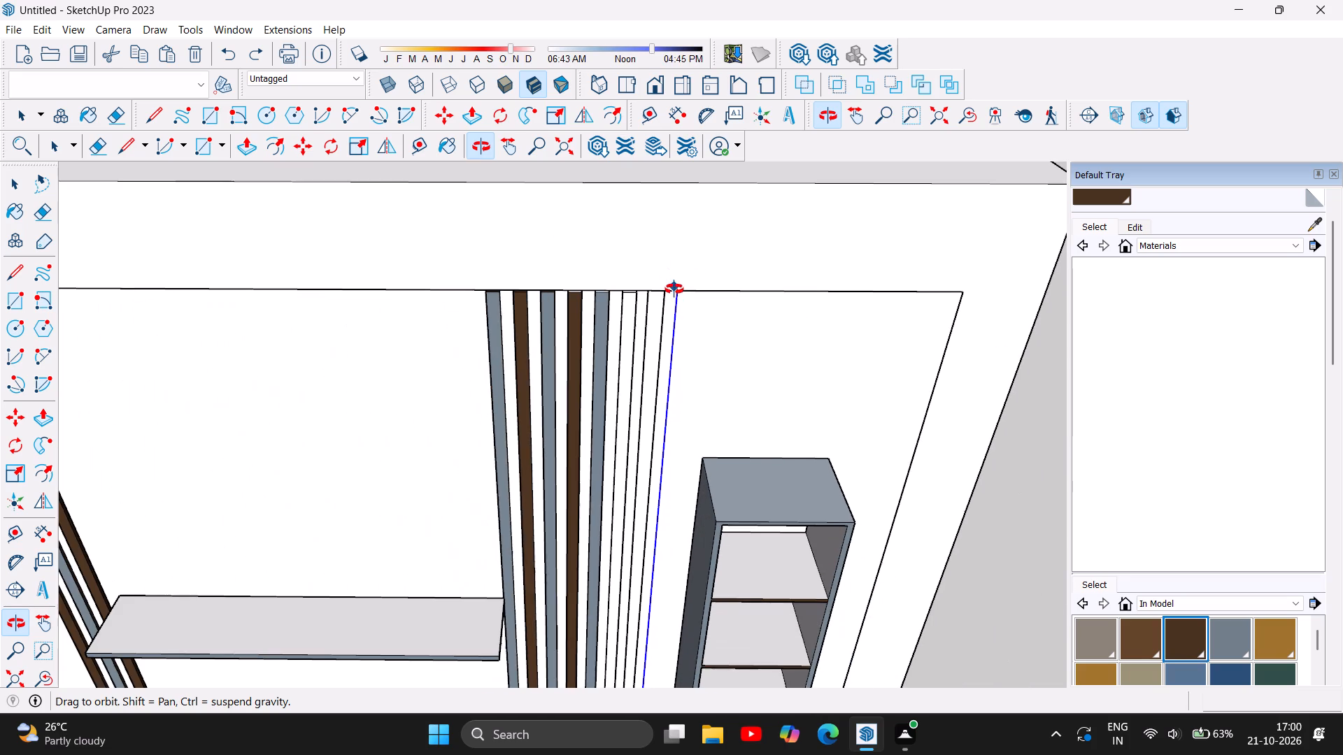
Examine the lower ends of the new slat outlines and base dashes just above the TV unit's top.
scroll(636, 398, "down", 5)
scroll(659, 679, "up", 6)
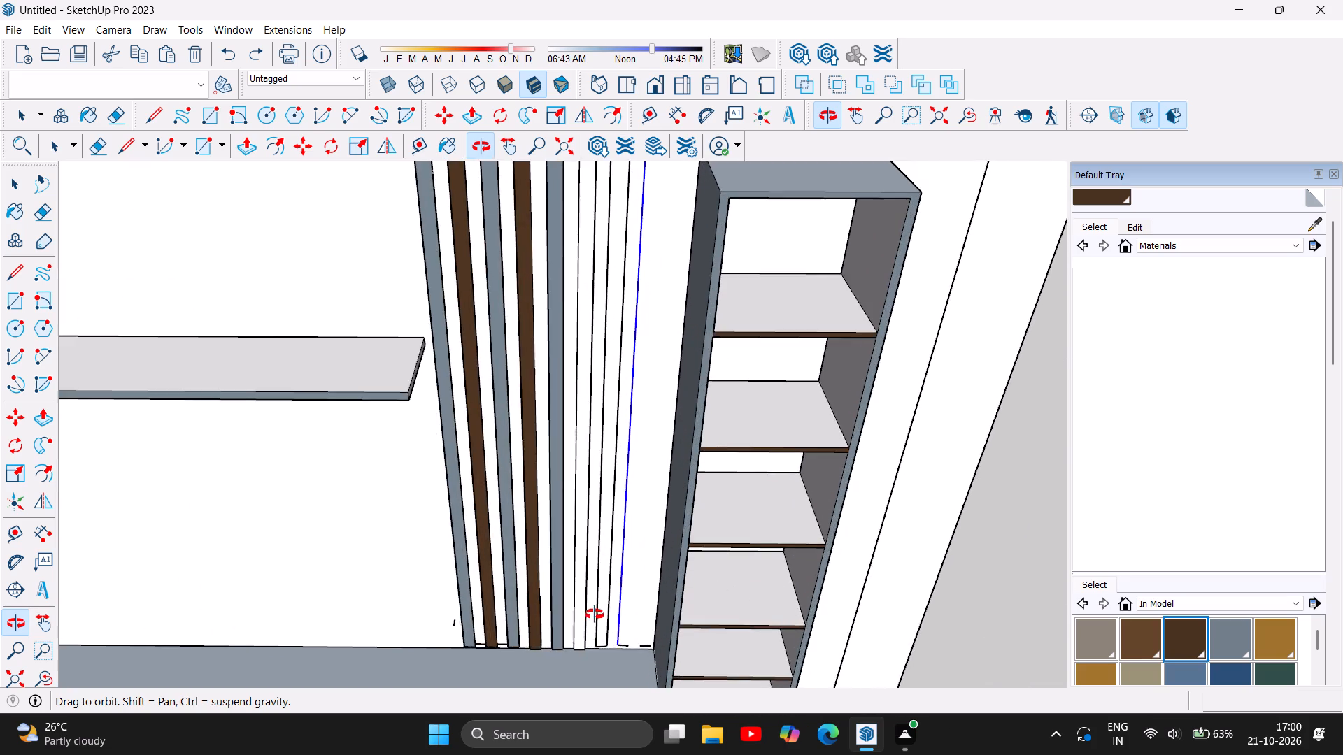
scroll(595, 614, "up", 6)
scroll(629, 670, "up", 8)
scroll(620, 651, "up", 16)
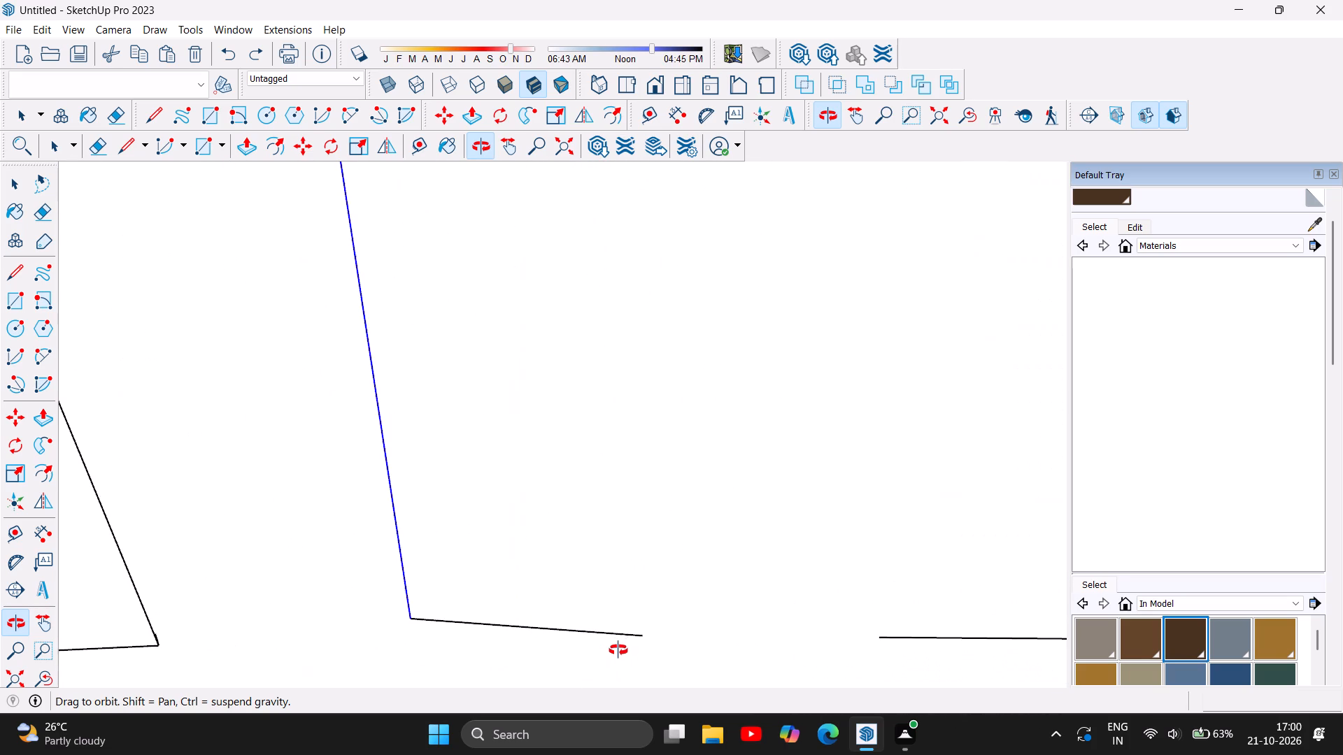
scroll(618, 646, "up", 3)
scroll(616, 639, "down", 17)
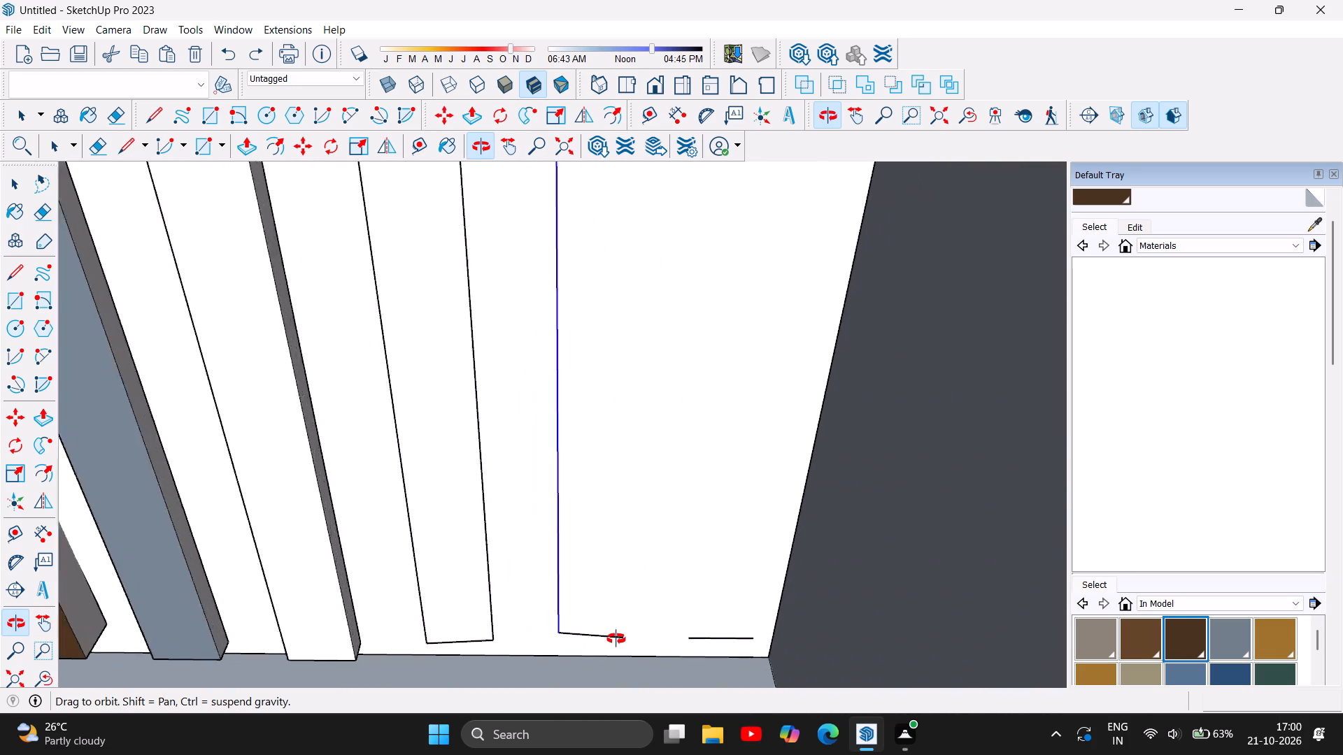
scroll(616, 639, "down", 6)
scroll(491, 667, "up", 9)
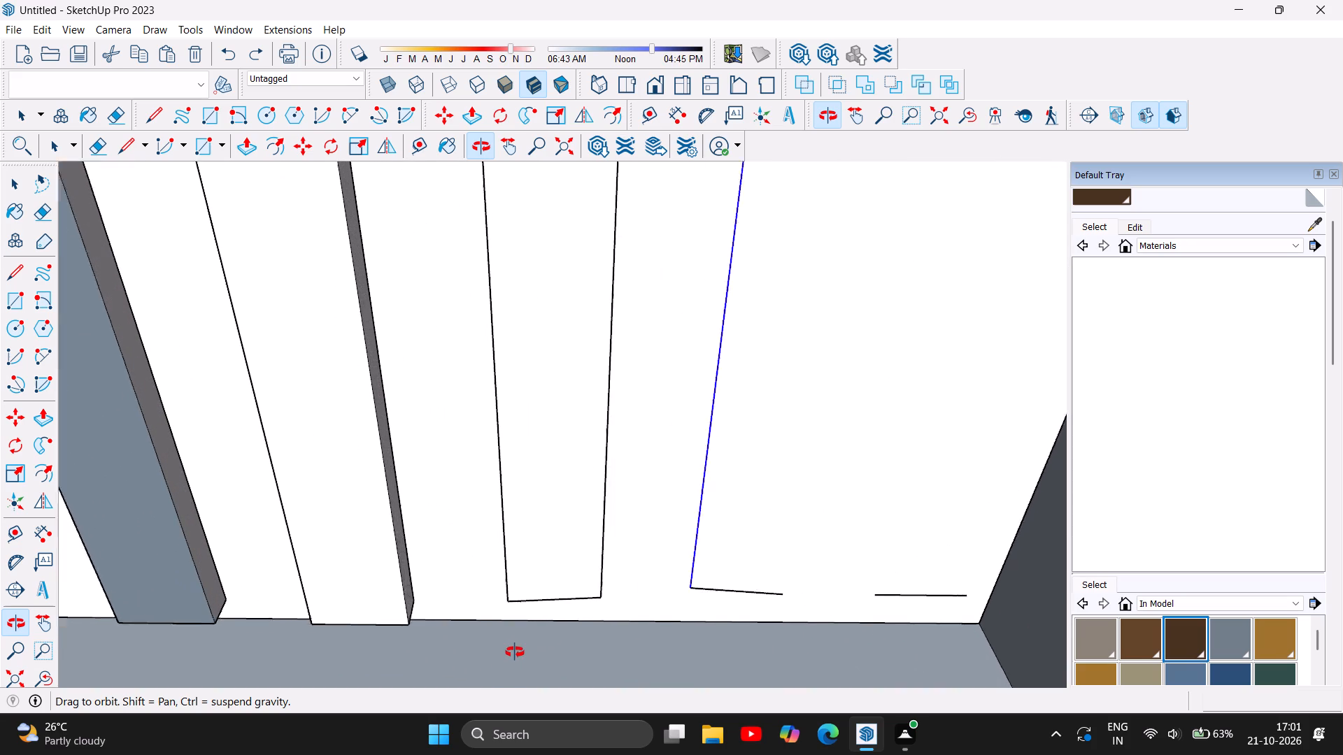
scroll(515, 652, "up", 2)
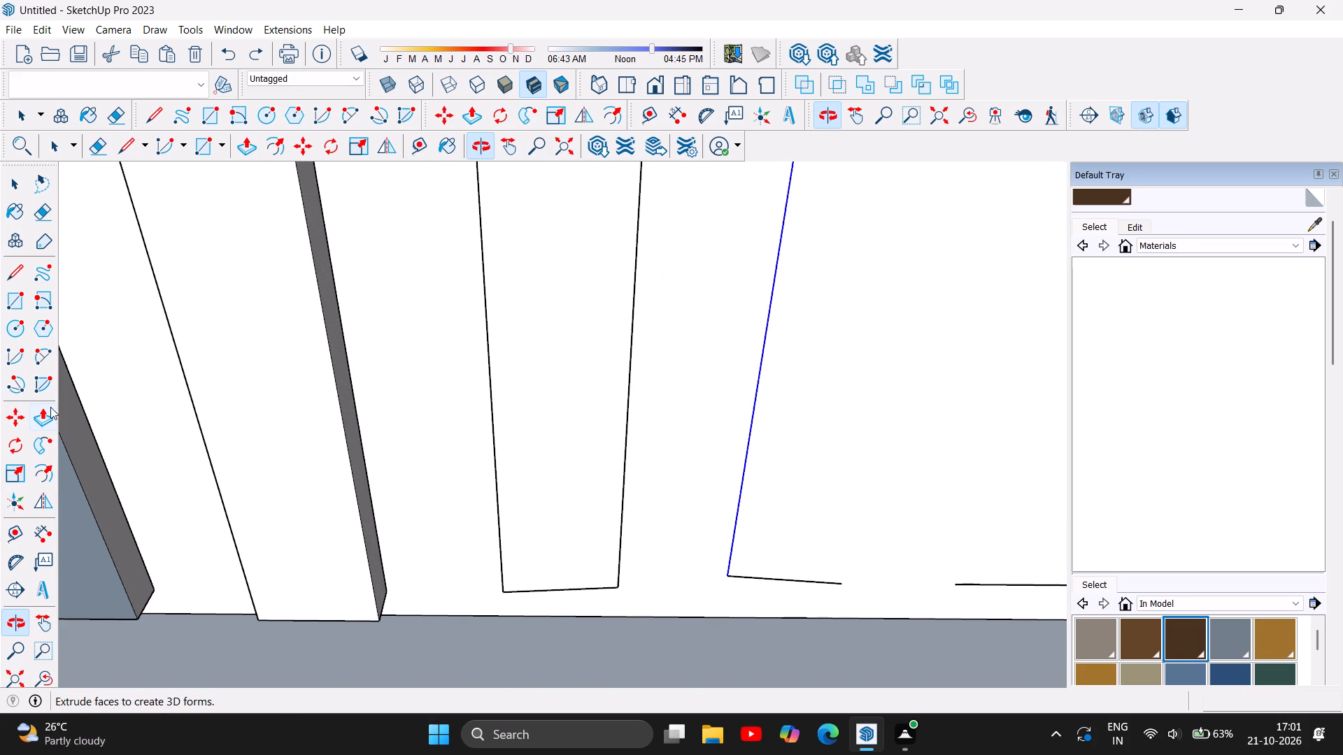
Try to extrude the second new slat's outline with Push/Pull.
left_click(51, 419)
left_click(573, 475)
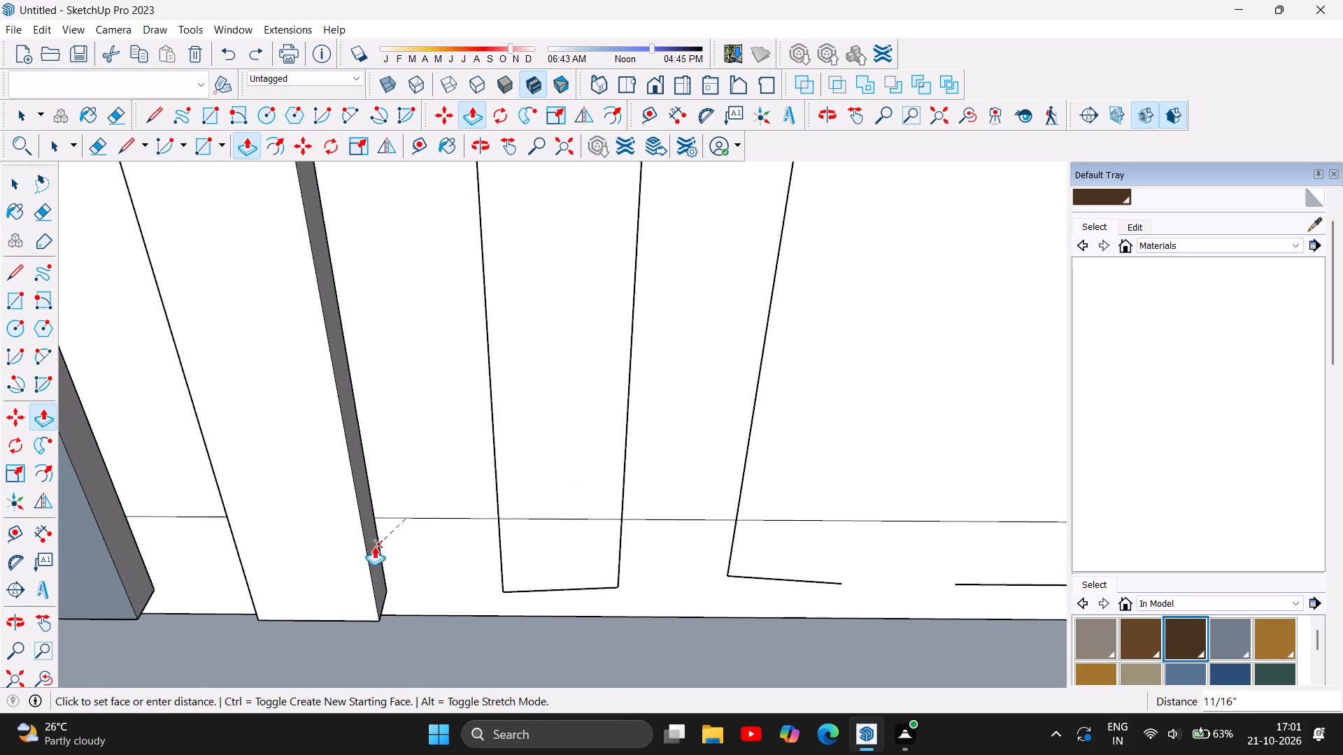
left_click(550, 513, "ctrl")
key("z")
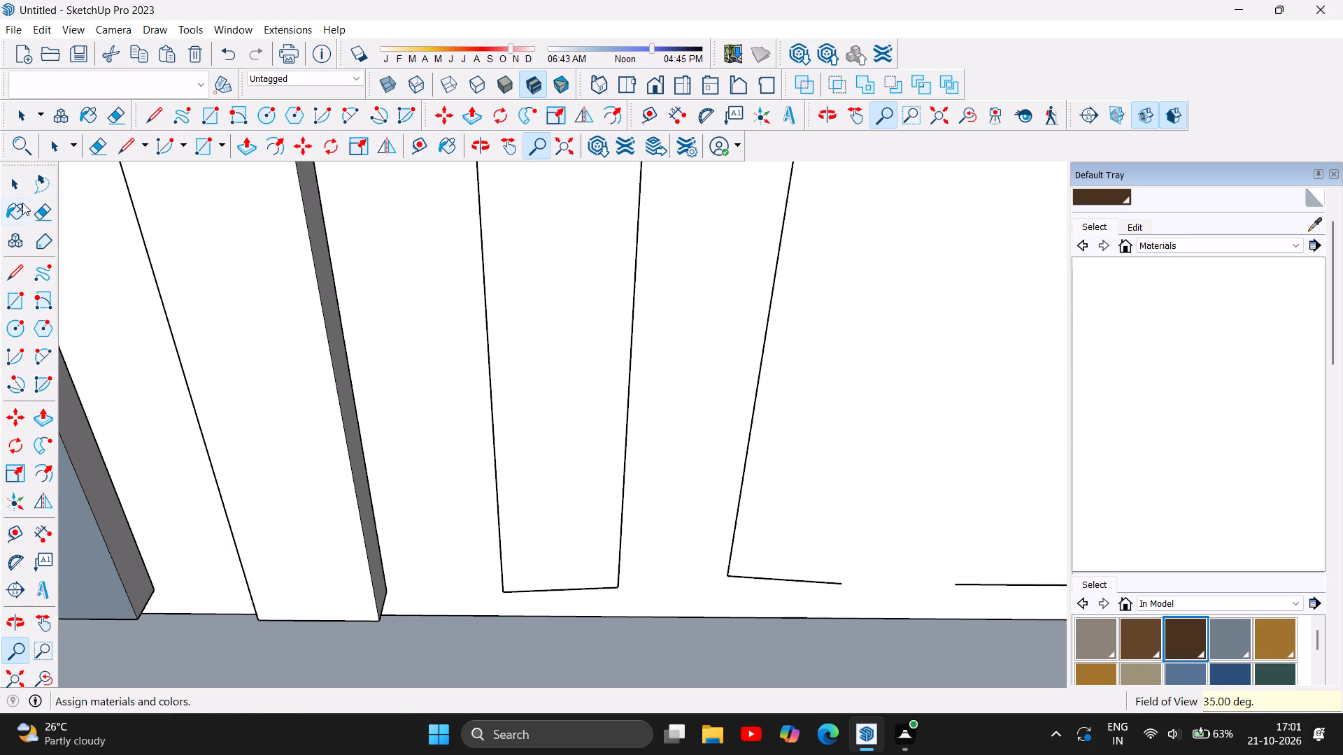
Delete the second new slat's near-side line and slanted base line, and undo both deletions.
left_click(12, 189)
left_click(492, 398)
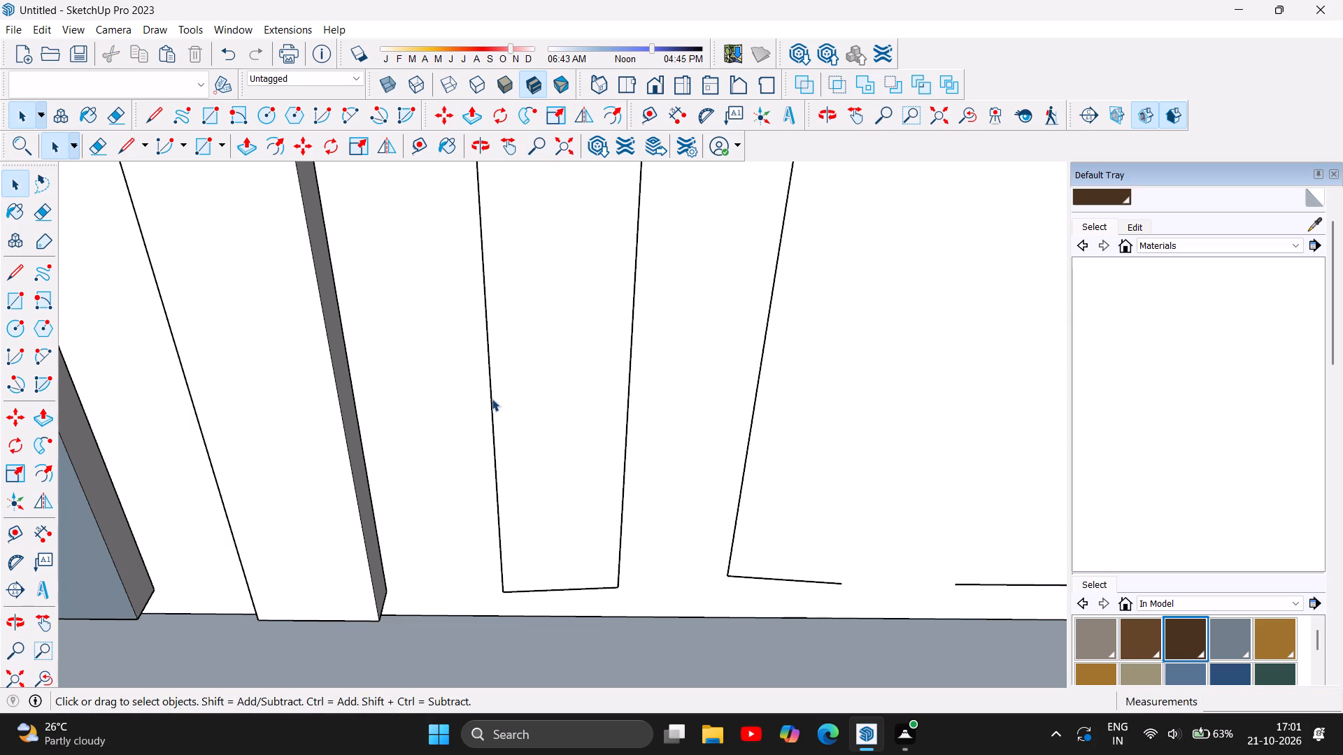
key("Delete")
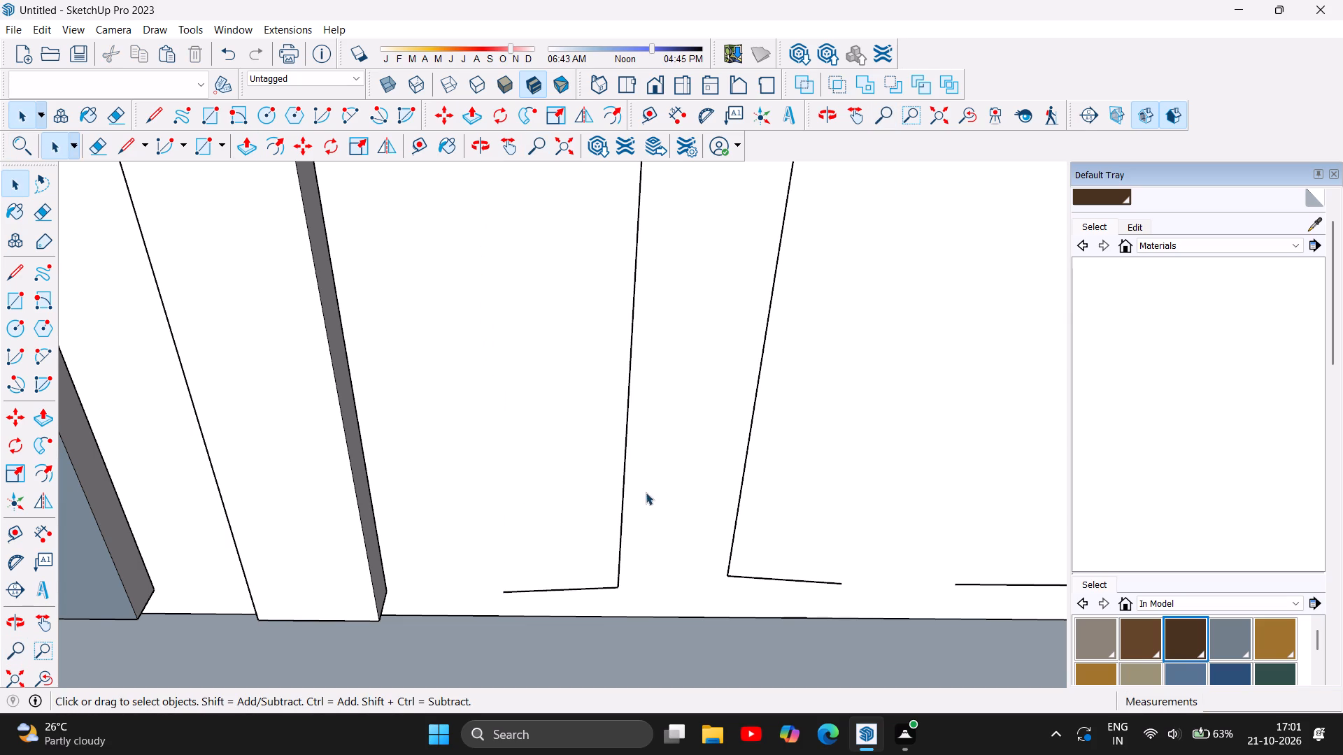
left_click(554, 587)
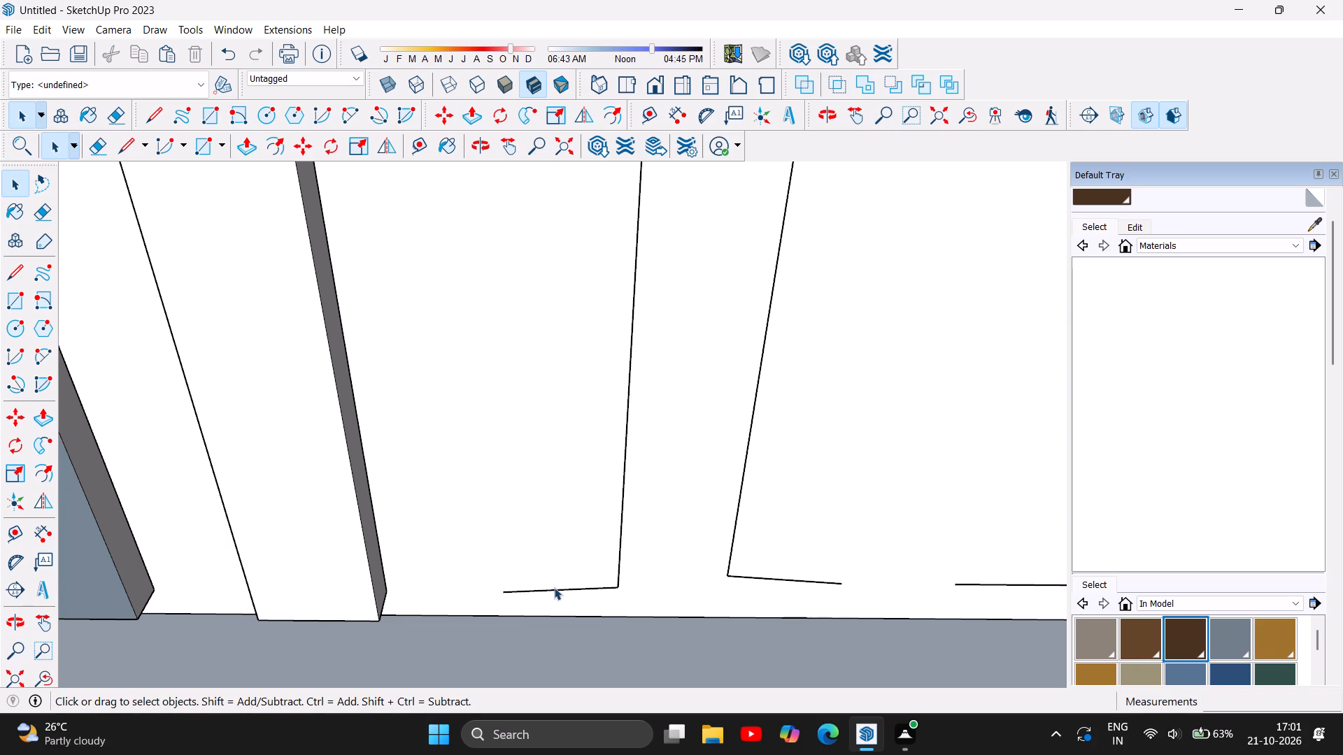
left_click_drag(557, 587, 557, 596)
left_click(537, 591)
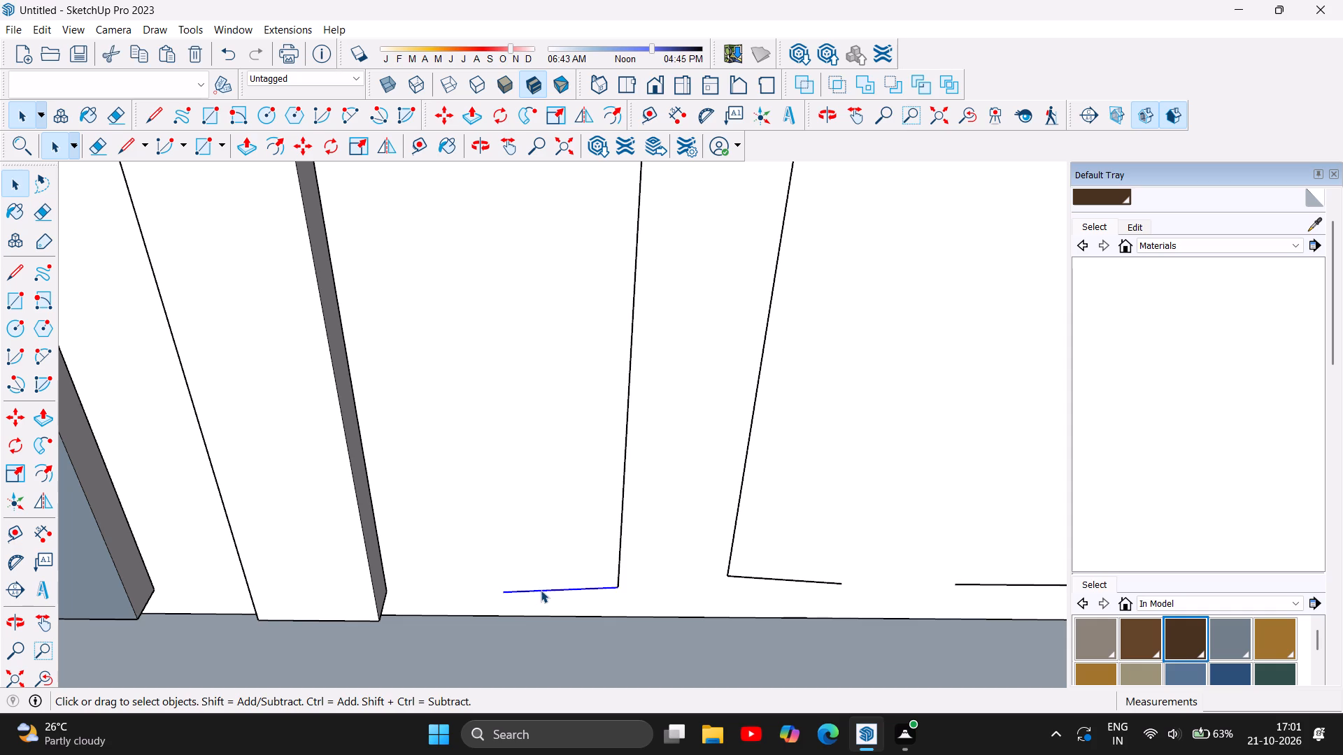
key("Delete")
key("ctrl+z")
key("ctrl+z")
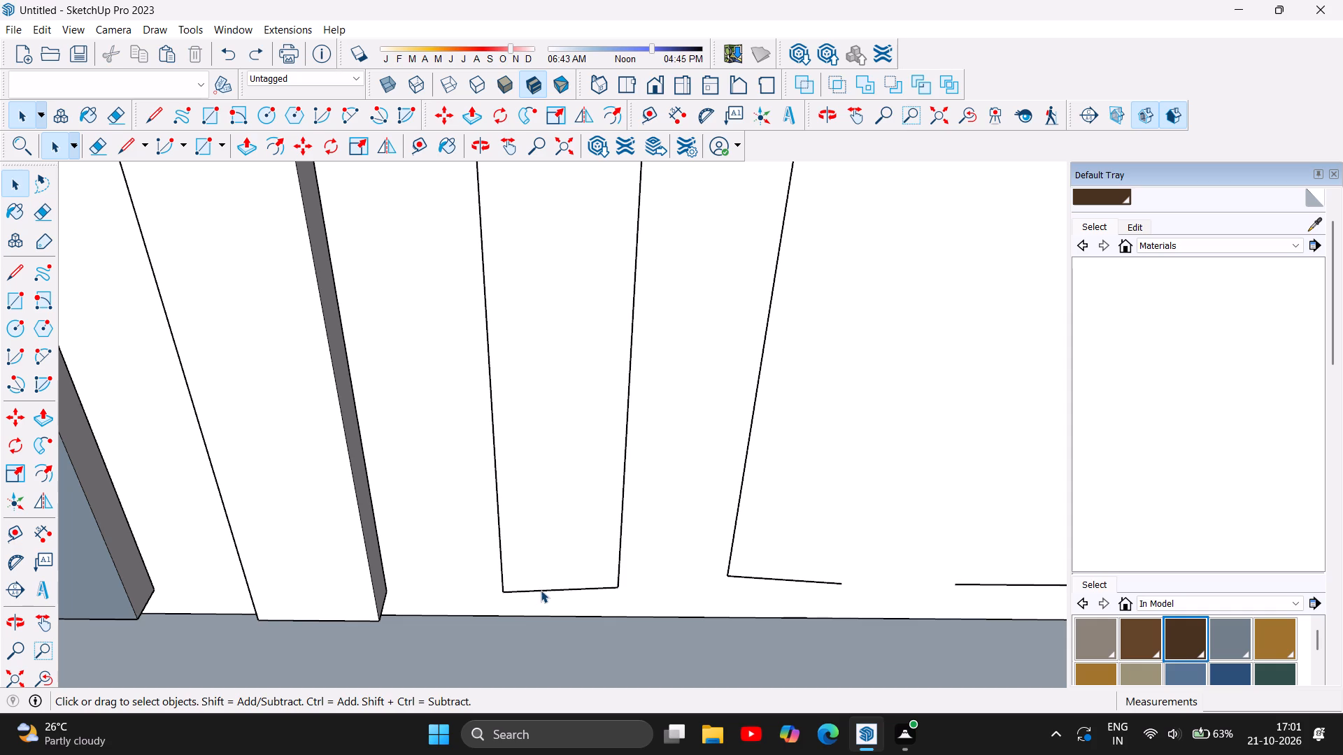
Replace the second new slat's slanted base line with a straight one along the red axis, about 1 1/2" long.
left_click(567, 587)
key("Delete")
left_click(9, 280)
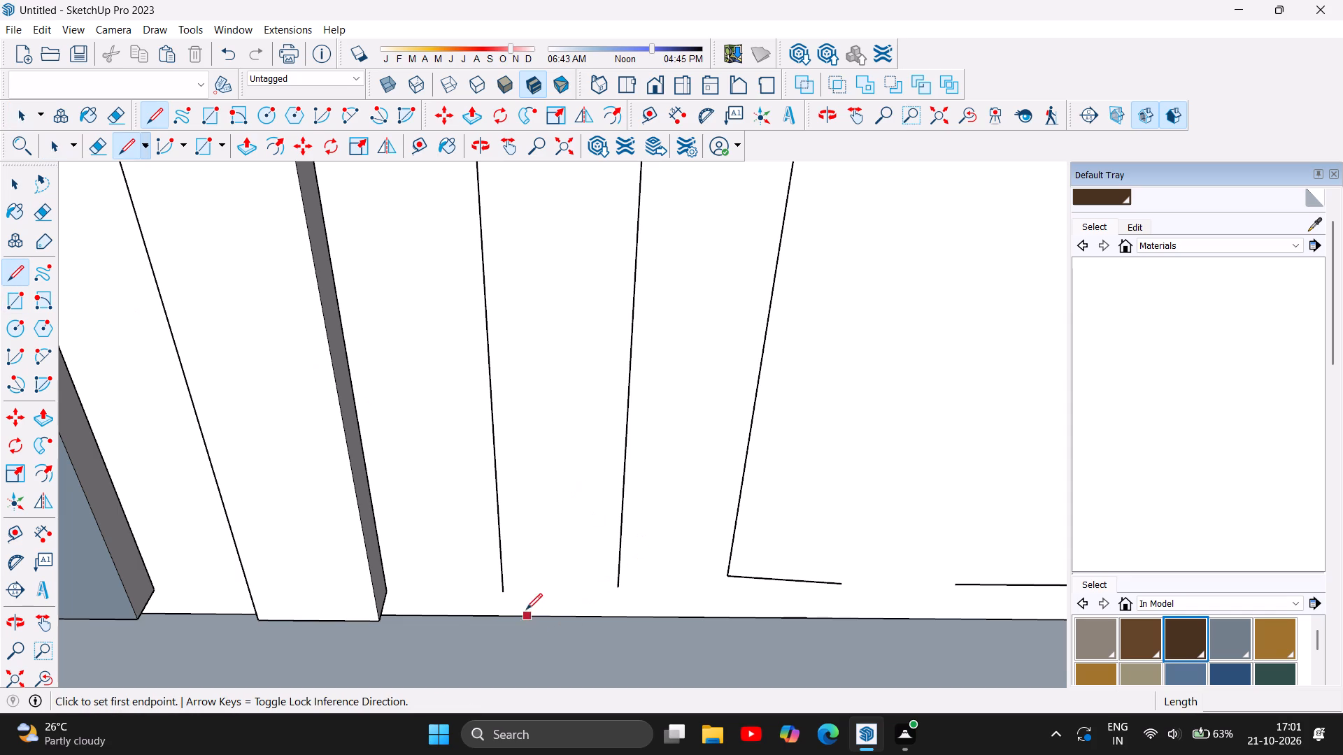
left_click(501, 589)
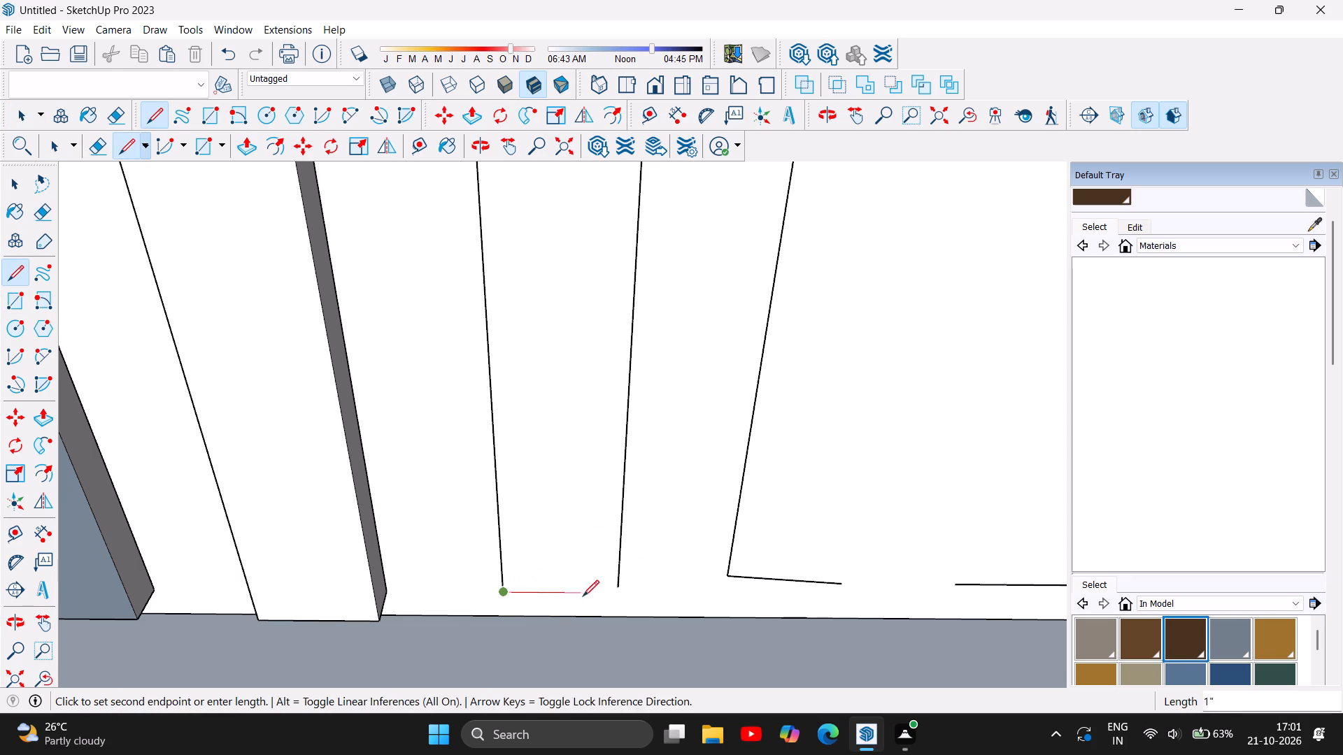
left_click(619, 596)
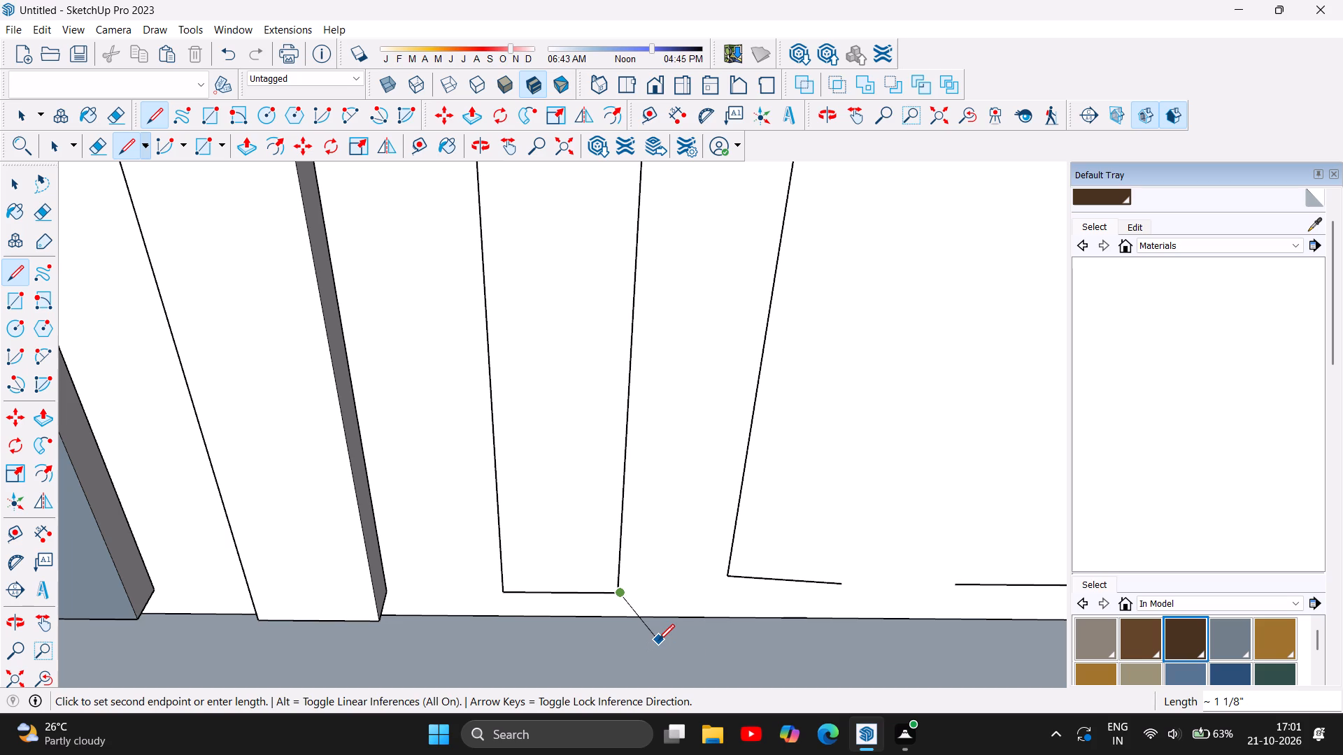
key("Escape")
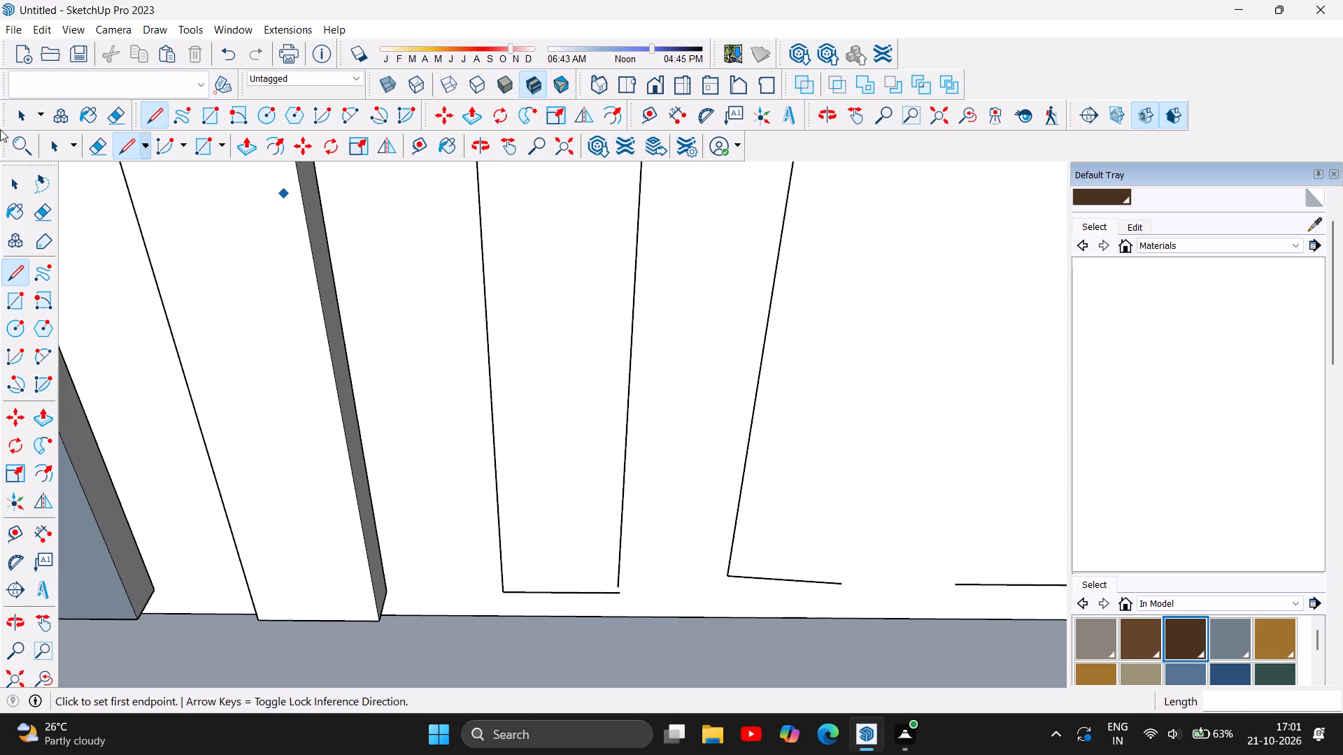
Delete the second new slat's far-side line, including the short leftover stub at its base.
left_click(9, 182)
left_click(632, 351)
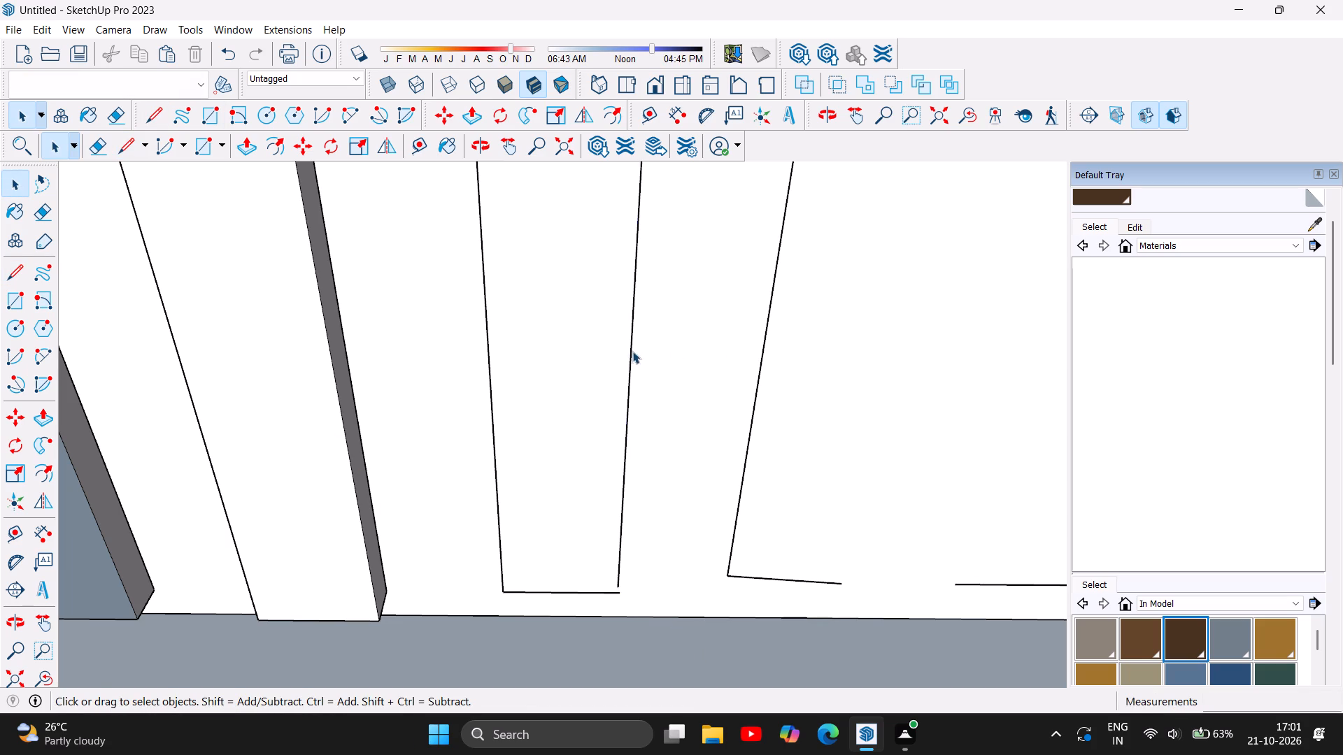
key("Delete")
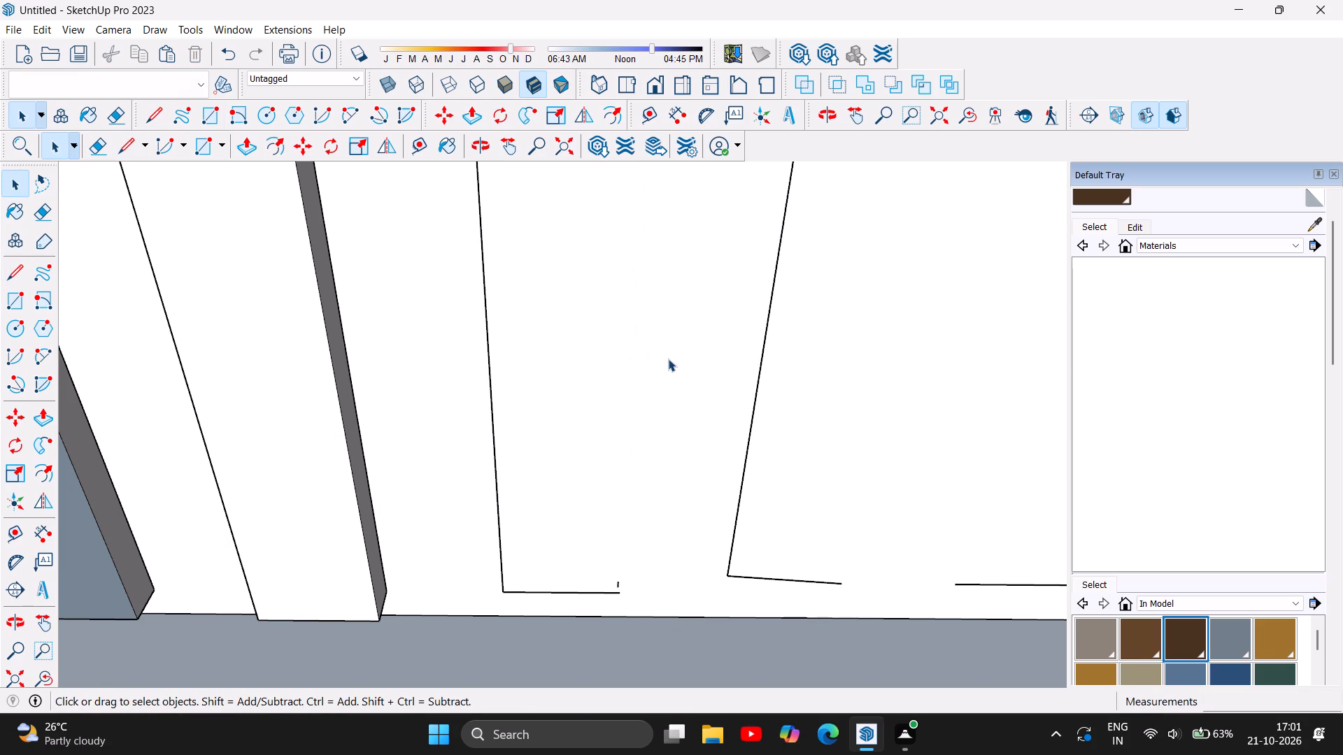
scroll(628, 592, "up", 4)
left_click(612, 580)
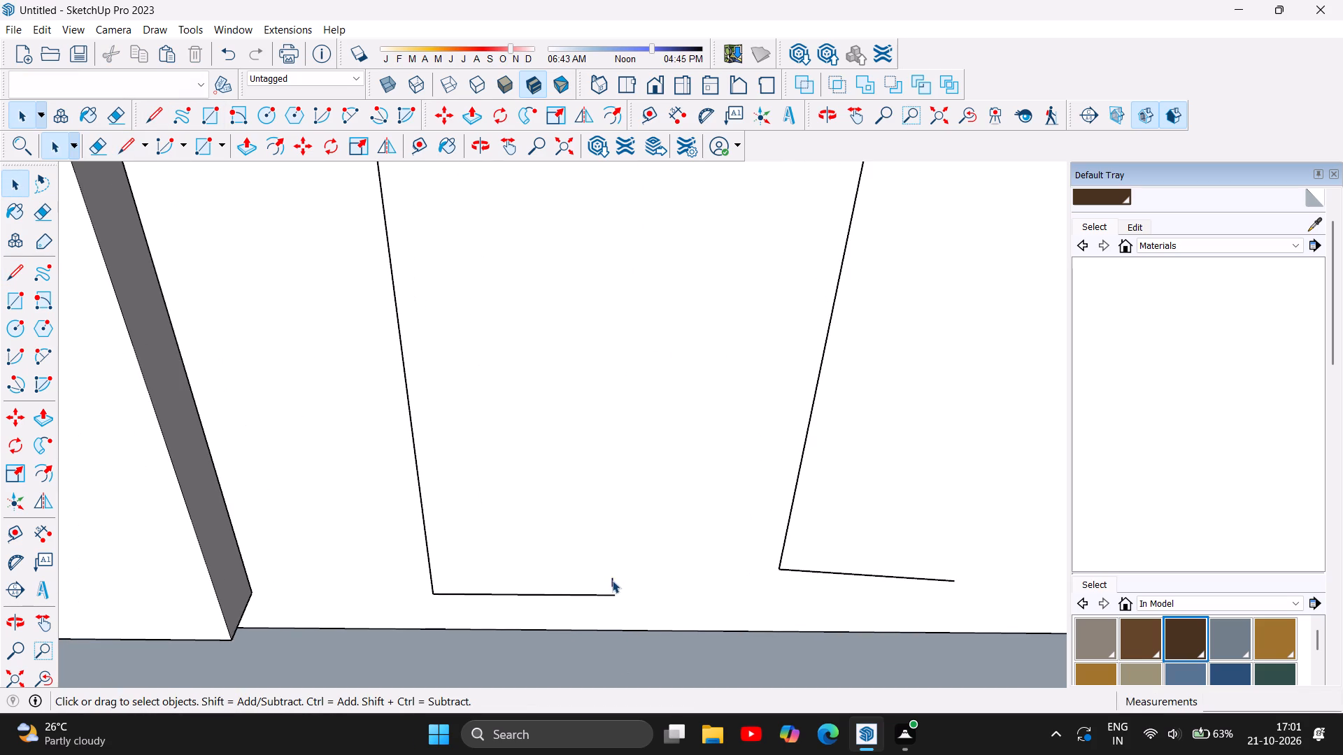
key("Delete")
Delete the third new slat's near-side line and its slanted base dash.
left_click(787, 514)
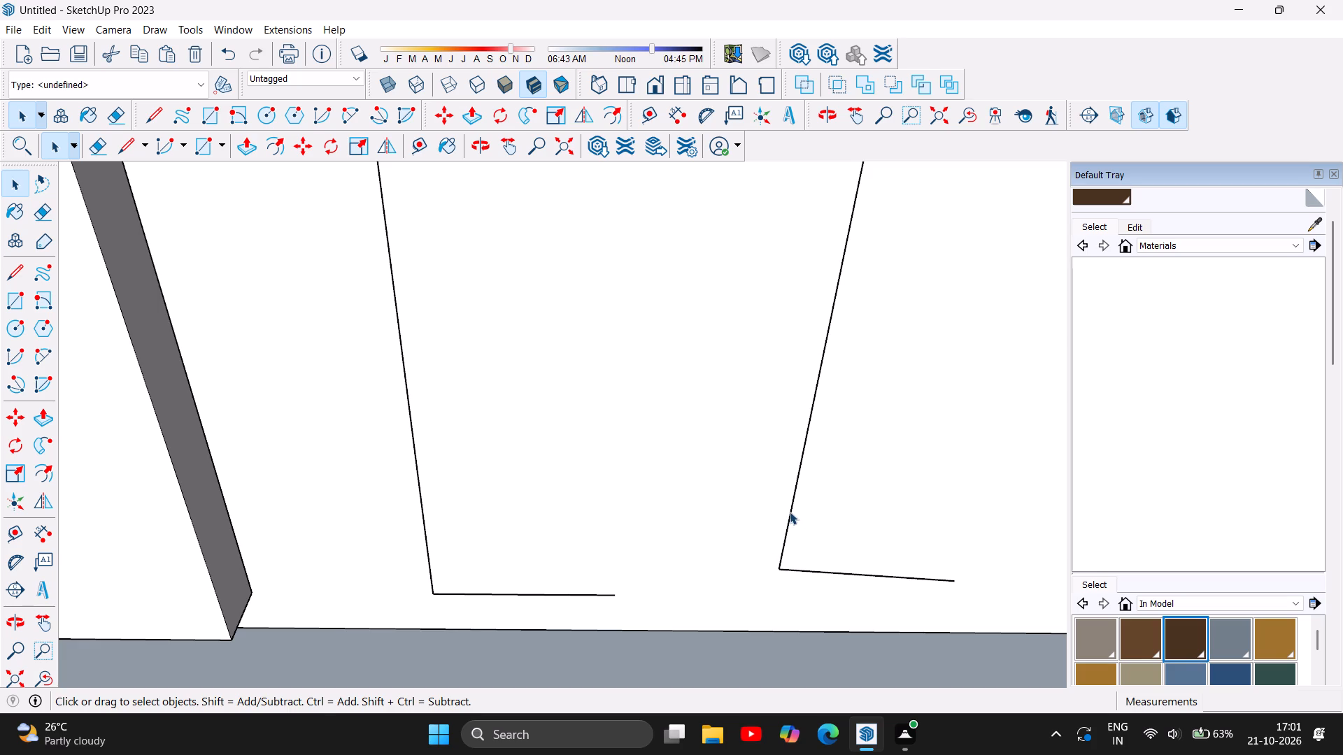
left_click(790, 512)
key("Delete")
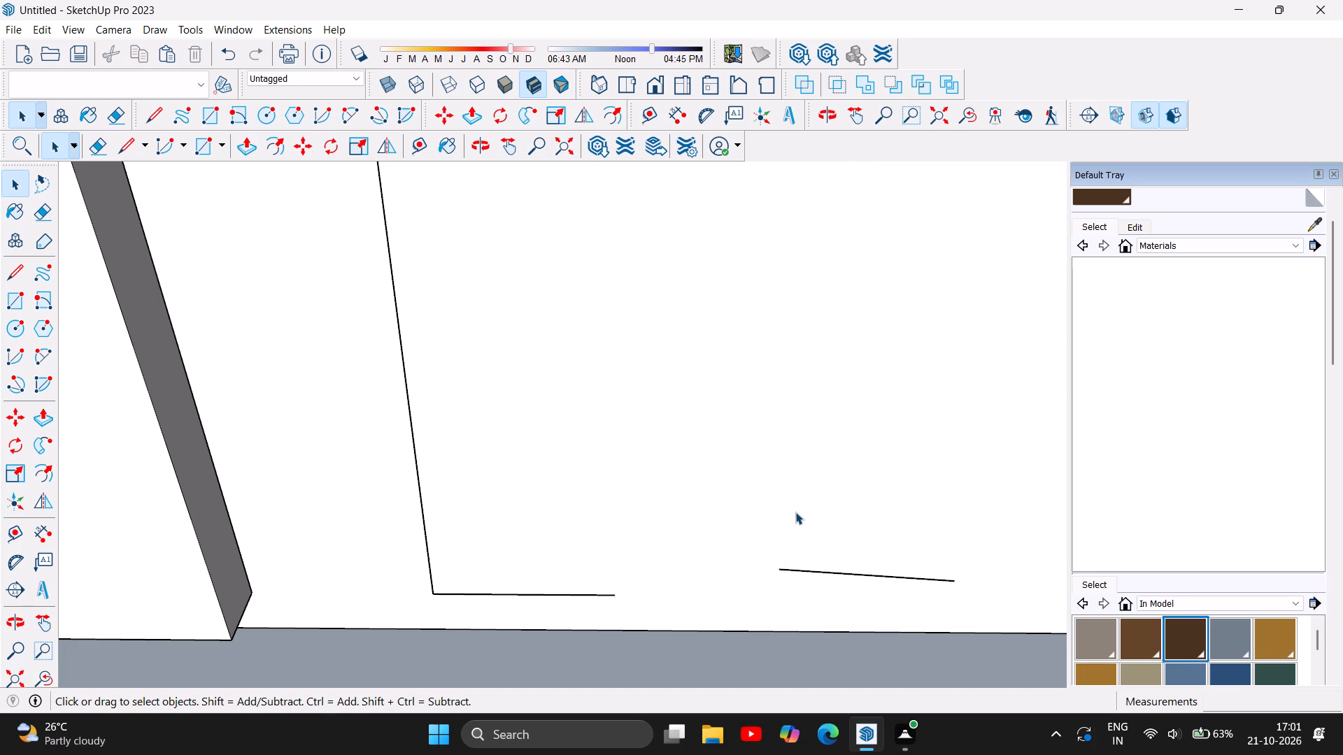
left_click(815, 569)
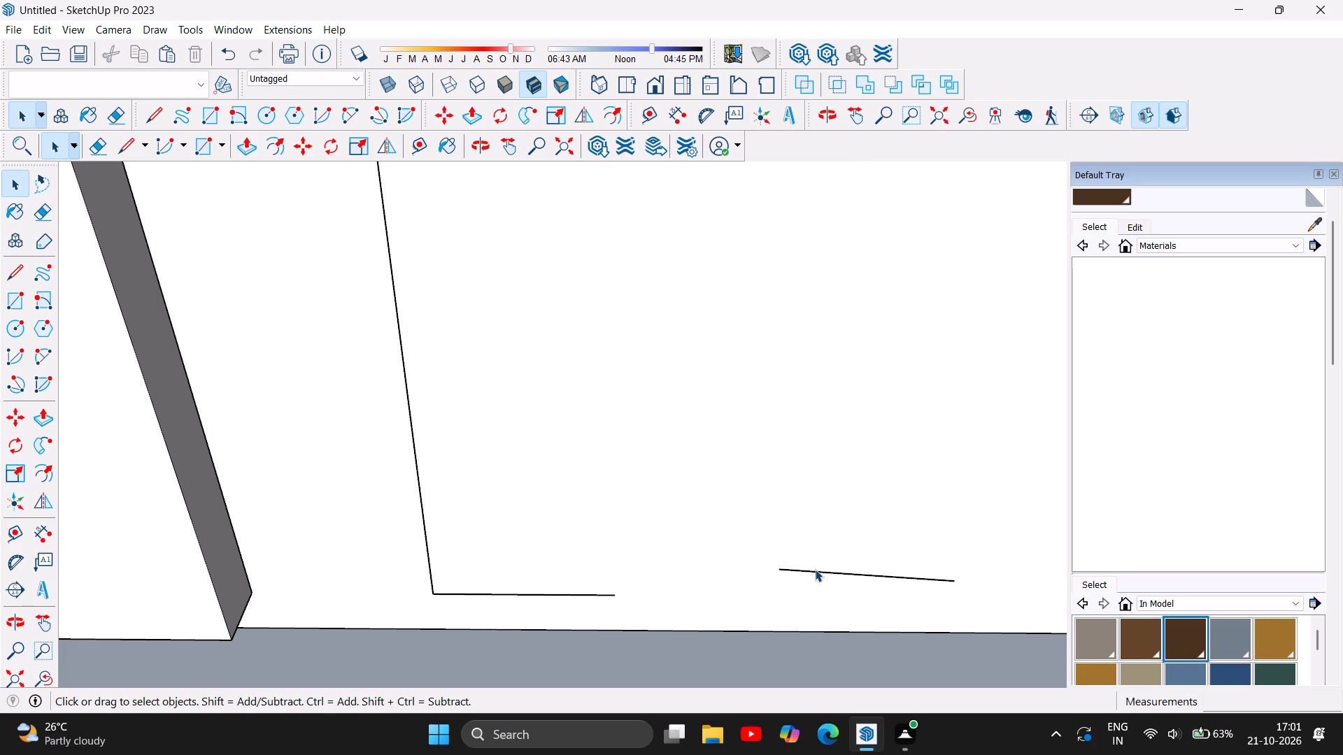
left_click(825, 573)
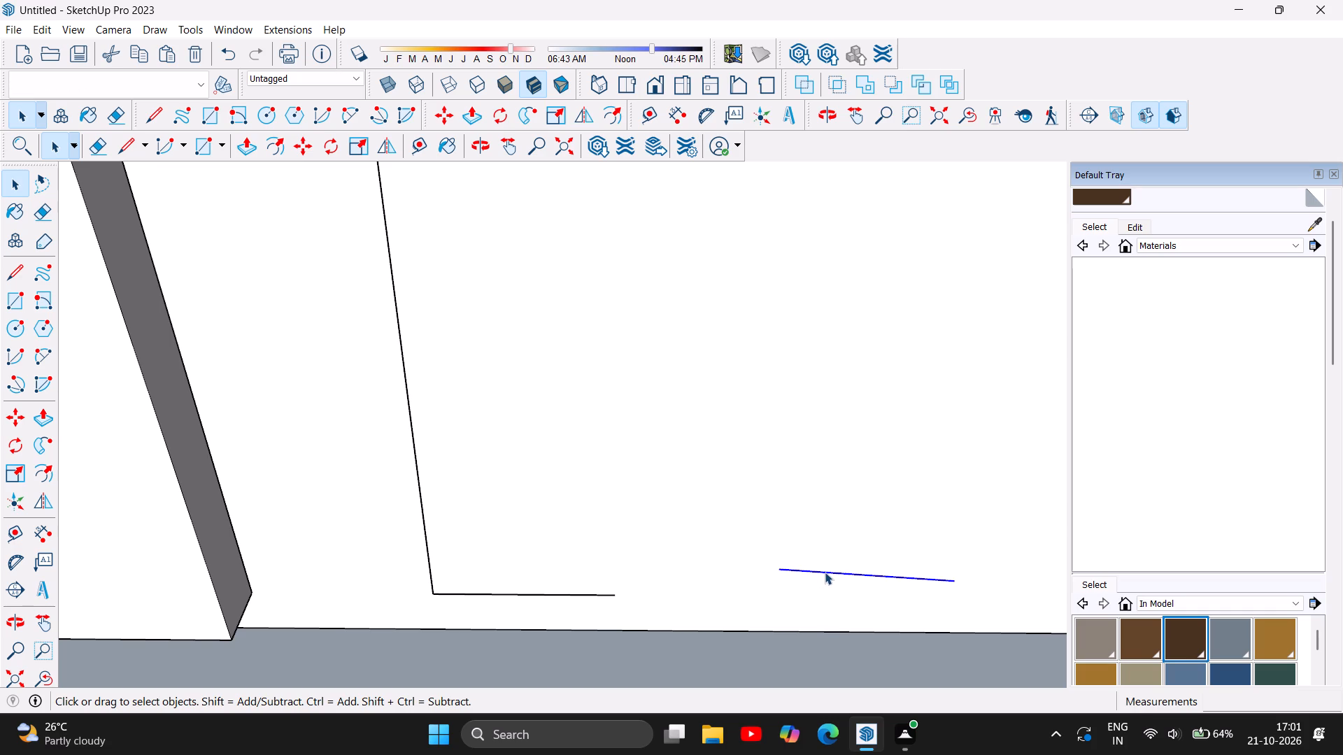
key("Delete")
Delete the last base dash beside the tall shelving cabinet.
scroll(613, 337, "down", 5)
scroll(655, 434, "down", 3)
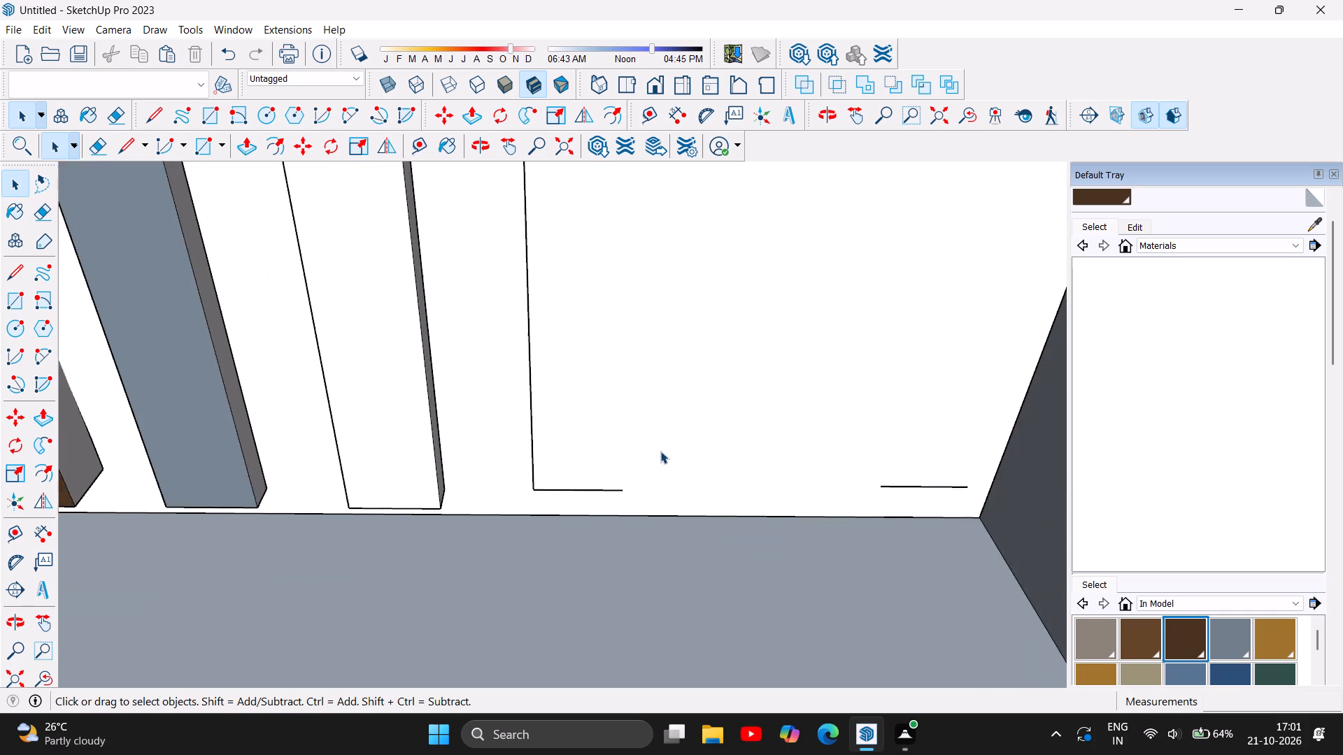
scroll(660, 451, "down", 1)
scroll(855, 470, "up", 4)
left_click(897, 489)
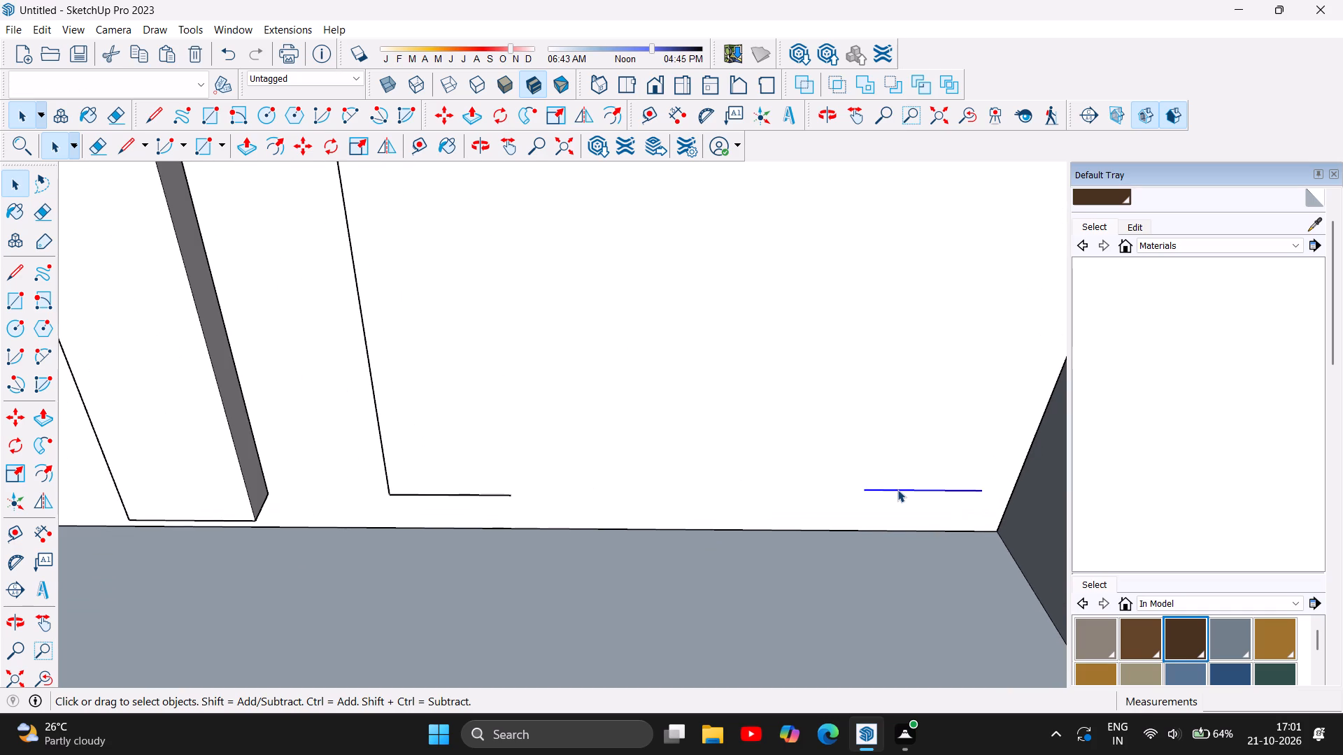
key("Delete")
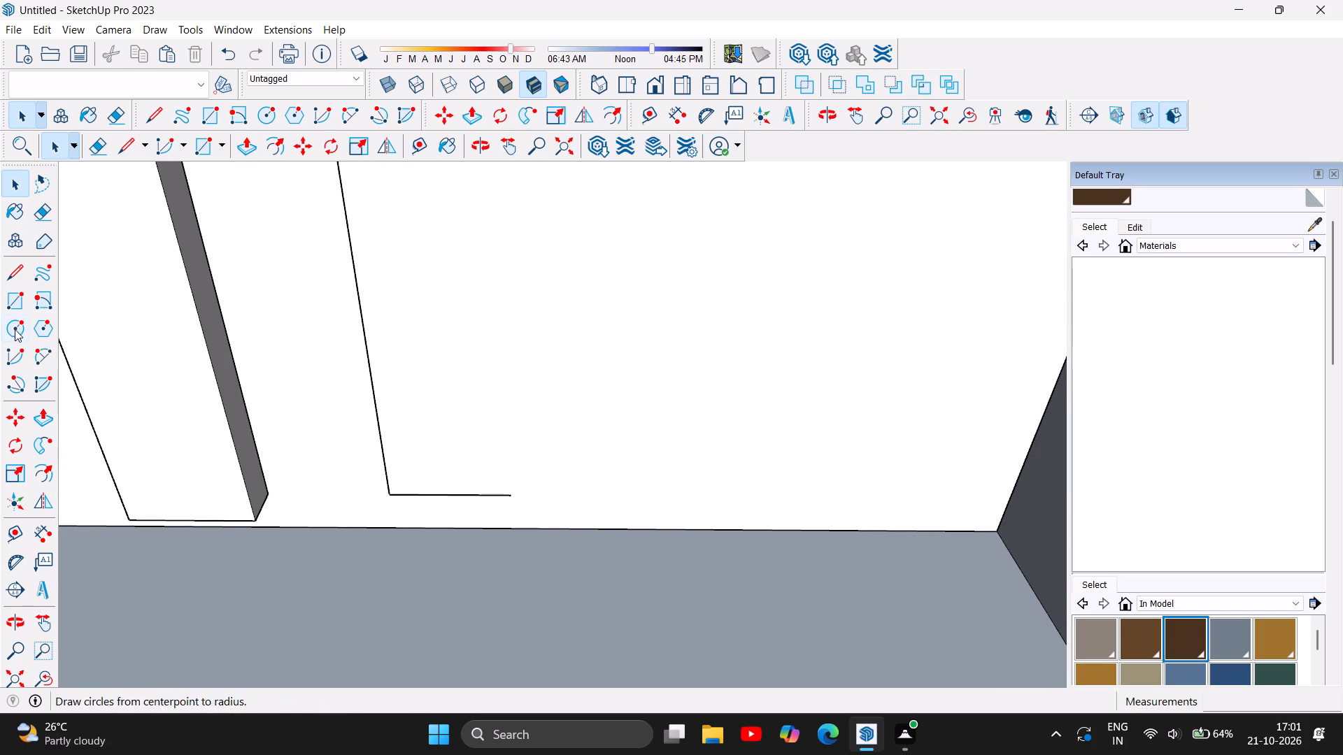
Draw the second new slat's far-side line from its base line's end straight up to the wall panel's top edge, about 7' 6 1/2" long.
left_click(20, 276)
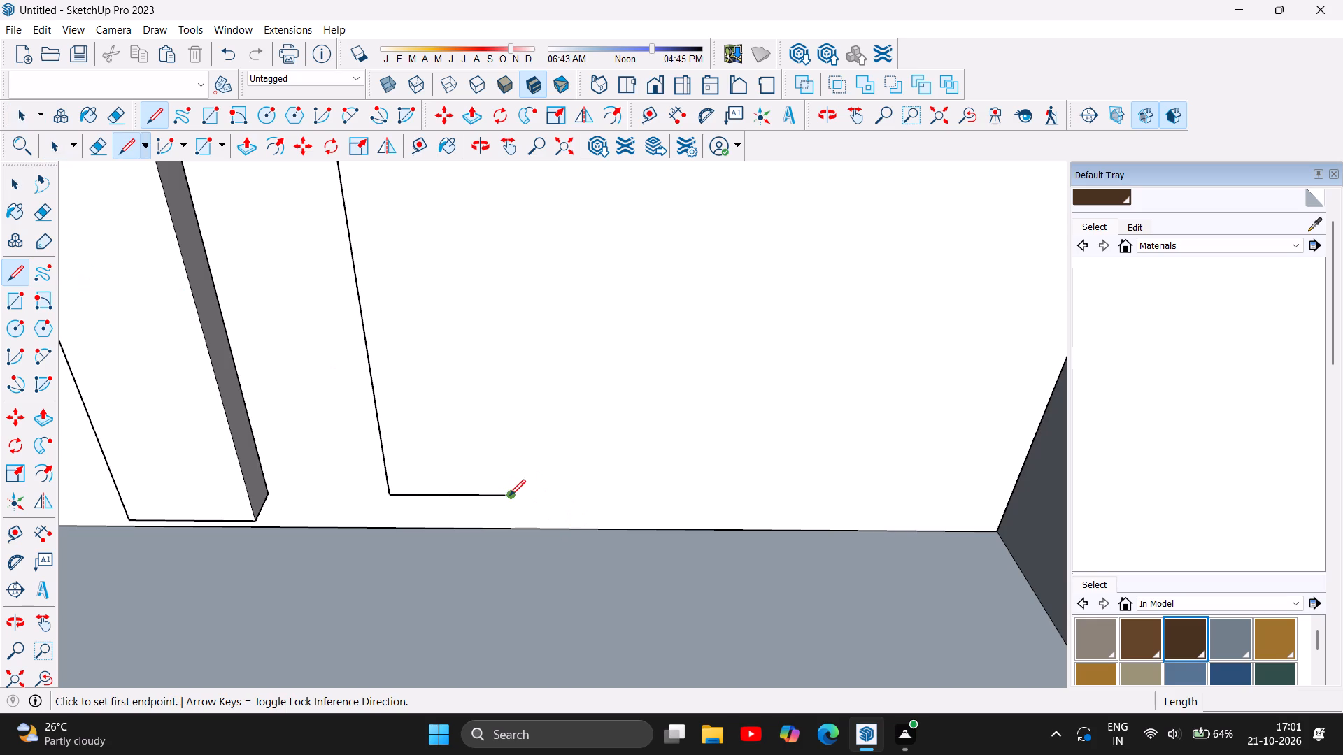
left_click(509, 496)
scroll(525, 510, "down", 10)
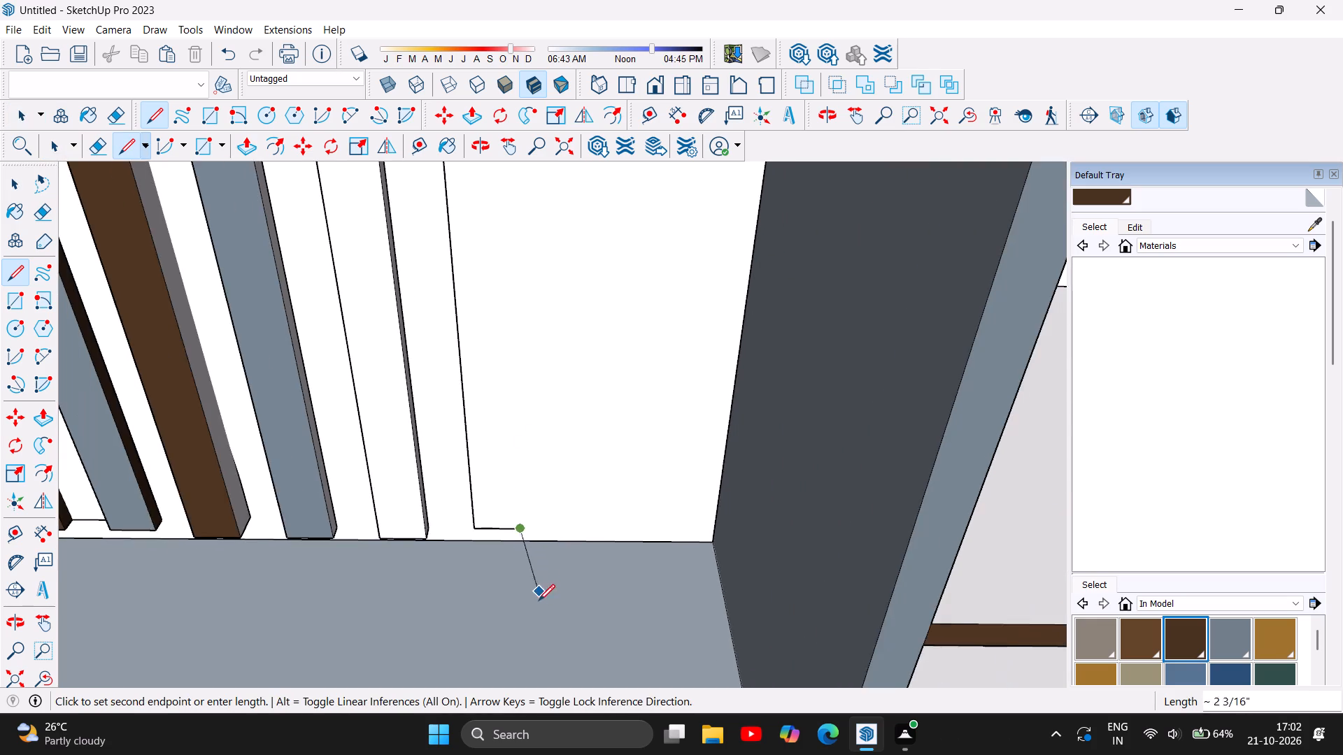
scroll(539, 604, "down", 14)
scroll(539, 633, "down", 7)
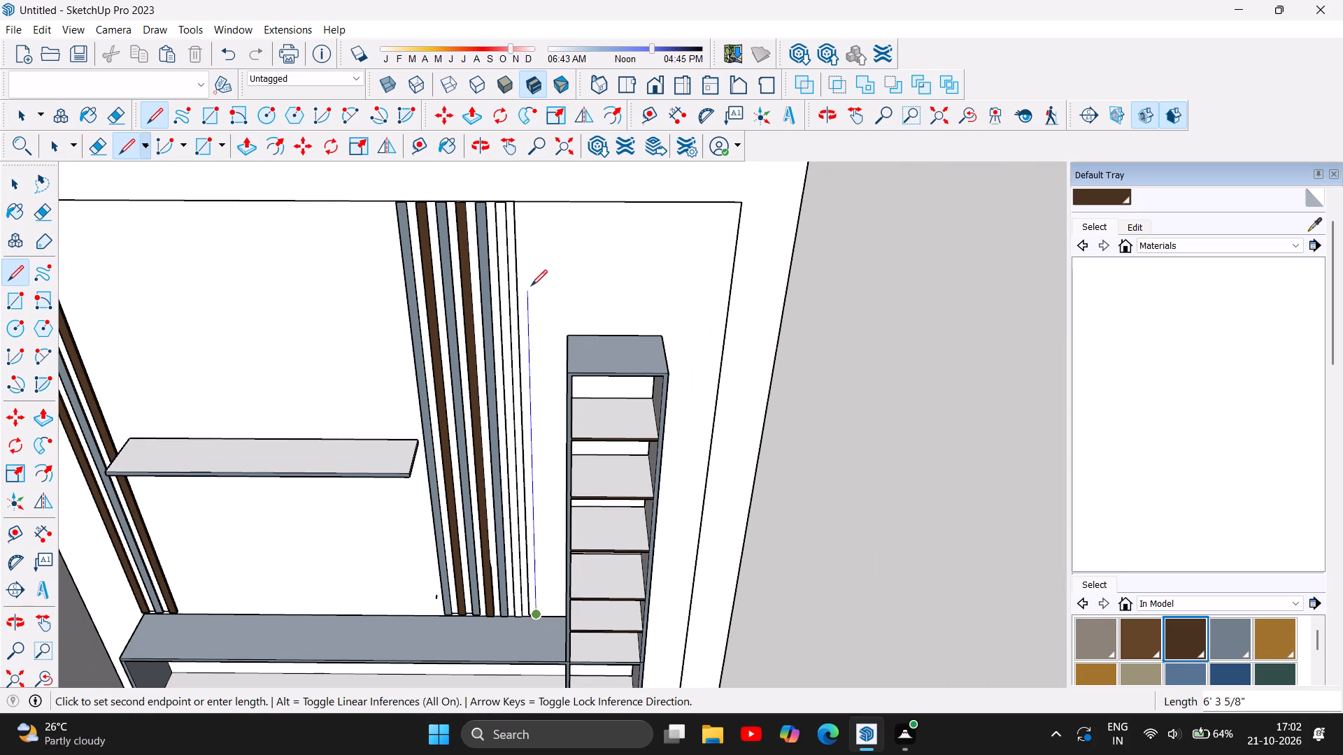
scroll(532, 196, "up", 11)
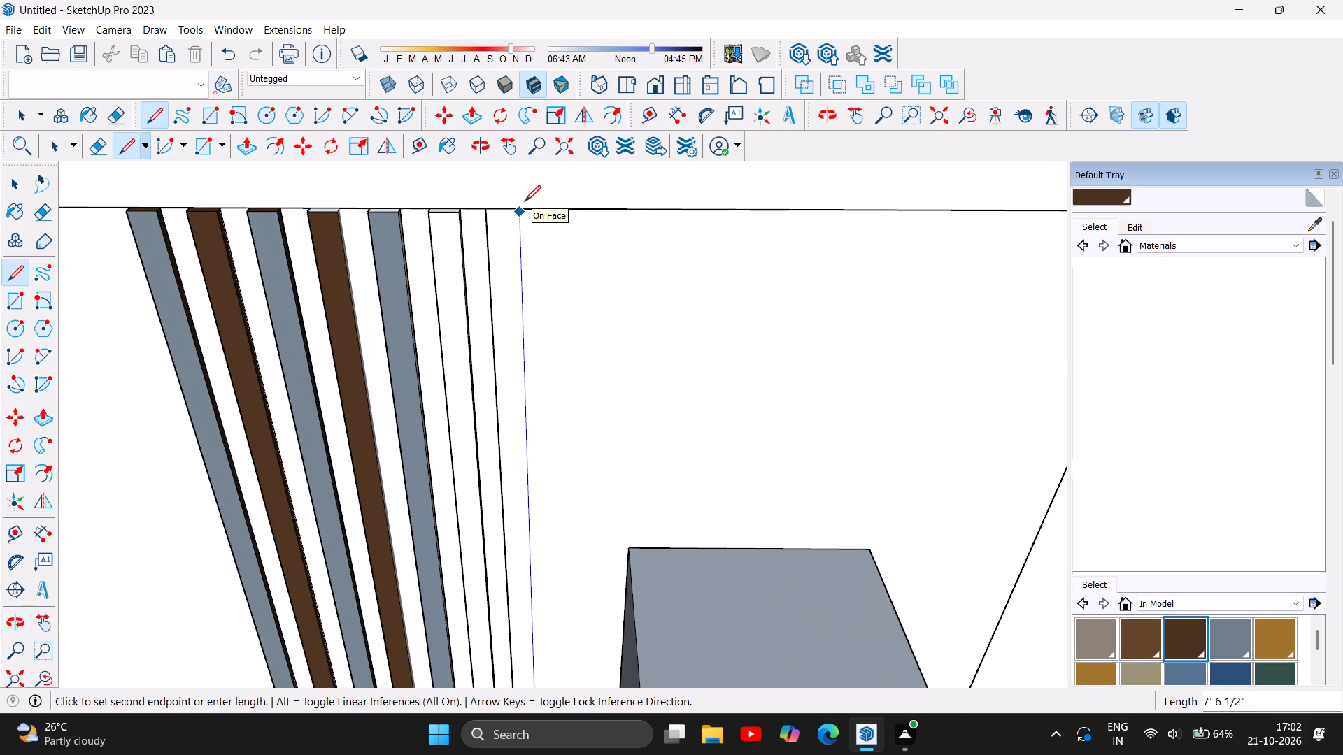
scroll(523, 203, "up", 13)
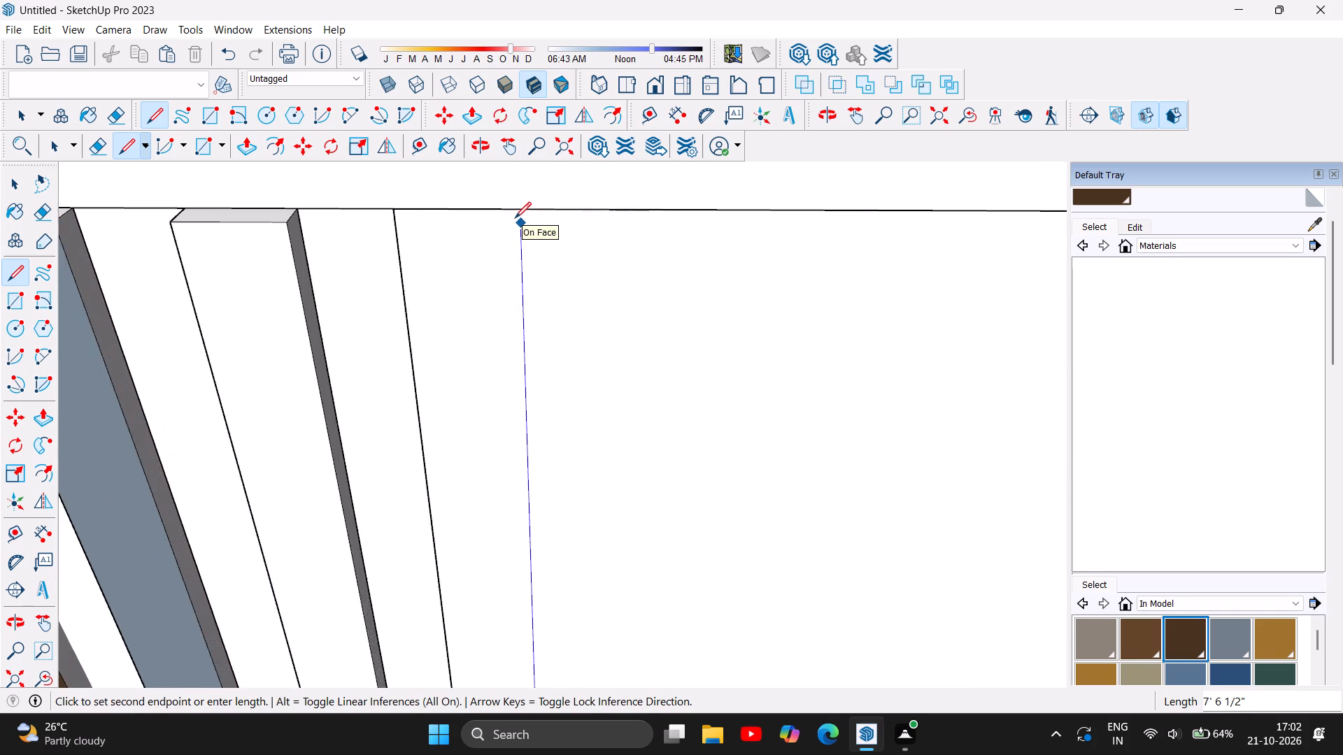
scroll(515, 218, "up", 13)
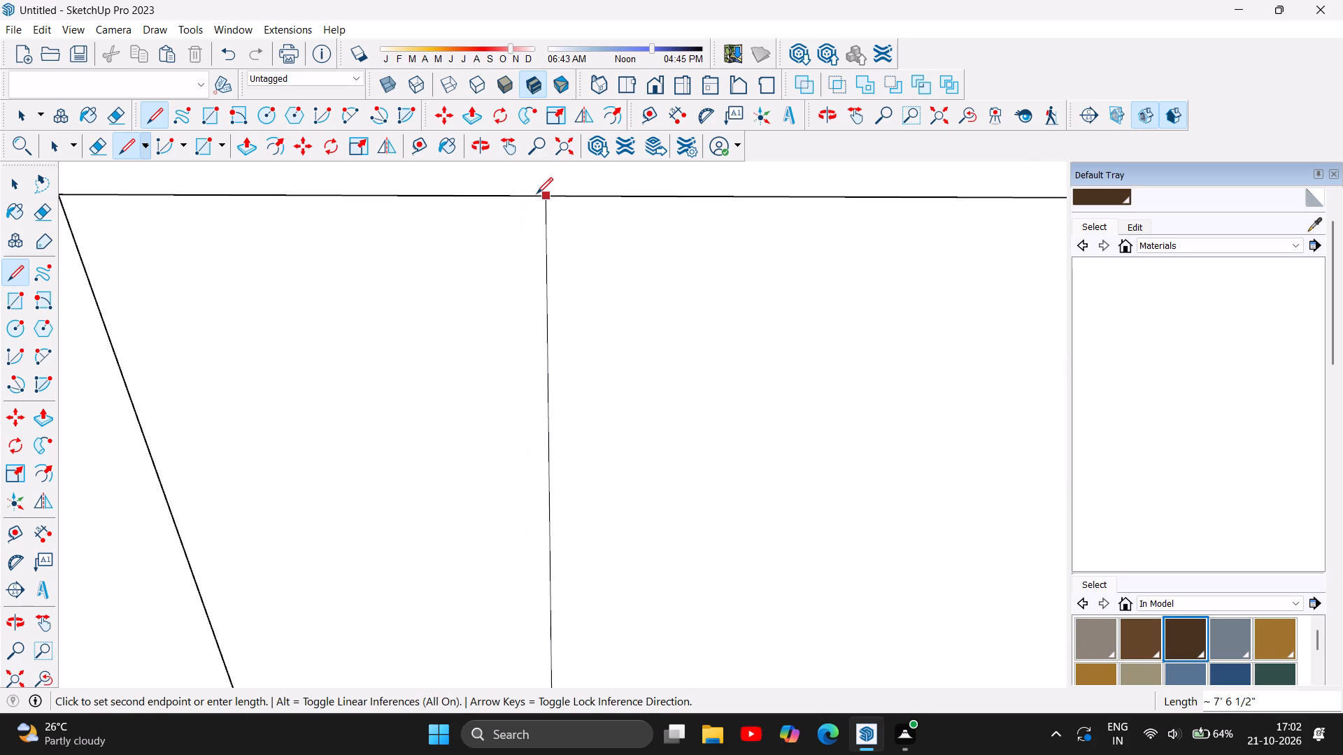
left_click(545, 197)
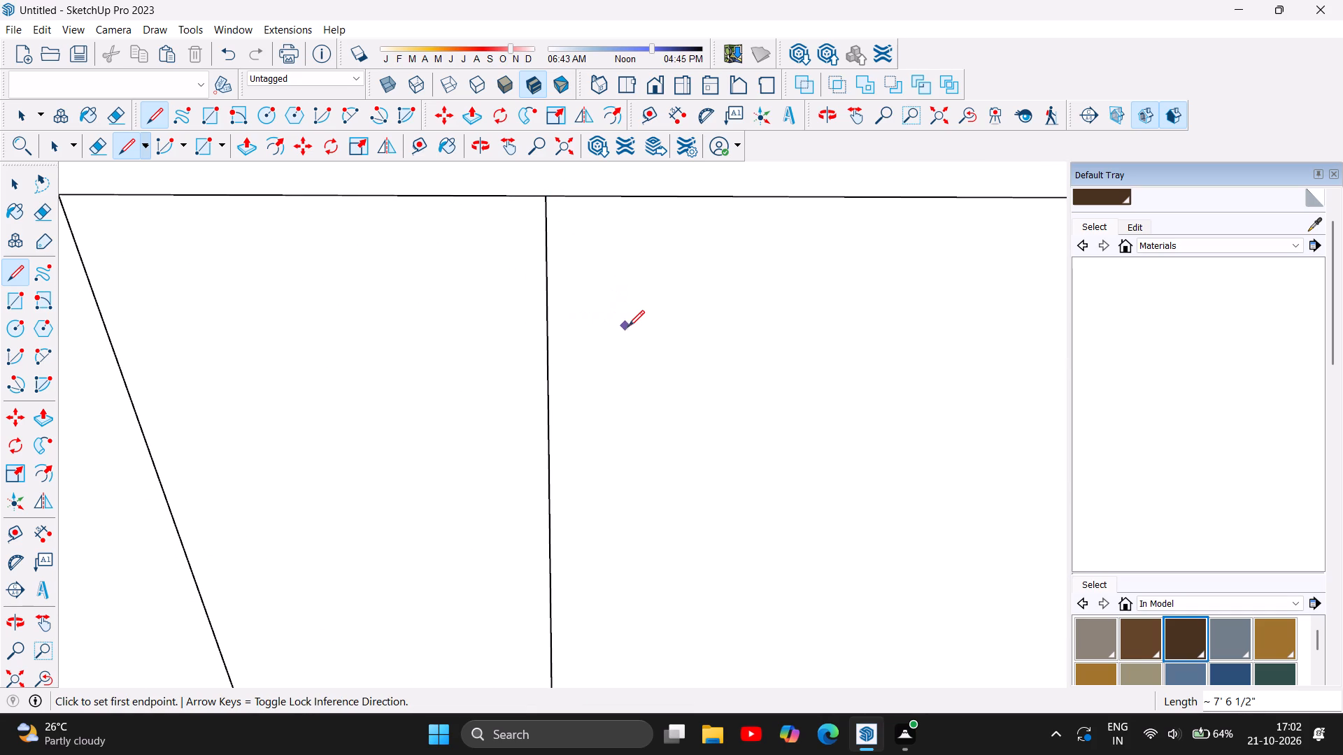
key("Escape")
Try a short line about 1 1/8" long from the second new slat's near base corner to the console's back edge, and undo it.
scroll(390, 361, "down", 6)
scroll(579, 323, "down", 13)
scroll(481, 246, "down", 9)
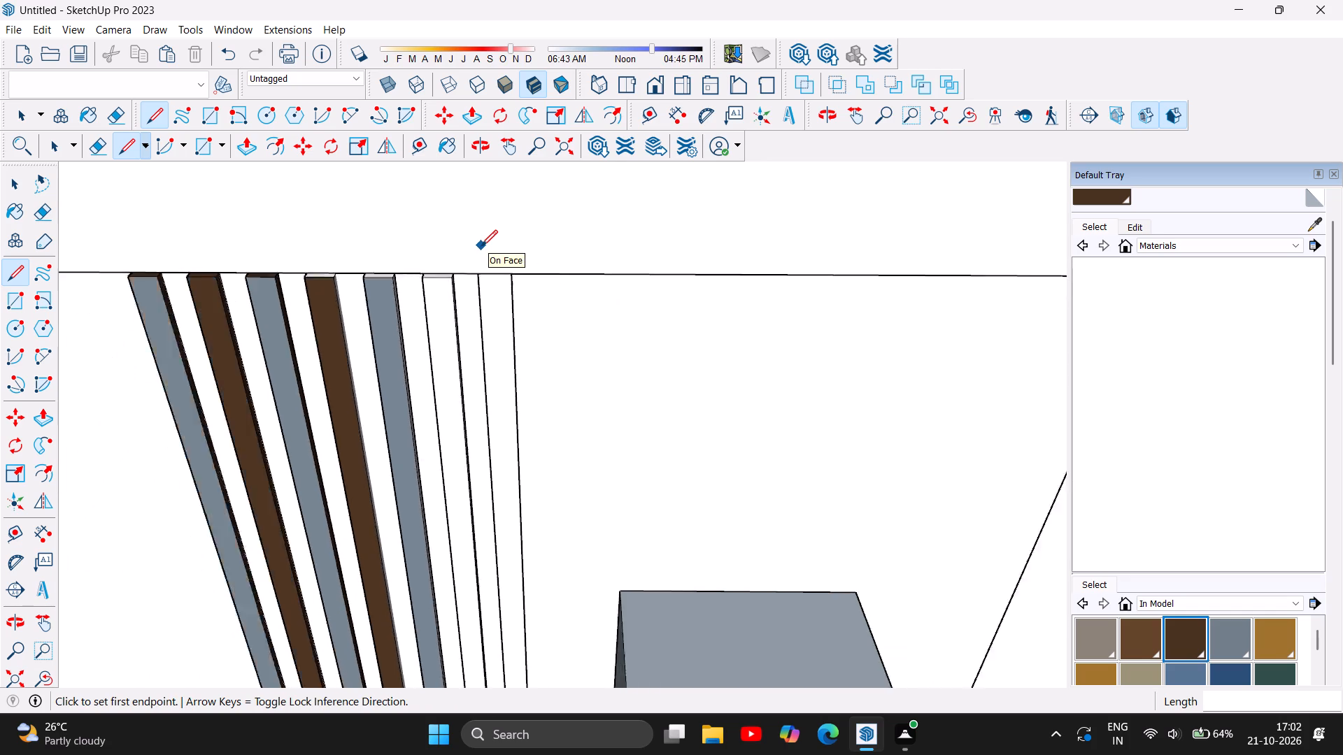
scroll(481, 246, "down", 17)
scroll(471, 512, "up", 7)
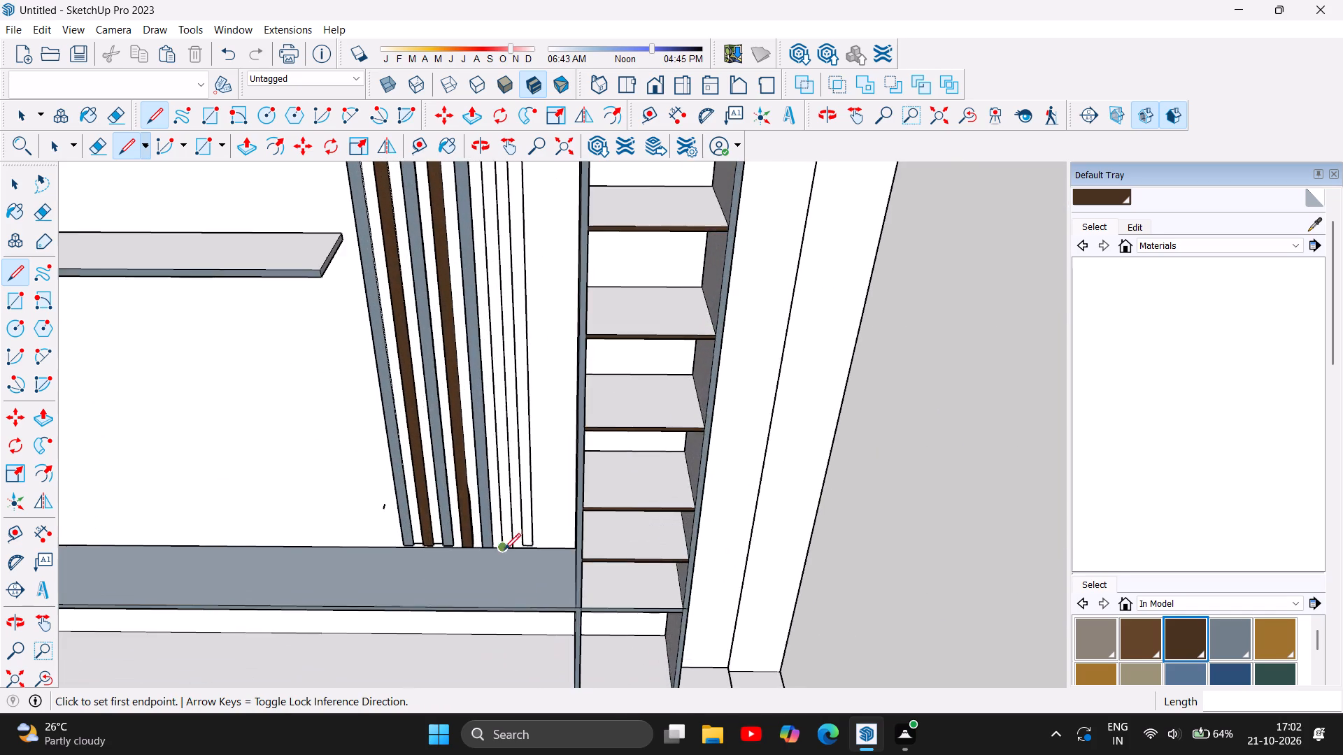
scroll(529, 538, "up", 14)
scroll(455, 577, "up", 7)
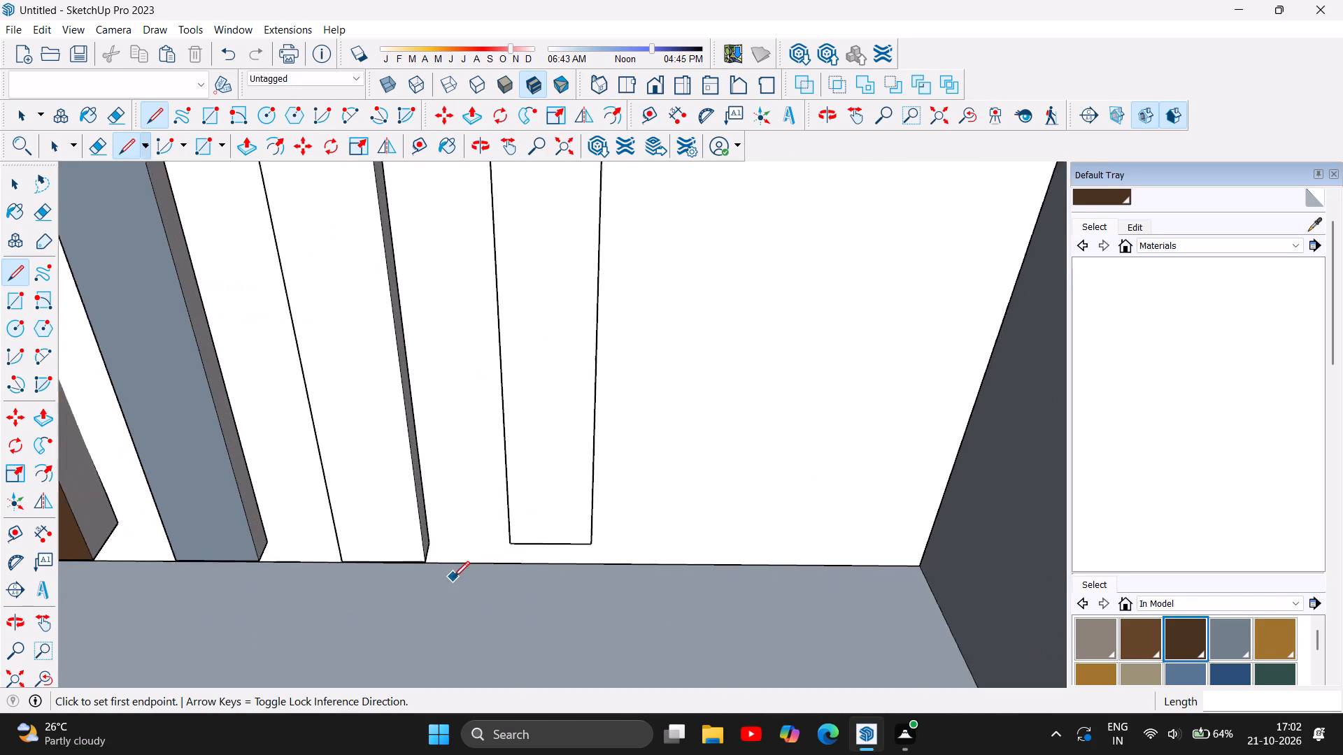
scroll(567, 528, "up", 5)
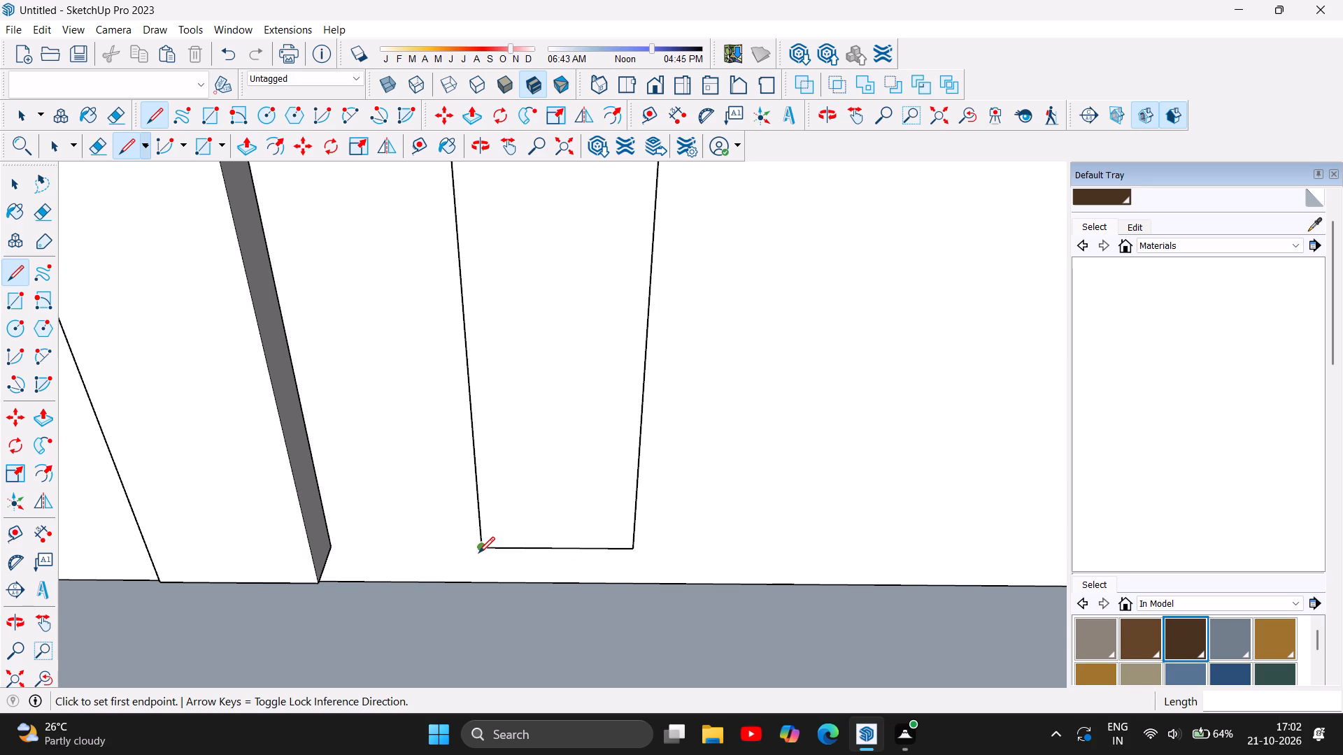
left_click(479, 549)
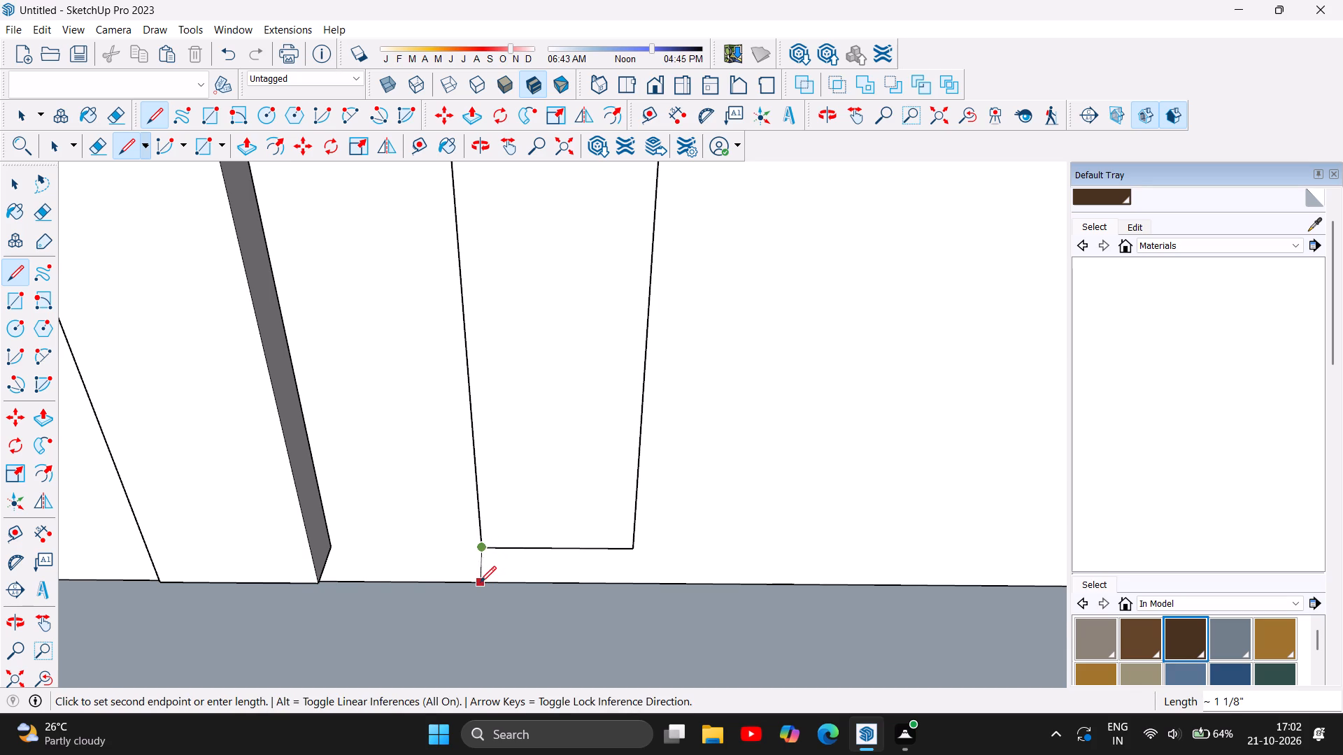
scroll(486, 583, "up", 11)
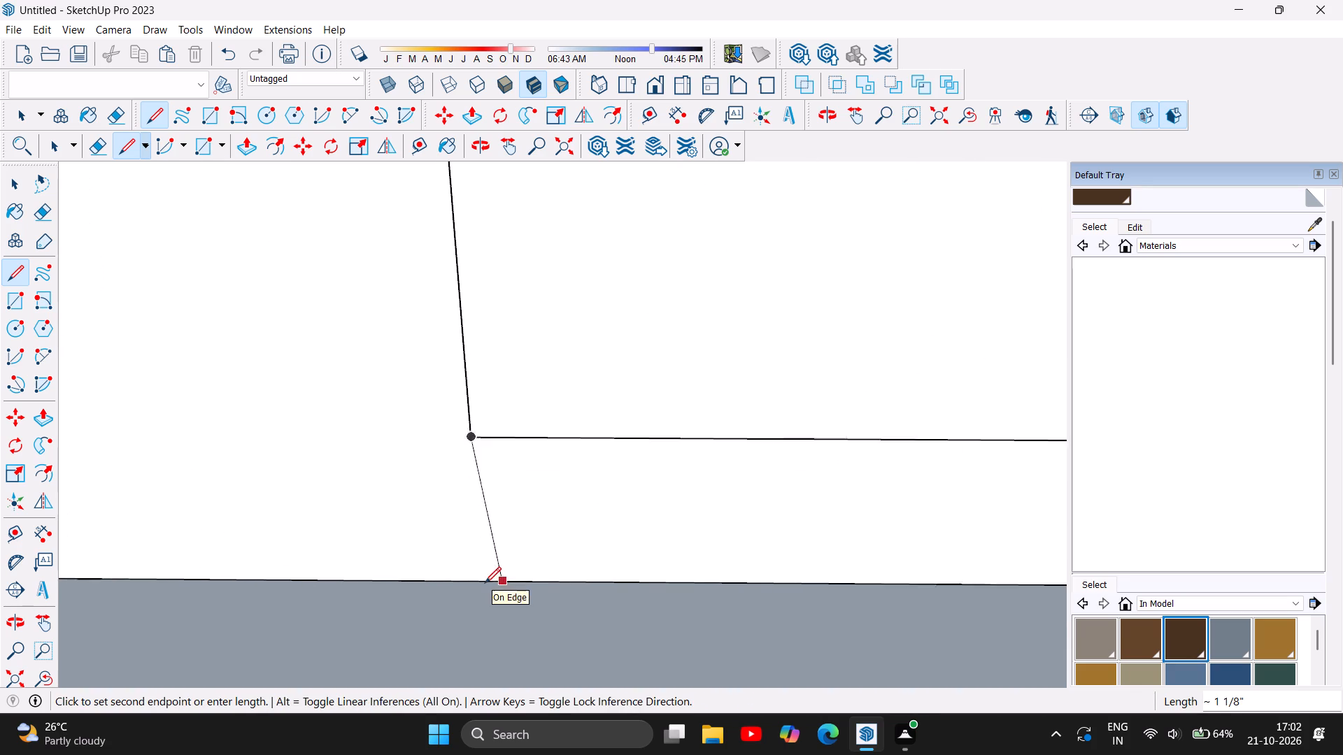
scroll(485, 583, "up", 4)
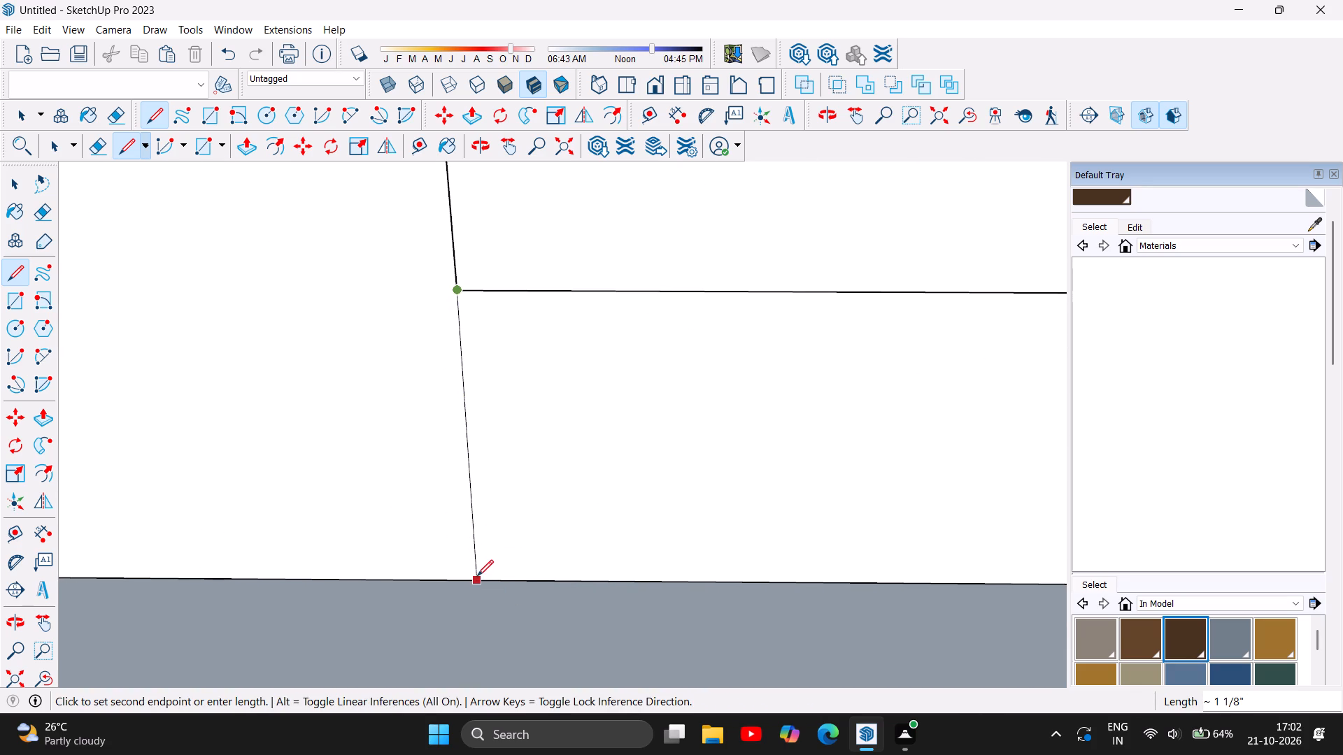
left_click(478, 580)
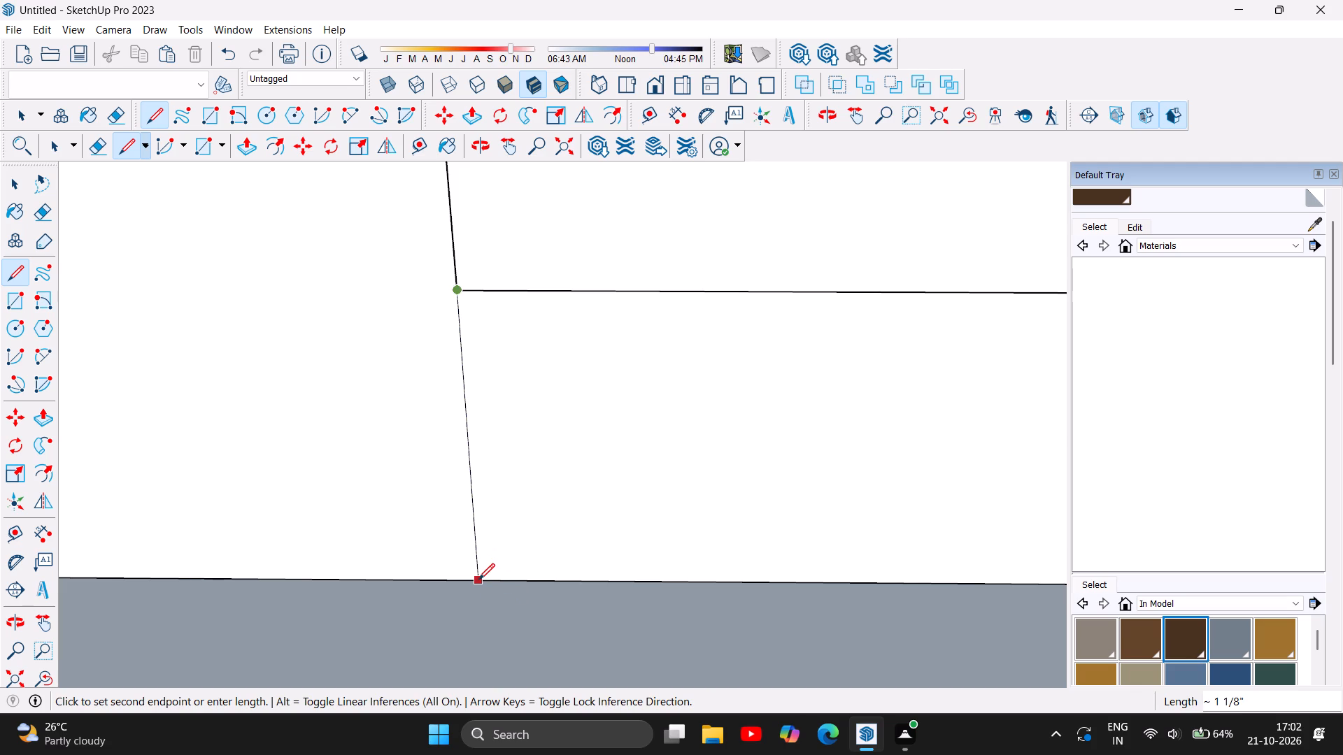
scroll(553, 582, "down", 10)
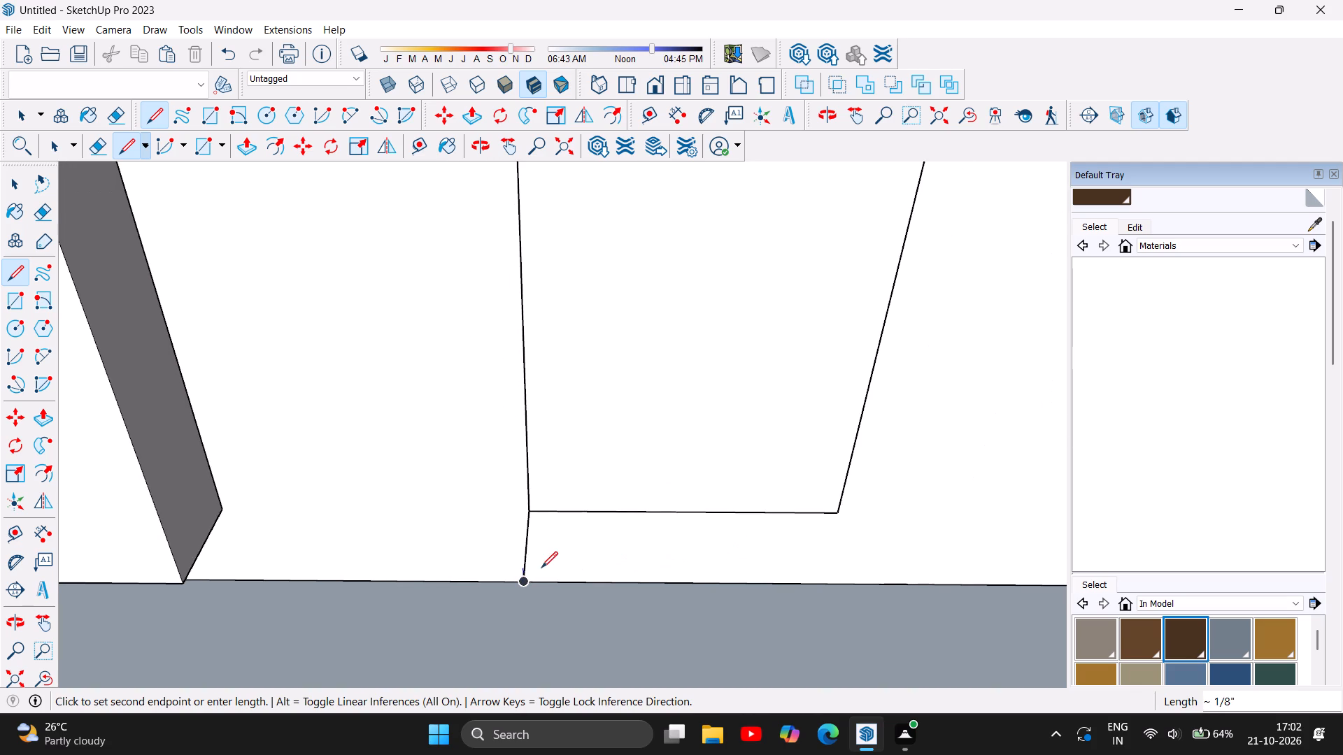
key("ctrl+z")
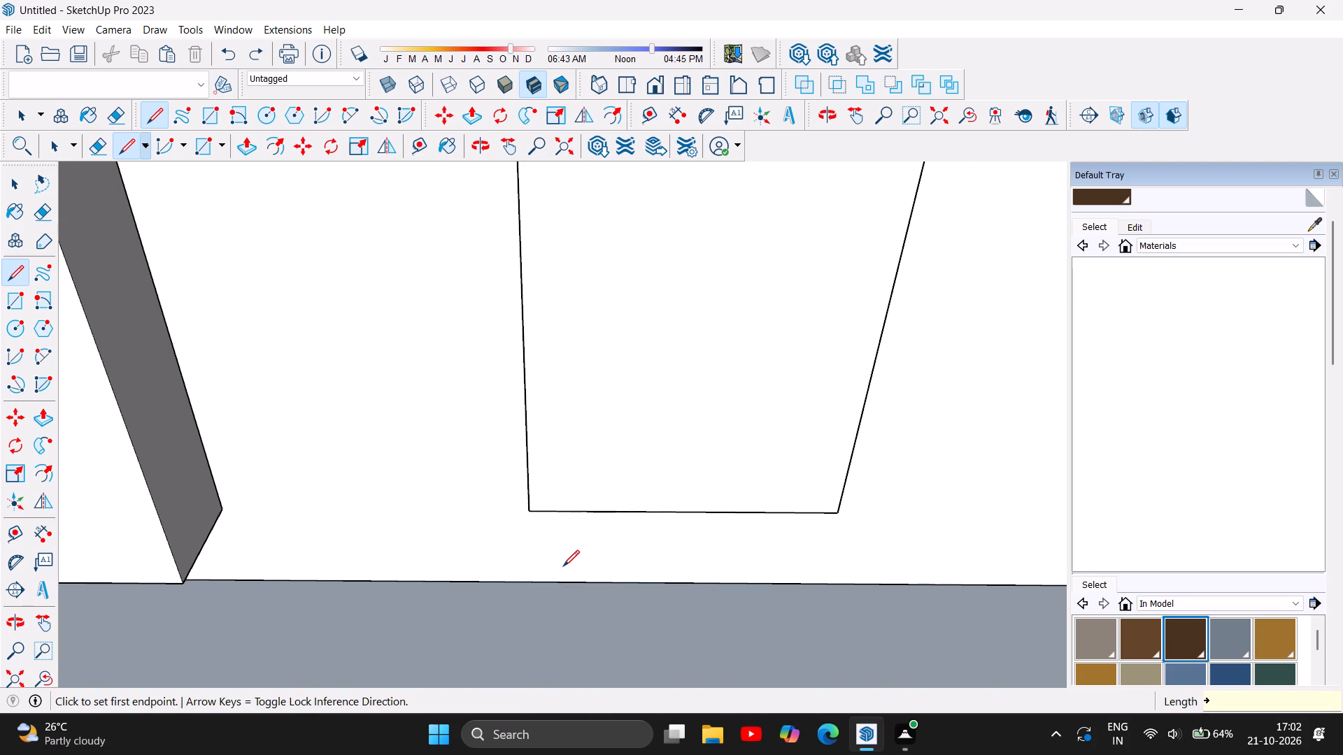
Push/Pull the second new slat's face out from the wall by 0.5".
scroll(583, 640, "down", 18)
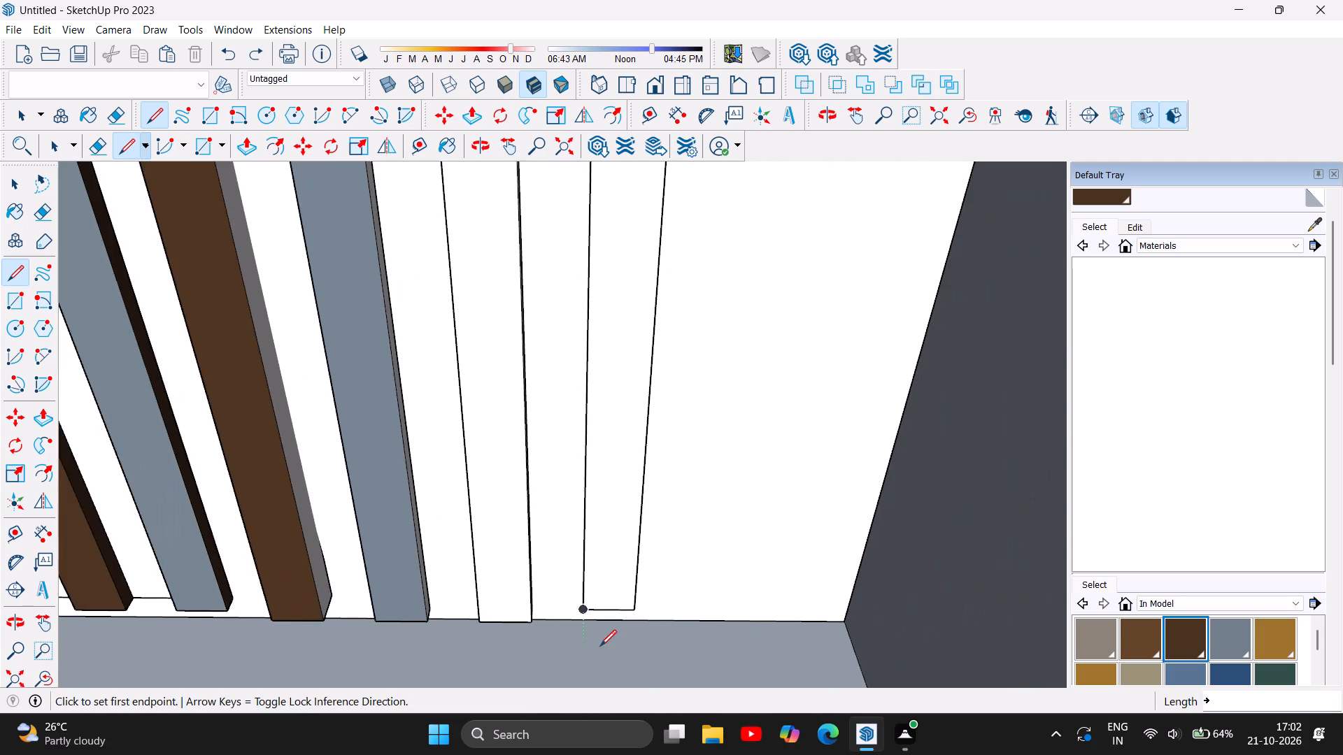
scroll(519, 640, "down", 6)
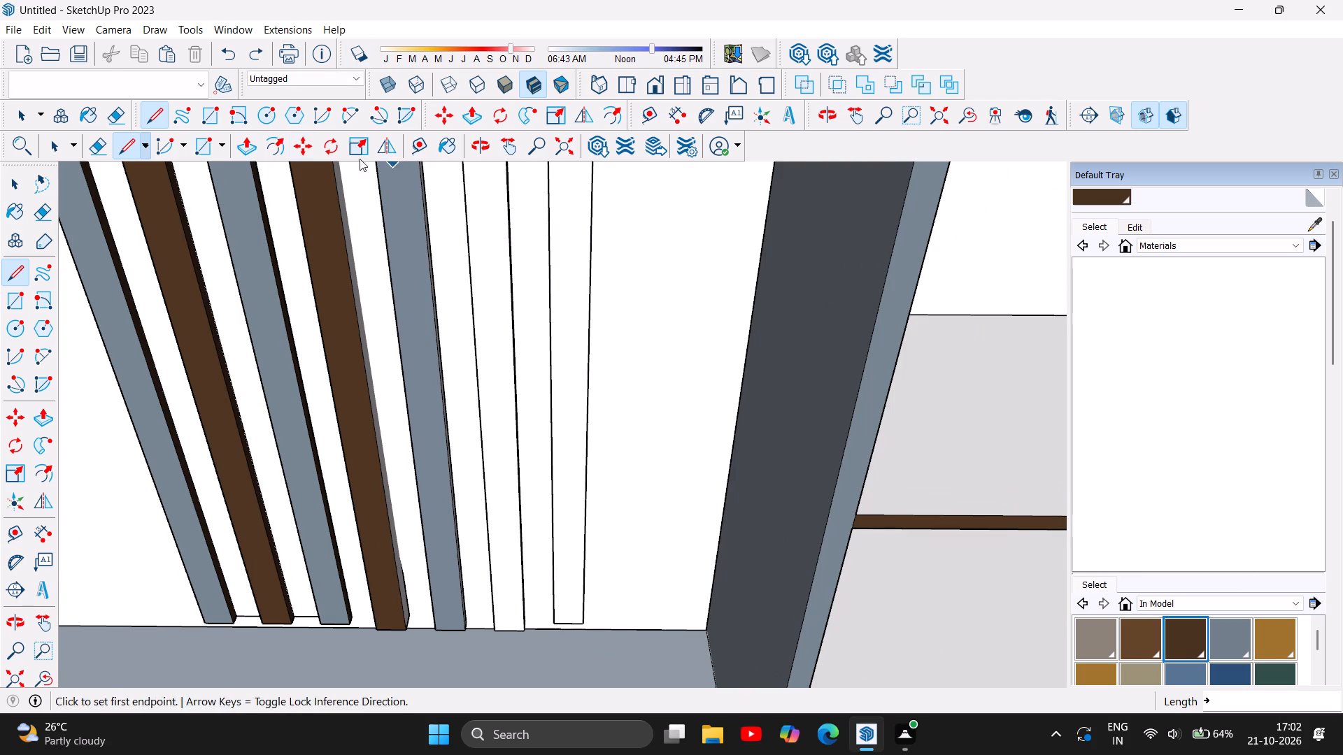
left_click(245, 152)
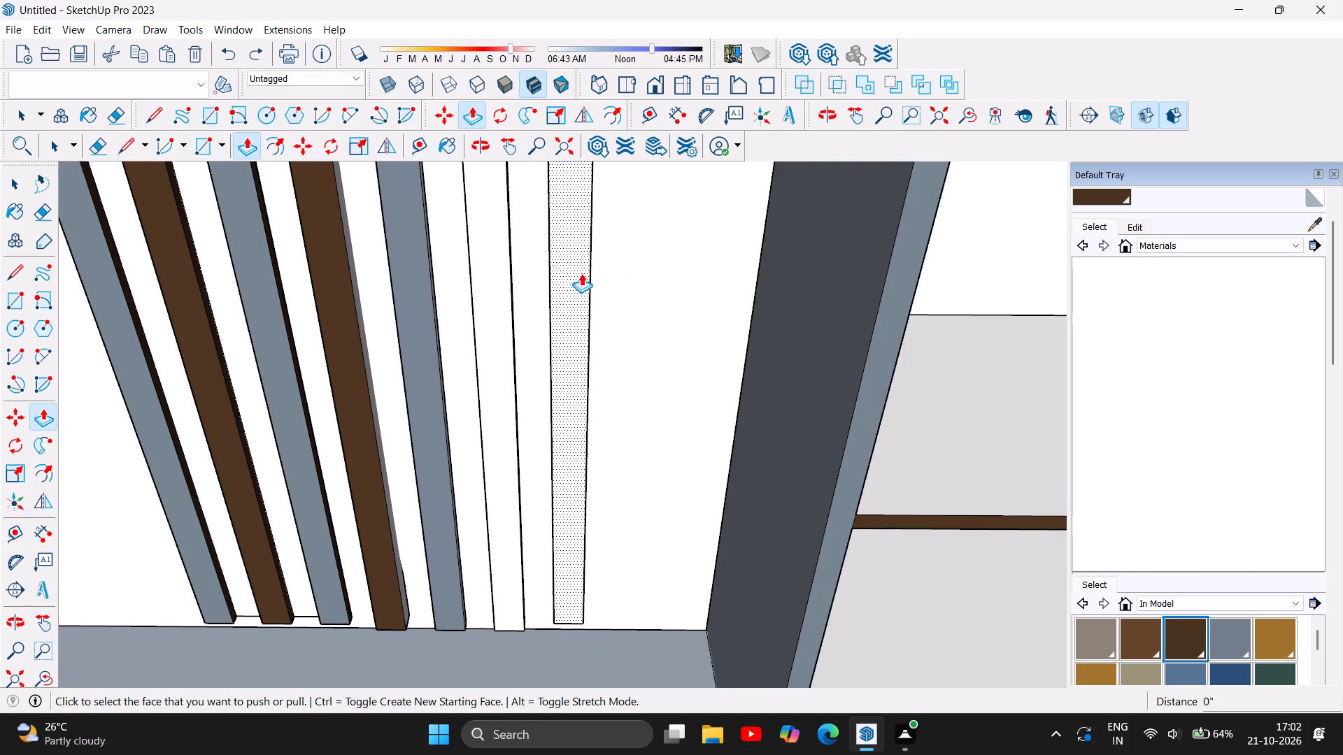
left_click(581, 273)
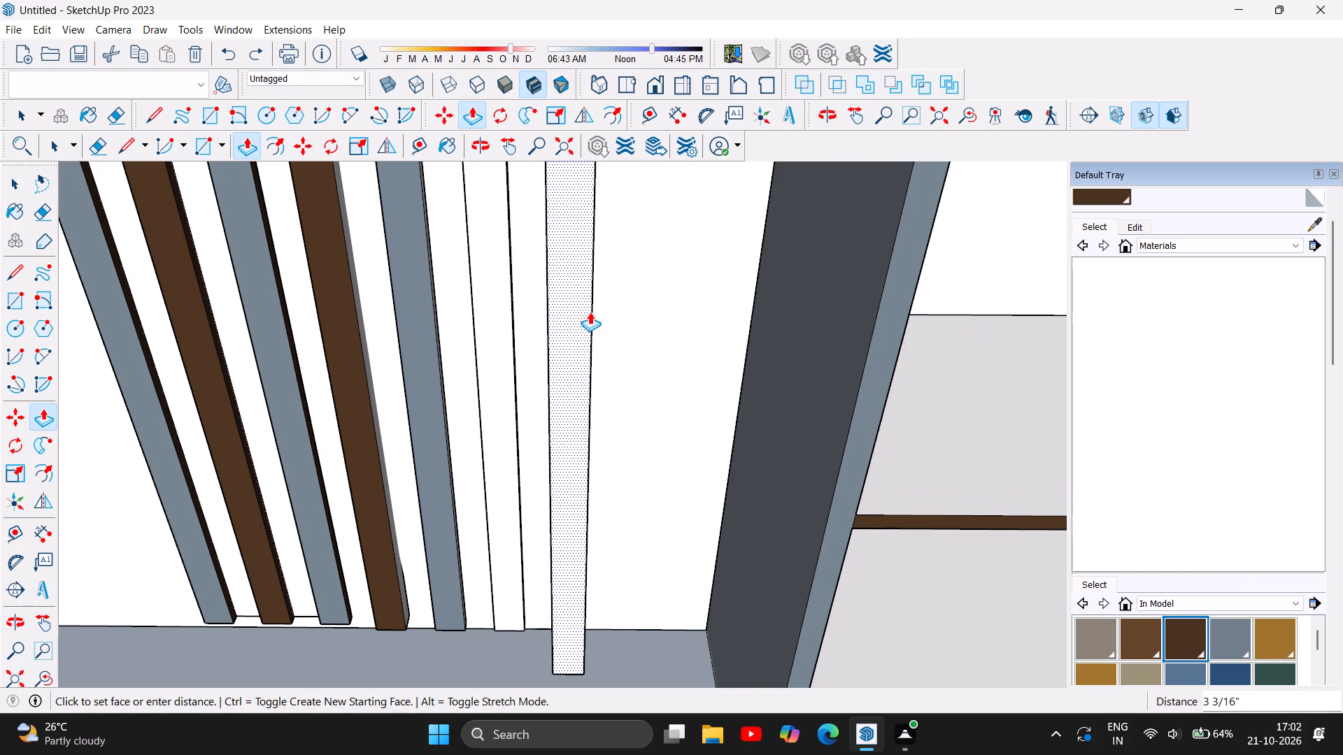
type("0.5")
key("Return")
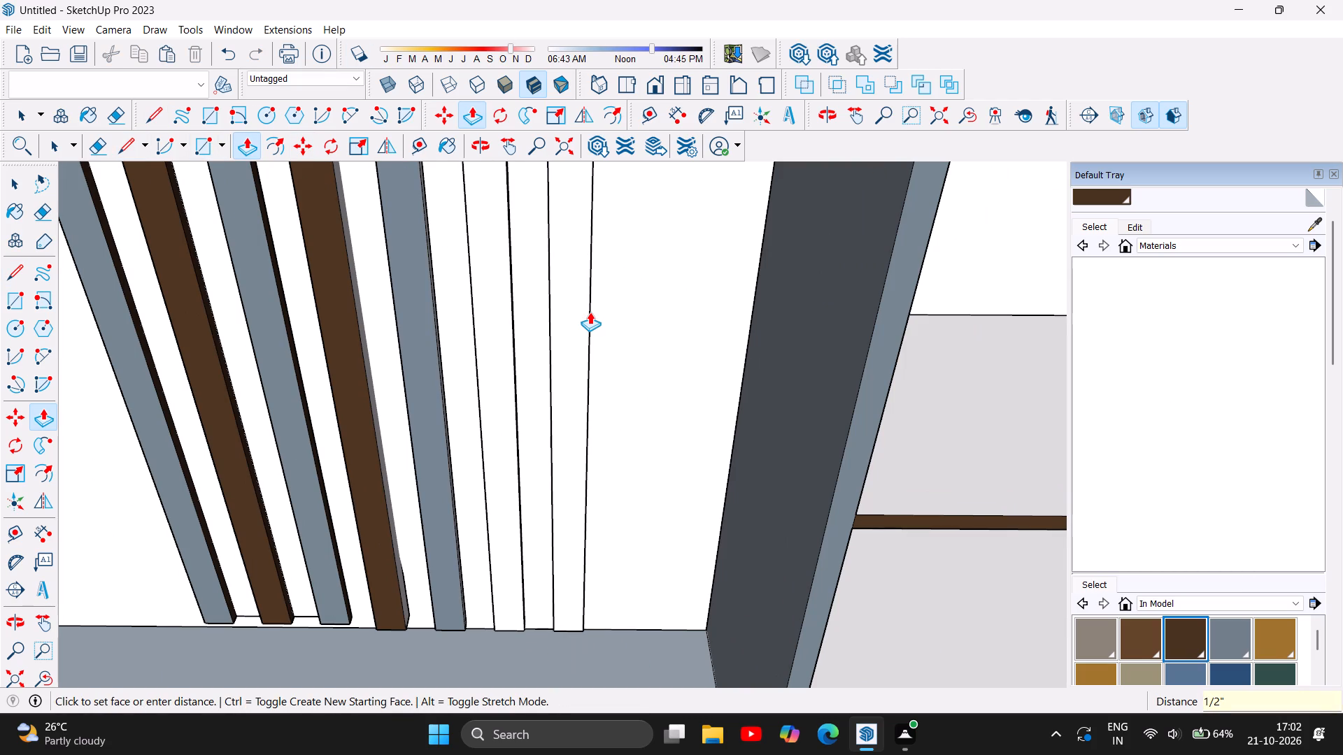
Paint the first new slat's front face with the model's dark brown material.
scroll(333, 494, "down", 6)
scroll(797, 529, "down", 5)
scroll(781, 463, "down", 6)
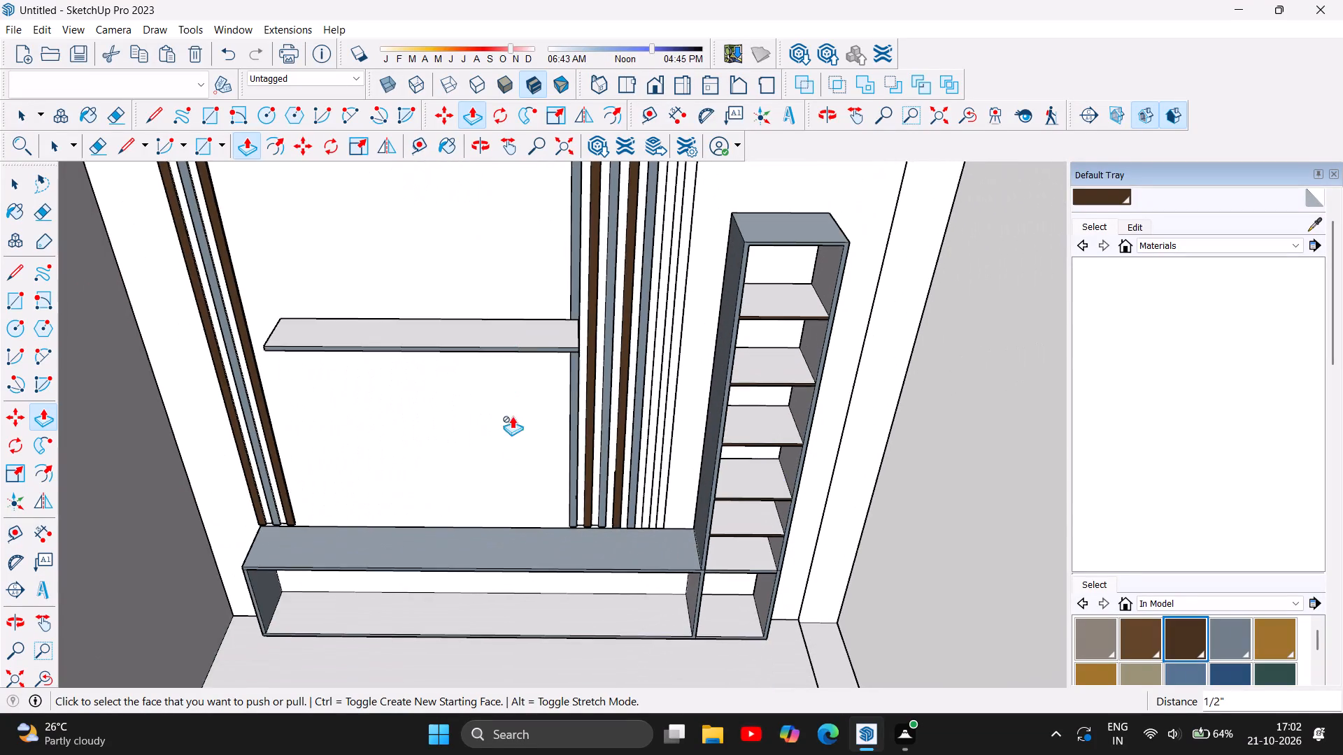
scroll(529, 452, "down", 5)
scroll(522, 577, "up", 1)
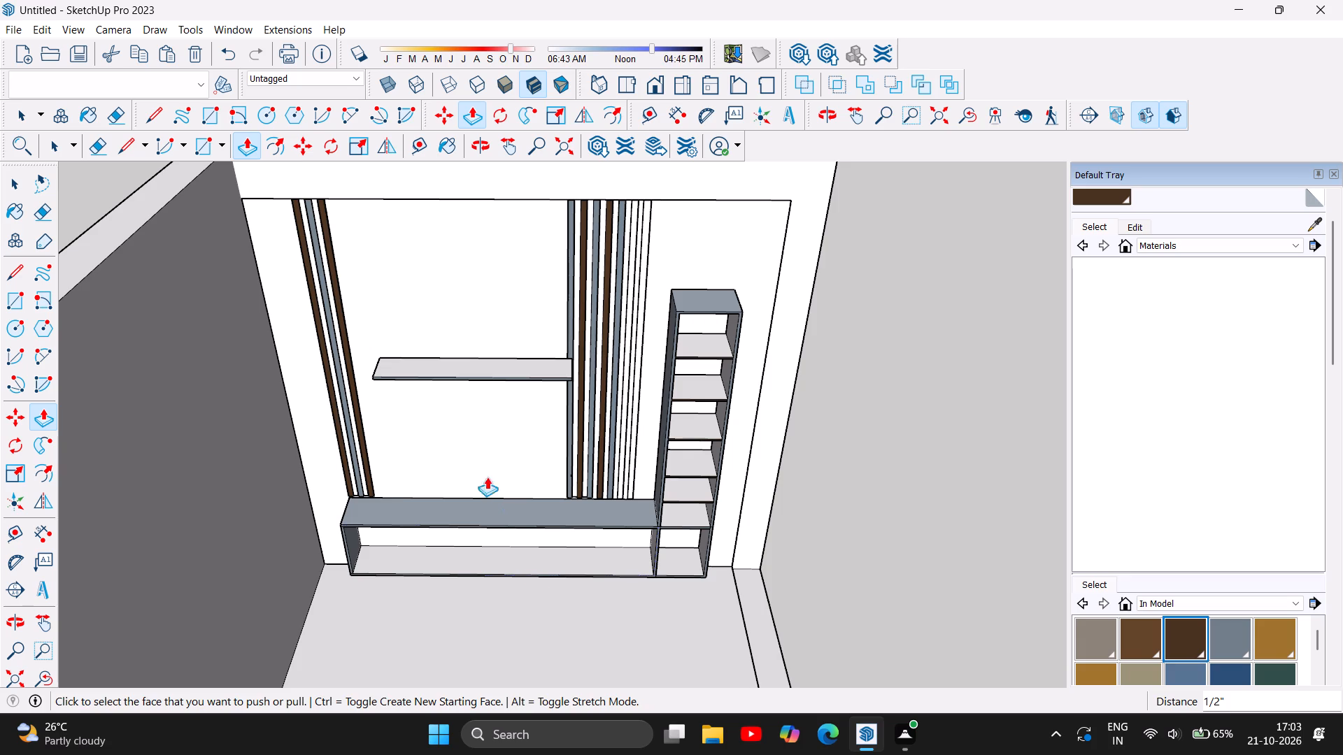
left_click(483, 148)
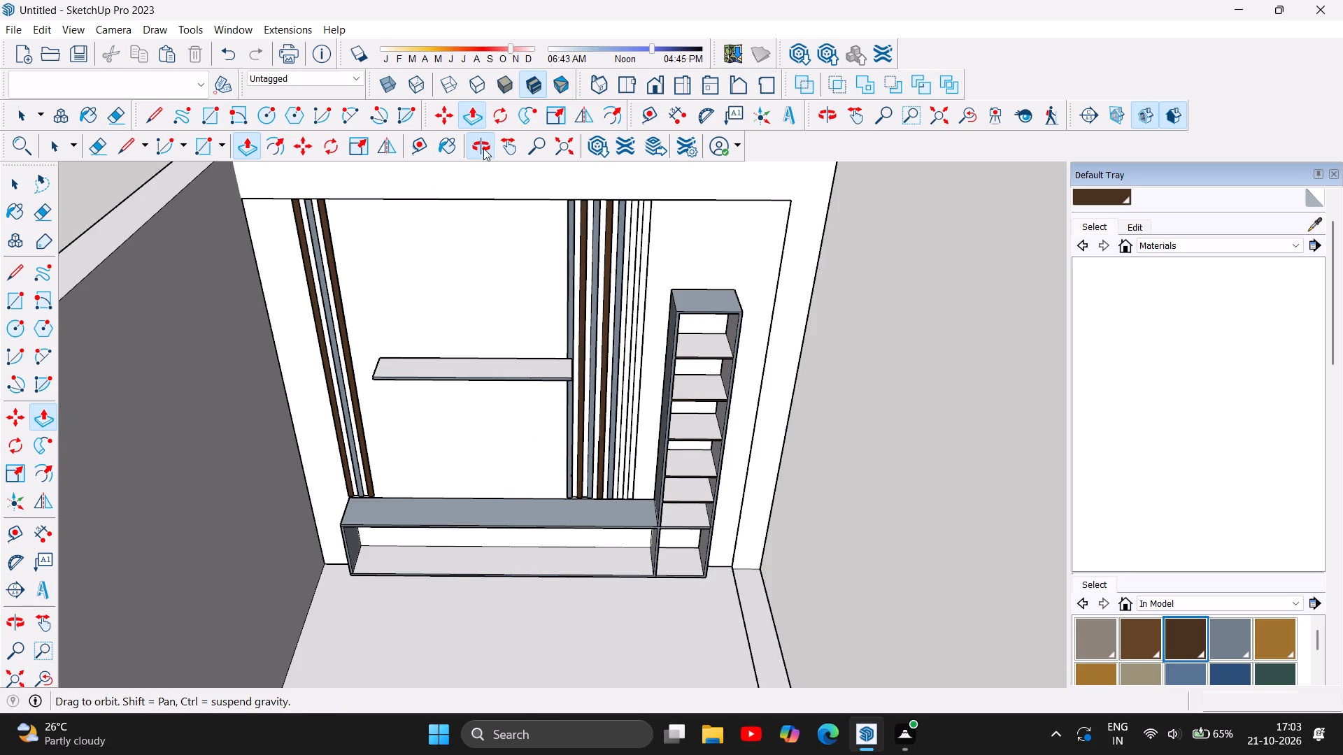
left_click_drag(608, 450, 646, 329)
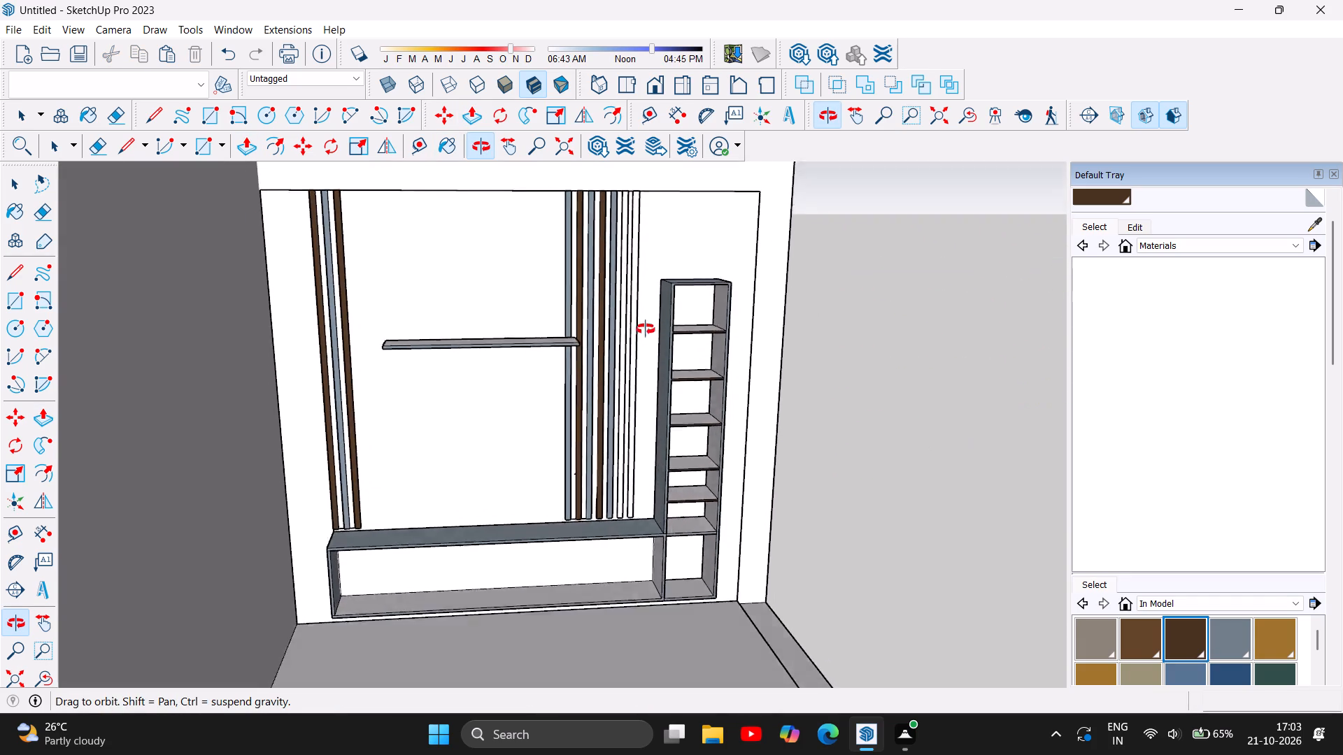
left_click_drag(646, 329, 458, 312)
scroll(595, 278, "up", 3)
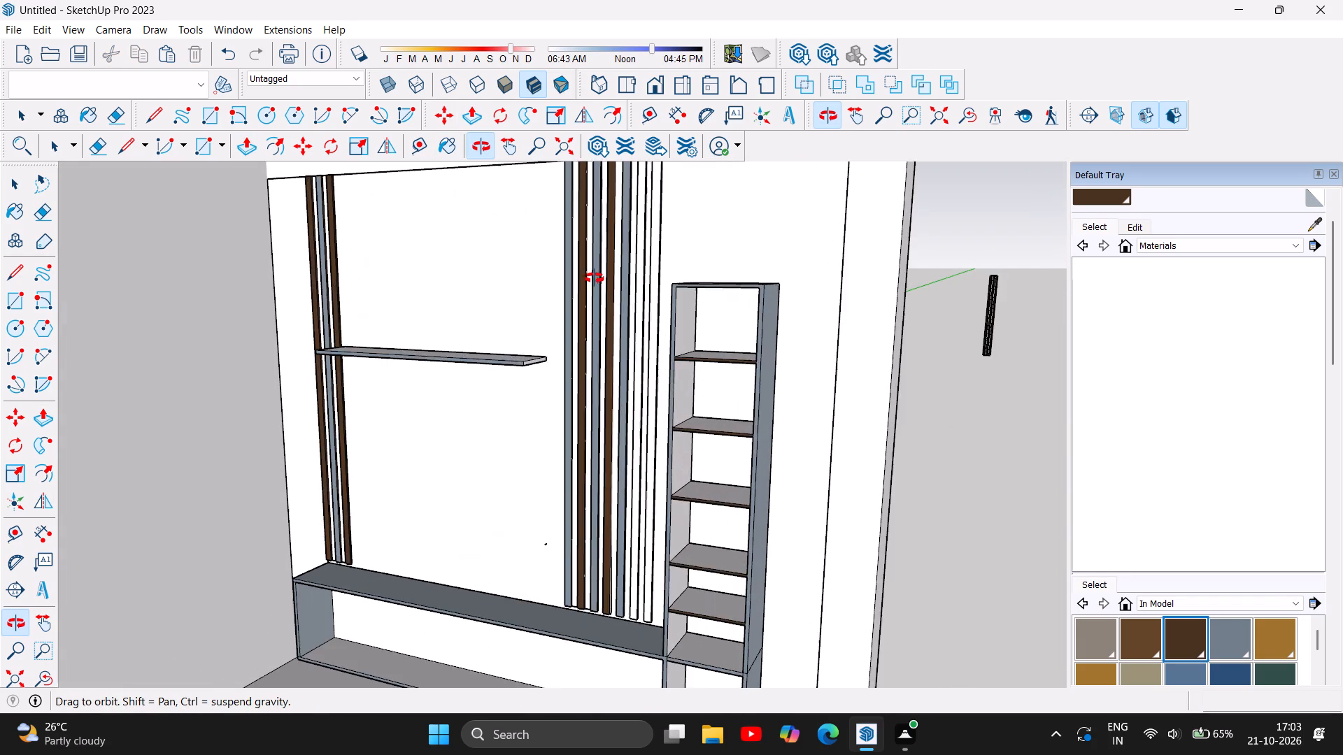
scroll(711, 437, "up", 3)
left_click(1188, 647)
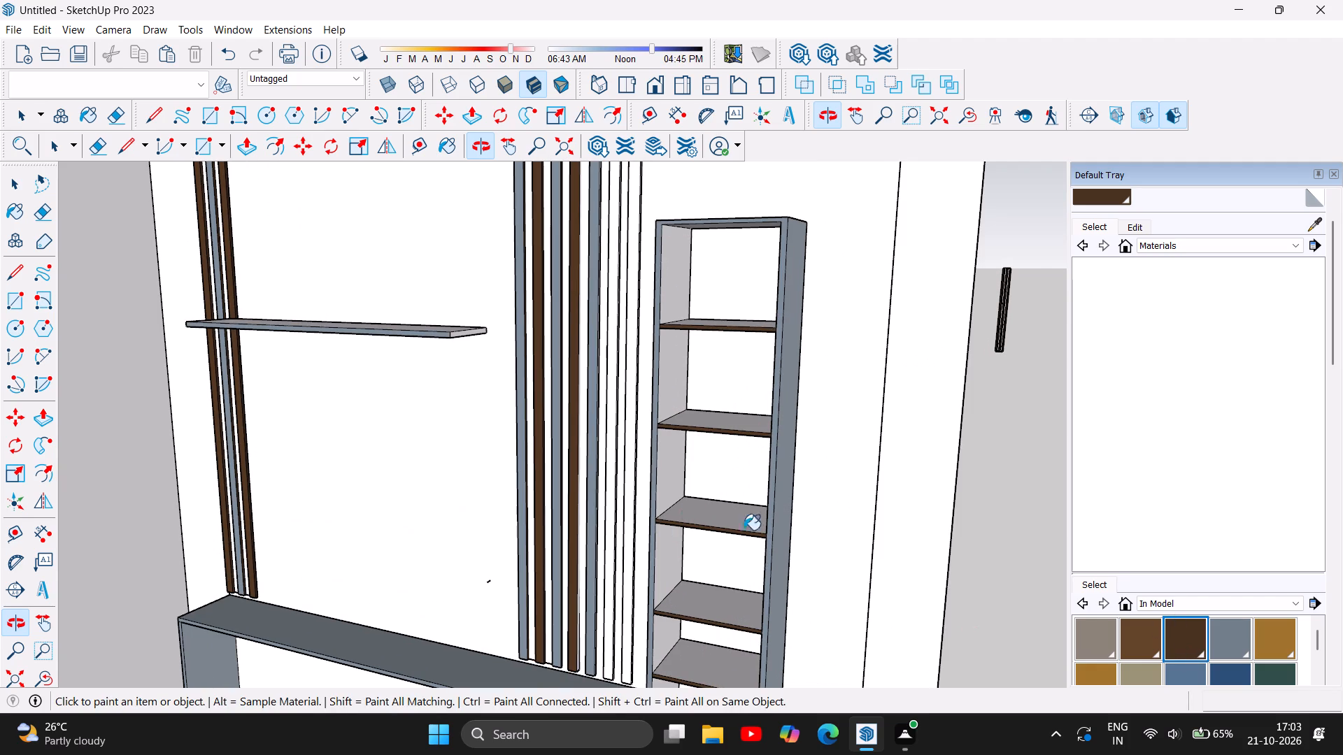
scroll(599, 501, "up", 10)
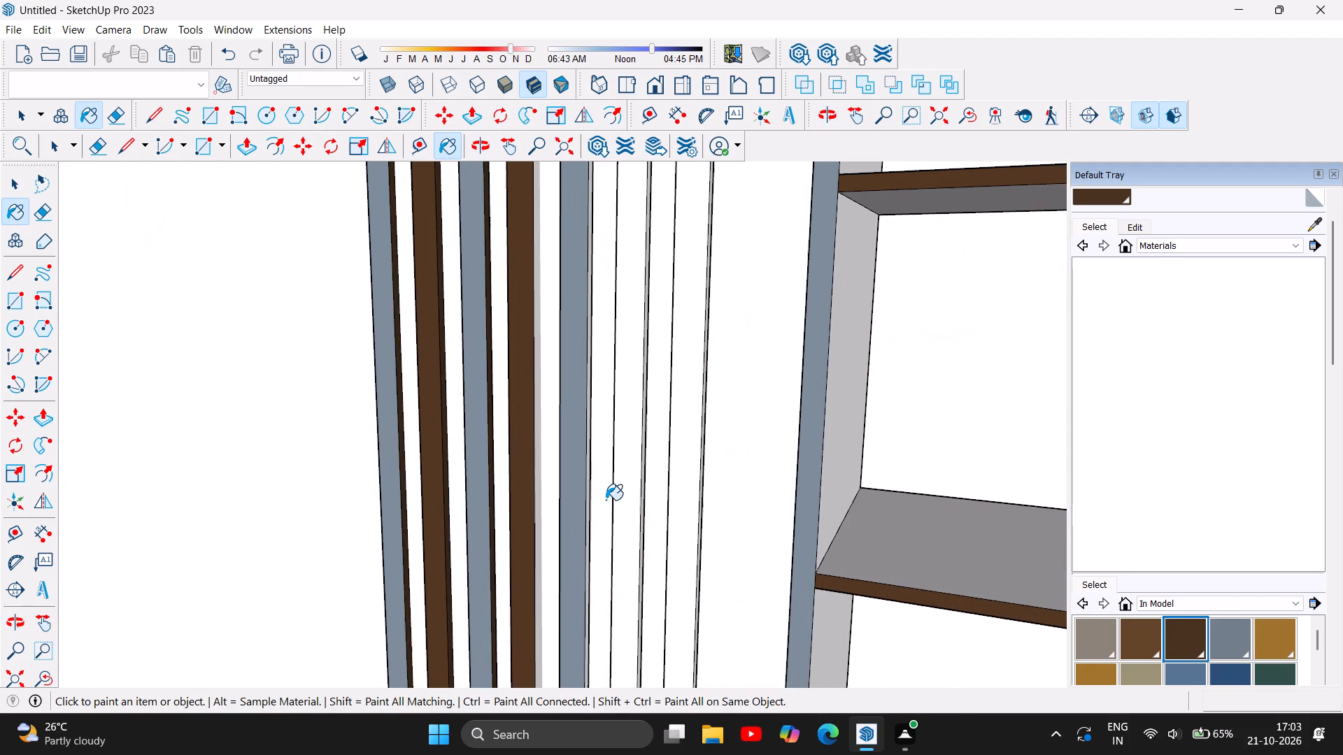
left_click(625, 503)
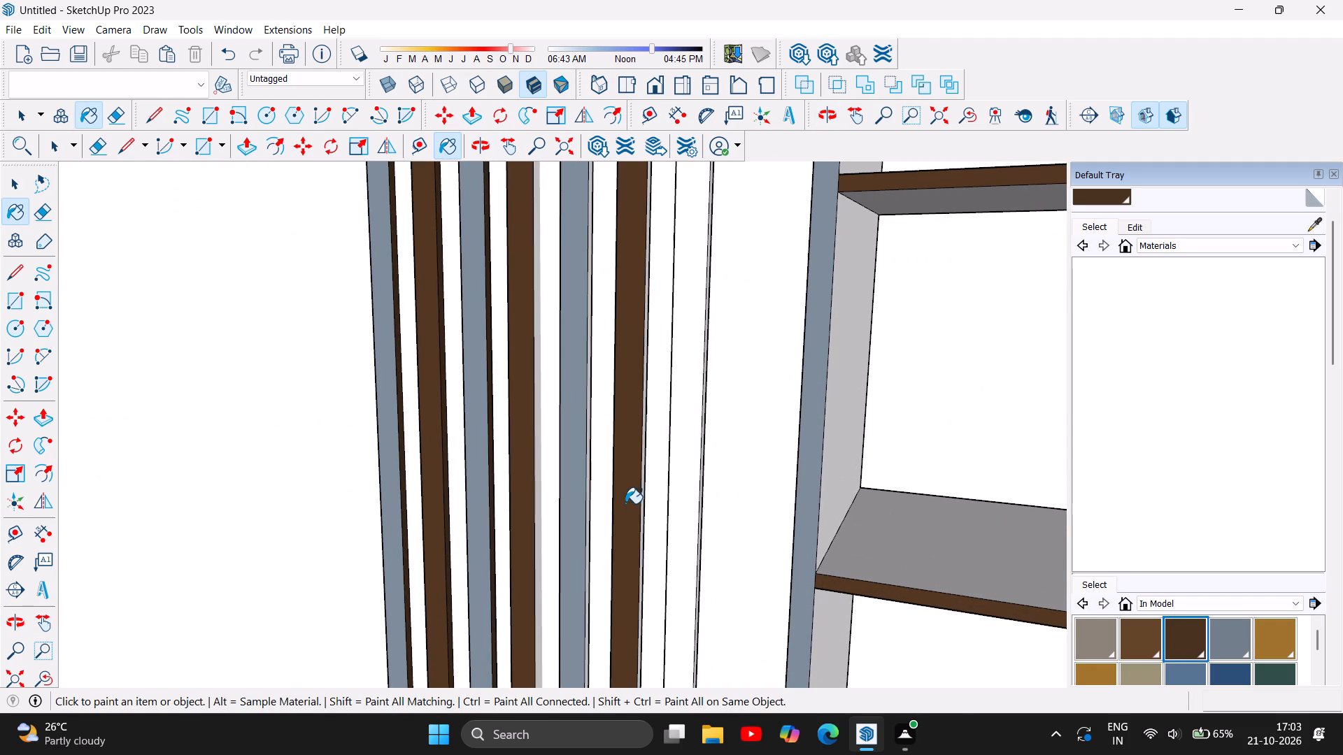
Paint the second new slat's front face with the model's blue-grey material.
left_click(1227, 635)
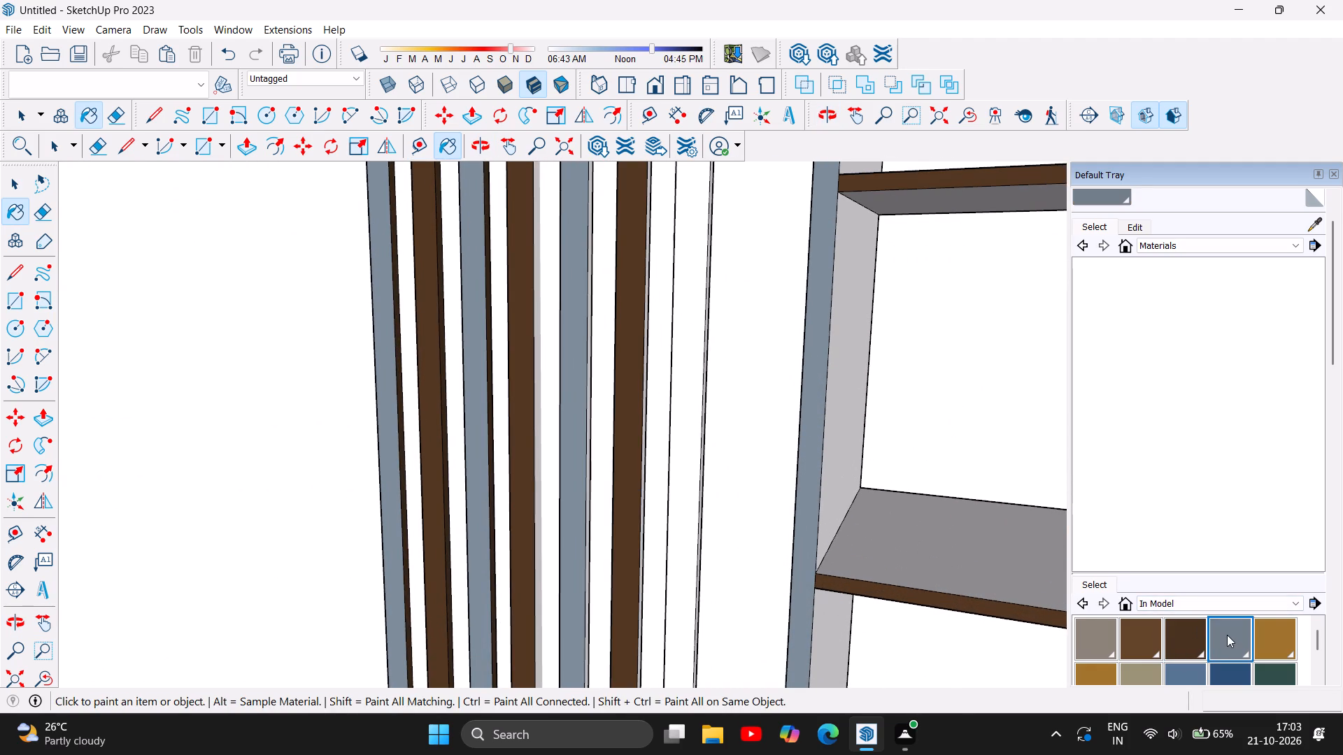
left_click(678, 550)
Examine the painted slats beside the shelving cabinet, including their side faces and lower ends above the console.
scroll(722, 522, "down", 2)
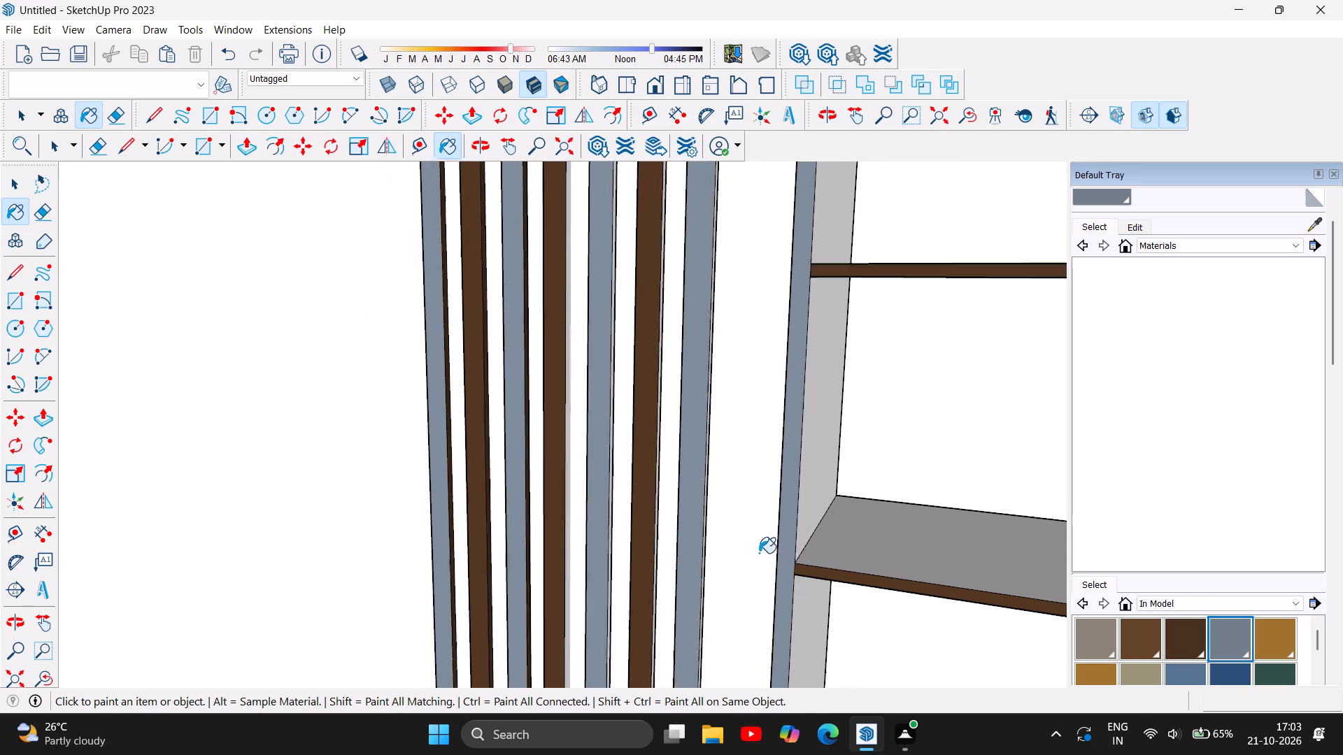
scroll(759, 553, "down", 15)
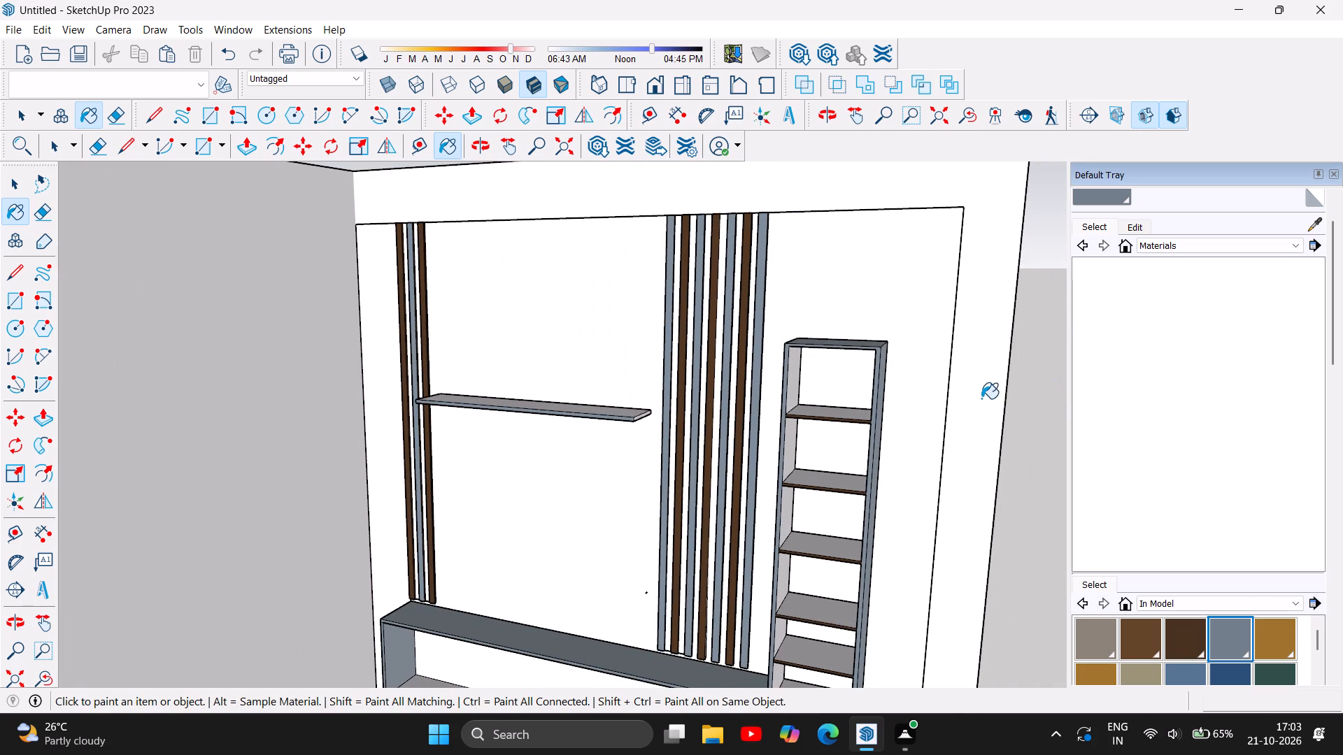
scroll(724, 683, "up", 6)
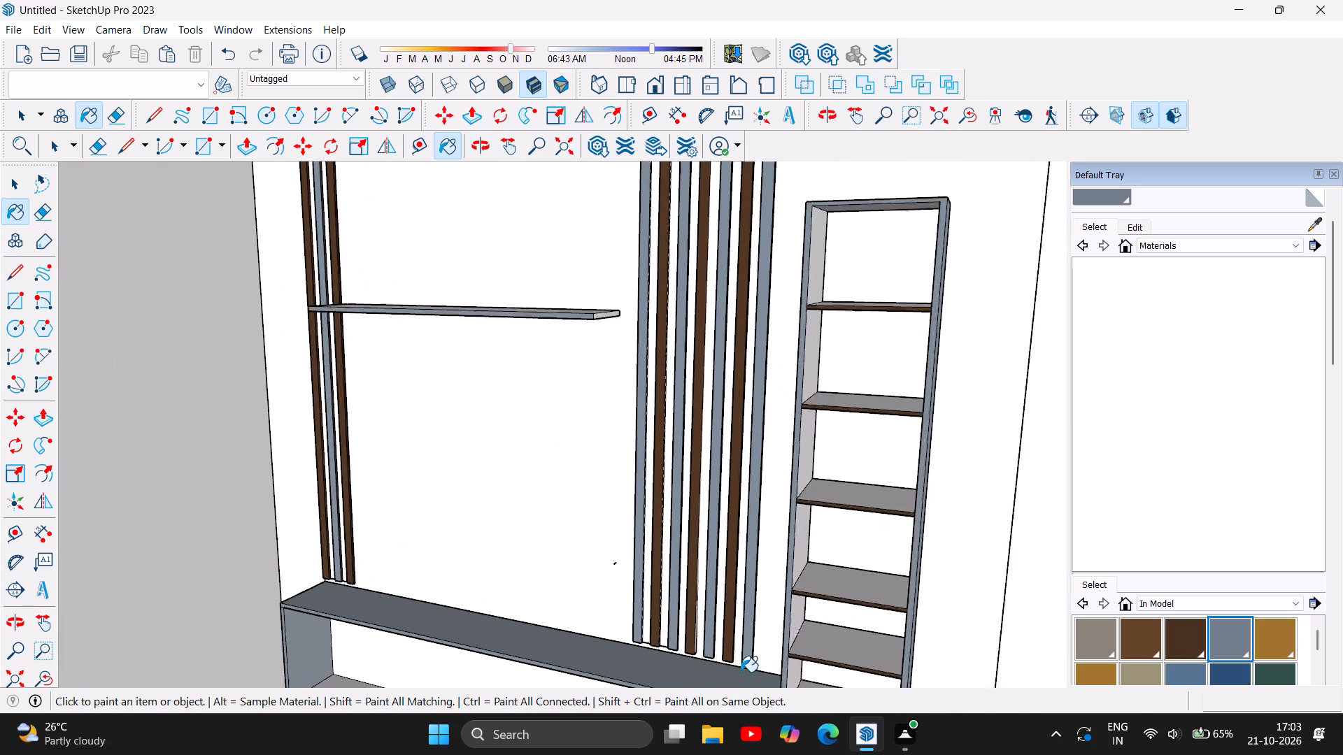
scroll(741, 672, "up", 11)
scroll(679, 653, "up", 7)
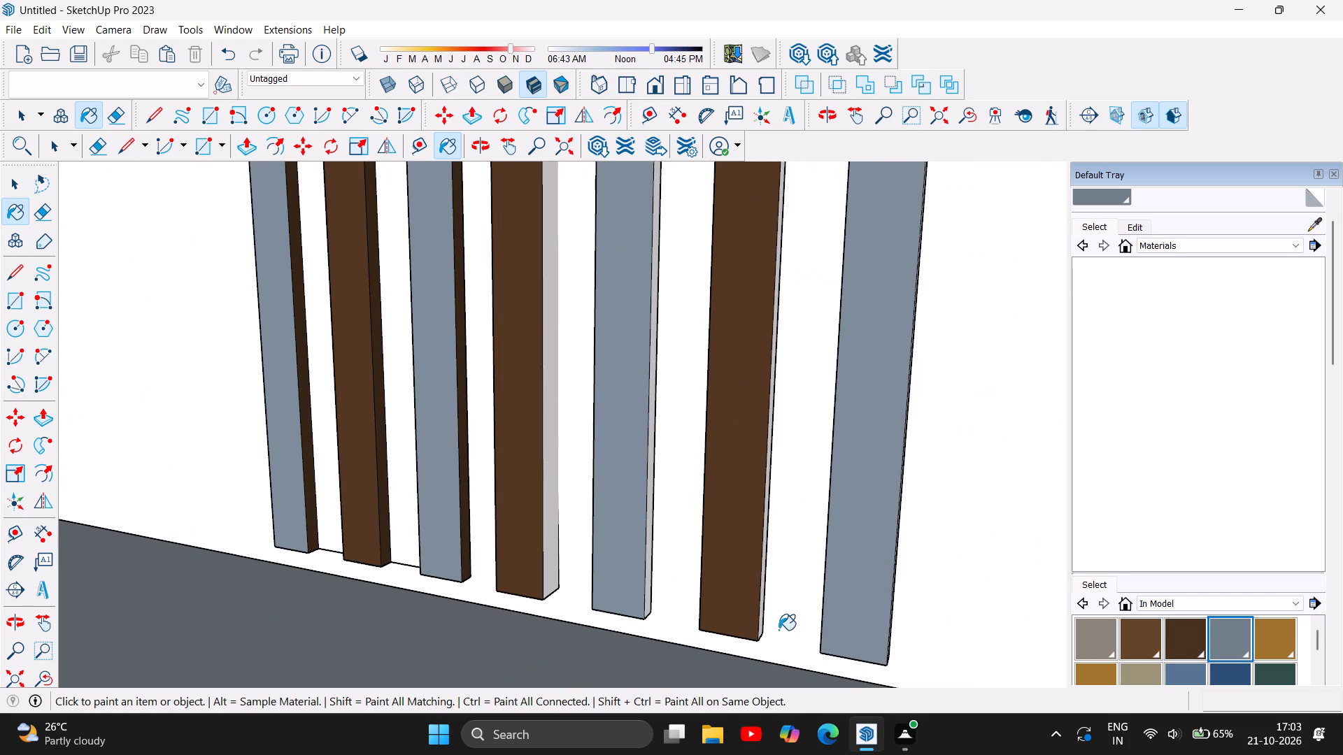
Examine the slats beside the shelving cabinet from both sides, down to their lower ends above the console.
scroll(509, 564, "up", 4)
scroll(598, 624, "up", 5)
scroll(602, 625, "down", 5)
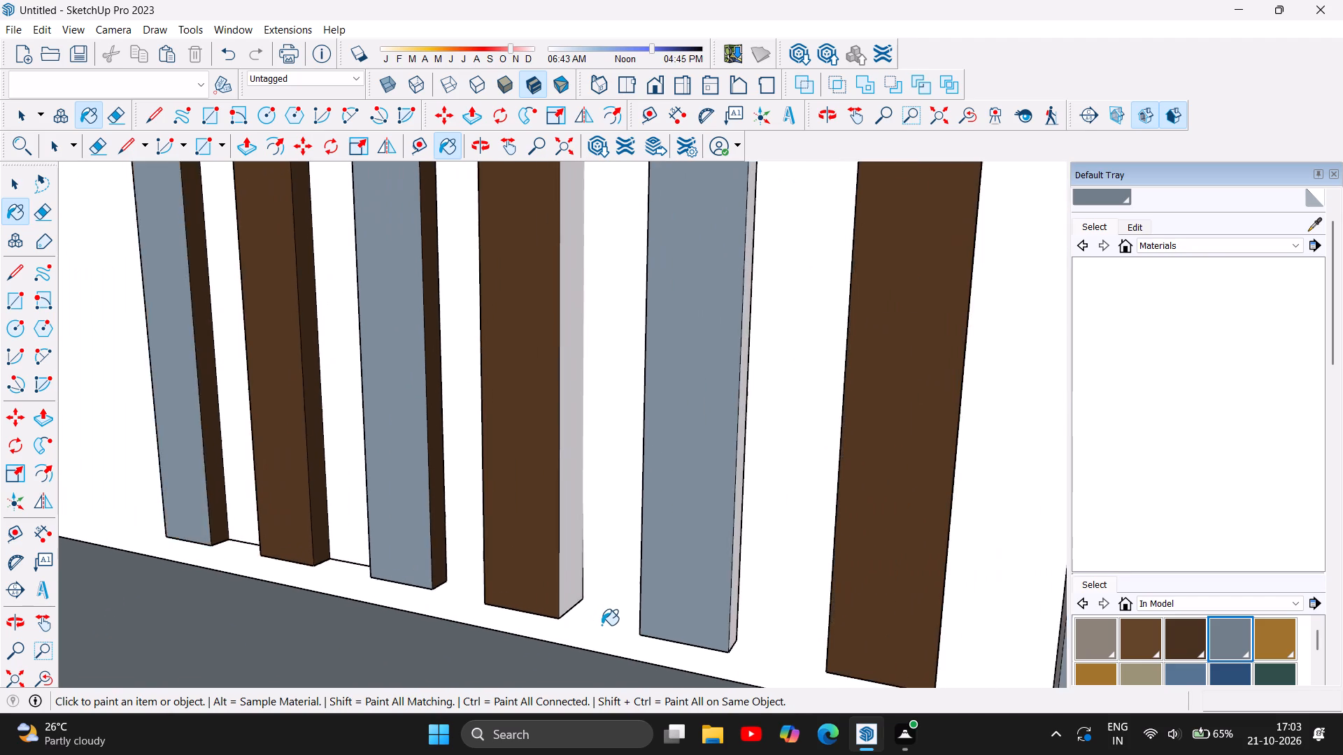
scroll(602, 625, "down", 18)
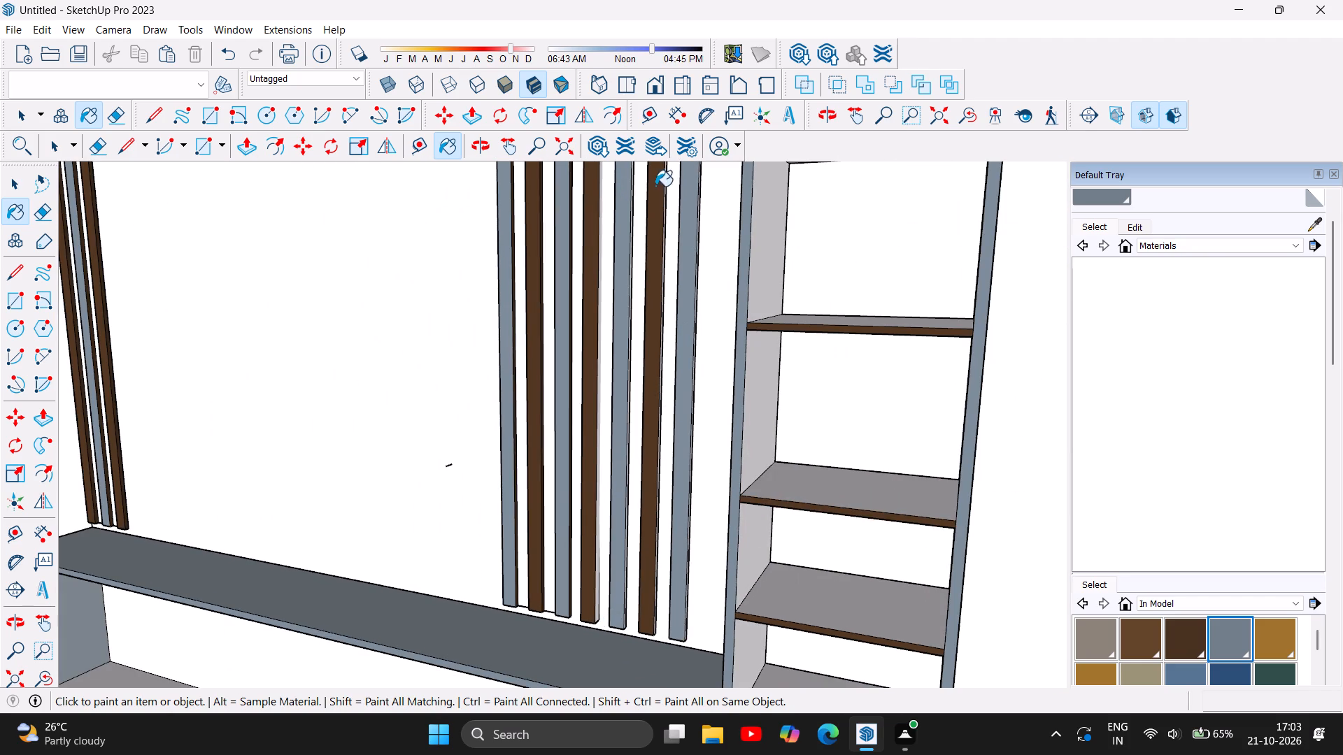
left_click(488, 145)
left_click_drag(491, 522, 718, 568)
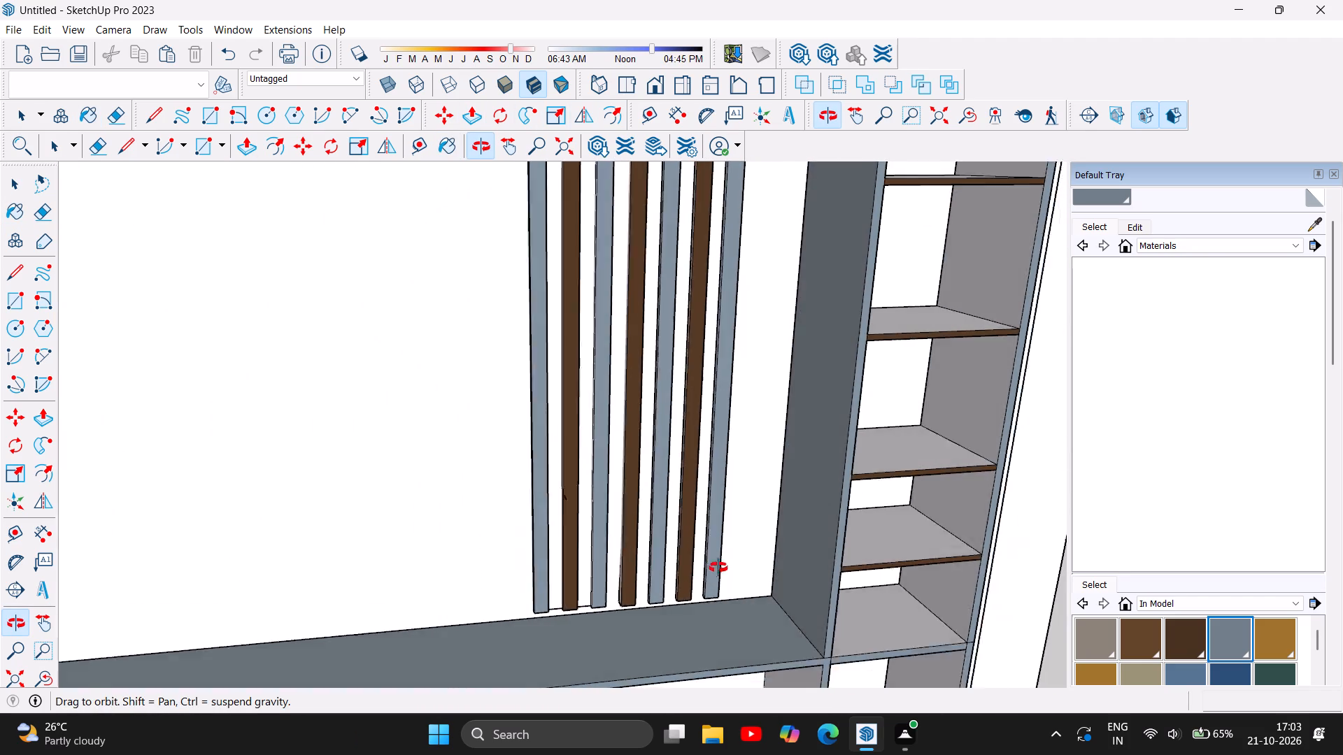
left_click_drag(718, 568, 740, 567)
scroll(531, 630, "down", 13)
left_click_drag(628, 570, 485, 492)
scroll(671, 451, "down", 4)
Delete the two stray horizontal edges on the wall between the lower ends of the first three slats in the seven-slat group.
scroll(557, 652, "up", 6)
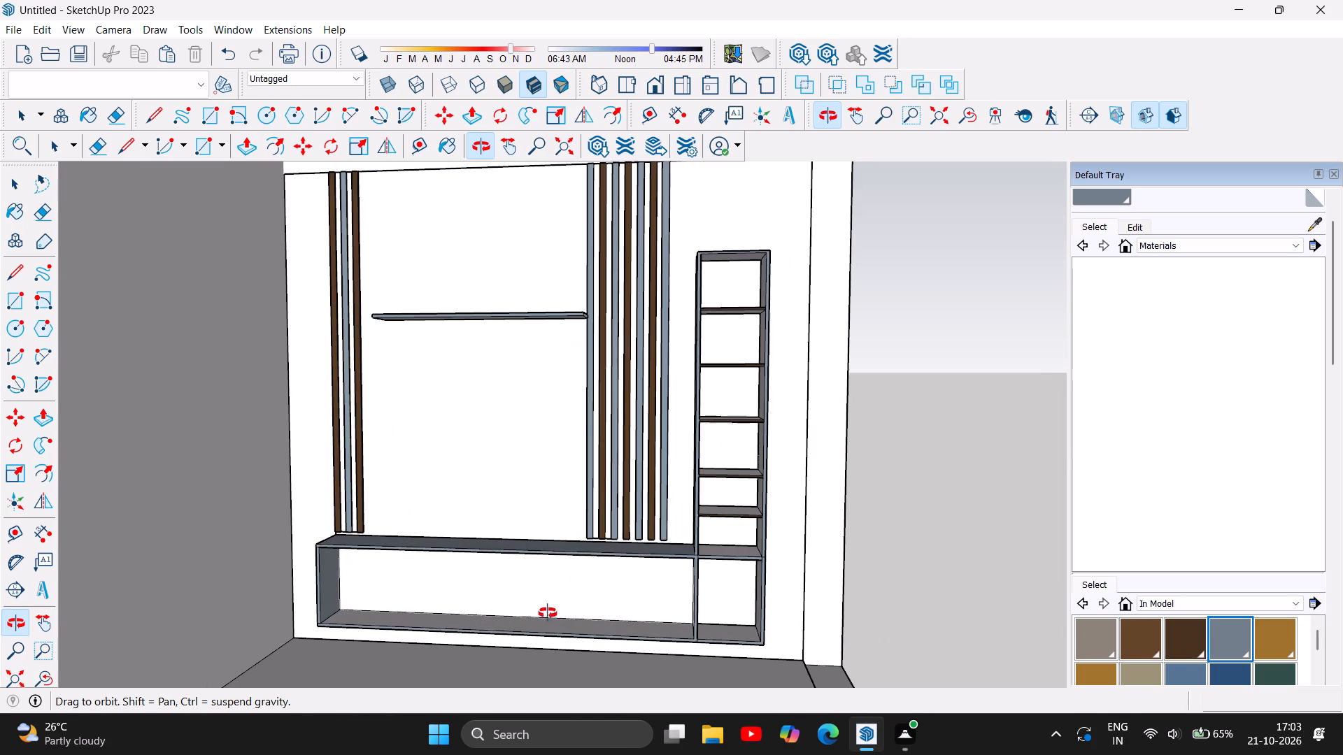
scroll(744, 527, "up", 2)
scroll(489, 552, "up", 5)
scroll(583, 525, "up", 7)
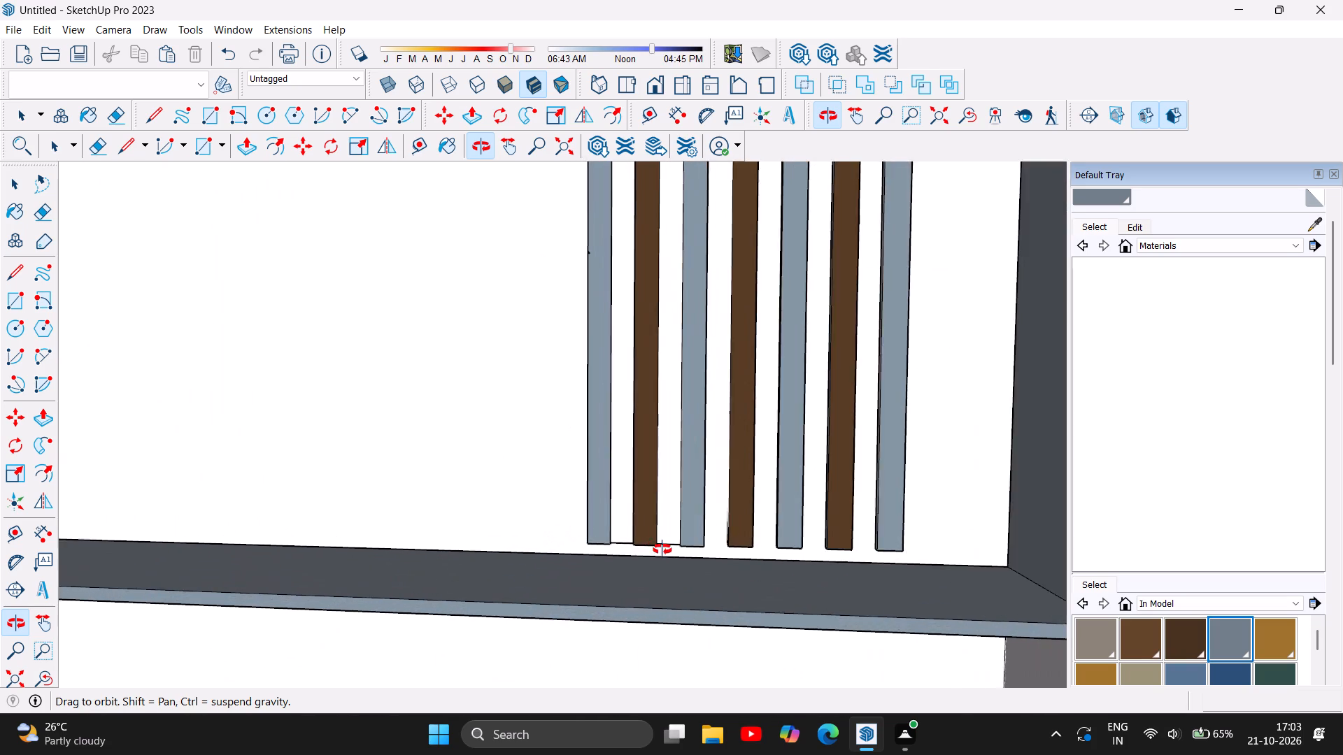
scroll(662, 549, "up", 11)
scroll(599, 522, "up", 9)
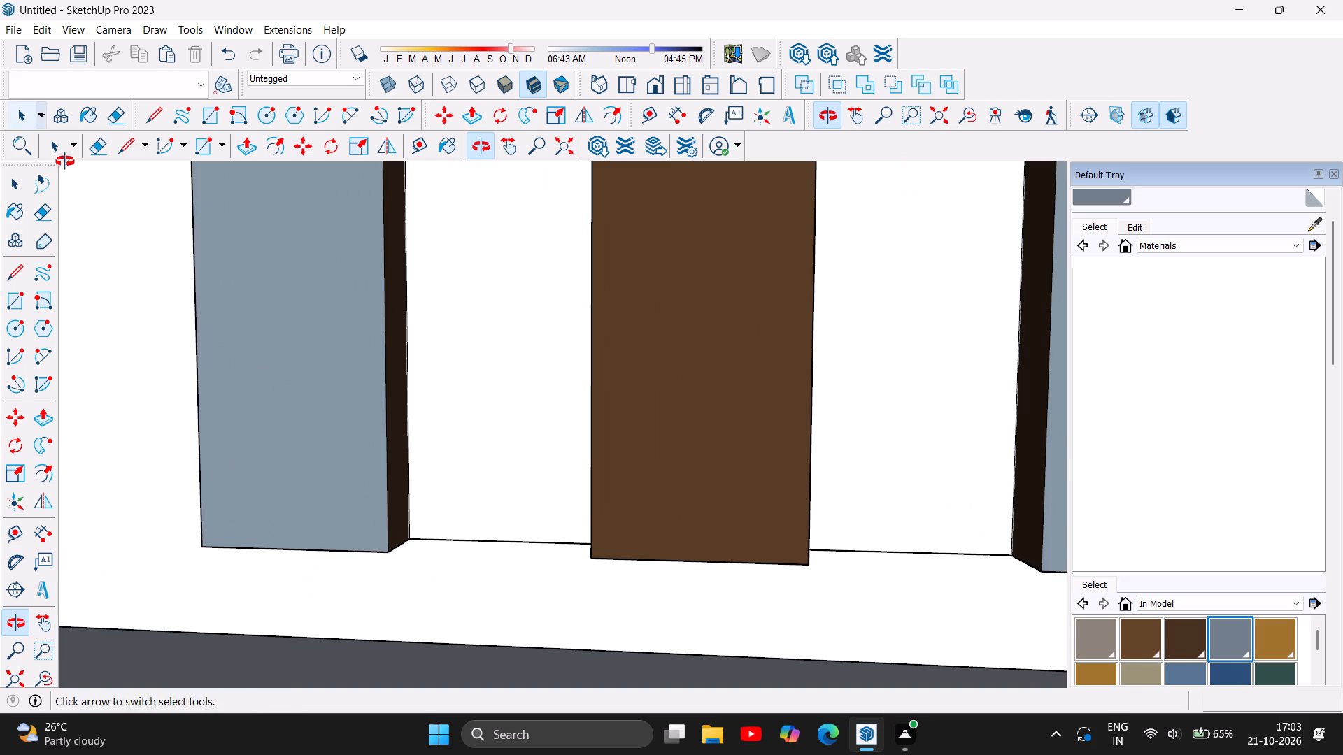
left_click(13, 187)
left_click(465, 540)
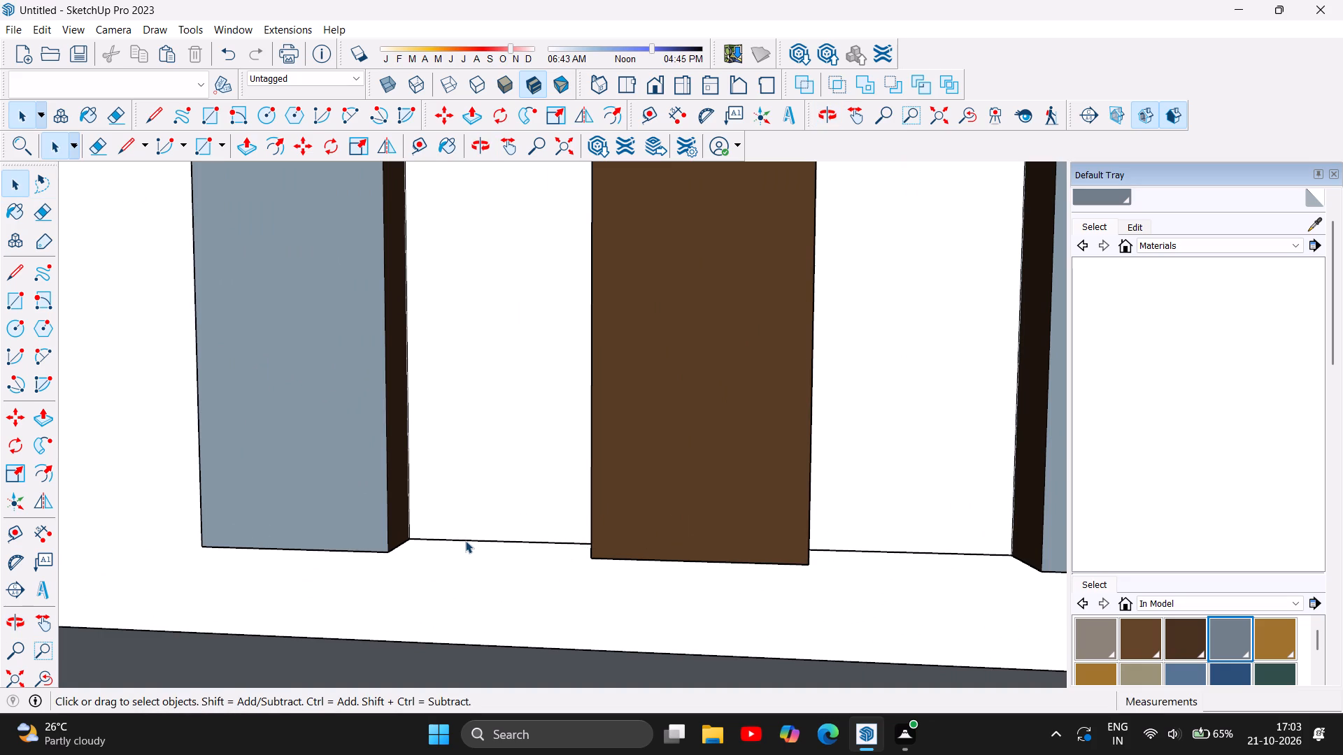
key("Delete")
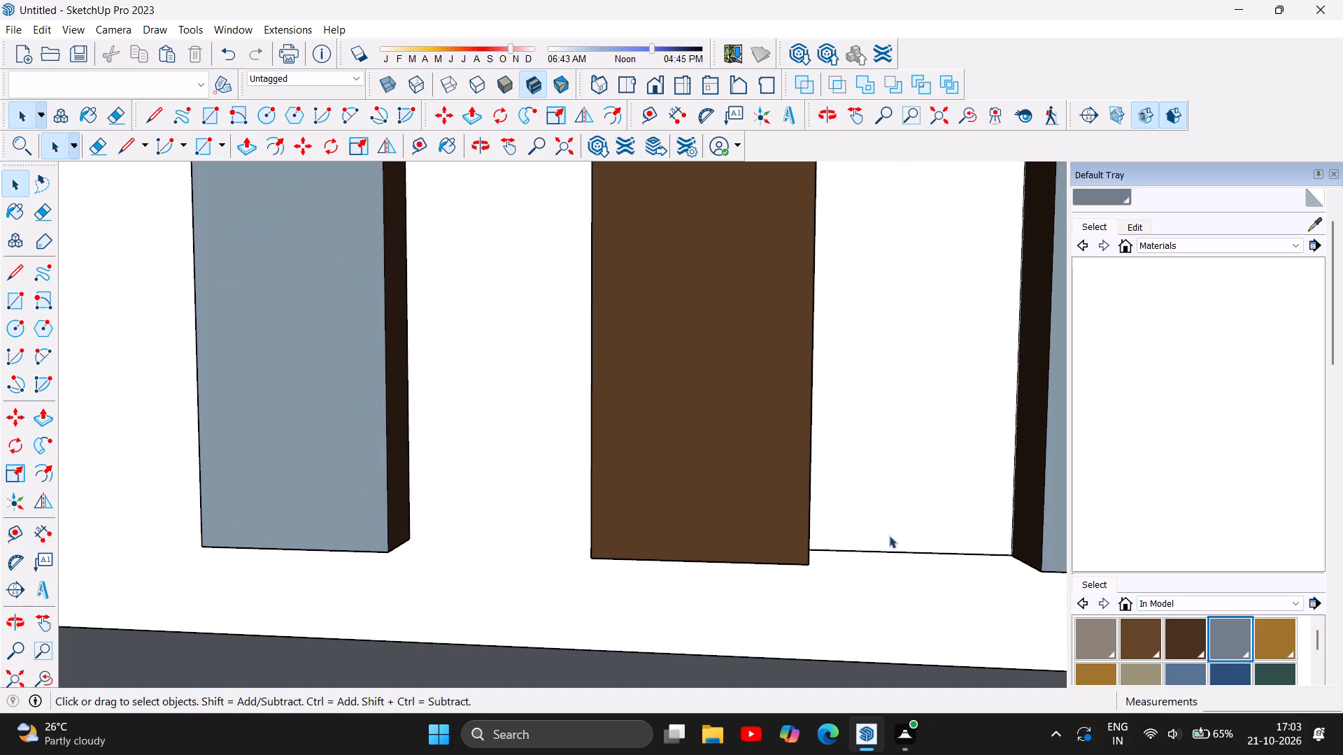
left_click(893, 551)
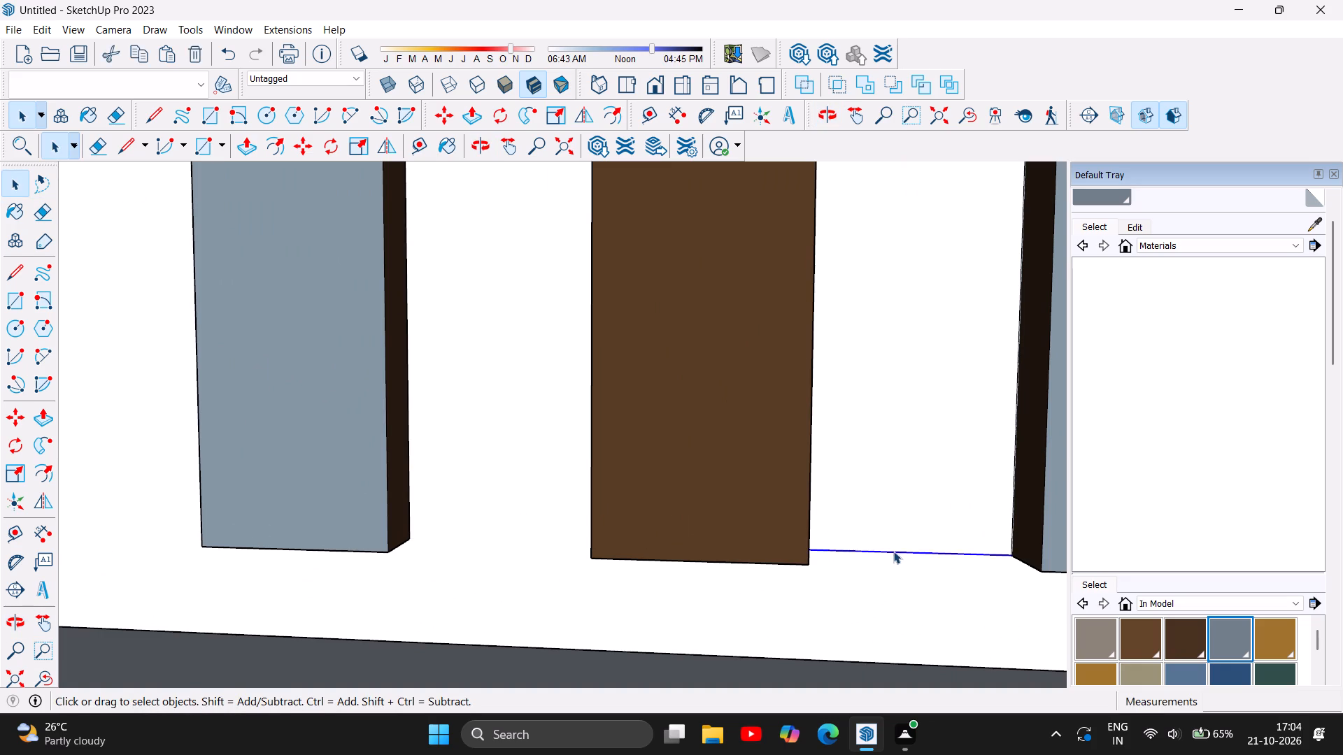
key("Delete")
Examine the upper ends of both slat groups and the overall TV wall composition.
scroll(760, 631, "down", 20)
scroll(760, 631, "down", 5)
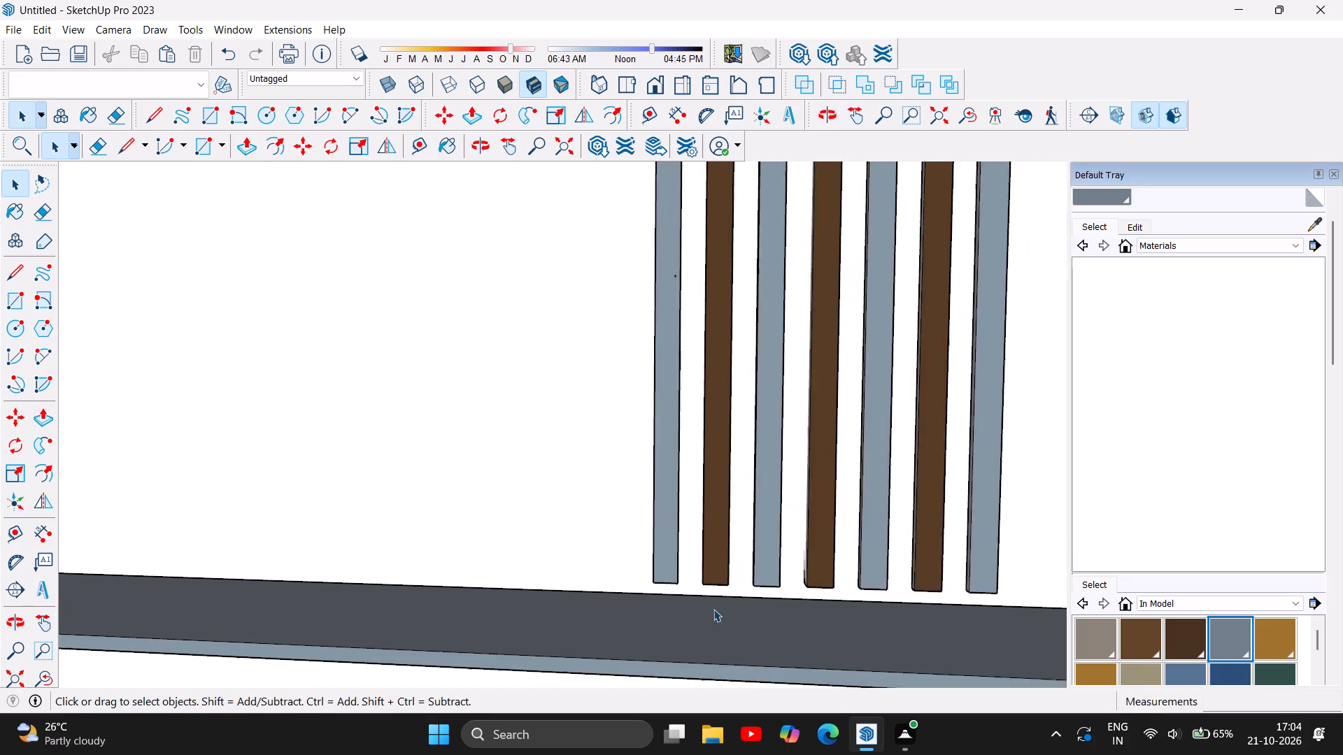
scroll(713, 613, "down", 19)
scroll(706, 335, "up", 2)
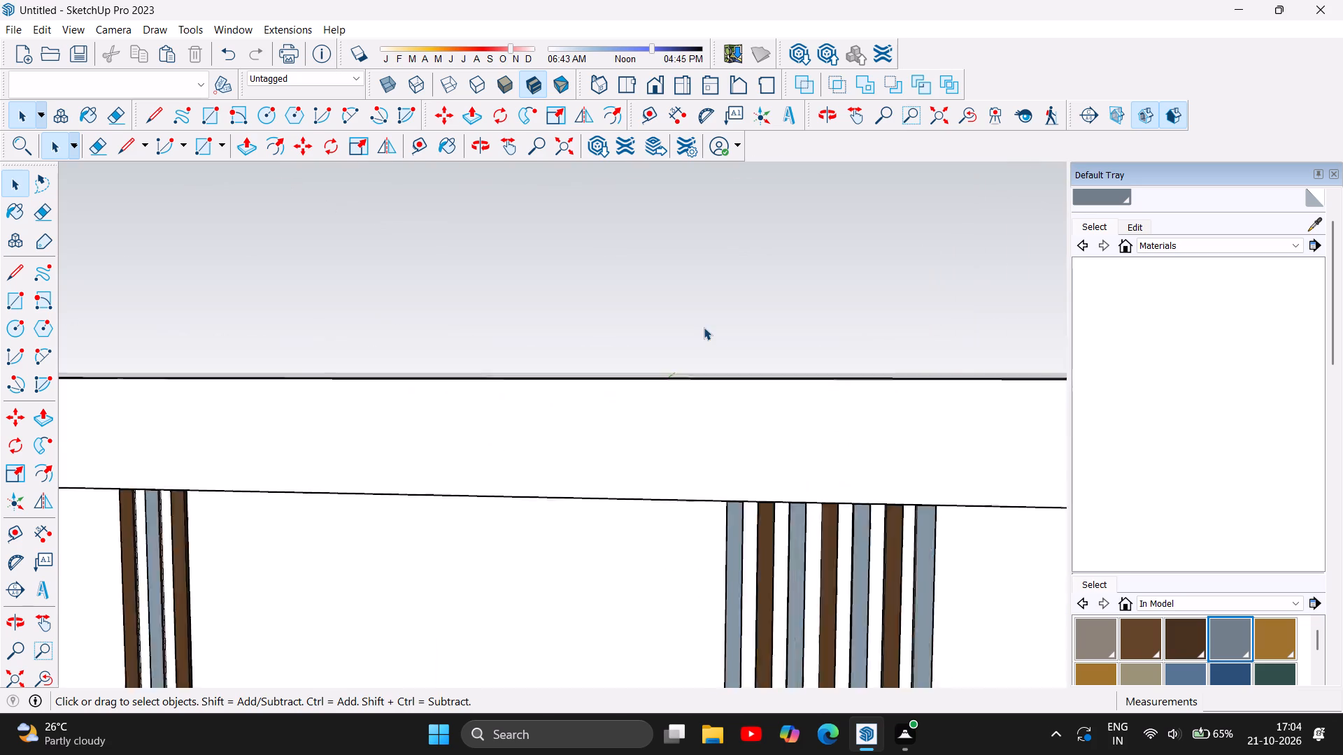
scroll(704, 327, "up", 3)
scroll(734, 349, "down", 4)
scroll(772, 418, "down", 8)
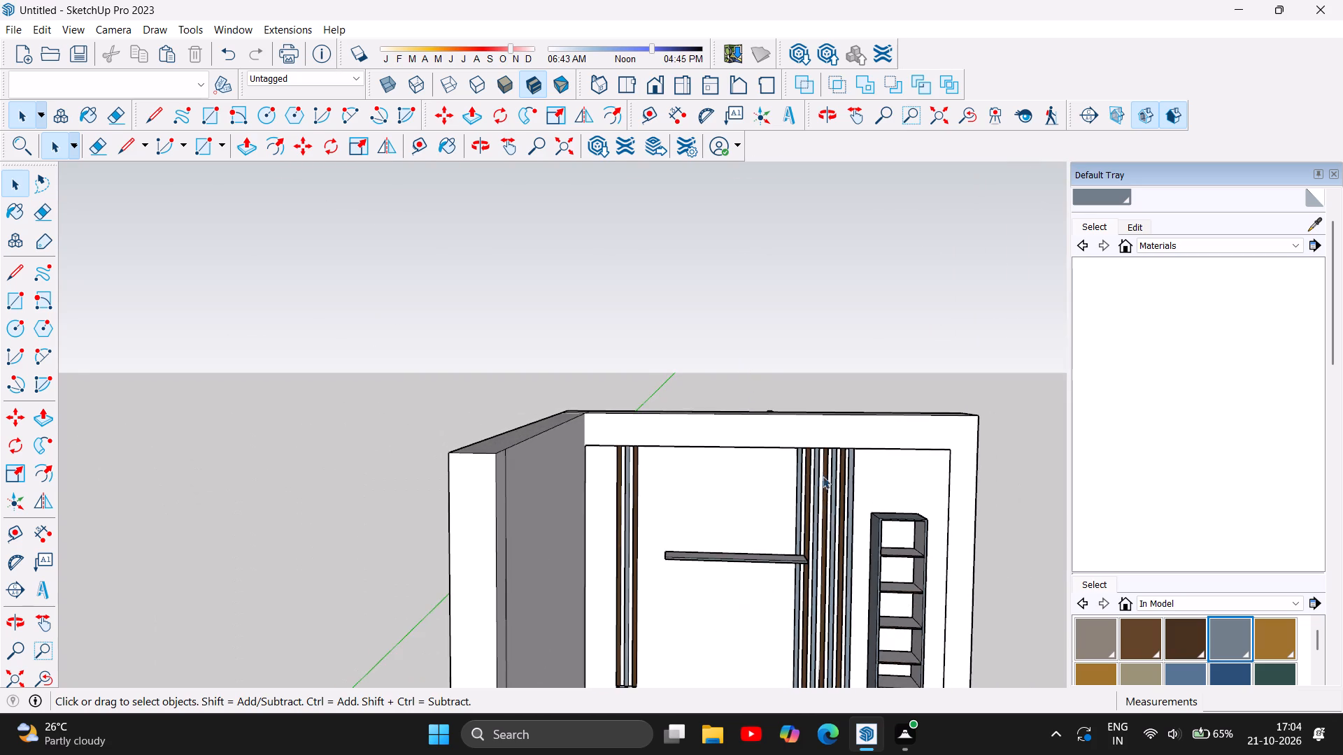
scroll(830, 563, "up", 3)
scroll(705, 335, "down", 3)
scroll(823, 599, "up", 1)
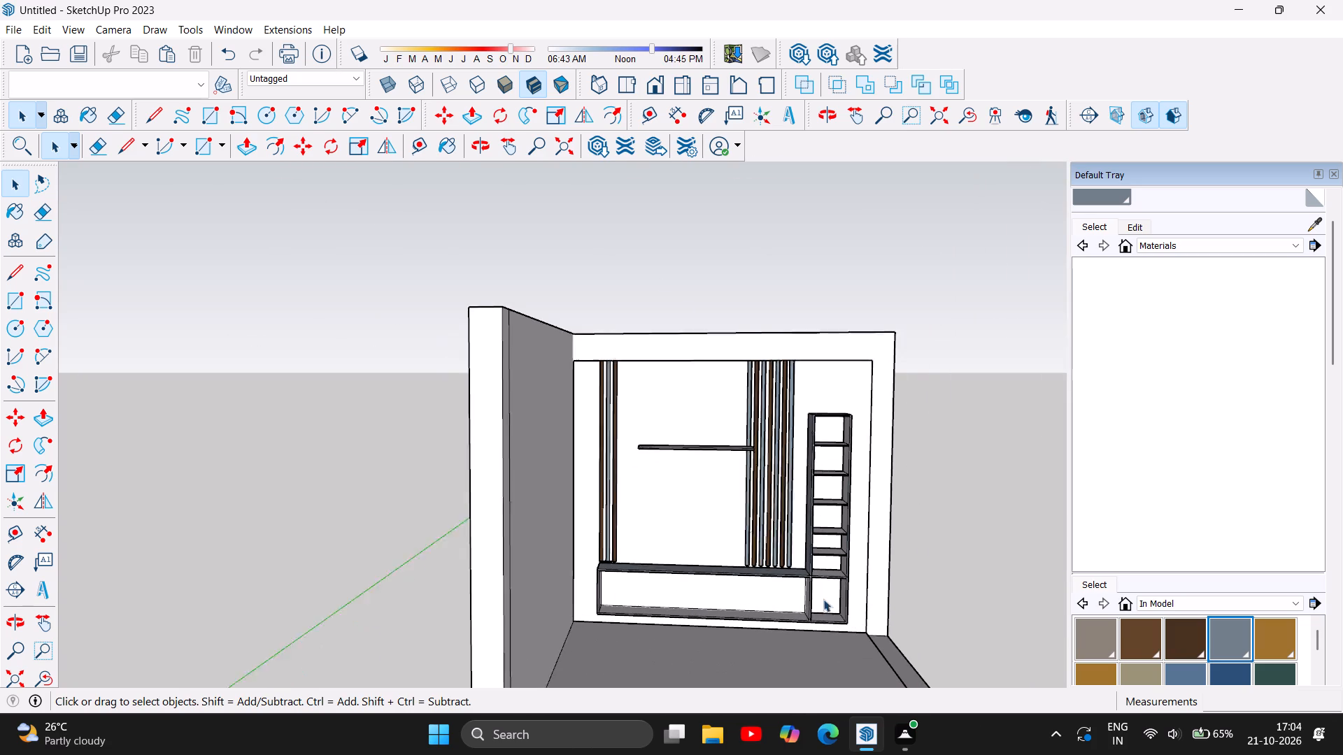
scroll(823, 599, "up", 1)
scroll(812, 375, "up", 4)
scroll(791, 446, "up", 2)
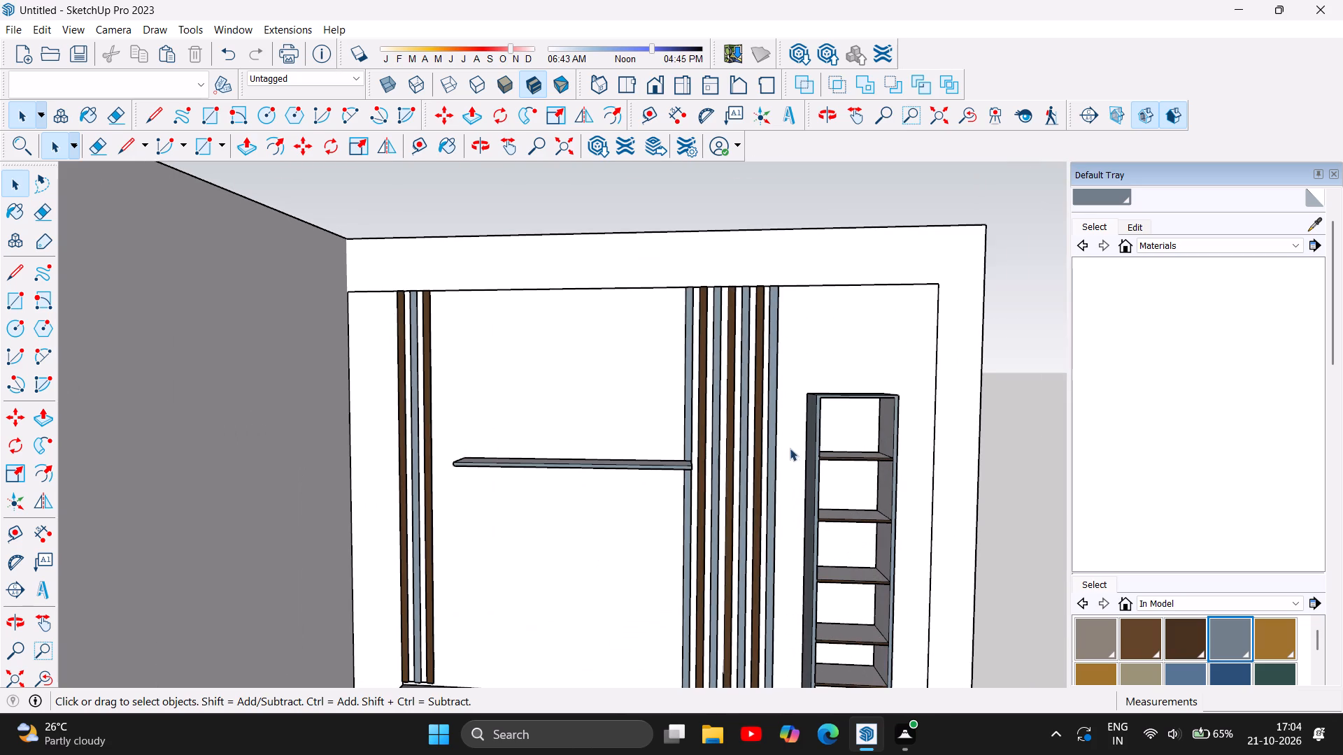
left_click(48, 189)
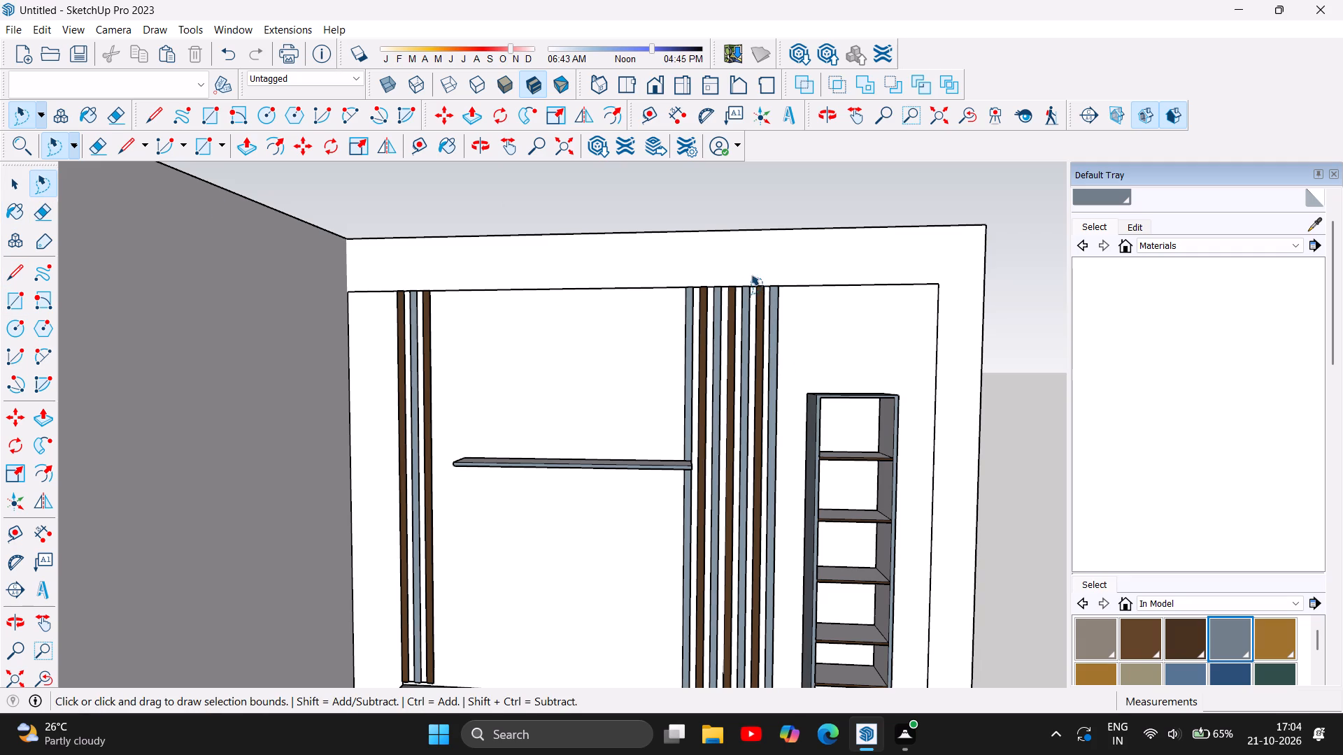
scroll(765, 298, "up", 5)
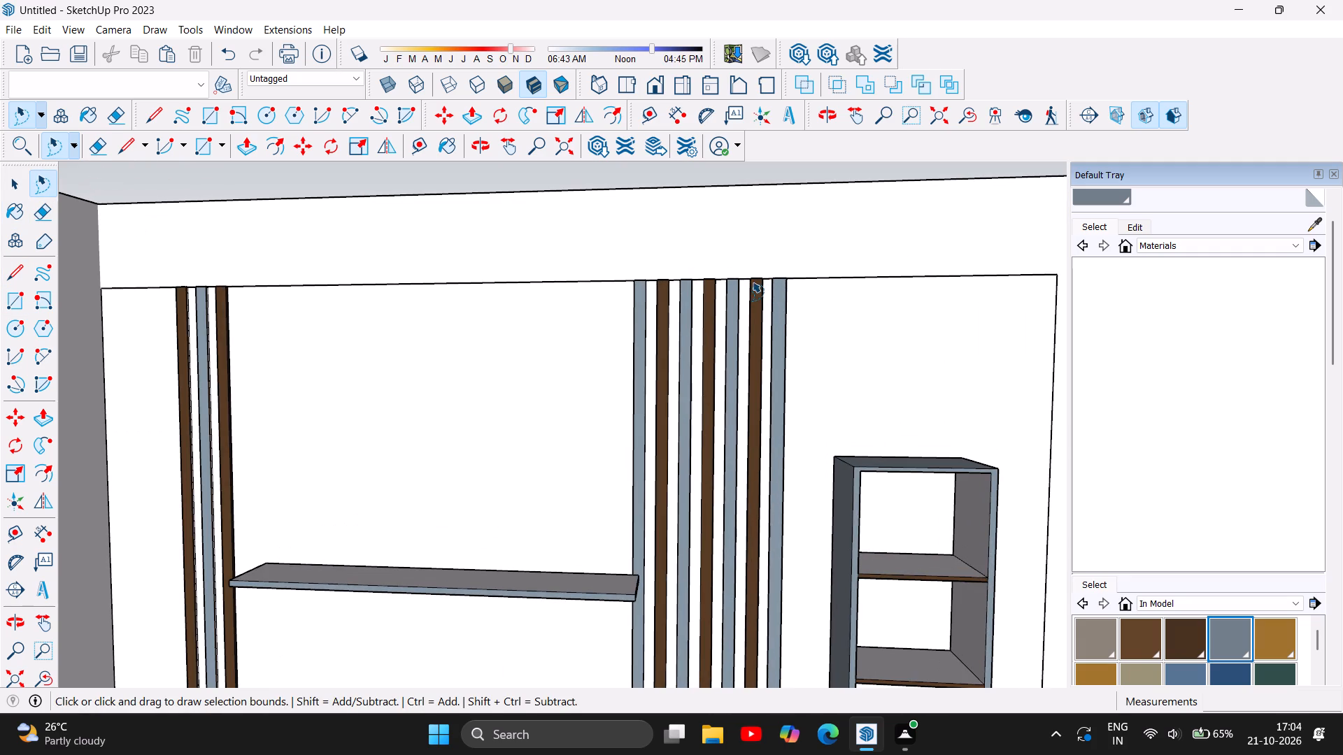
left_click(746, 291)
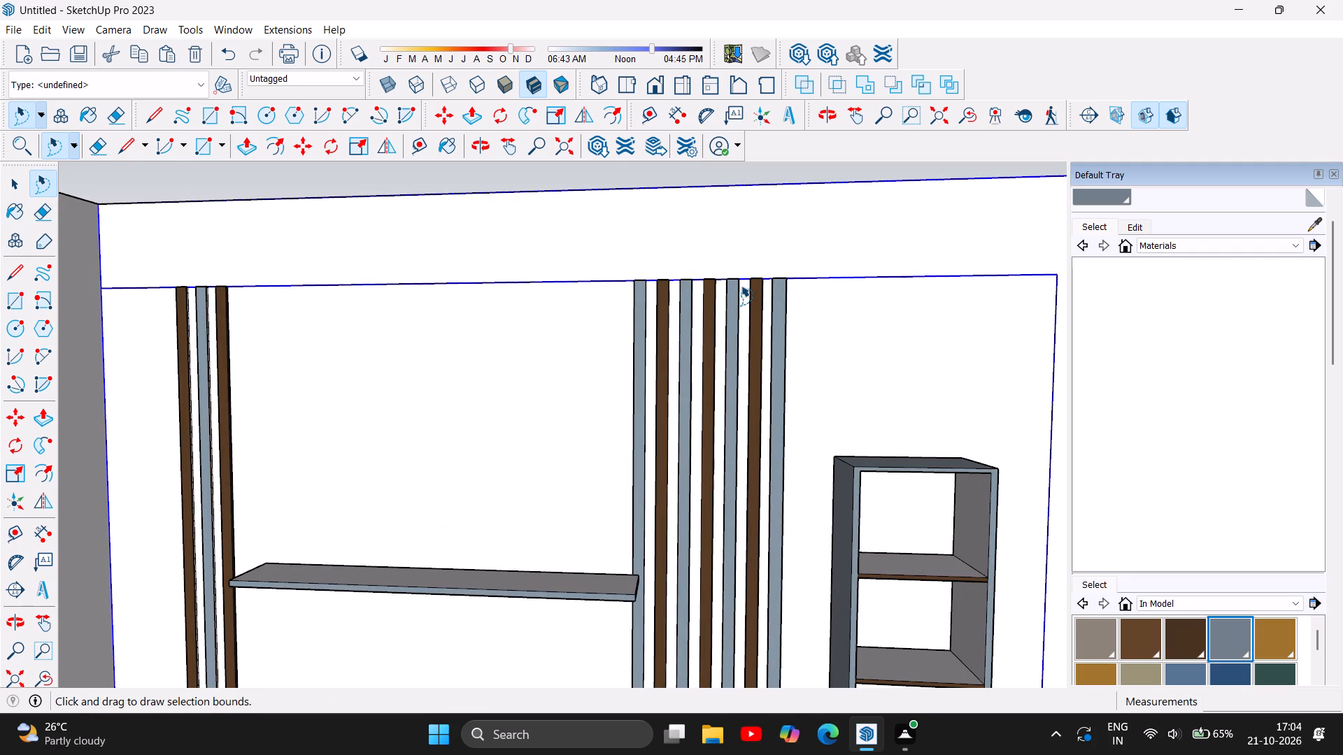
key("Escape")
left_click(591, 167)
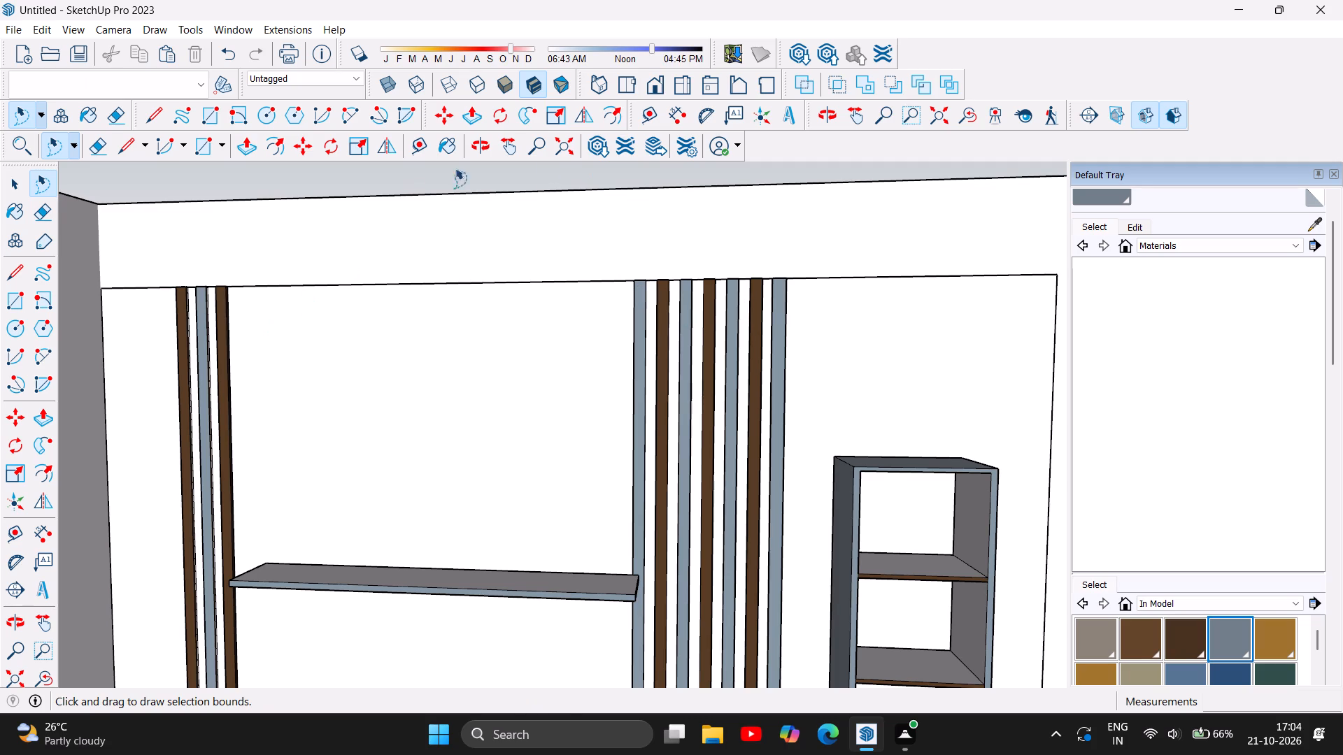
Delete the two stray edges between the three-slat group's lower ends and the short vertical edge beneath its outermost slat.
scroll(723, 195, "down", 4)
scroll(616, 242, "down", 5)
scroll(443, 441, "up", 4)
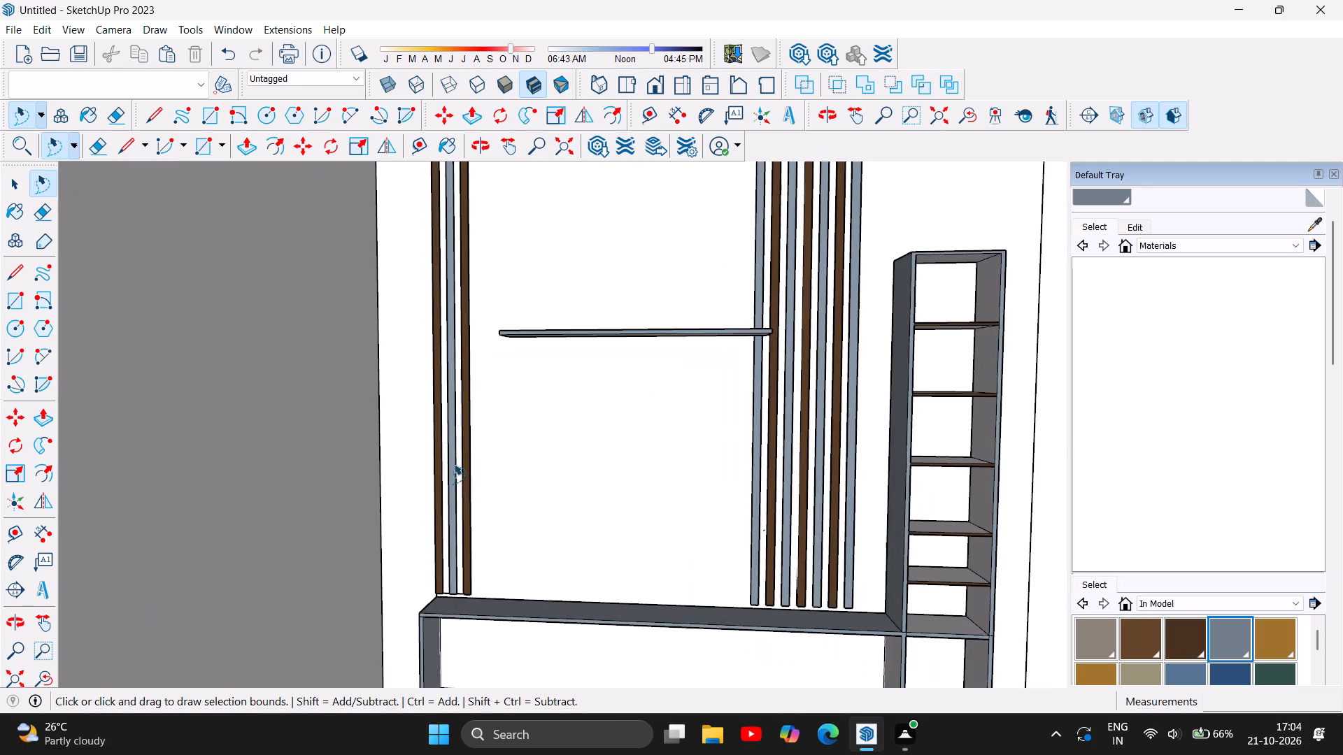
scroll(467, 614, "up", 18)
scroll(412, 584, "up", 4)
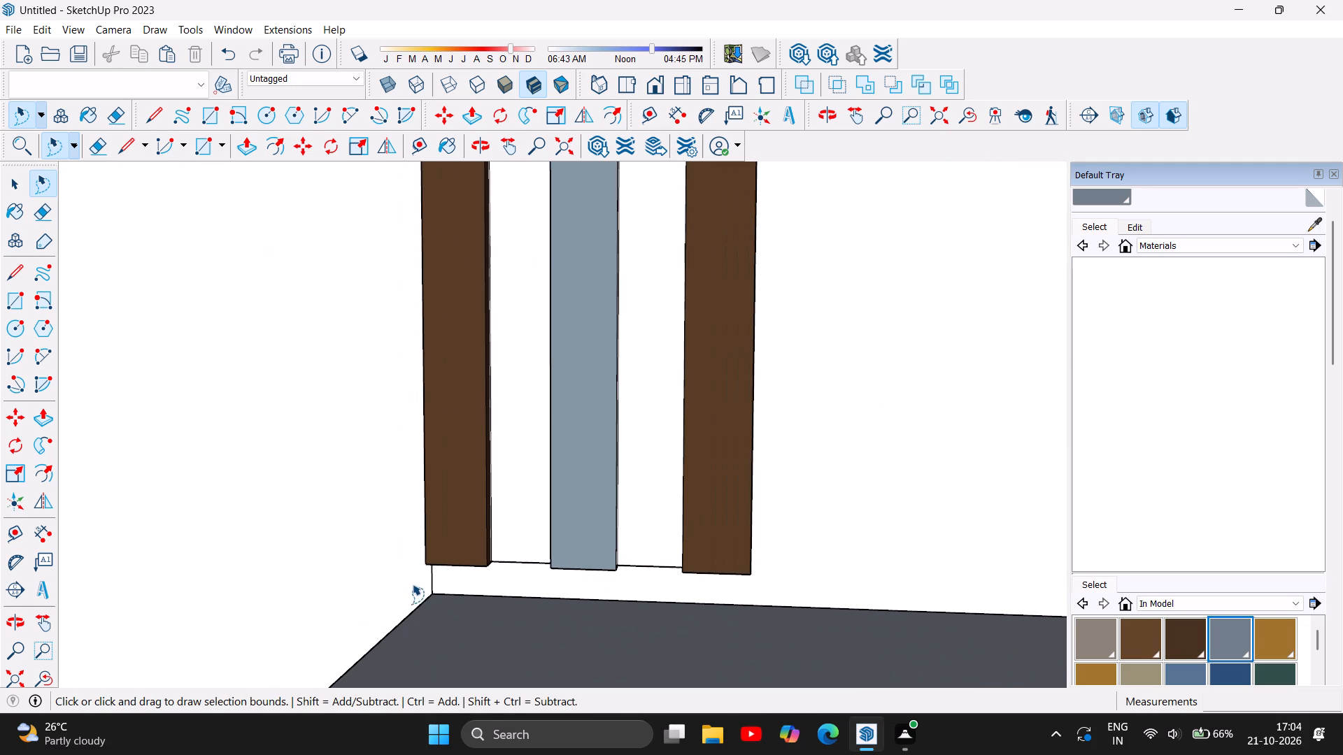
left_click(20, 180)
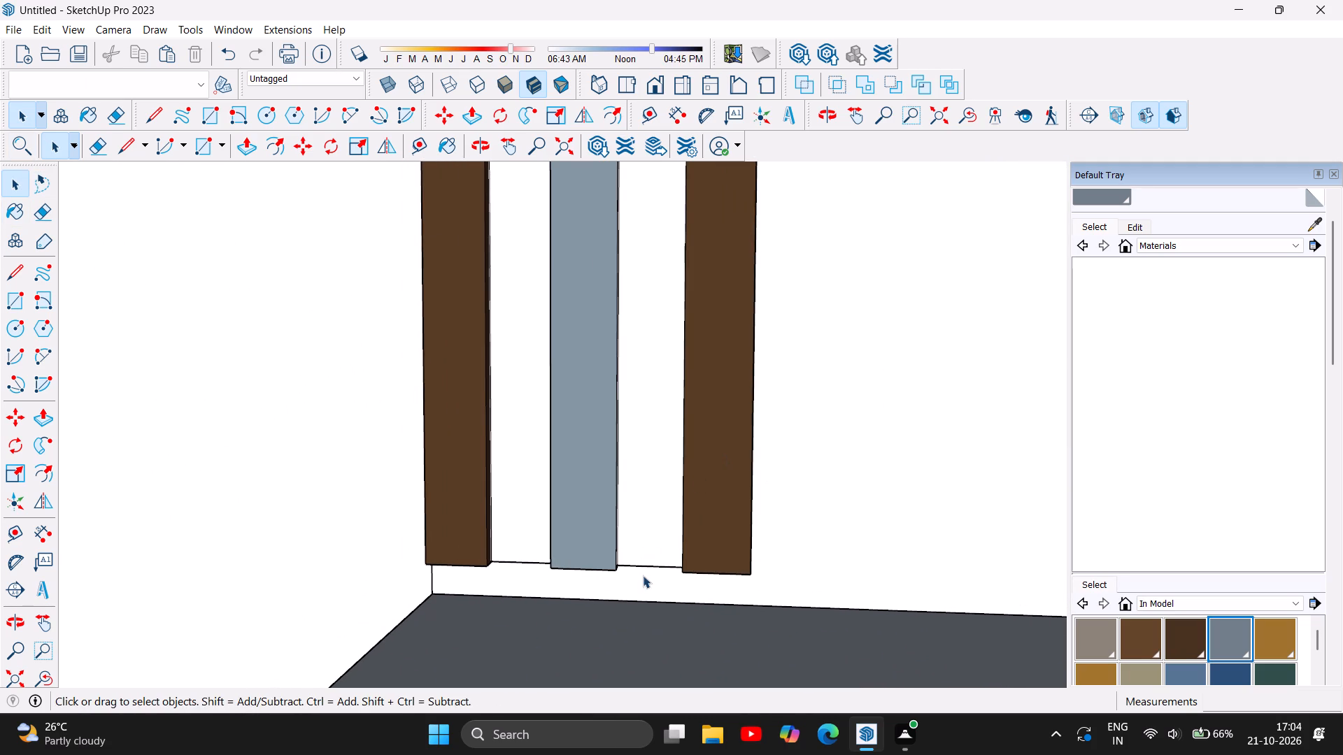
left_click(649, 565)
key("Delete")
left_click(532, 561)
key("Delete")
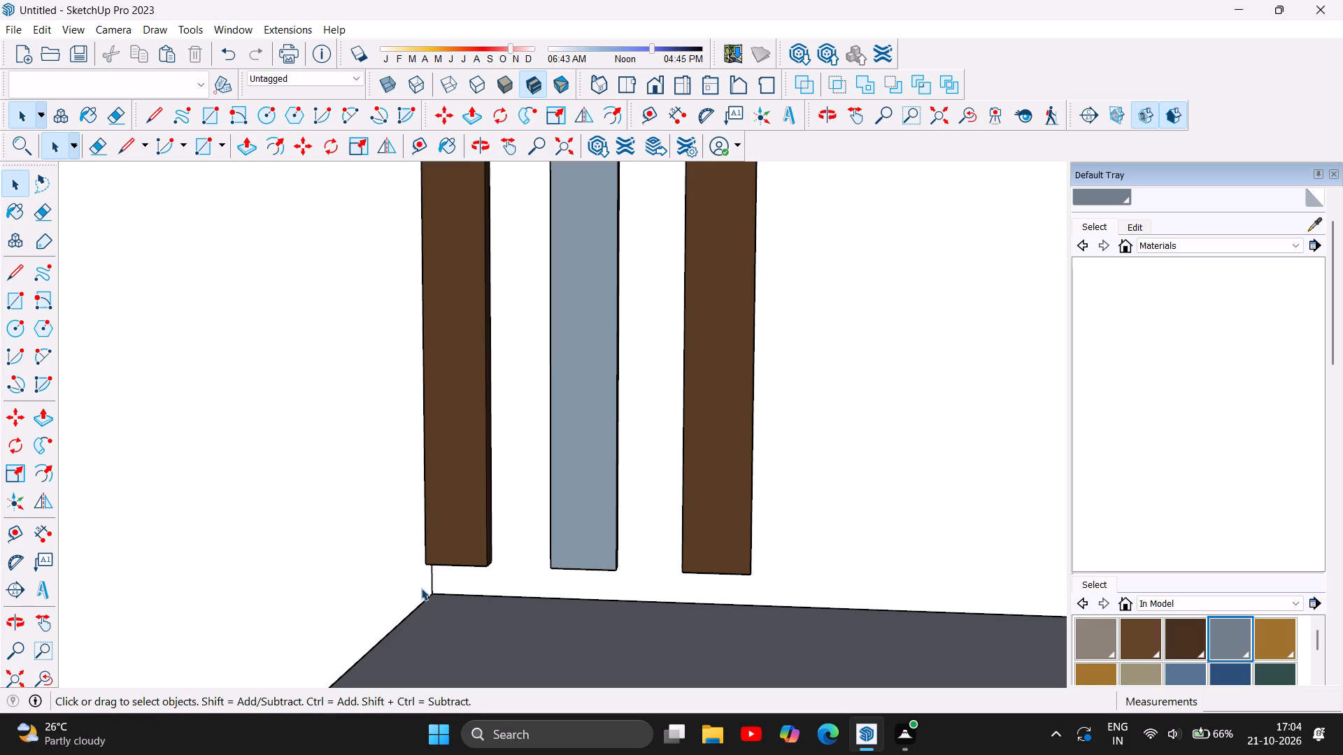
left_click(430, 578)
key("Delete")
Examine the side faces and lower ends of the three-slat group above the console's corner.
left_click(478, 148)
left_click_drag(848, 344, 667, 433)
right_click_drag(852, 686, 853, 695)
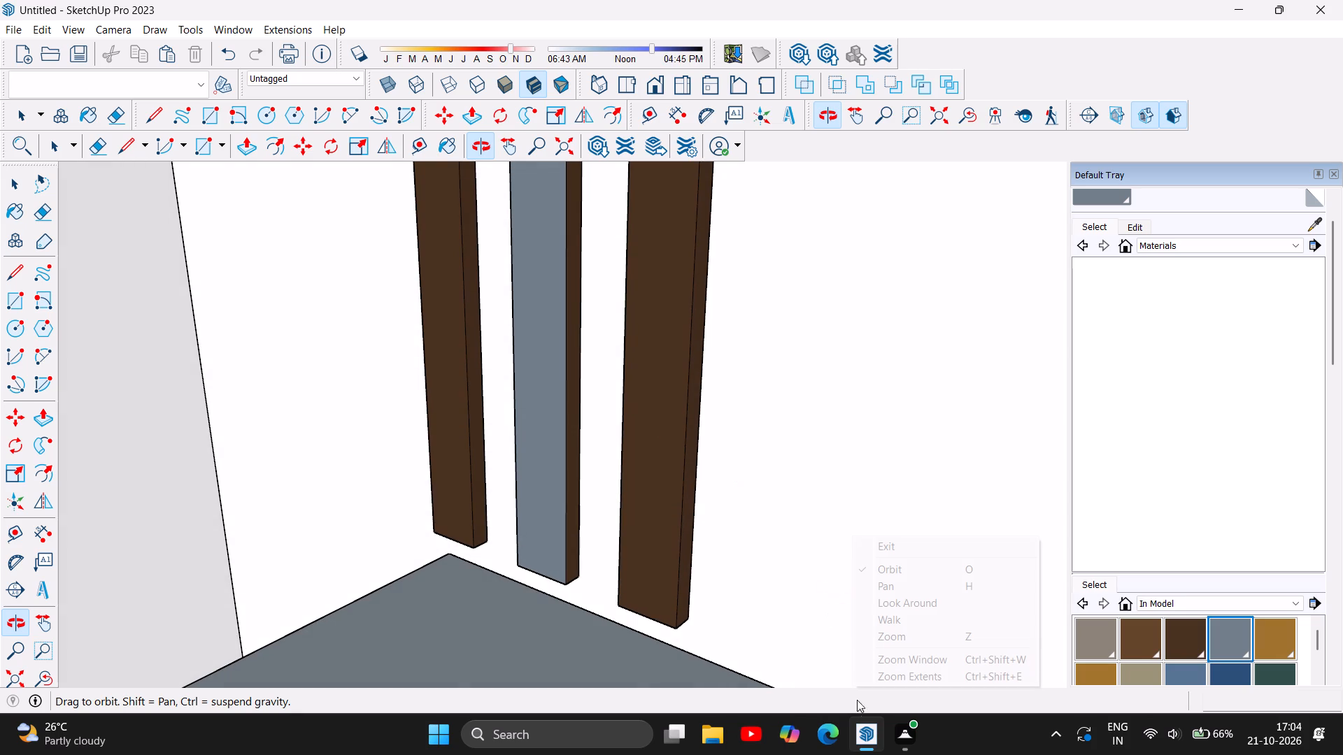
scroll(350, 227, "down", 3)
scroll(325, 373, "down", 1)
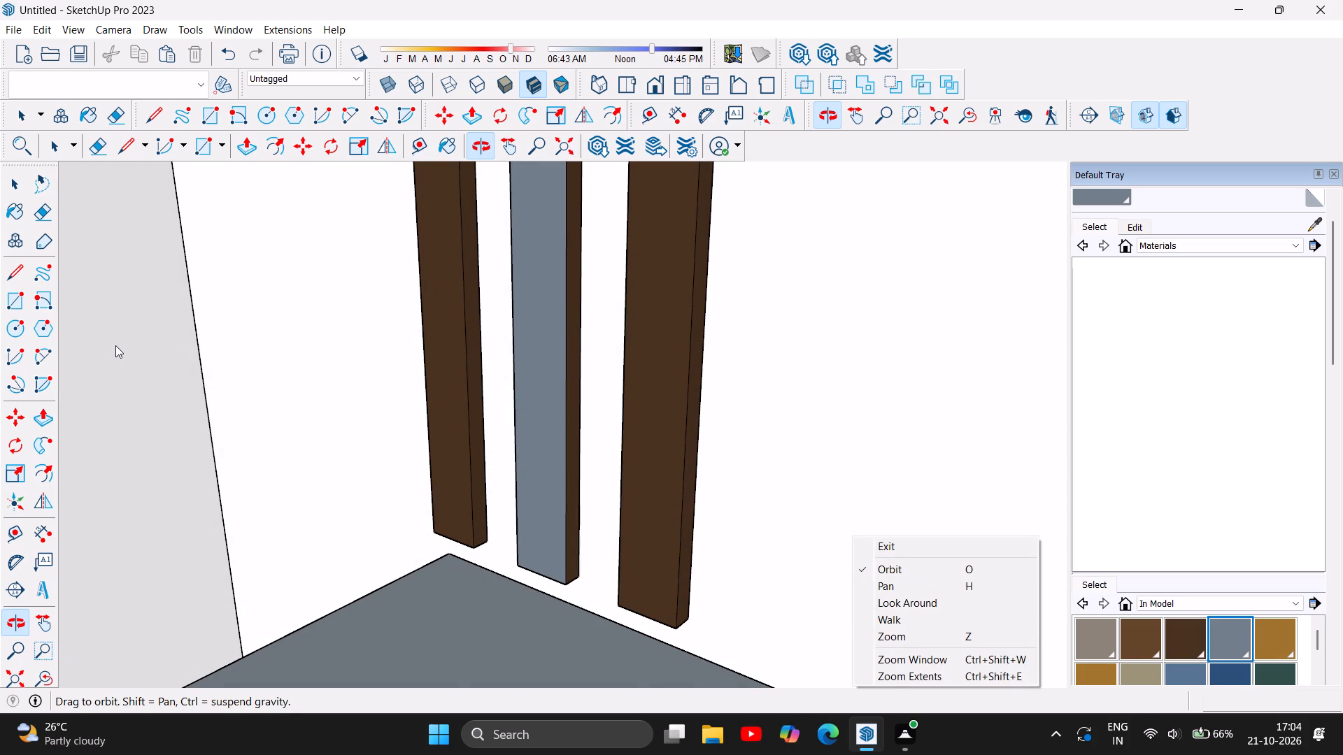
left_click(115, 345)
left_click_drag(847, 575, 796, 563)
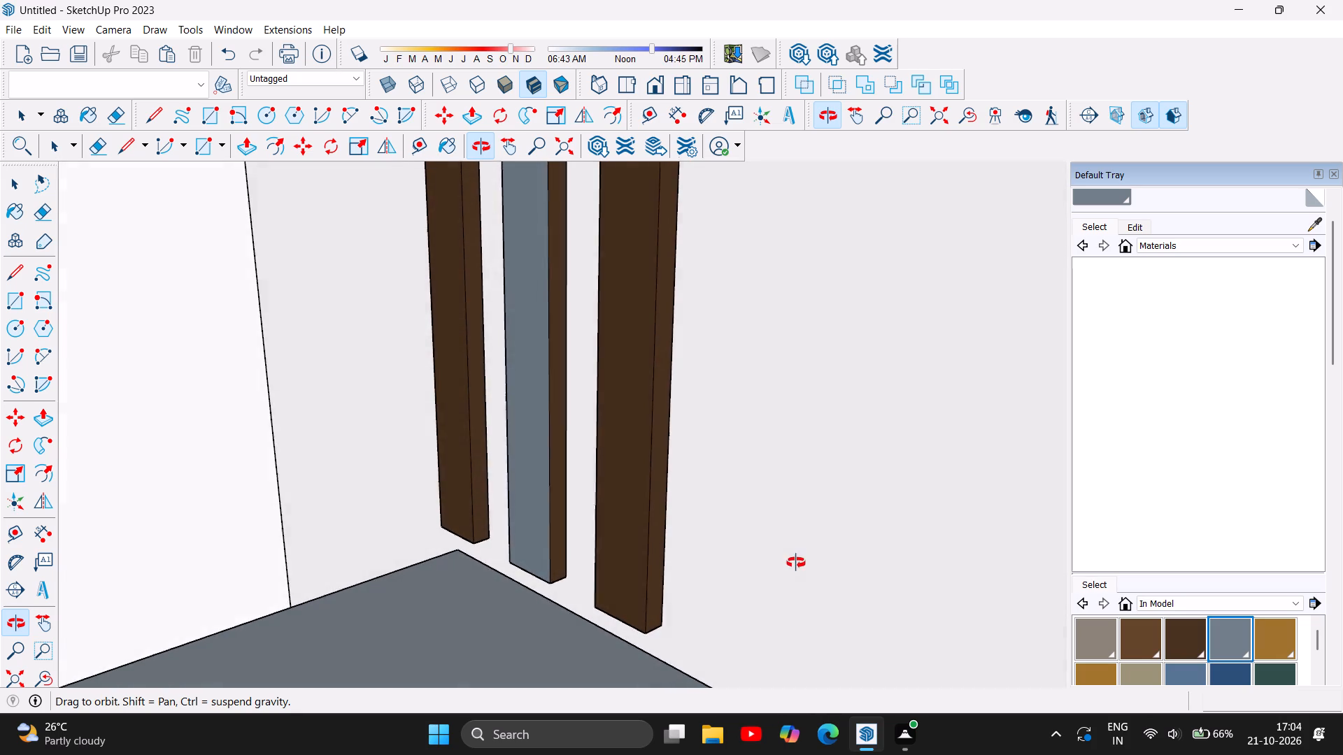
left_click_drag(796, 563, 827, 570)
left_click_drag(648, 636, 676, 642)
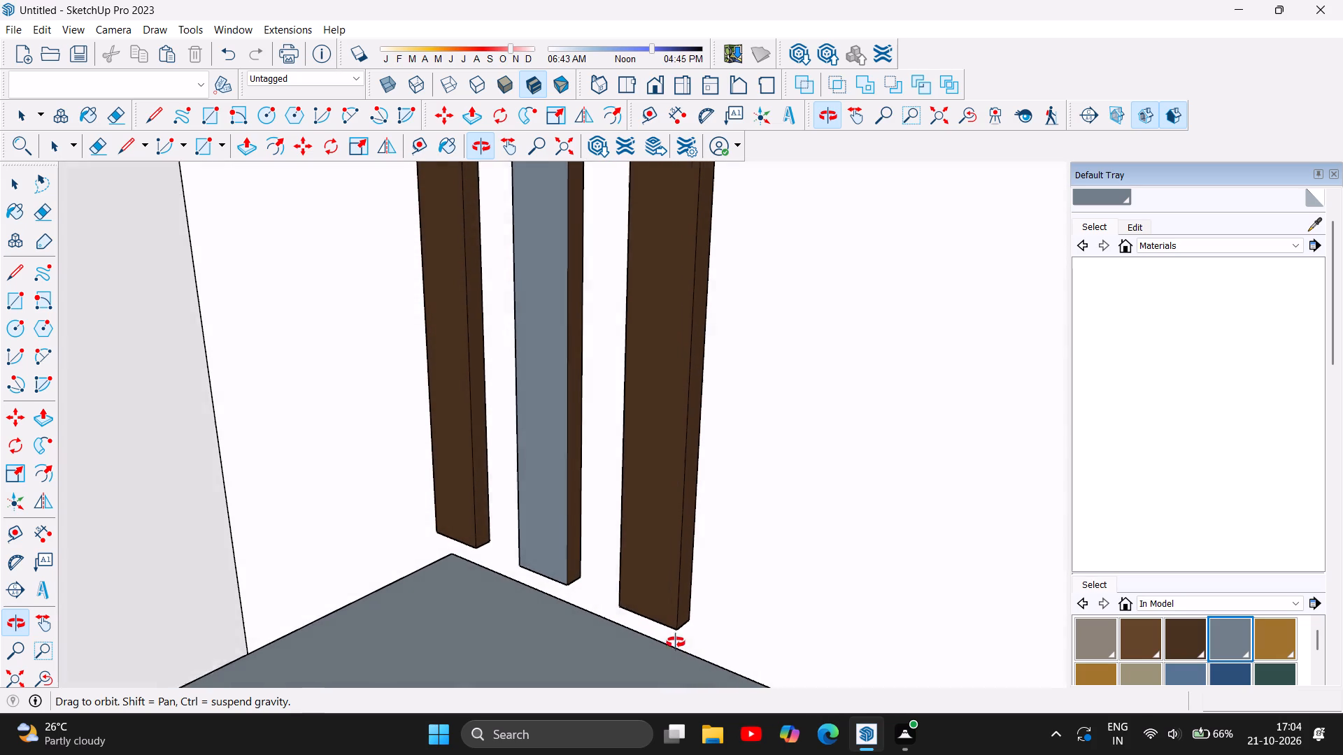
left_click_drag(676, 642, 681, 643)
Measure the bottom edge width of the three-slat group's dark brown slat farthest from the console's corner using the Dimension tool.
left_click(22, 508)
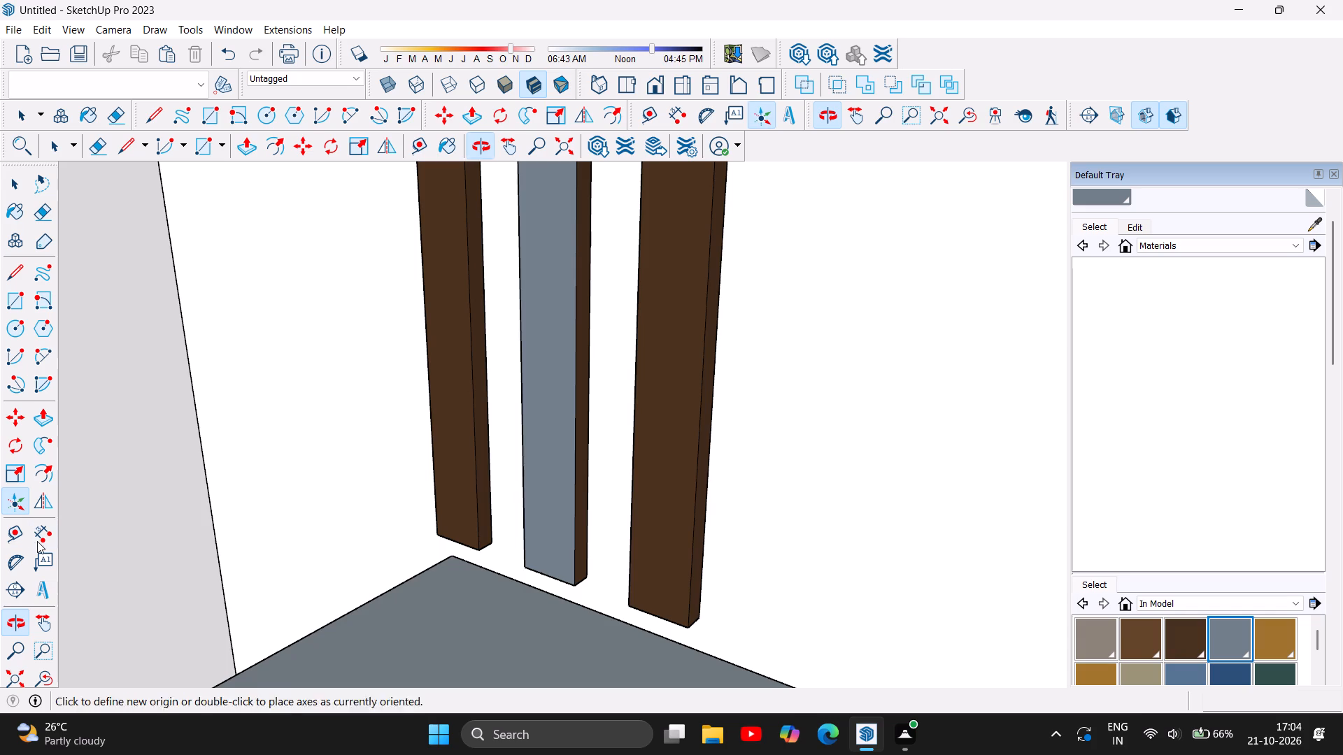
left_click(43, 543)
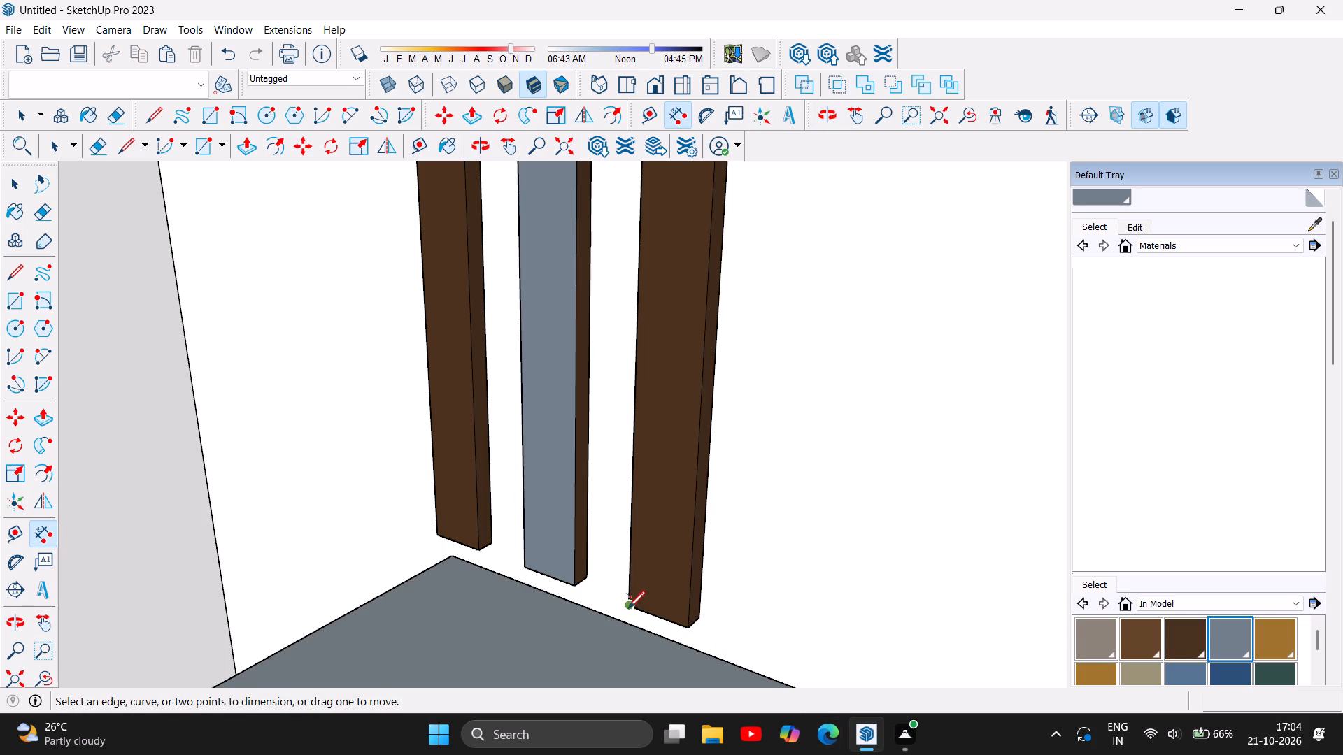
left_click(628, 606)
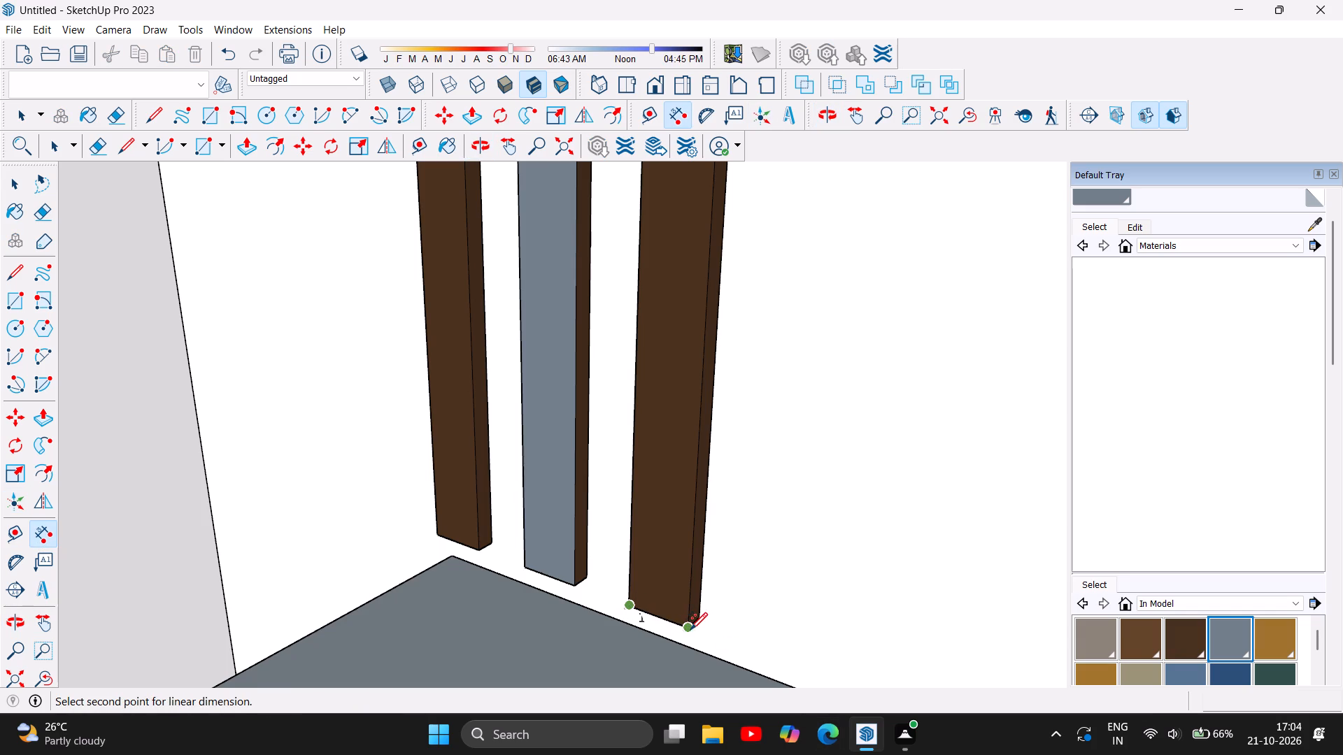
left_click(690, 628)
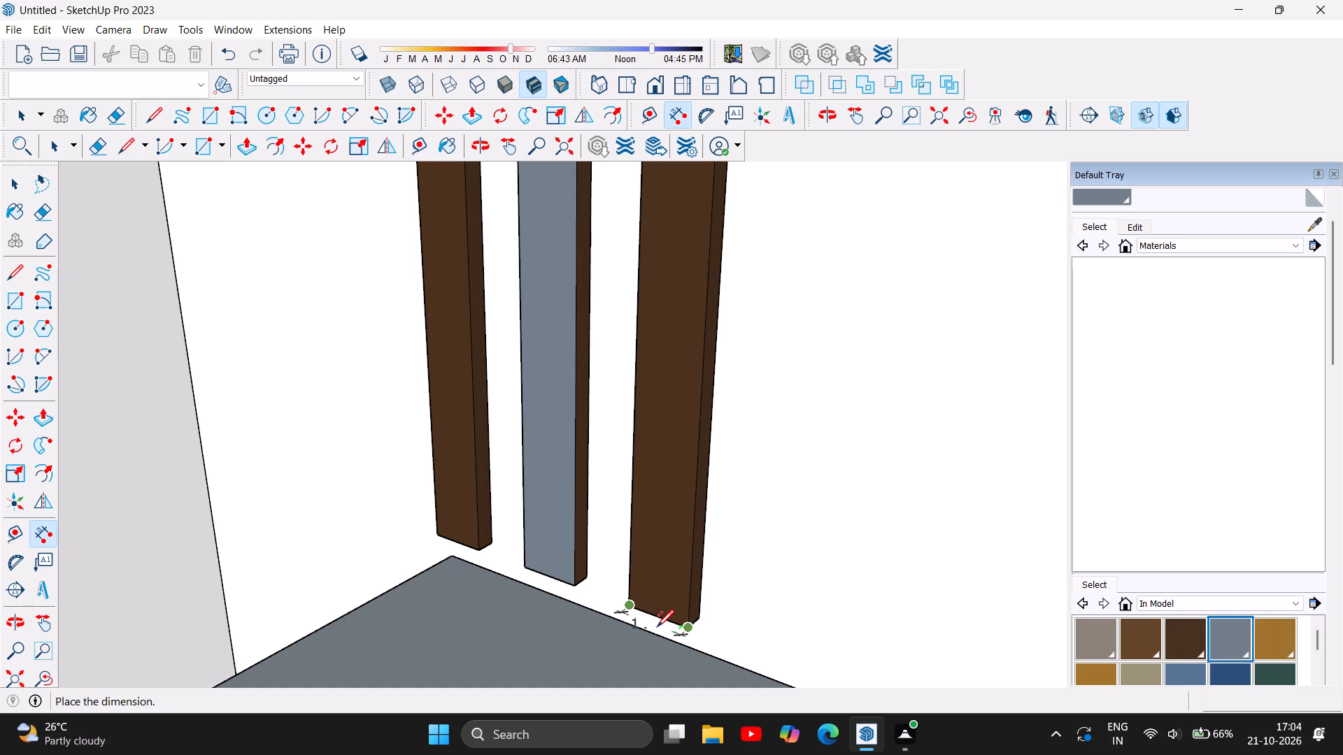
key("Escape")
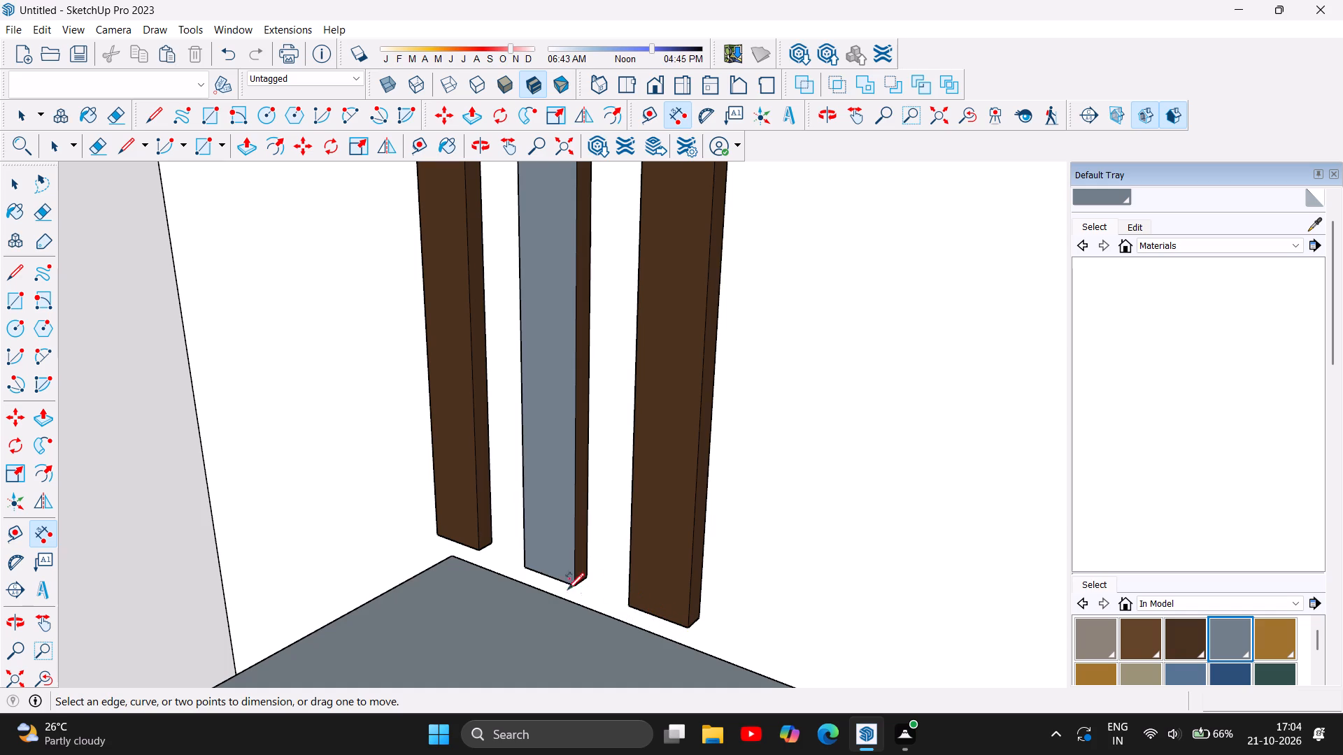
Measure the bottom edge width of the three-slat group's middle blue-grey slat using the Dimension tool.
scroll(527, 571, "up", 8)
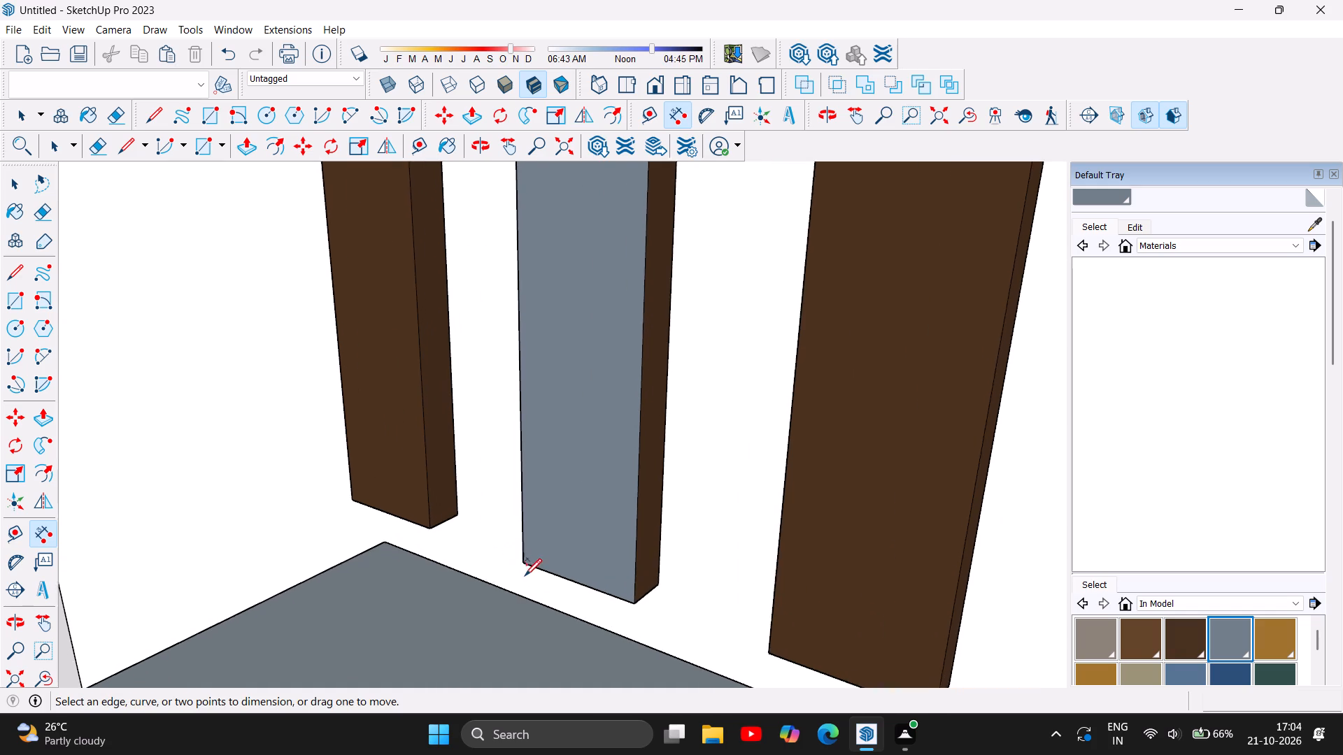
scroll(525, 575, "up", 5)
left_click(518, 552)
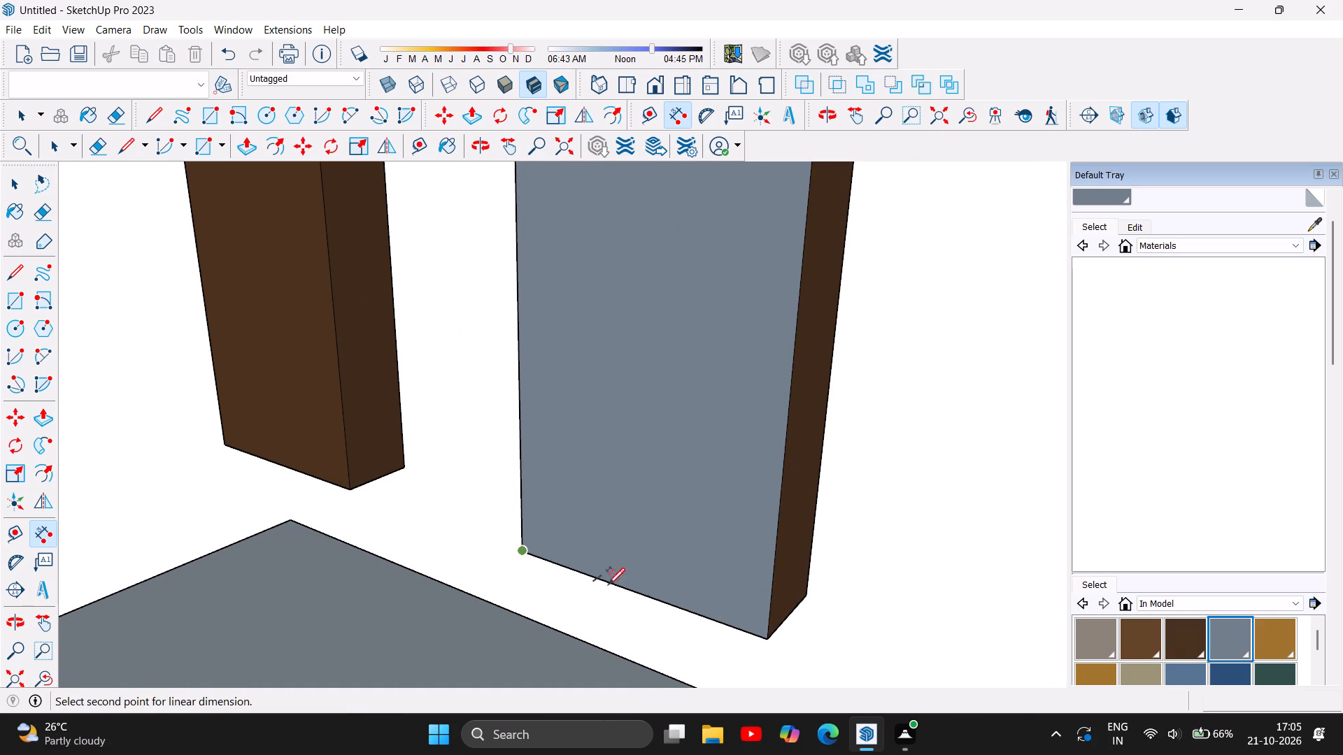
left_click(767, 640)
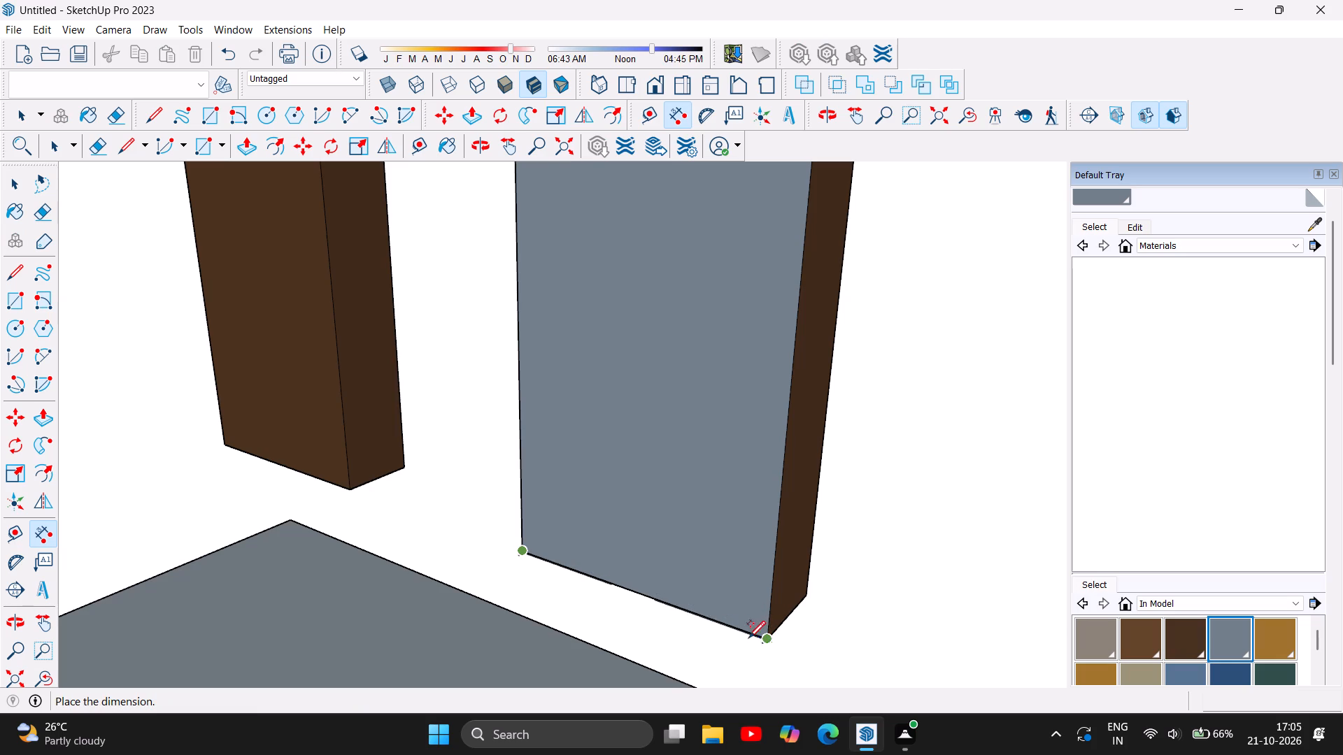
scroll(502, 613, "down", 2)
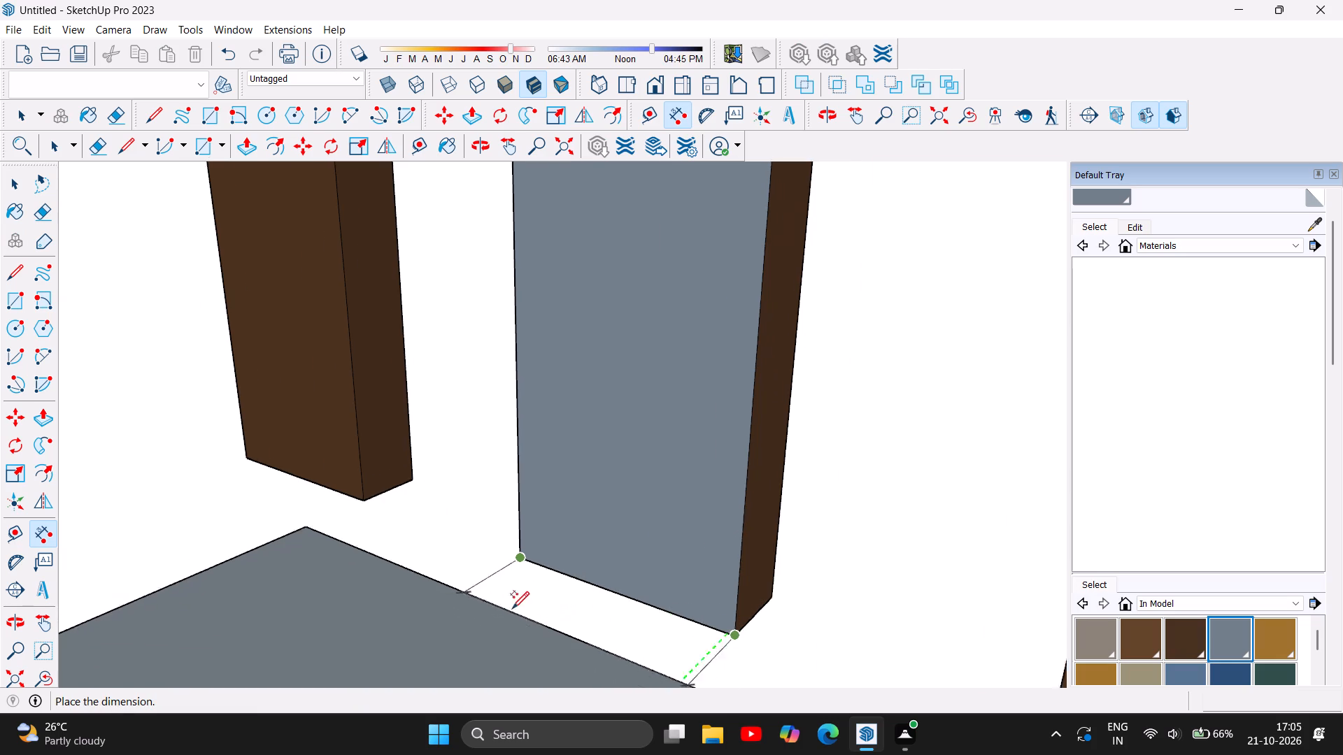
scroll(512, 607, "down", 4)
scroll(560, 588, "up", 1)
scroll(572, 582, "down", 6)
scroll(460, 433, "down", 7)
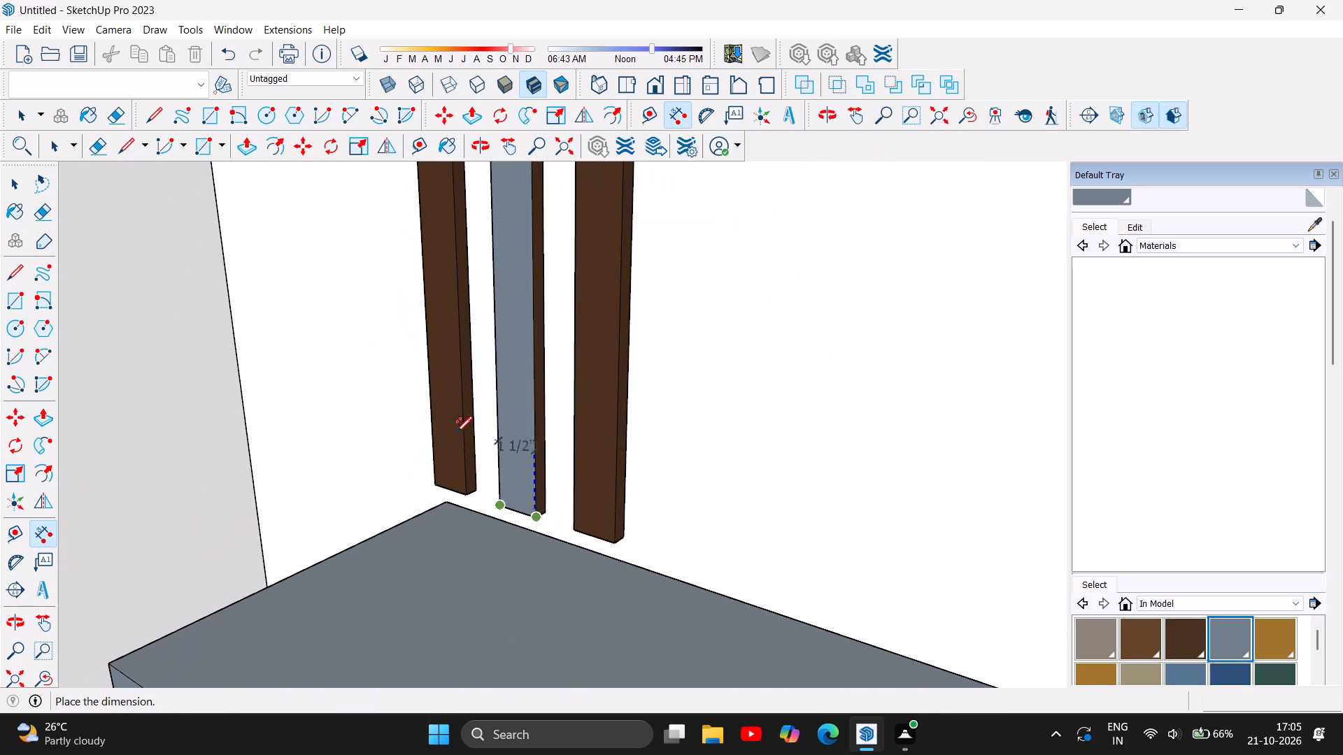
scroll(425, 594, "up", 2)
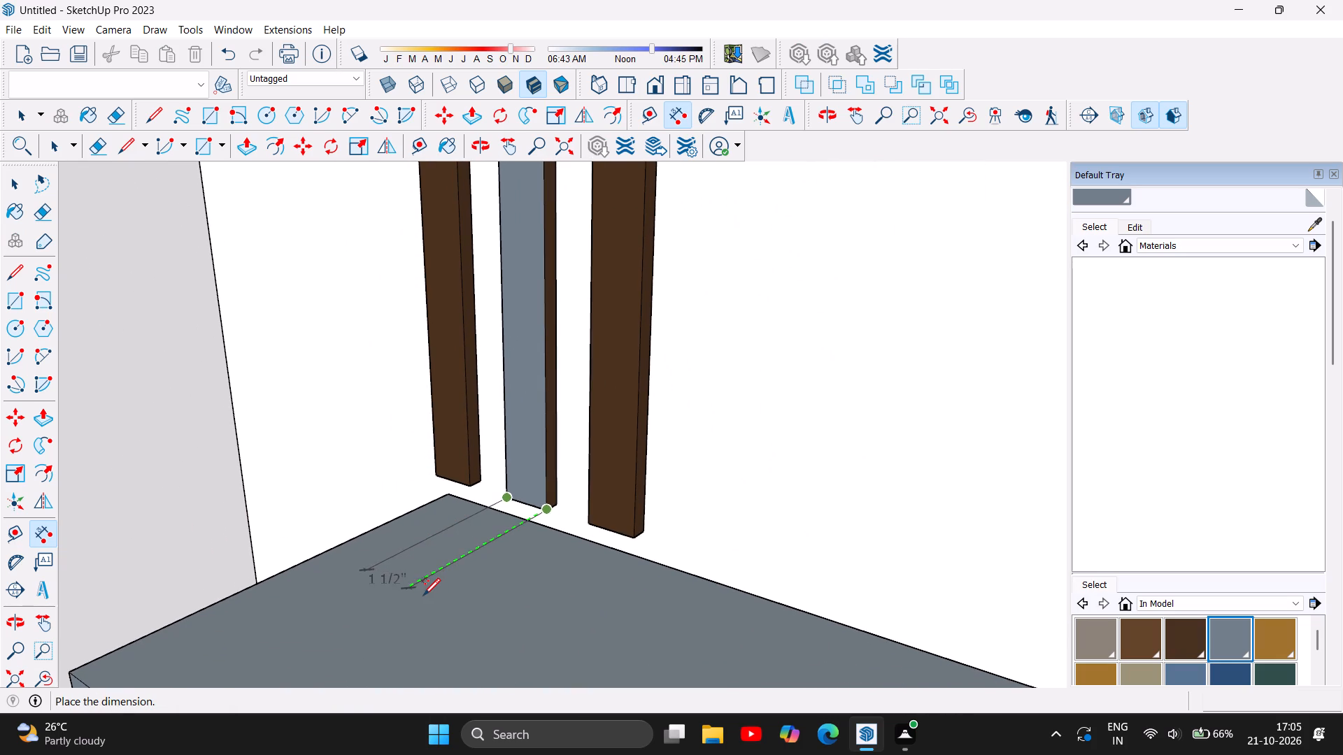
scroll(431, 598, "down", 2)
key("Escape")
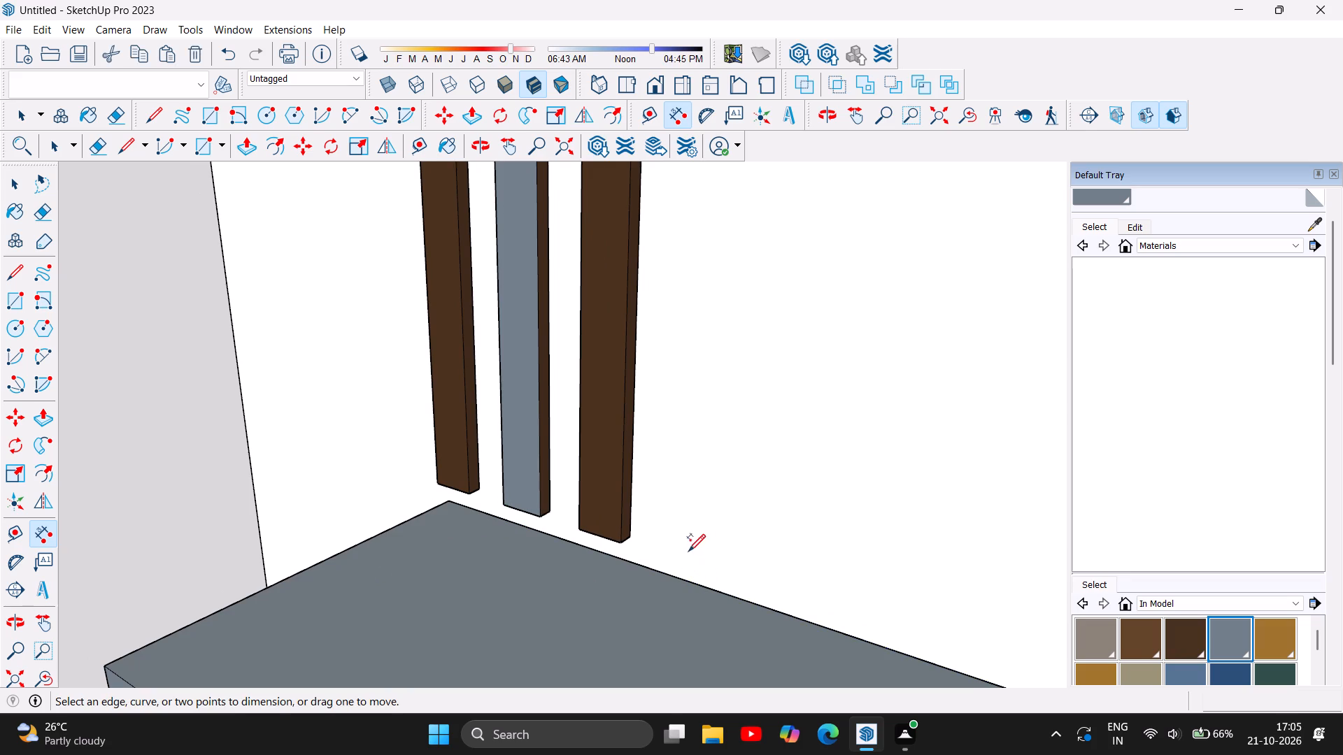
Place a guide point 1.5" outward from the lower back corner of the dark brown slat farthest from the console's corner.
scroll(692, 544, "up", 4)
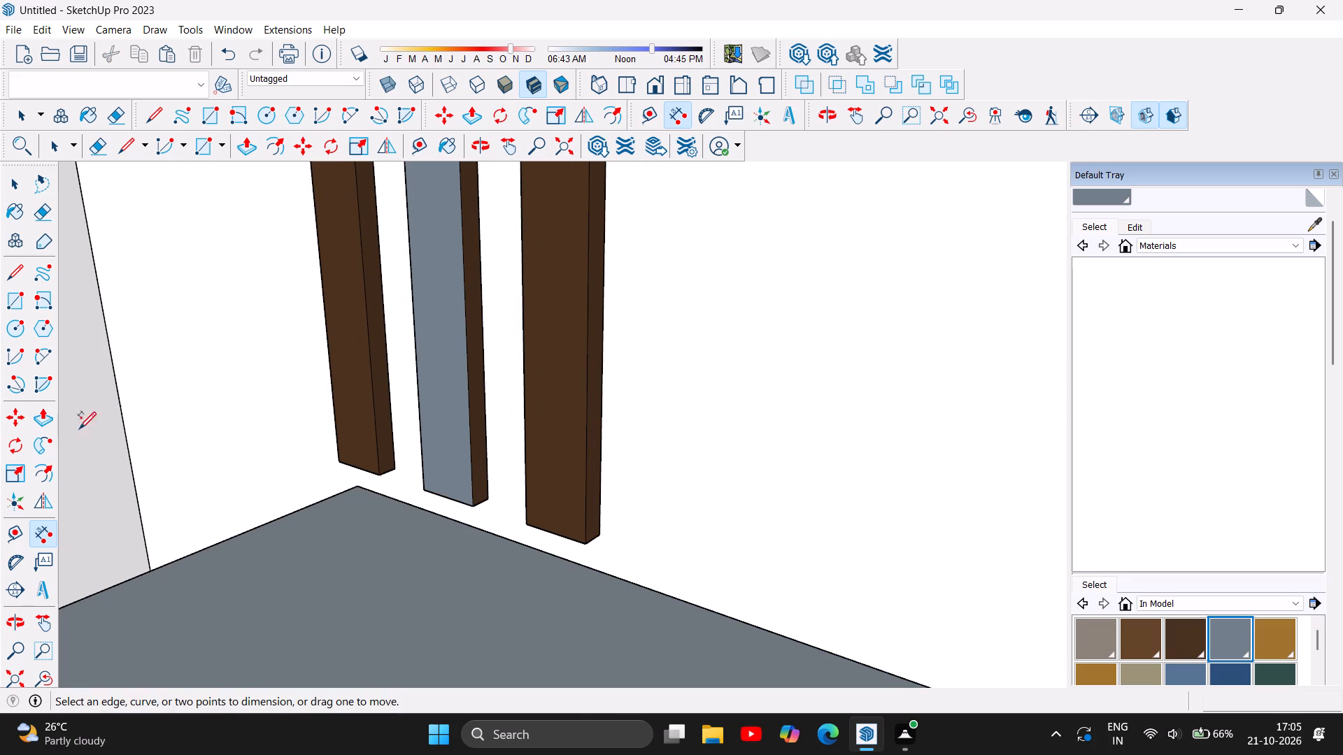
key("t")
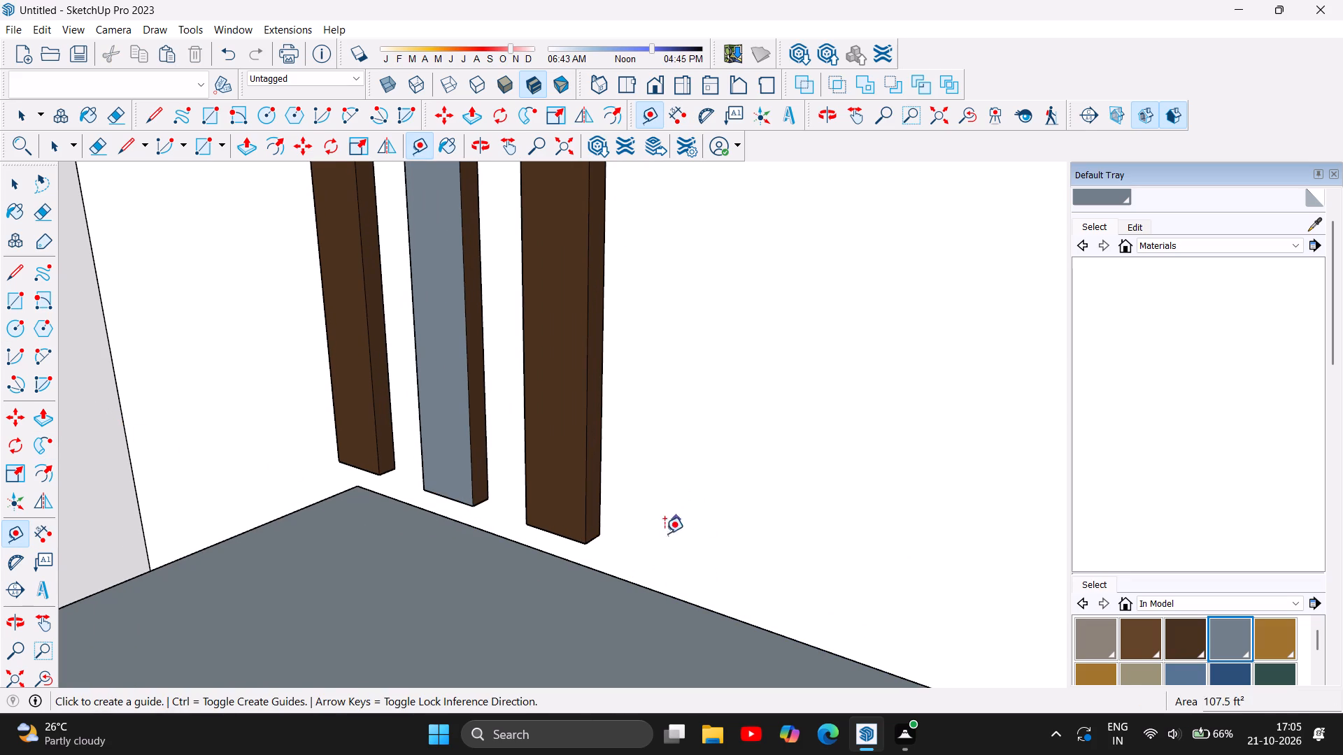
left_click(597, 534)
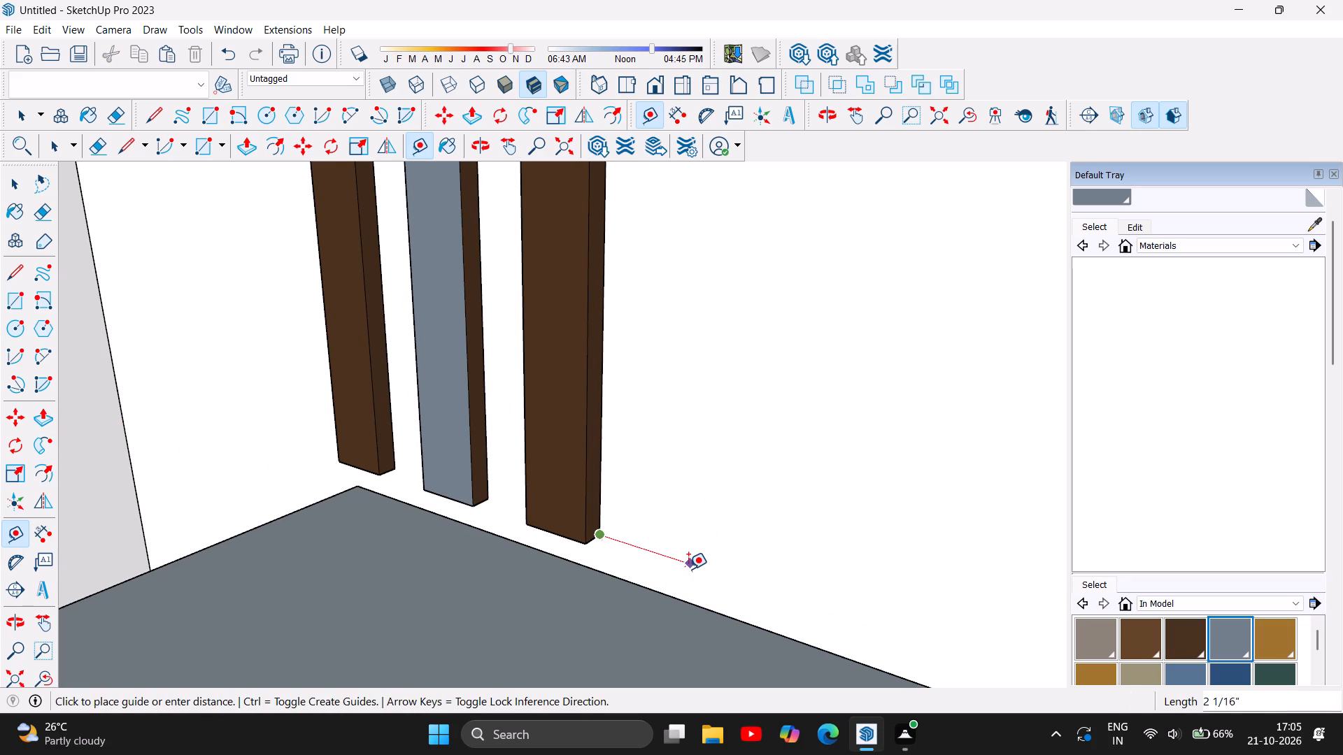
type("1.5")
key("Return")
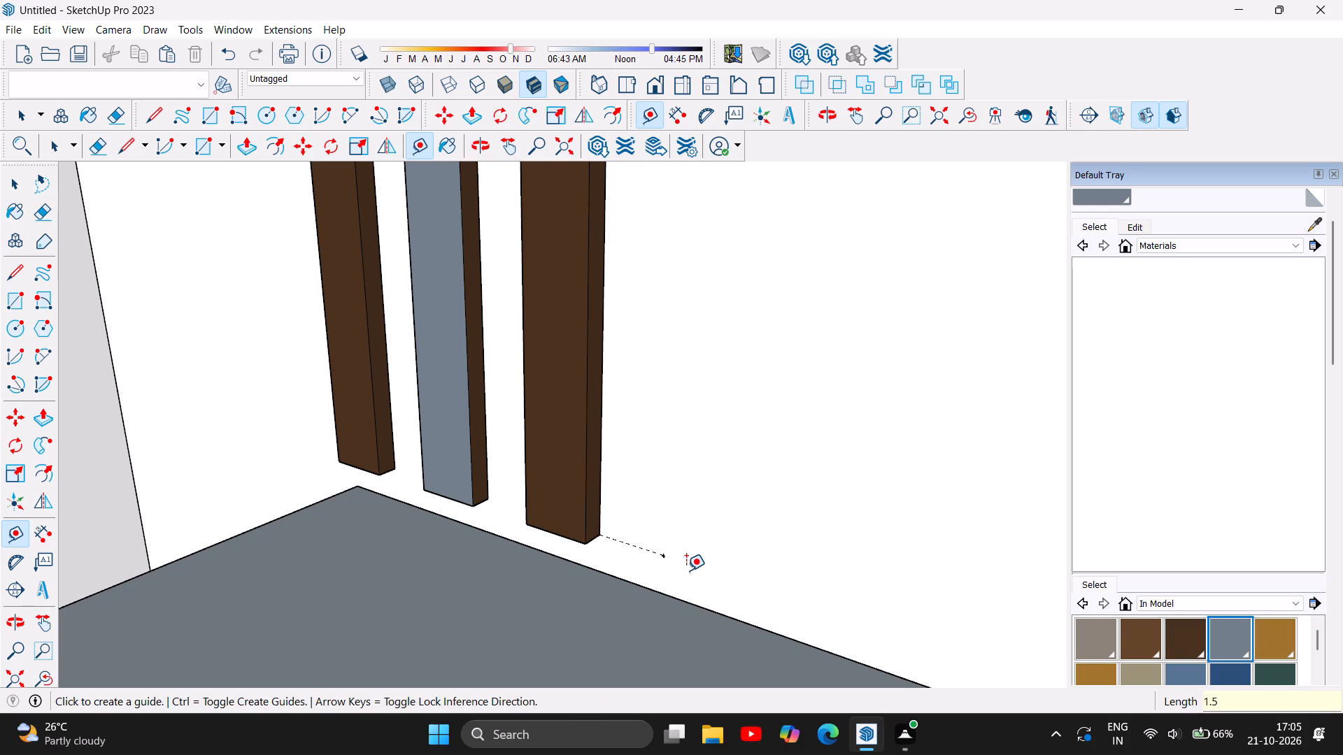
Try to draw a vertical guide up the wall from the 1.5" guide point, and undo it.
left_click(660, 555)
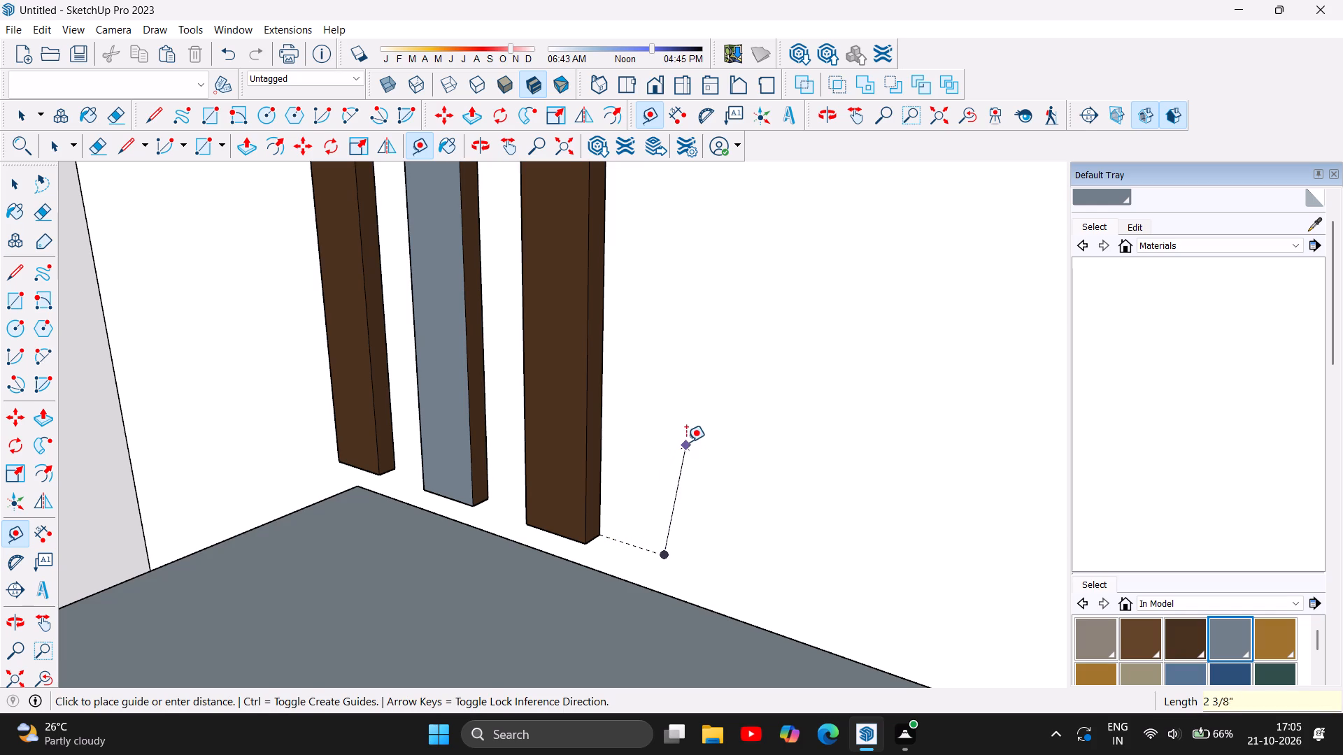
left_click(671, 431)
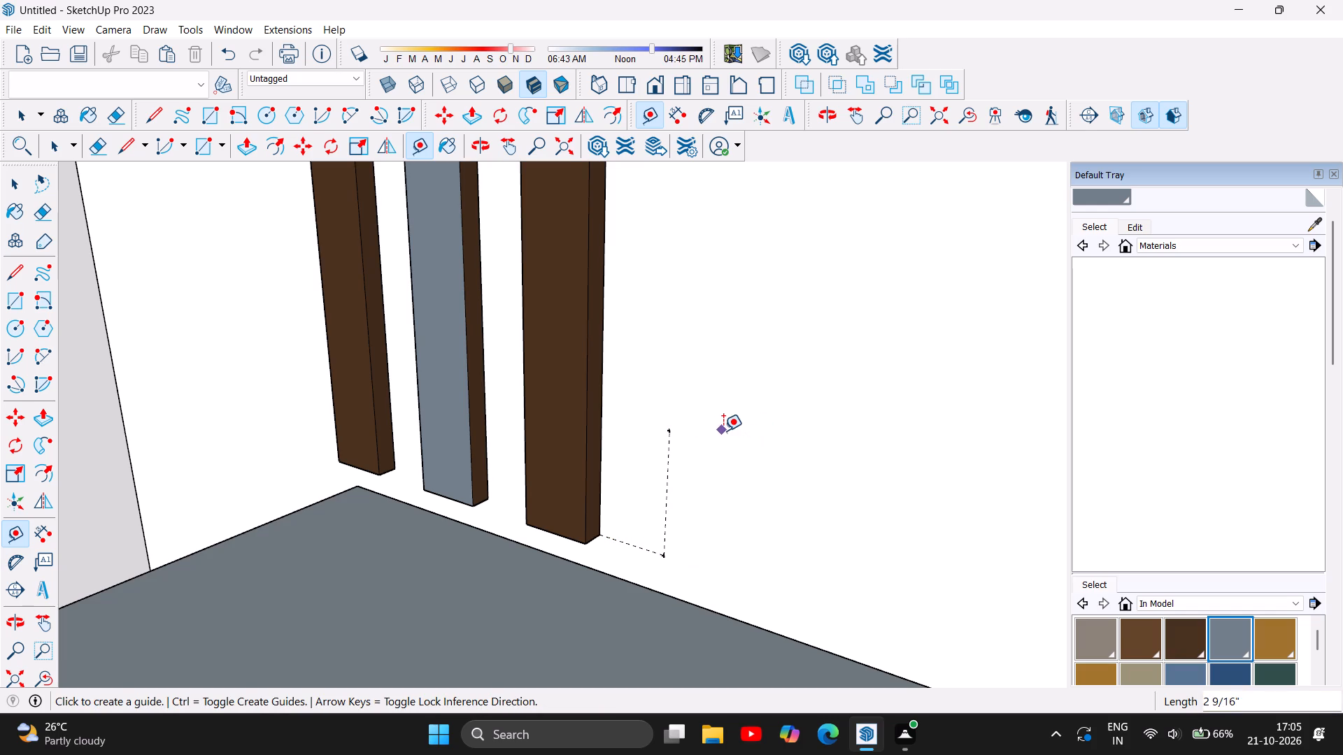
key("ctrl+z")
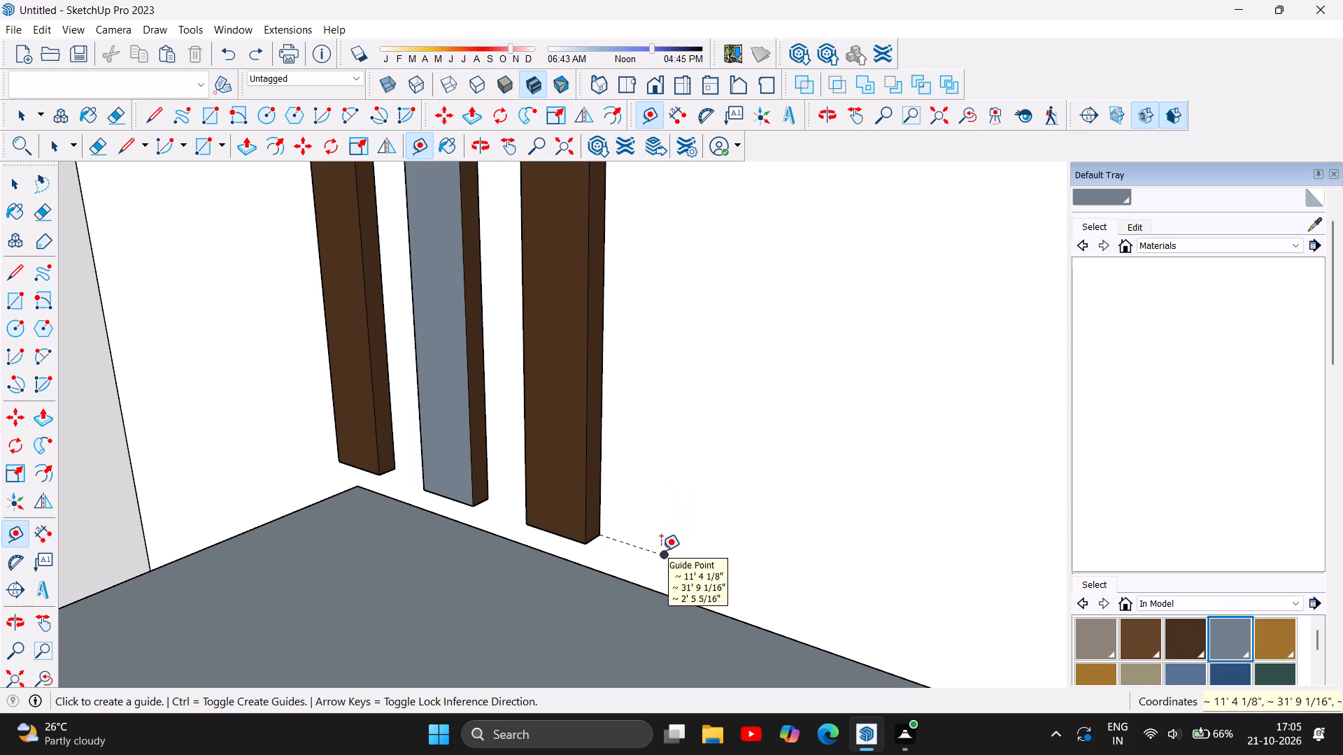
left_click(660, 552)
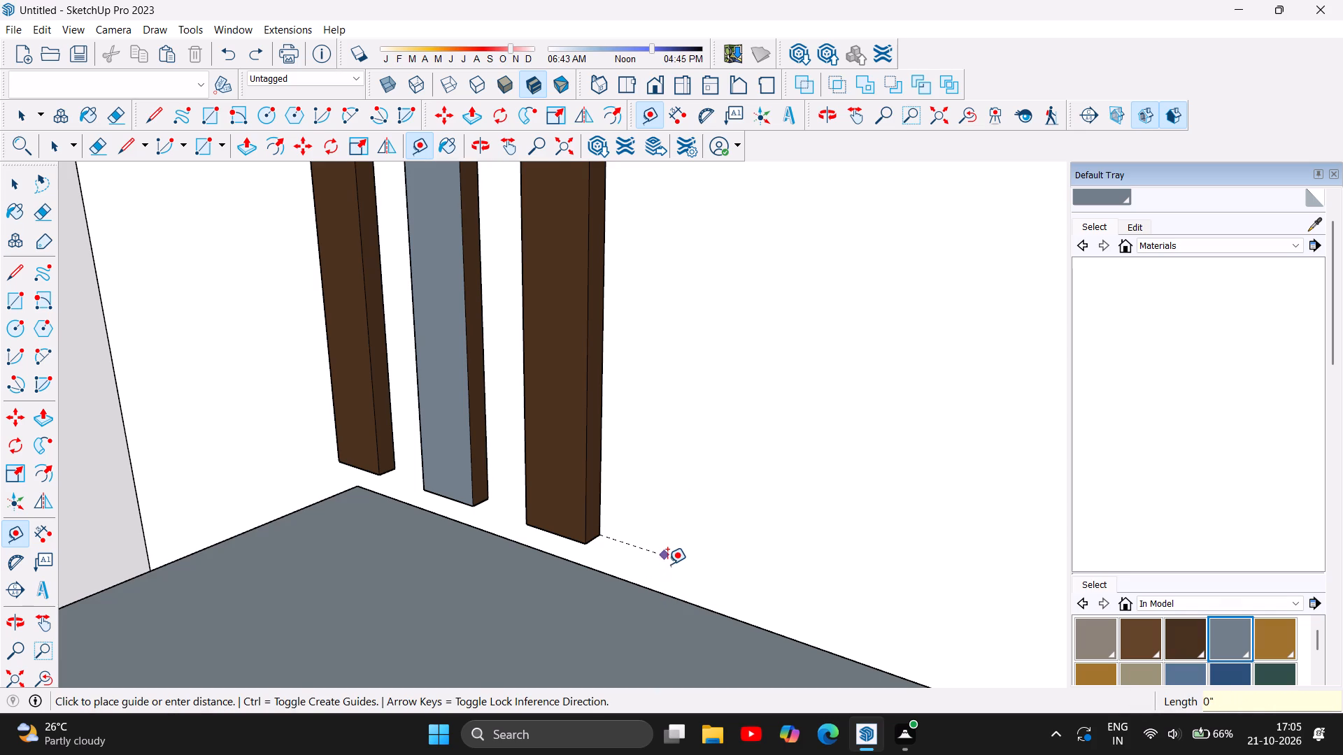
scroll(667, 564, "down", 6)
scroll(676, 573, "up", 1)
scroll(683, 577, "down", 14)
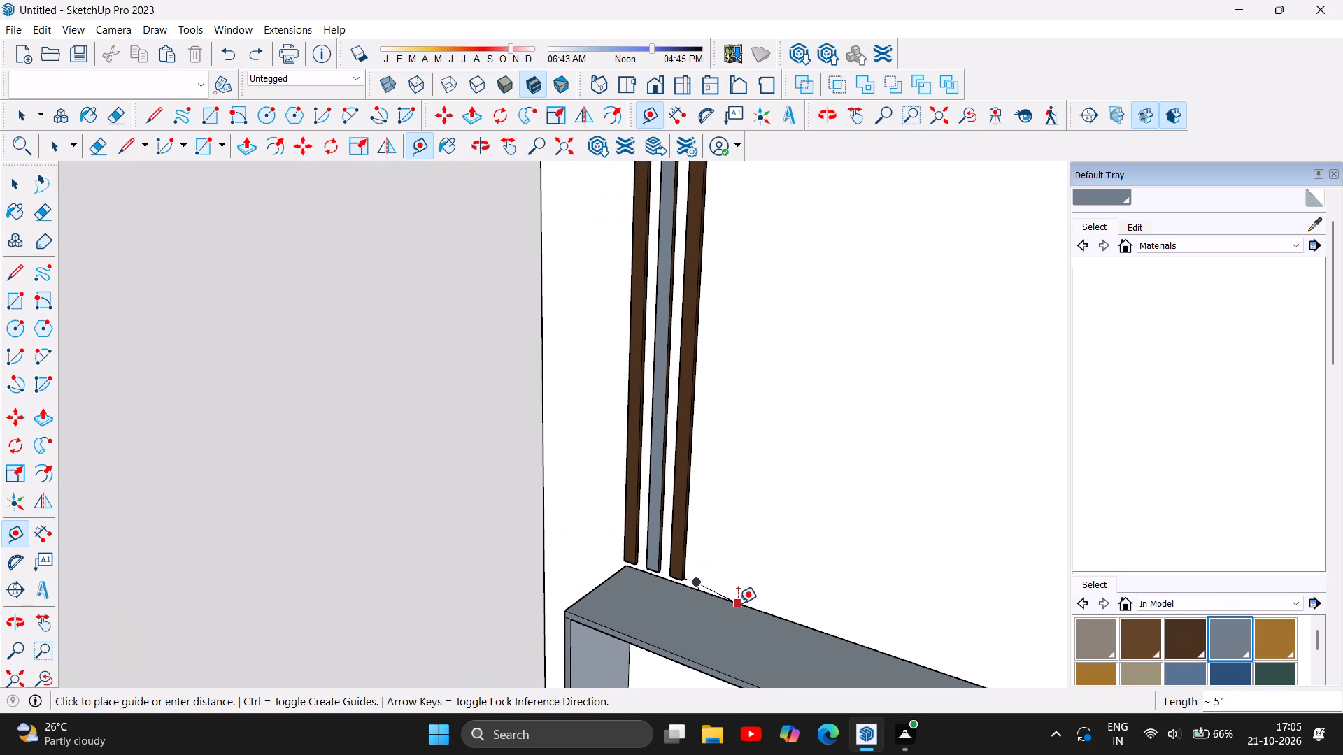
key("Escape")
Place three successive vertical guides at 1.5" spacing on the wall, starting from the outermost dark brown slat's back edge.
scroll(702, 496, "up", 3)
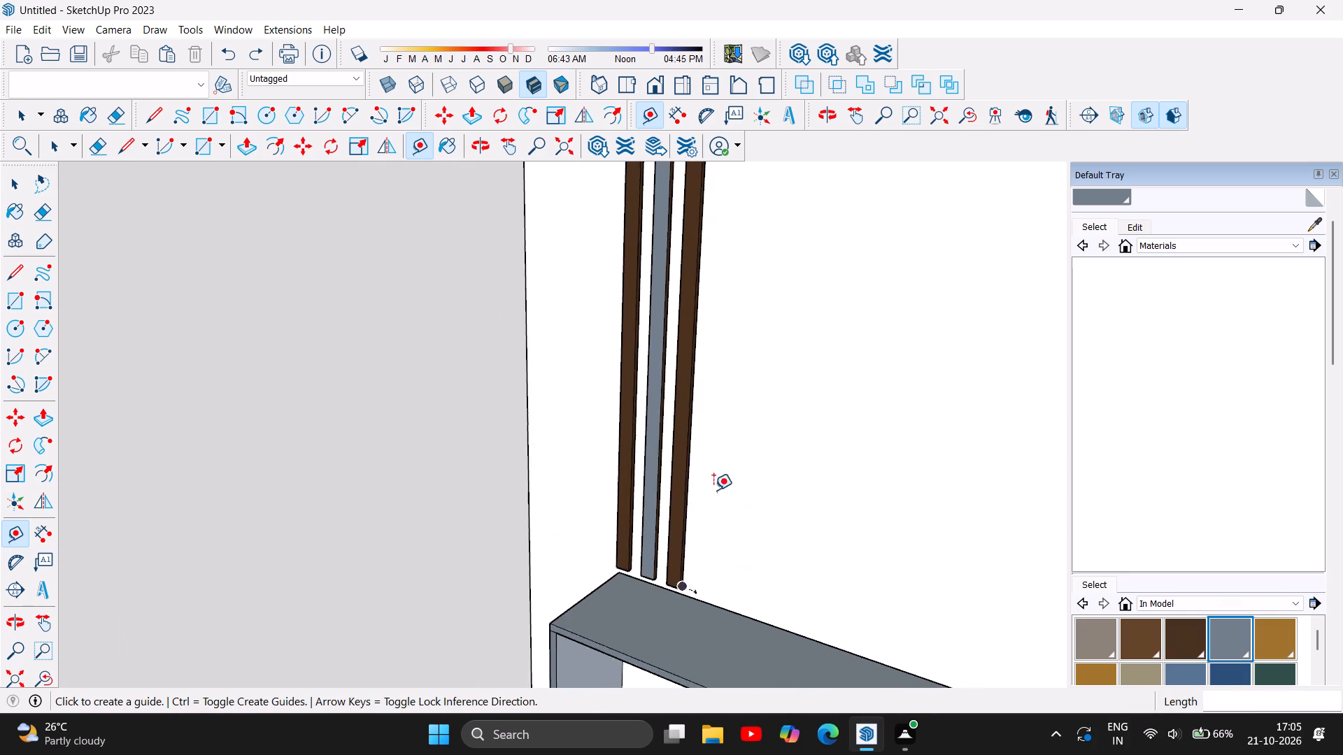
scroll(713, 490, "up", 15)
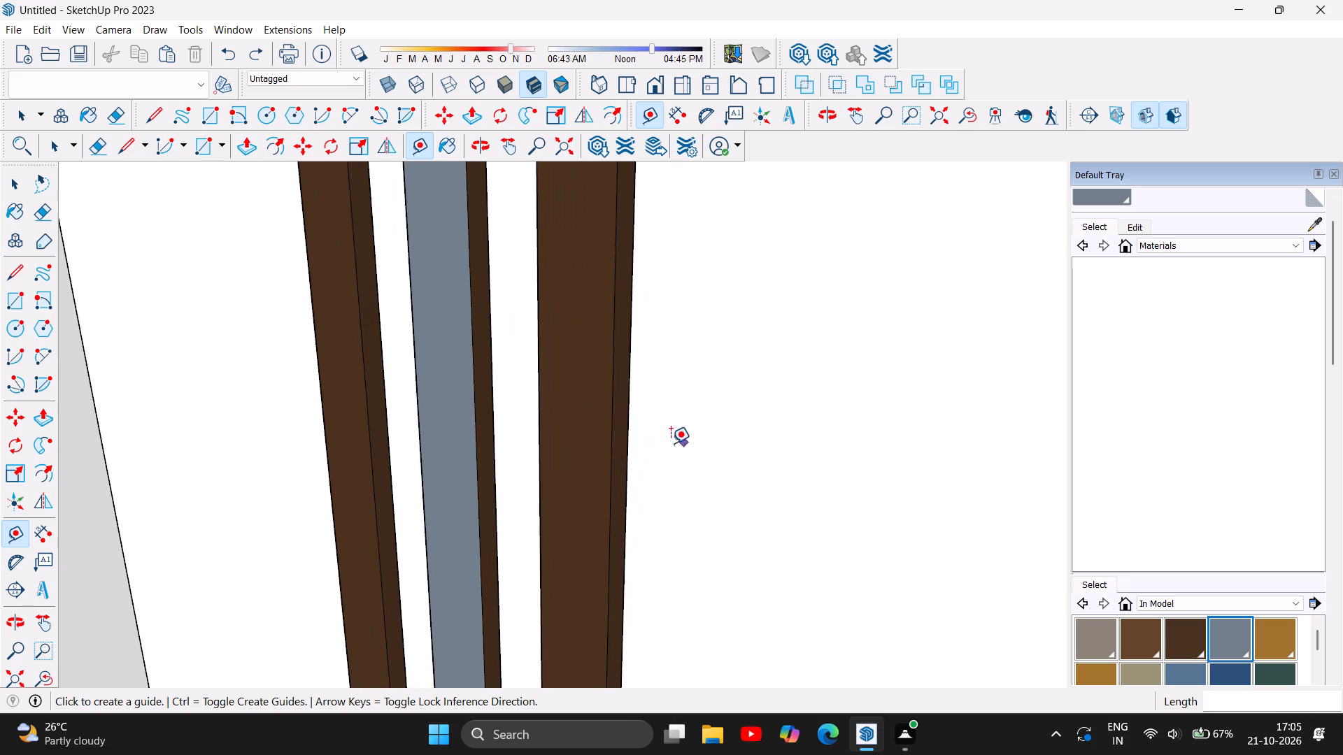
left_click(627, 454)
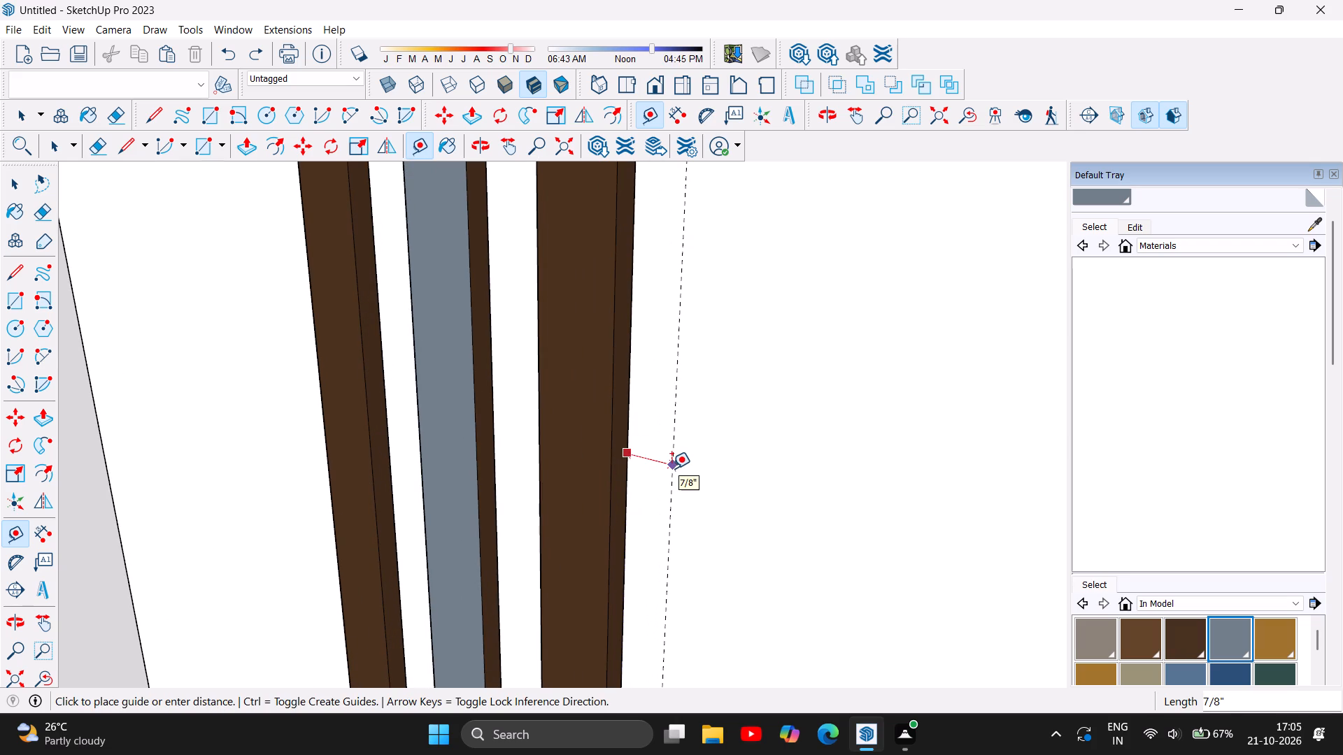
type("1.5")
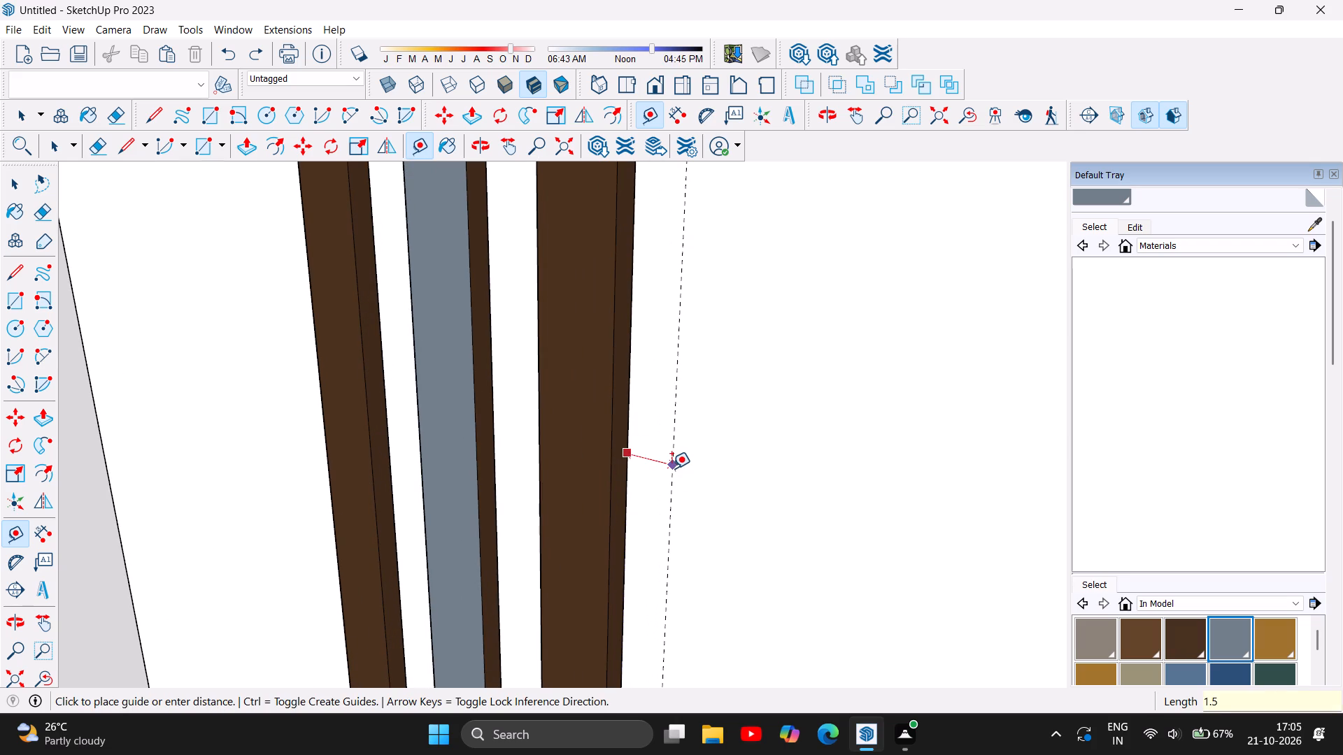
key("Return")
left_click(706, 474)
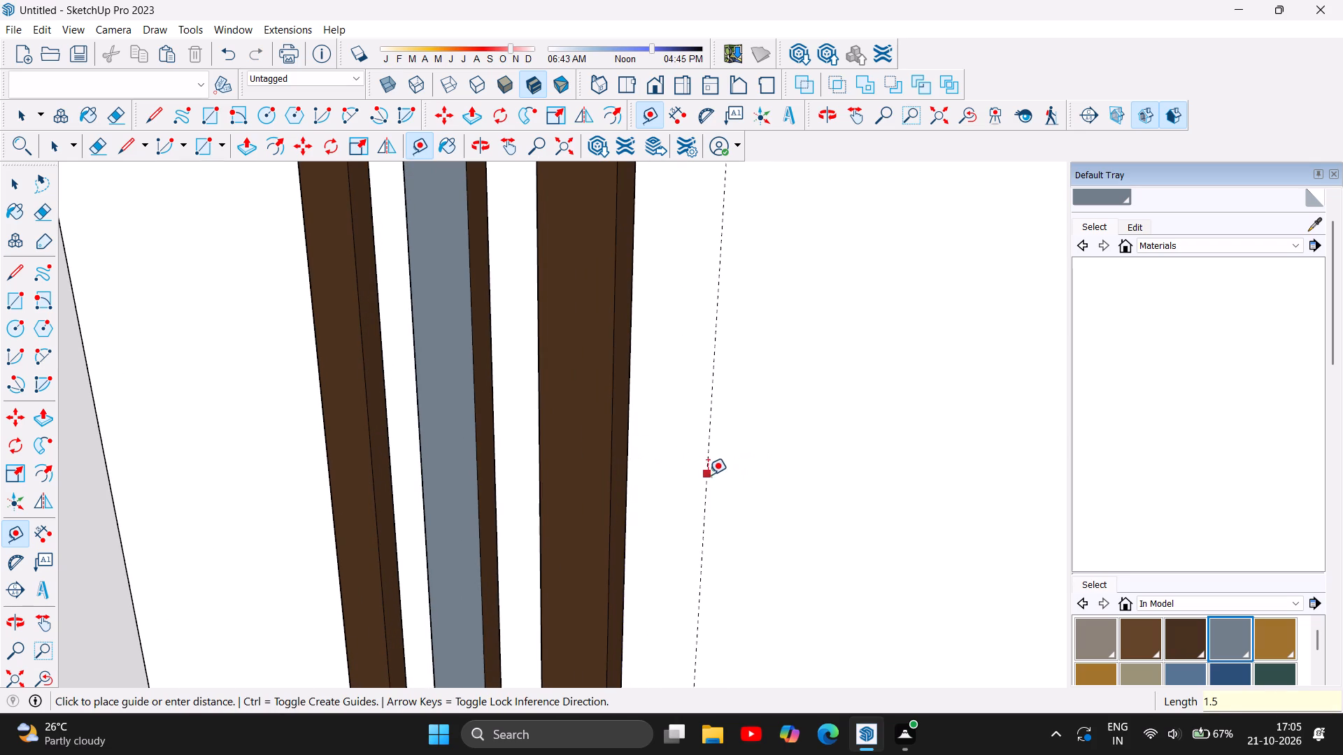
type("1.5")
key("Return")
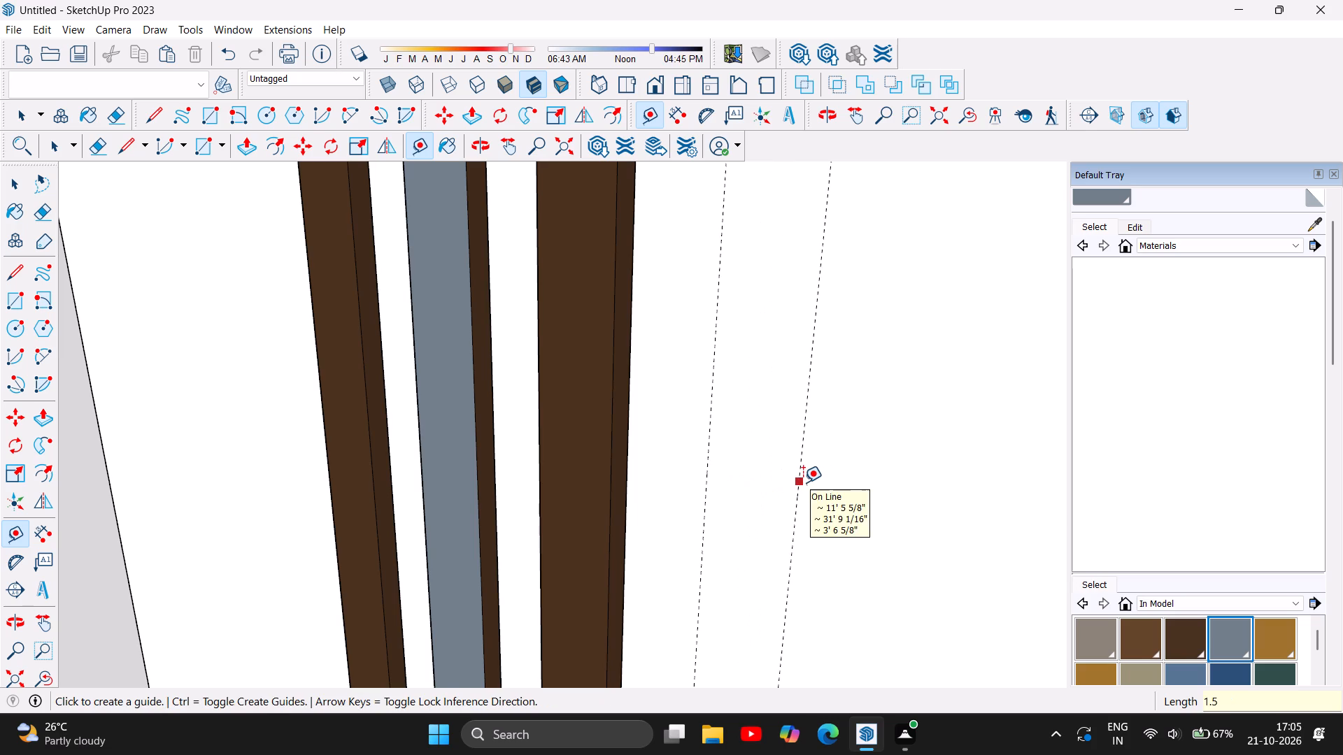
left_click(803, 482)
type("1.5")
key("Return")
Add five more parallel vertical guides at 1.5" spacing, continuing from the outermost guide toward the wall shelf.
scroll(683, 491, "down", 5)
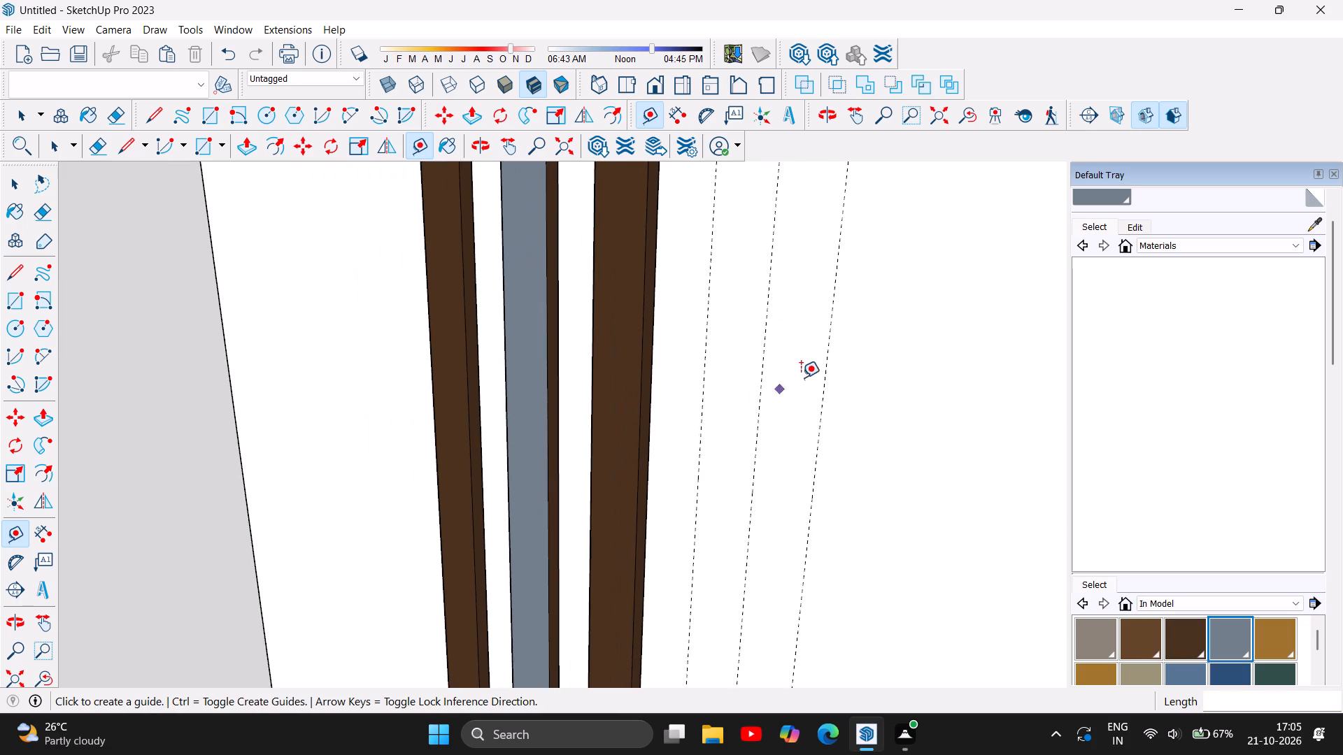
scroll(801, 377, "down", 18)
scroll(779, 512, "down", 6)
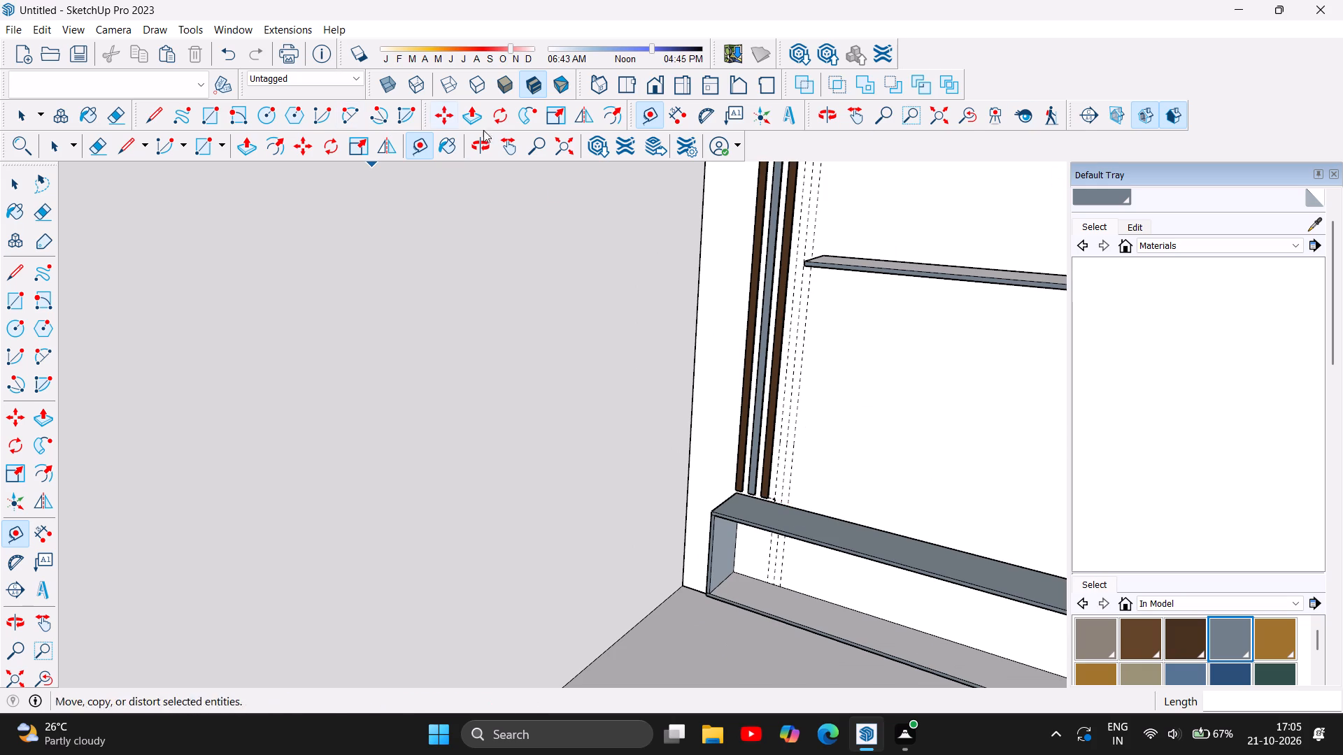
left_click(475, 145)
left_click_drag(646, 521, 776, 497)
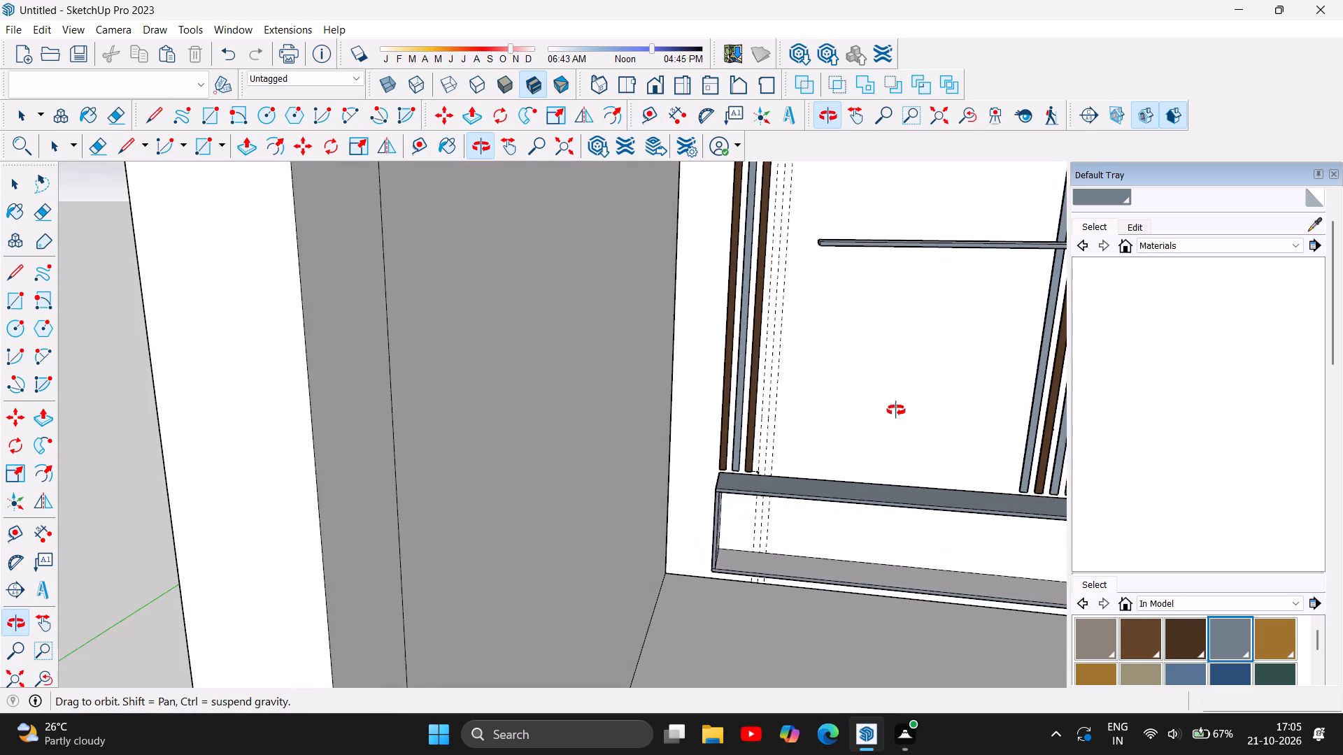
scroll(876, 208, "up", 4)
scroll(767, 414, "up", 5)
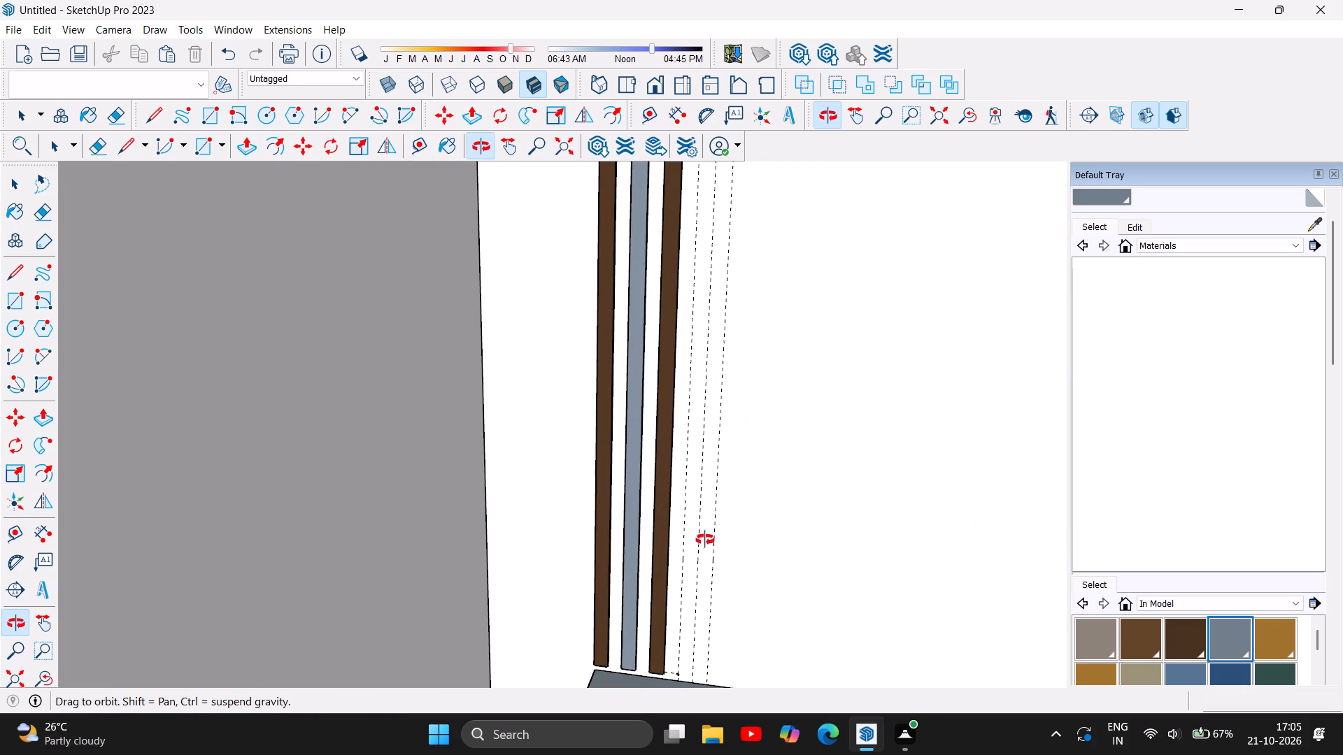
scroll(718, 552, "up", 3)
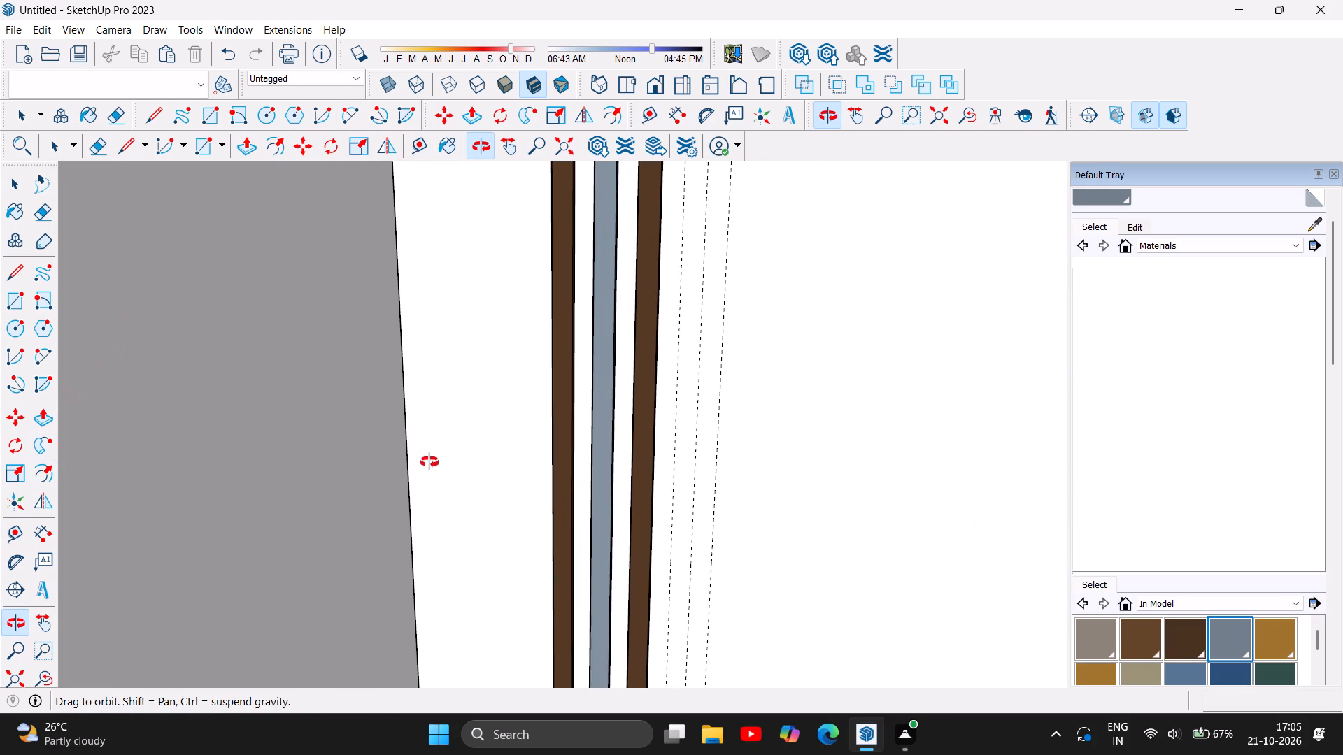
key("t")
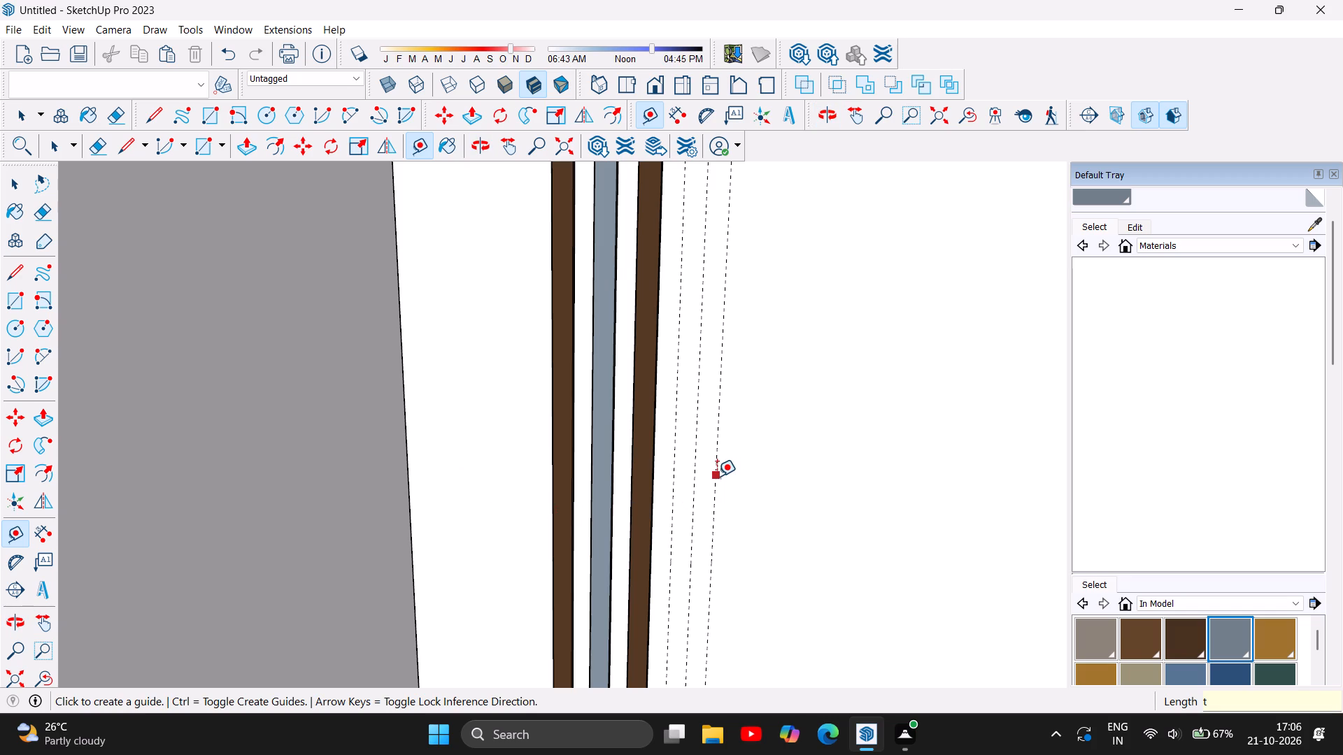
left_click(717, 476)
type("1.5")
key("Return")
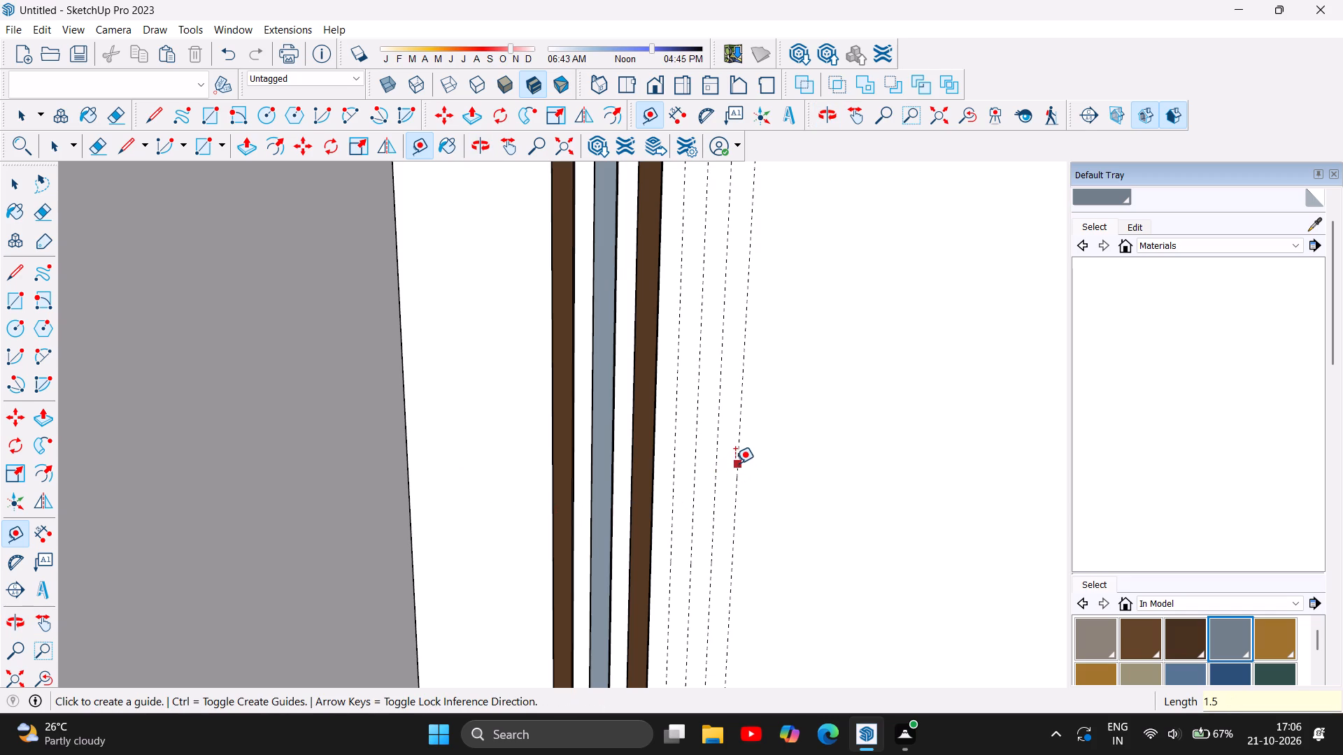
left_click(735, 463)
type("1.5")
key("Return")
left_click(760, 454)
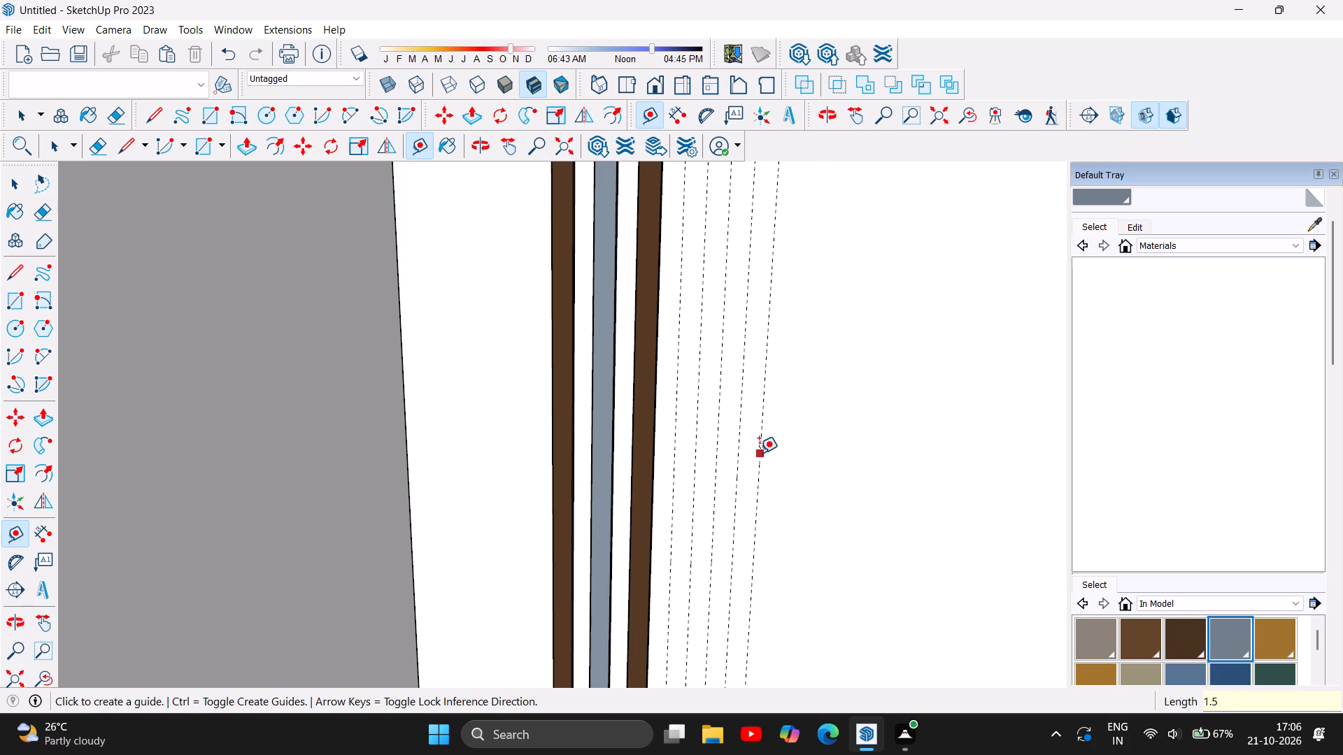
type("1.5")
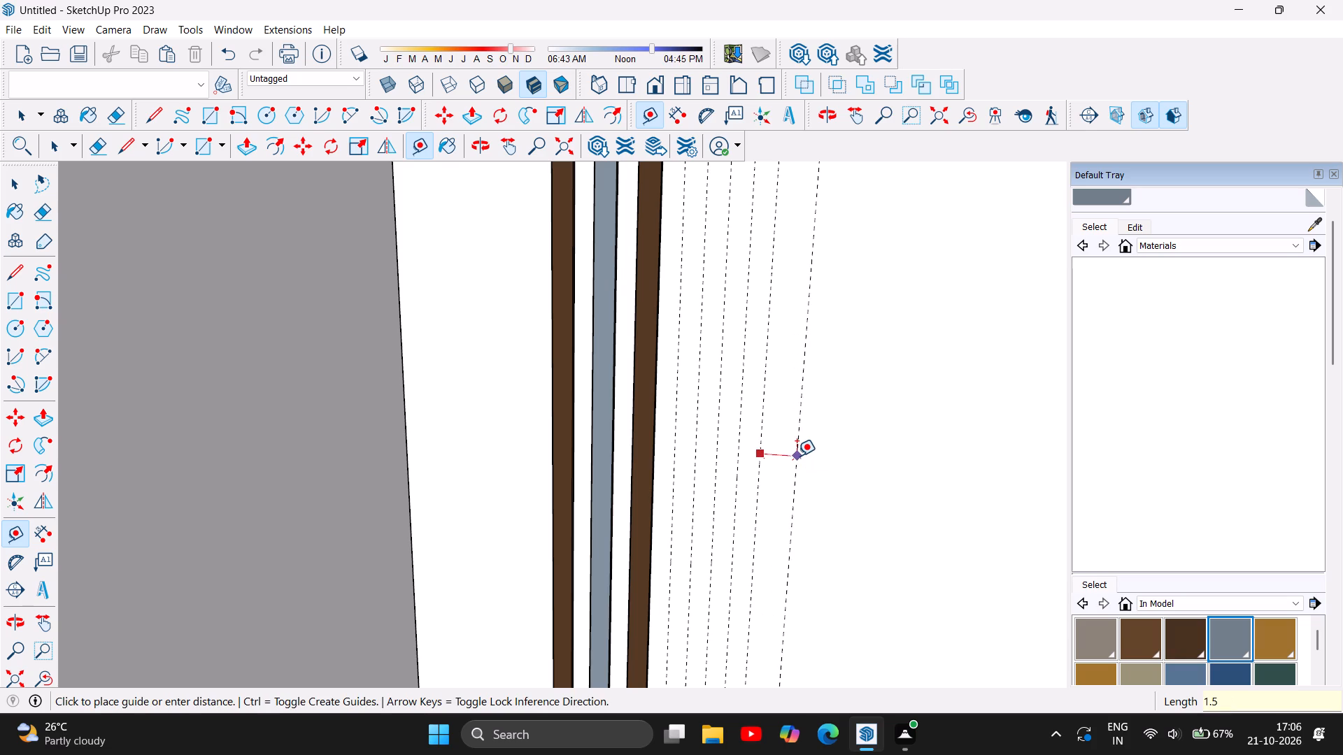
key("Return")
left_click(778, 462)
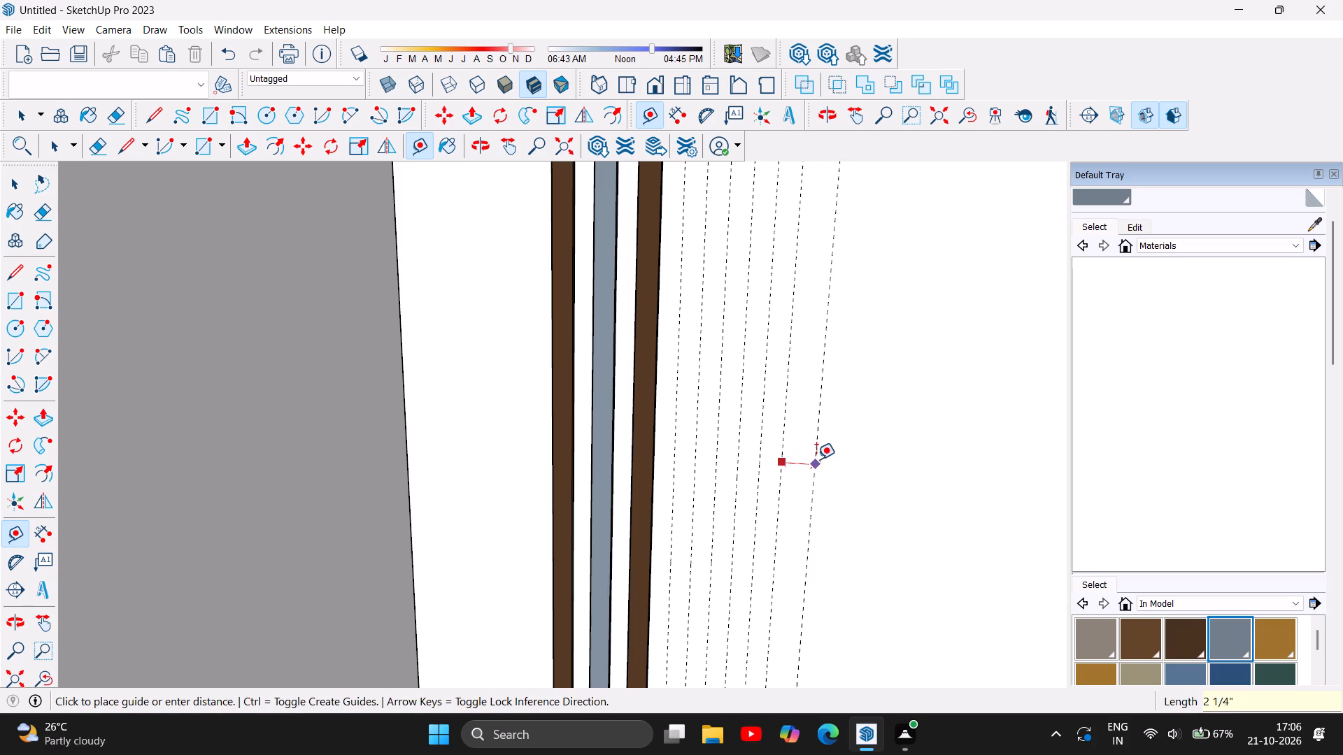
type("1.5")
key("Return")
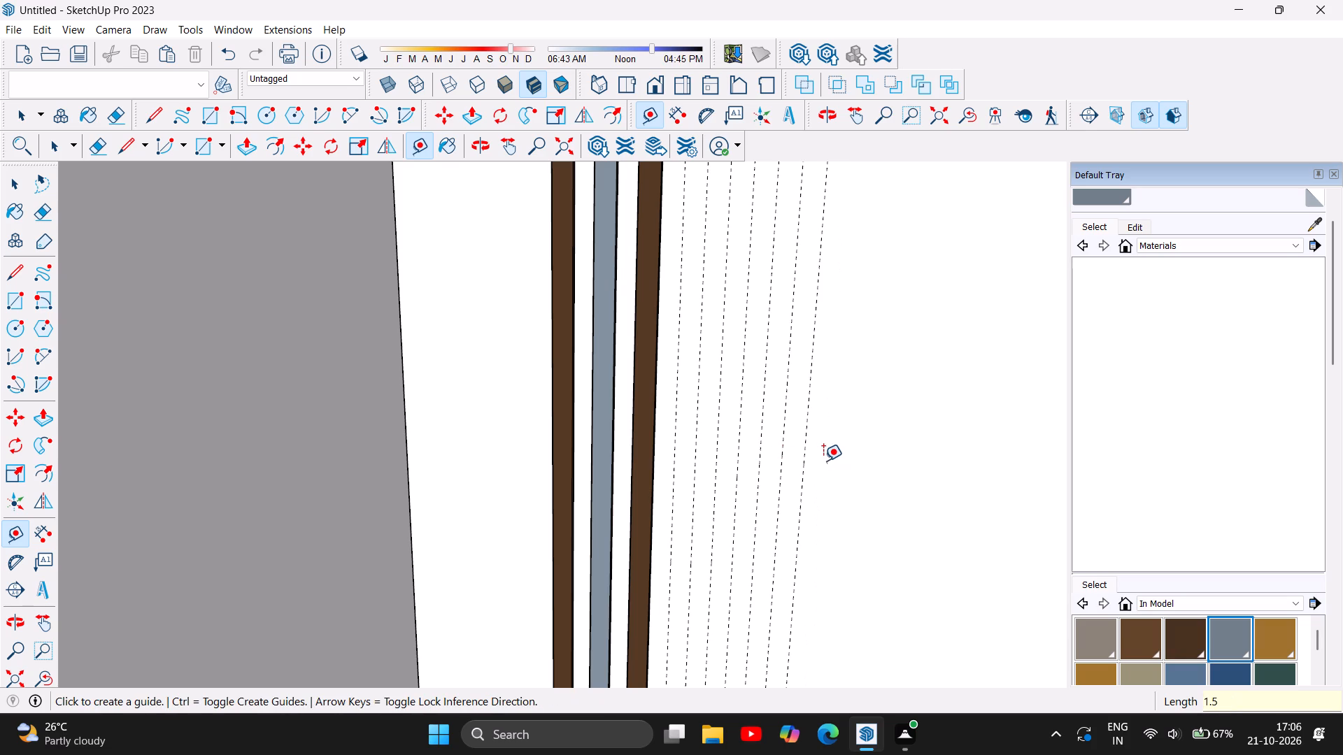
left_click(805, 445)
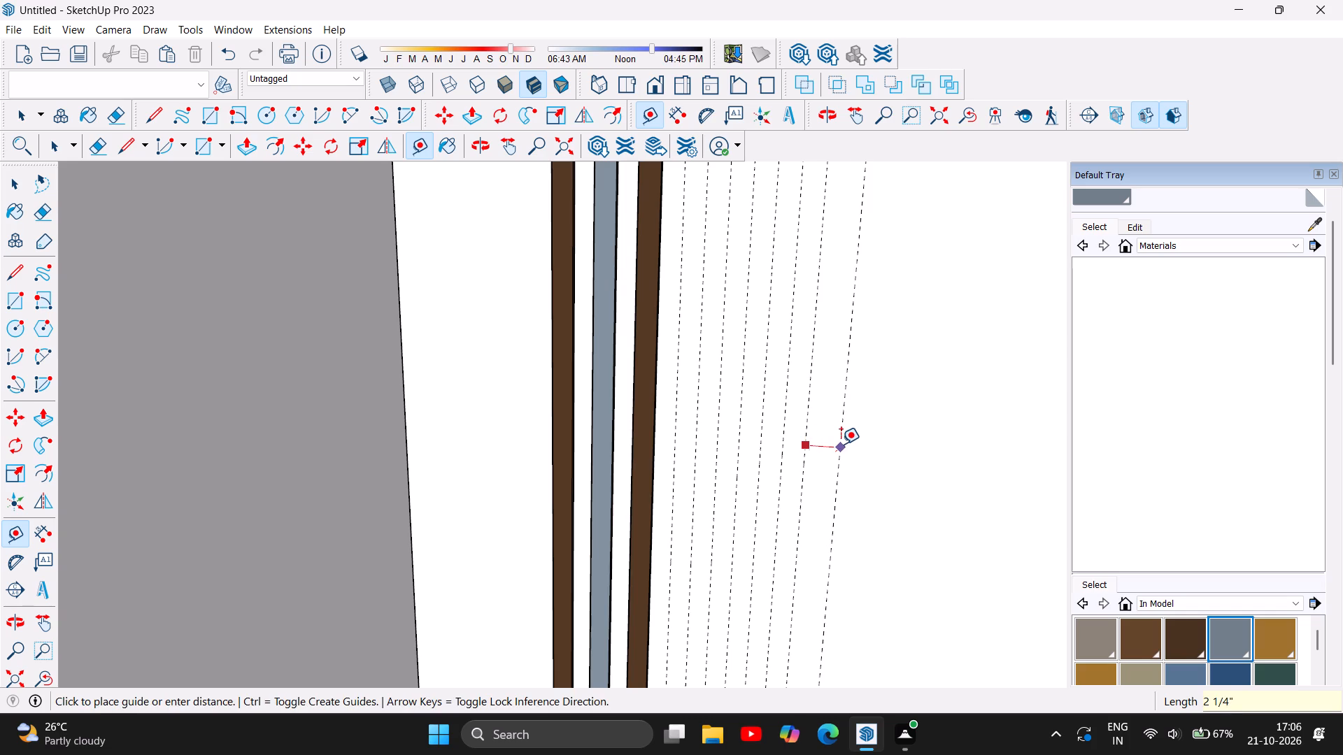
type("1.5")
key("Return")
scroll(768, 461, "down", 9)
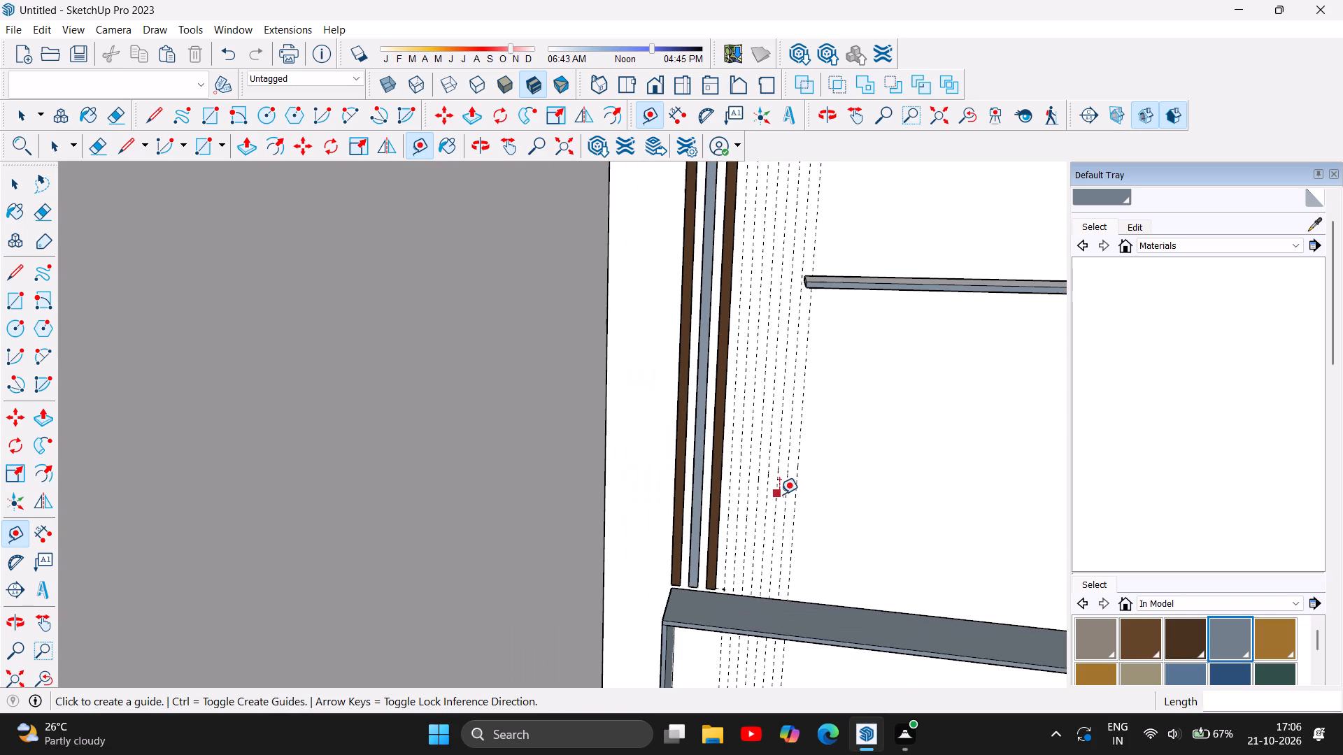
Examine the guide series against the wall shelf, the opposite slat group and the rest of the TV wall.
scroll(811, 295, "up", 12)
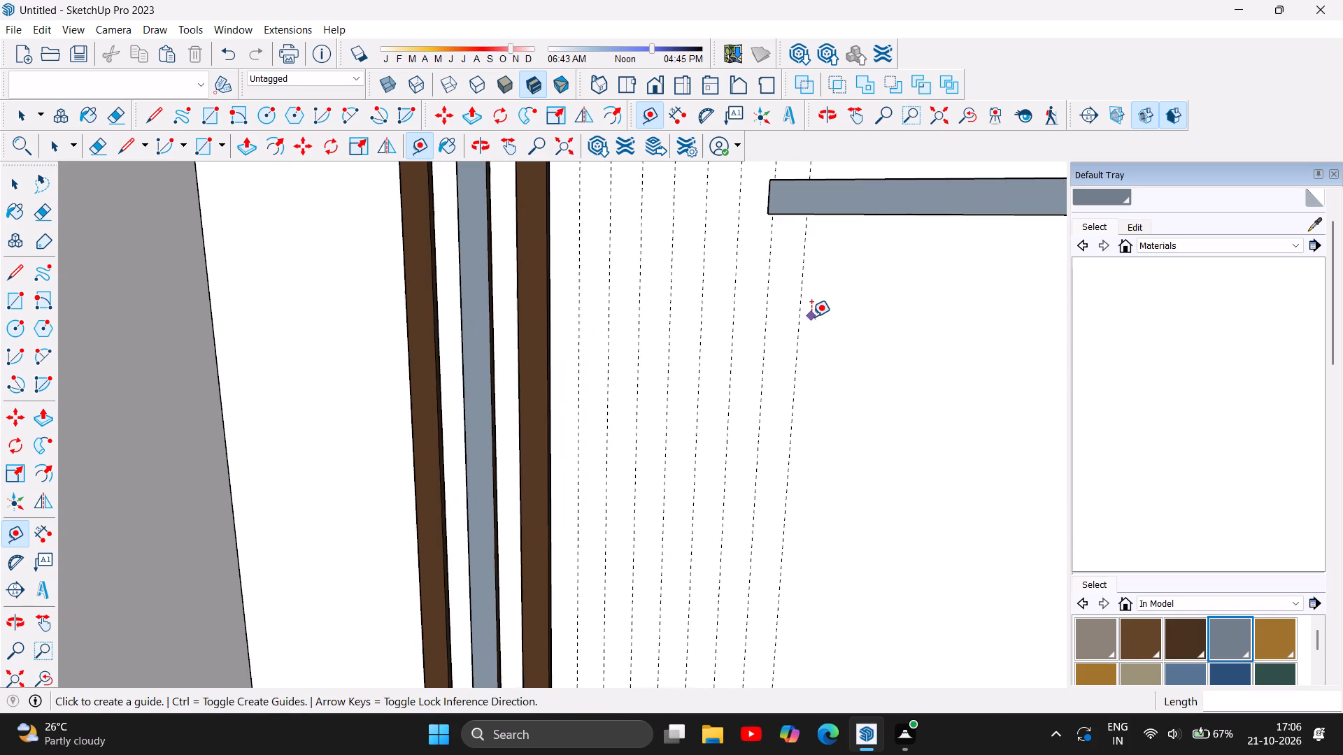
scroll(811, 317, "up", 1)
scroll(828, 375, "down", 13)
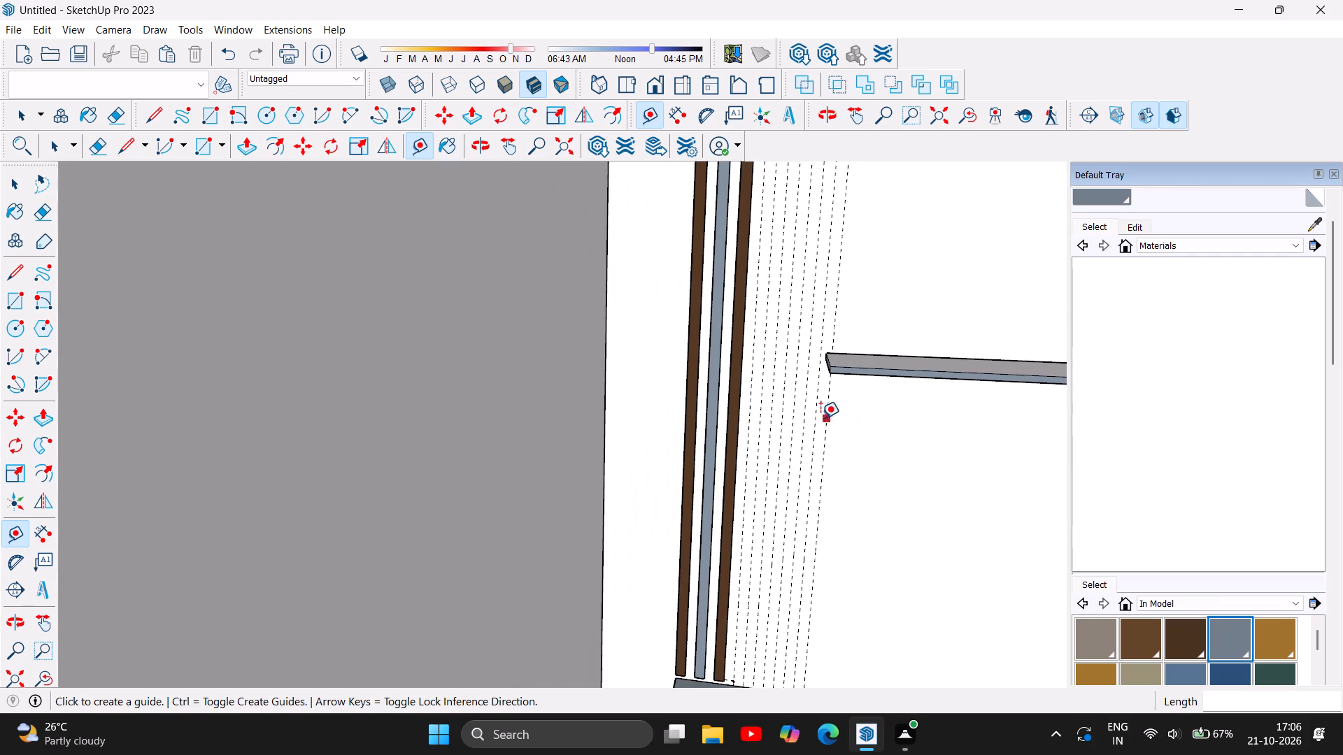
scroll(708, 436, "down", 10)
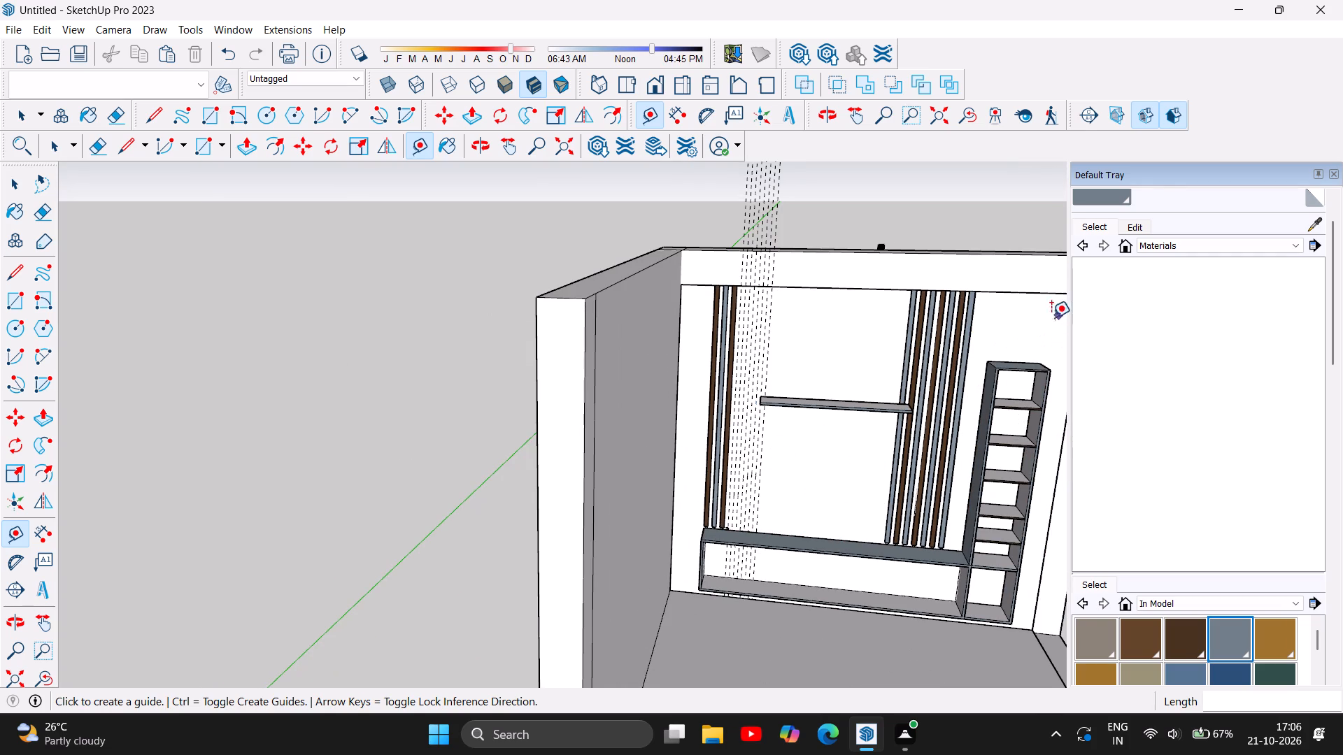
scroll(485, 437, "down", 3)
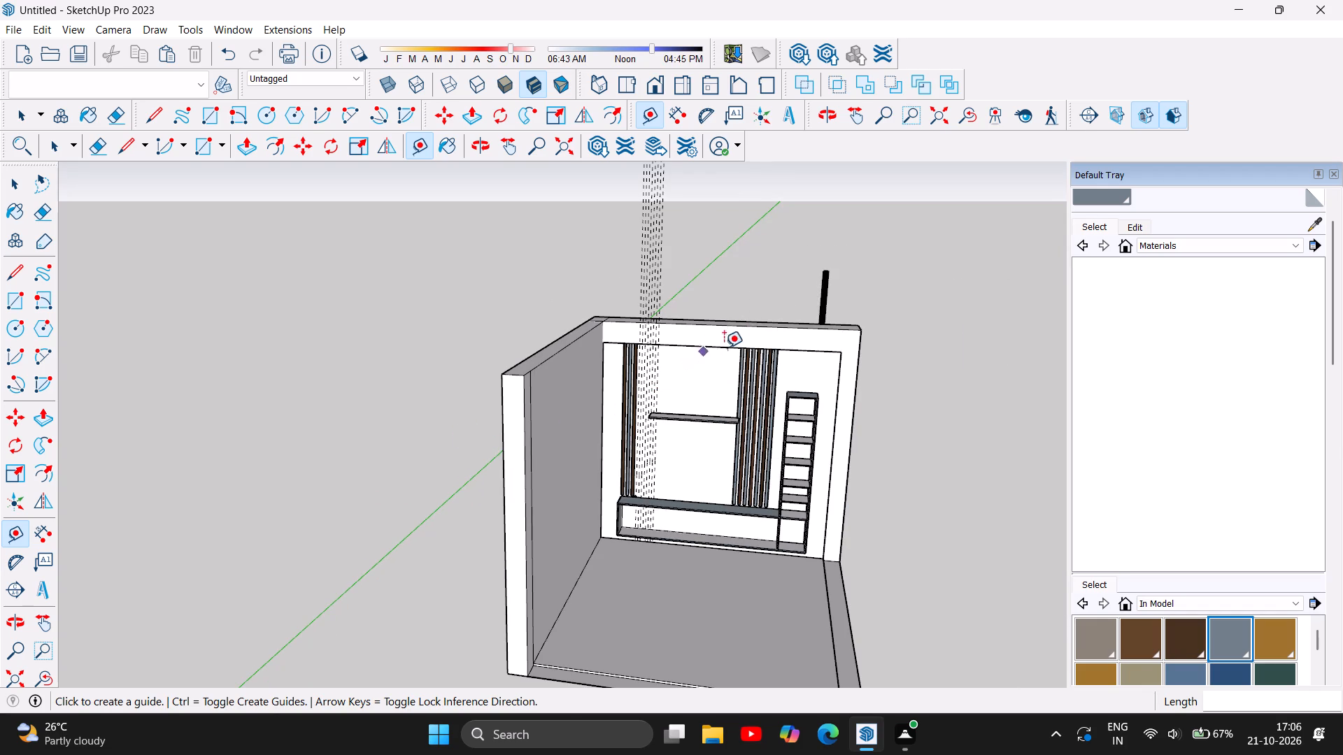
Add four more parallel vertical guides at 1.5" spacing above the wall shelf, continuing from the outermost guide toward the opposite slat group.
scroll(768, 368, "up", 5)
scroll(655, 389, "up", 2)
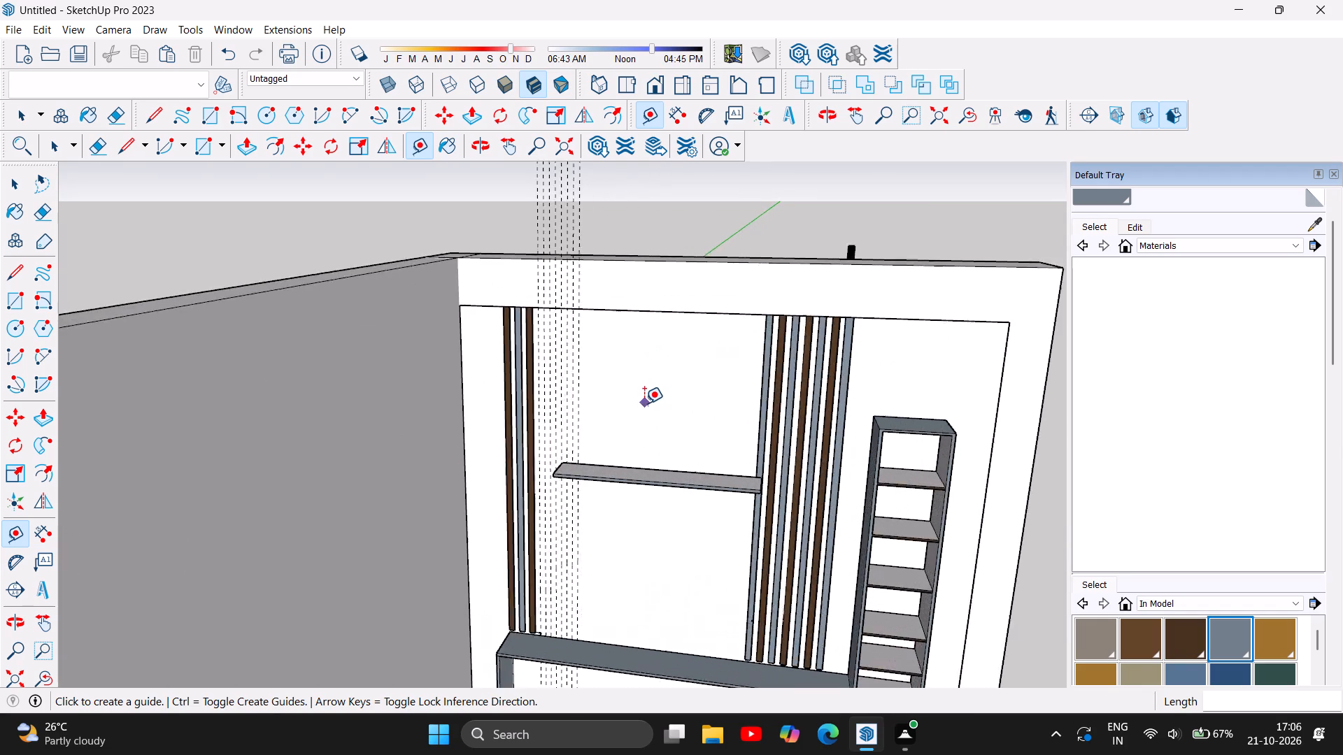
scroll(644, 403, "up", 8)
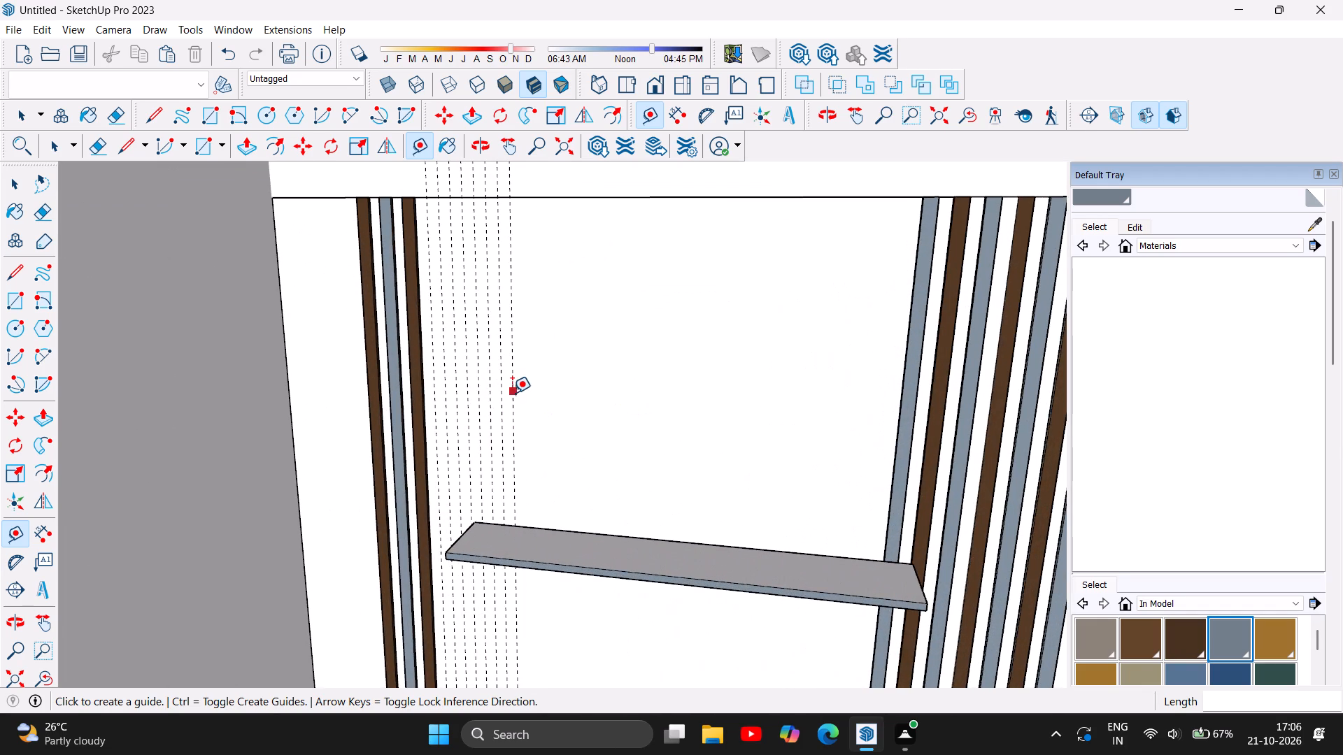
left_click(512, 393)
type("1.5")
key("Return")
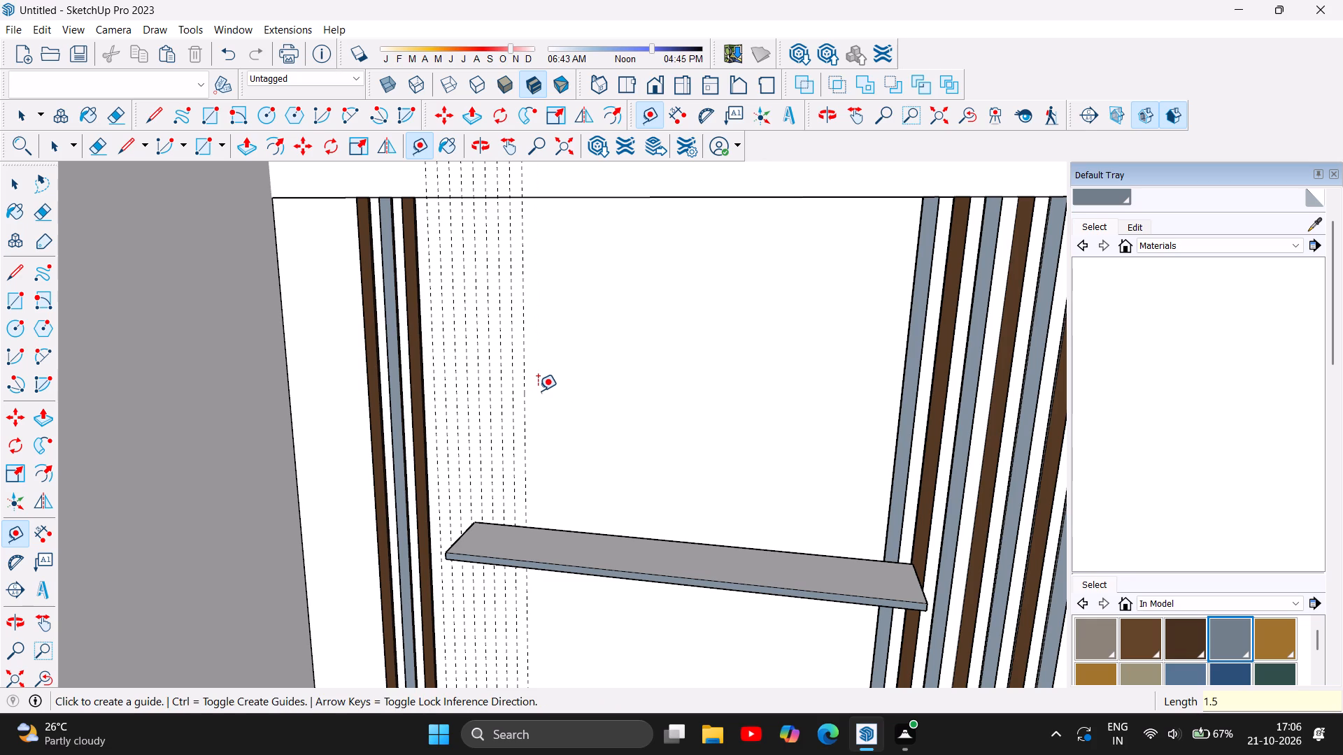
left_click(523, 371)
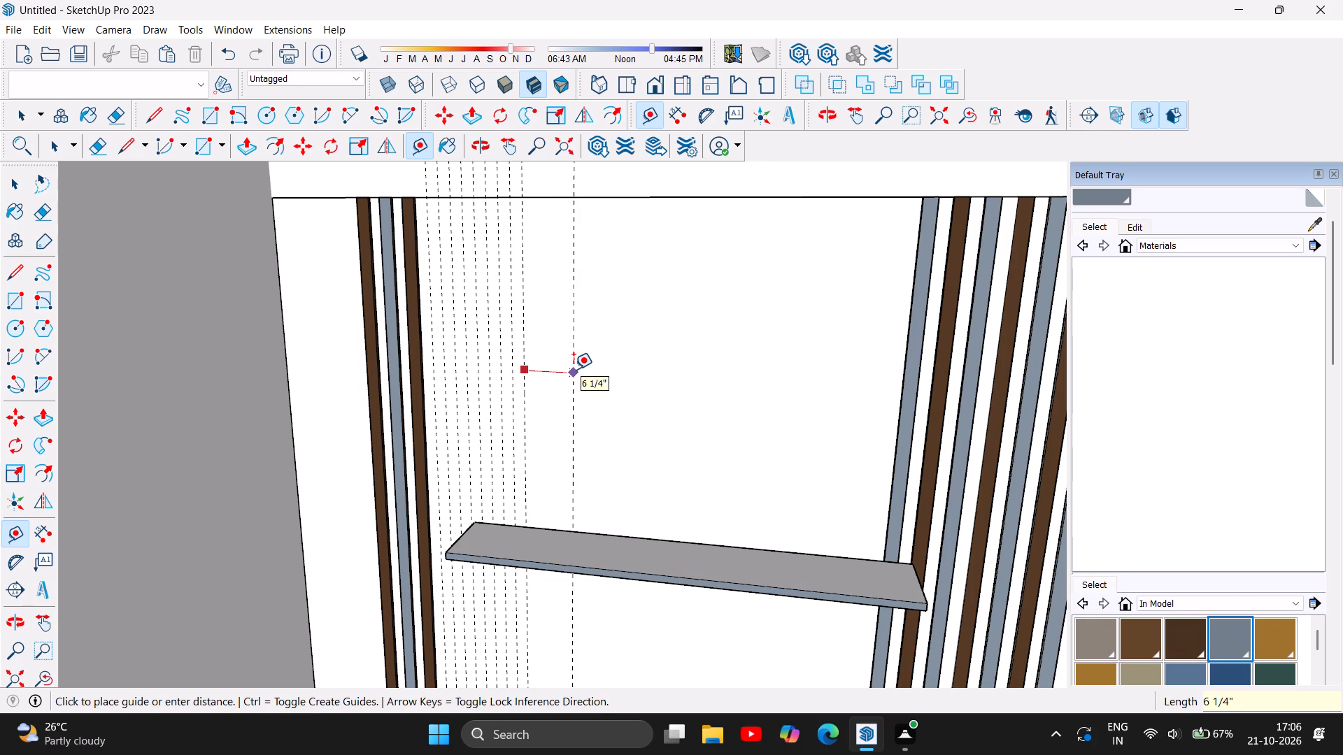
type("1.5")
key("Return")
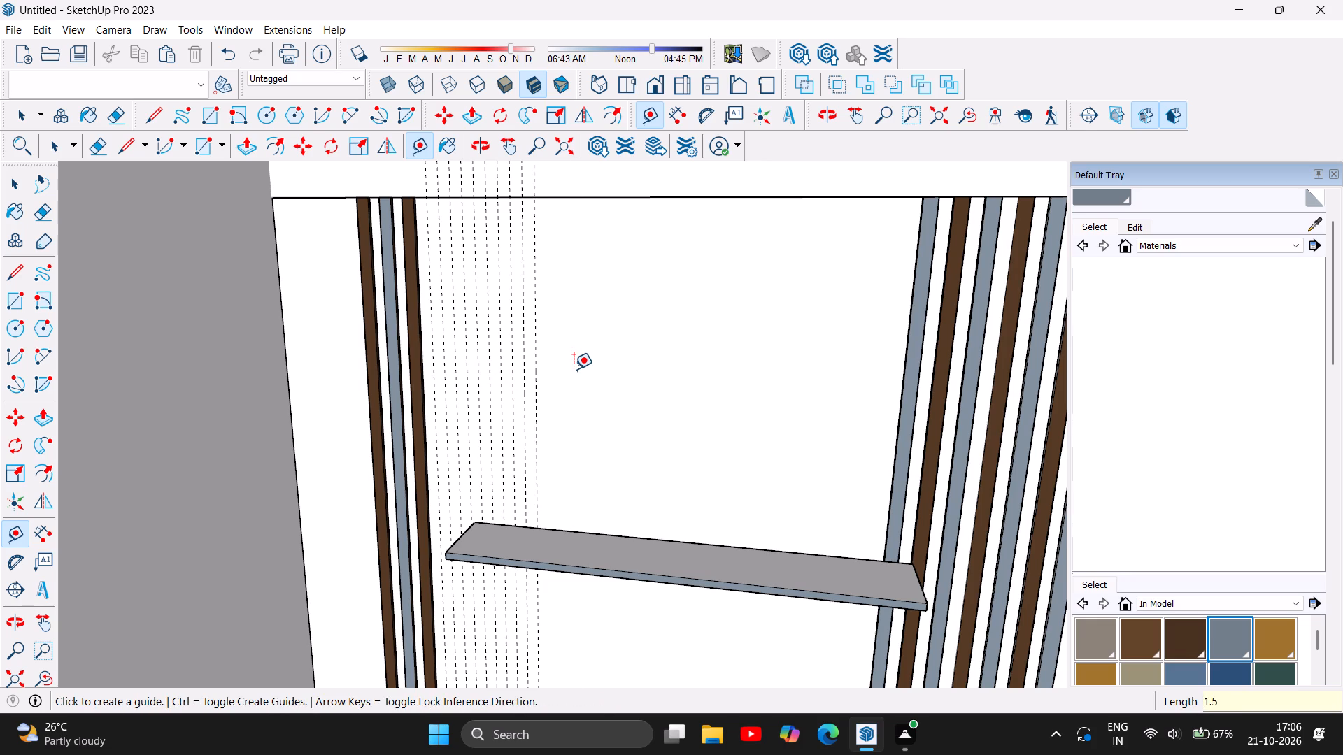
left_click(537, 360)
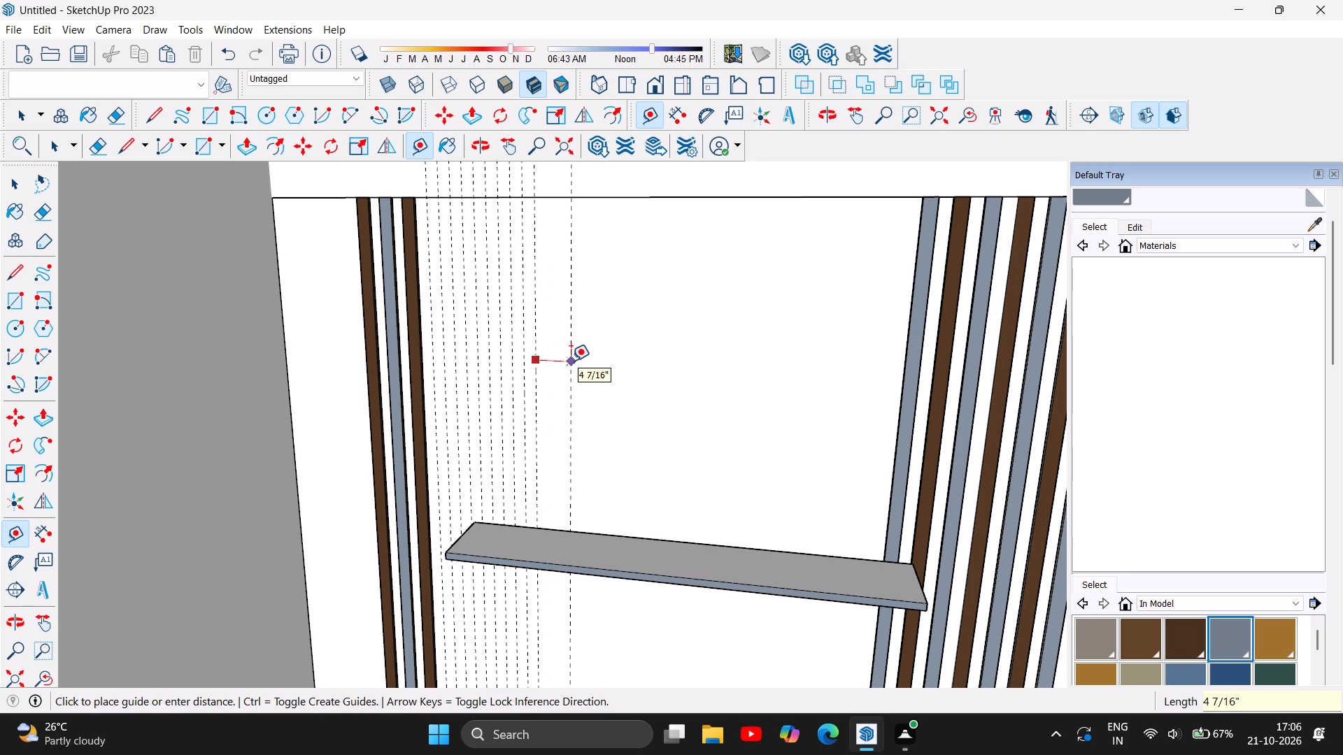
type("1.5")
key("Return")
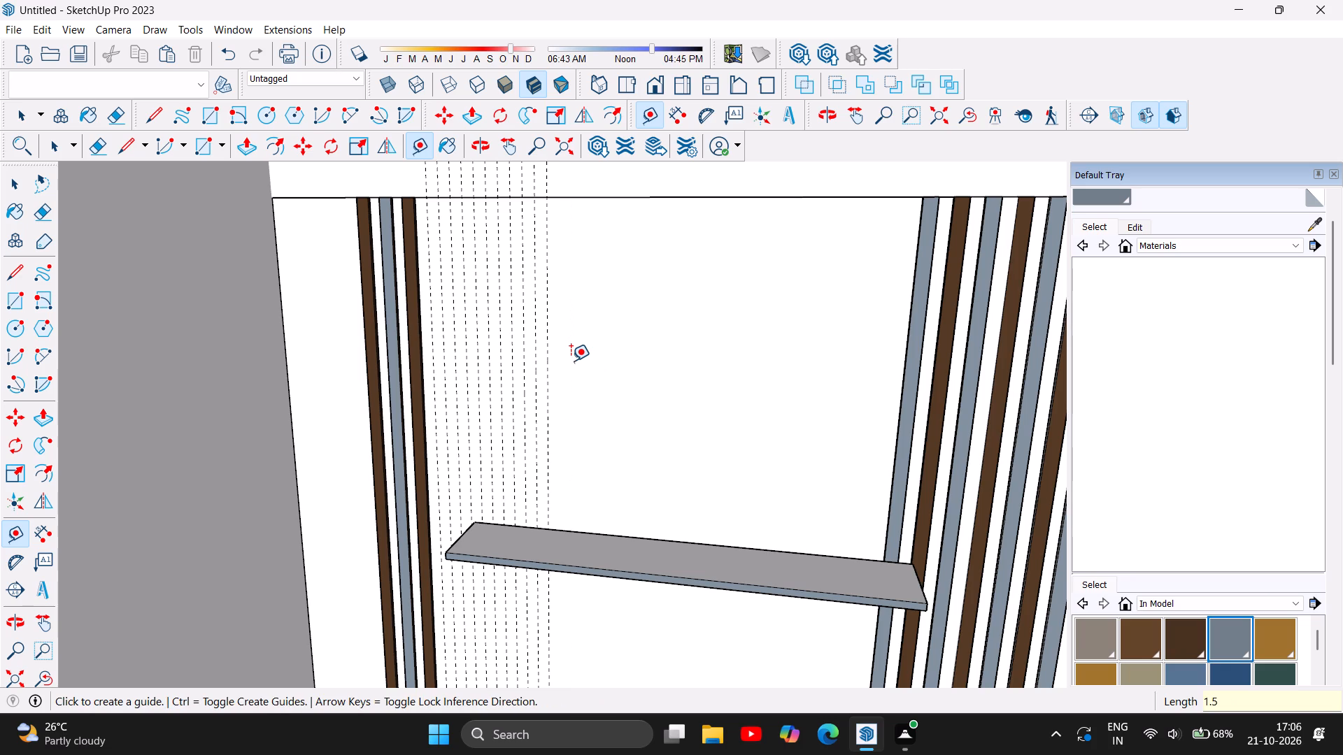
left_click(547, 373)
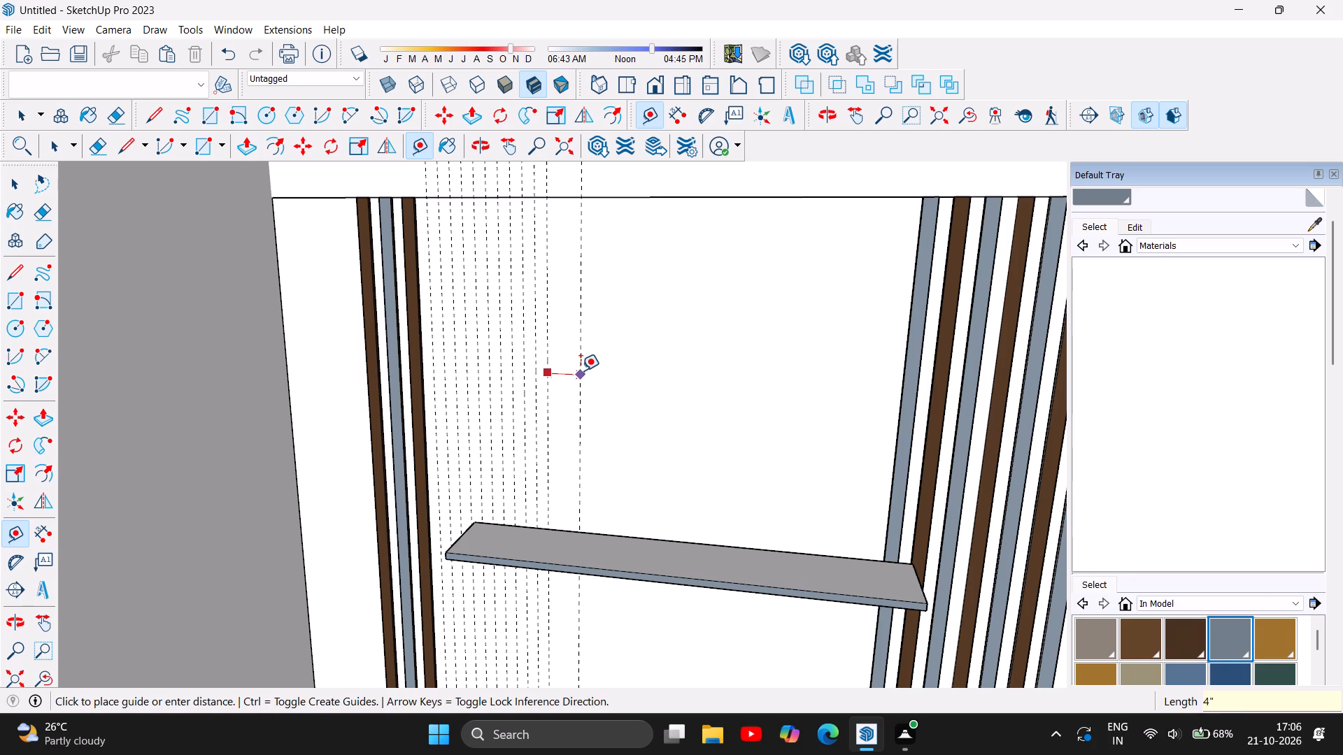
type("1.5")
key("Return")
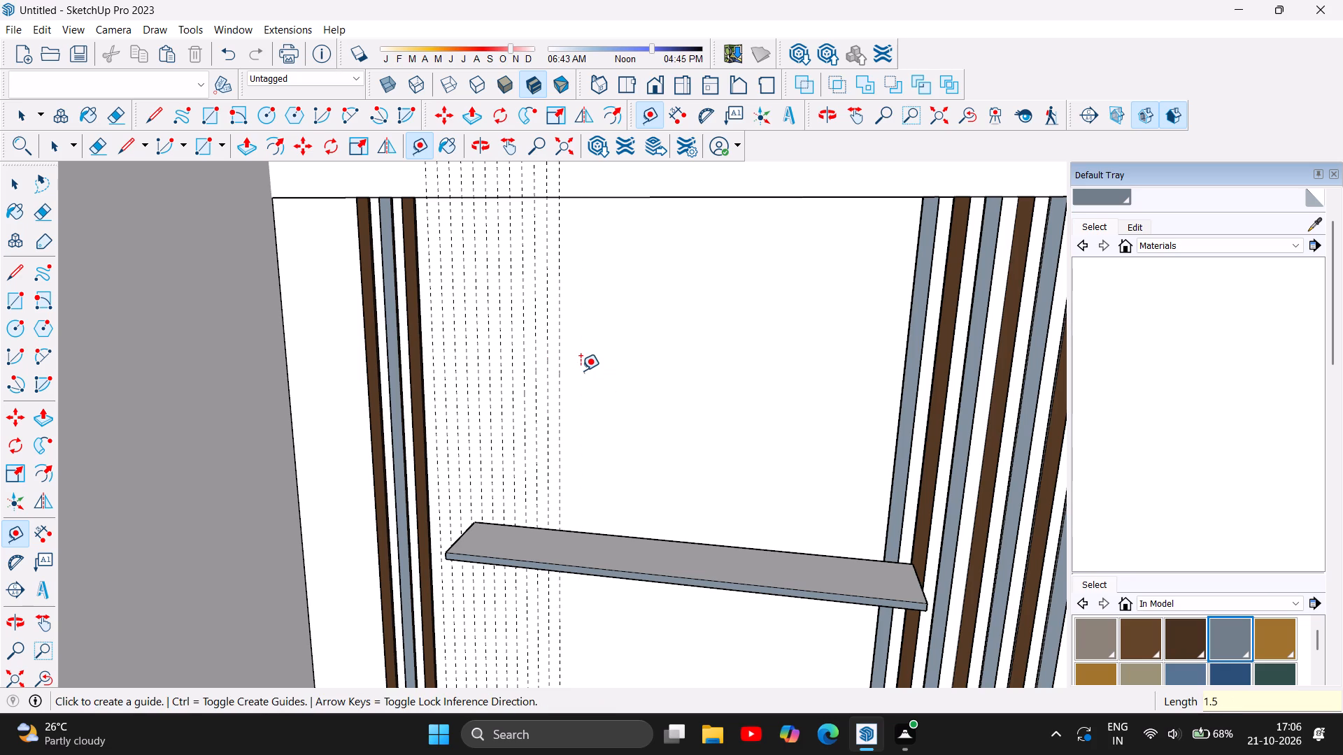
Continue the series from the outermost guide with four more vertical guides at 1.5" spacing toward the opposite slat group.
left_click(562, 379)
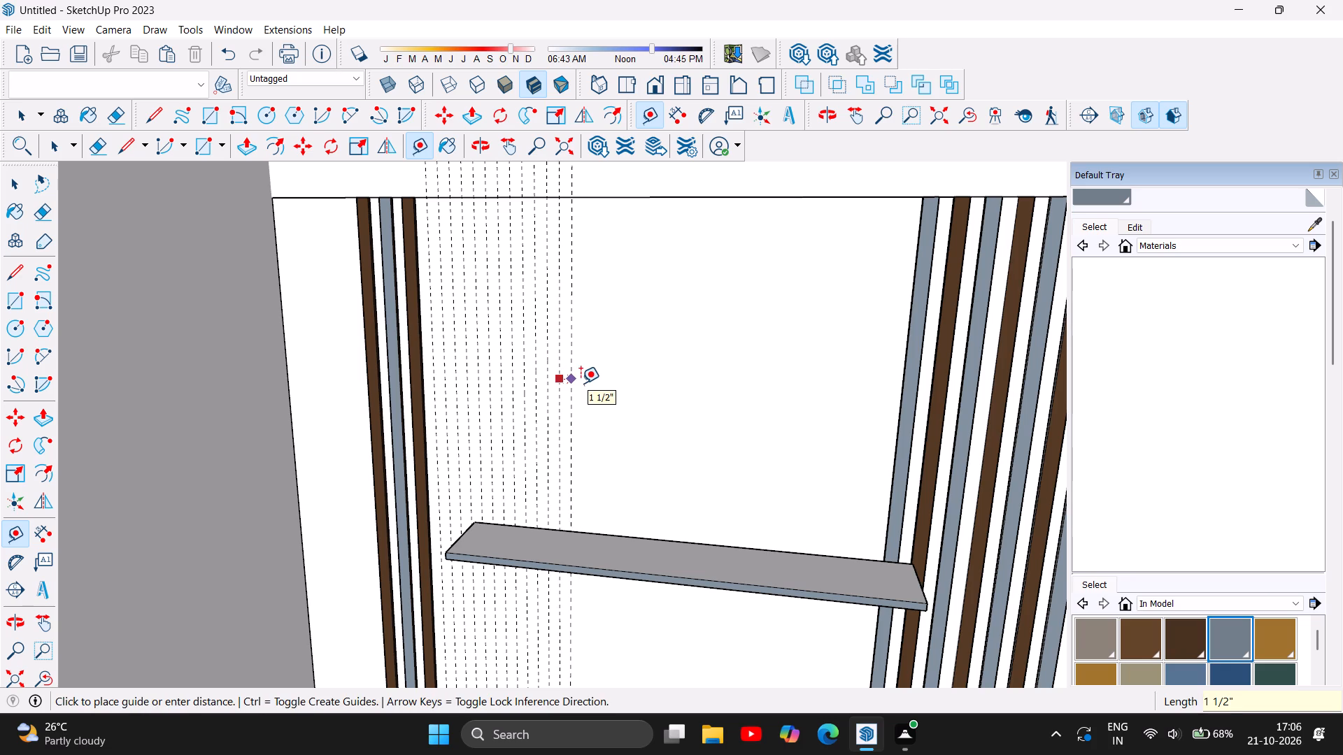
type("1.5")
key("Return")
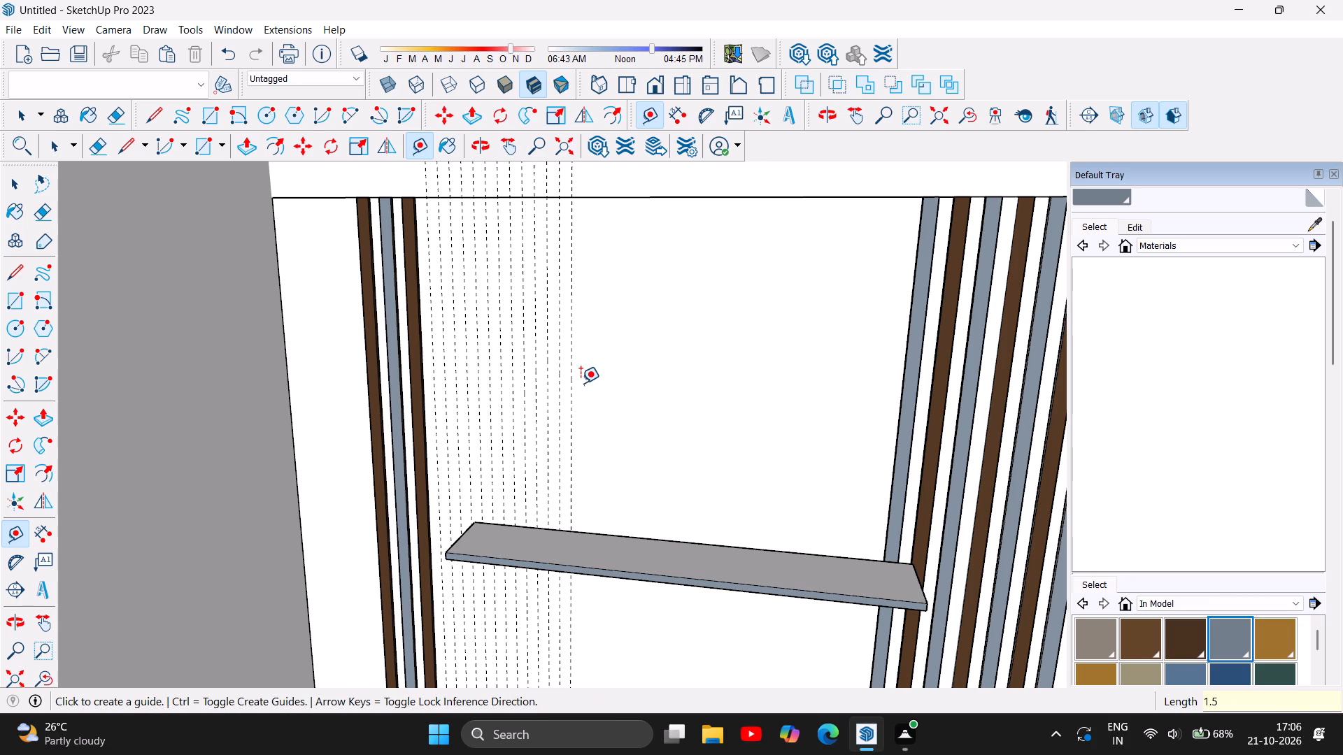
left_click(569, 388)
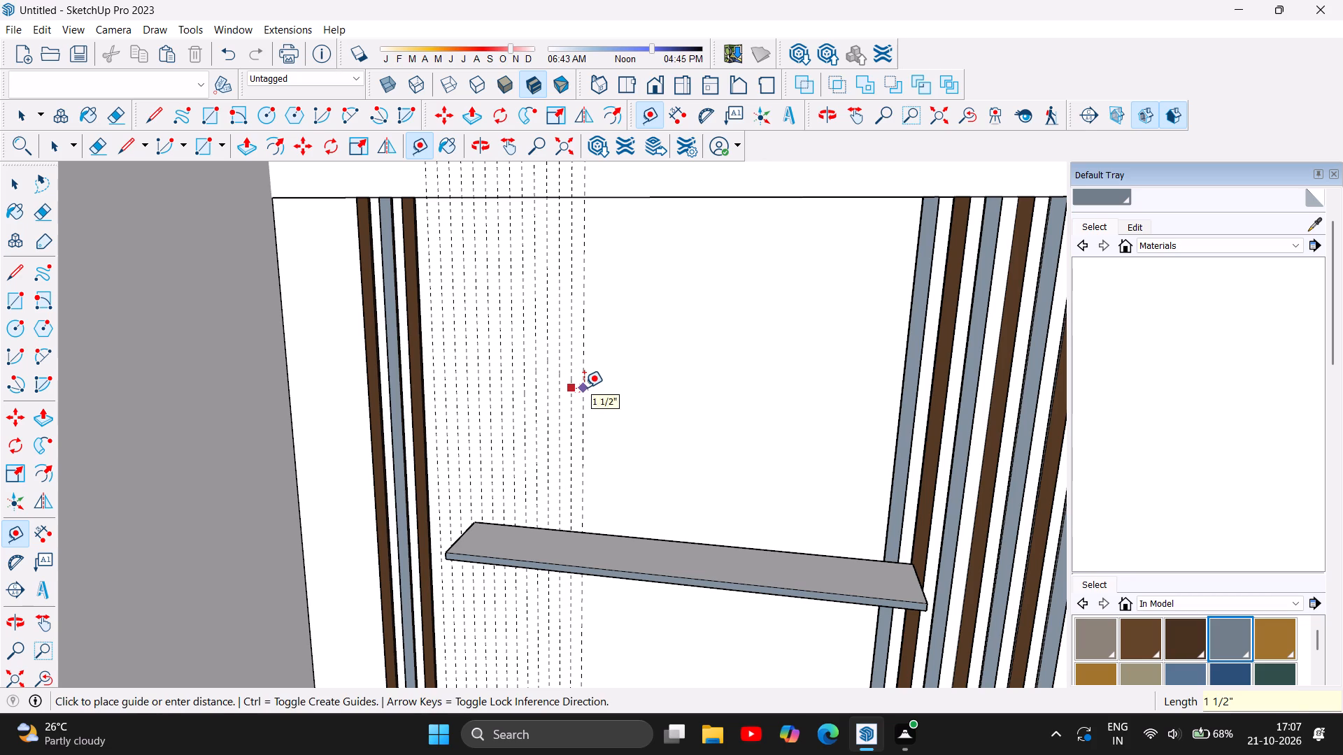
type("1.5")
key("Return")
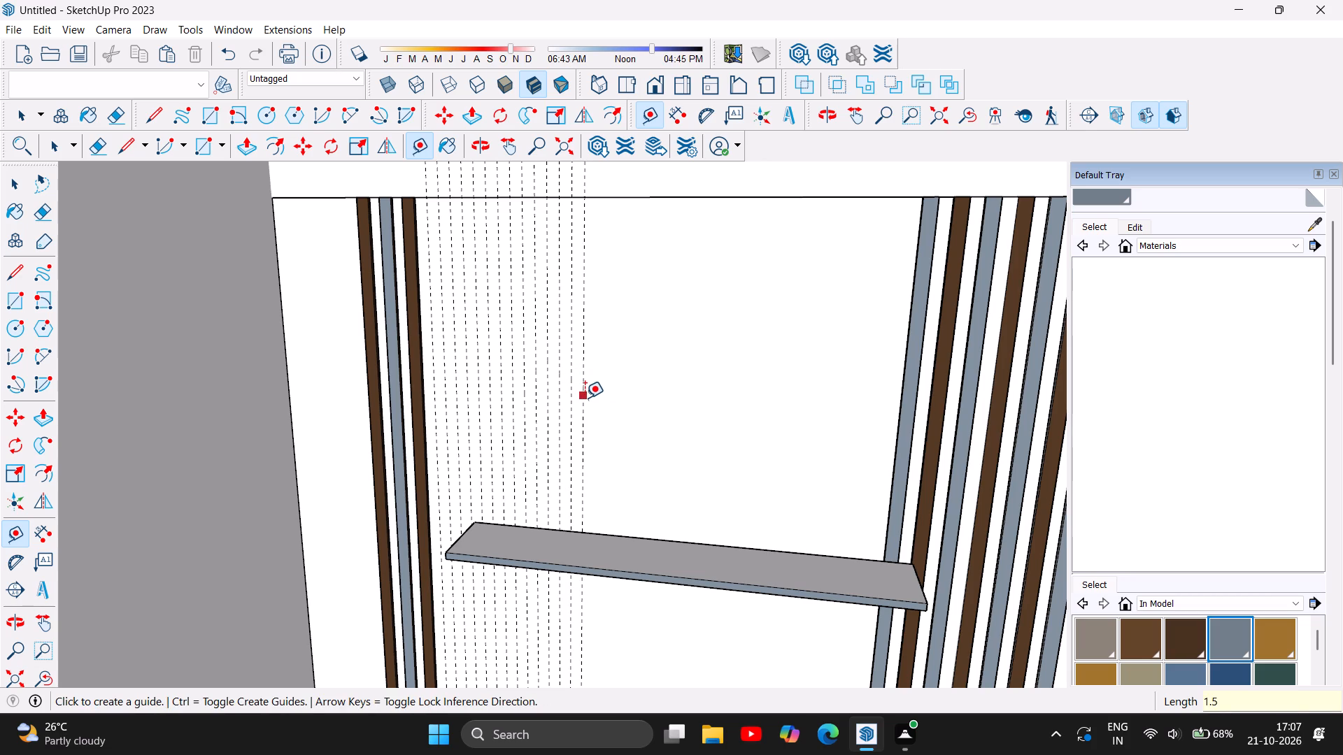
left_click(585, 398)
type("1.5")
key("Return")
left_click(593, 384)
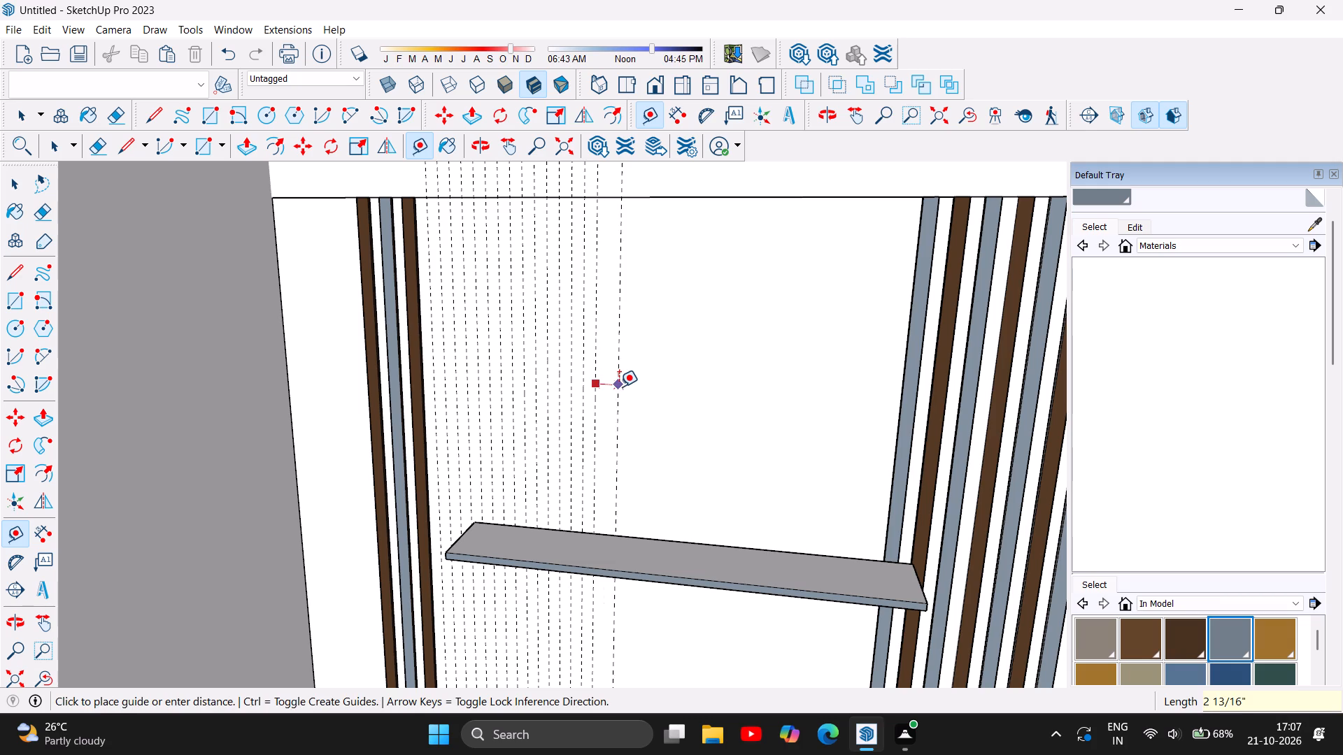
type("1.5")
key("Return")
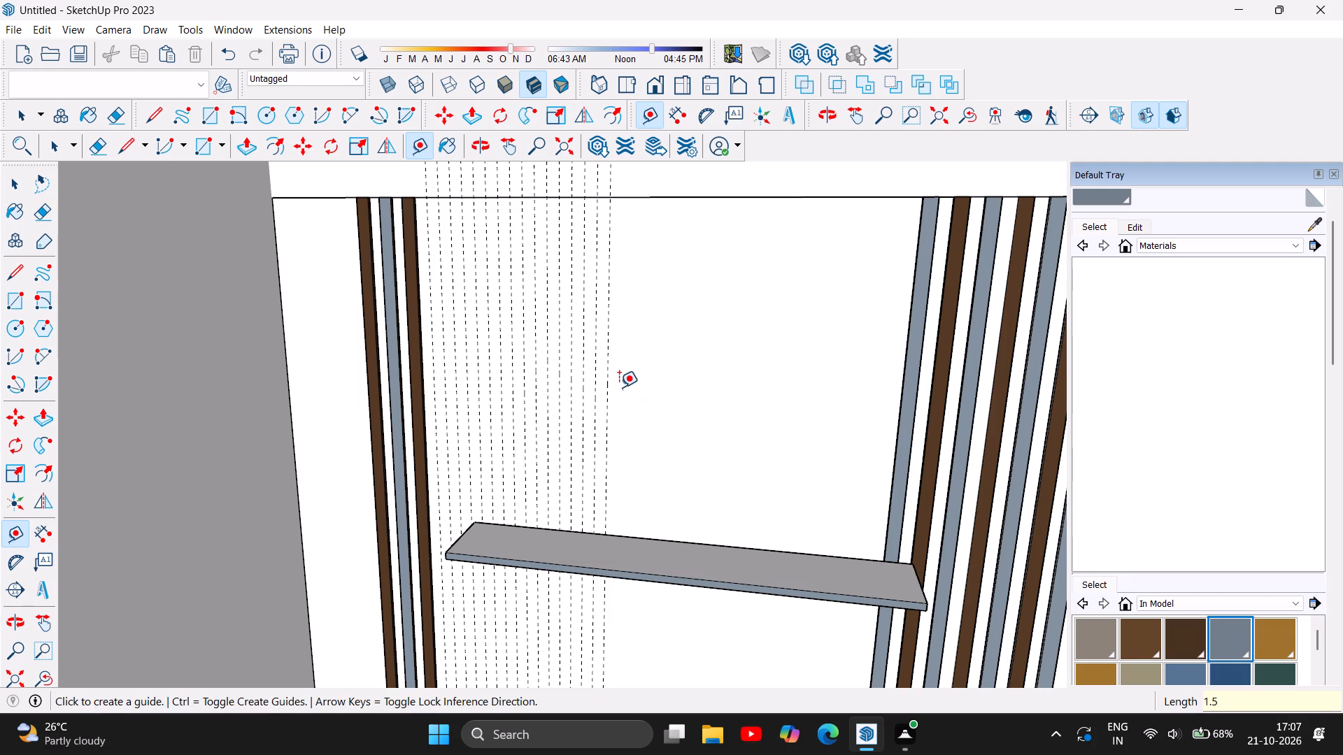
Offset four further vertical guides across the wall, each 1.5" beyond the previous one, toward the opposite slat group.
left_click(608, 384)
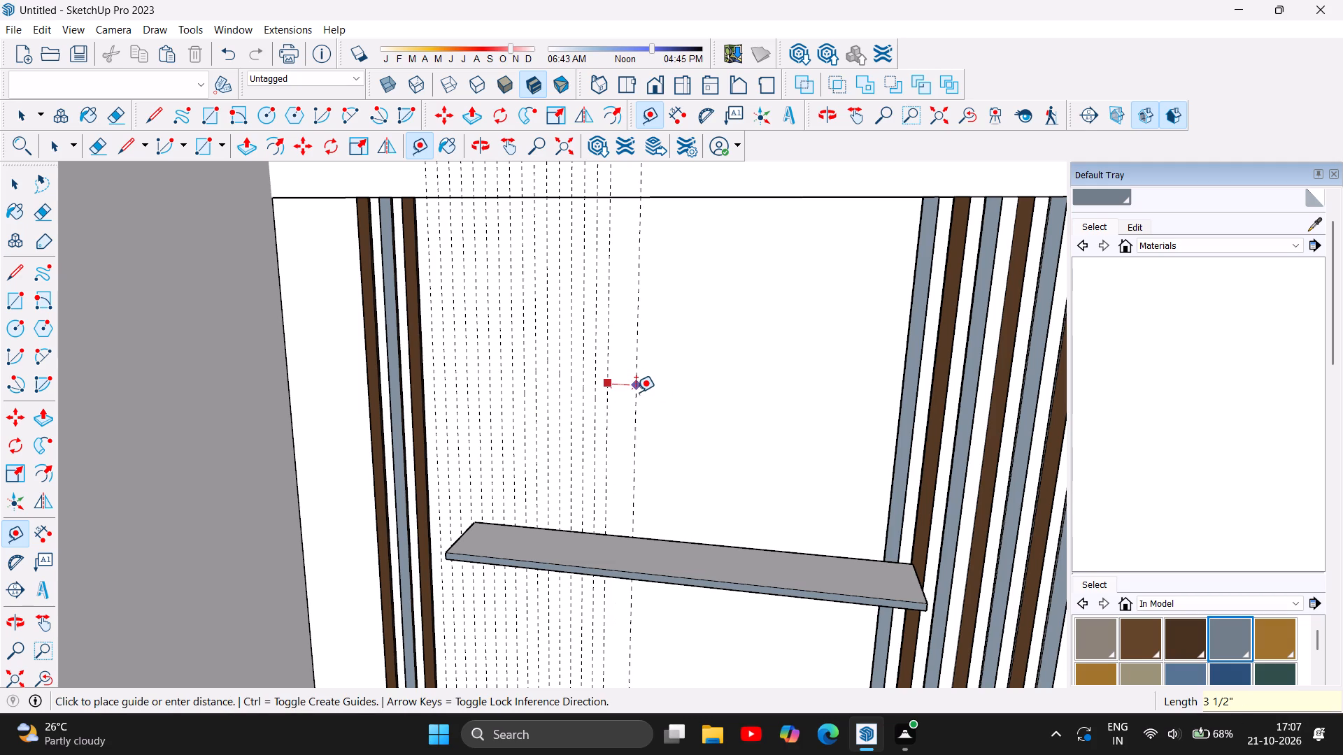
type("1.5")
key("Return")
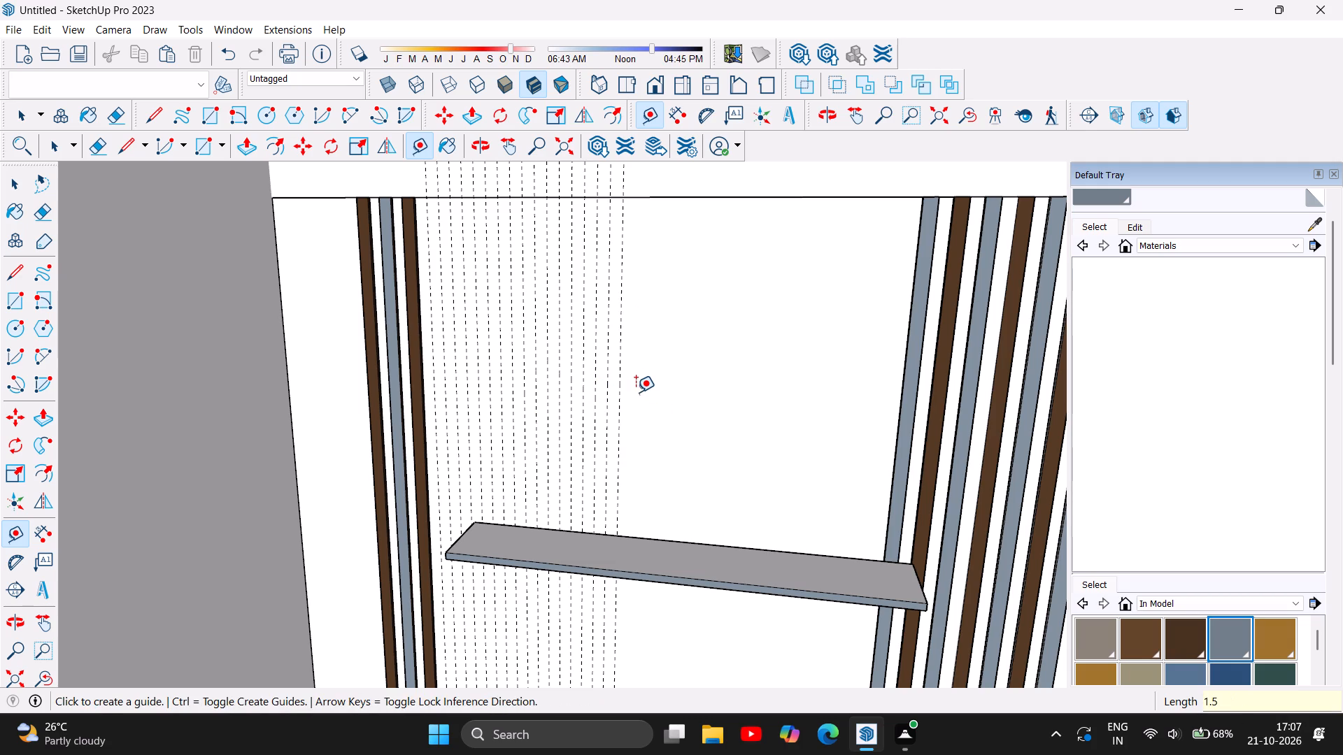
left_click(618, 361)
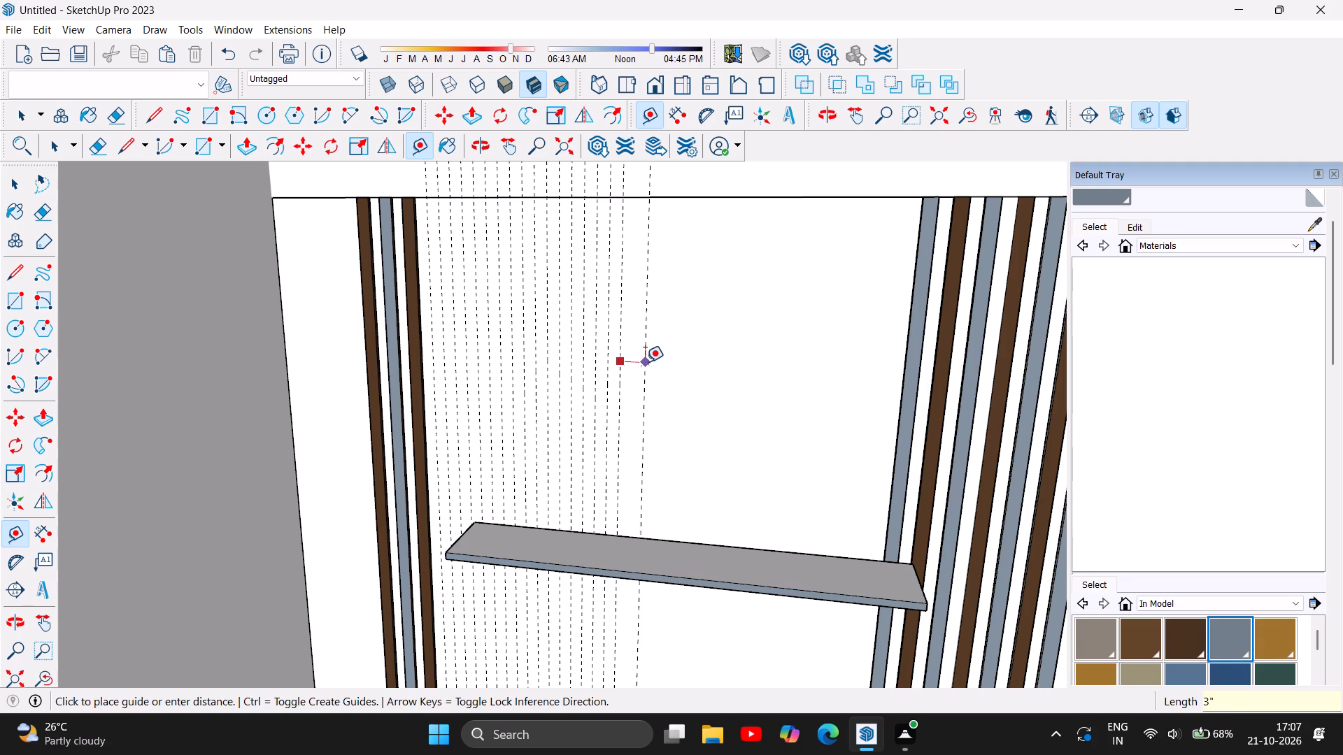
type("1.5")
key("Return")
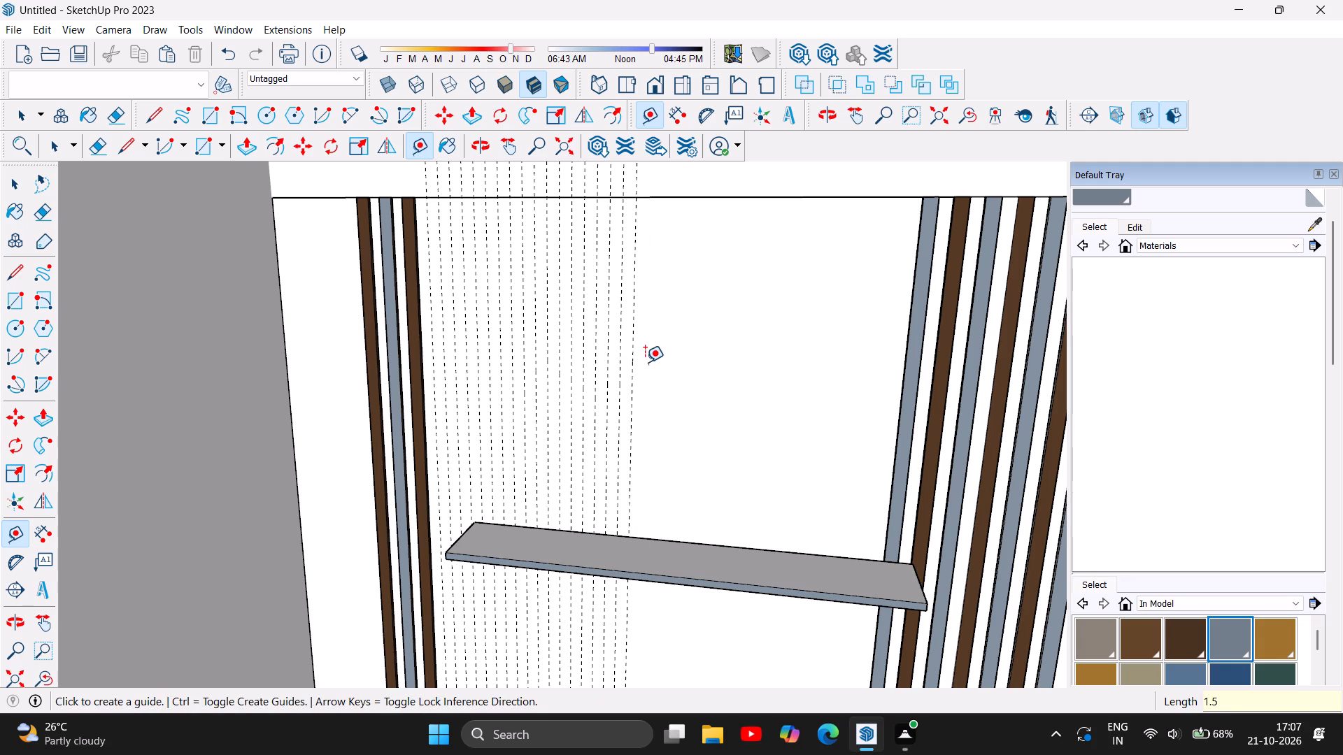
left_click(630, 377)
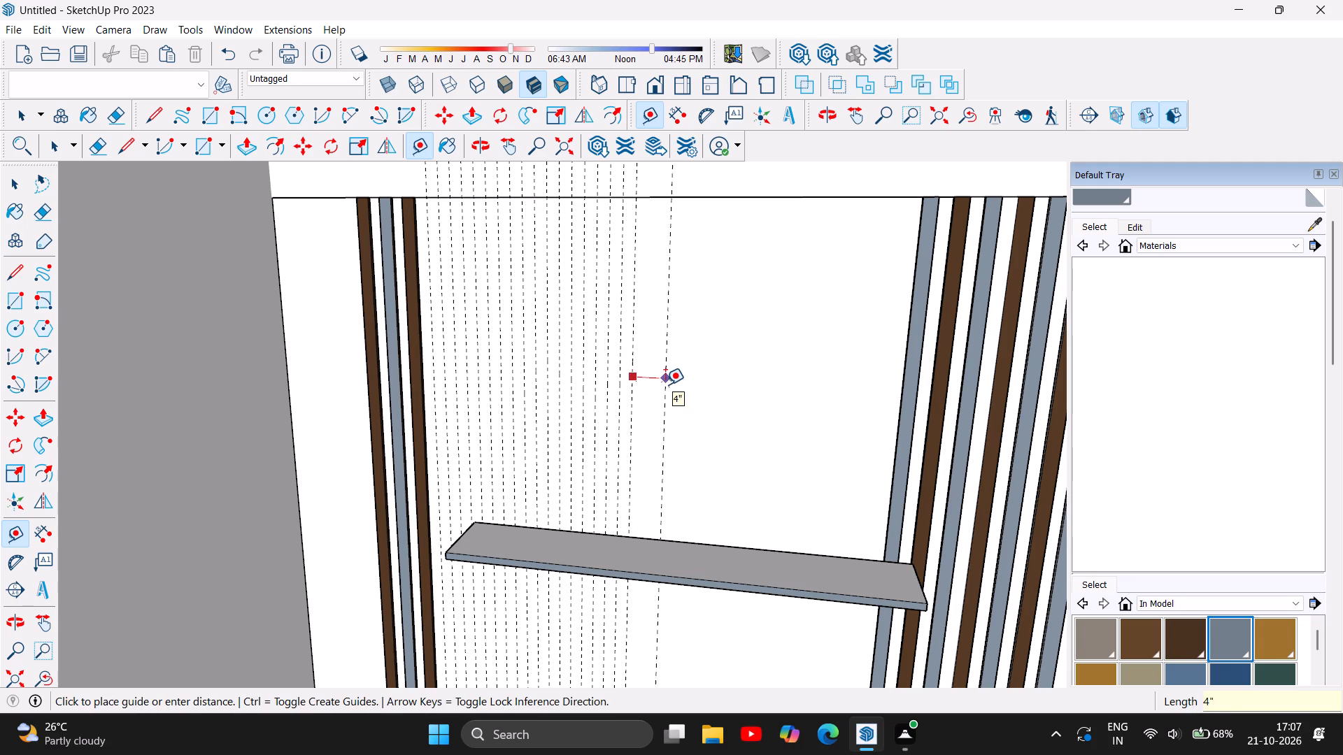
type("1.5")
key("Return")
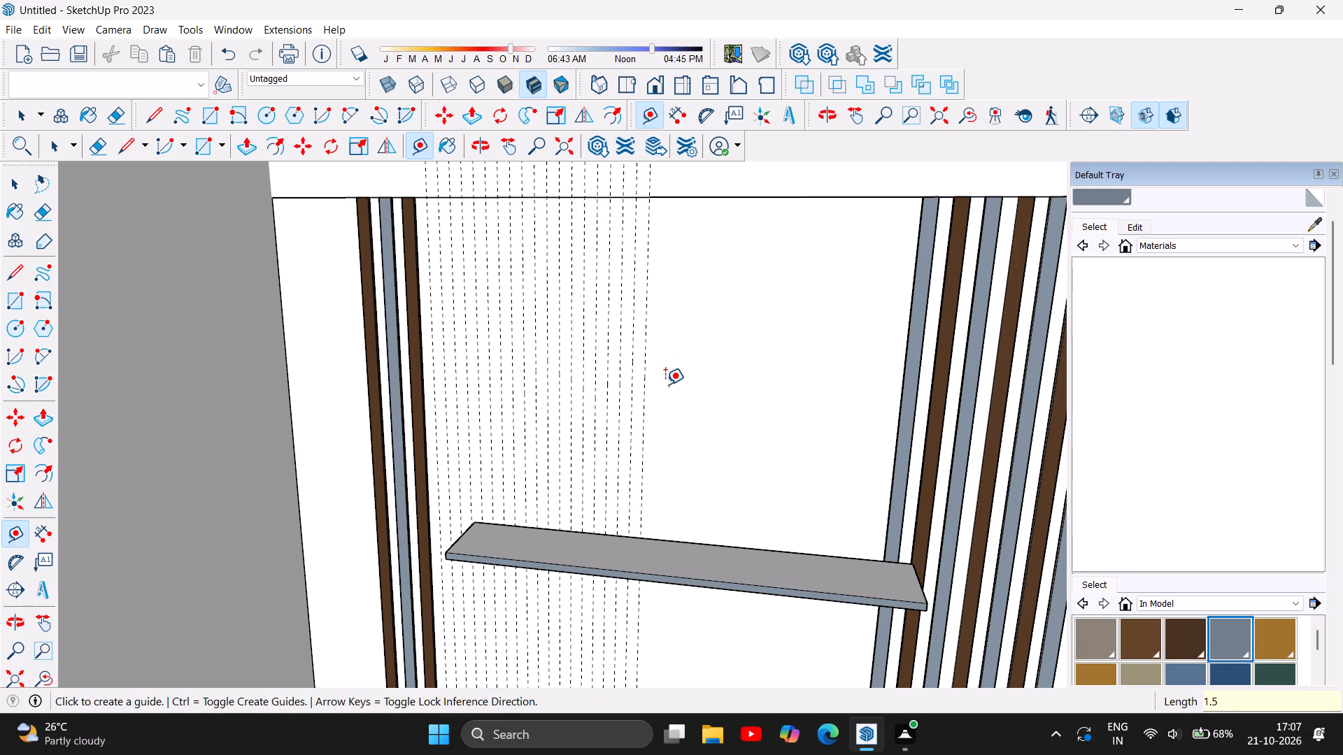
left_click(647, 376)
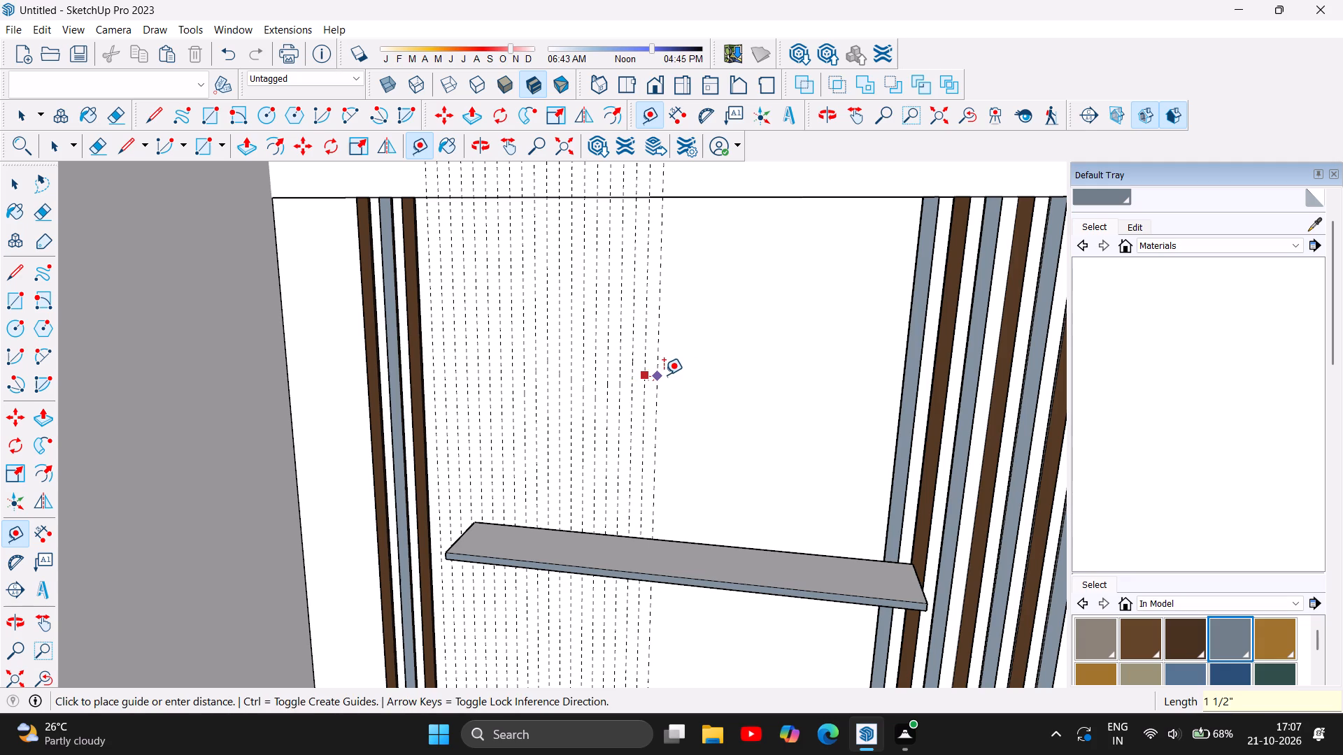
type("1.5")
key("Return")
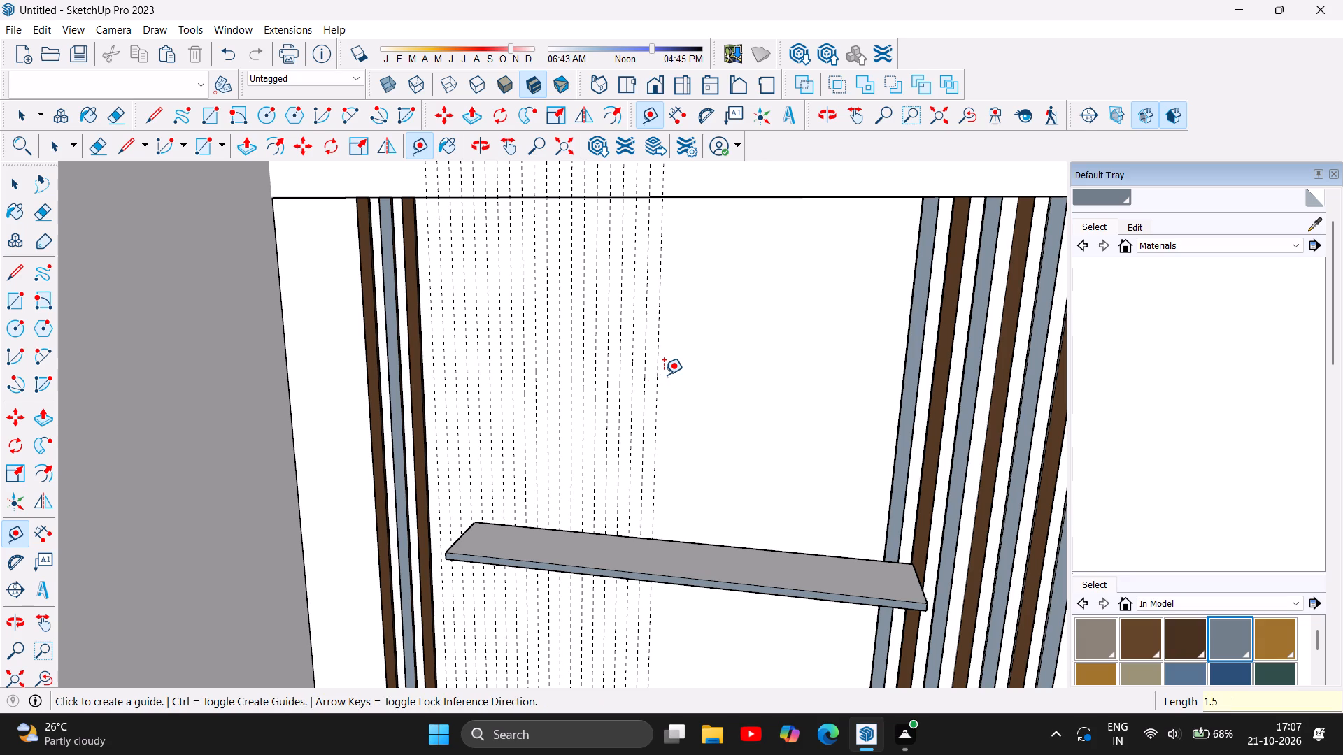
Extend the guide series over the shelf's middle with four more vertical guides, each 1.5" from the last.
left_click(660, 367)
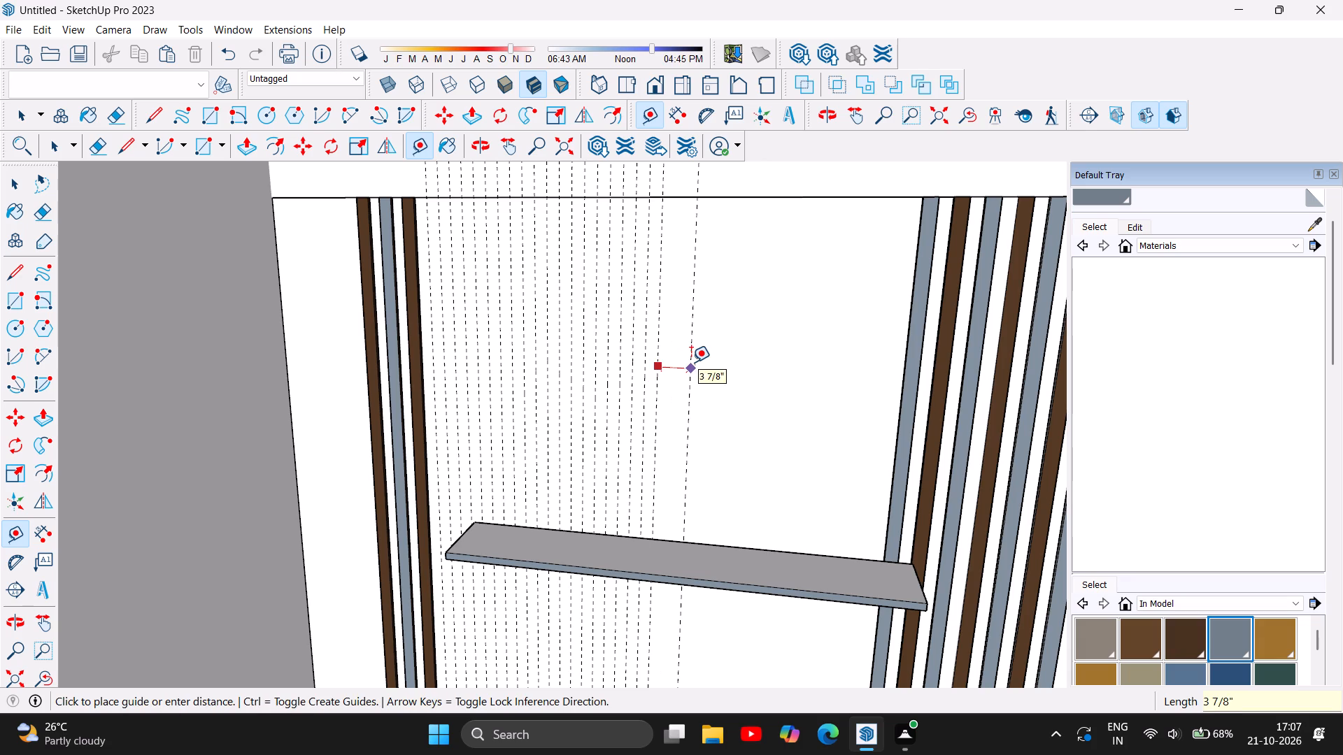
type("1.5")
key("Return")
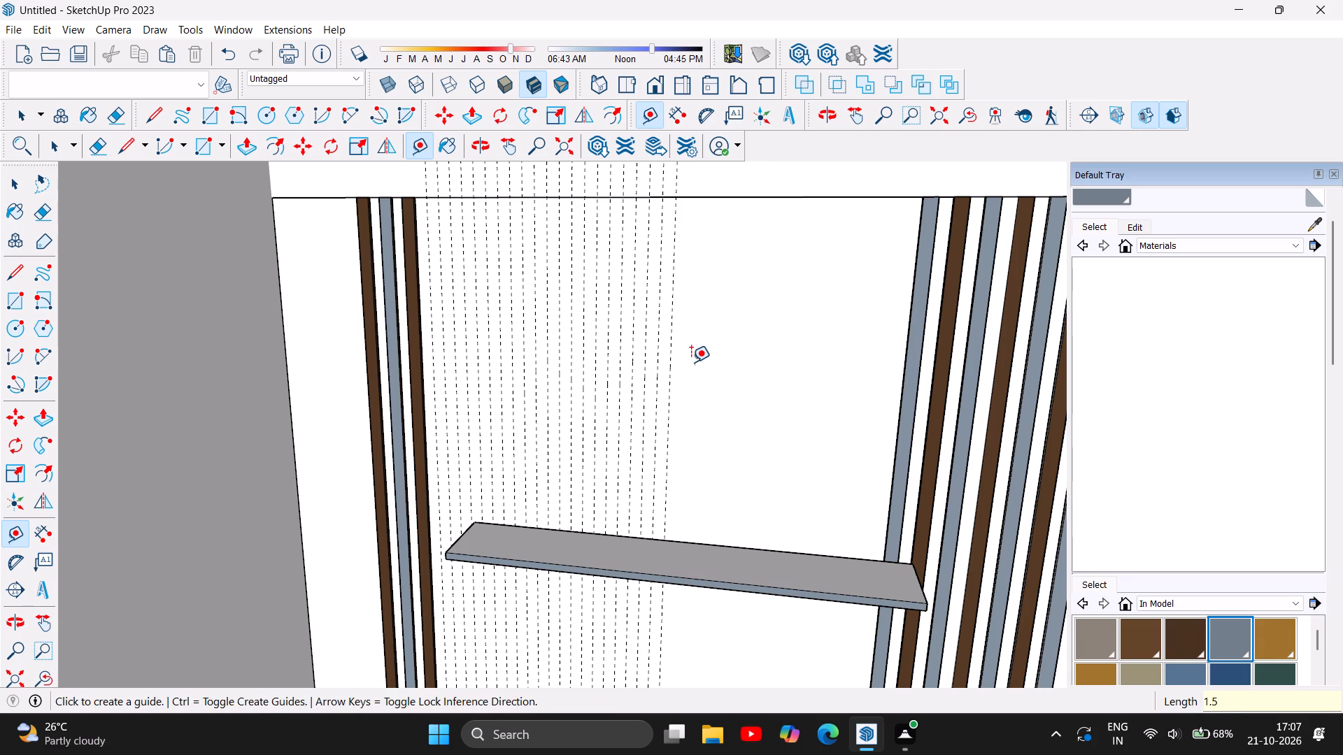
left_click(669, 384)
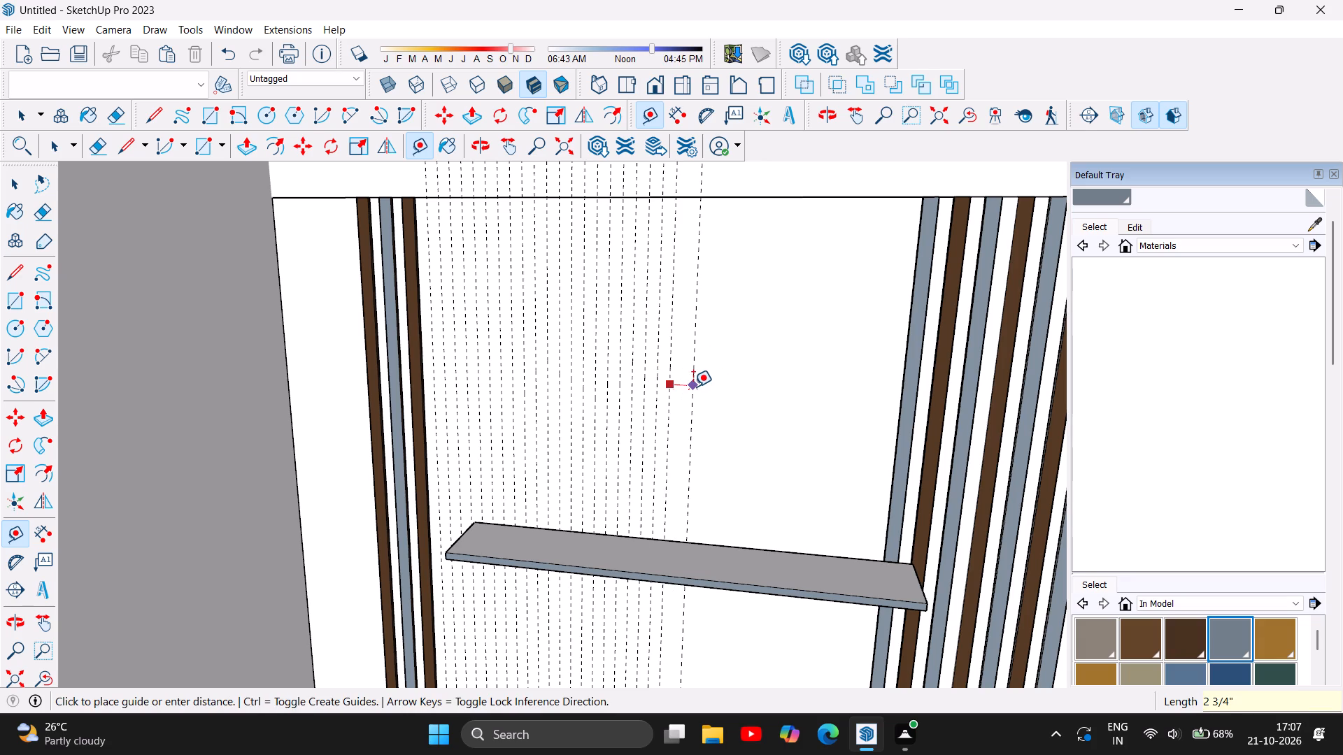
type("1.5")
key("Return")
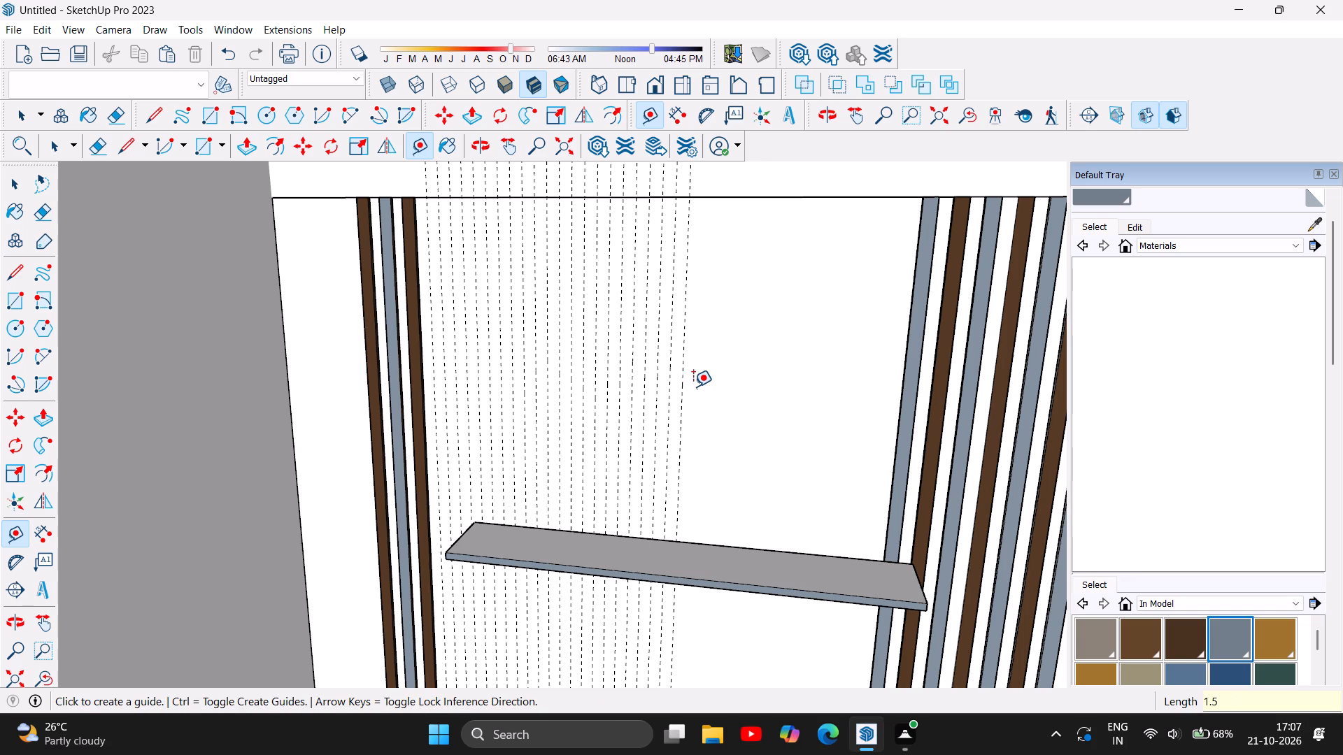
left_click(683, 386)
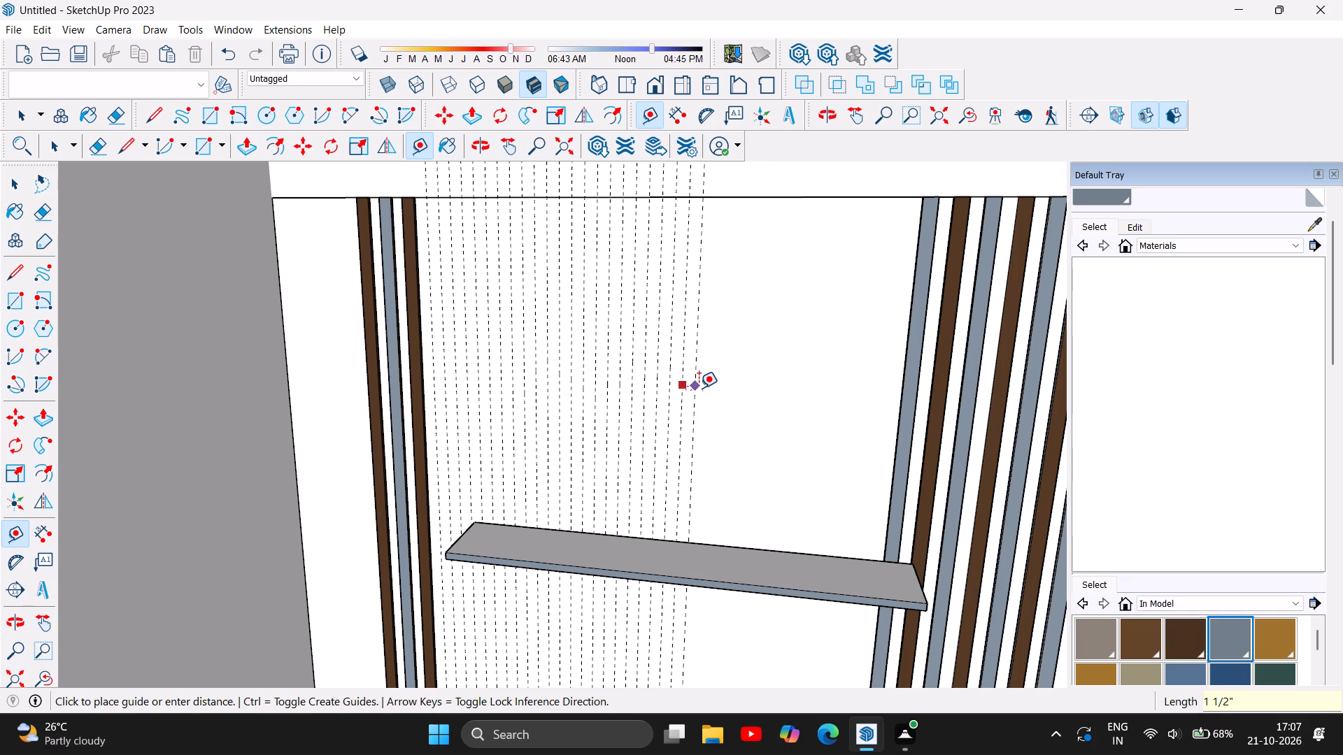
type("1.5")
key("Return")
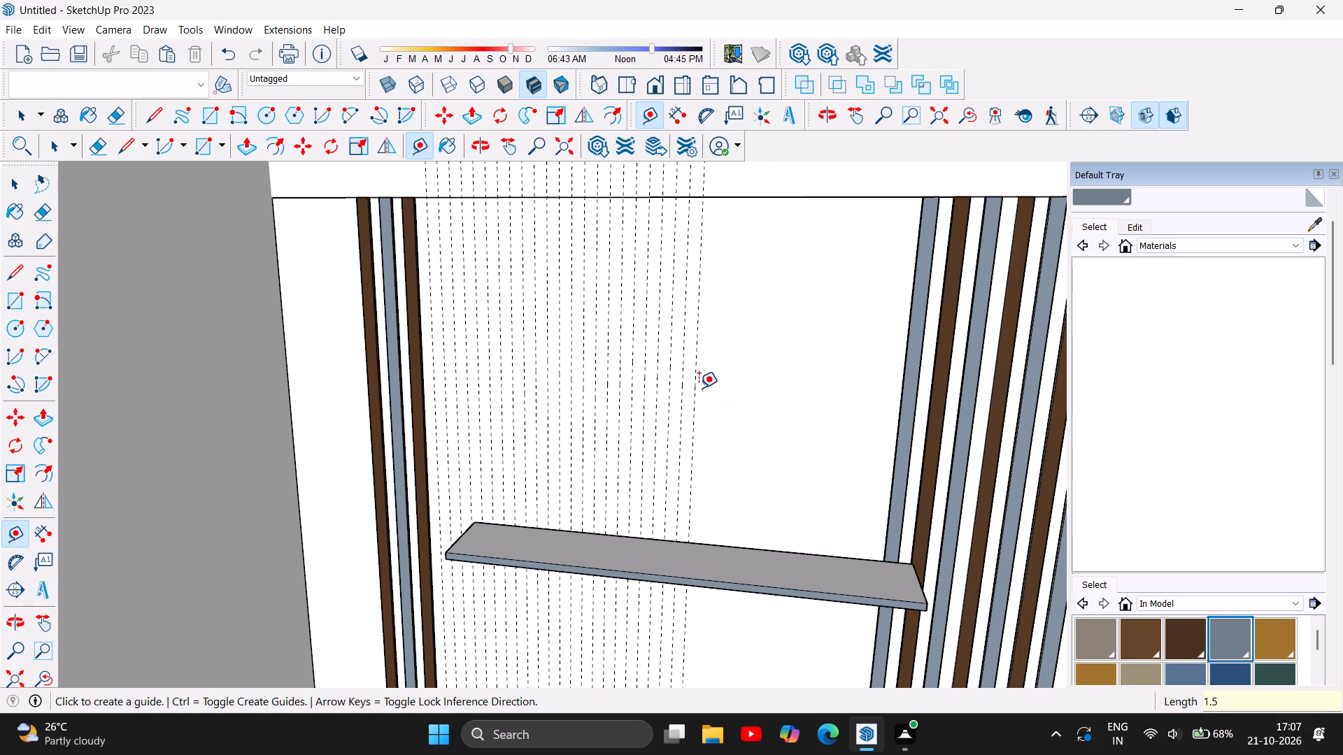
left_click(695, 380)
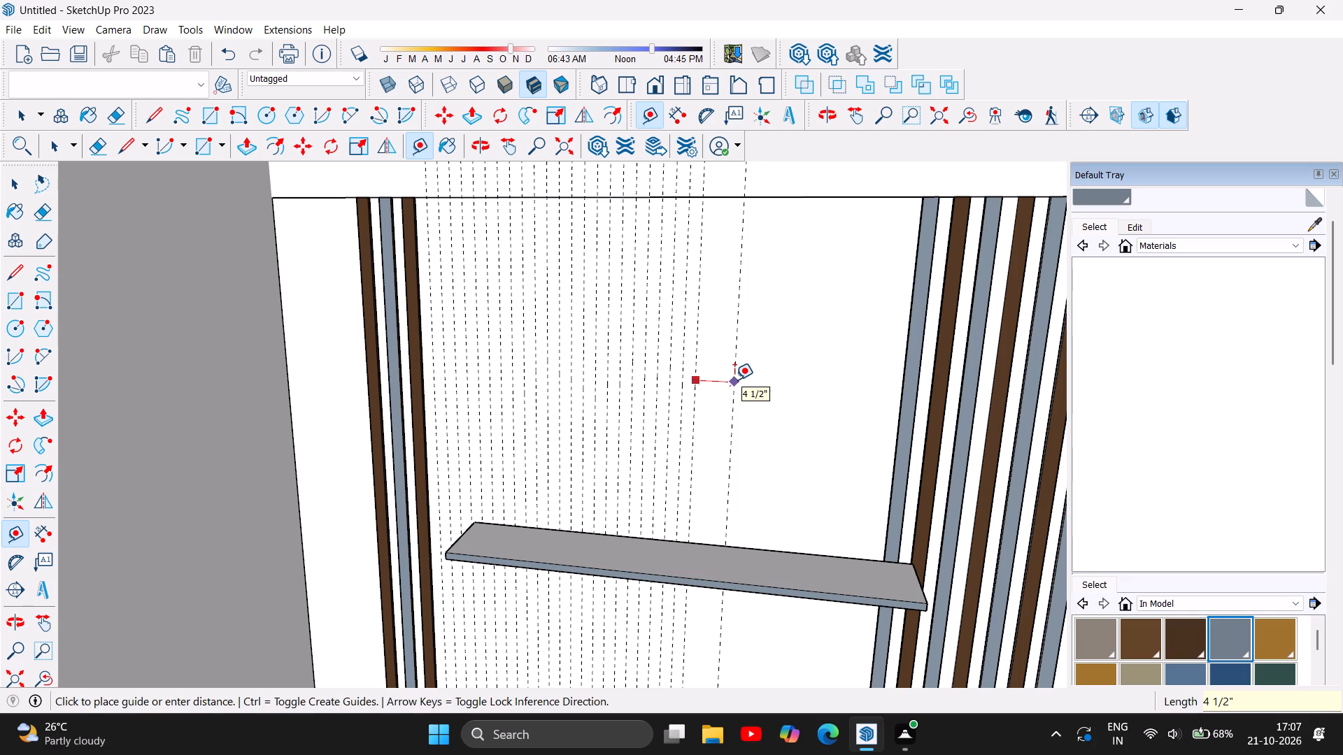
type("1.5")
key("Return")
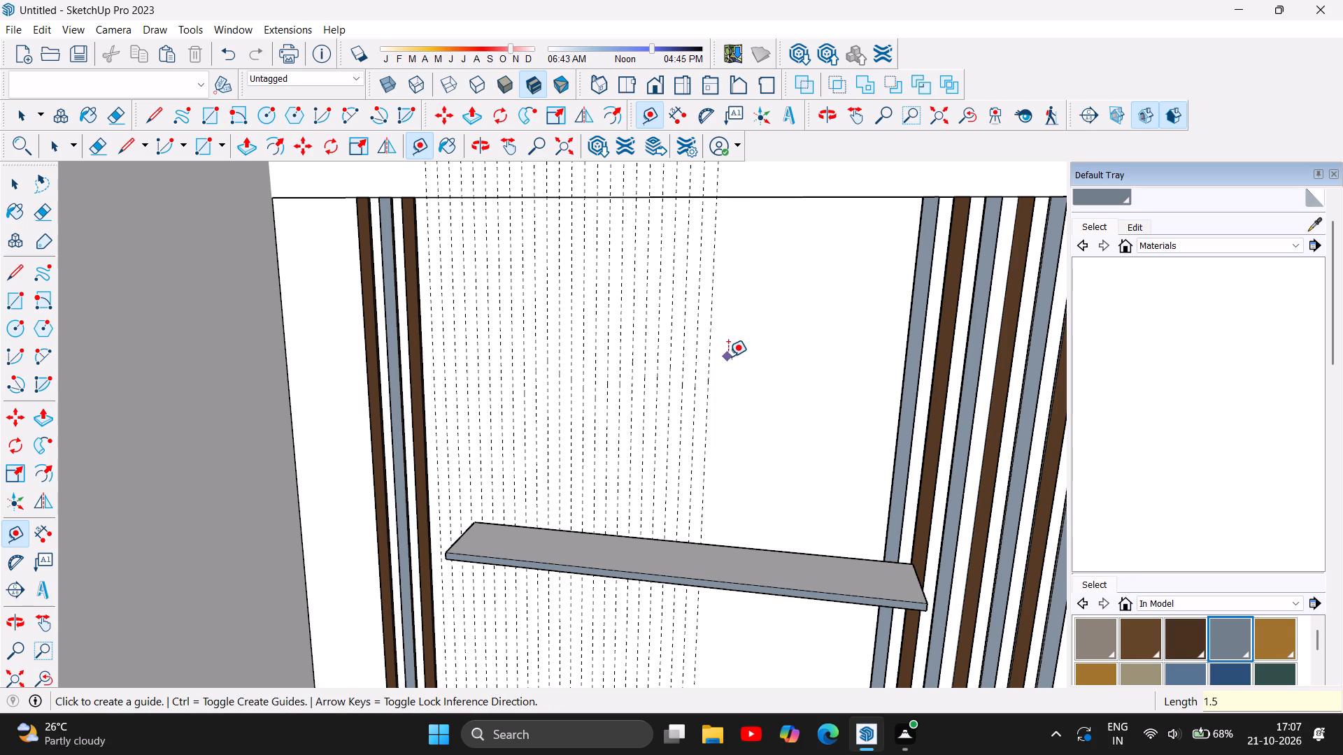
Add four more vertical guides across the wall, each 1.5" beyond the outermost one, toward the opposite slat group.
left_click(710, 373)
type("1.5")
key("Return")
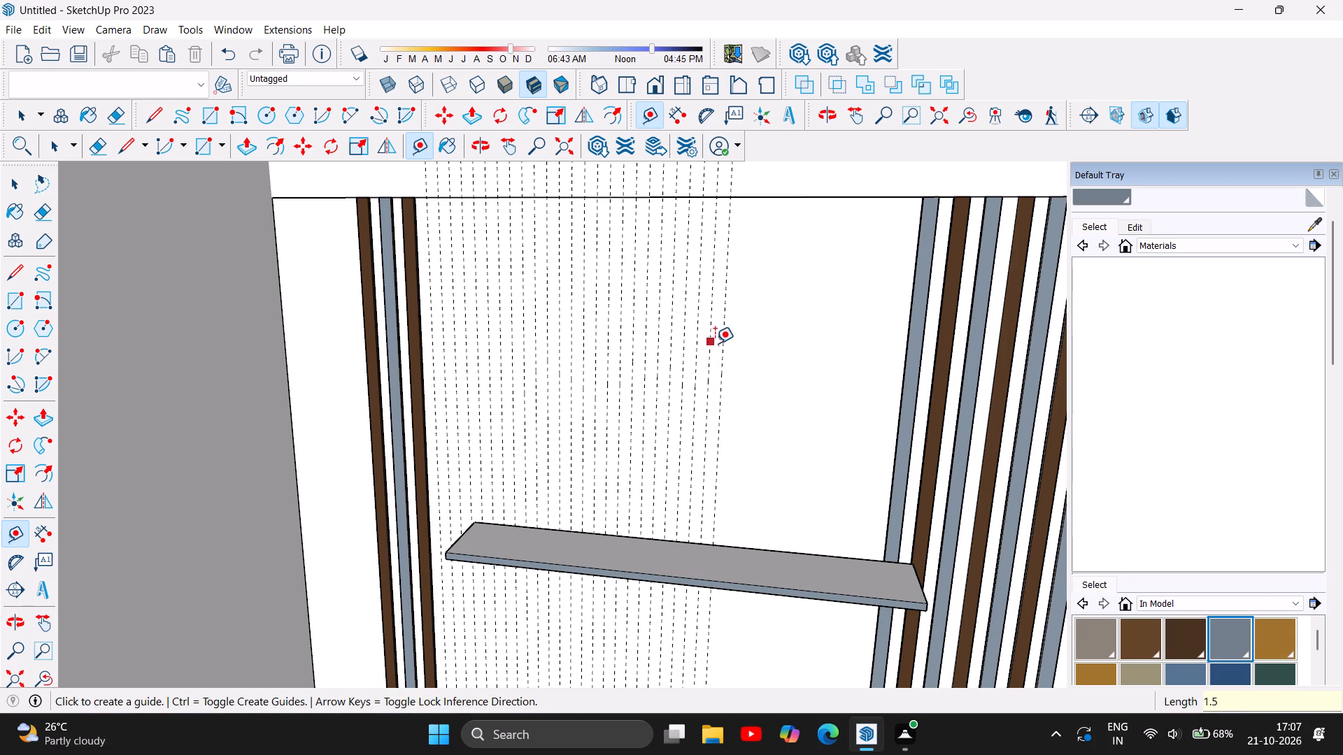
left_click(720, 358)
type("1.5")
key("Return")
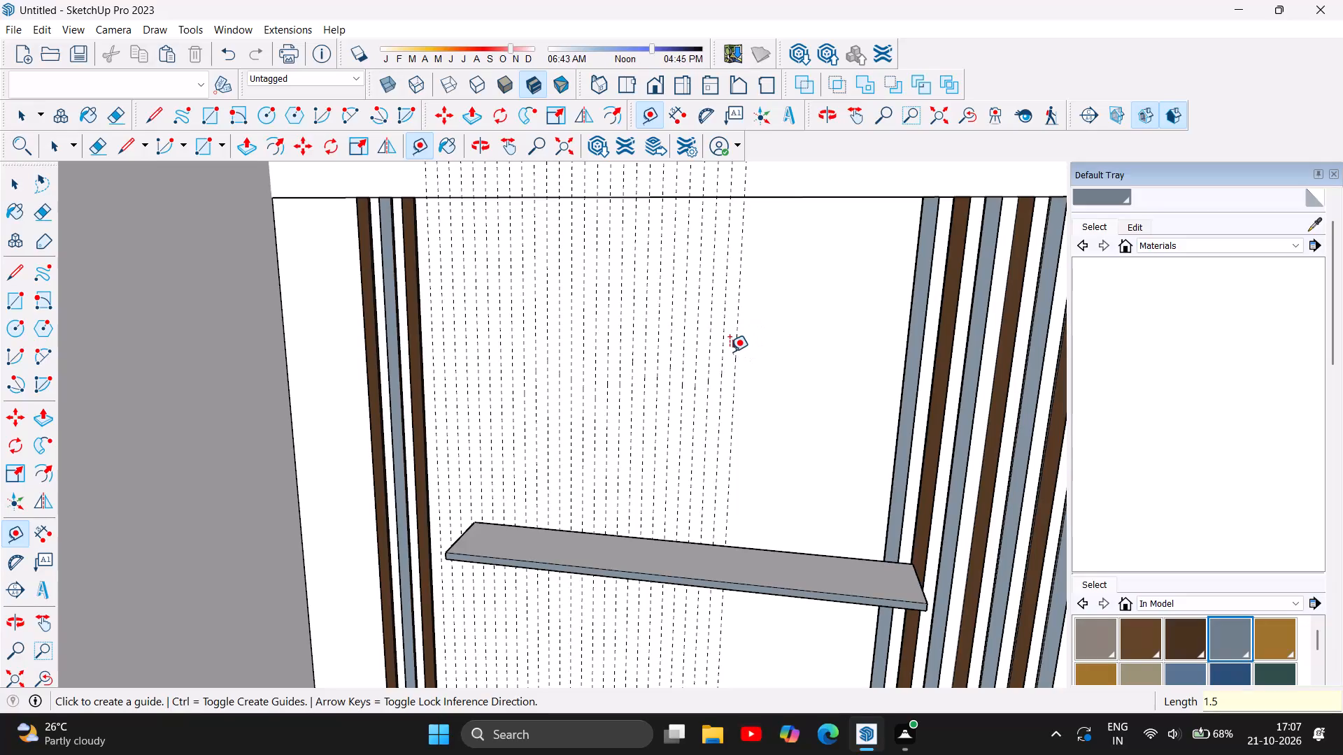
left_click(737, 347)
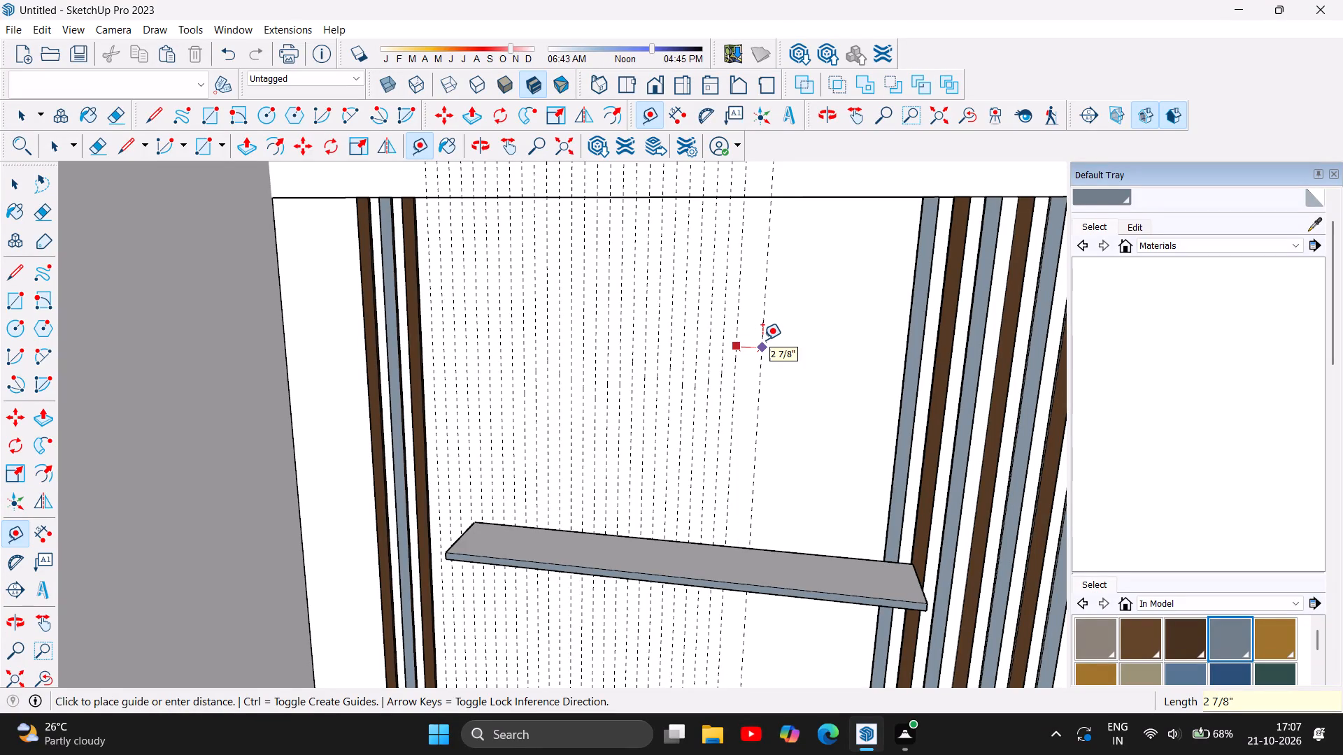
type("1.5")
key("Return")
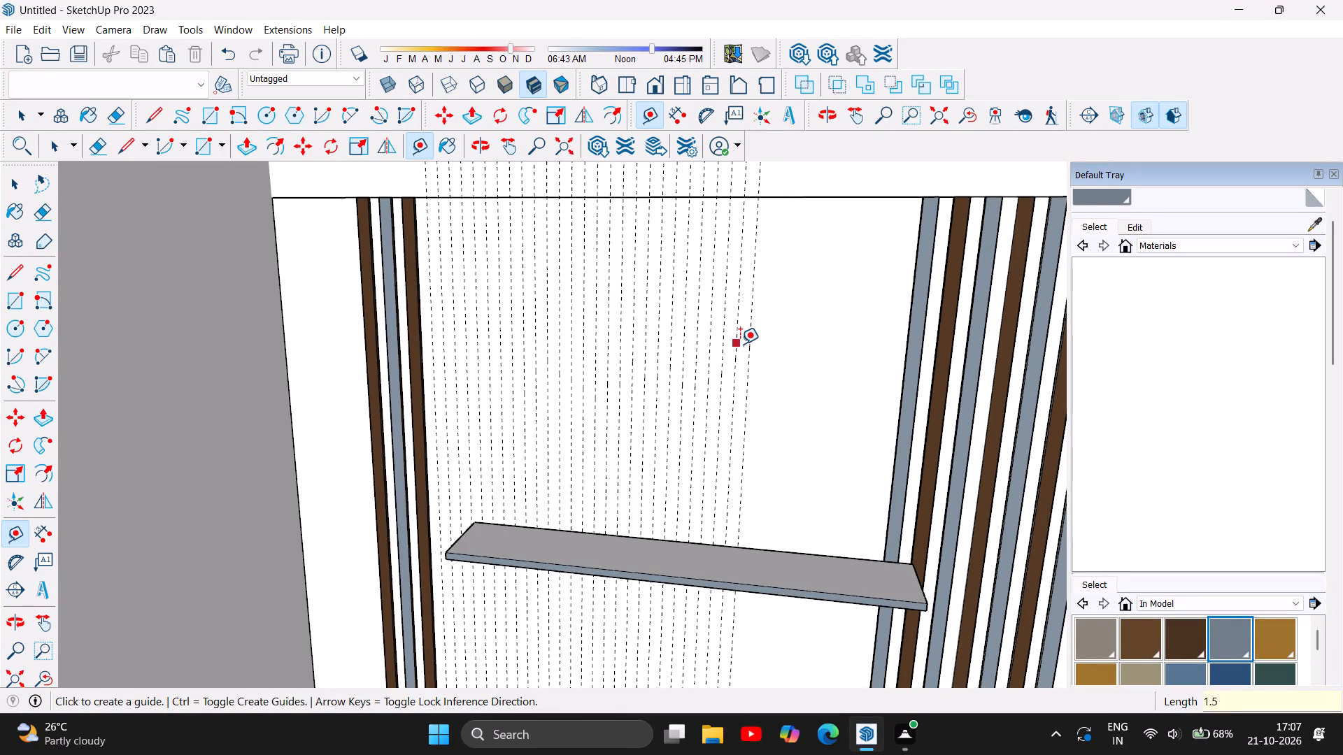
left_click(751, 343)
type("1.5")
key("Return")
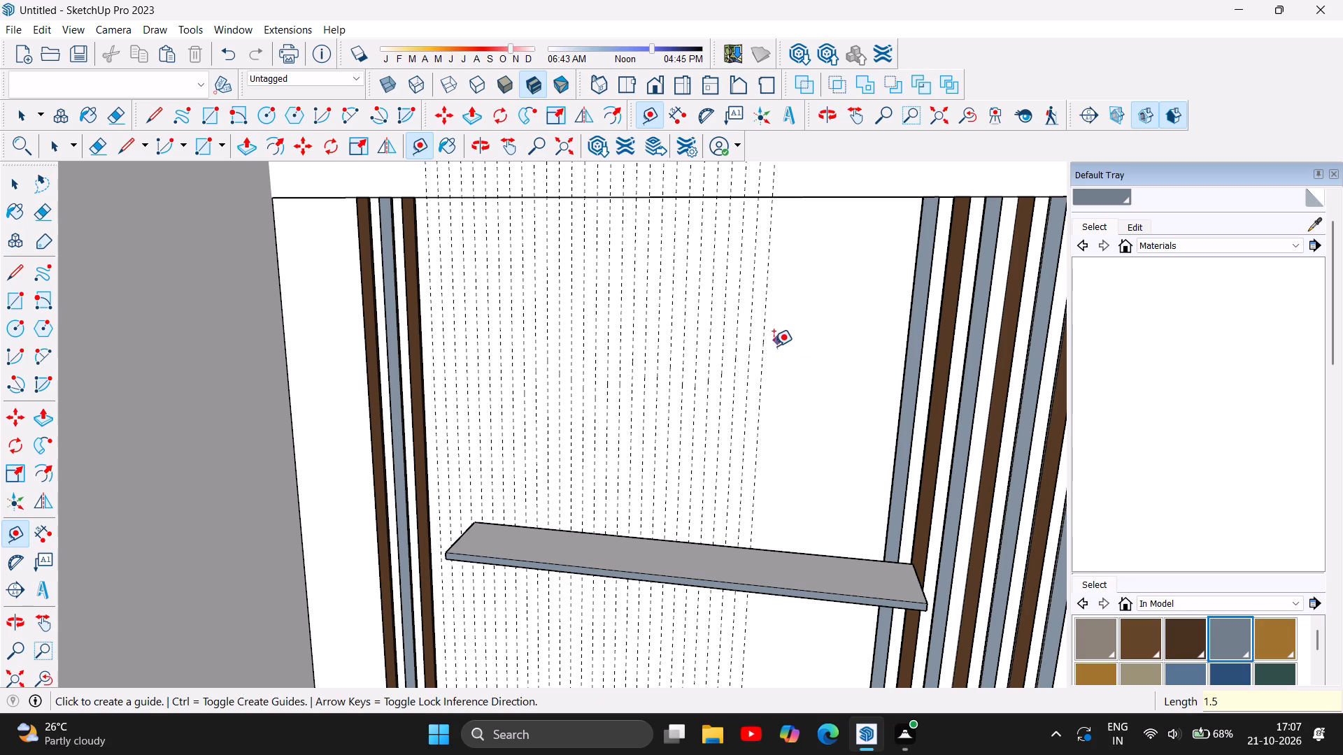
Continue the guide series past the shelf's middle with four more vertical guides at 1.5" spacing.
left_click(762, 360)
type("1.5")
key("Return")
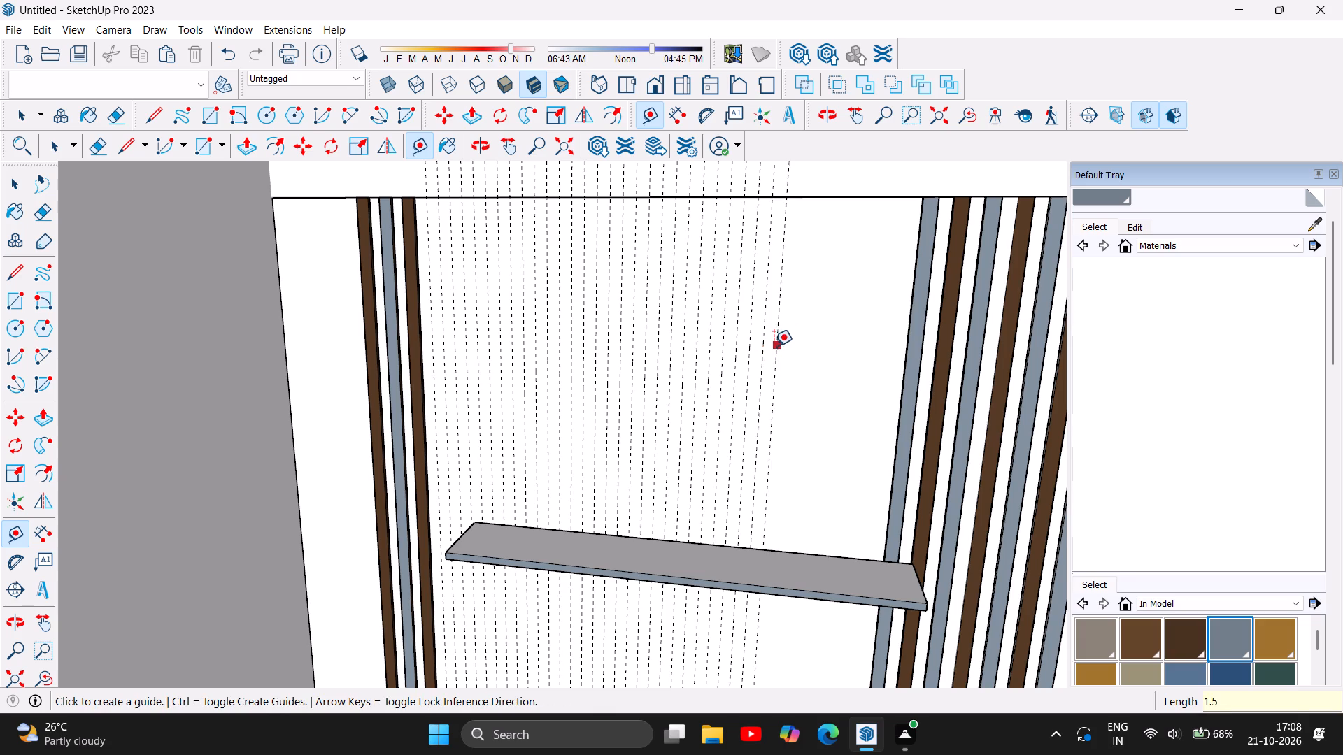
left_click(774, 346)
type("1.5")
key("Return")
left_click(789, 368)
type("1.5")
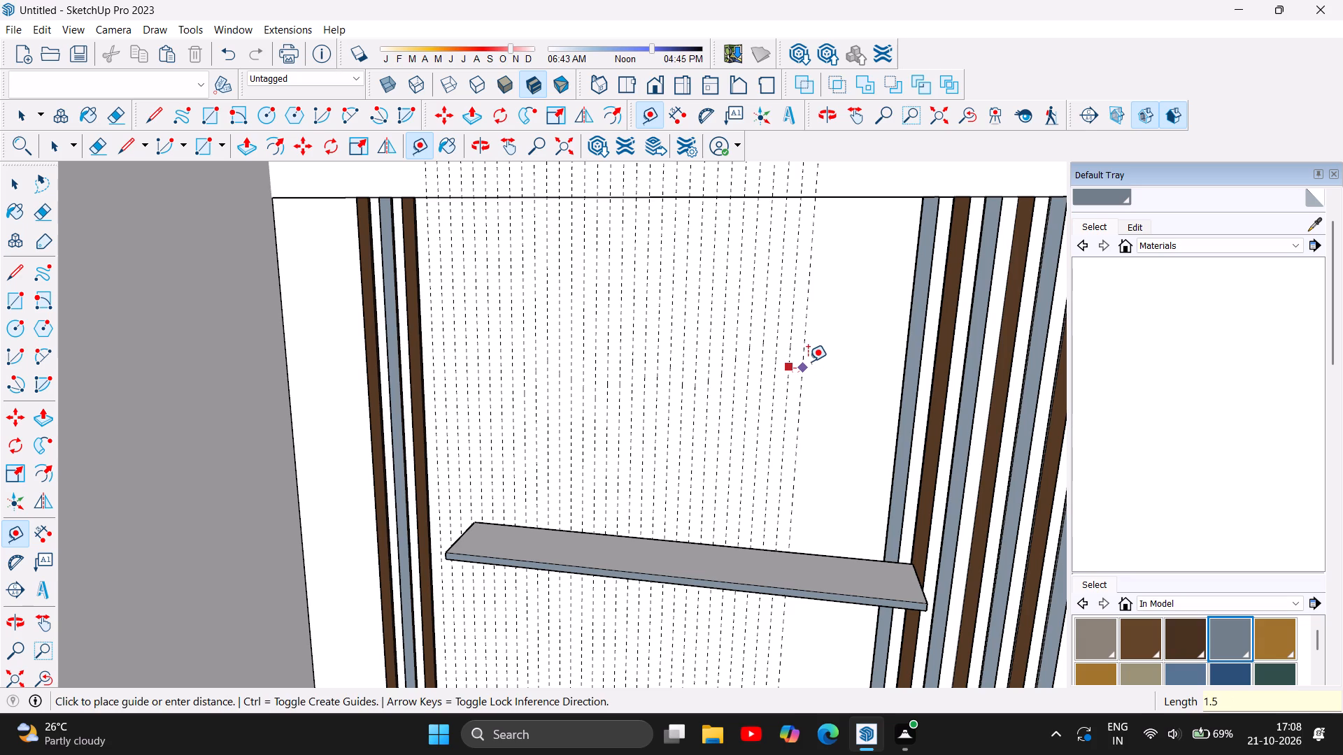
key("Return")
left_click(802, 372)
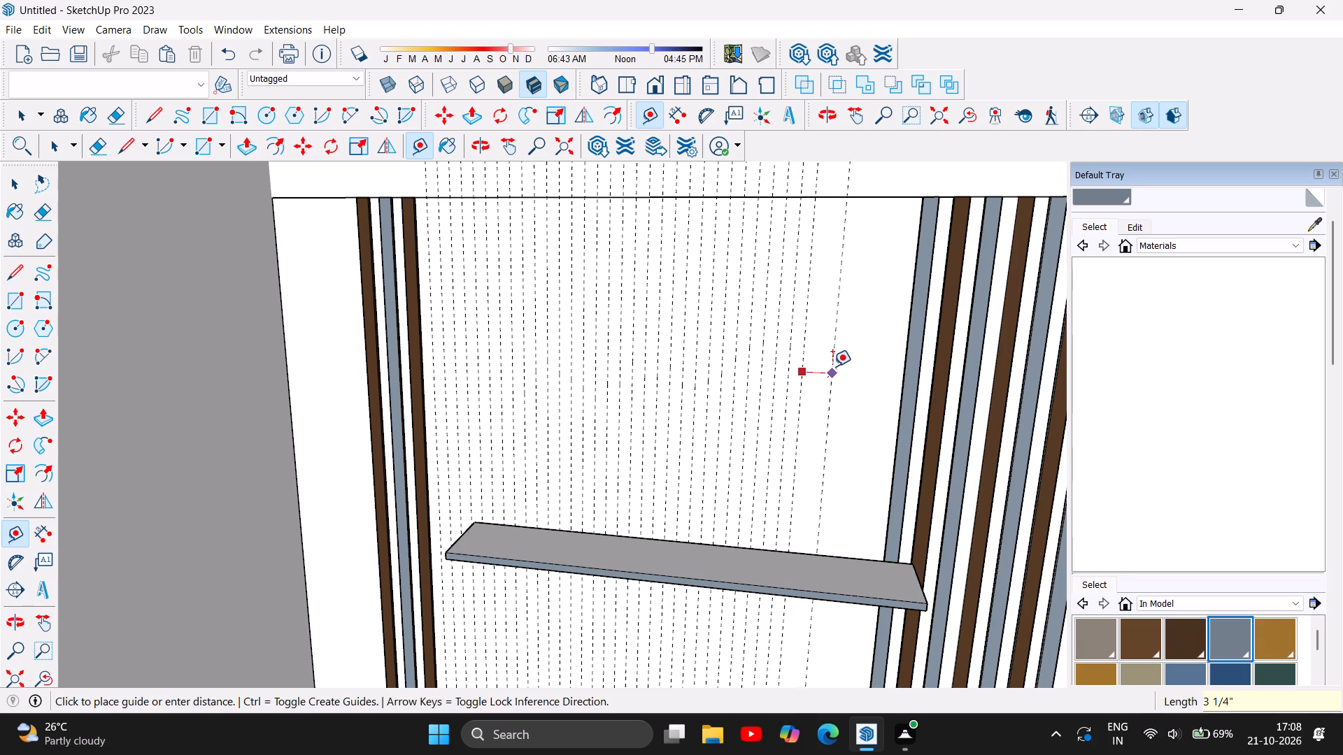
type("1.5")
key("Return")
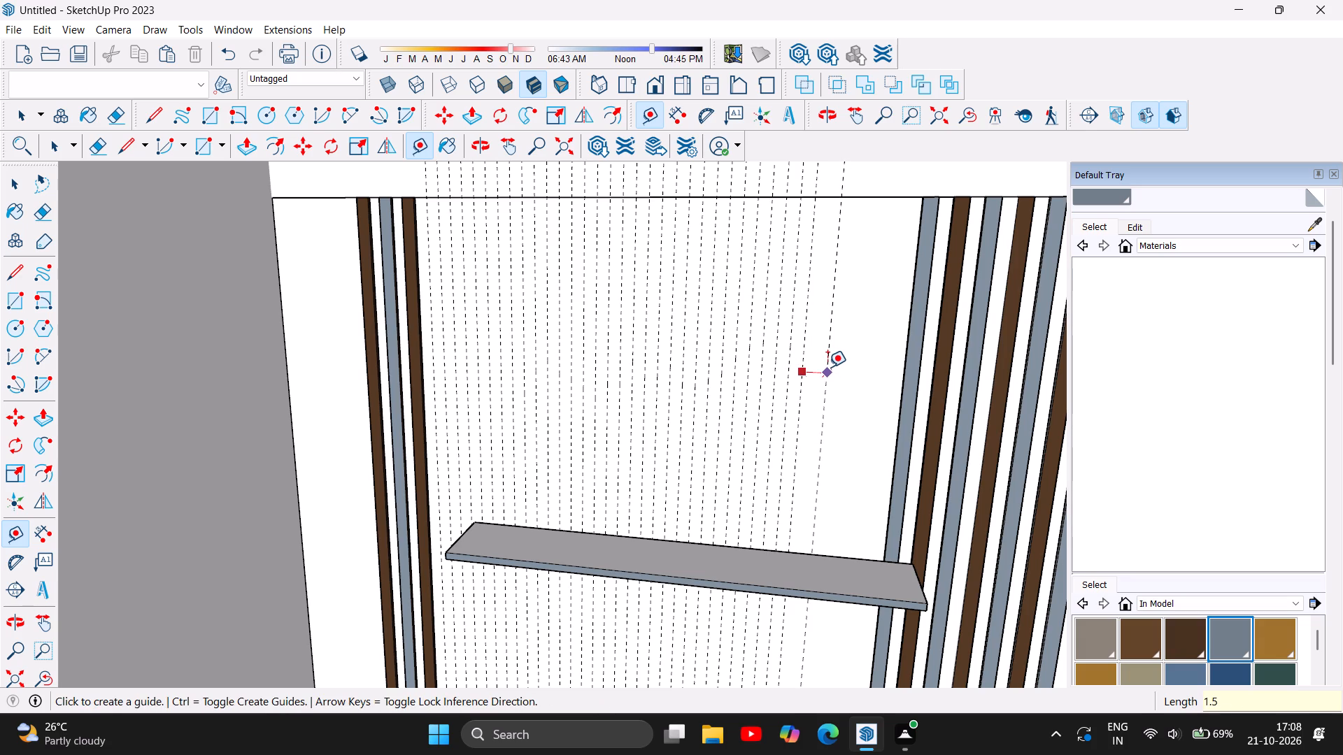
Offset three further vertical guides from the outermost guide, each 1.5" closer to the opposite slat group.
left_click(821, 373)
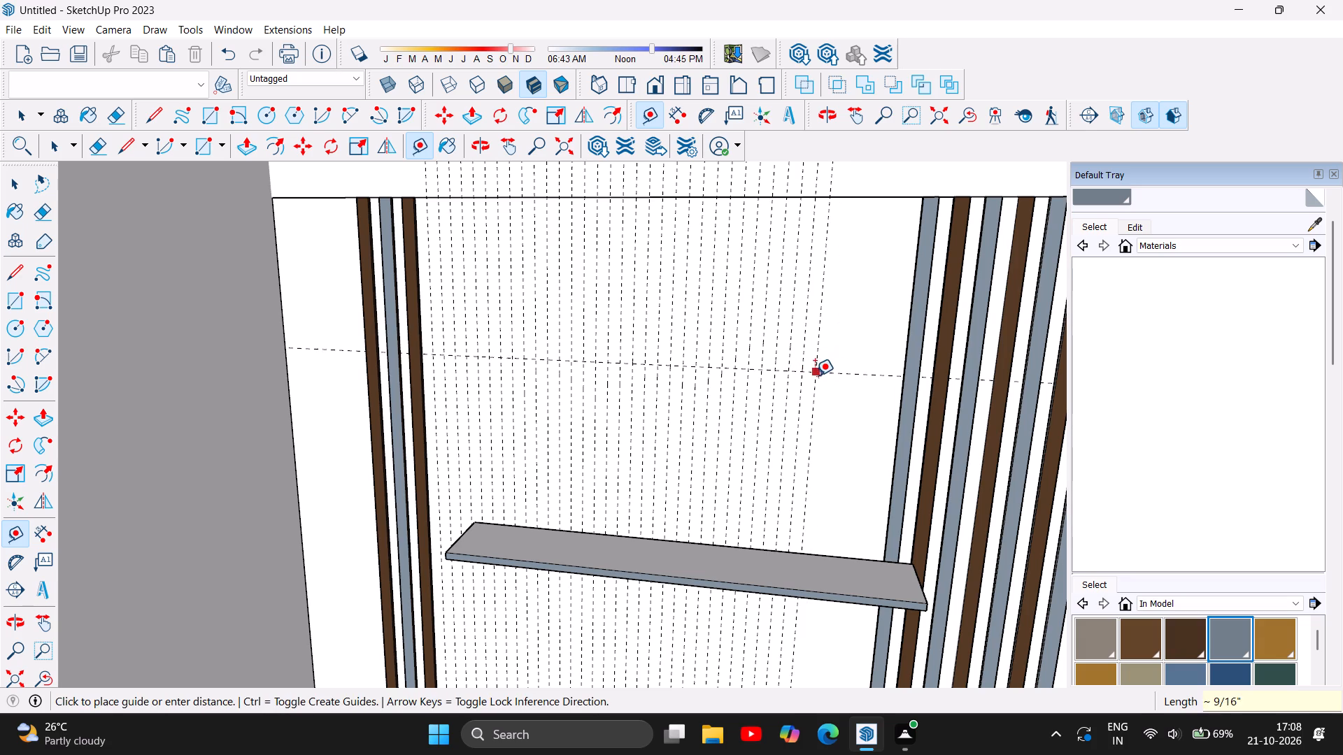
key("Escape")
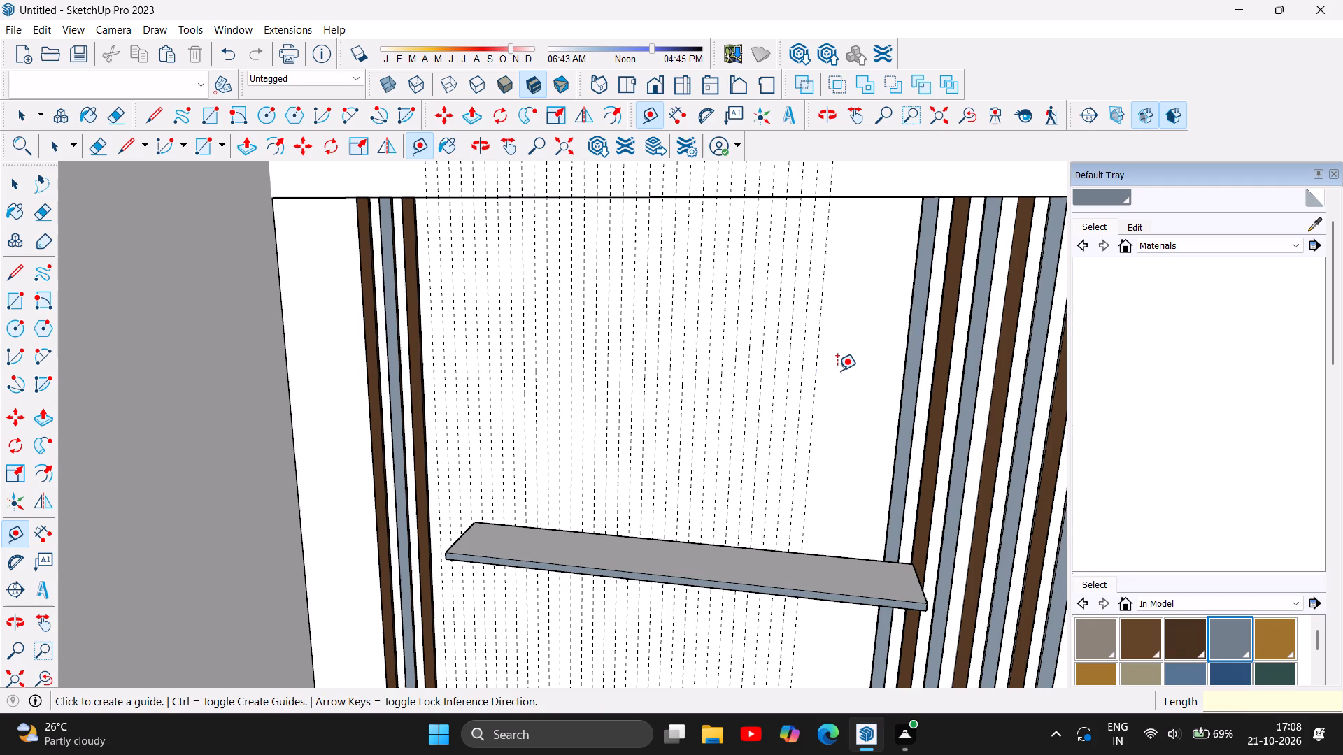
left_click(816, 375)
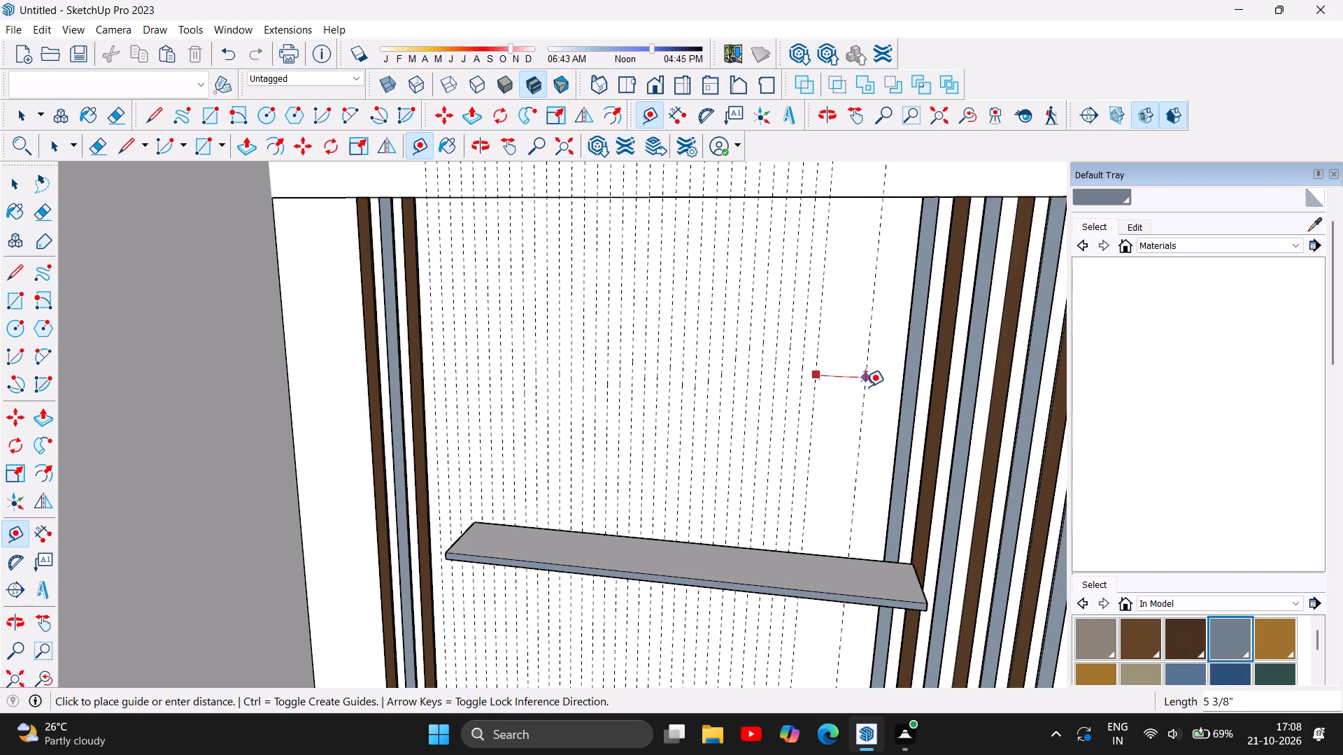
key("1")
type(".5")
key("Return")
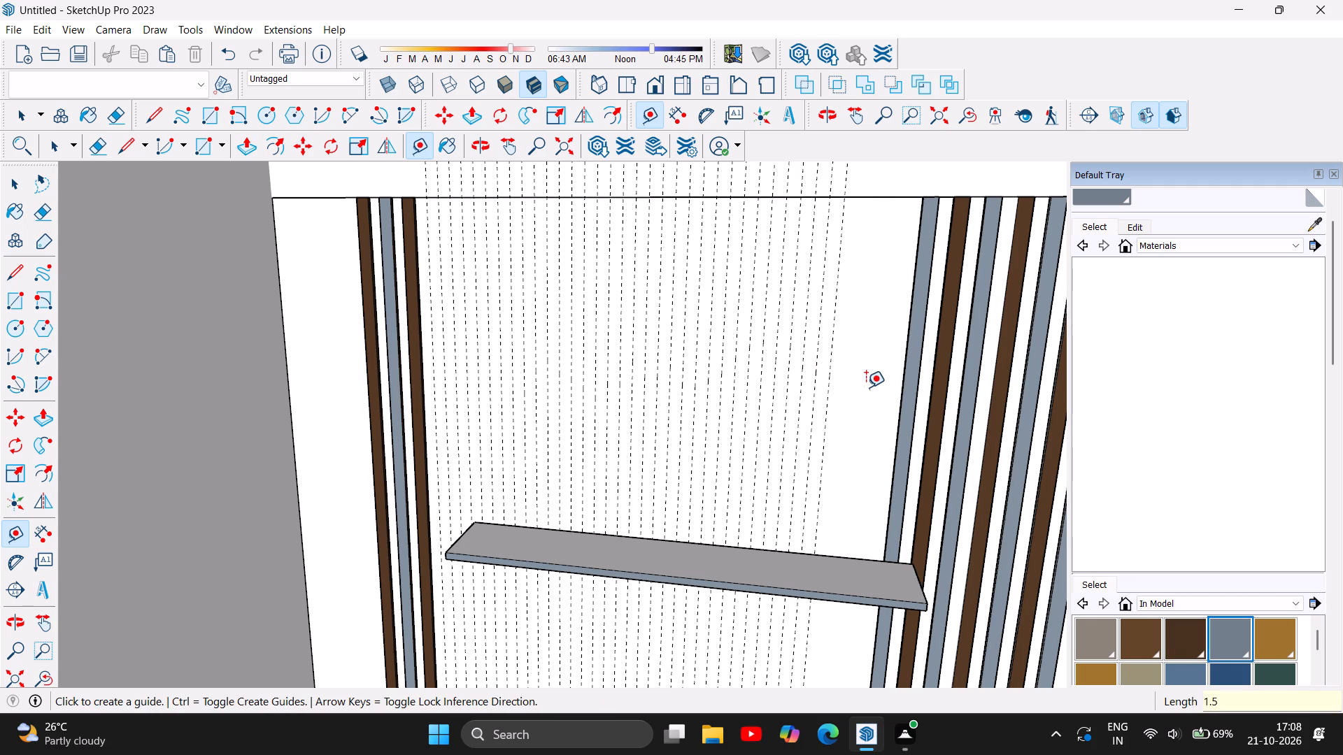
left_click(833, 366)
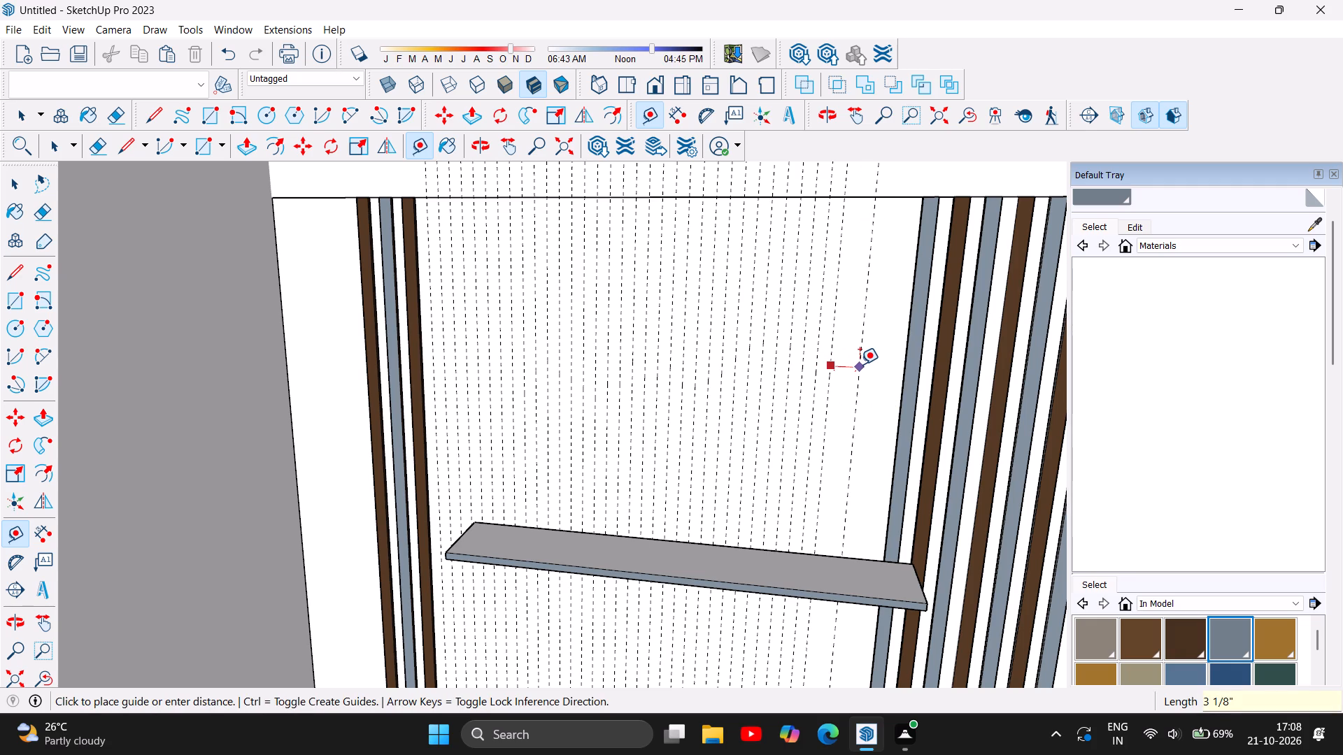
type("1.5")
key("Return")
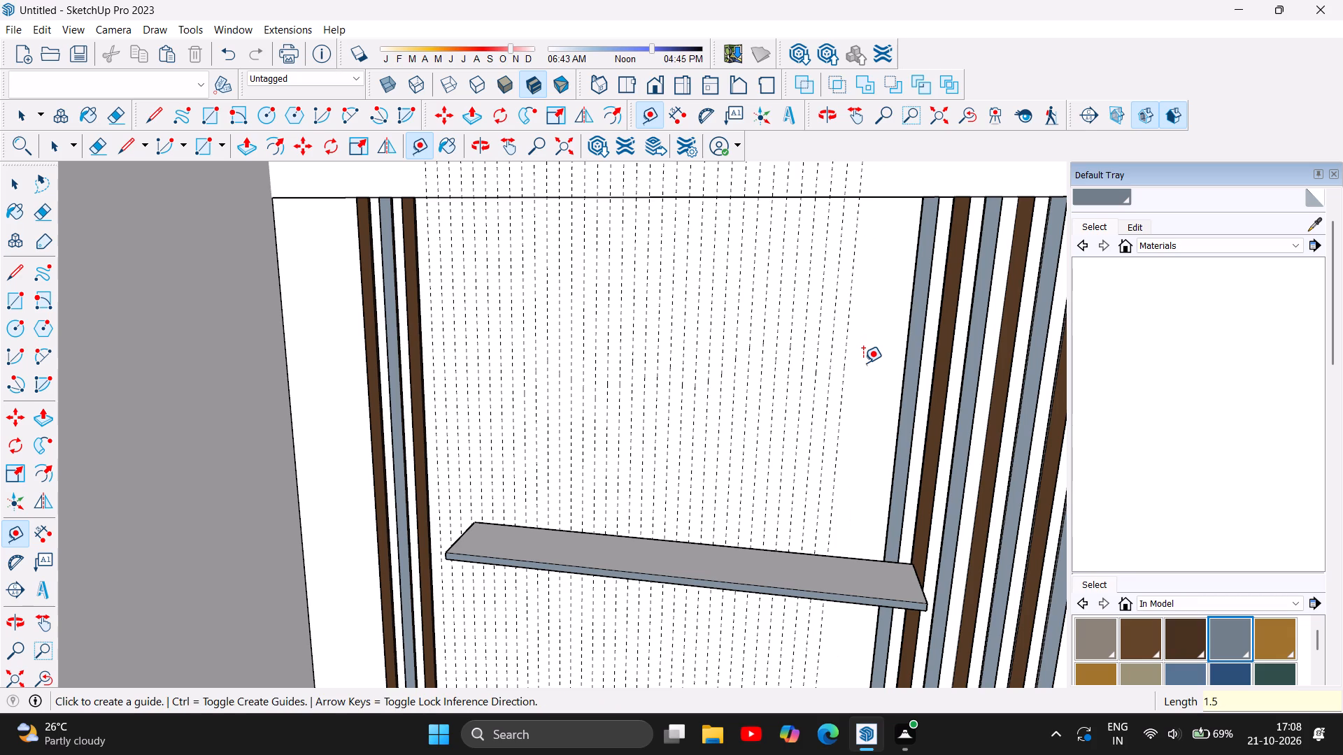
left_click(841, 373)
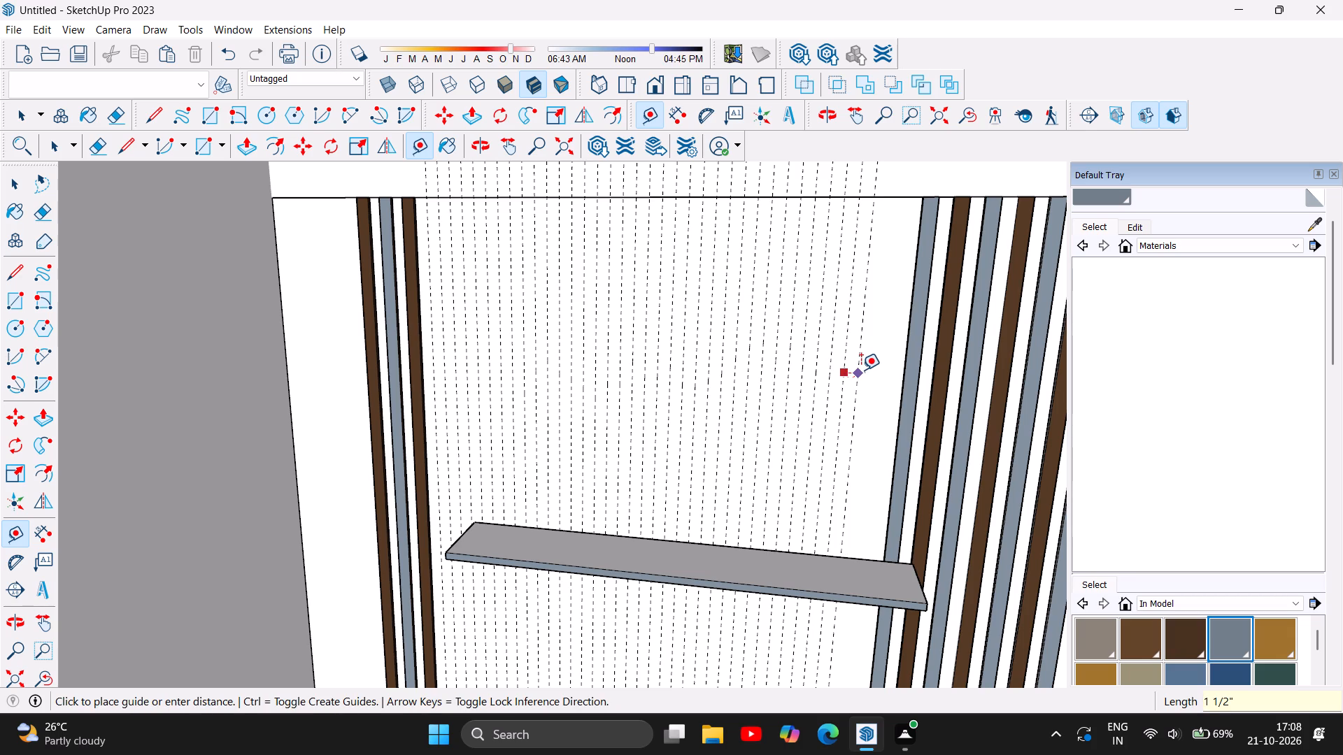
type("1.5")
key("Return")
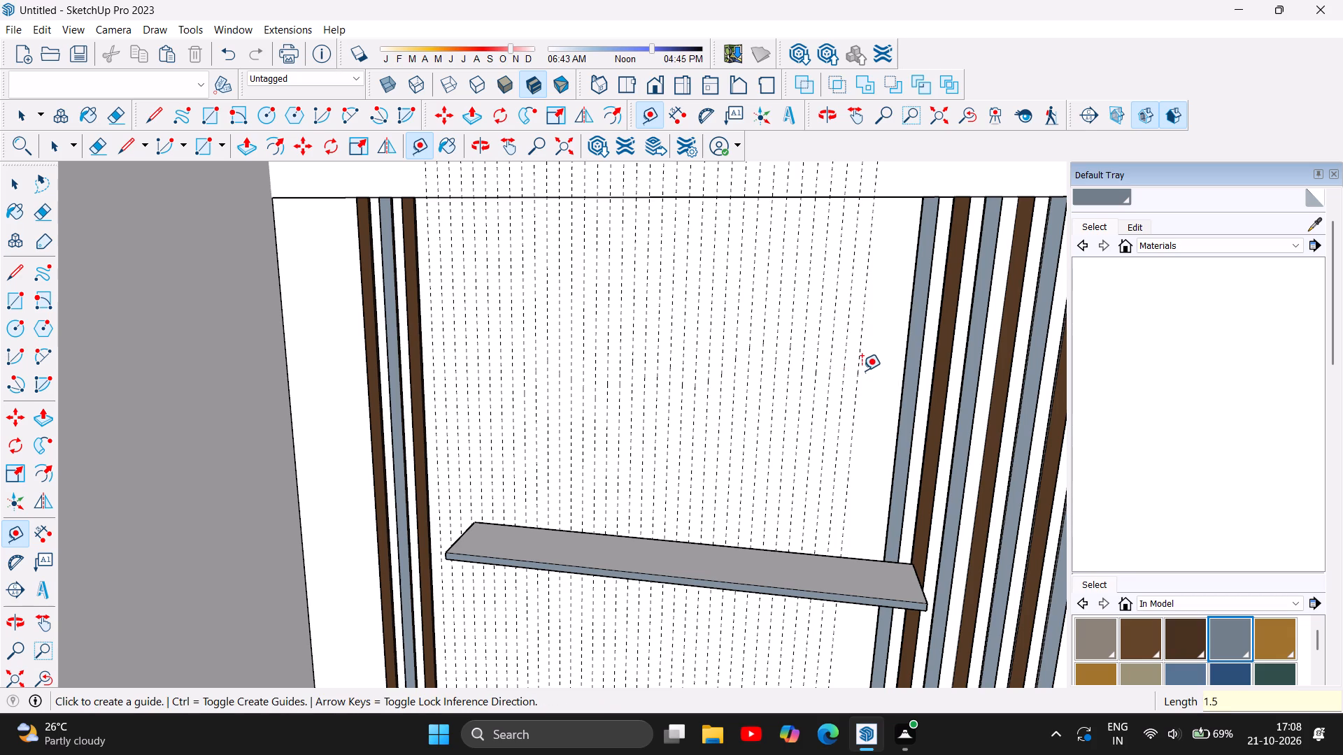
Complete the guide series with three more vertical guides at 1.5" spacing, up to the opposite group's first blue-grey slat.
left_click(855, 367)
type("1.5")
key("Return")
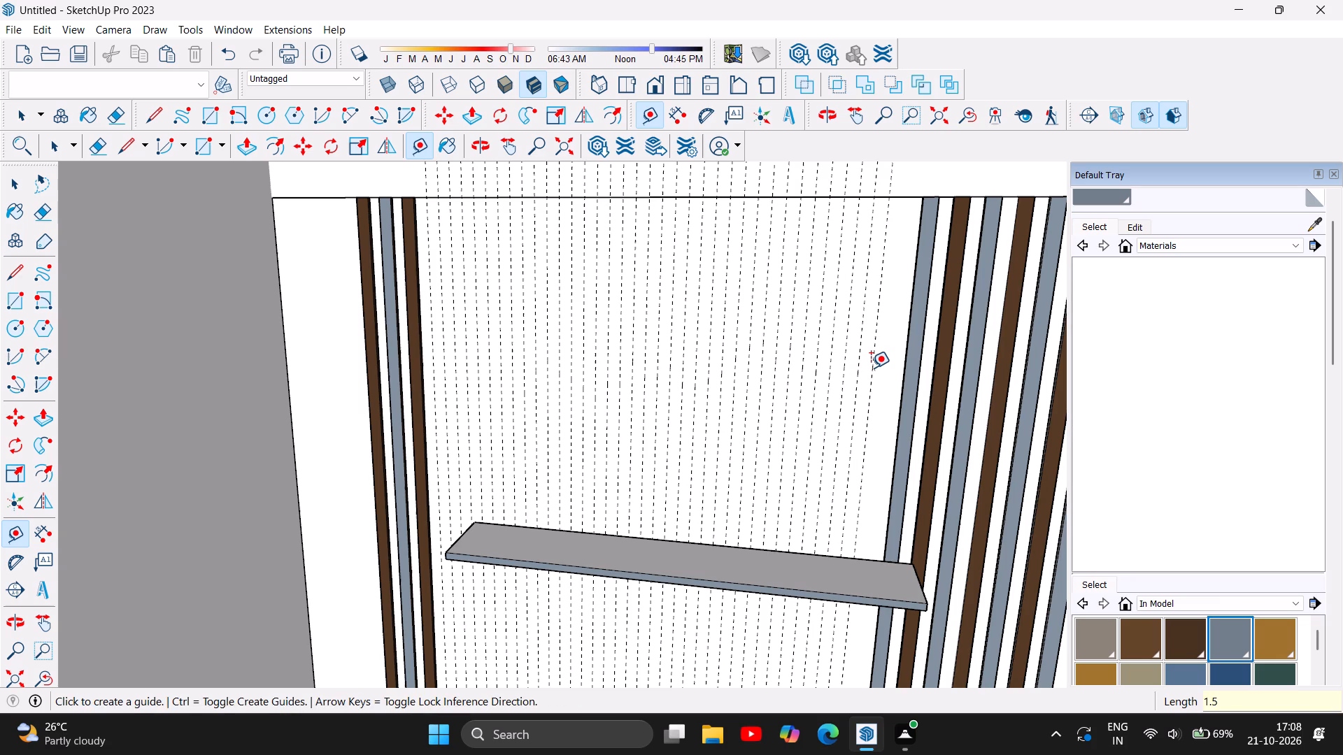
left_click(871, 358)
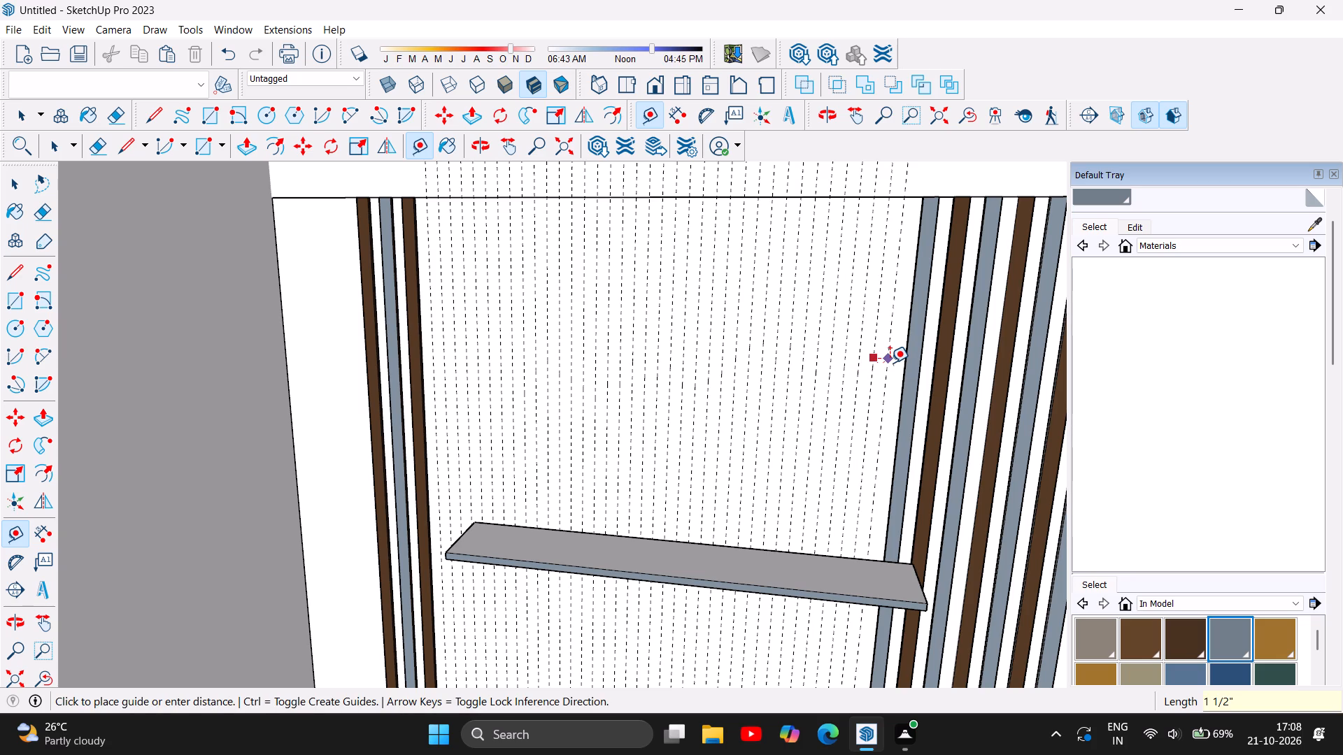
type("1.5")
key("Return")
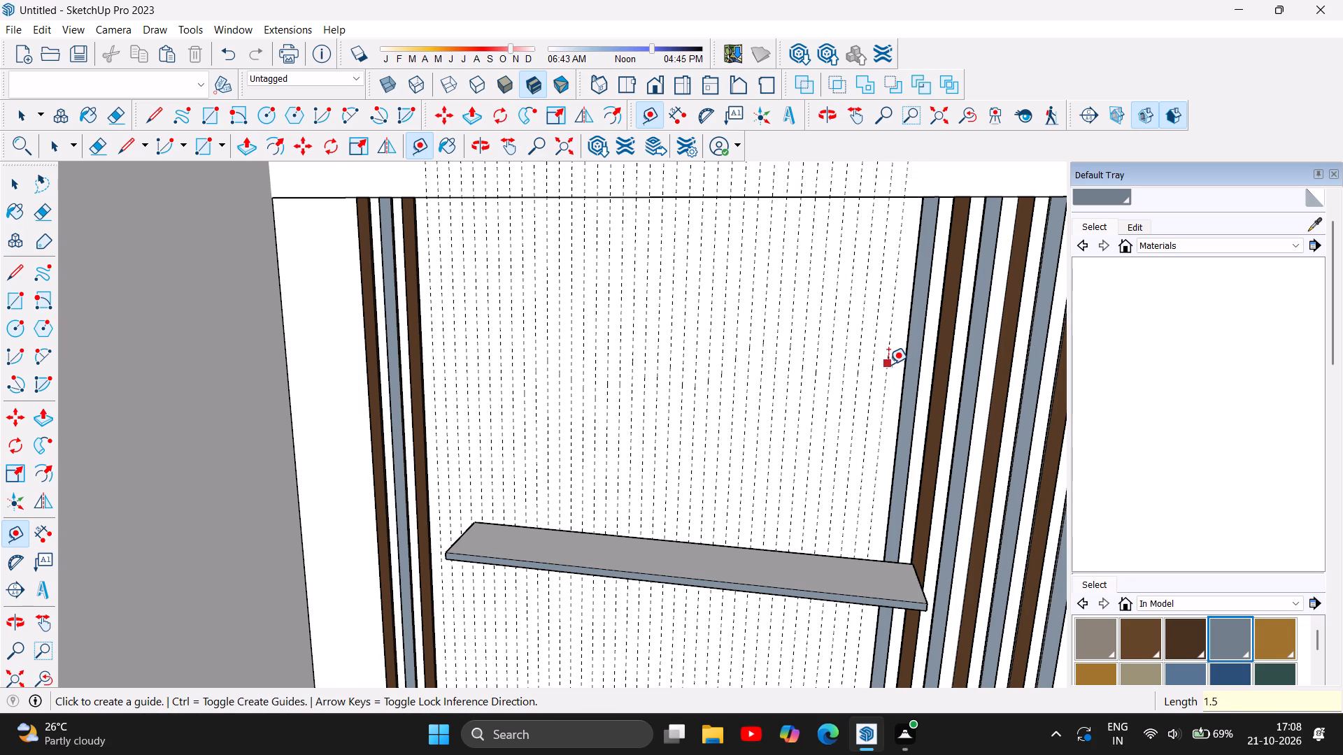
left_click(888, 364)
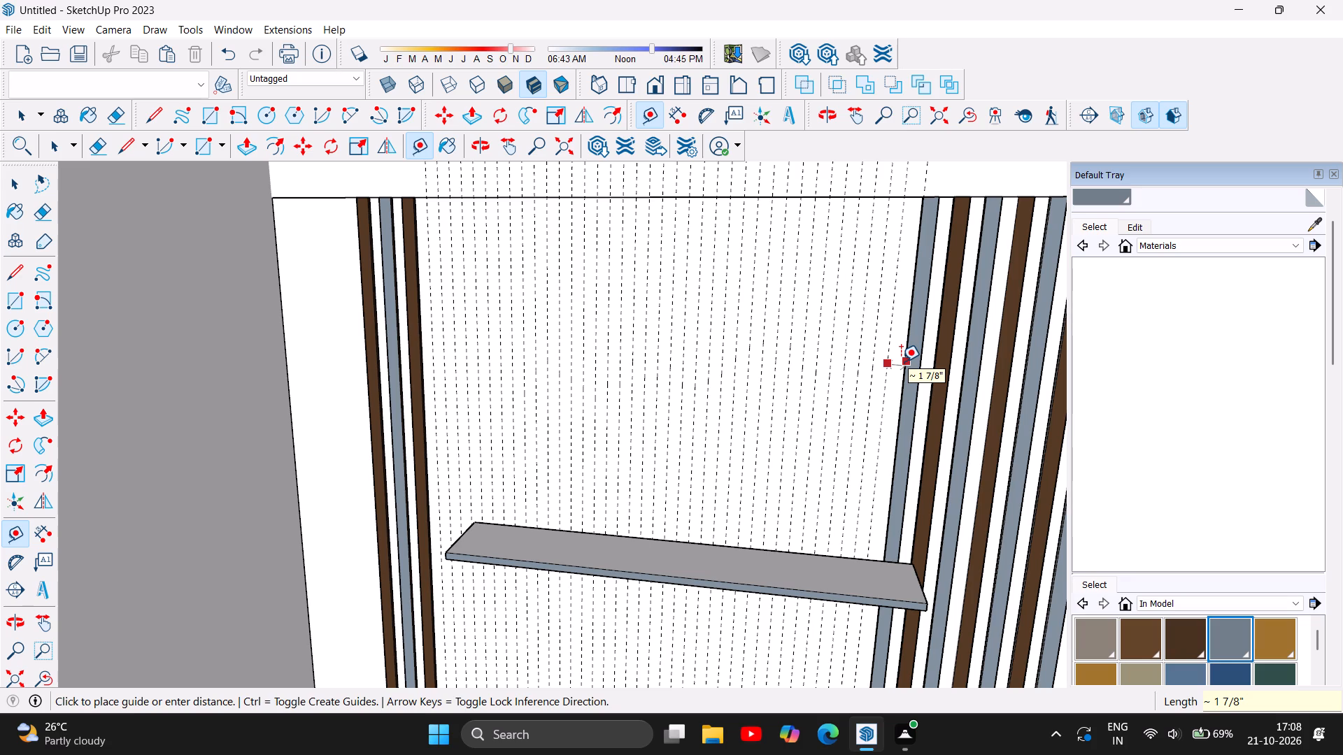
type("1.5")
key("Return")
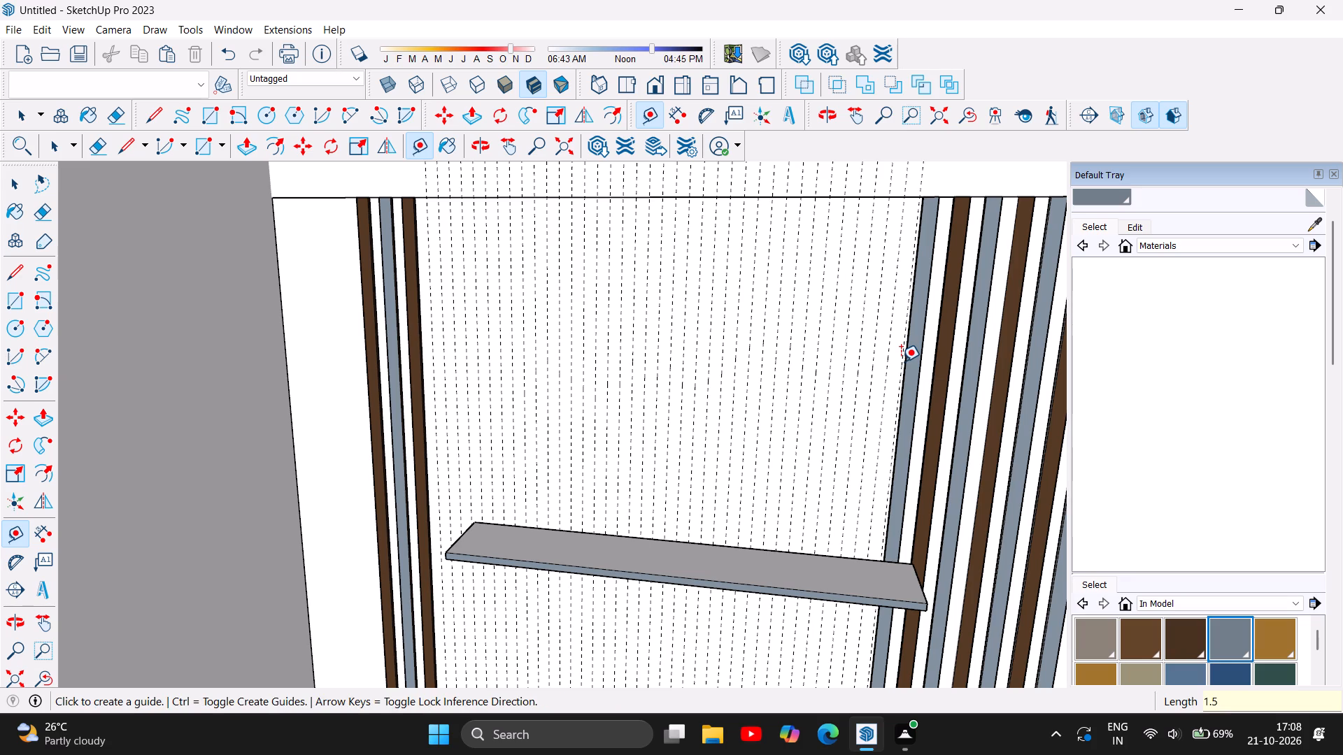
key("Escape")
Draw a 1 1/2" by about 7' 6 11/16" rectangle between the first two guides beside the three-slat group, from the slats' lower ends to the panel's top edge.
scroll(744, 475, "down", 7)
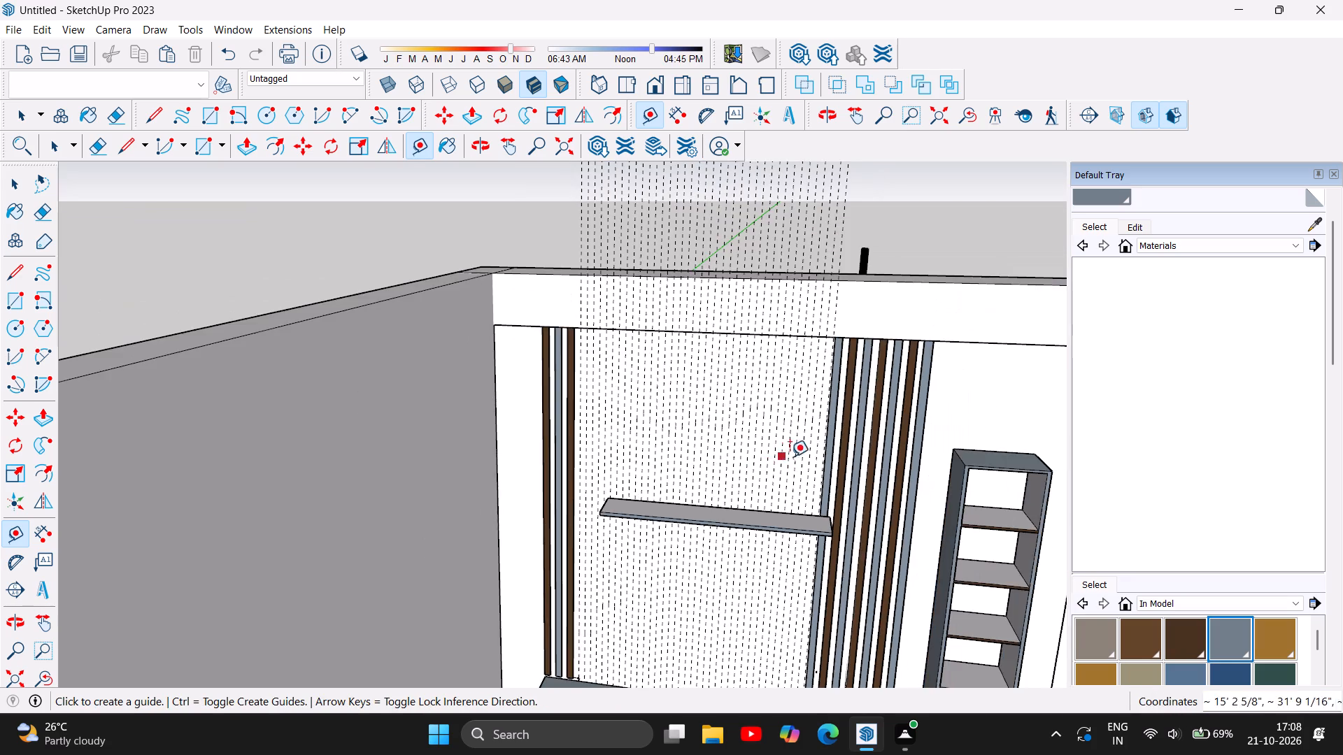
scroll(860, 384, "down", 5)
scroll(753, 564, "up", 2)
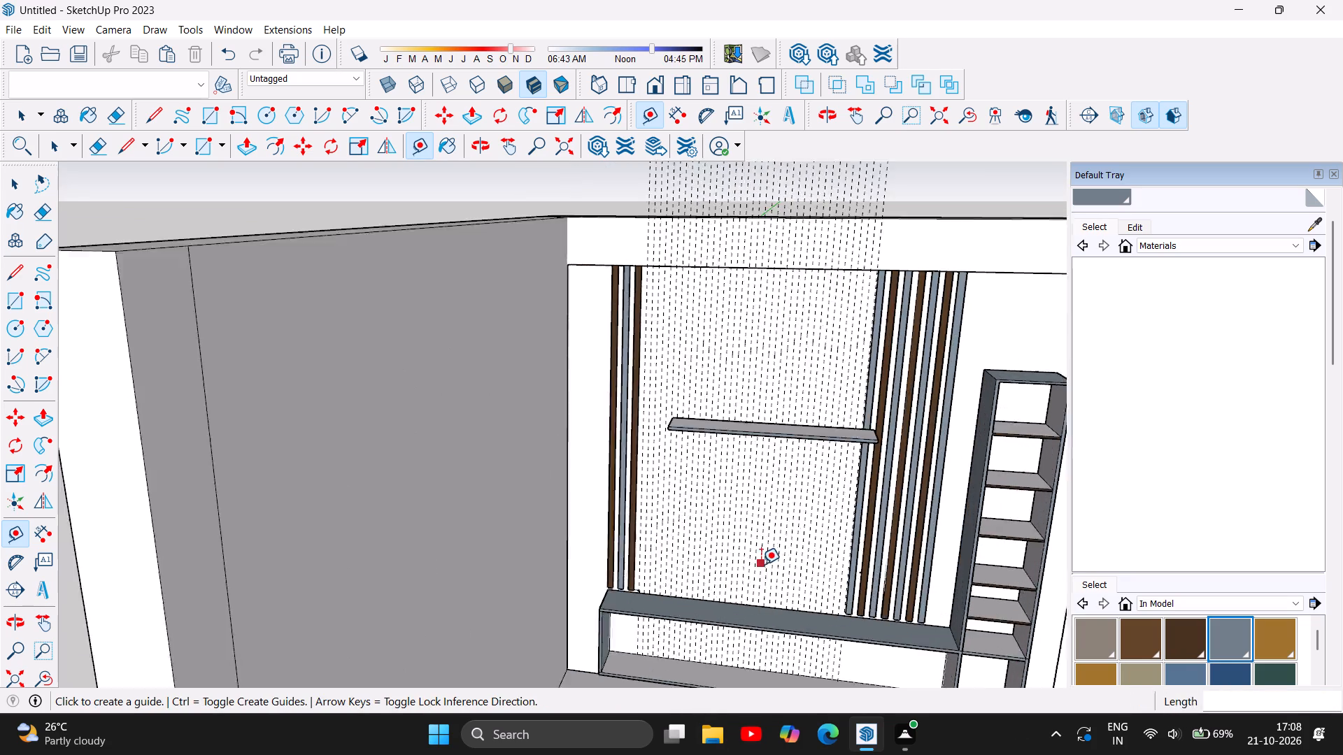
scroll(761, 564, "up", 3)
scroll(619, 466, "down", 9)
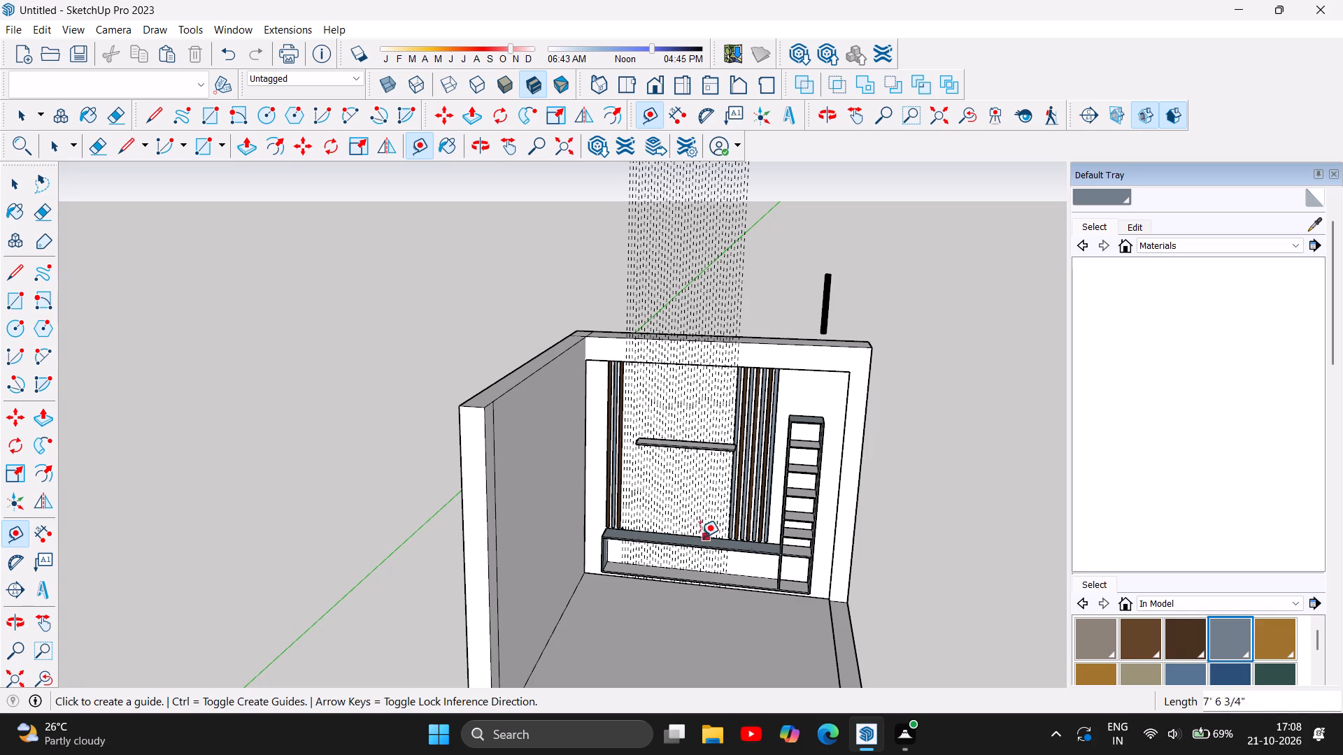
scroll(691, 525, "up", 6)
scroll(587, 547, "up", 8)
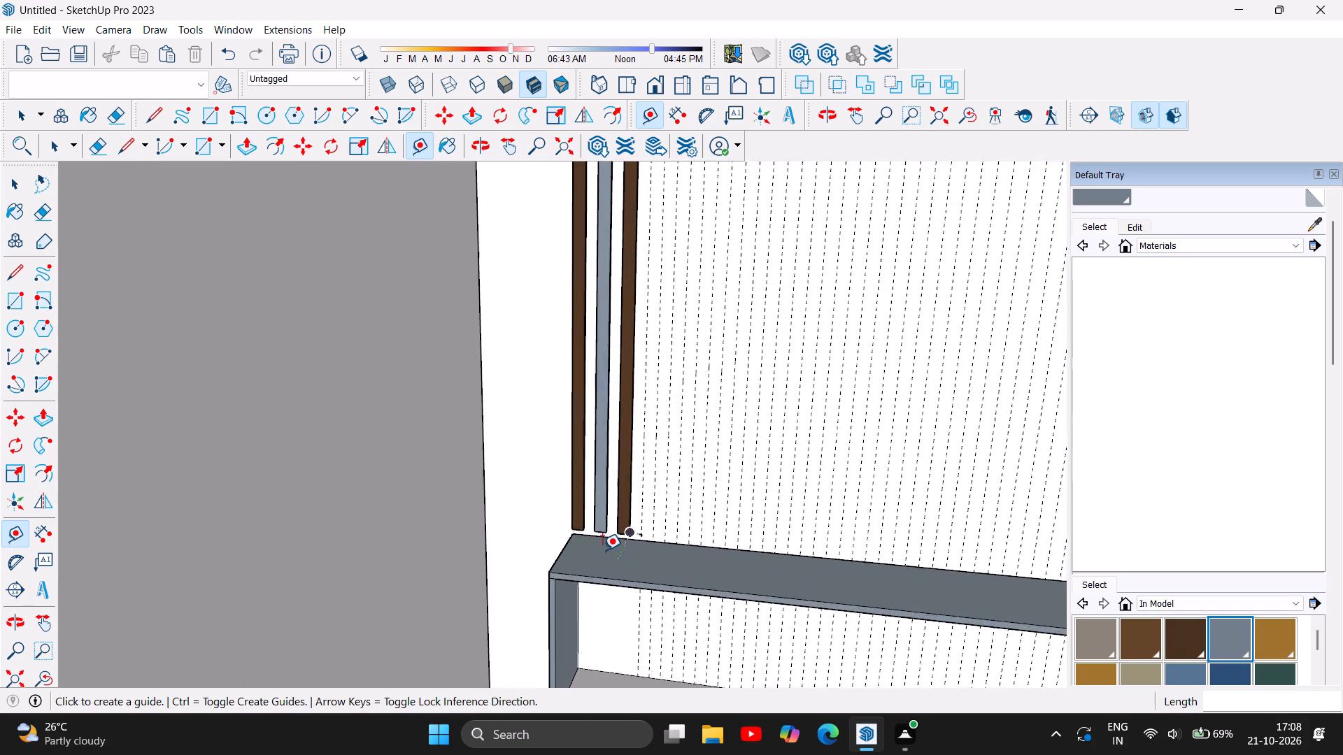
scroll(602, 550, "up", 10)
scroll(703, 523, "down", 1)
scroll(704, 526, "up", 5)
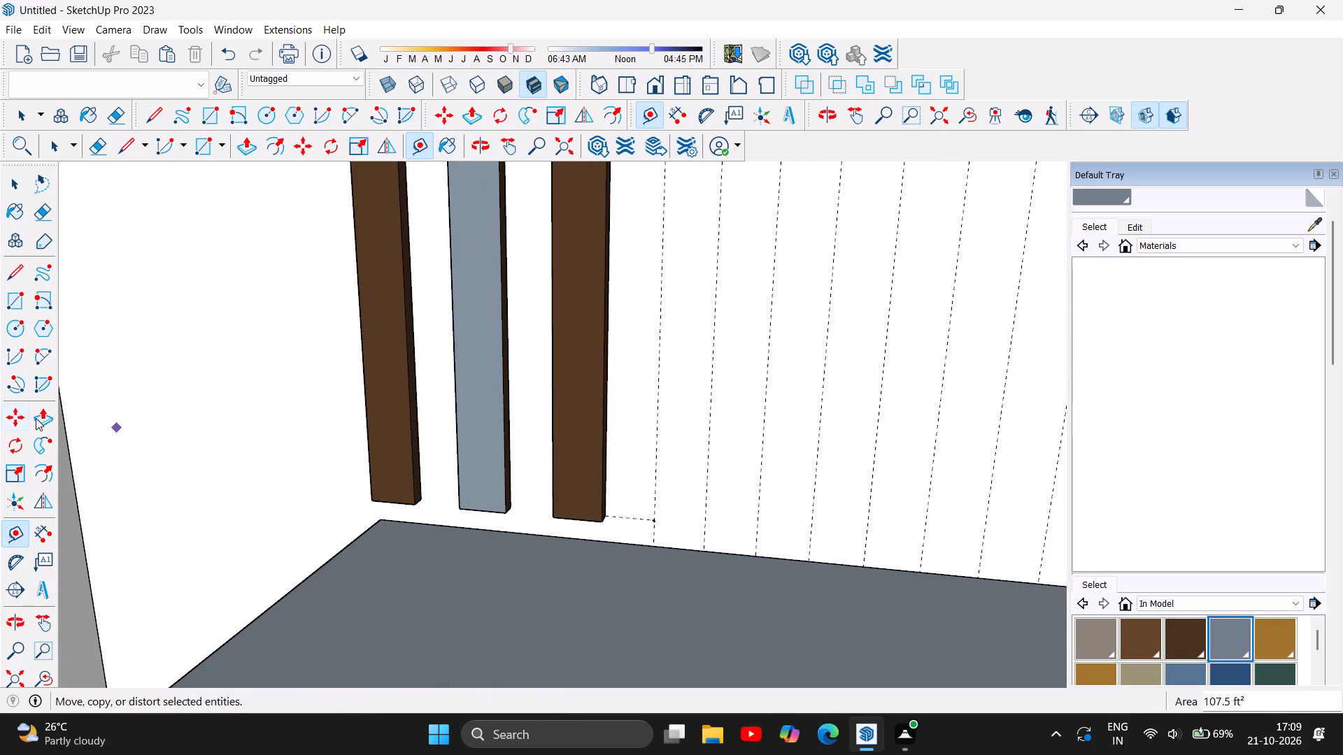
left_click(15, 308)
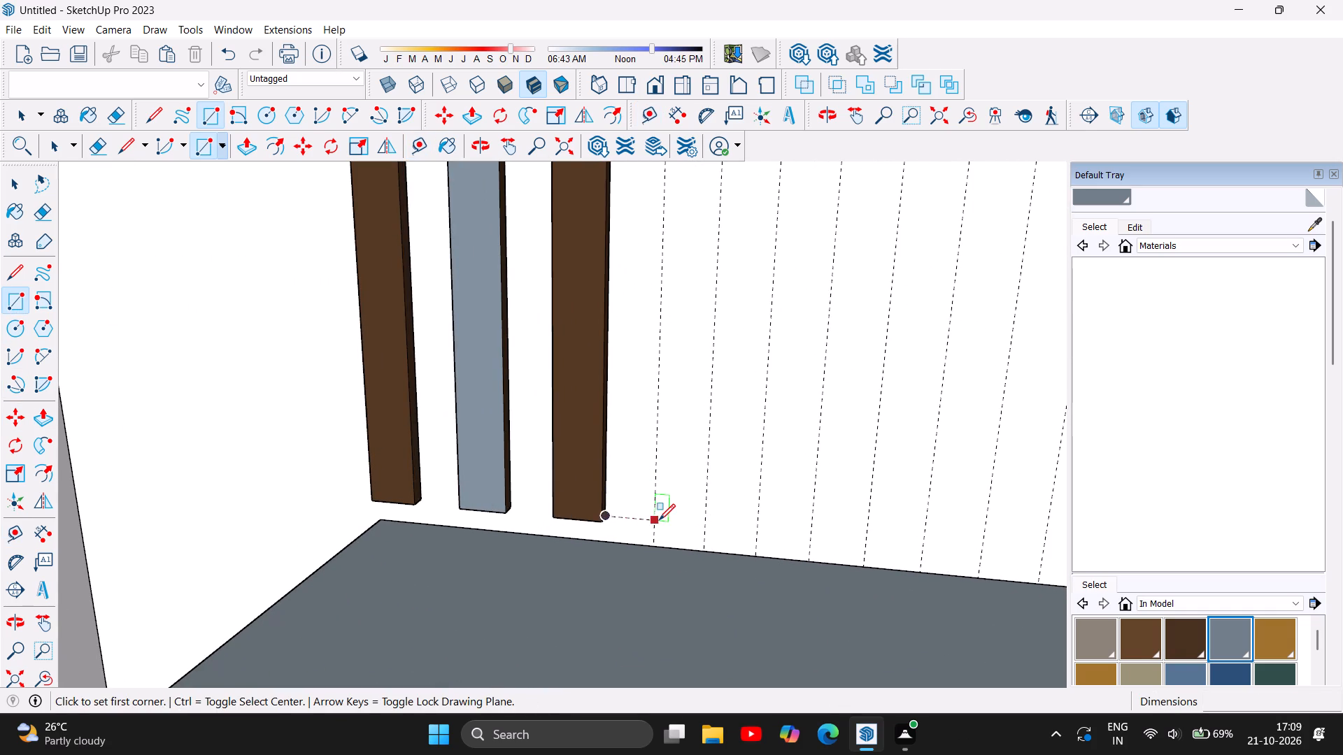
left_click(654, 520)
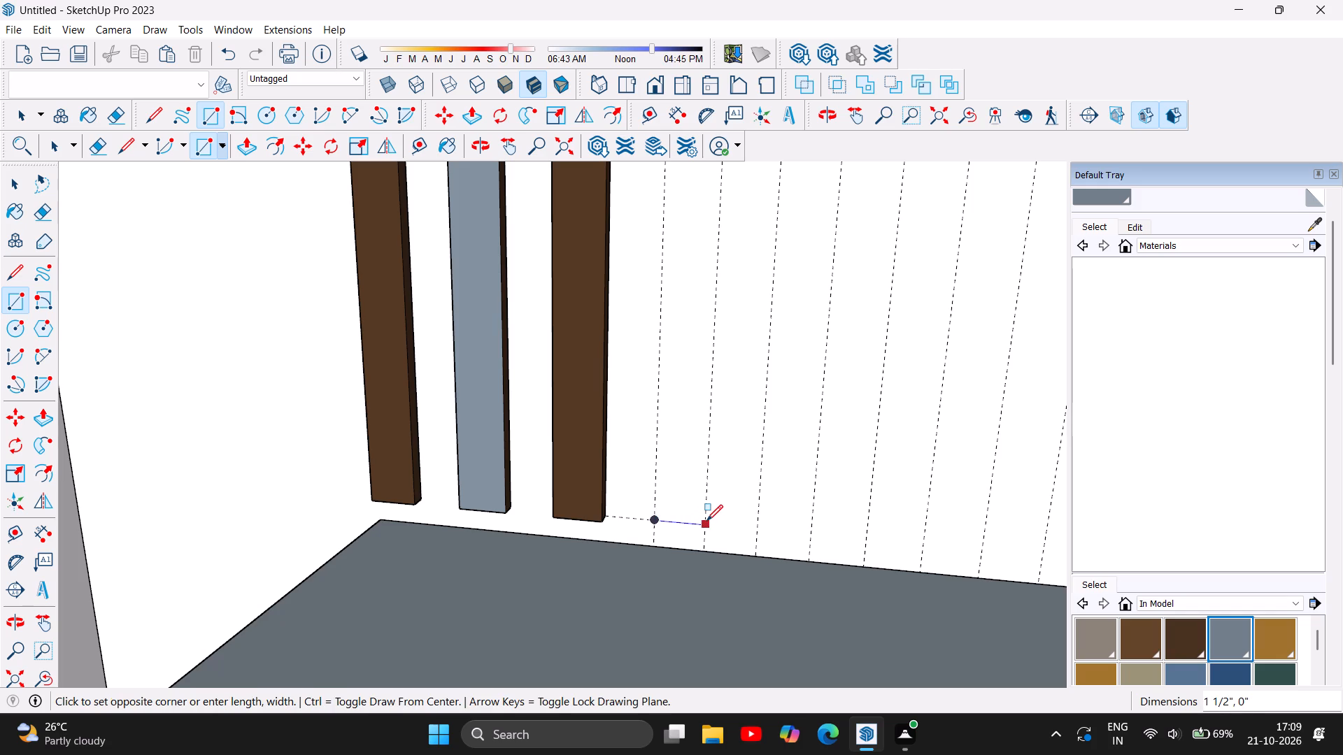
left_click(706, 521)
scroll(711, 452, "down", 11)
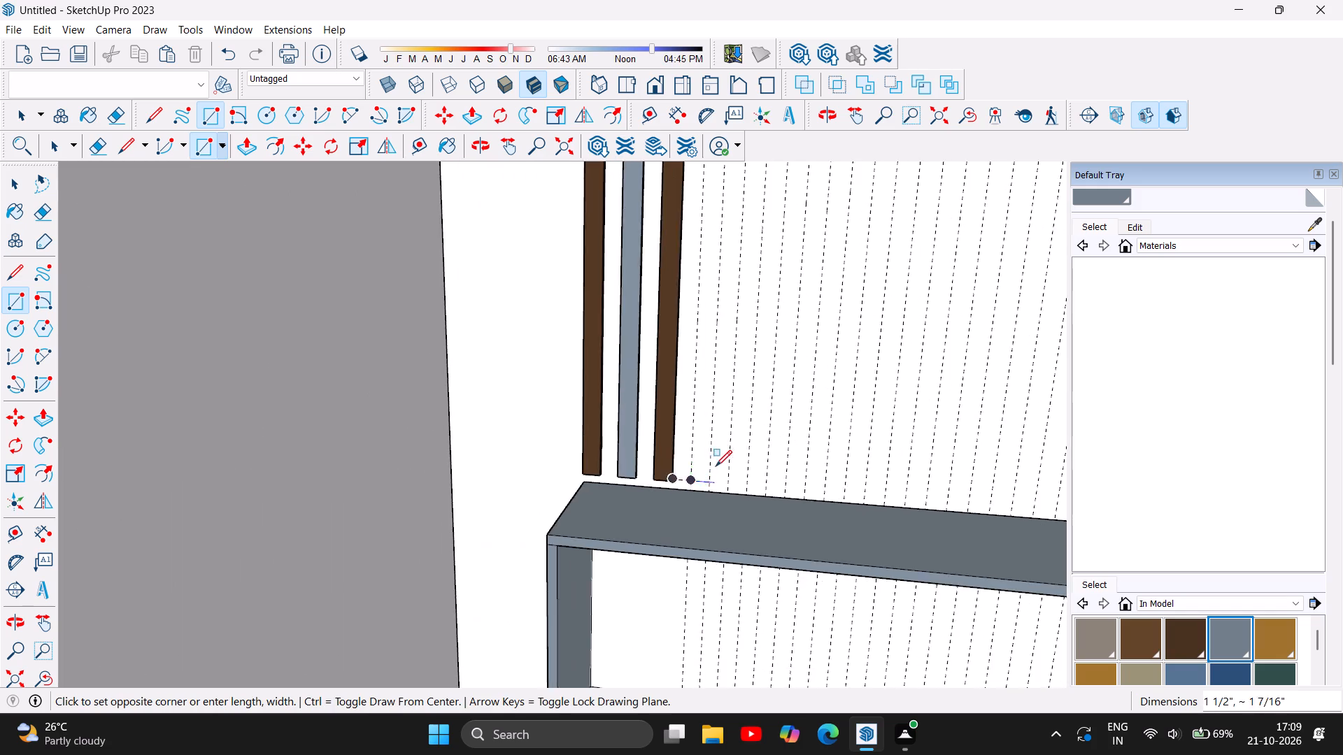
scroll(716, 468, "down", 19)
scroll(722, 294, "up", 3)
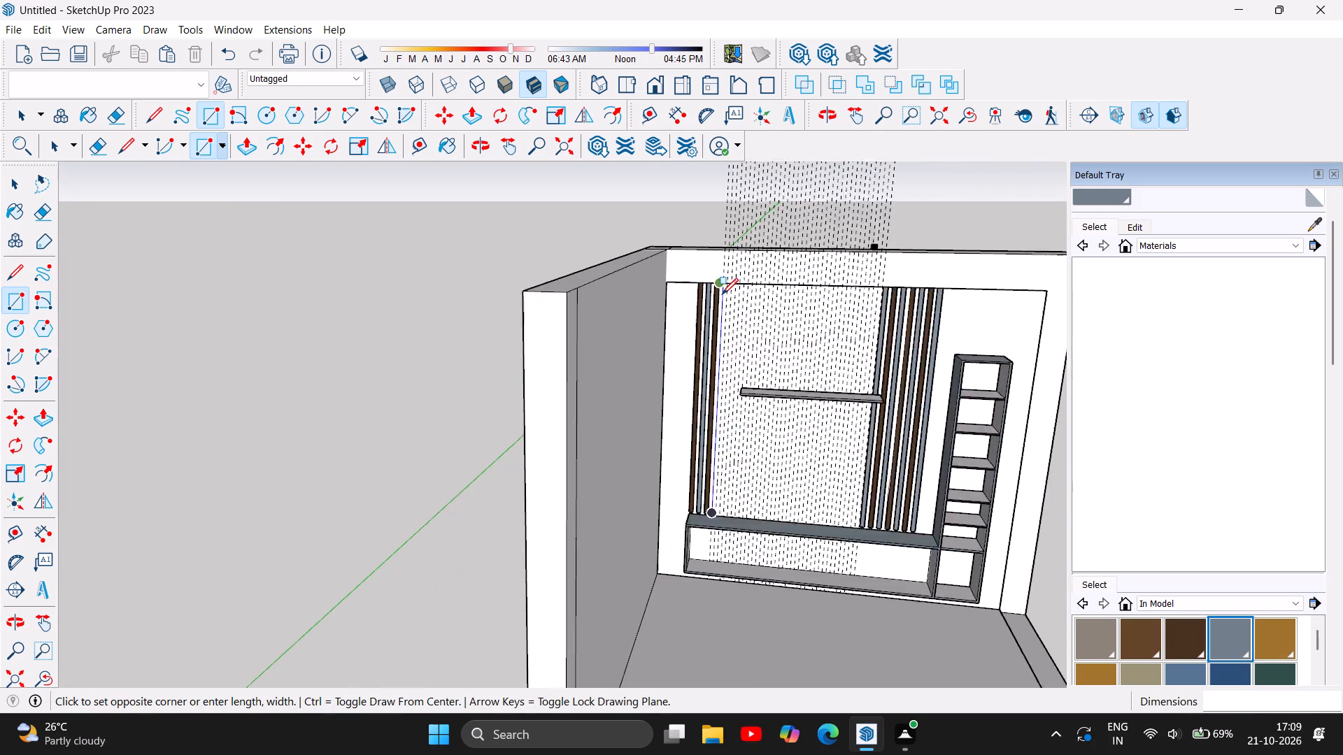
scroll(722, 294, "up", 15)
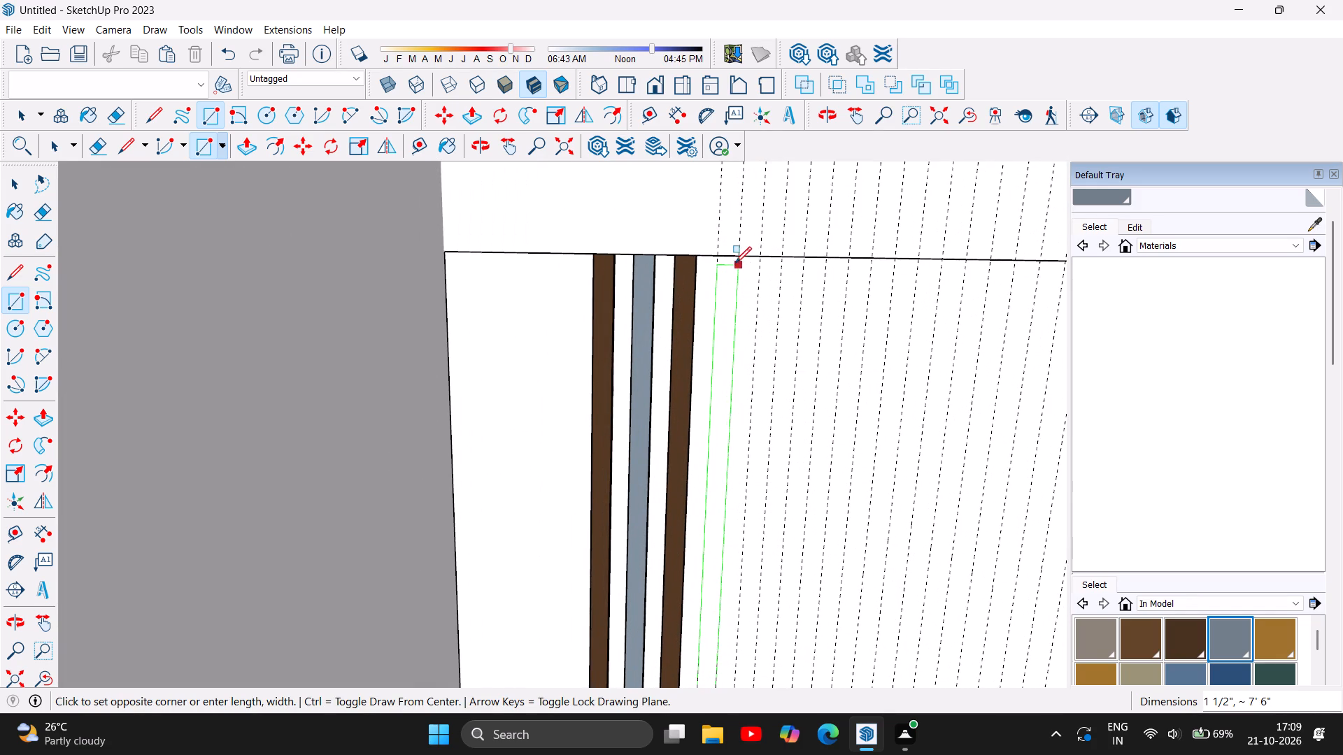
left_click(736, 253)
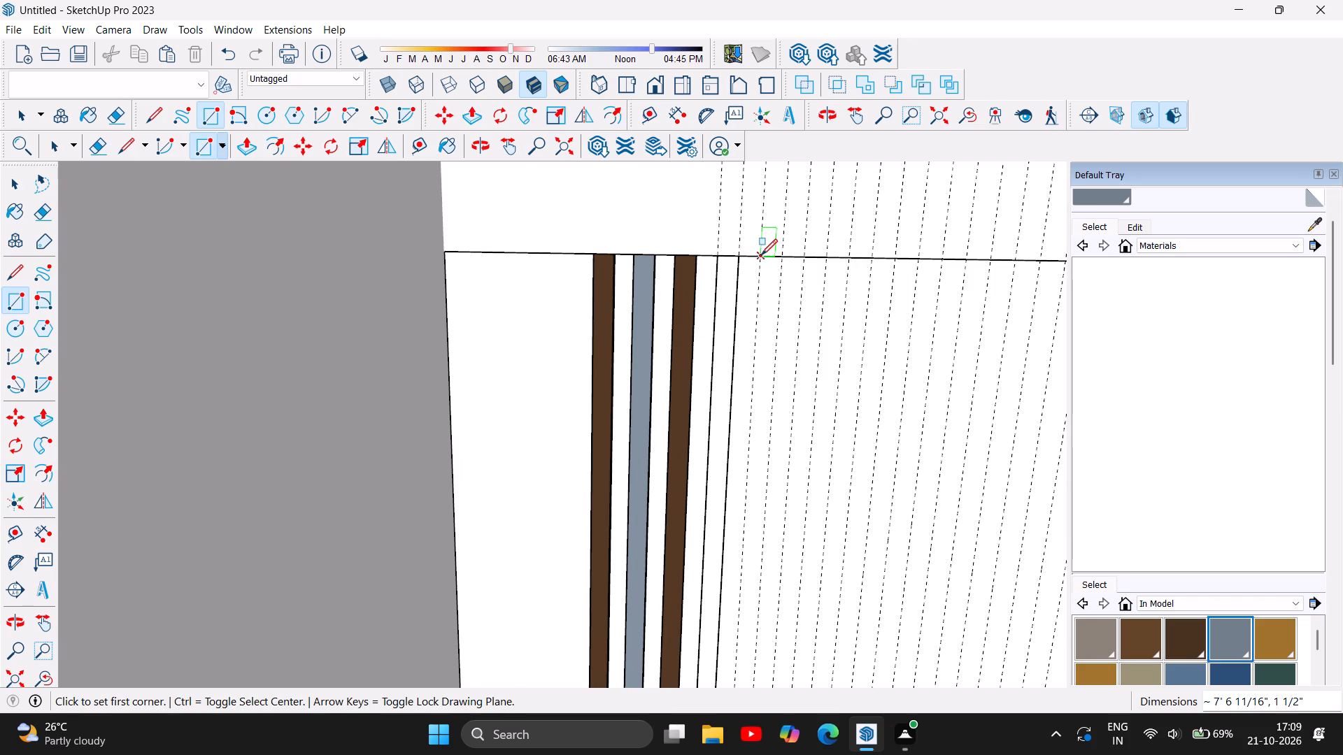
Draw a second 1 1/2" by about 7' 6 11/16" slat rectangle, one guide gap beyond the first, from the panel's top edge to the slats' lower ends.
left_click(761, 254)
left_click(783, 259)
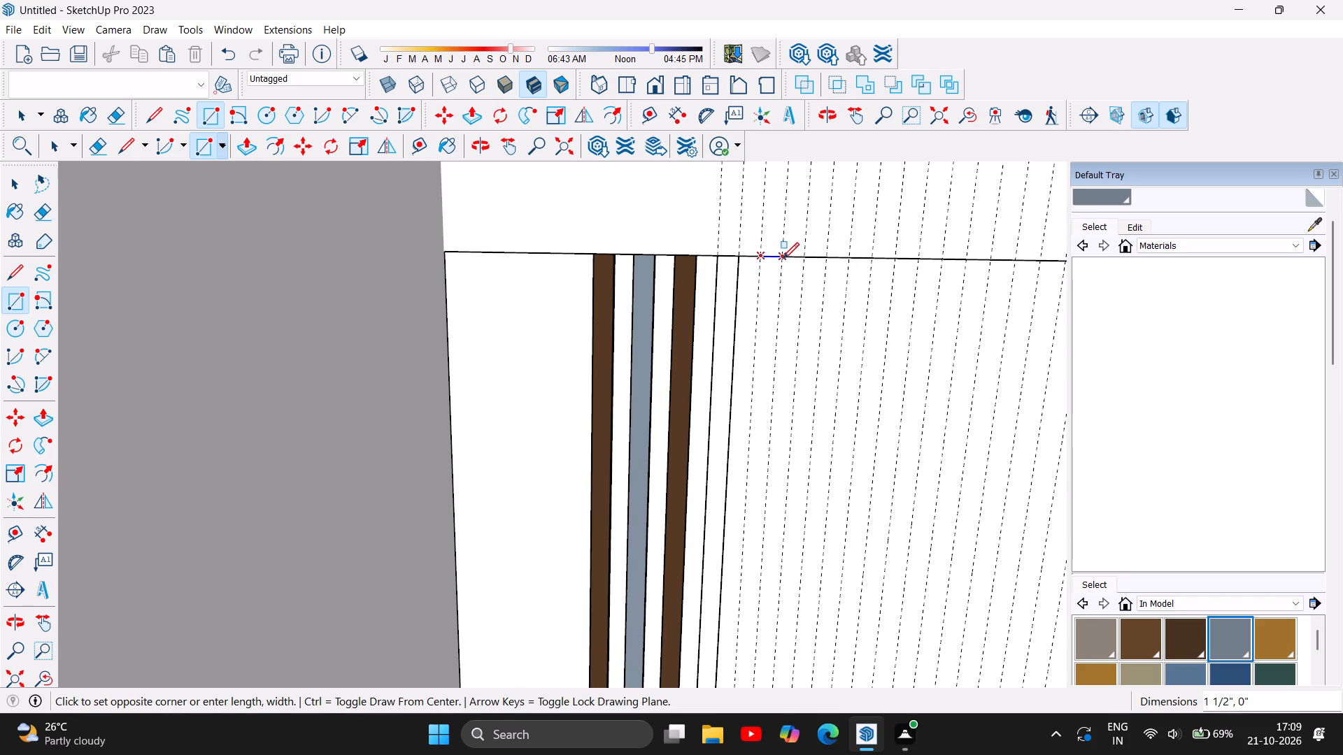
scroll(774, 324, "down", 18)
scroll(772, 480, "up", 5)
scroll(765, 565, "up", 12)
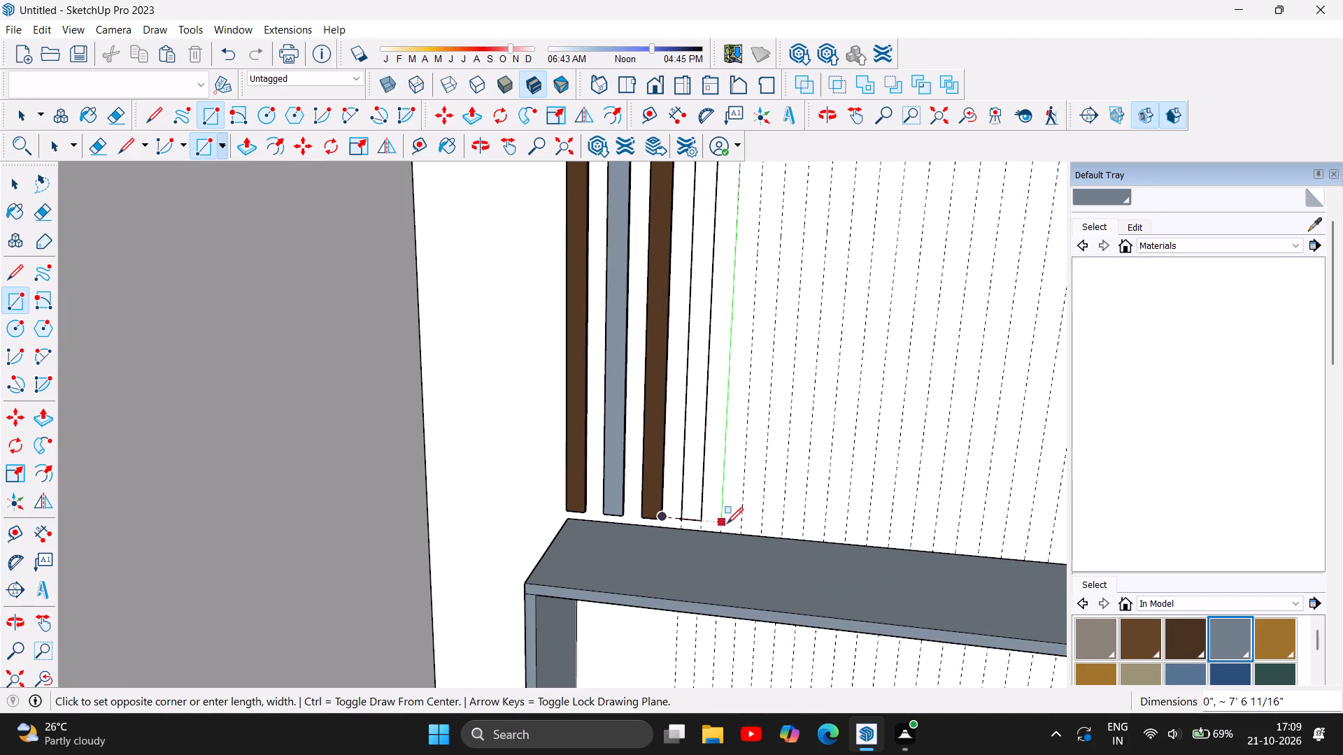
left_click(746, 522)
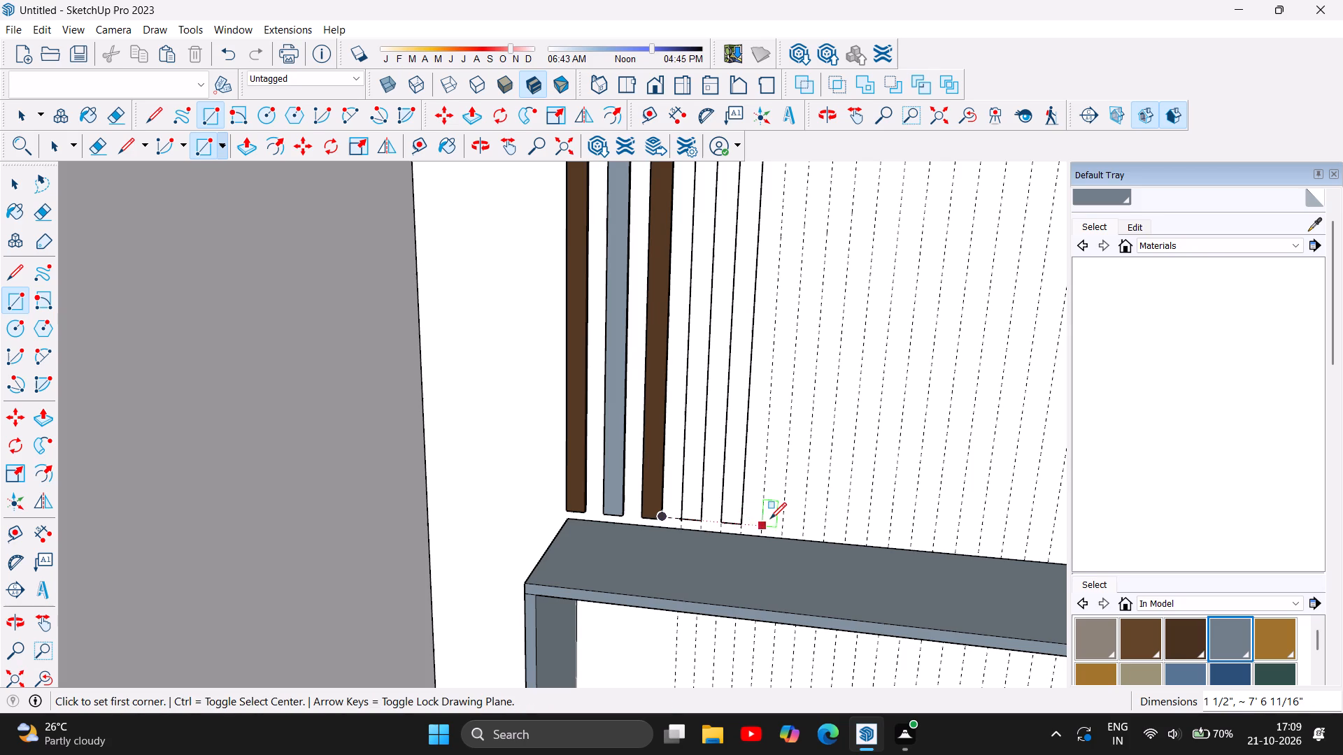
Draw a third 1 1/2" by about 7' 6 11/16" slat rectangle after the next gap, from the slats' lower-end level up to the panel's top edge.
left_click(766, 524)
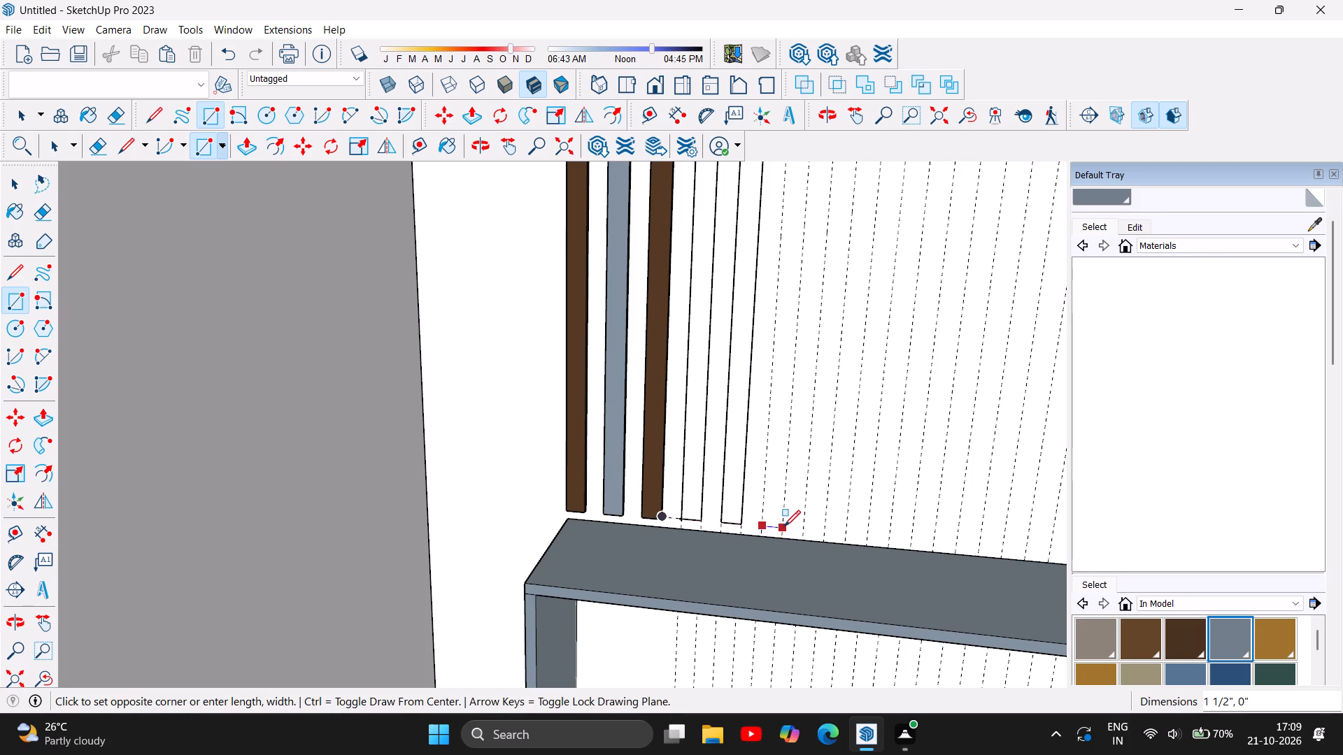
left_click(784, 526)
scroll(784, 504, "down", 20)
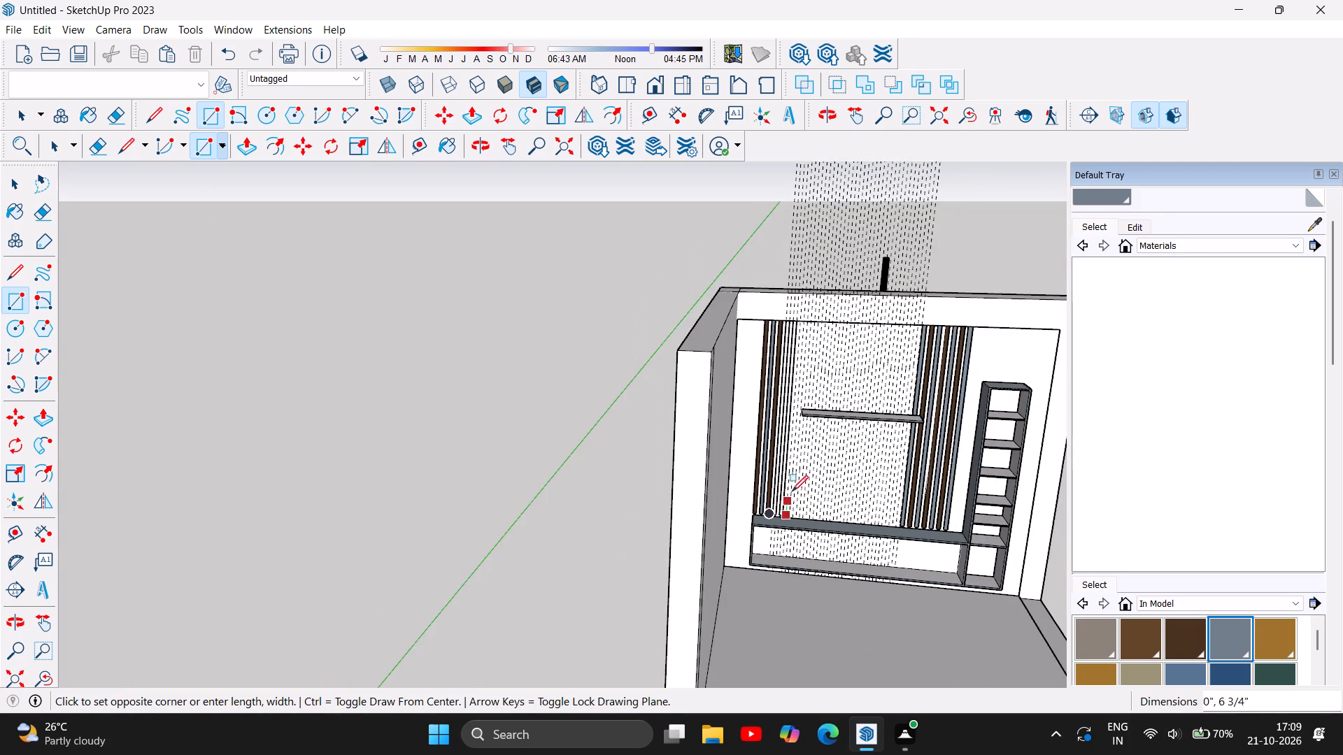
scroll(806, 344, "up", 16)
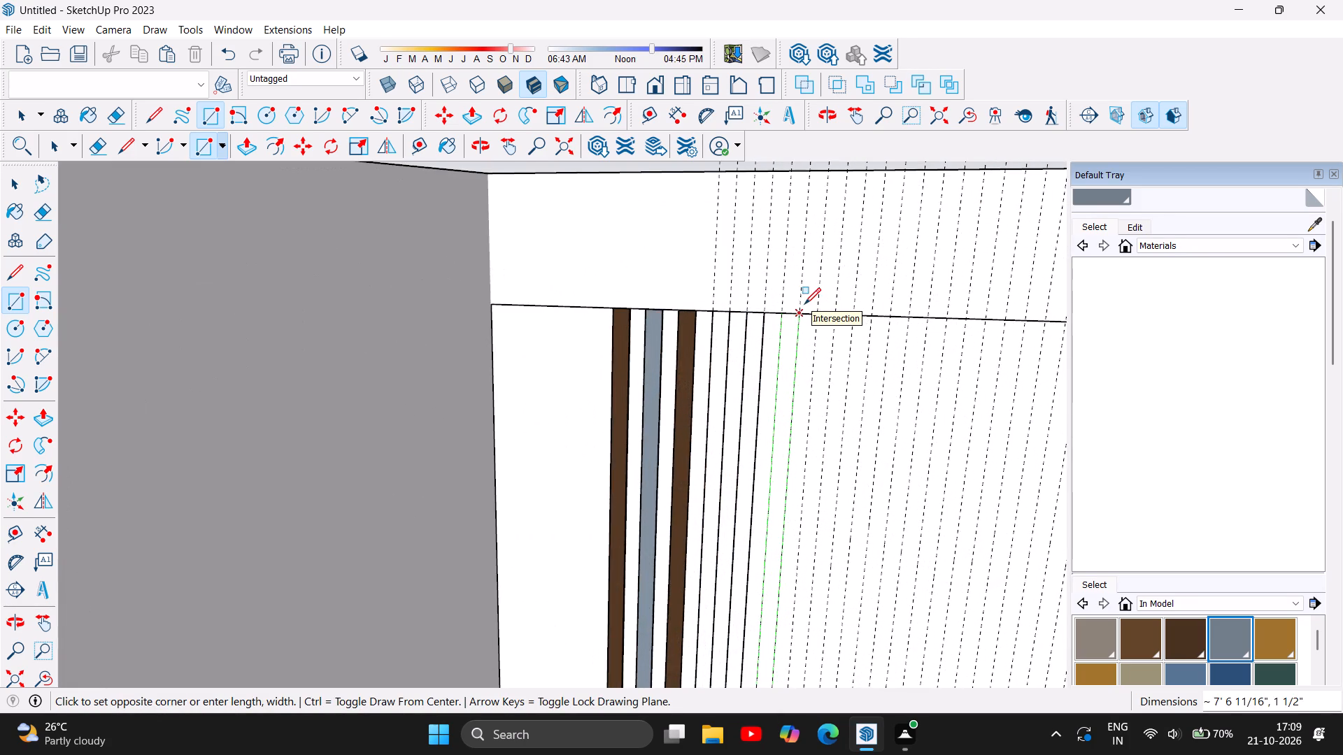
scroll(804, 304, "up", 5)
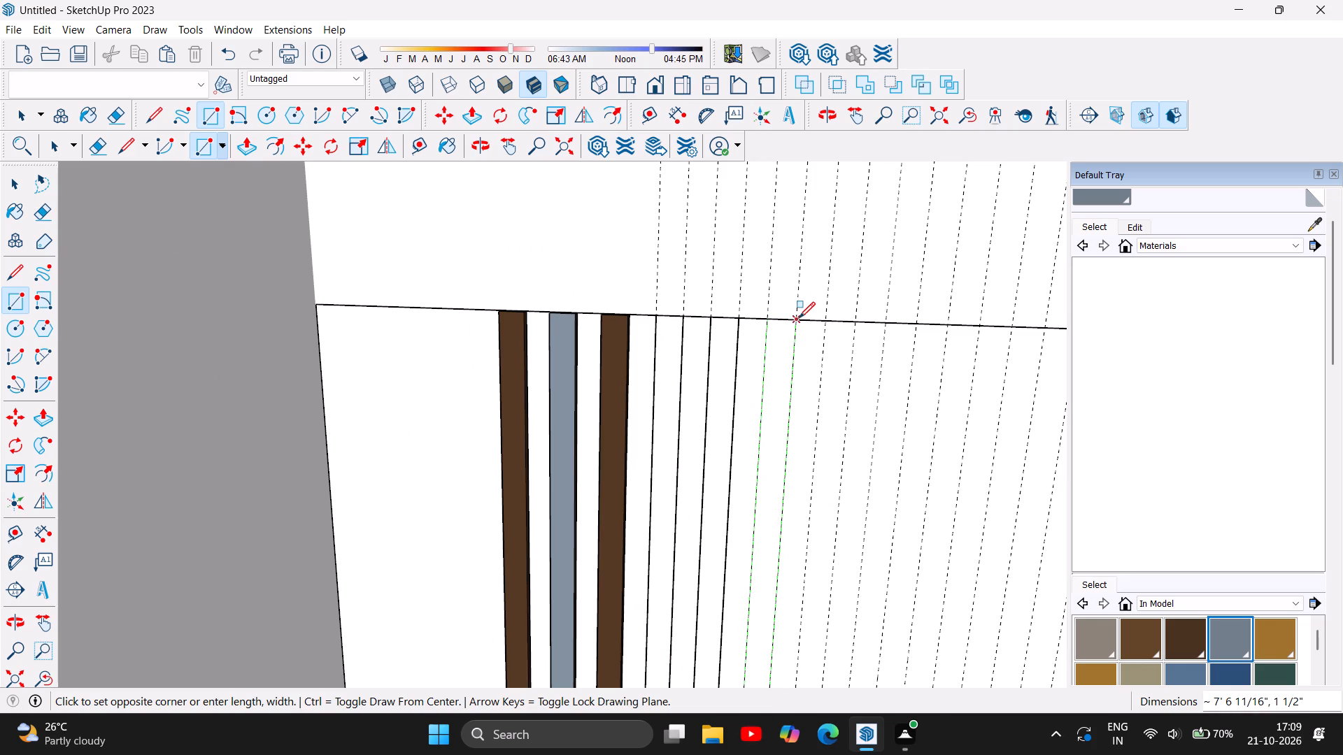
left_click(799, 318)
Draw a fourth 1 1/2" by about 7' 6 11/16" slat rectangle, one gap further, from the panel's top edge to the slats' lower-end level.
left_click(825, 320)
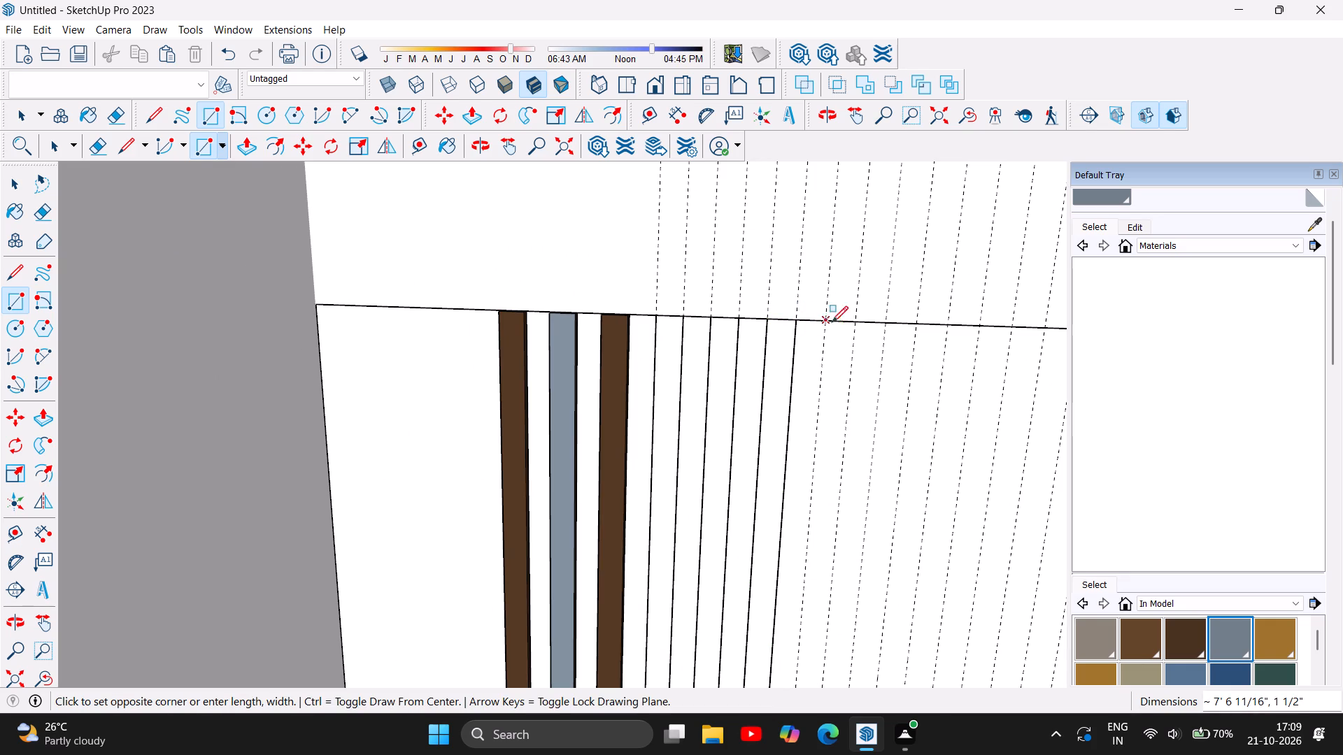
left_click(855, 322)
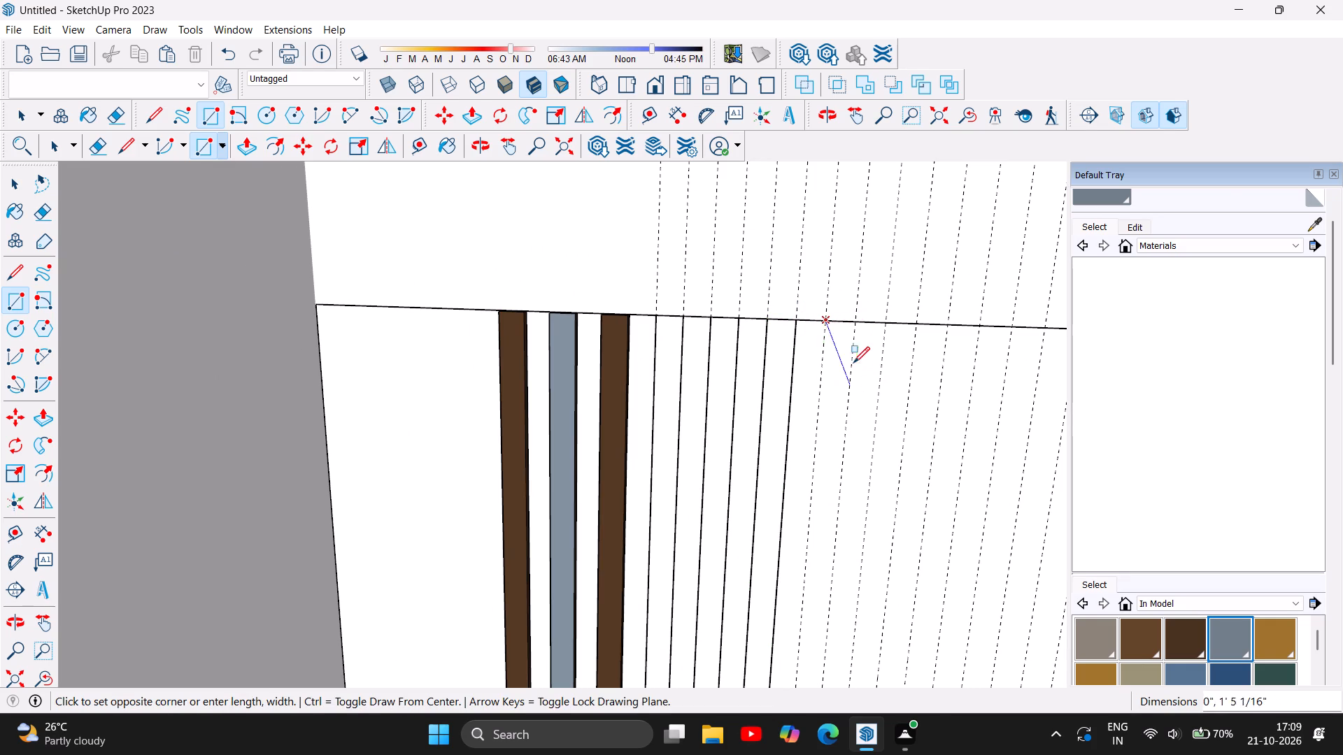
scroll(849, 358, "down", 17)
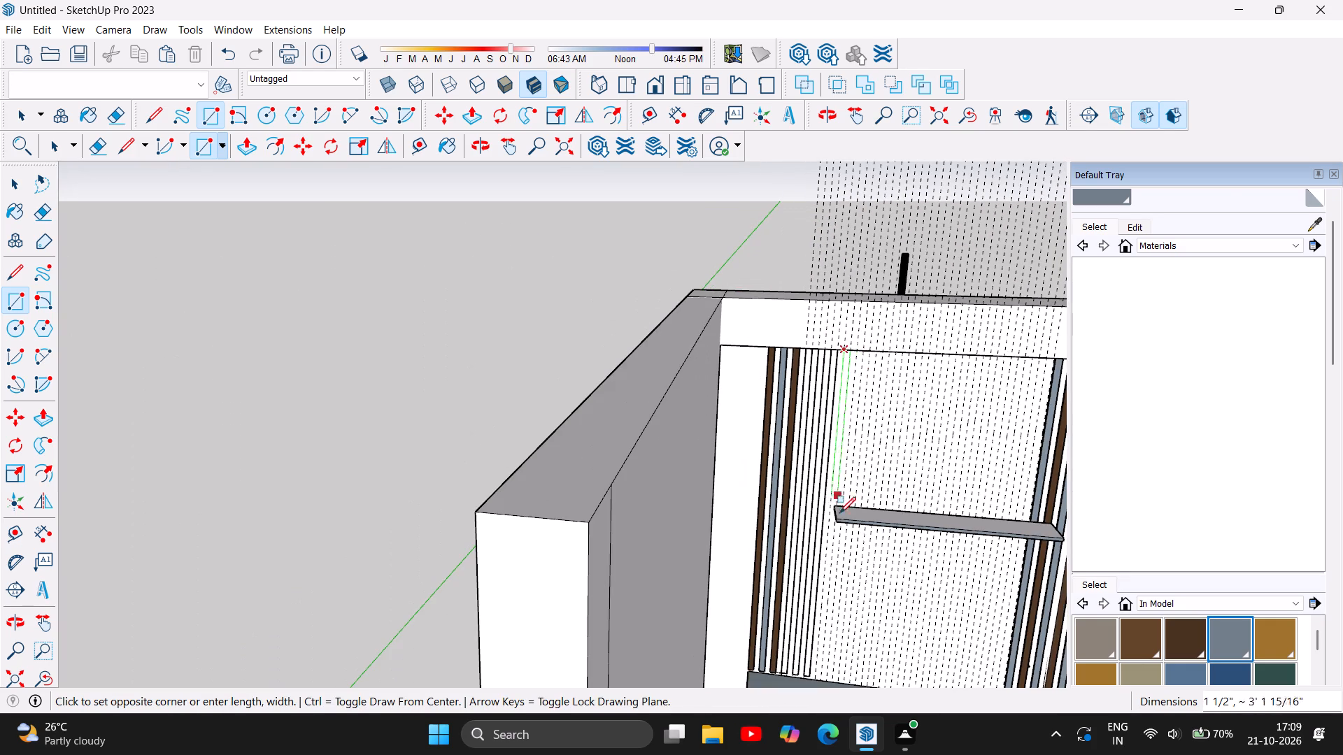
scroll(827, 605, "up", 3)
scroll(827, 605, "down", 4)
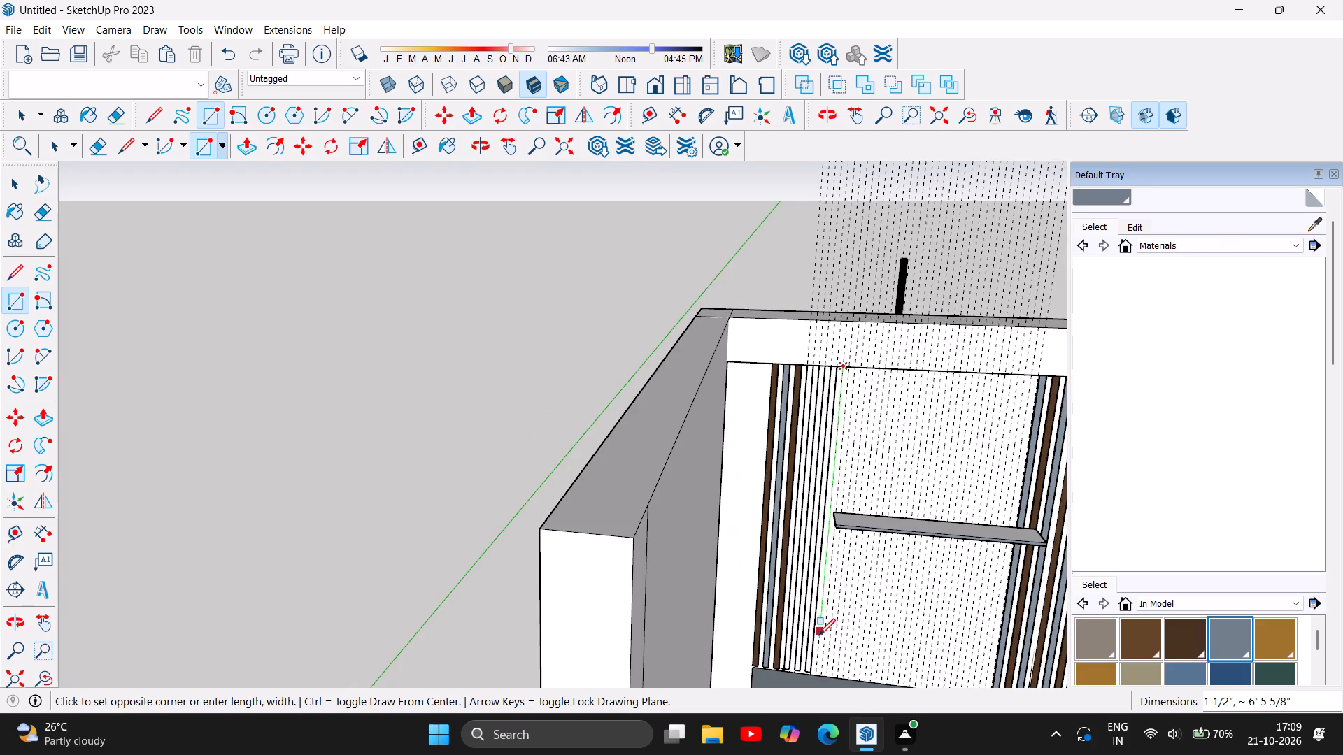
scroll(827, 668, "up", 12)
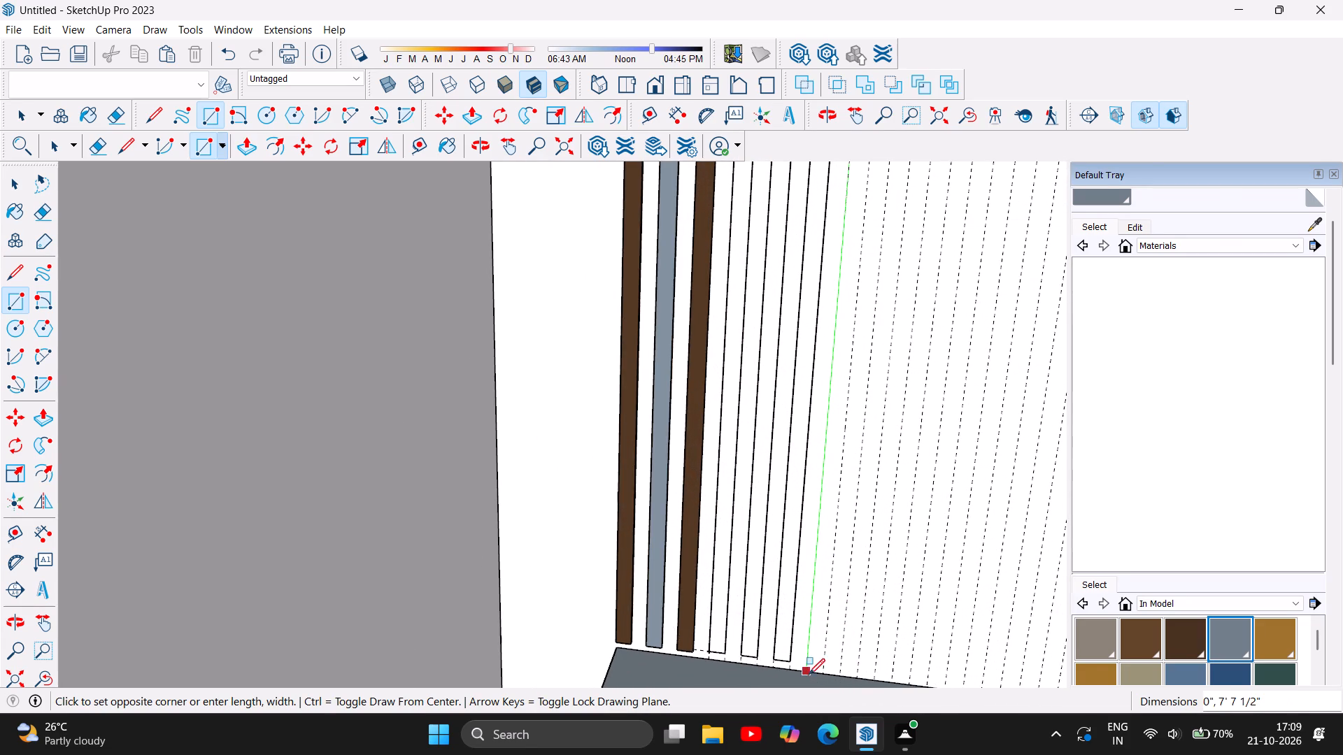
scroll(809, 666, "up", 6)
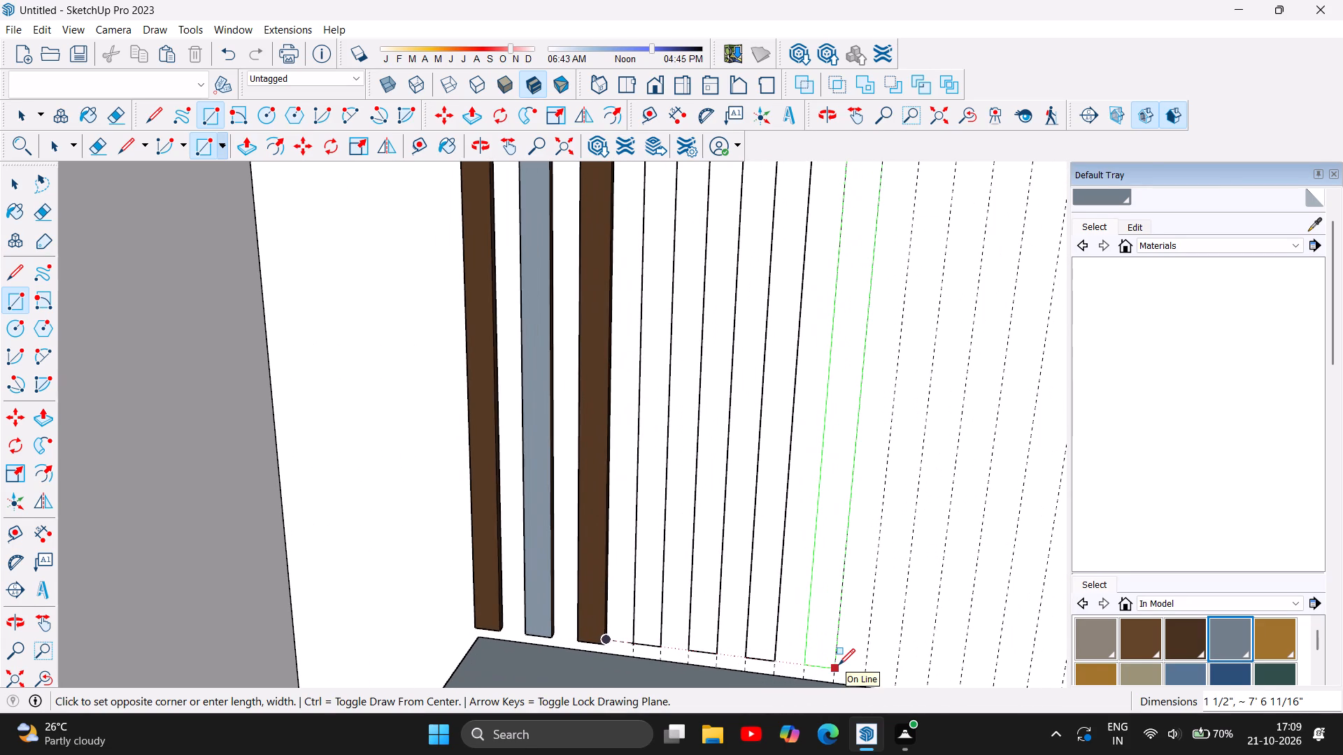
left_click(839, 665)
Draw a shorter slat rectangle, 1 1/2" by about 3' 4 15/16", in the next alternate guide pair, from the panel's top edge to just above the shelf.
scroll(758, 640, "down", 6)
scroll(581, 563, "down", 6)
scroll(516, 533, "down", 6)
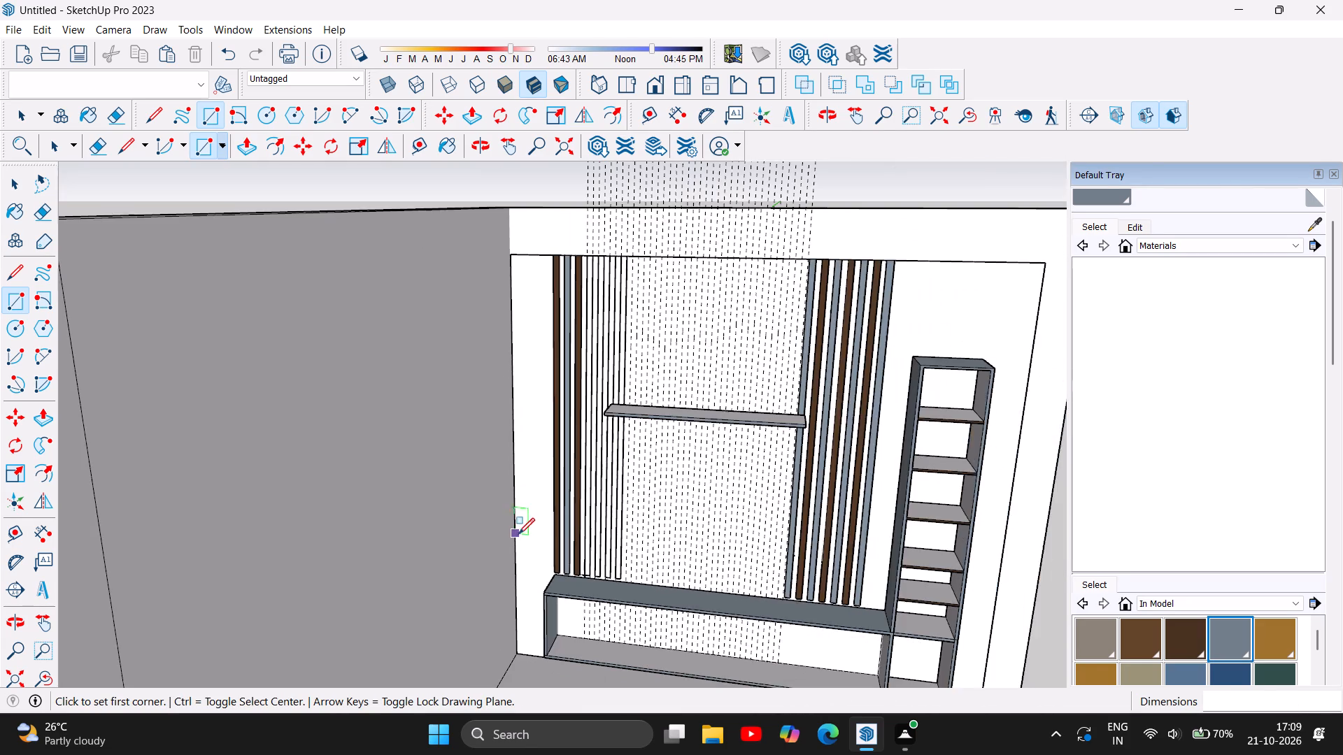
scroll(541, 542, "down", 4)
scroll(588, 371, "up", 4)
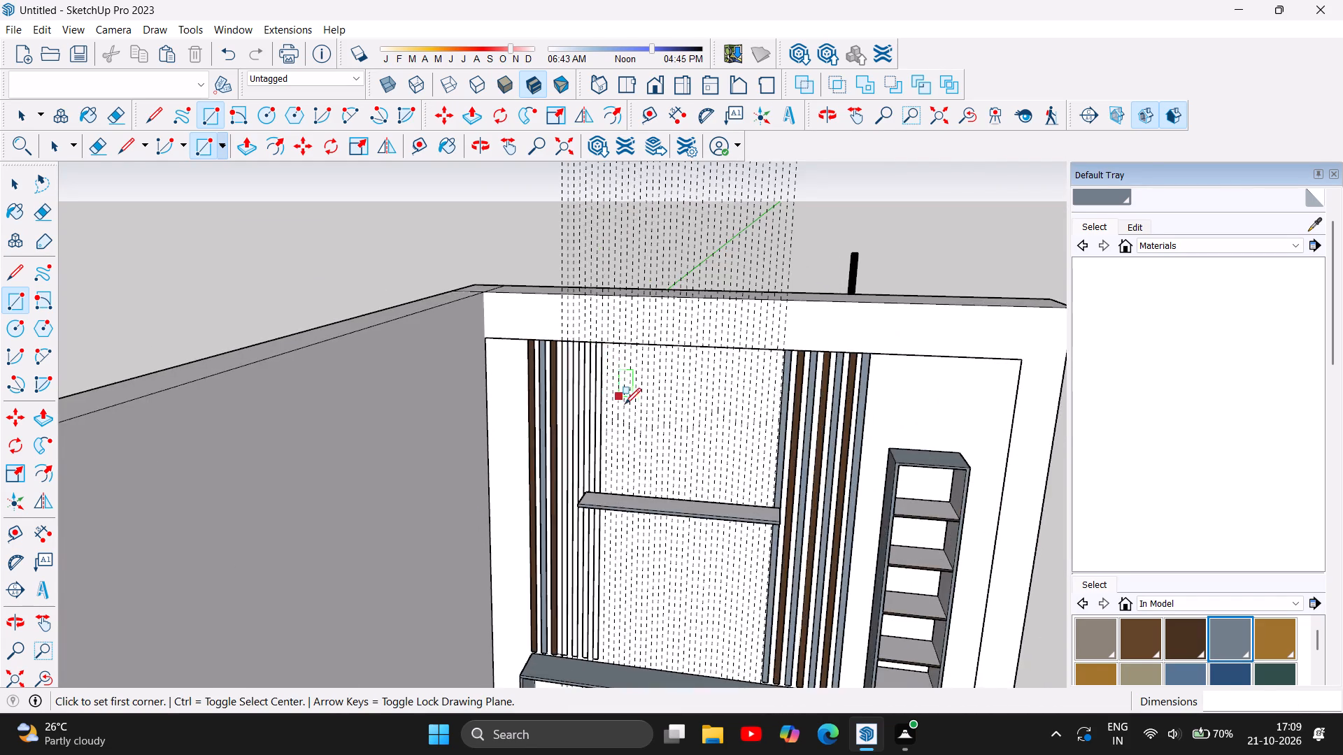
scroll(631, 410, "up", 8)
scroll(577, 320, "up", 5)
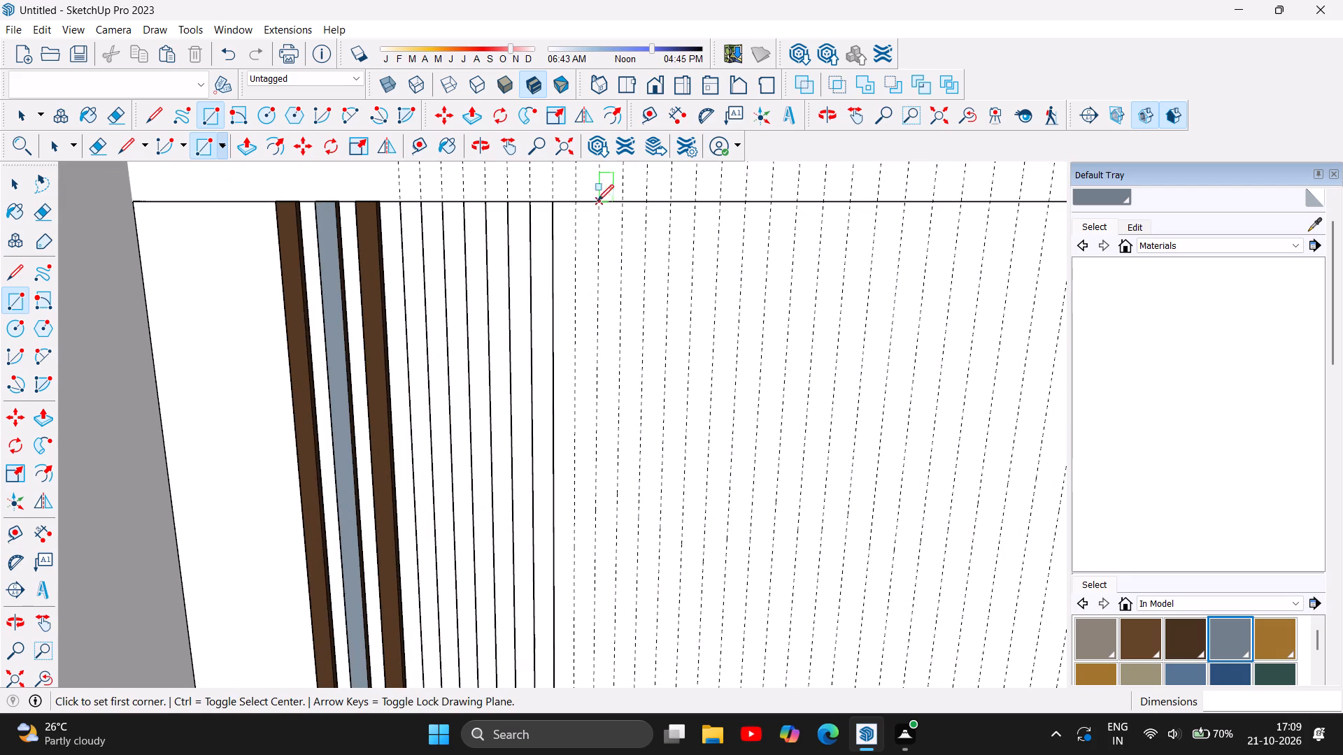
left_click(575, 201)
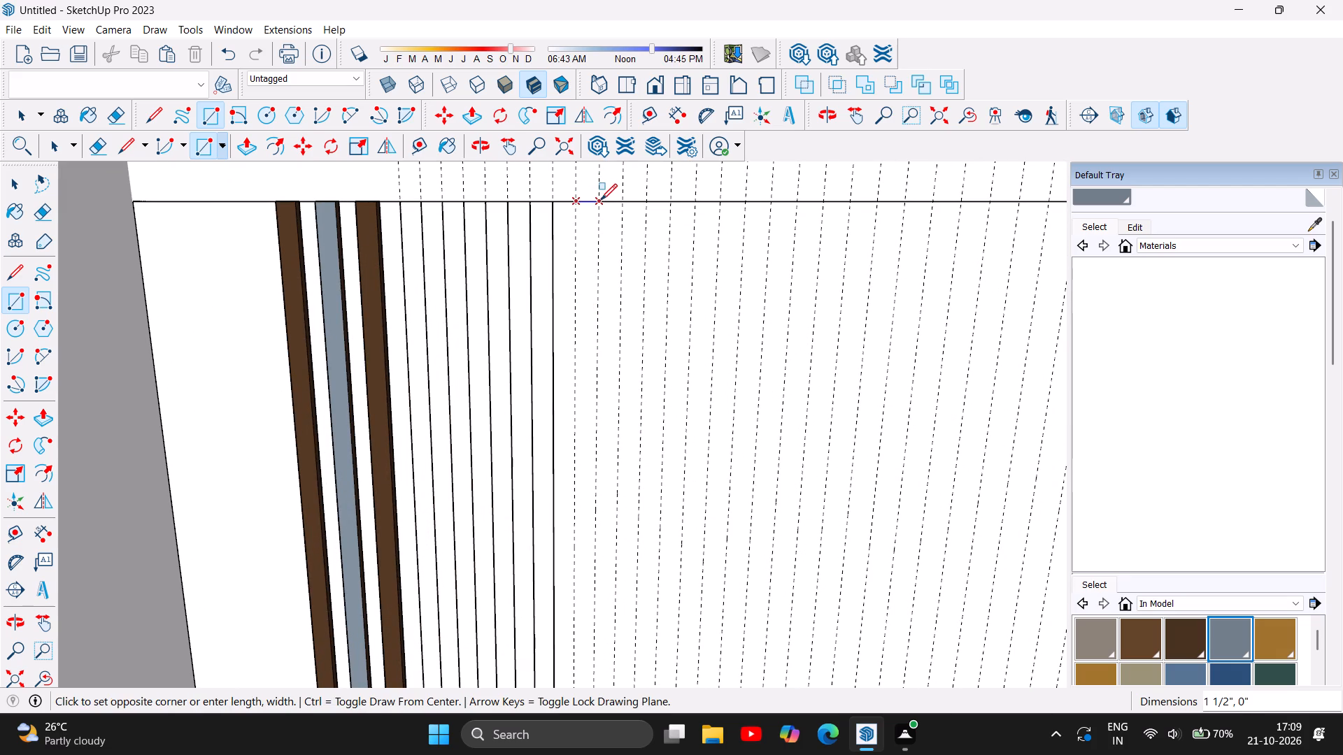
left_click(601, 200)
scroll(602, 234, "down", 8)
scroll(611, 520, "up", 3)
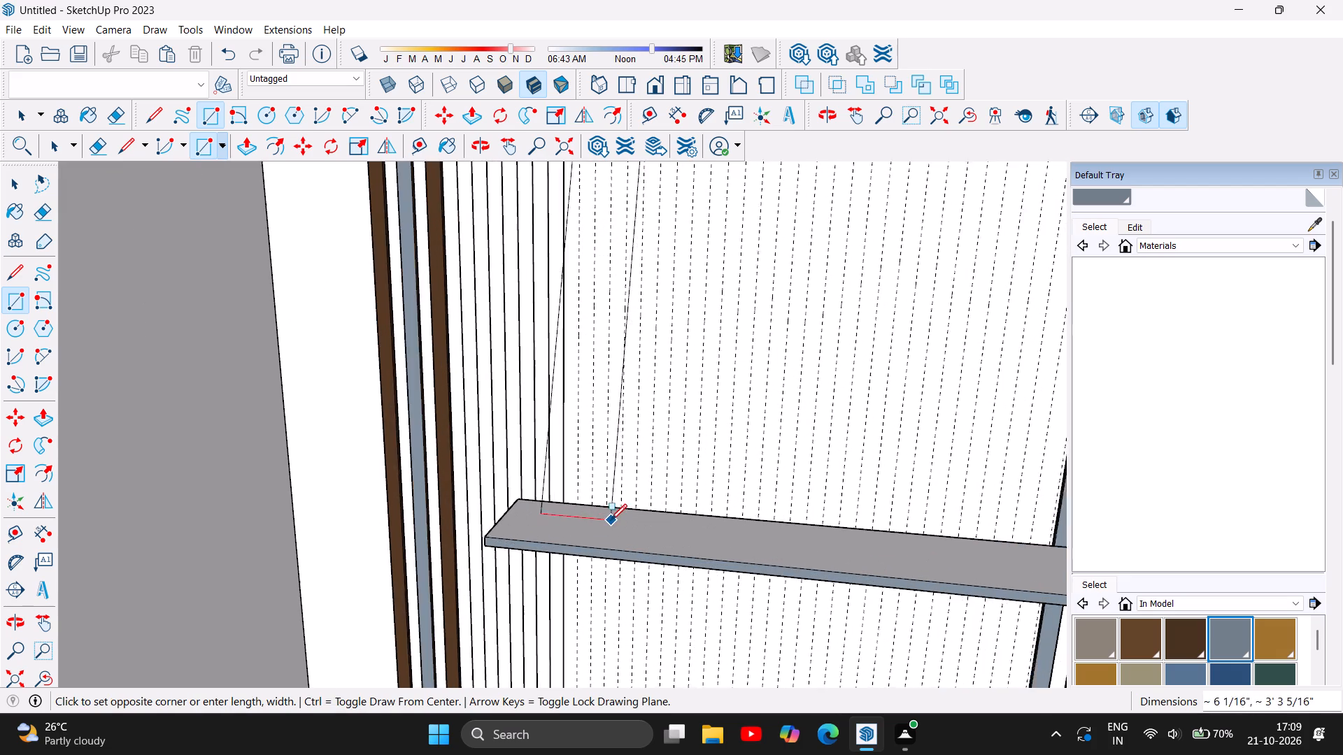
scroll(611, 520, "up", 5)
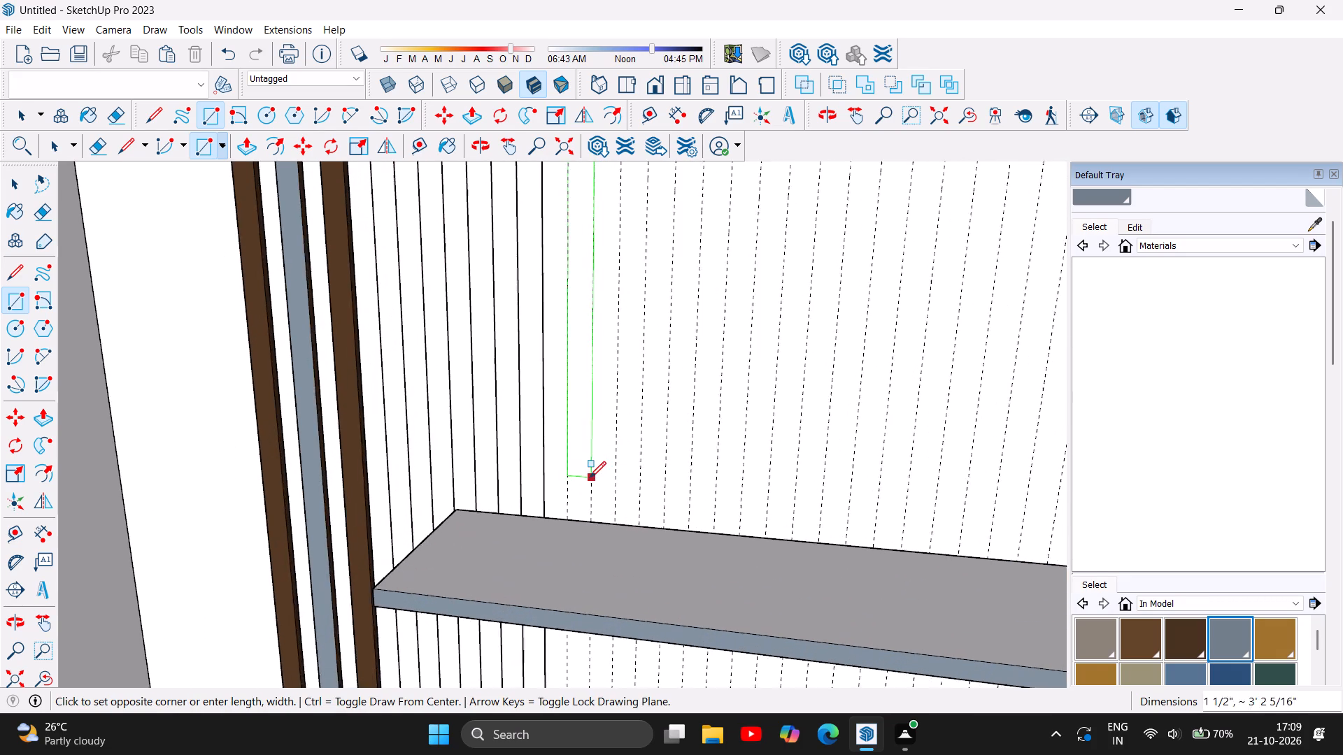
scroll(590, 477, "up", 3)
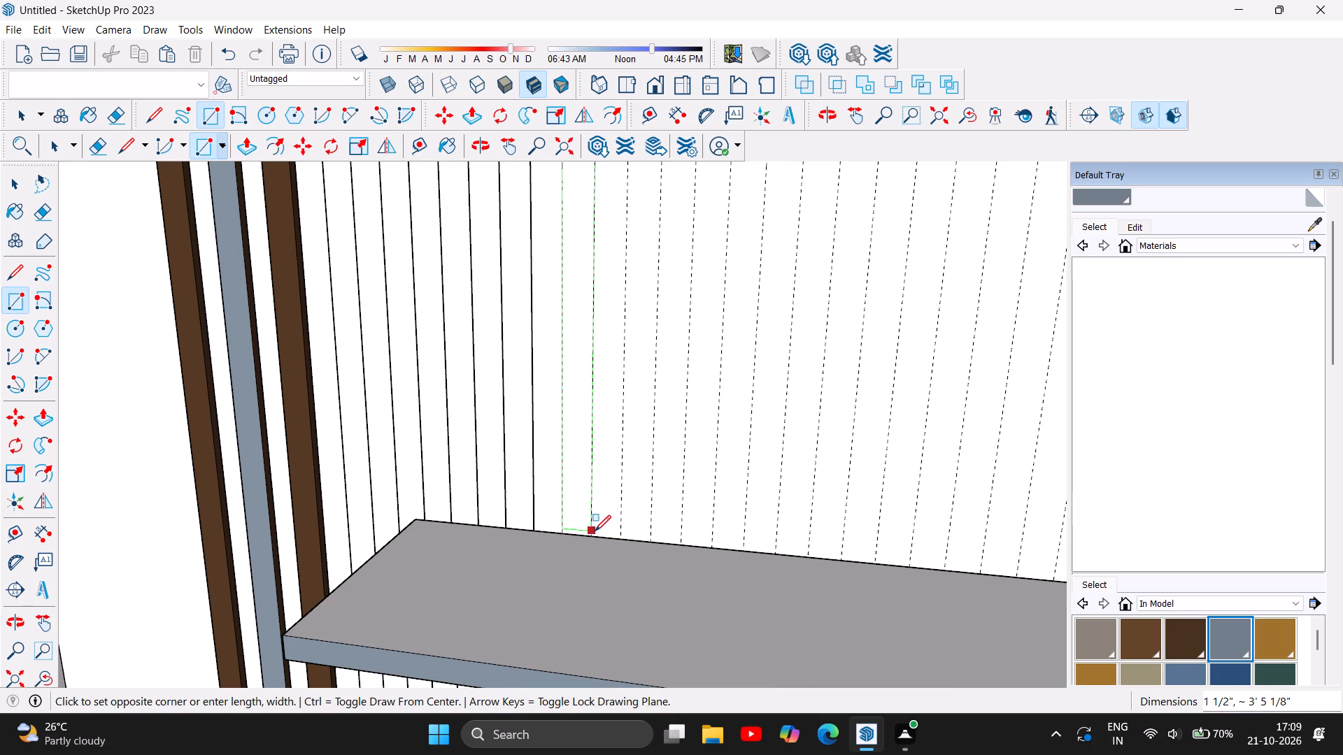
left_click(593, 527)
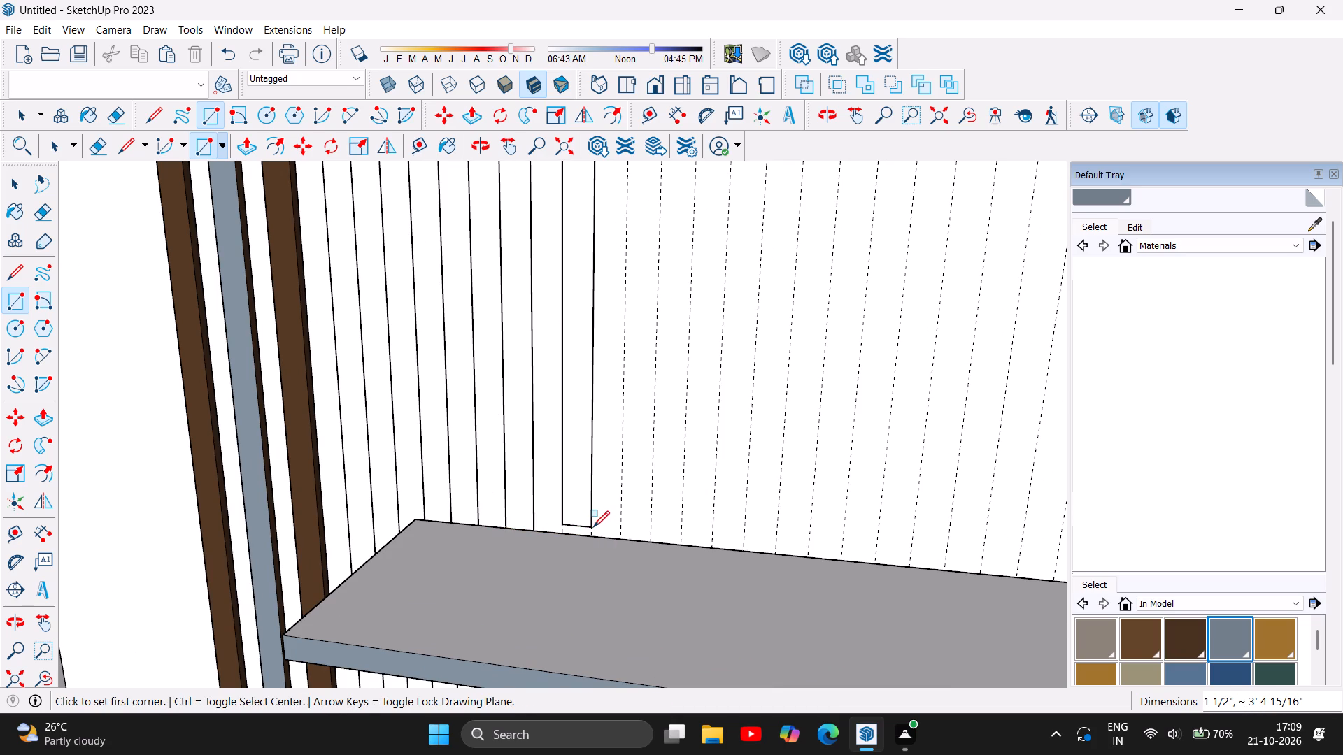
Draw a second short slat rectangle above the shelf, 1 1/2" by about 3' 4 7/8", one guide gap beyond the previous one.
scroll(571, 510, "down", 19)
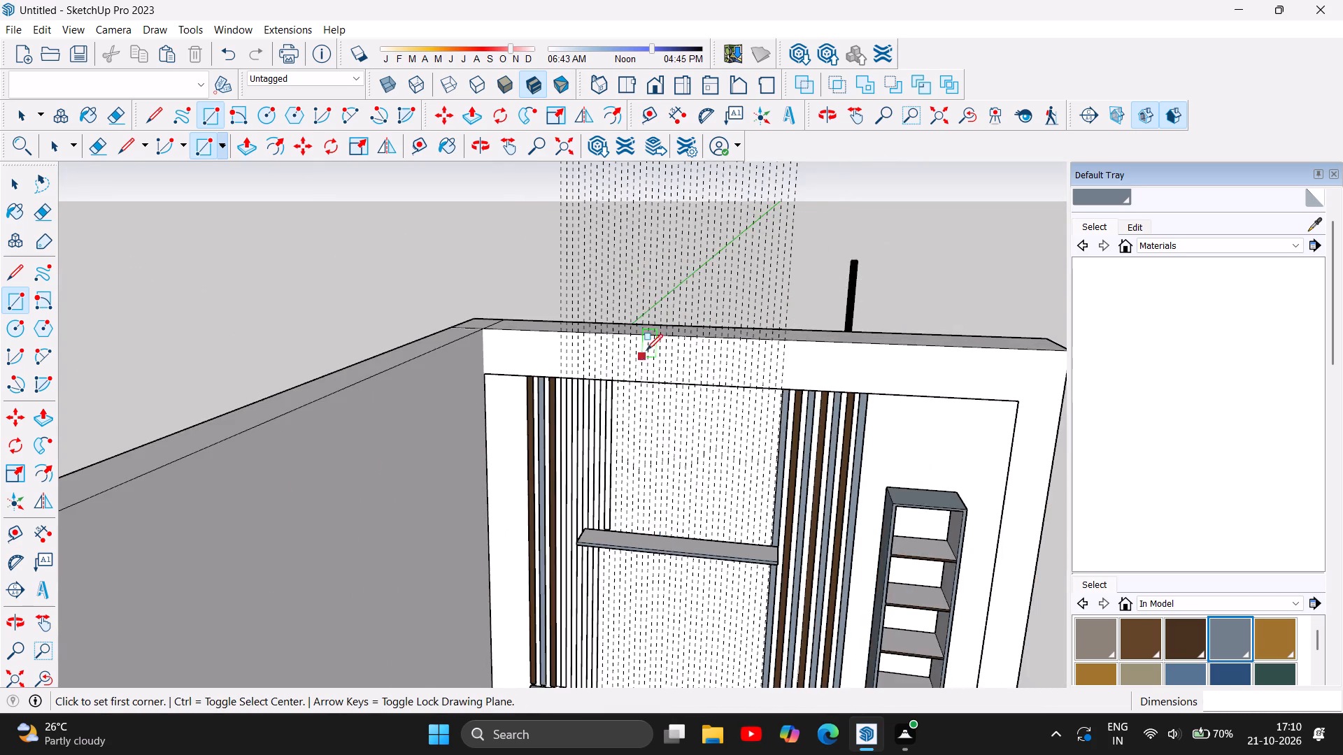
scroll(646, 350, "up", 5)
scroll(651, 470, "up", 5)
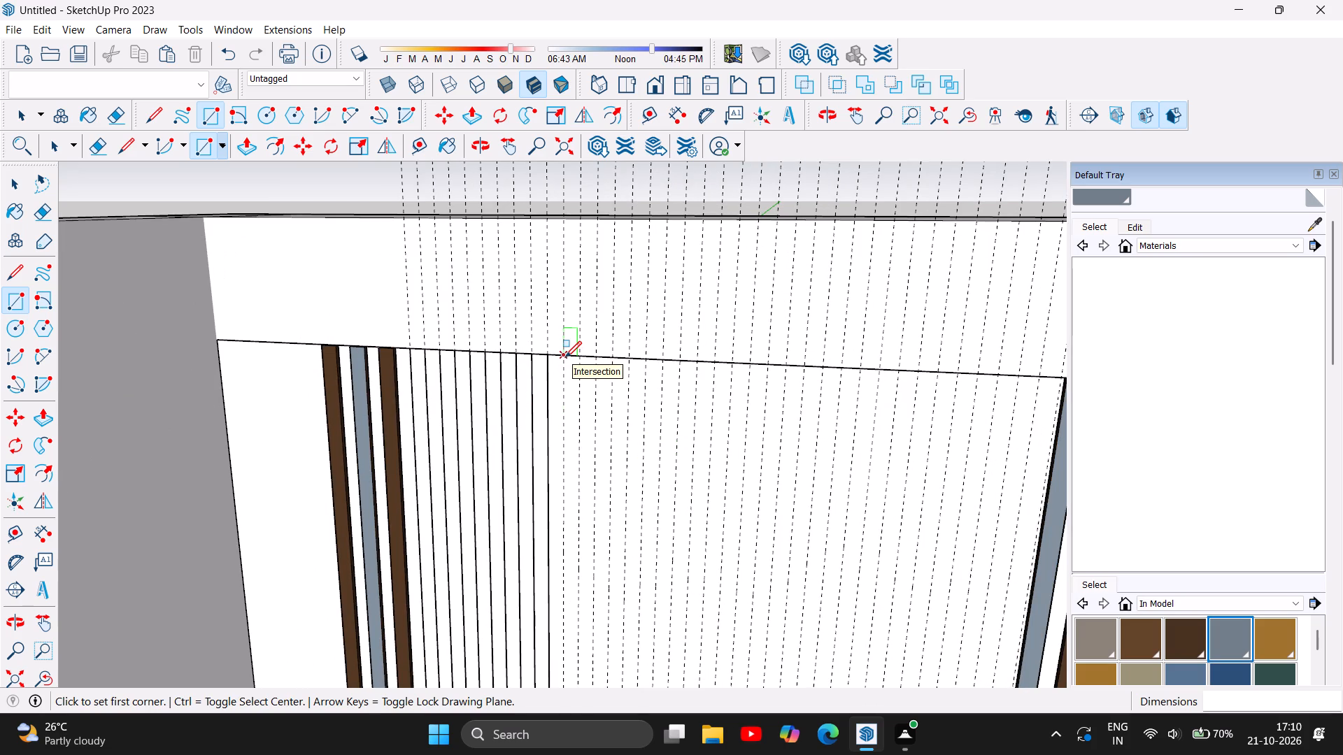
left_click(565, 357)
left_click(580, 357)
scroll(581, 394, "down", 6)
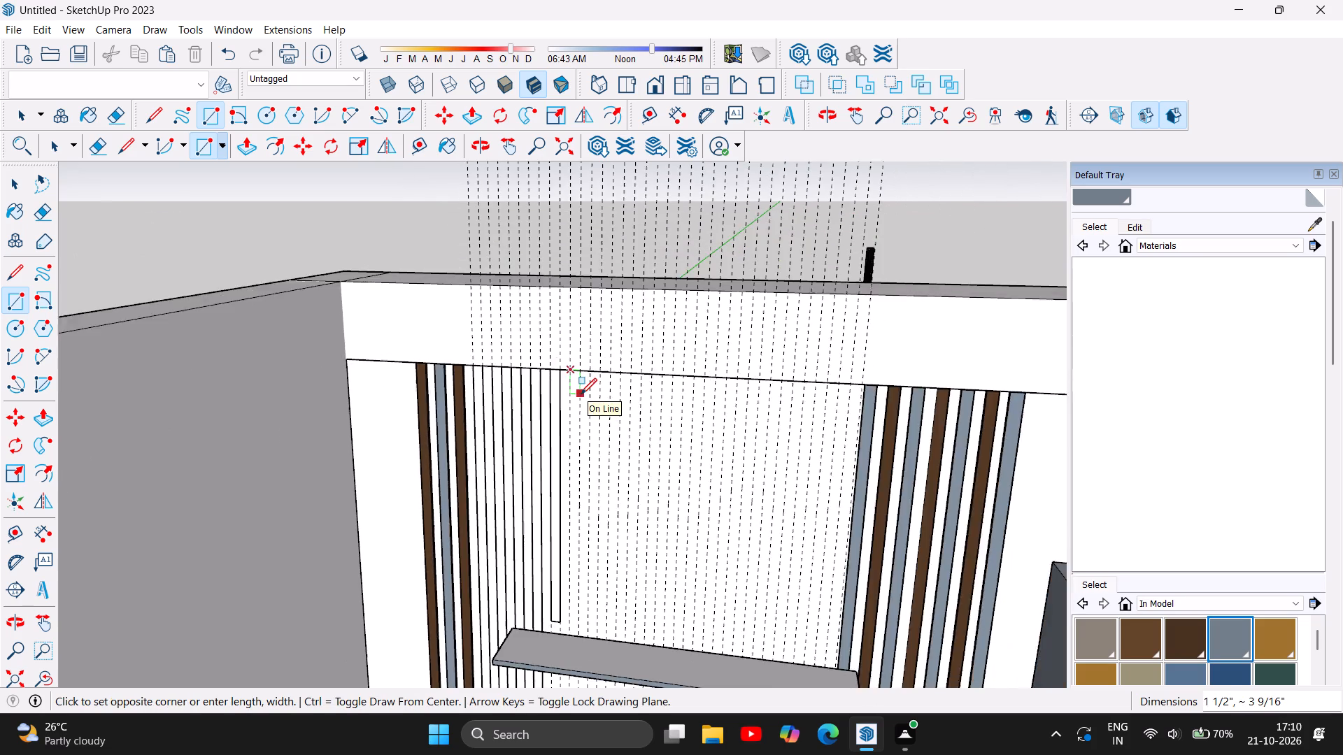
scroll(581, 394, "down", 4)
scroll(560, 538, "up", 14)
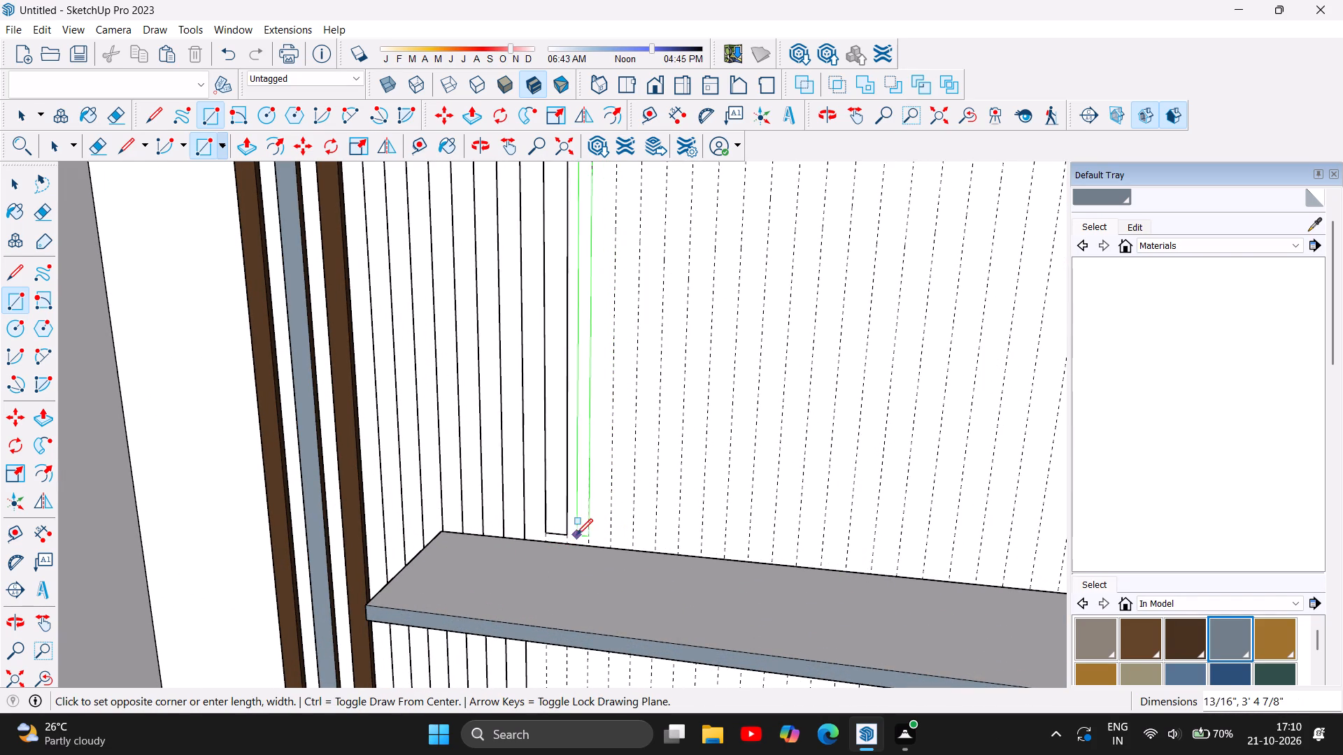
left_click(613, 539)
Draw a third short slat rectangle above the shelf, 1 1/2" by about 3' 4 13/16", after the next guide gap from the panel's top edge.
scroll(530, 512, "down", 12)
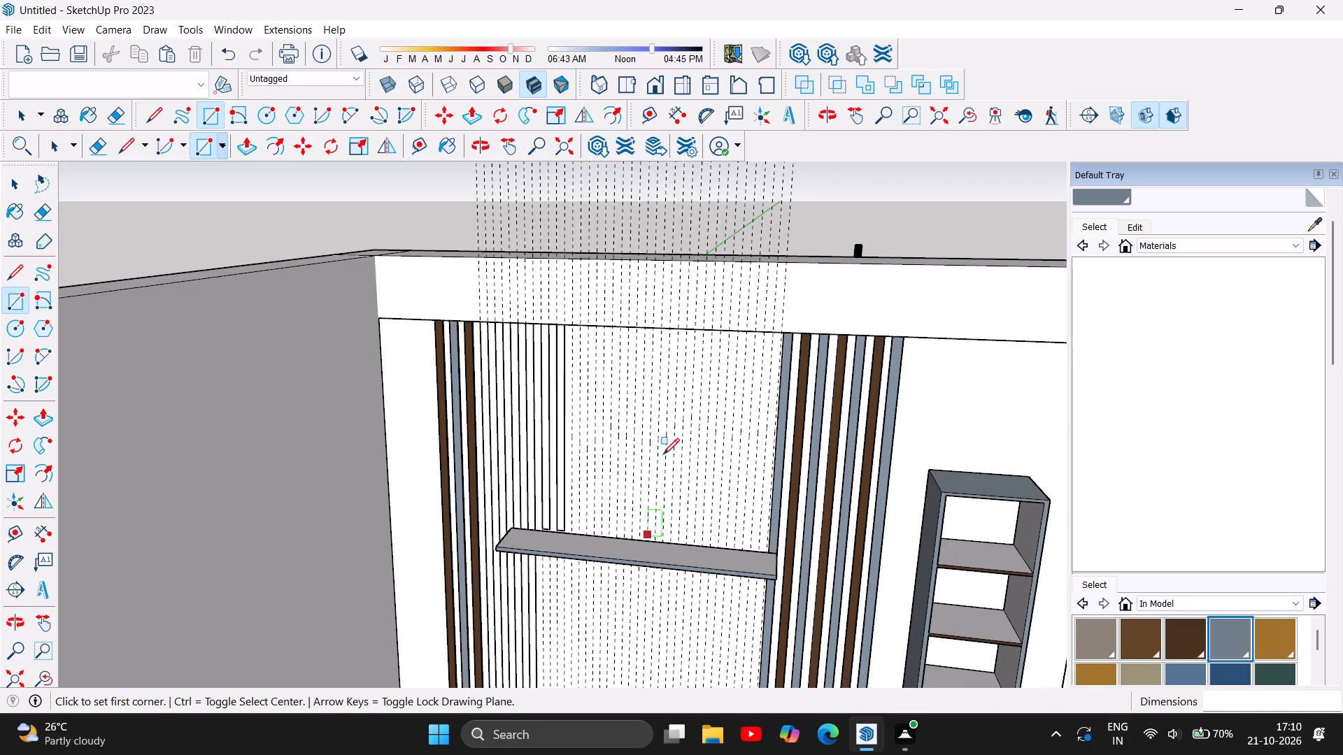
scroll(568, 329, "up", 11)
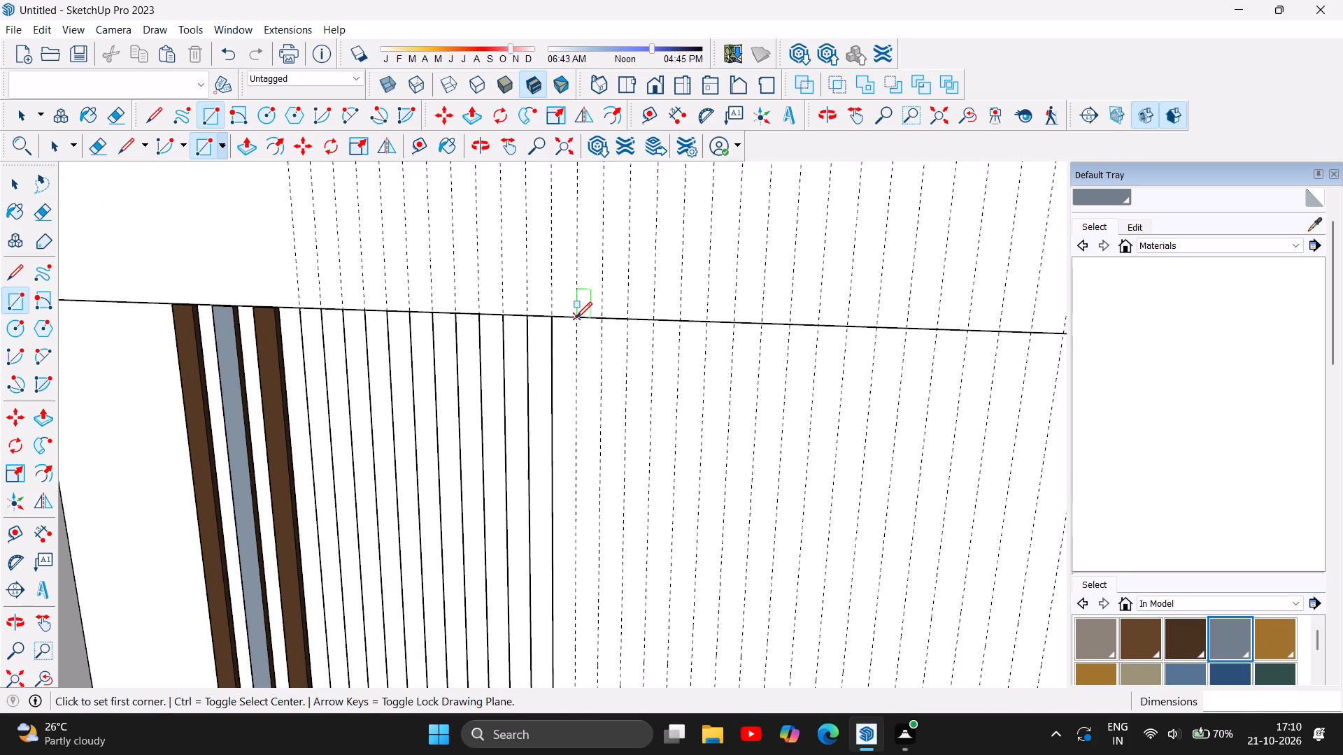
left_click(576, 318)
left_click(604, 319)
scroll(604, 347, "down", 7)
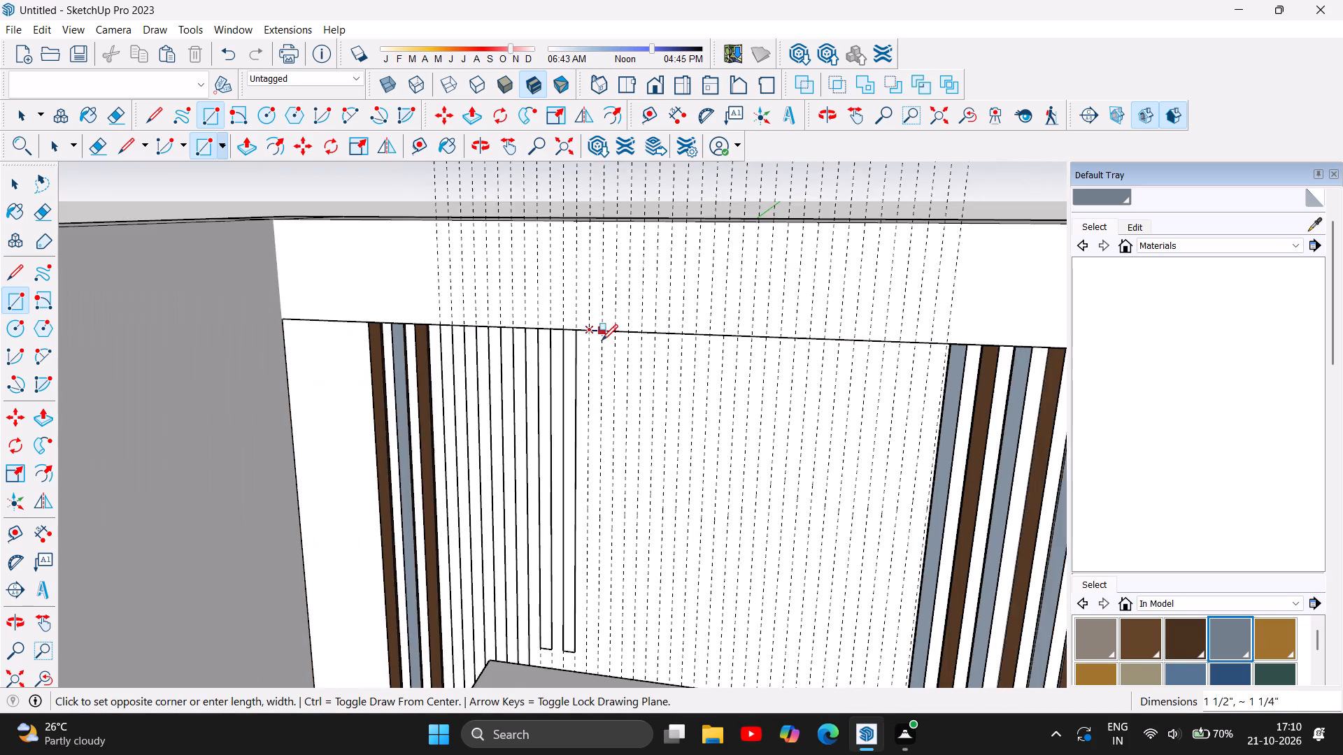
scroll(602, 340, "down", 5)
scroll(609, 514, "up", 10)
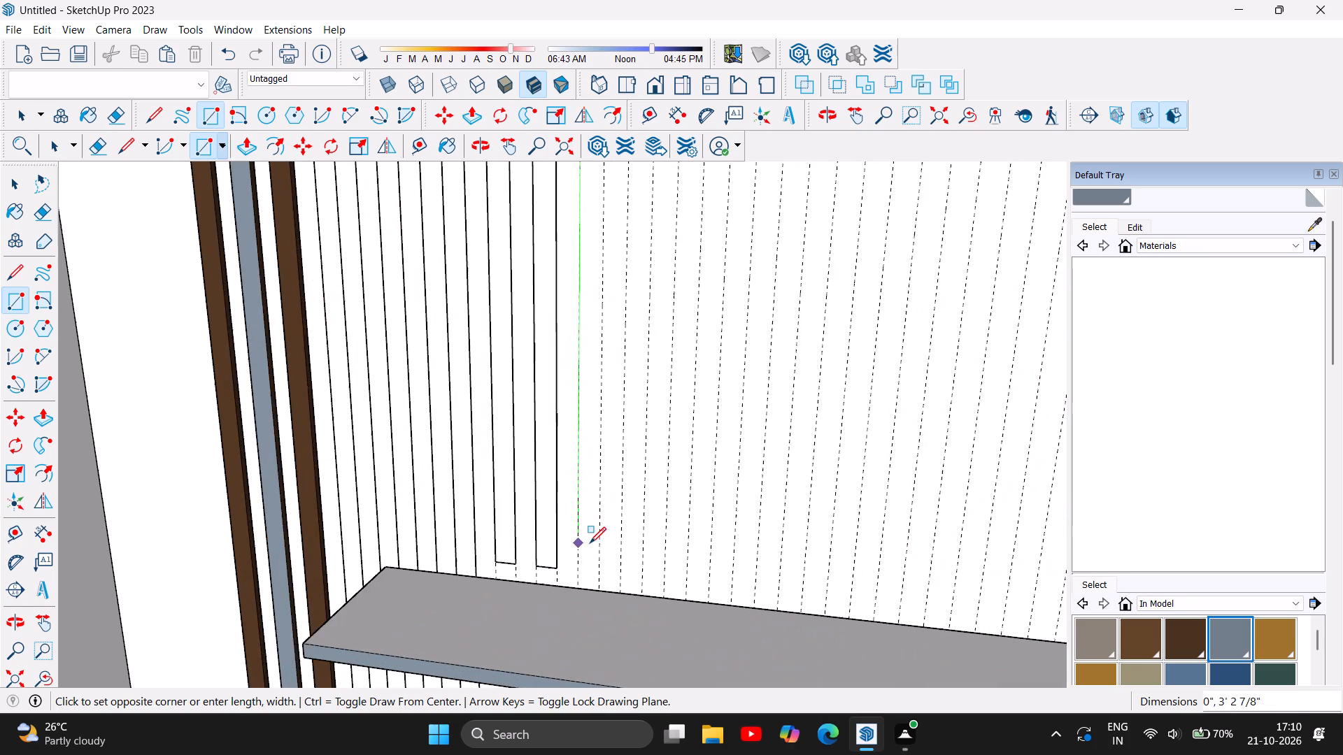
scroll(585, 563, "up", 6)
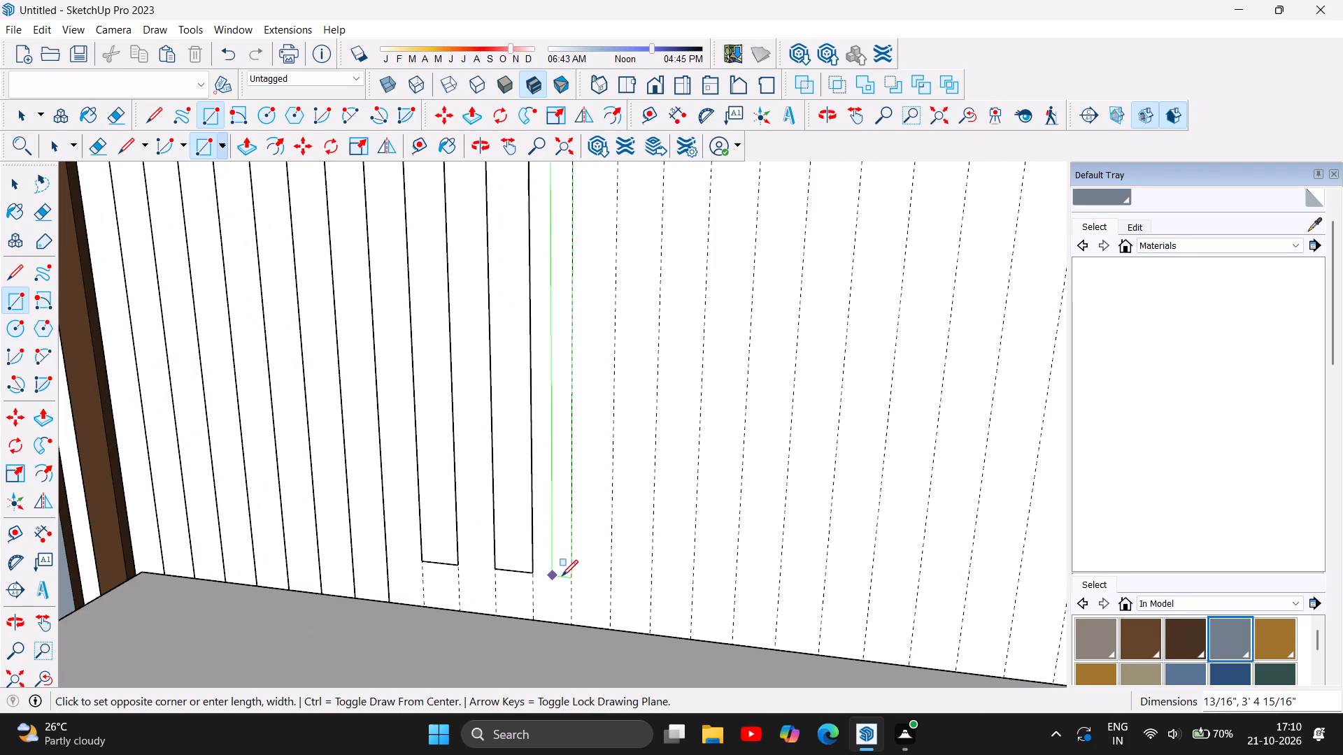
left_click(611, 580)
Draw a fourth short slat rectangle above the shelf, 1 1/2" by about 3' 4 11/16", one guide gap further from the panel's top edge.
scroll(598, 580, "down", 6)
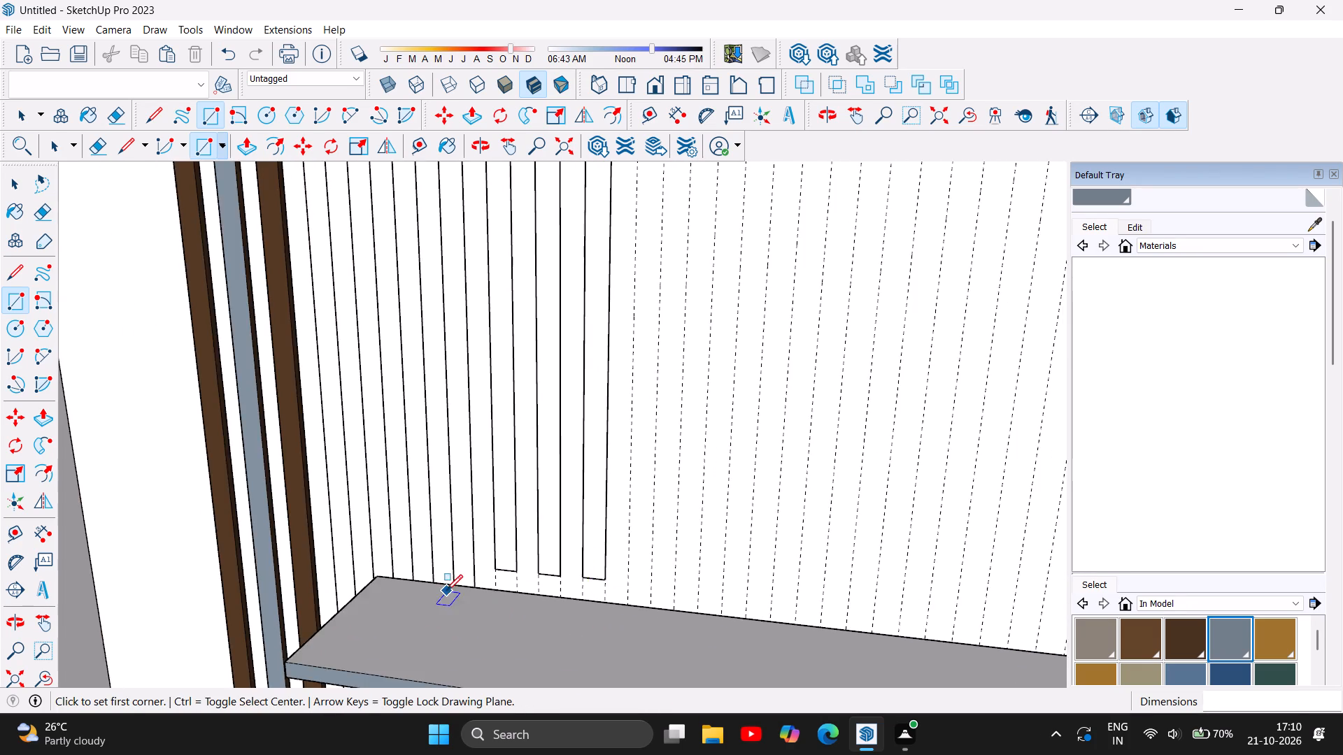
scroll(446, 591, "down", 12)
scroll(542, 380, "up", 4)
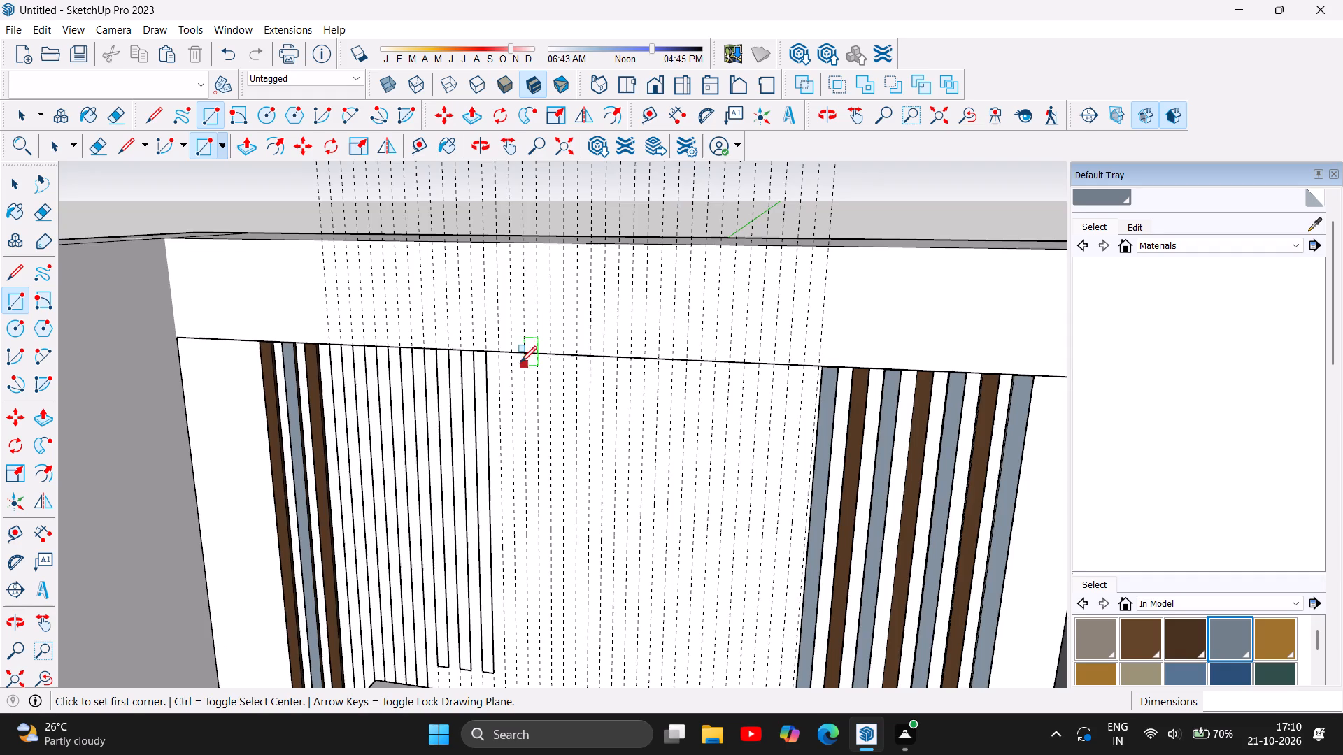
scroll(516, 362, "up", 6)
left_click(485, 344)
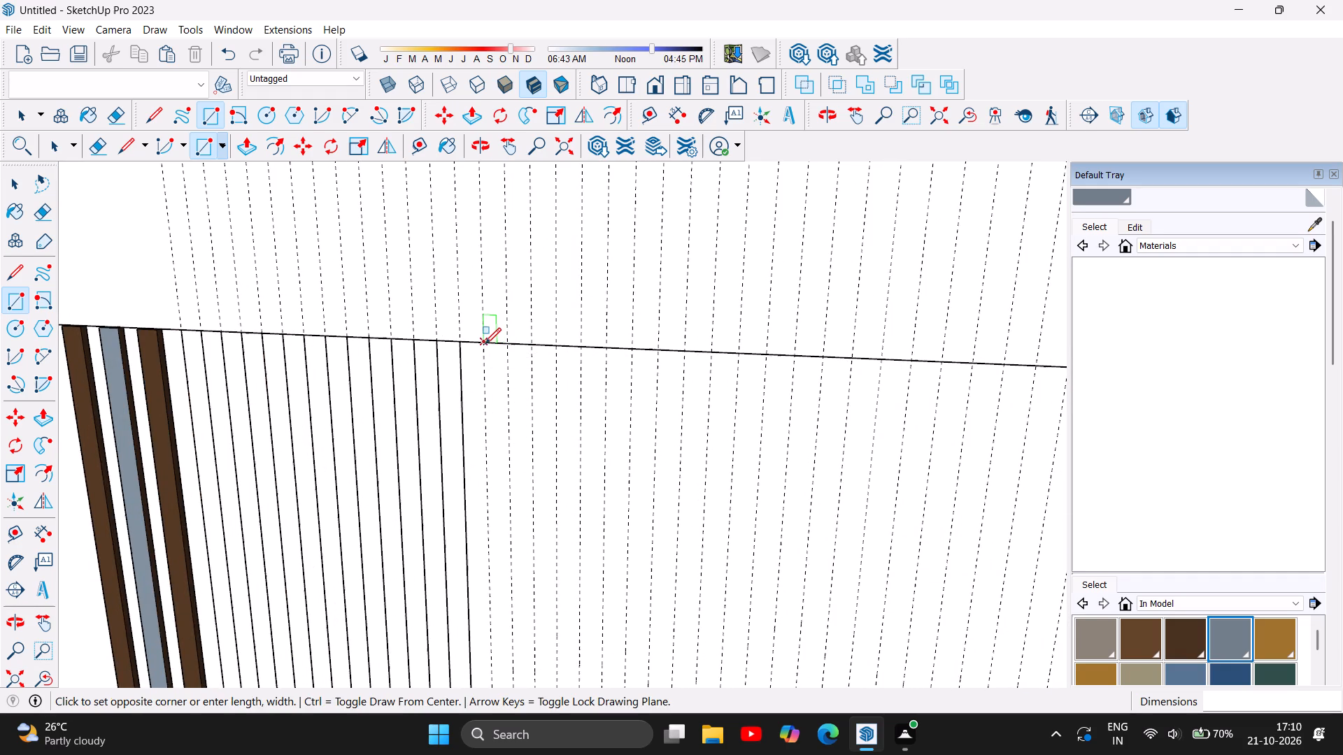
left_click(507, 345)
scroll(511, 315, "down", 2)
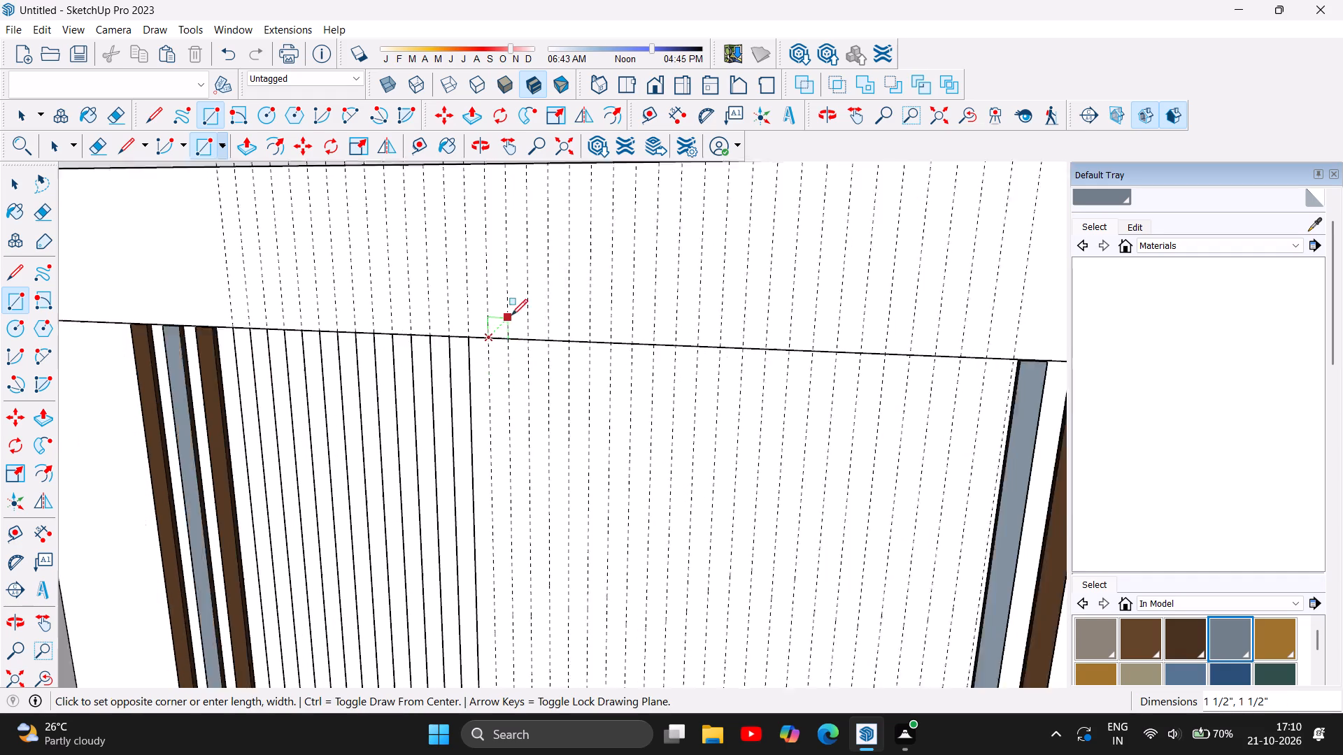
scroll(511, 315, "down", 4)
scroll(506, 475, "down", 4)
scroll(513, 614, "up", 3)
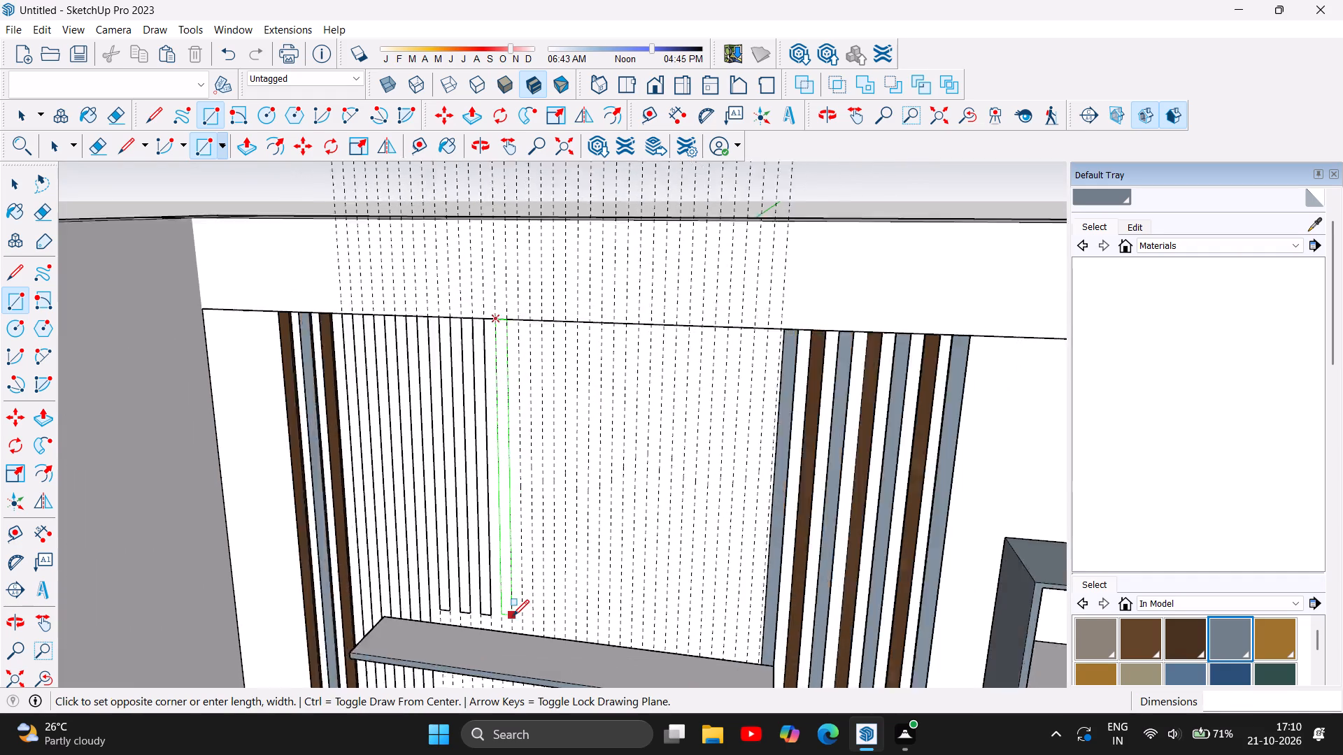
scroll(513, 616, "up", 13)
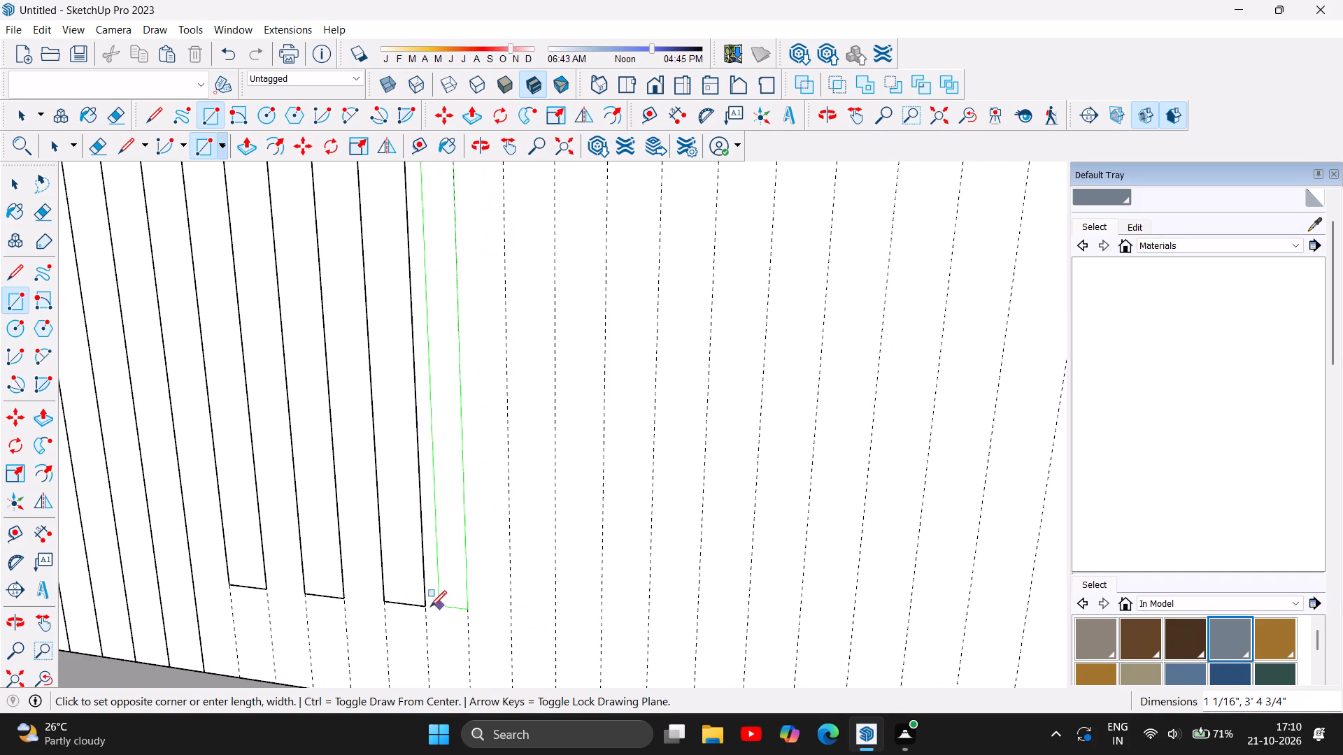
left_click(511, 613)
Examine the short slat rectangles' lower ends against the shelf from above, below and the front.
scroll(357, 614, "down", 5)
scroll(539, 658, "down", 6)
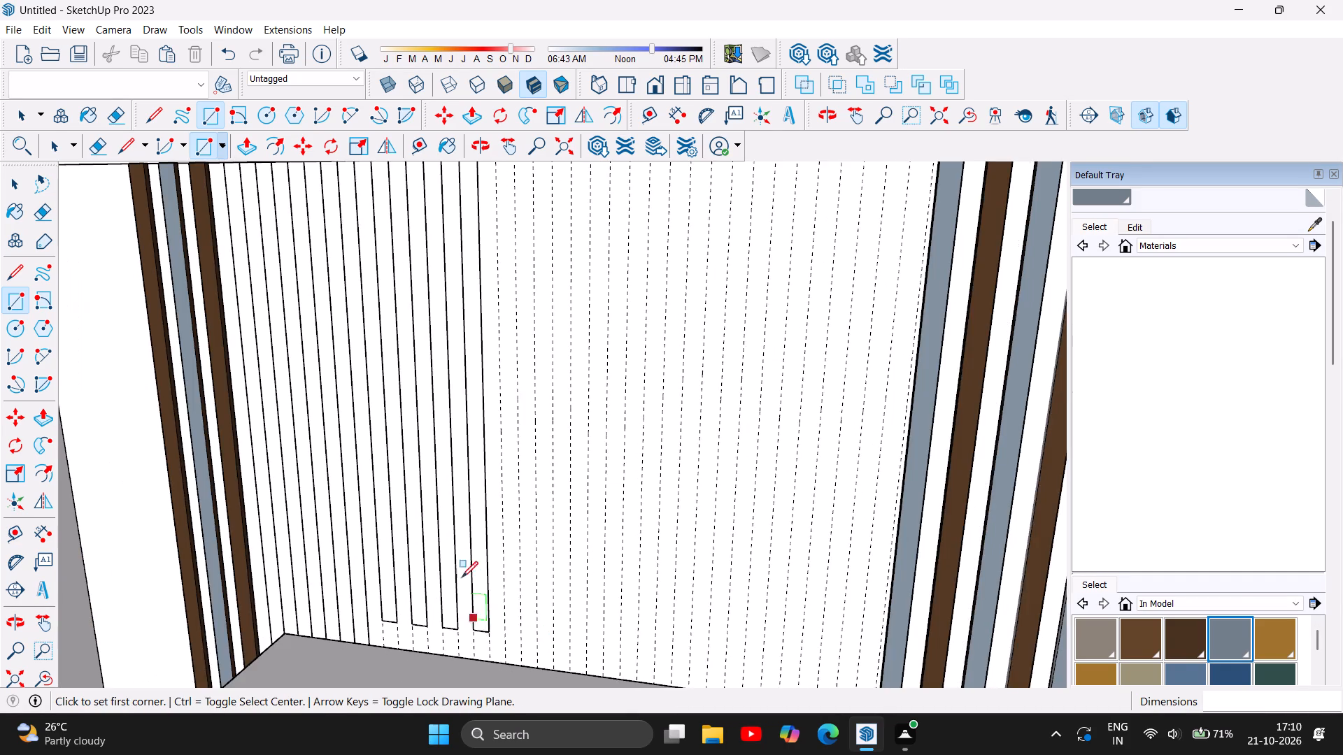
scroll(366, 491, "down", 6)
scroll(578, 561, "down", 4)
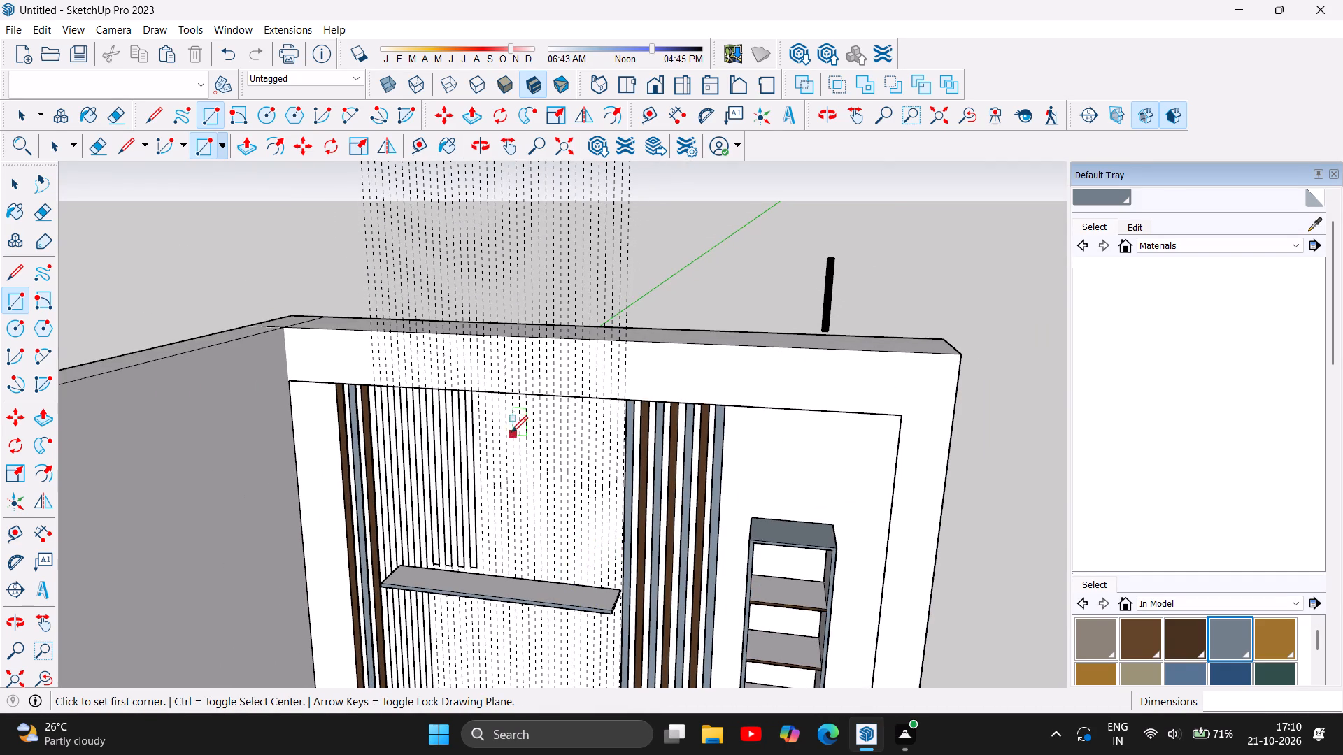
scroll(444, 584, "up", 14)
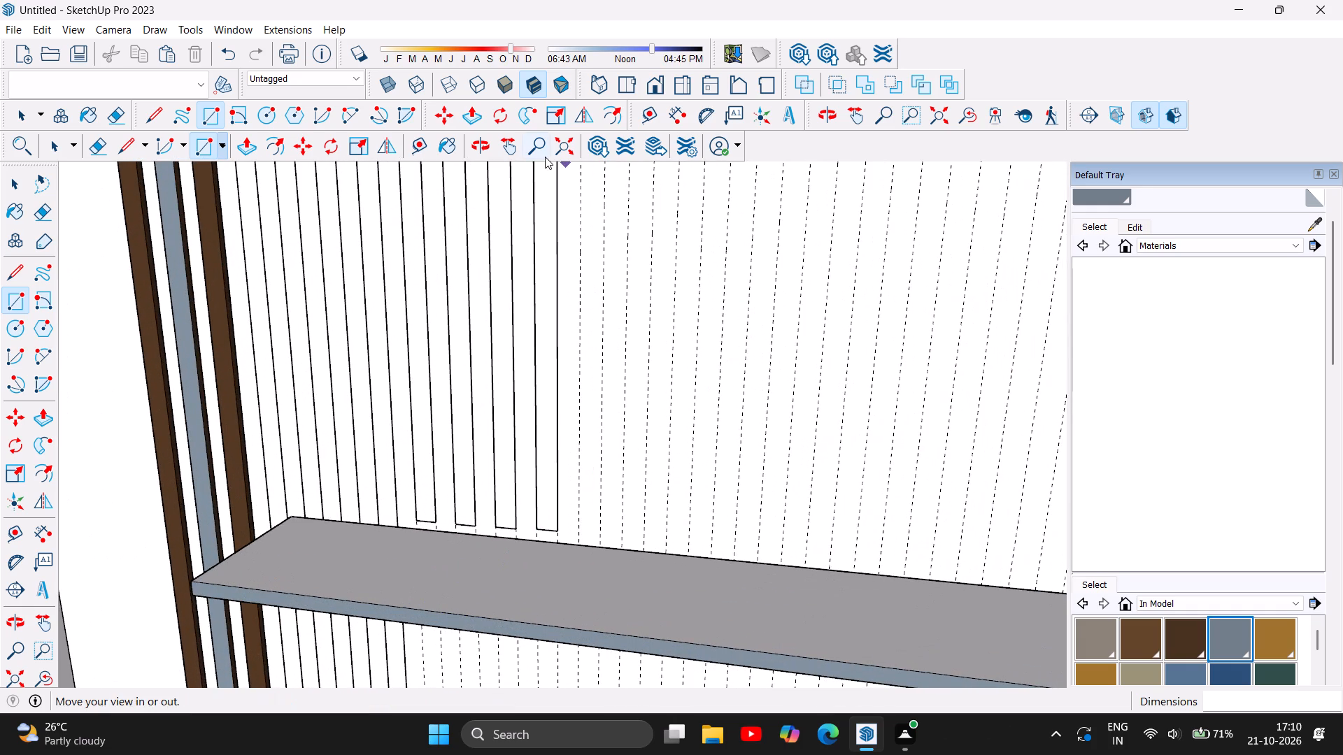
left_click(488, 145)
left_click_drag(491, 461, 594, 419)
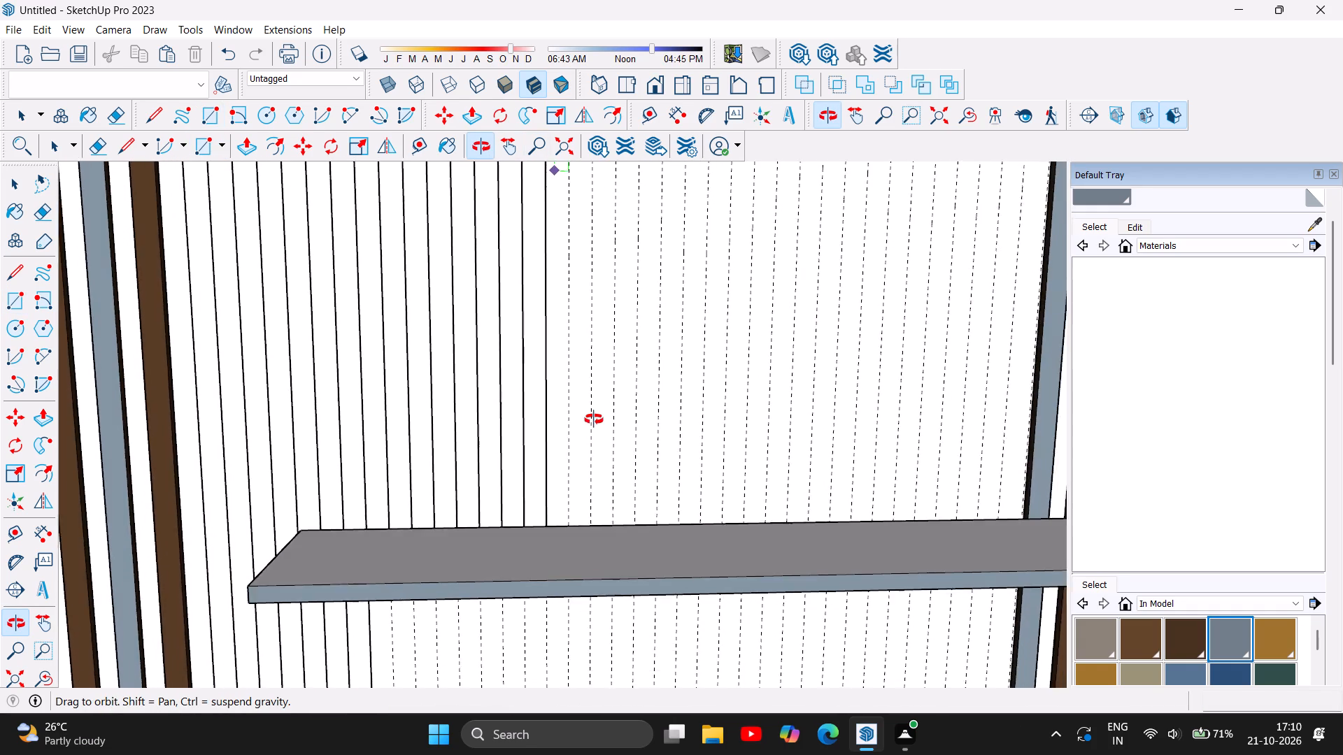
left_click_drag(594, 419, 490, 339)
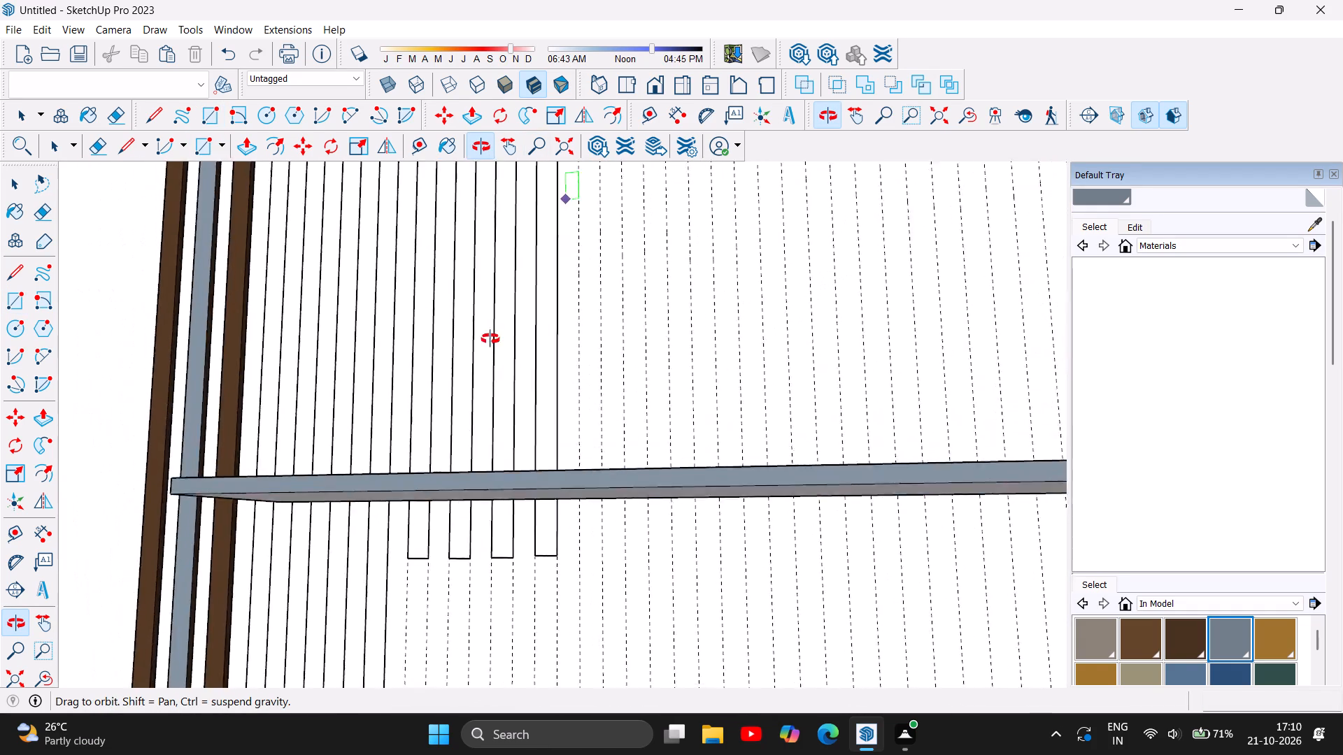
left_click_drag(490, 339, 537, 400)
scroll(547, 377, "down", 11)
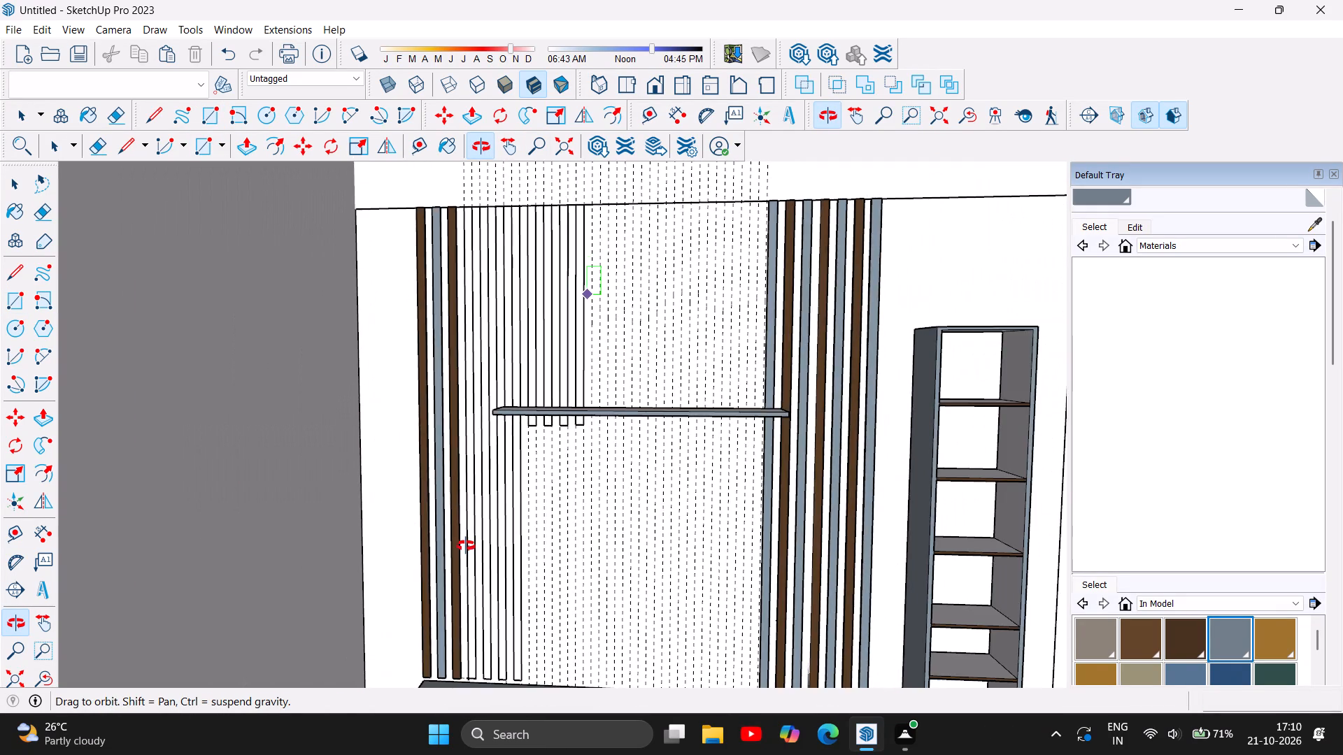
scroll(466, 546, "up", 6)
scroll(689, 392, "up", 2)
scroll(671, 354, "down", 4)
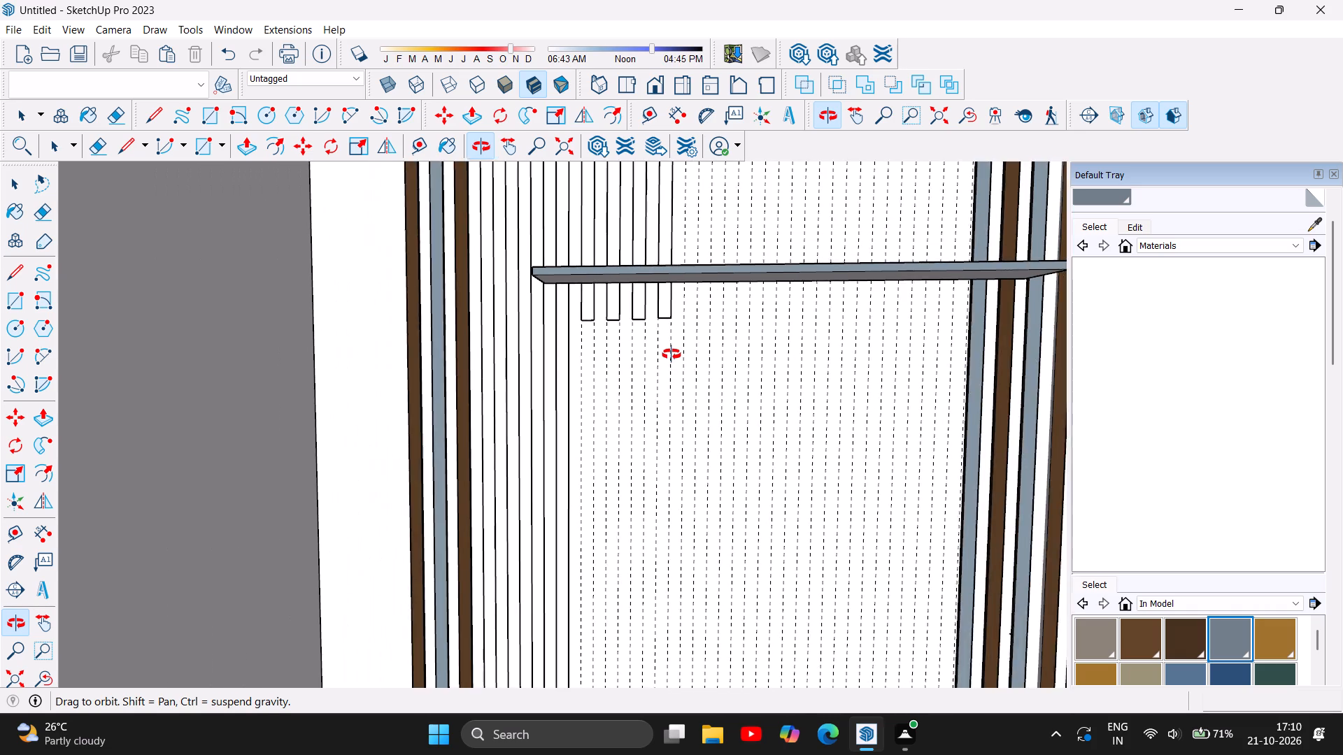
scroll(671, 354, "down", 10)
scroll(716, 498, "up", 1)
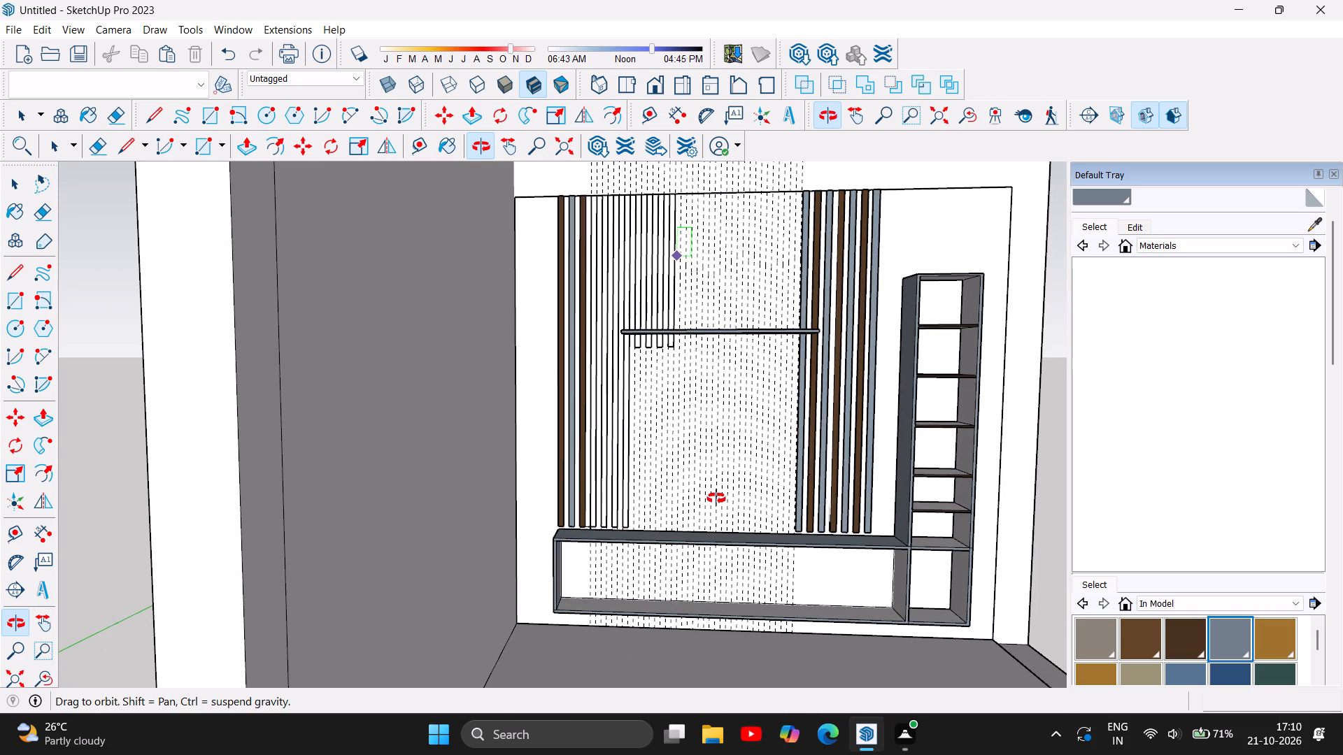
Undo the four short slat rectangles above the shelf and the fourth full-length slat rectangle.
key("ctrl+z")
key("ctrl+z")
key("ctrl+z")
key("ctrl+z")
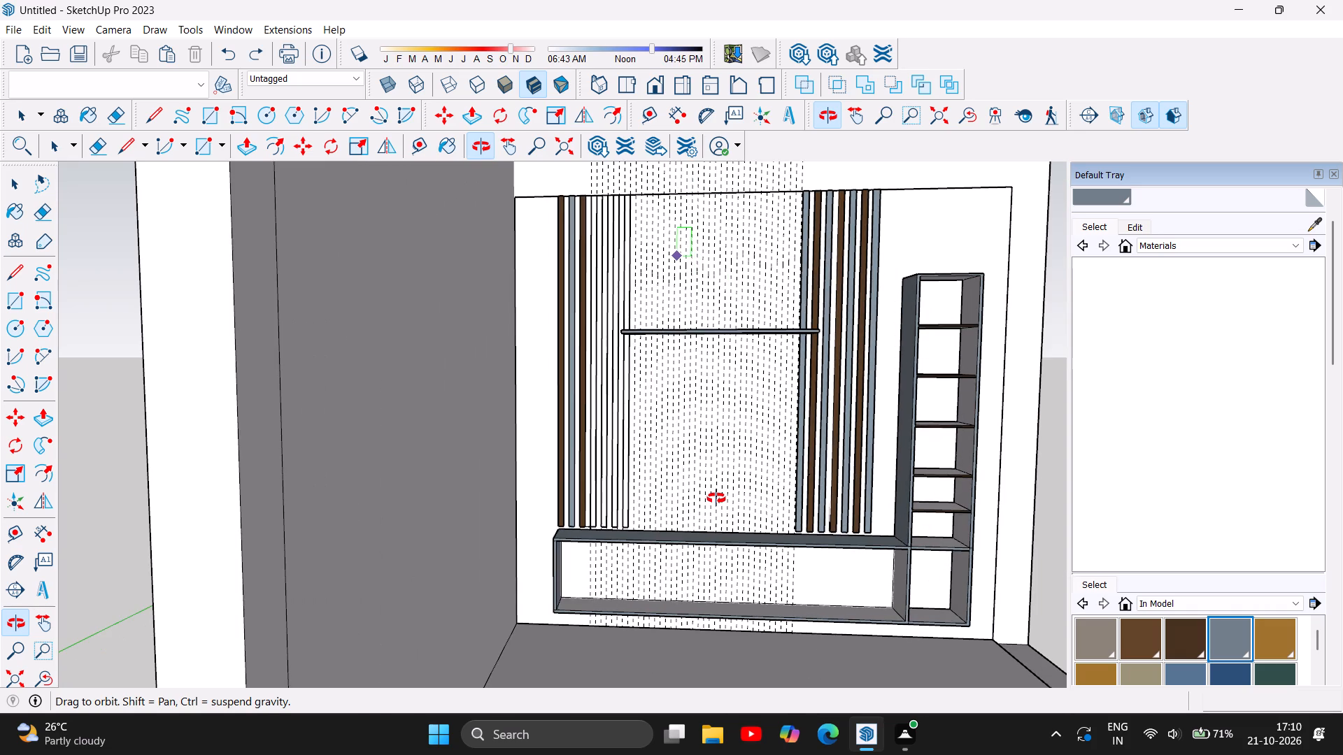
scroll(608, 144, "up", 4)
scroll(687, 266, "up", 3)
scroll(667, 289, "down", 3)
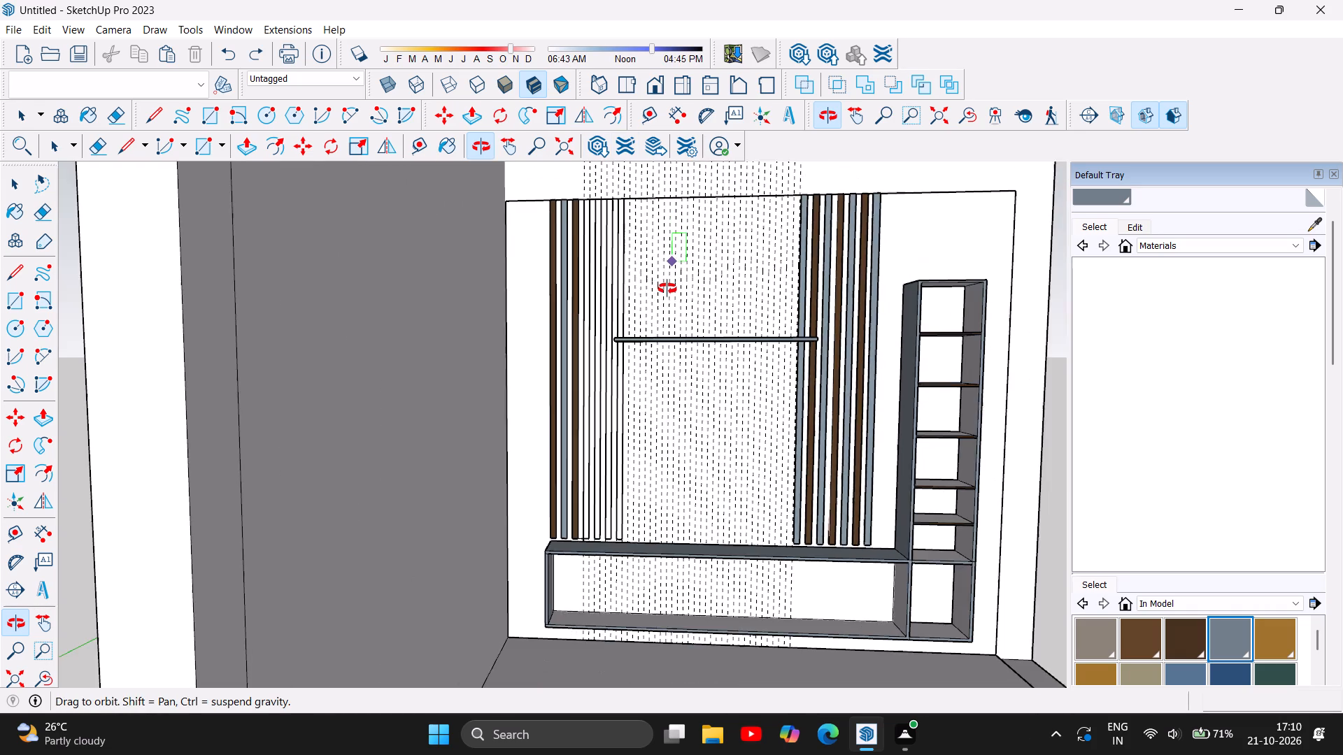
scroll(693, 326, "down", 6)
key("ctrl+z")
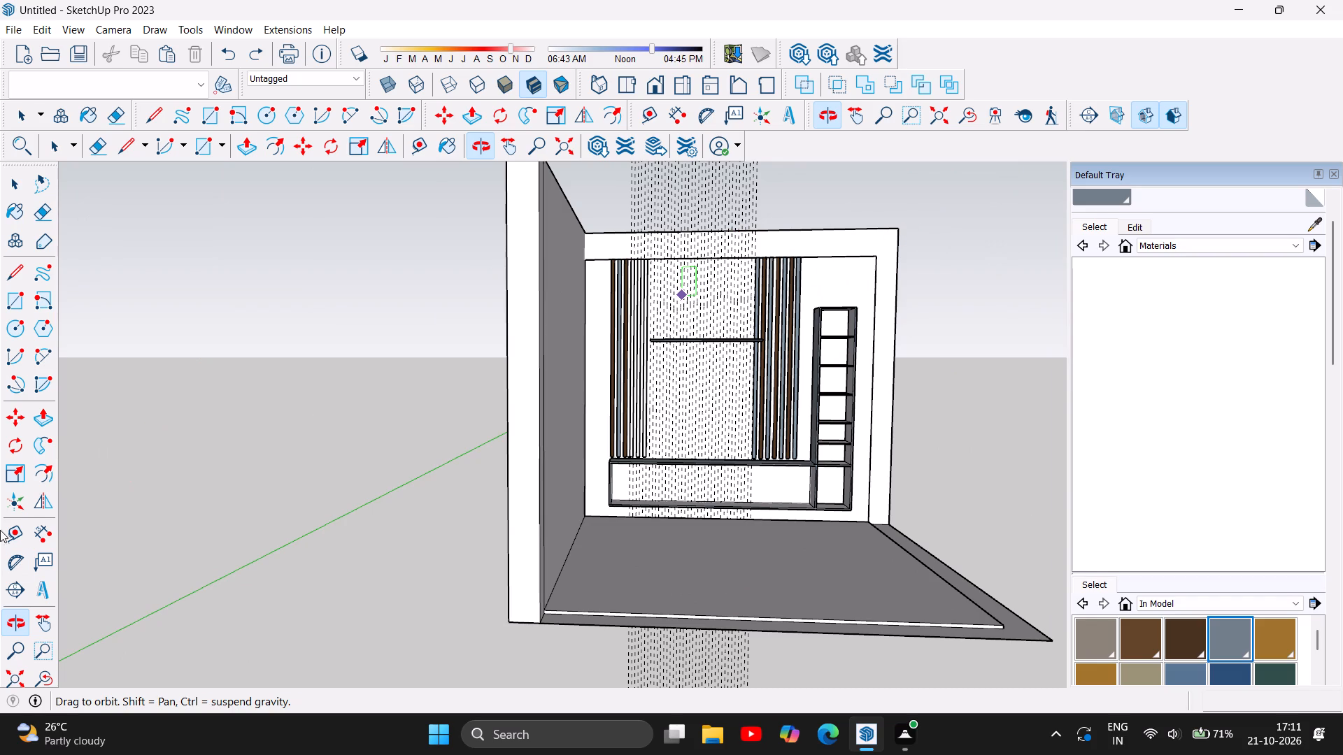
Redraw the fourth full-length slat rectangle, 1 1/2" by about 7' 6 11/16", from the slats' lower-end level up to the panel's top edge.
left_click(22, 303)
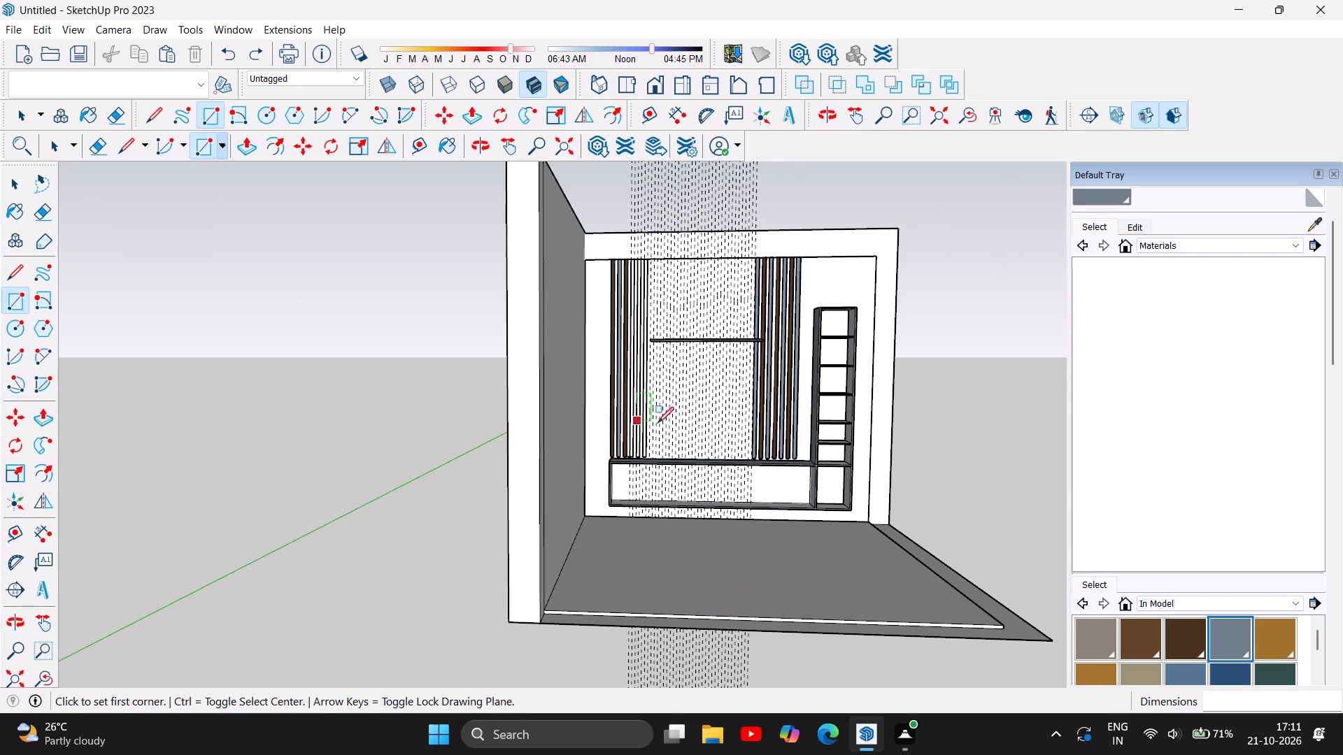
scroll(692, 384, "up", 5)
scroll(611, 532, "up", 16)
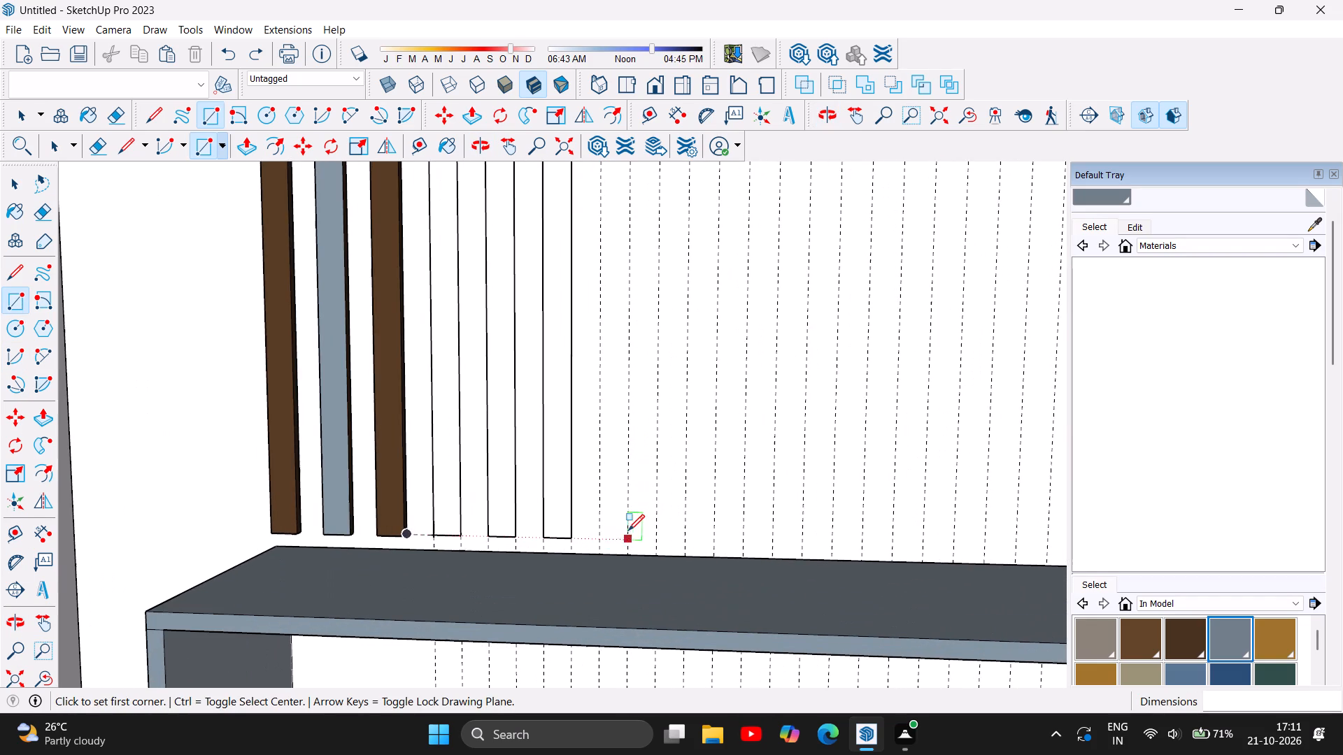
left_click(599, 539)
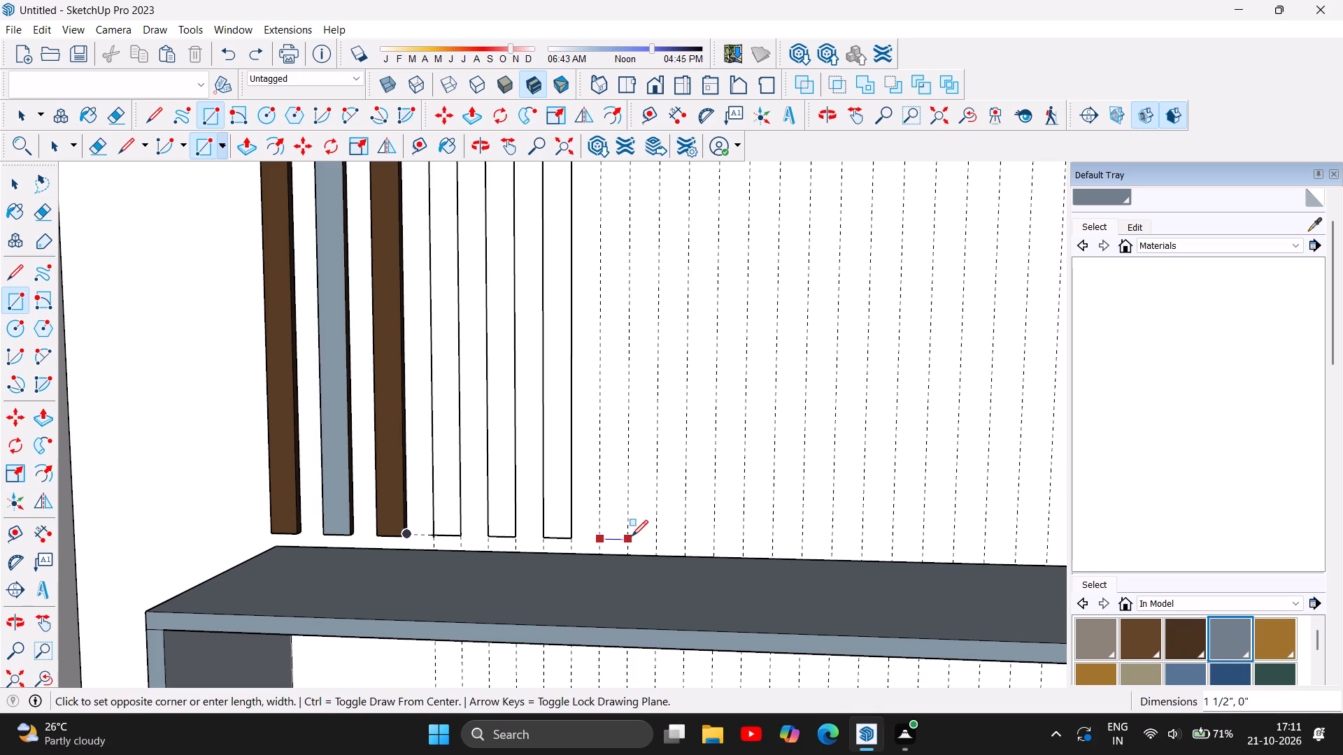
left_click(632, 536)
scroll(628, 549, "down", 15)
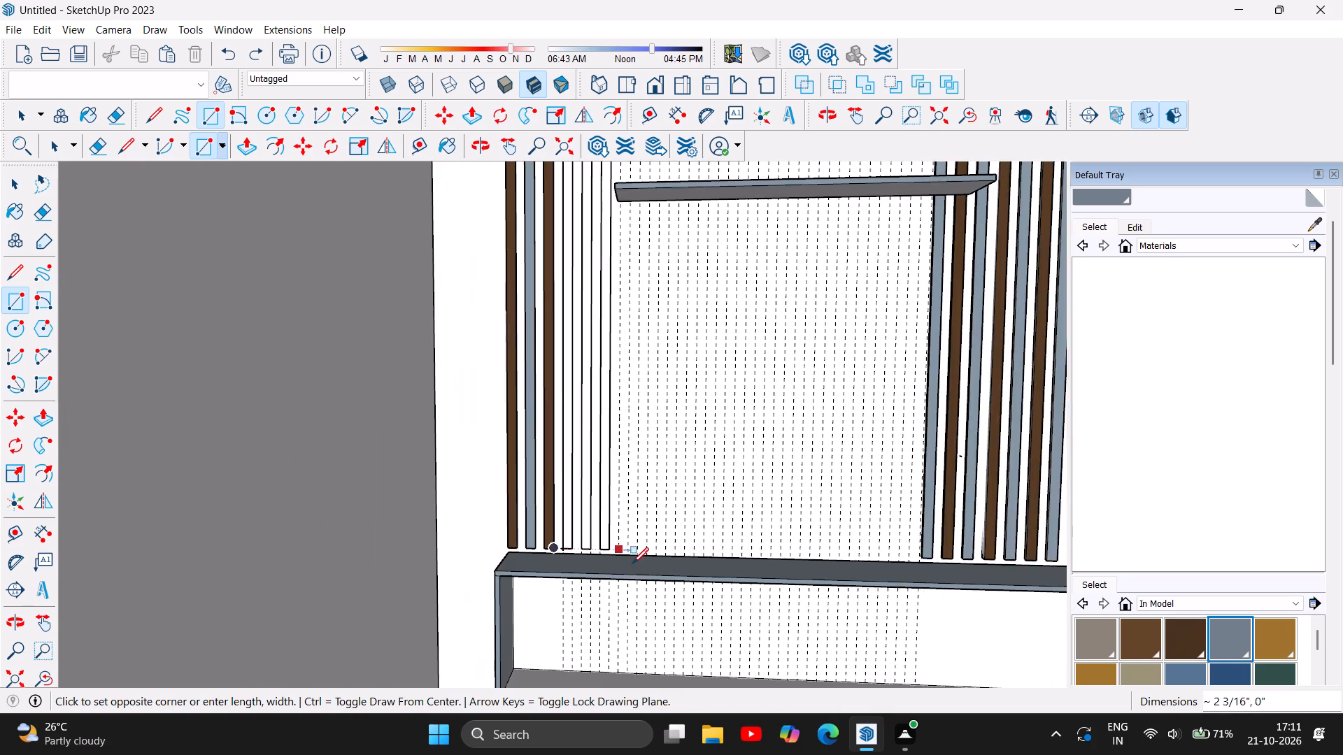
scroll(632, 563, "down", 3)
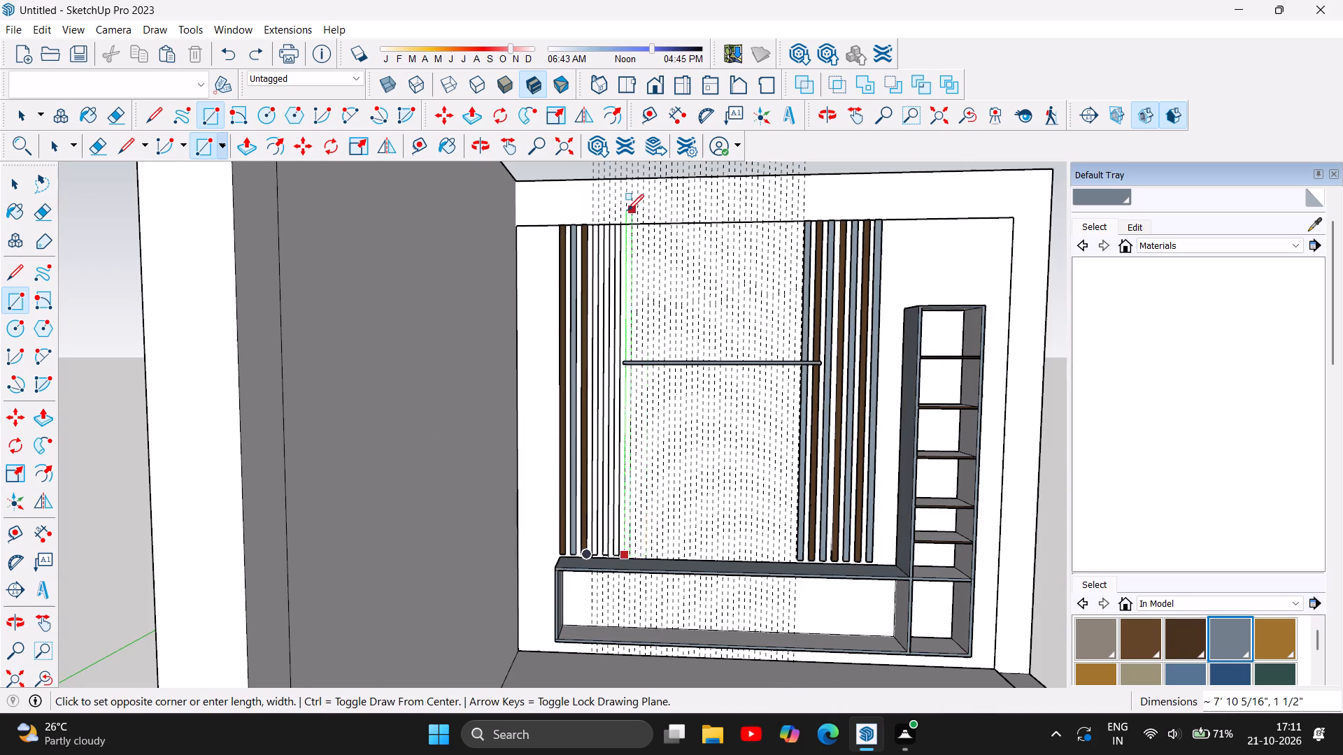
scroll(627, 210, "up", 17)
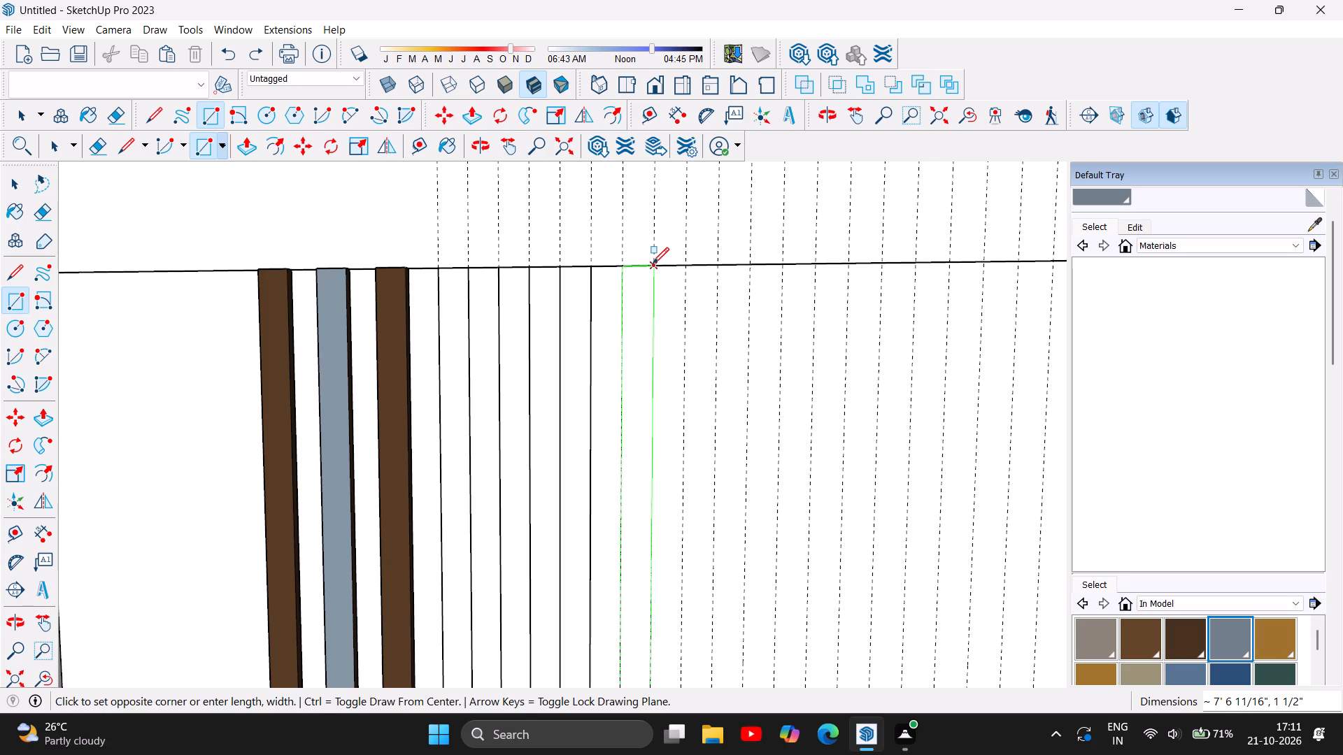
left_click(653, 264)
Draw a short slat rectangle, 1 1/2" by about 3' 2 3/16", in the next alternate guide pair, from just above the shelf's back edge to the panel's top edge.
scroll(678, 195, "down", 5)
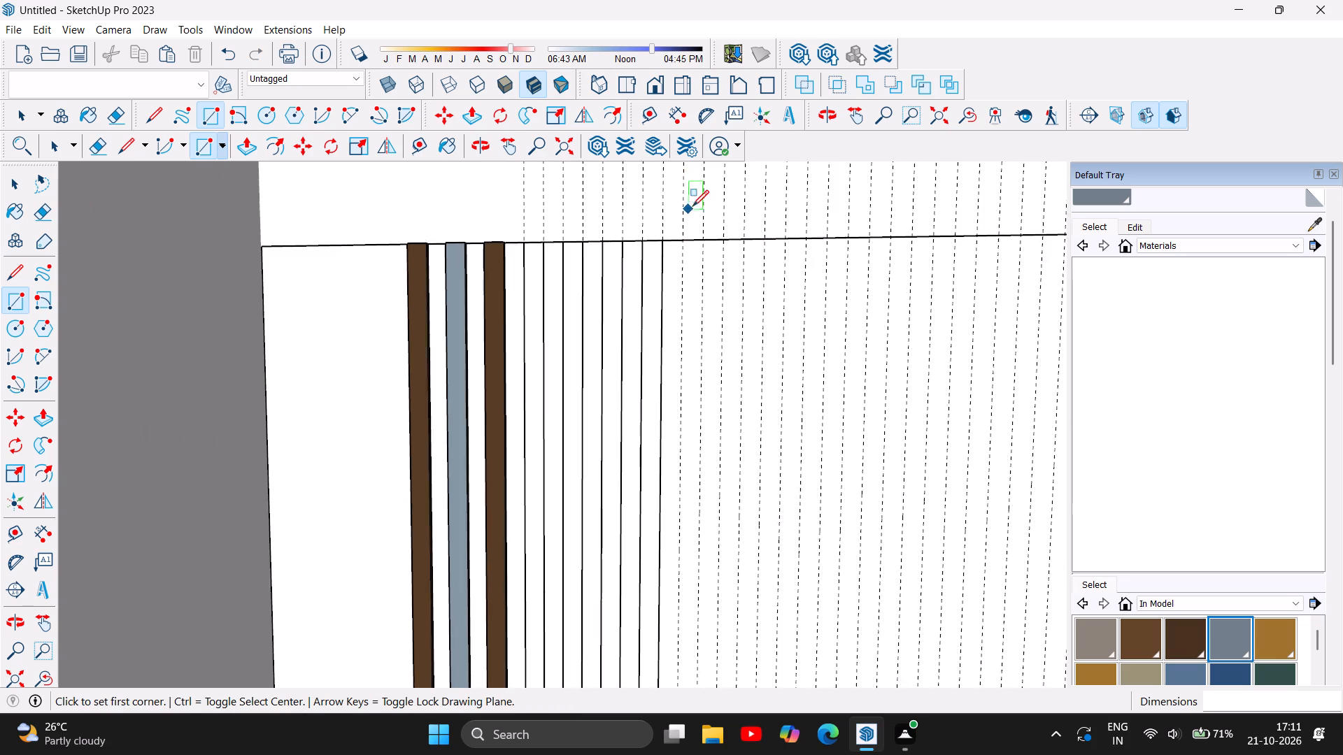
scroll(692, 206, "down", 5)
scroll(695, 590, "up", 6)
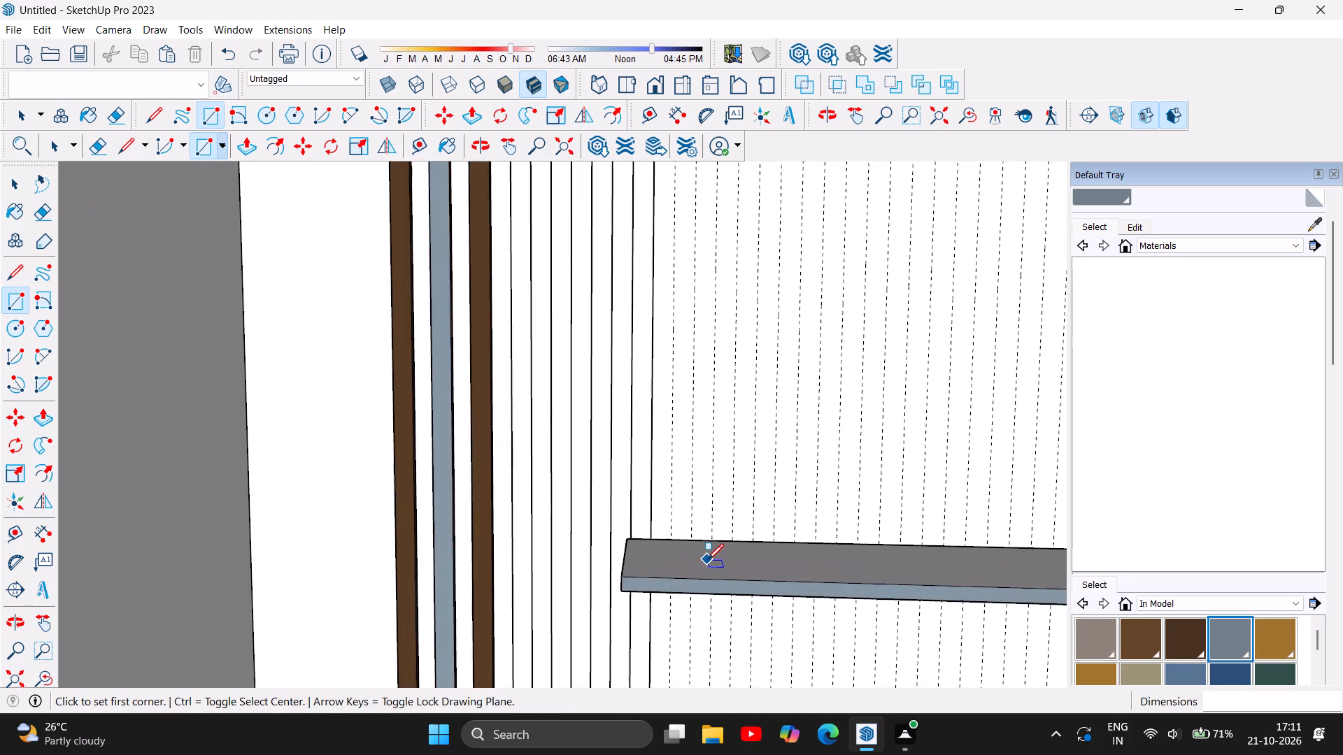
scroll(698, 587, "up", 7)
scroll(711, 517, "up", 8)
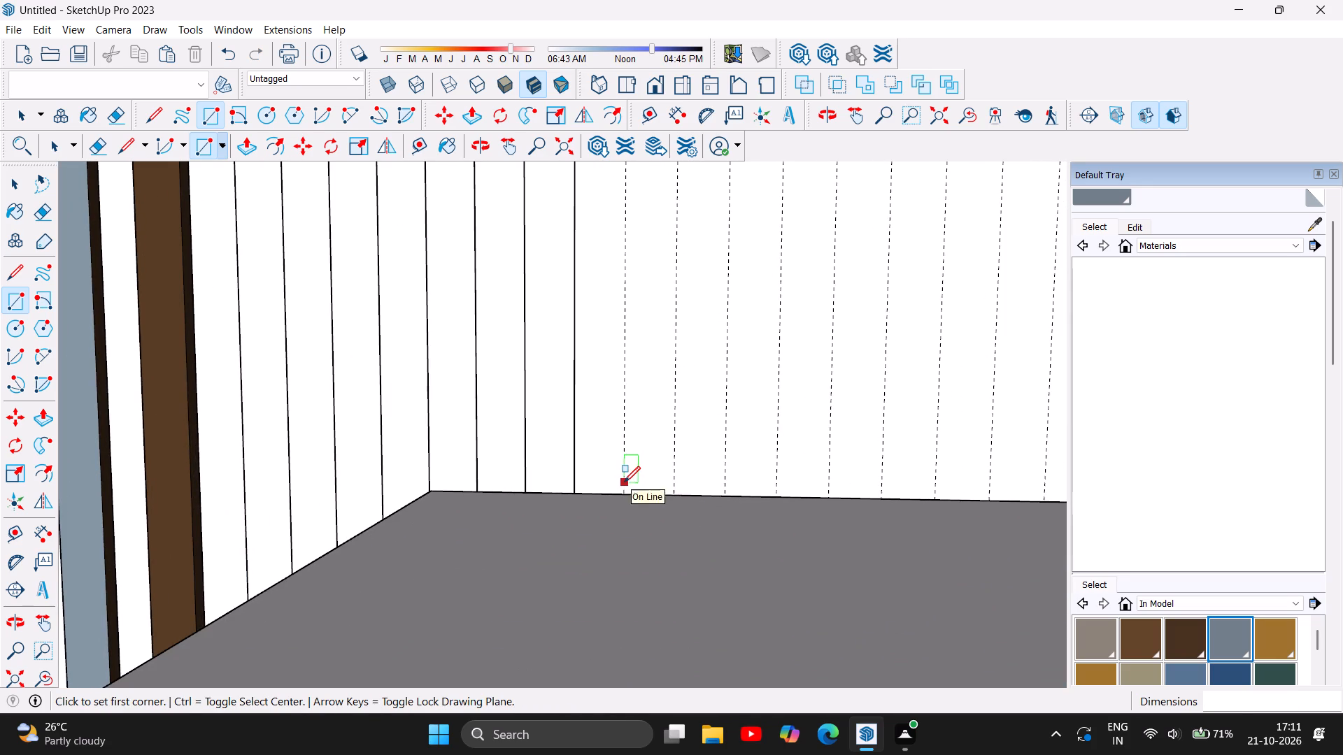
left_click(624, 482)
left_click(672, 487)
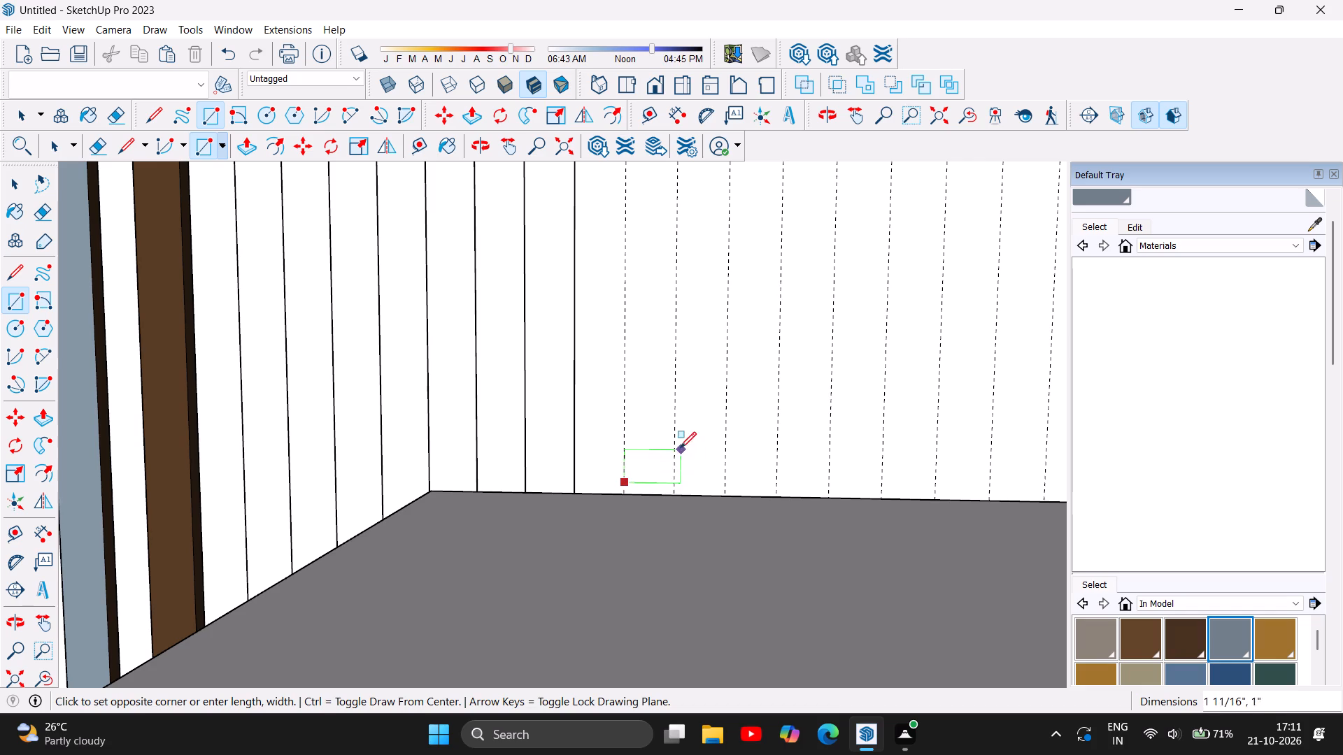
scroll(671, 434, "down", 13)
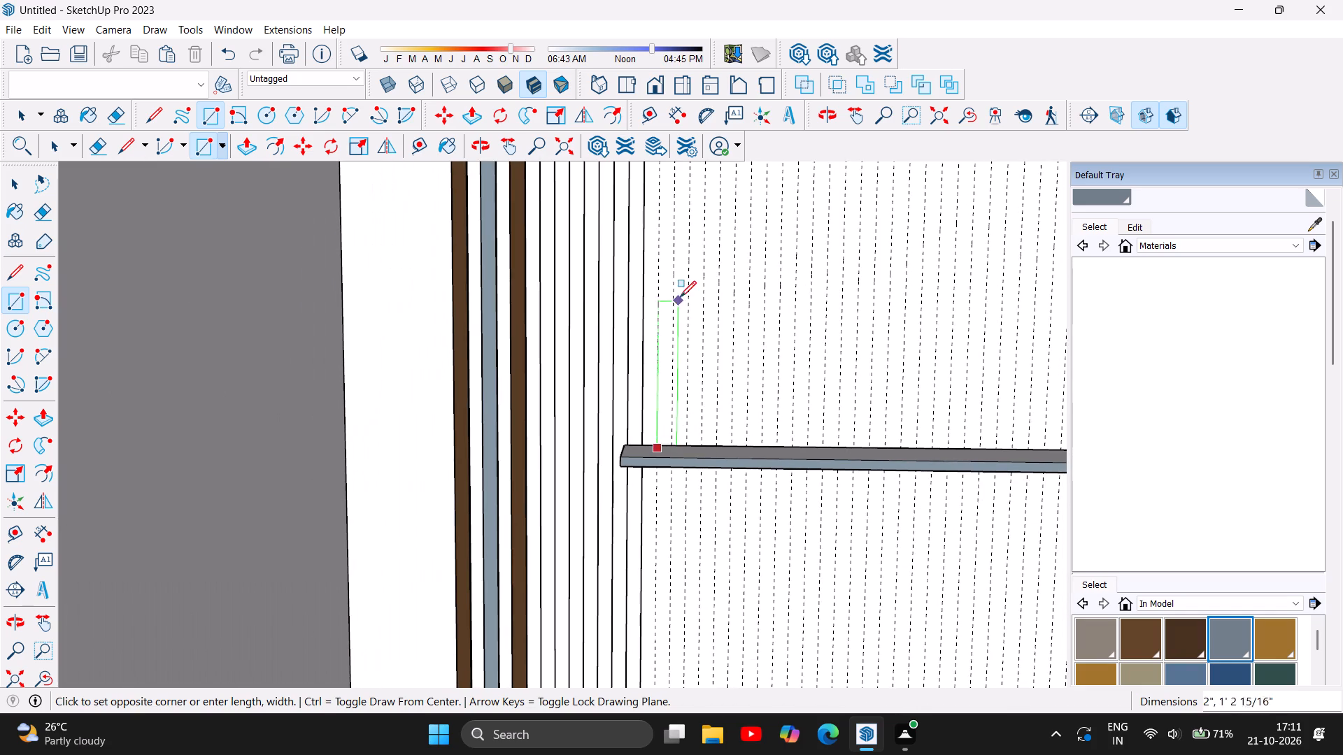
scroll(685, 318, "down", 11)
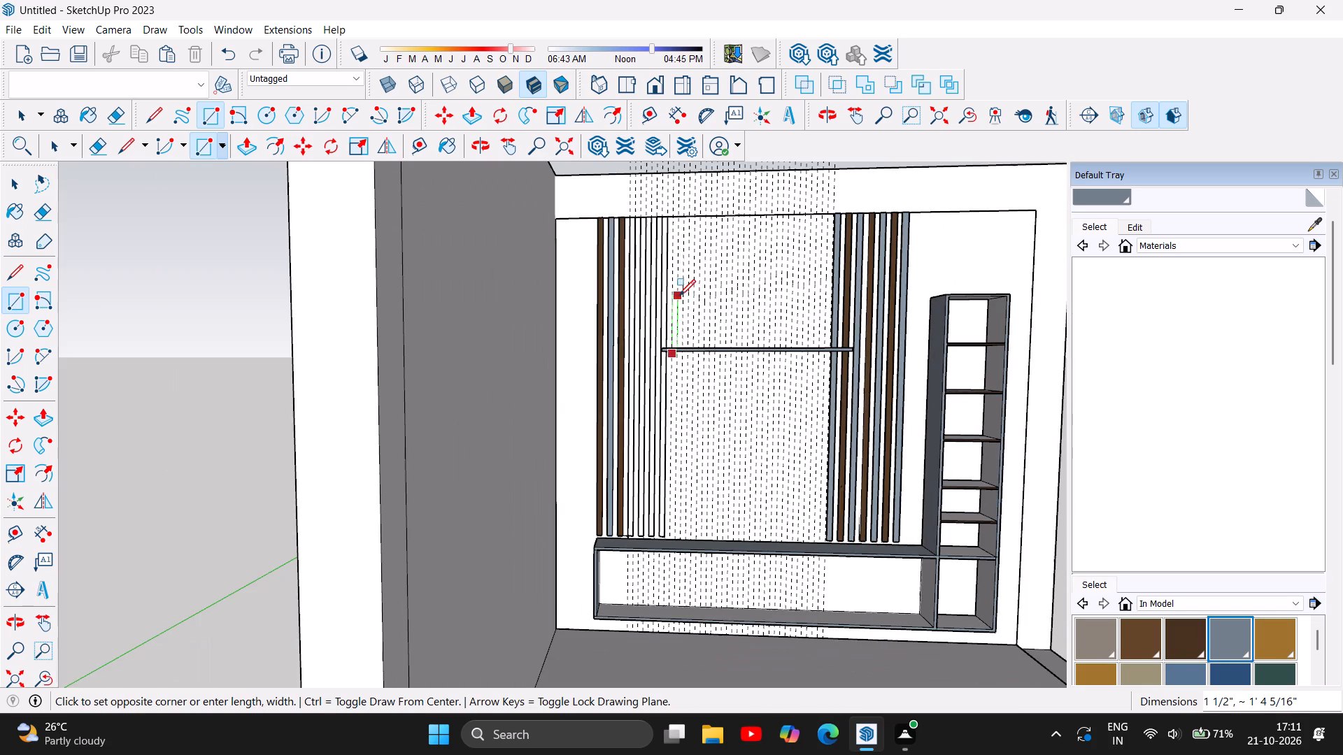
scroll(674, 222, "up", 17)
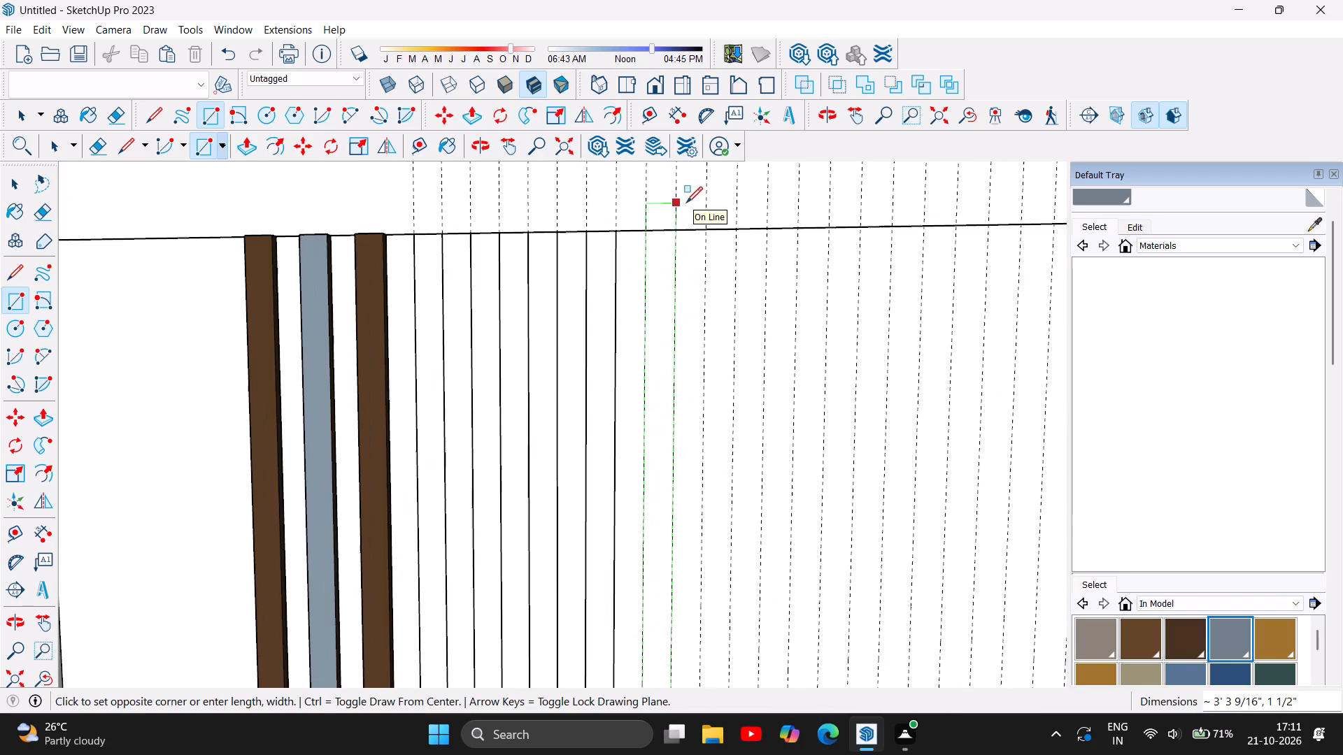
left_click(678, 229)
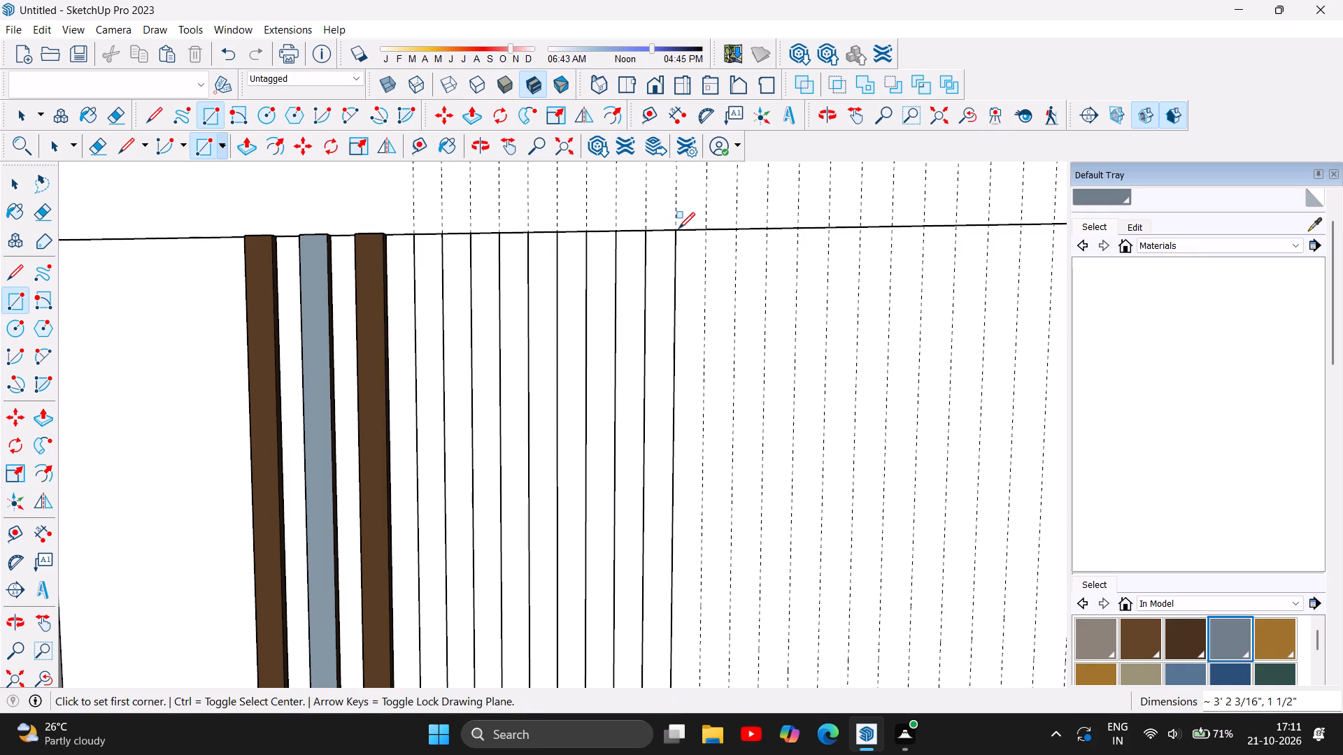
Draw the second short slat rectangle, 1 1/2" by about 3' 2 3/16", from the panel's top edge down to the first short slat's lower-end level.
left_click(705, 231)
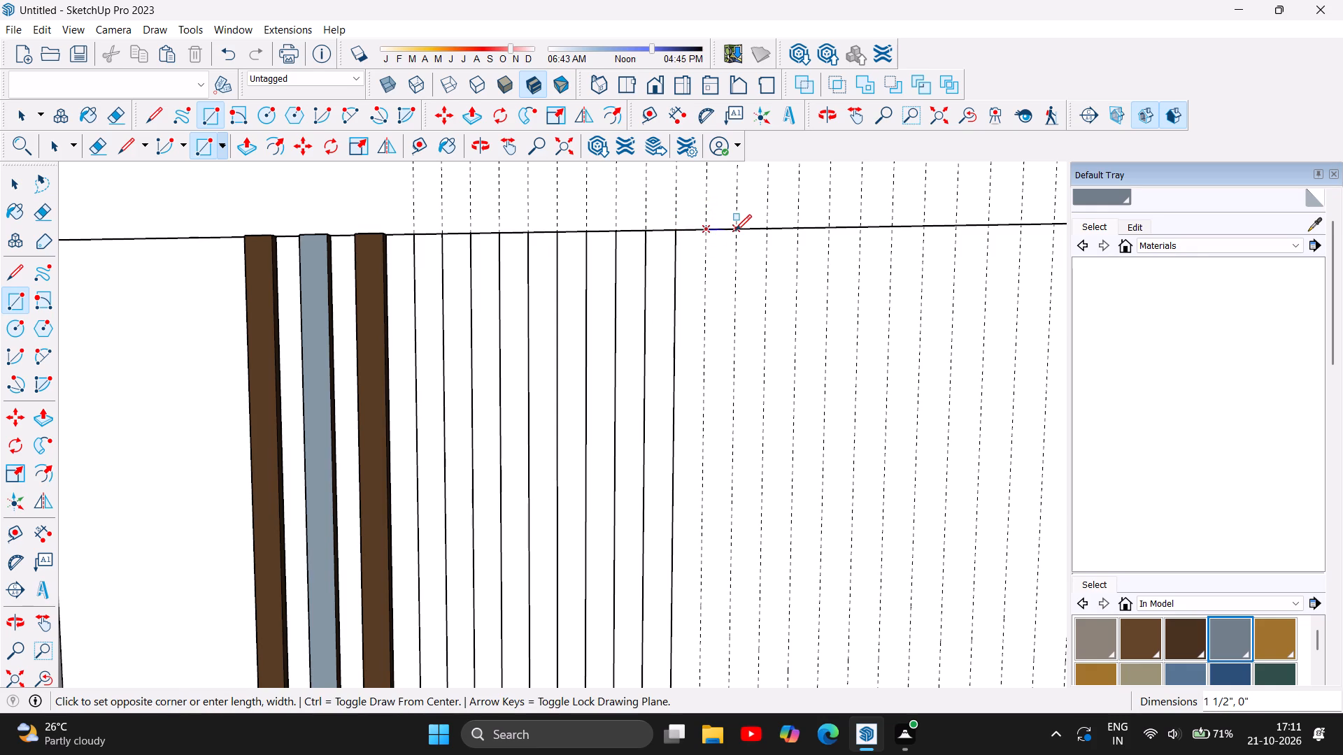
left_click(737, 230)
scroll(732, 276, "down", 12)
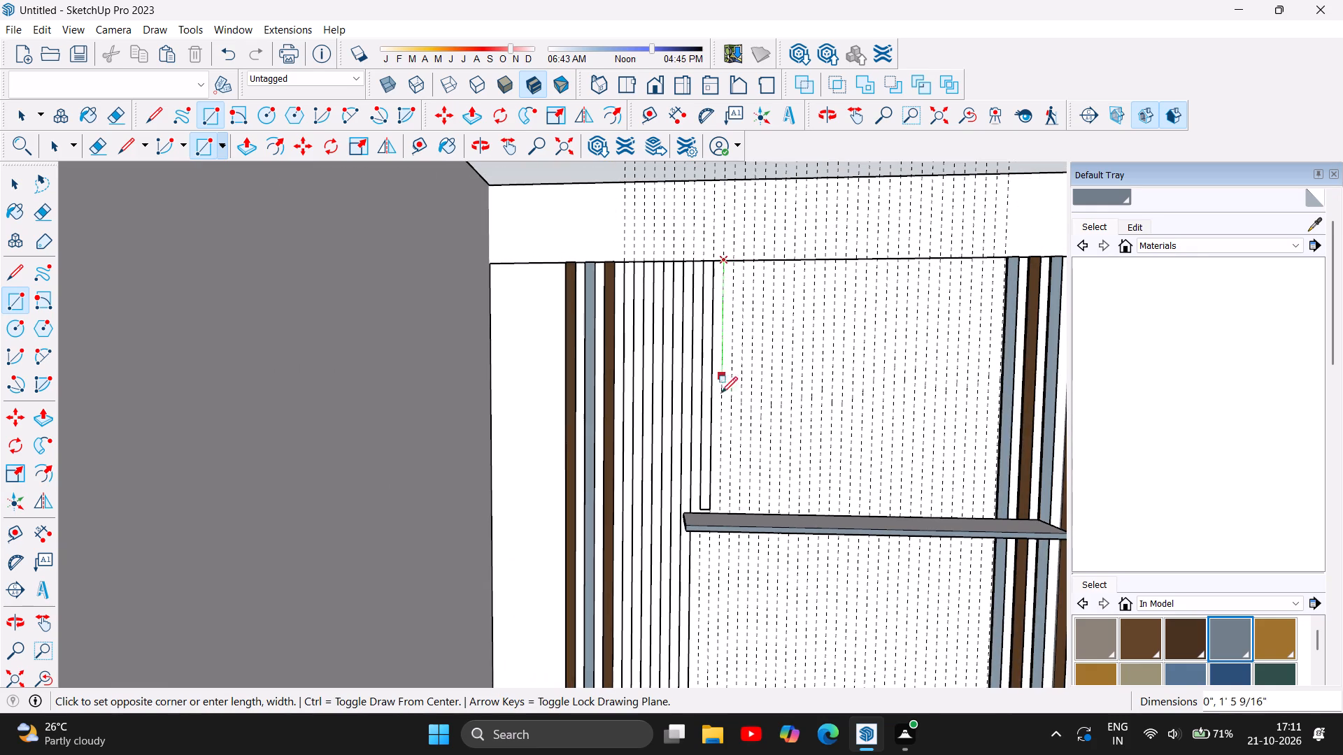
scroll(732, 484, "up", 9)
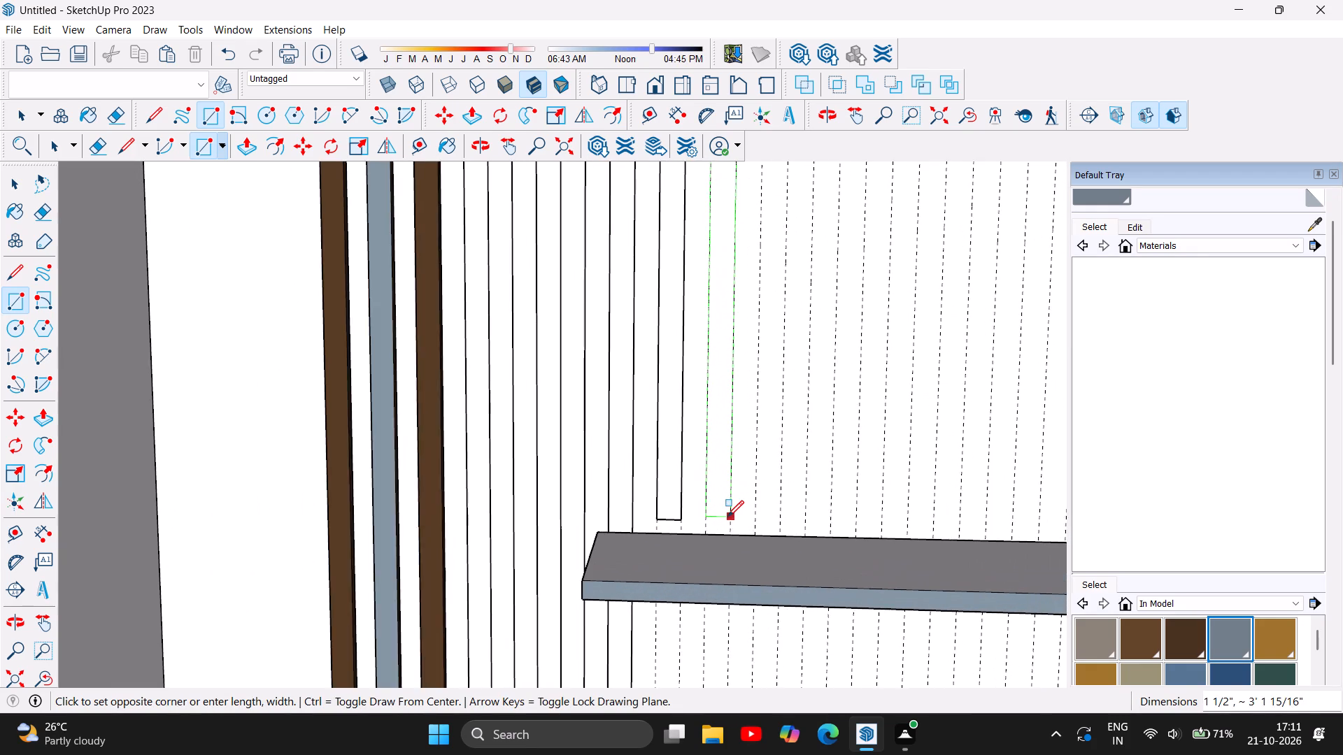
scroll(727, 517, "up", 7)
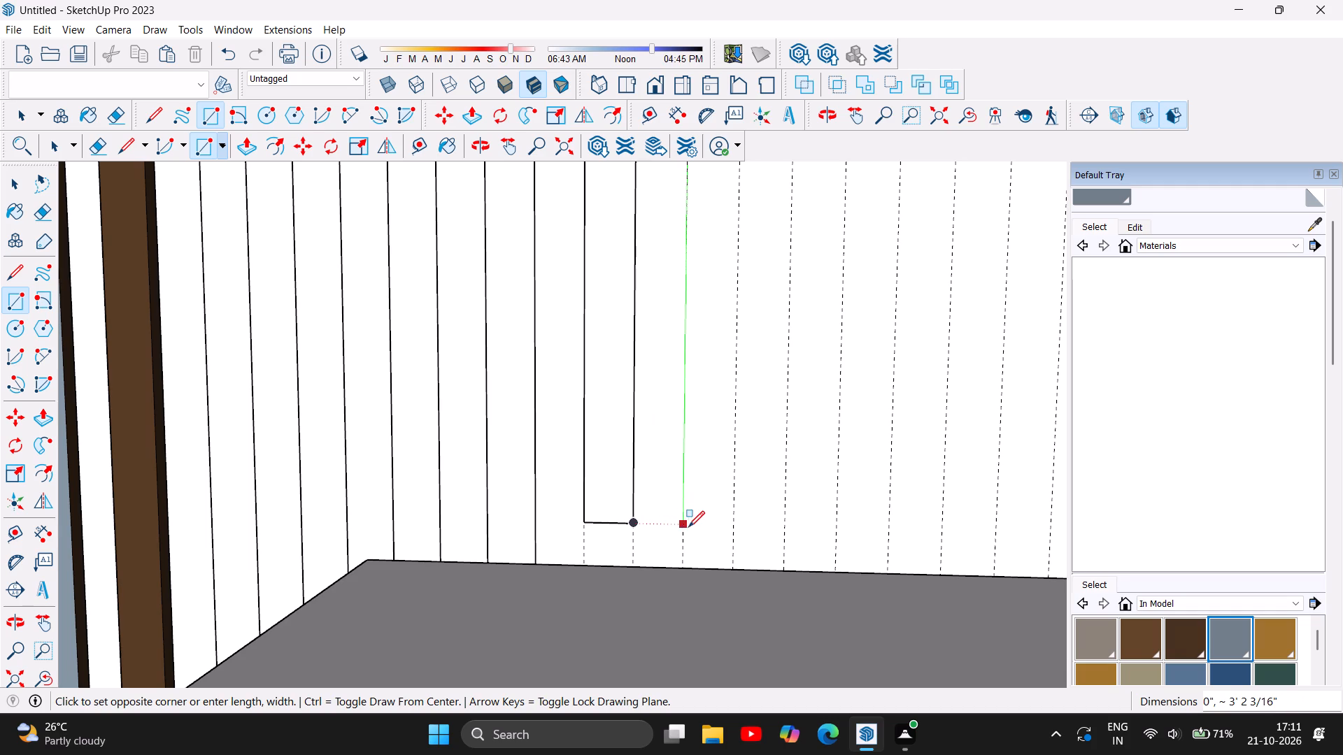
left_click(738, 525)
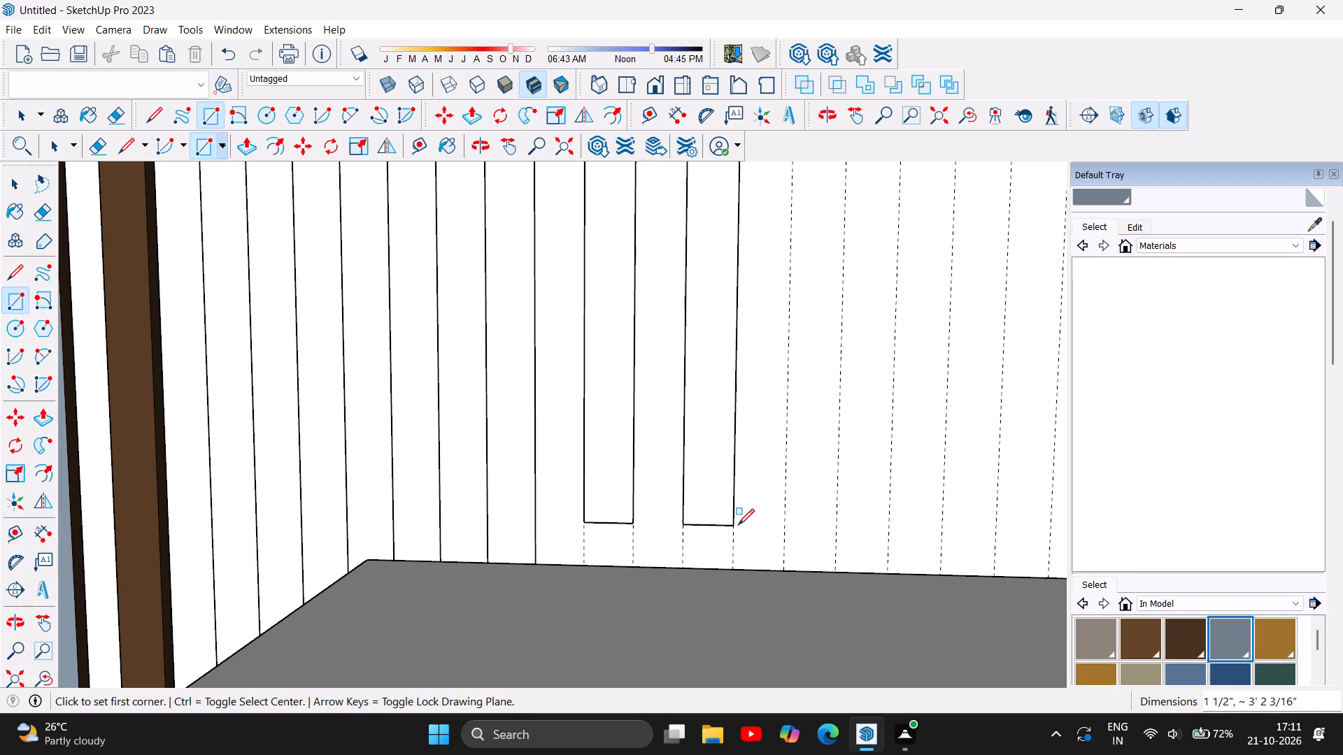
Draw the third short slat rectangle, 1 1/2" by about 3' 2 3/16", in the next alternate guide pair, from just above the shelf to the panel's top edge.
left_click(783, 528)
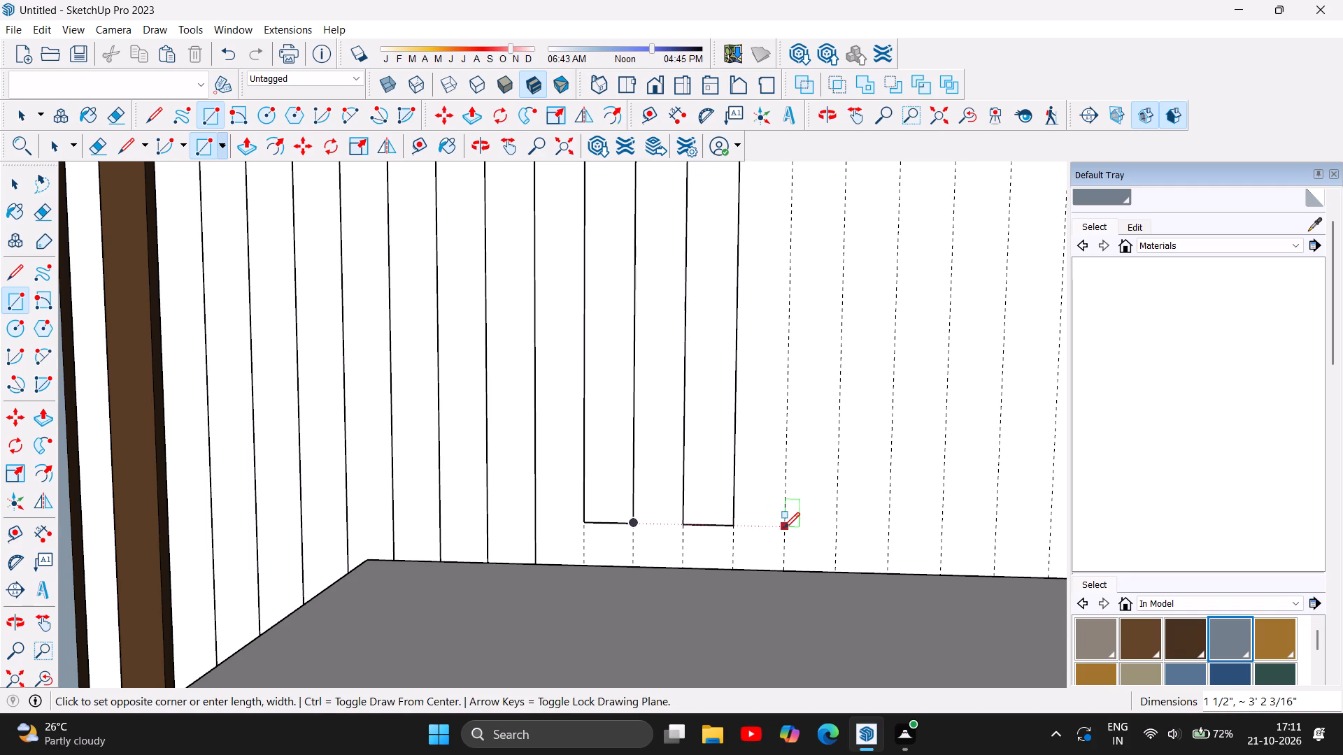
left_click(839, 528)
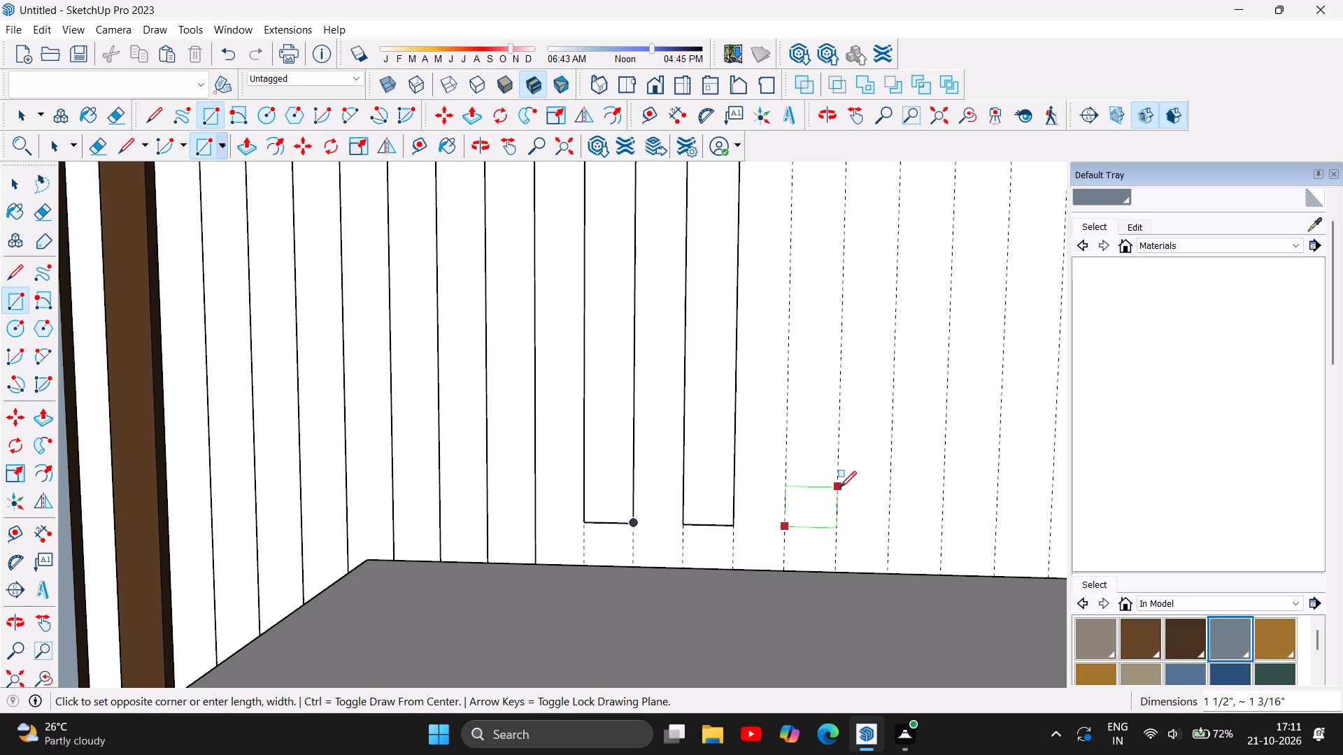
scroll(840, 487, "down", 20)
scroll(844, 489, "down", 4)
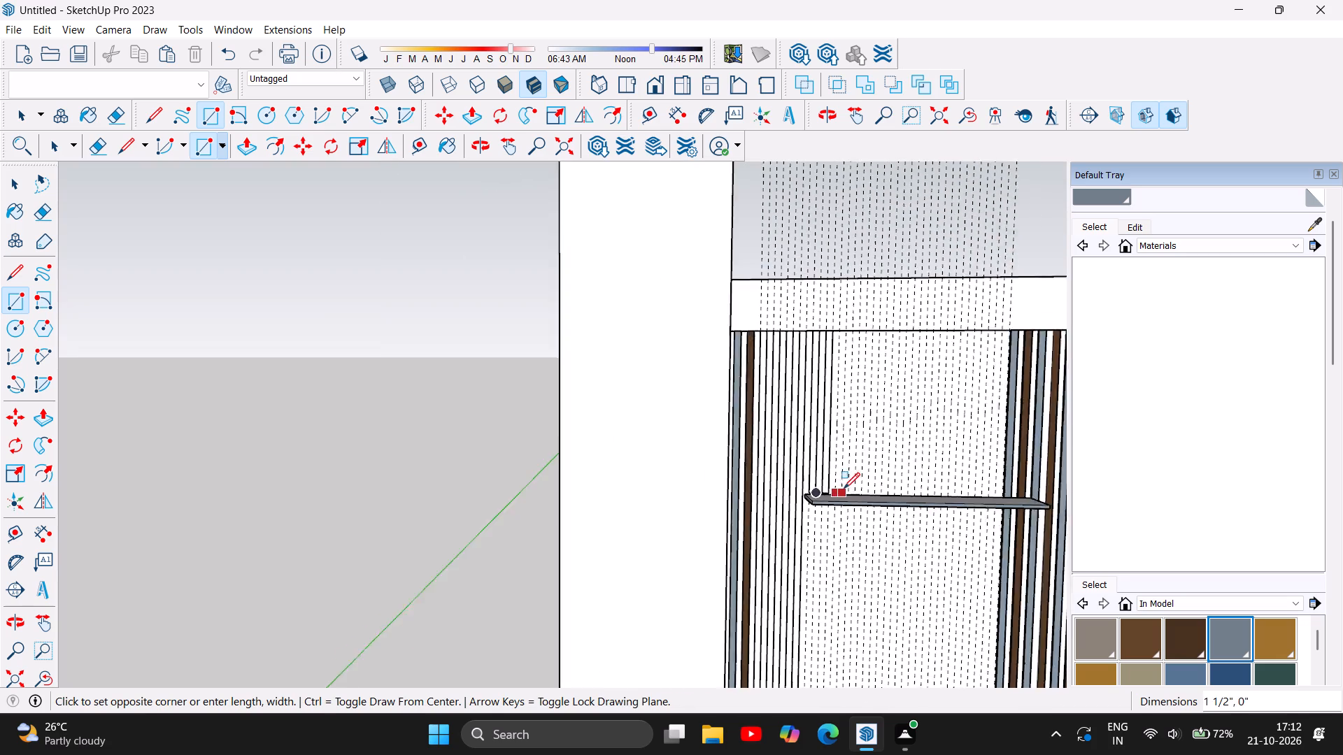
scroll(845, 425, "up", 4)
scroll(837, 368, "up", 6)
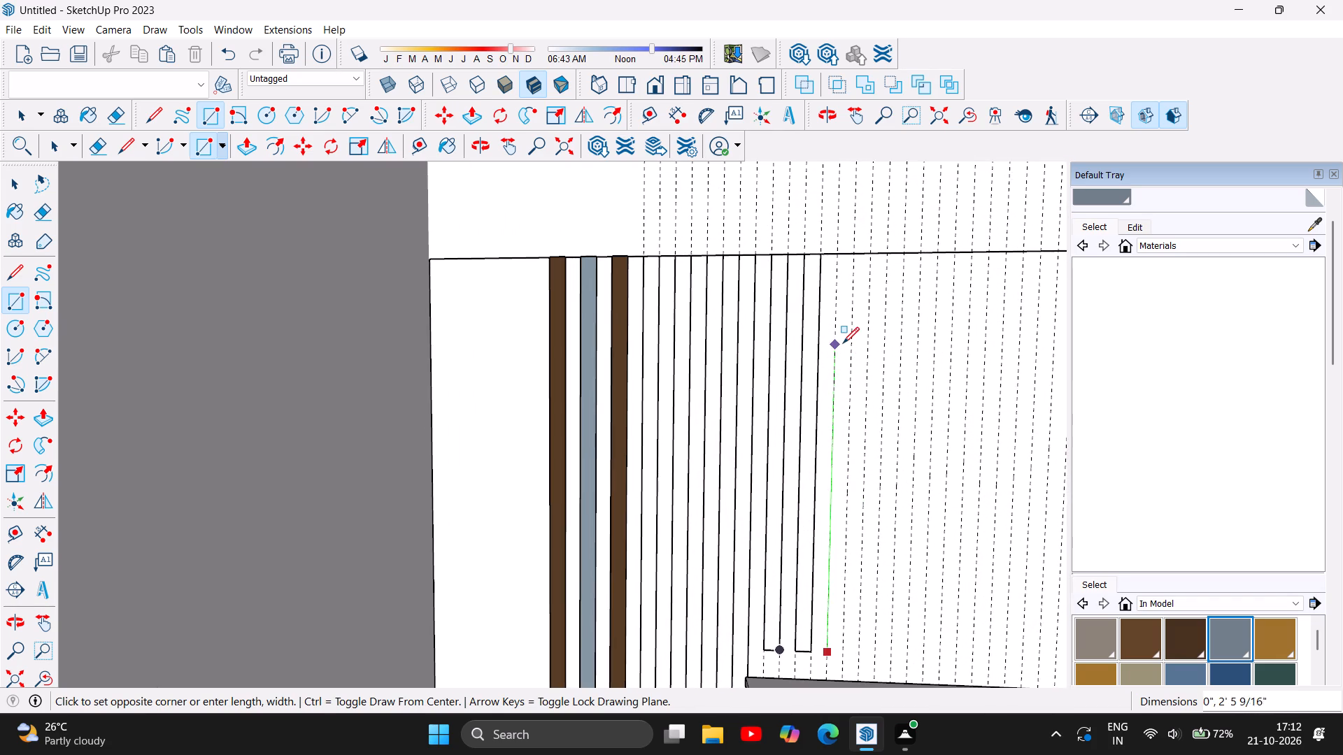
scroll(843, 342, "up", 7)
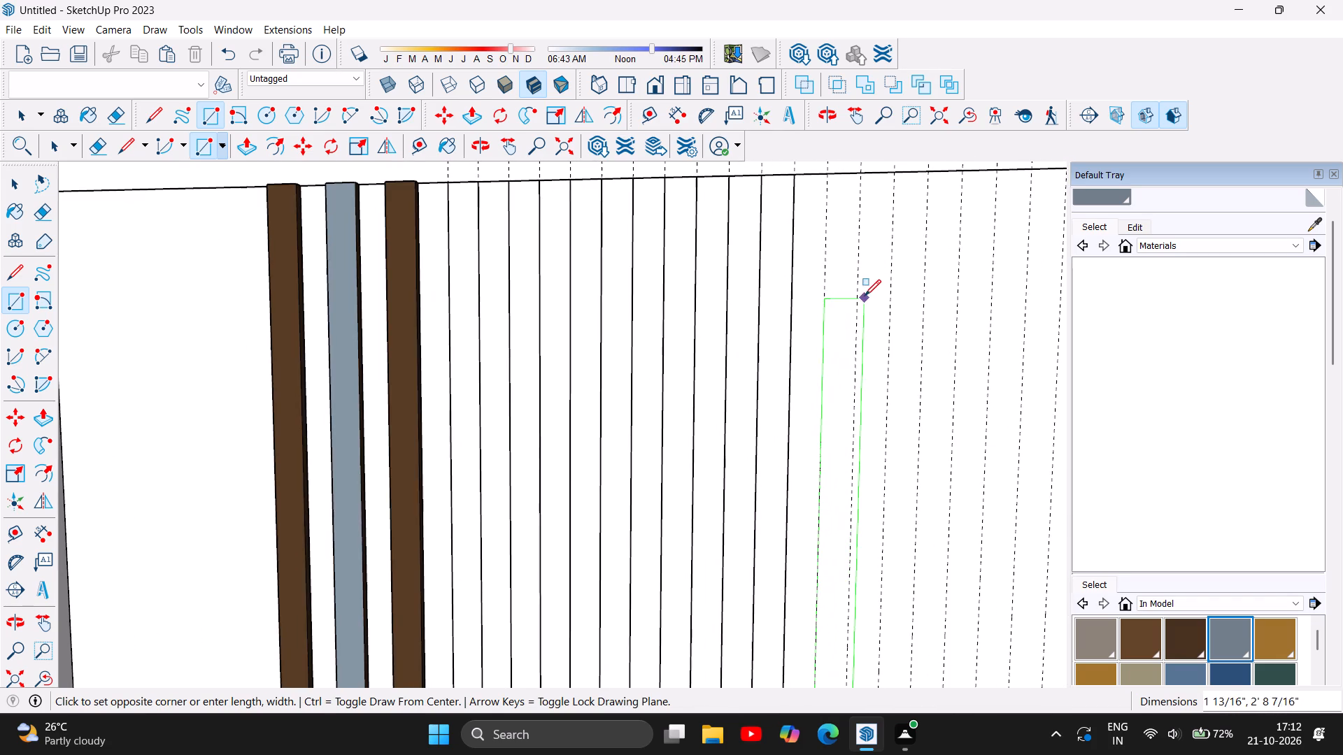
scroll(862, 264, "down", 5)
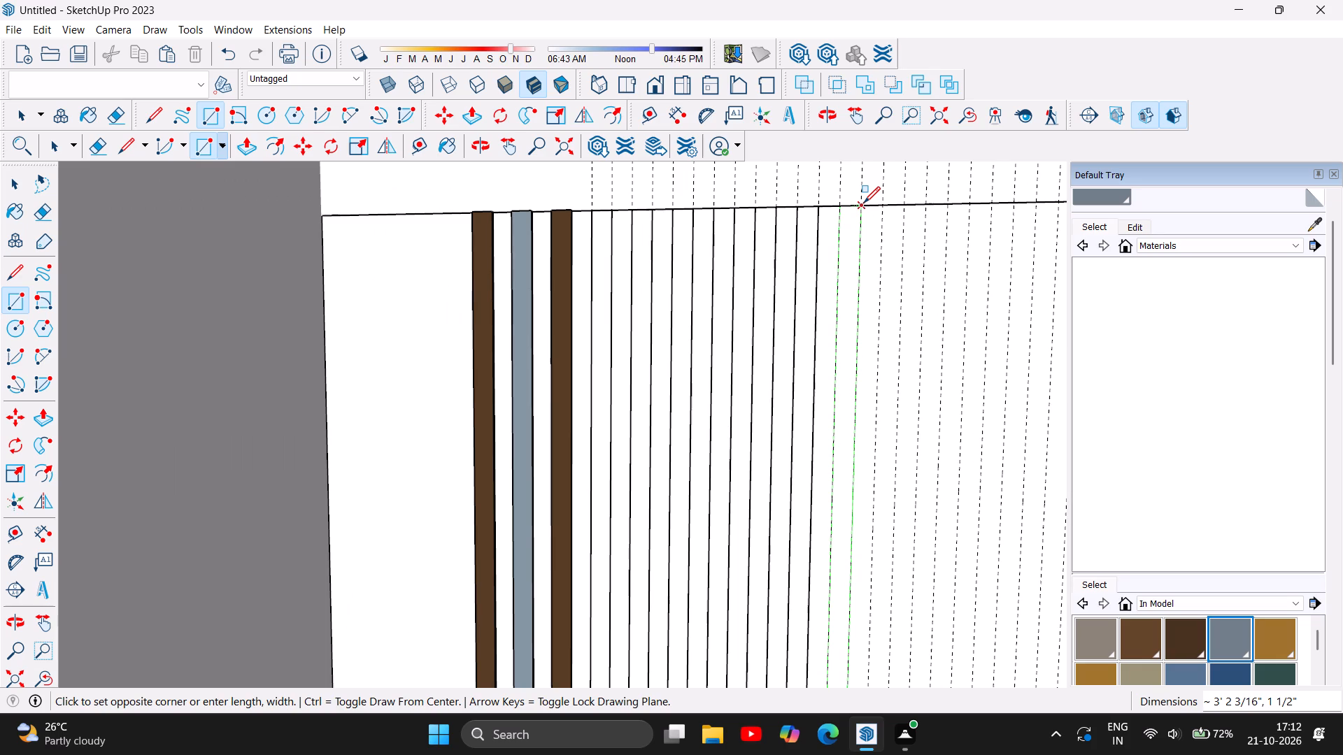
left_click(864, 203)
Draw the fourth short slat rectangle, 1 1/2" by about 3' 2 3/16", from the panel's top edge down level with the other short slats' lower ends.
scroll(695, 315, "down", 5)
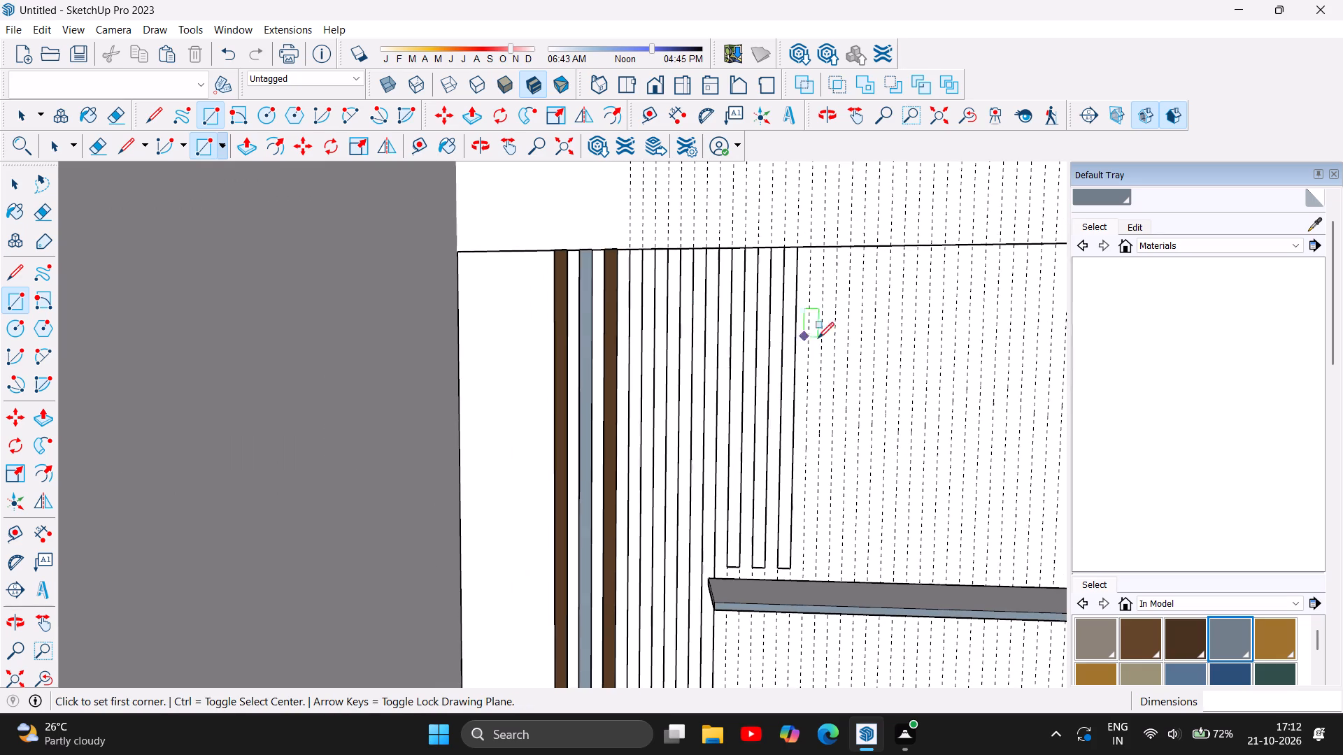
scroll(432, 411, "down", 5)
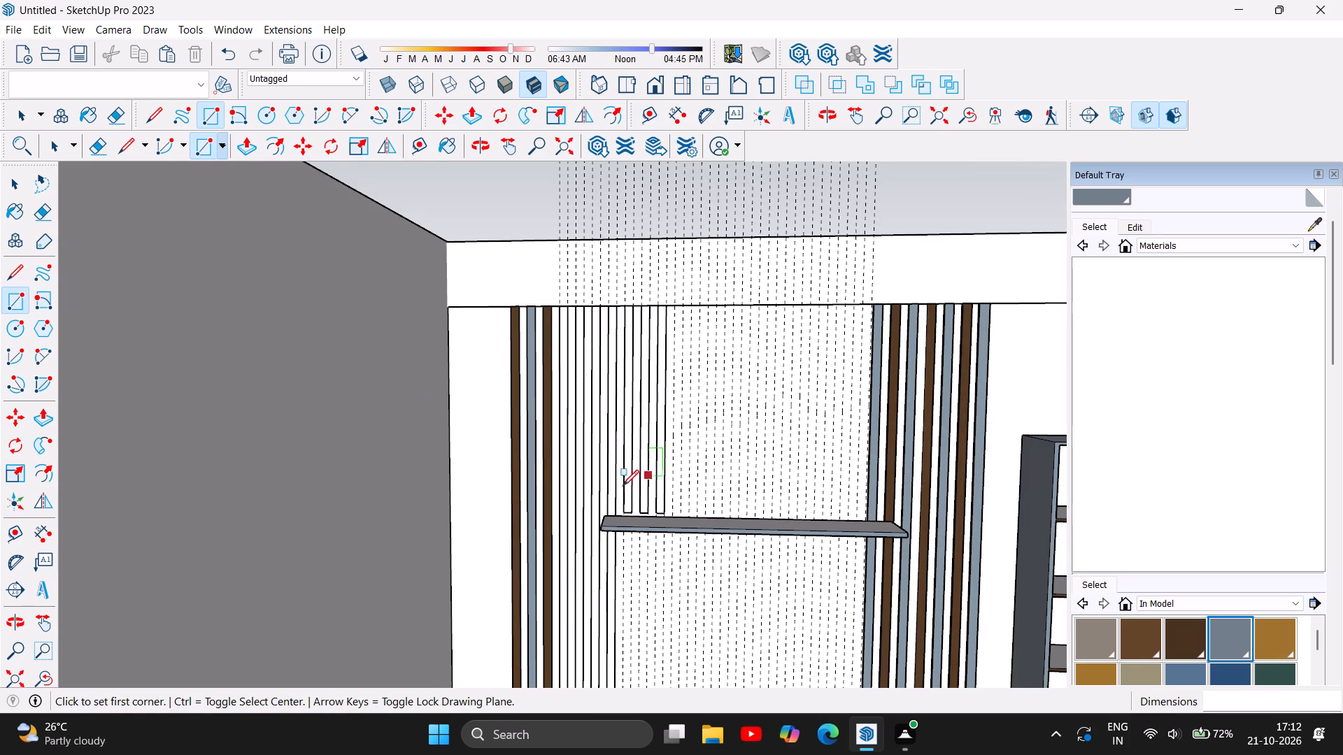
scroll(420, 431, "down", 5)
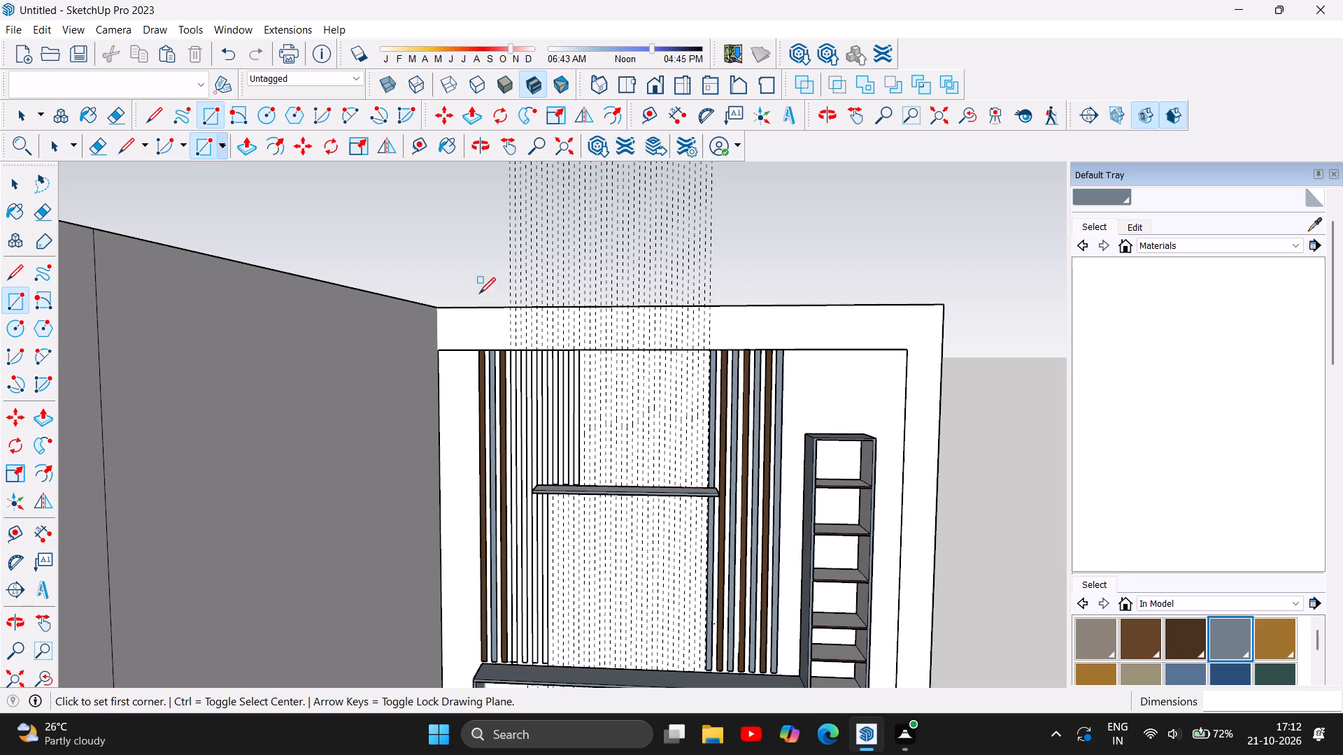
scroll(482, 288, "down", 4)
scroll(459, 302, "up", 3)
scroll(620, 380, "up", 7)
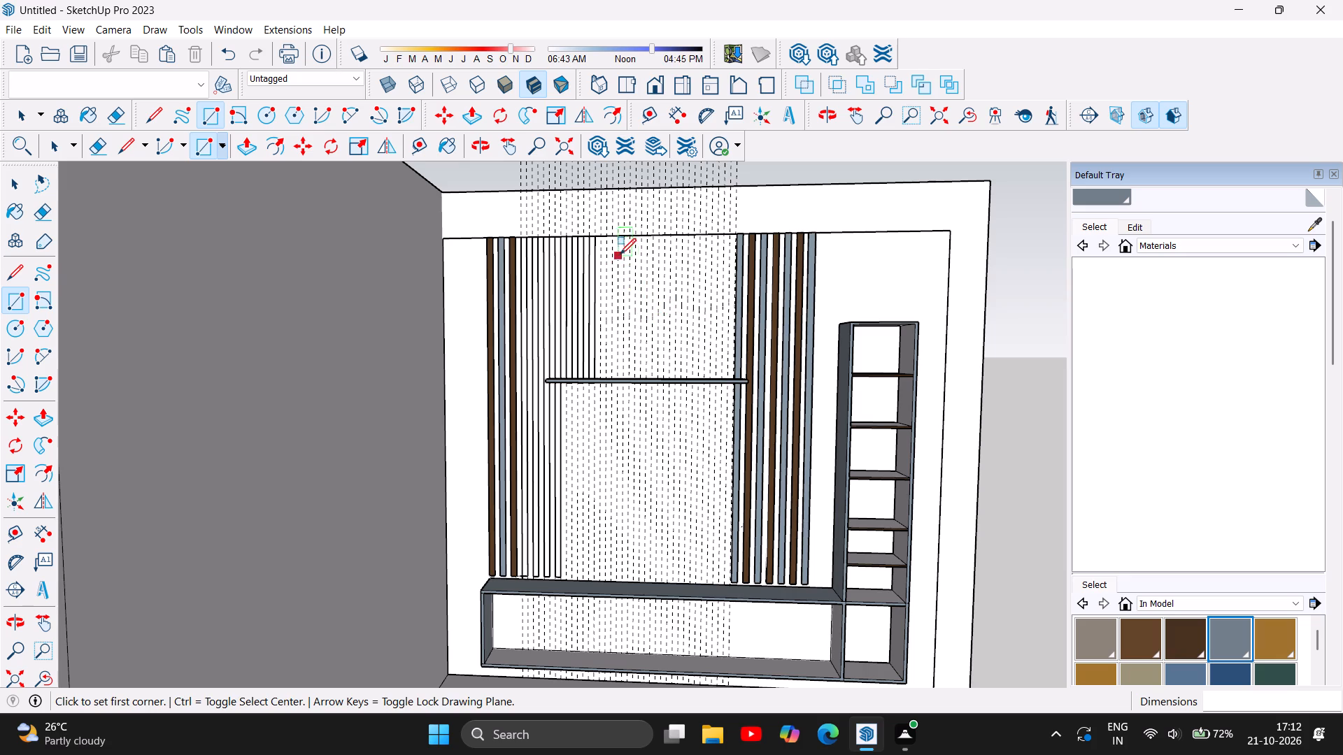
scroll(622, 208, "up", 3)
scroll(595, 260, "up", 6)
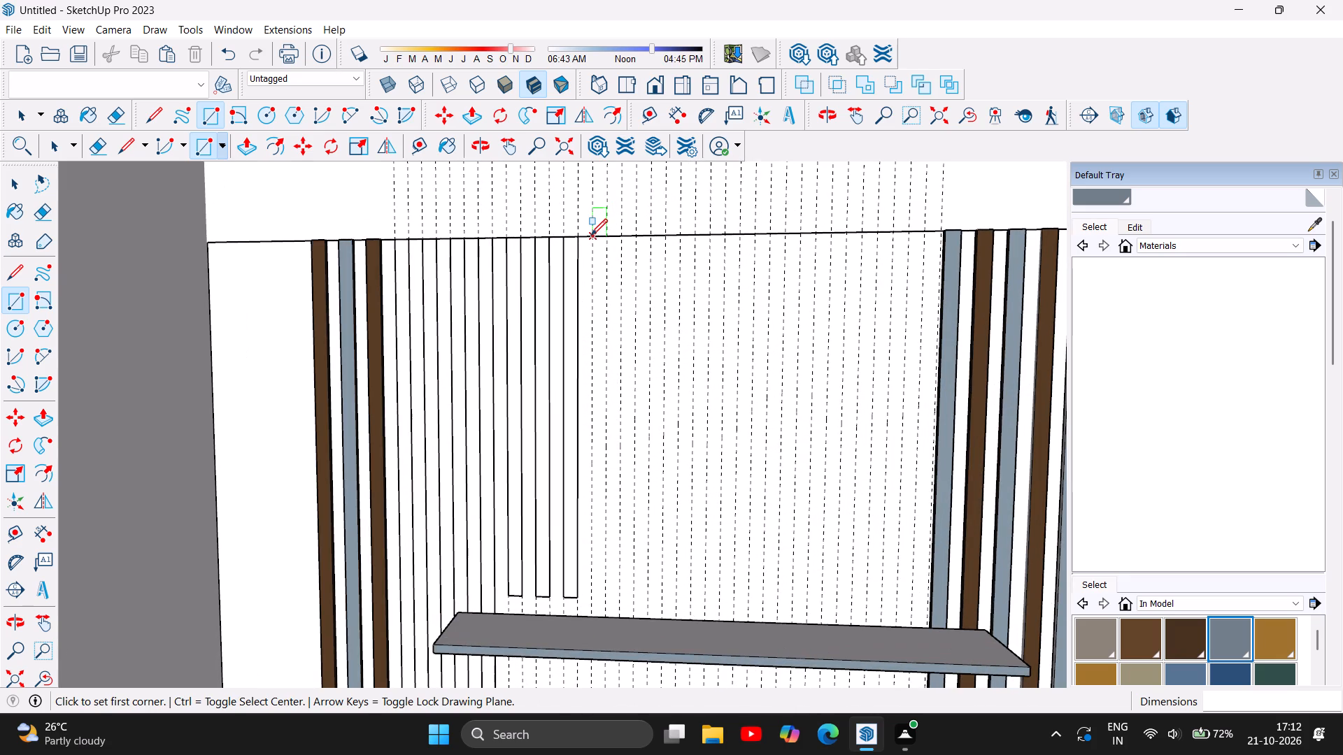
left_click(591, 235)
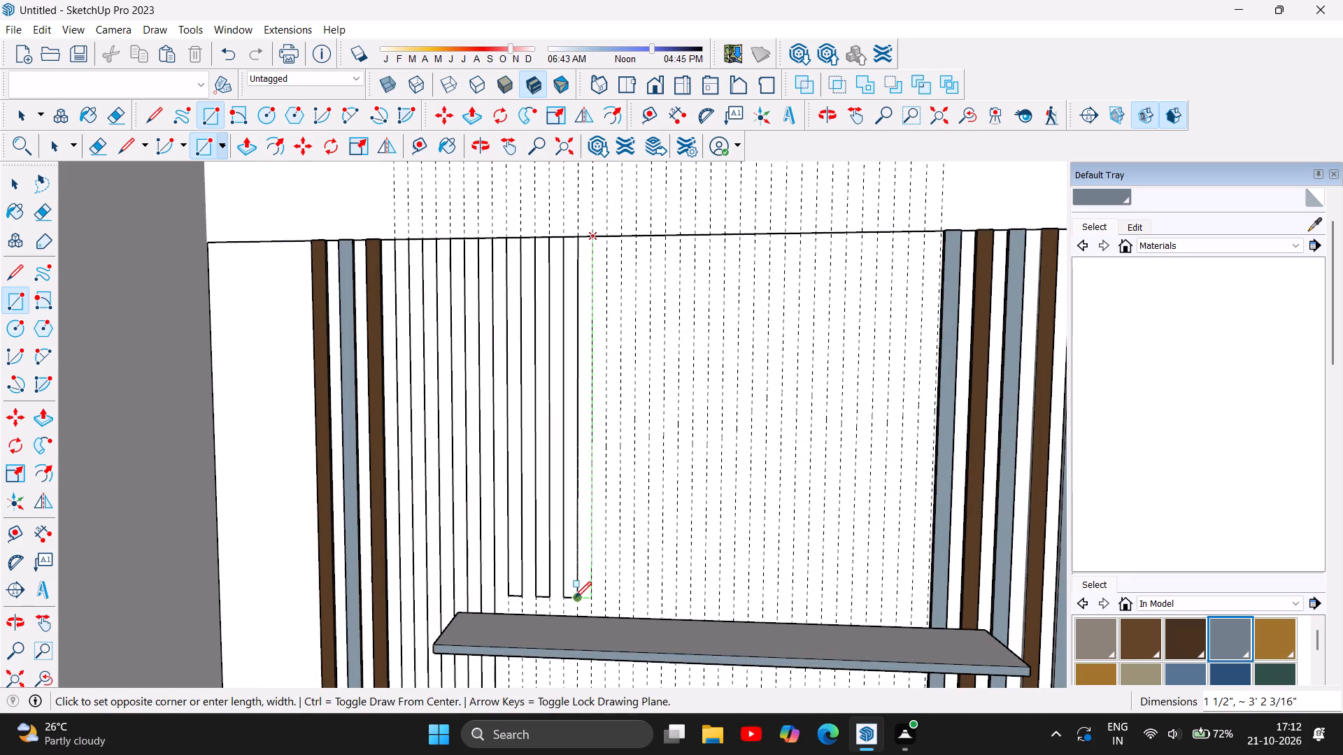
scroll(588, 601, "up", 1)
left_click(588, 601)
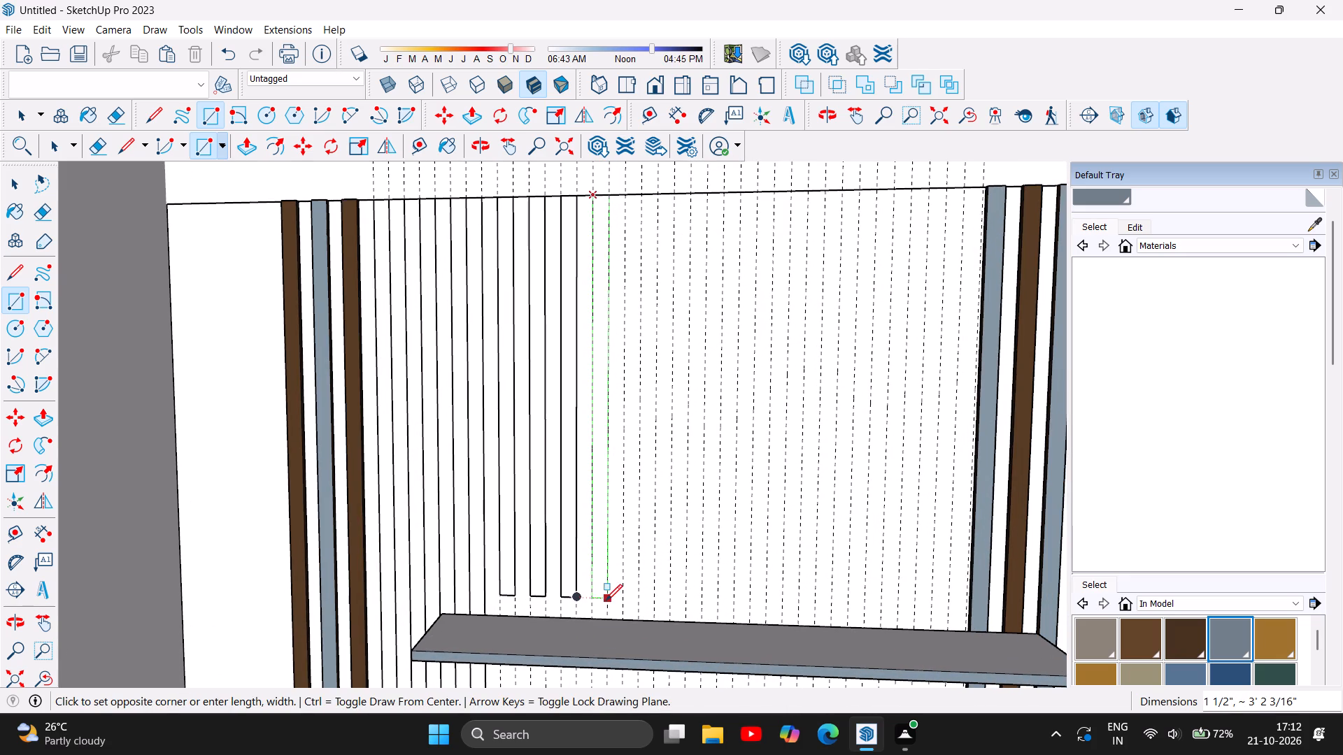
left_click(611, 598)
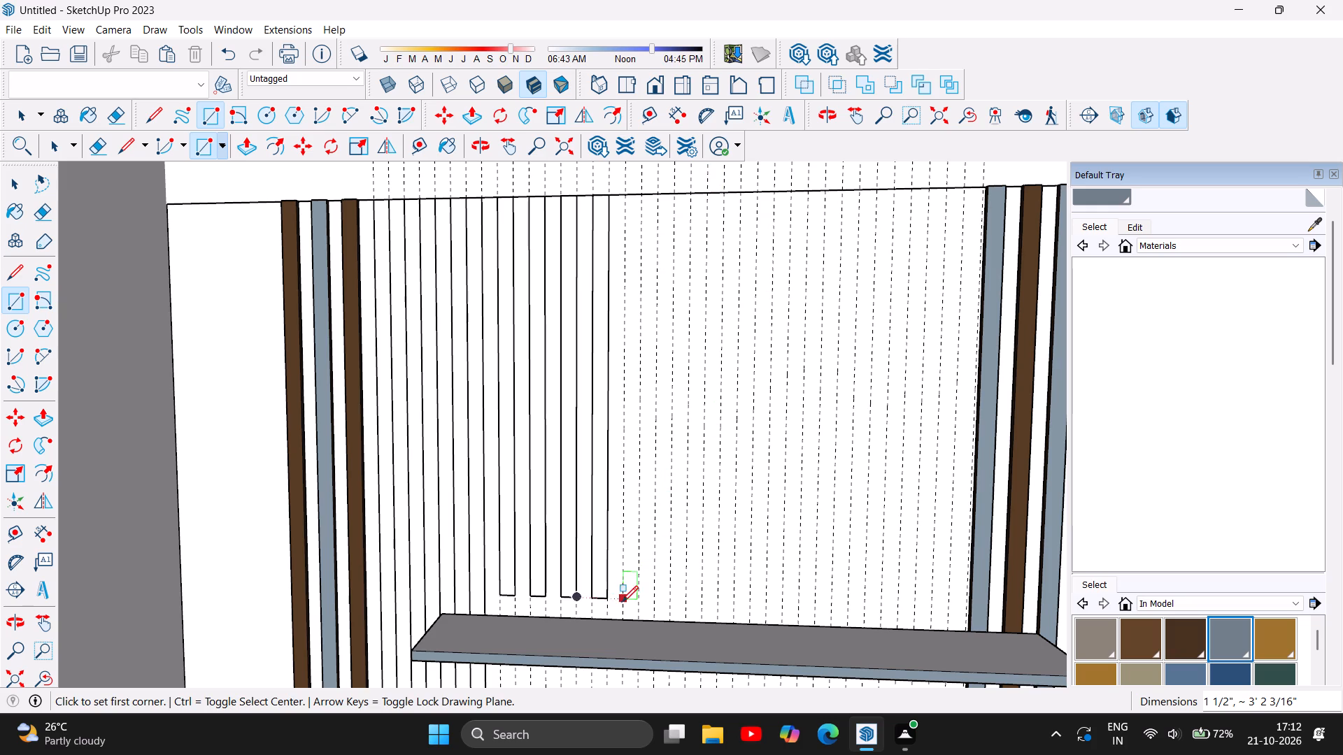
Draw five more short slat rectangles, each 1 1/2" by about 3' 2 3/16", in successive alternate guide pairs from just above the shelf to the panel's top edge.
left_click(623, 602)
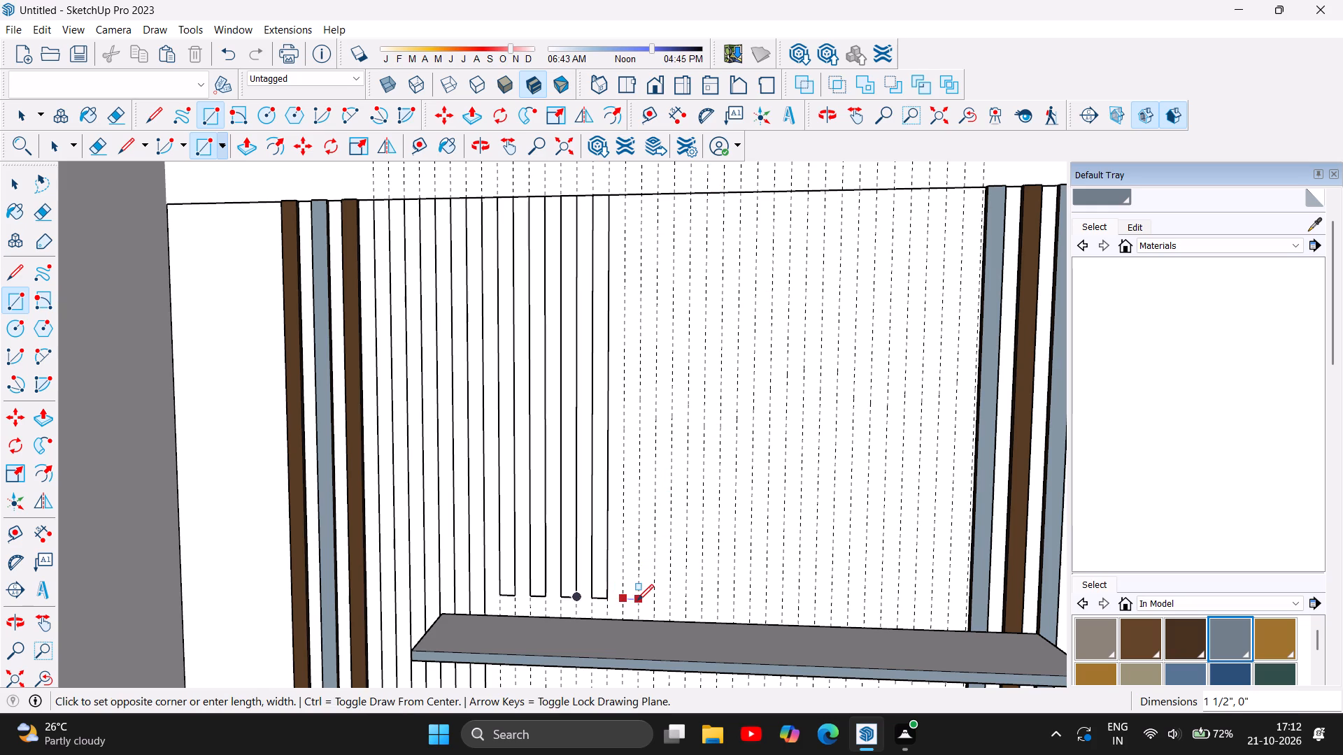
left_click(641, 196)
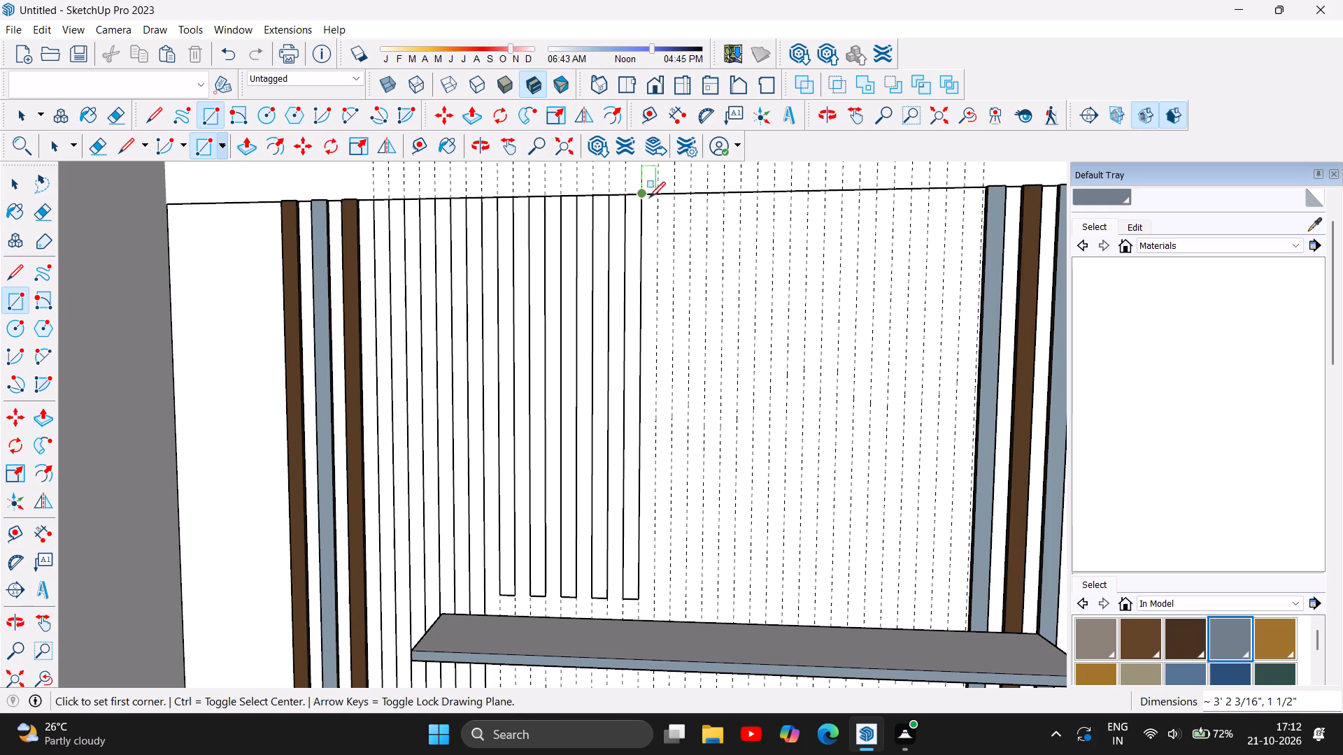
left_click(652, 603)
left_click(667, 604)
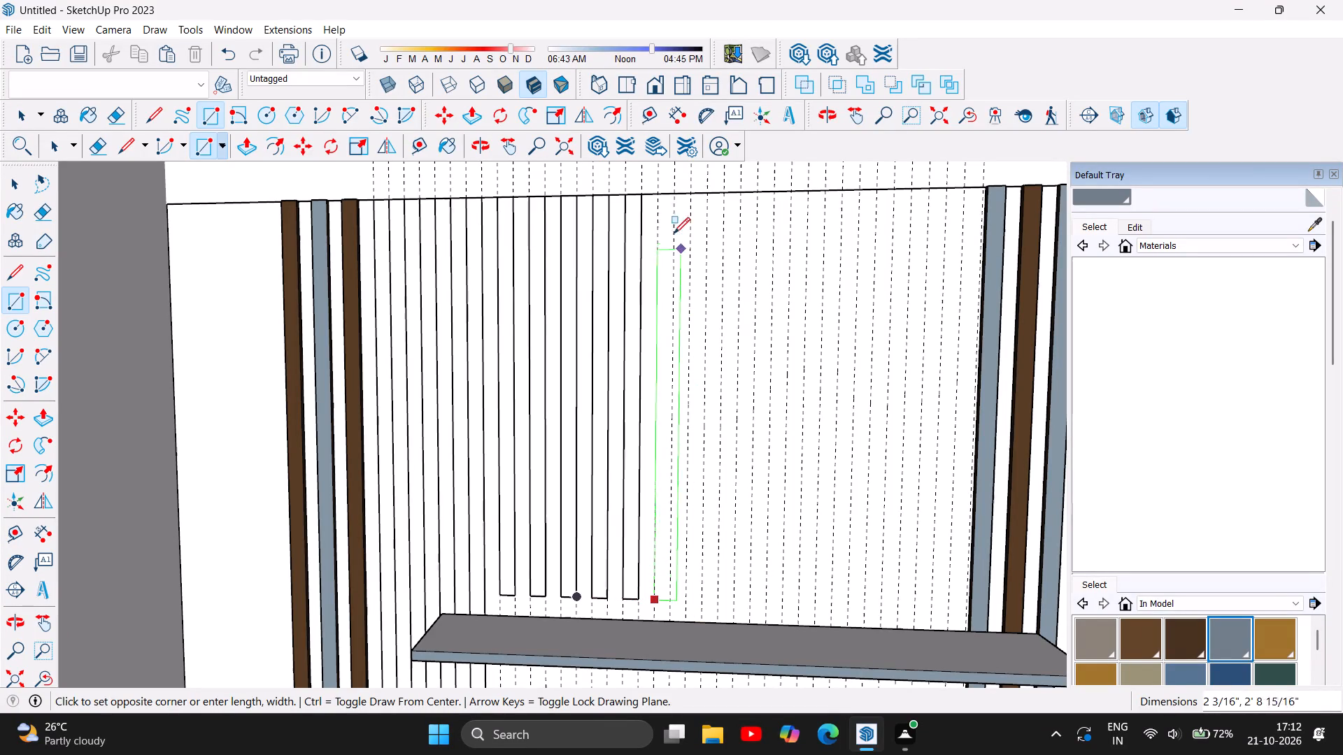
left_click(672, 192)
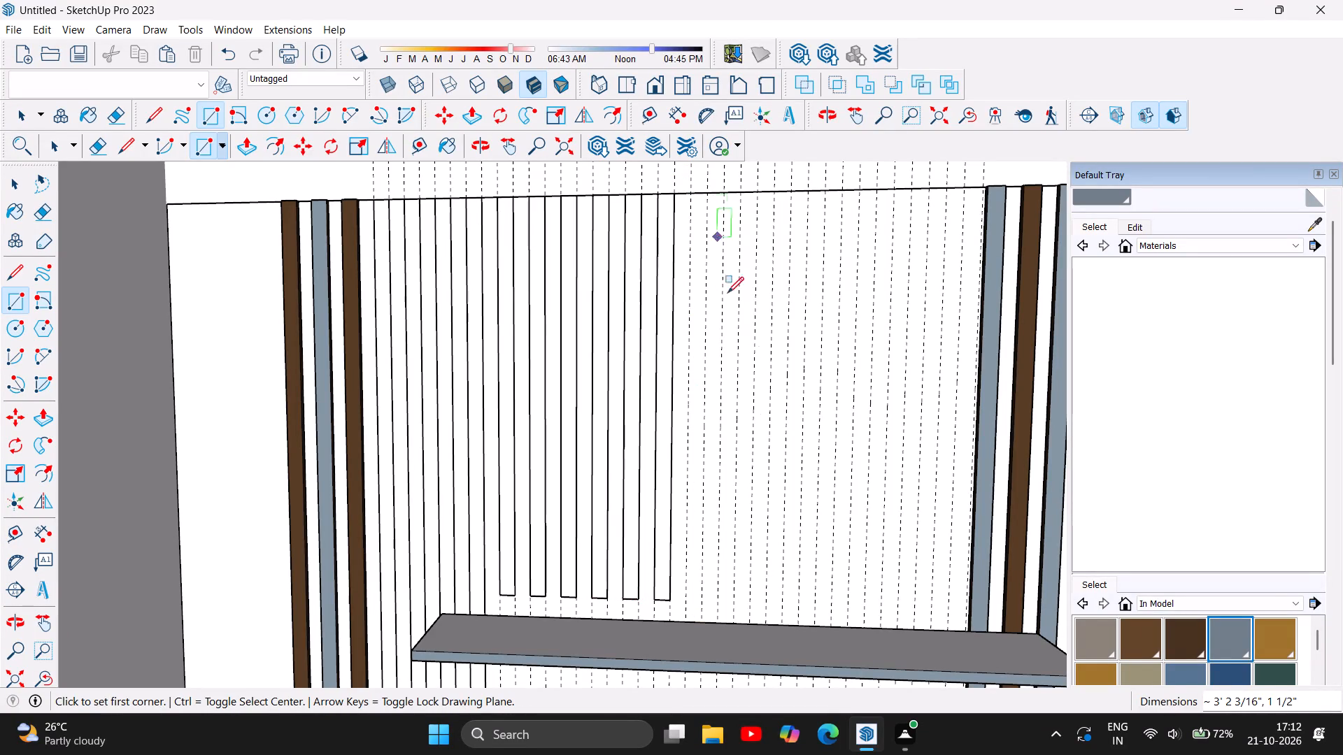
left_click(685, 604)
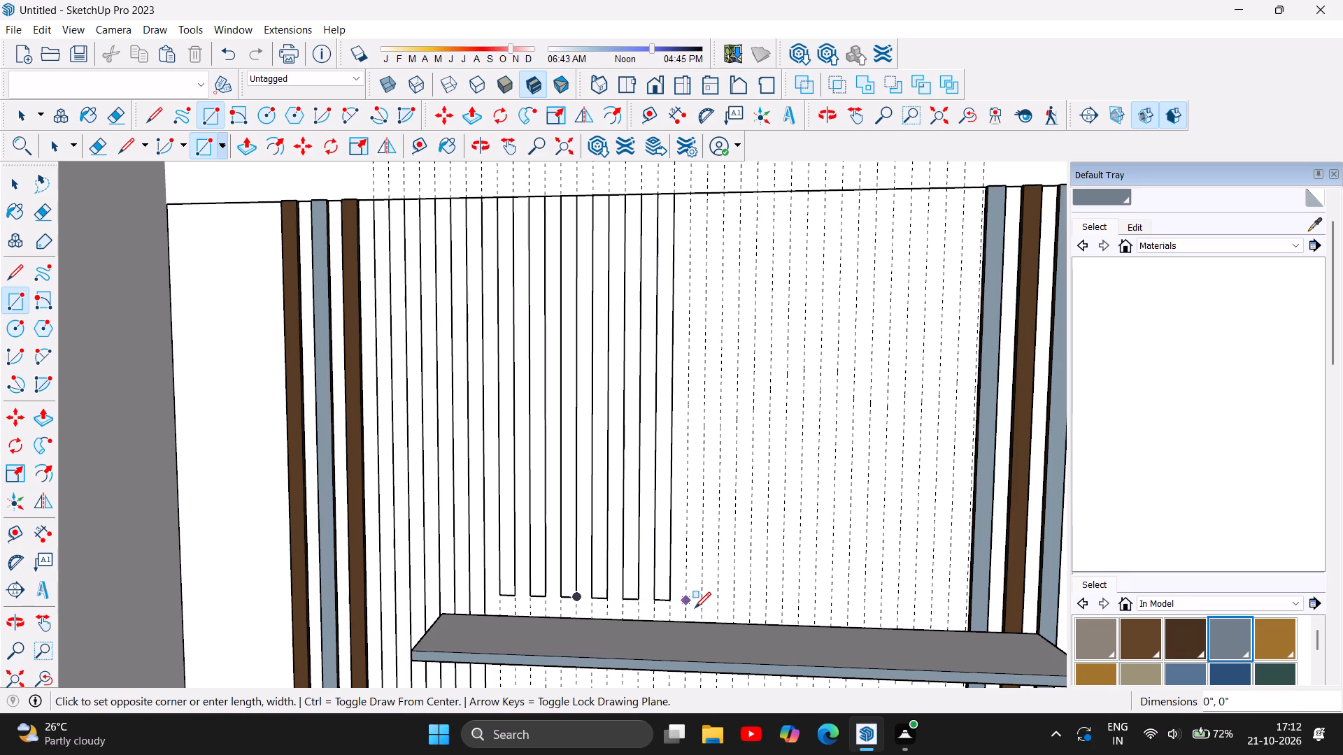
left_click(703, 601)
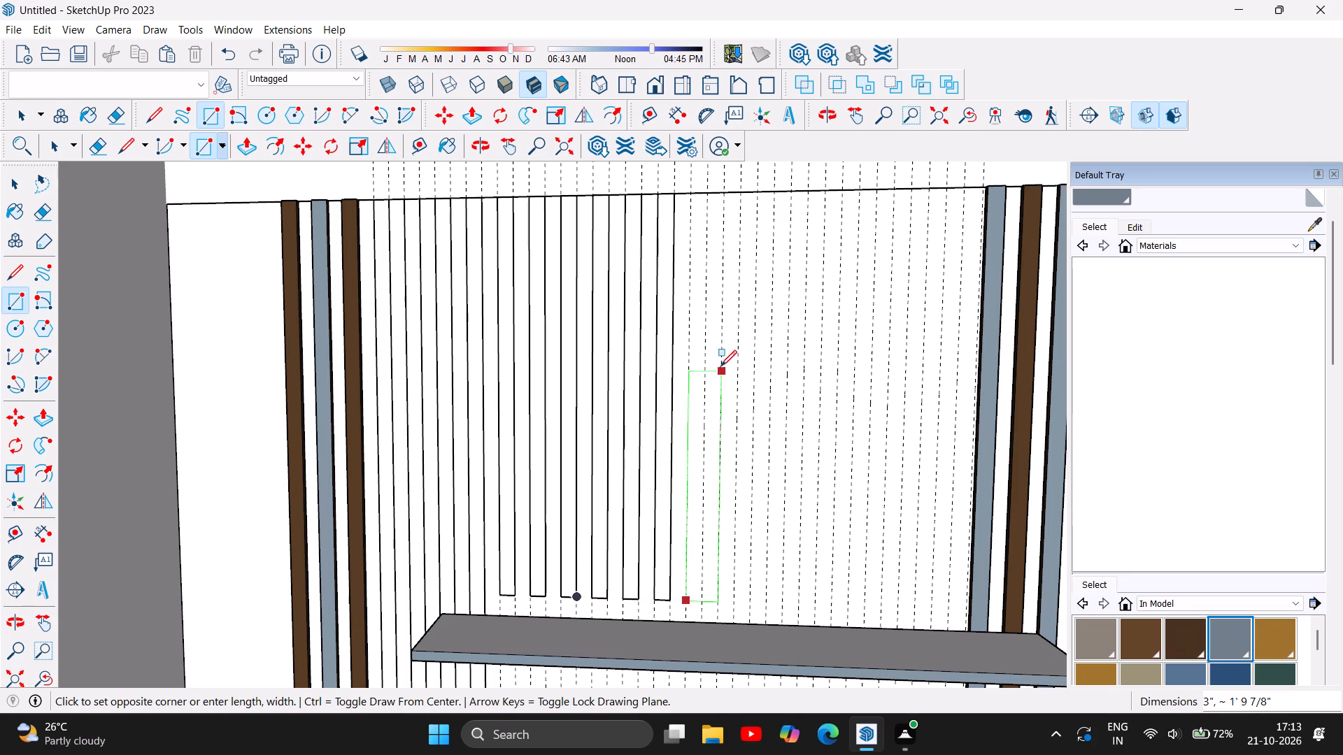
left_click(709, 194)
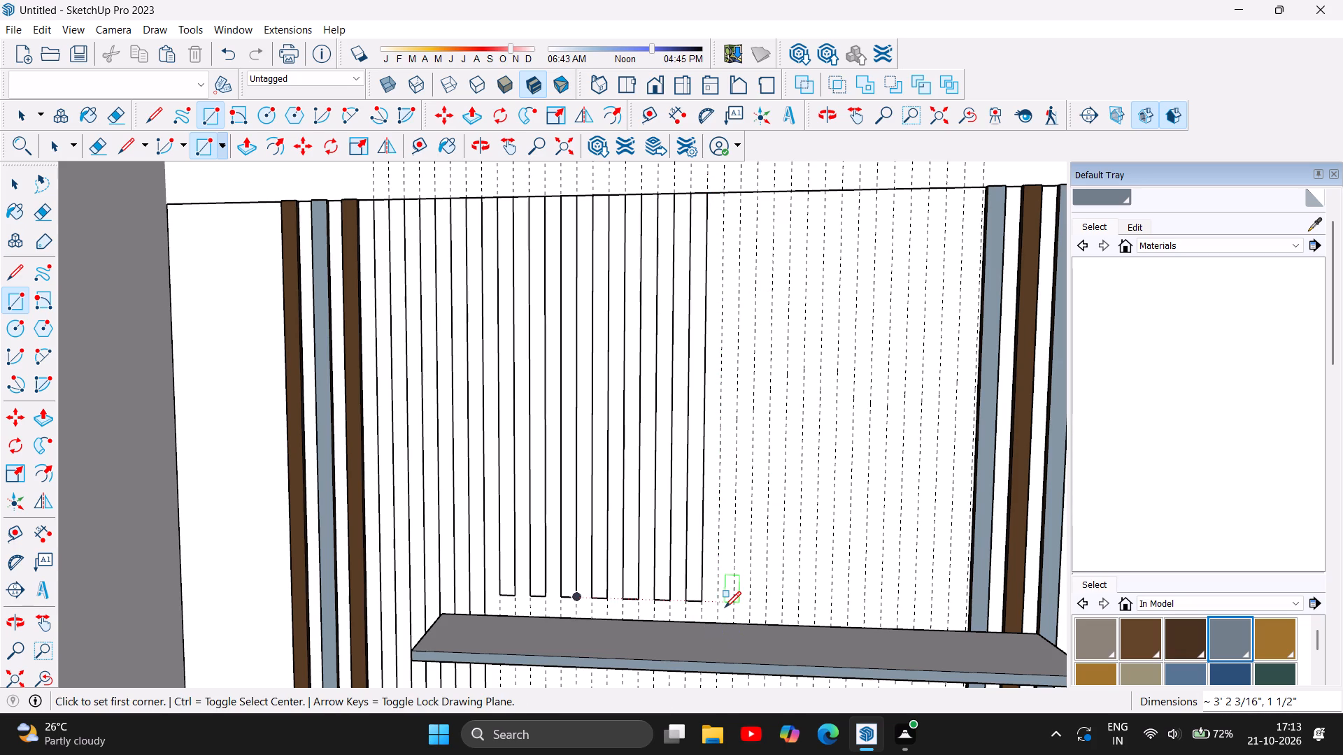
left_click(718, 601)
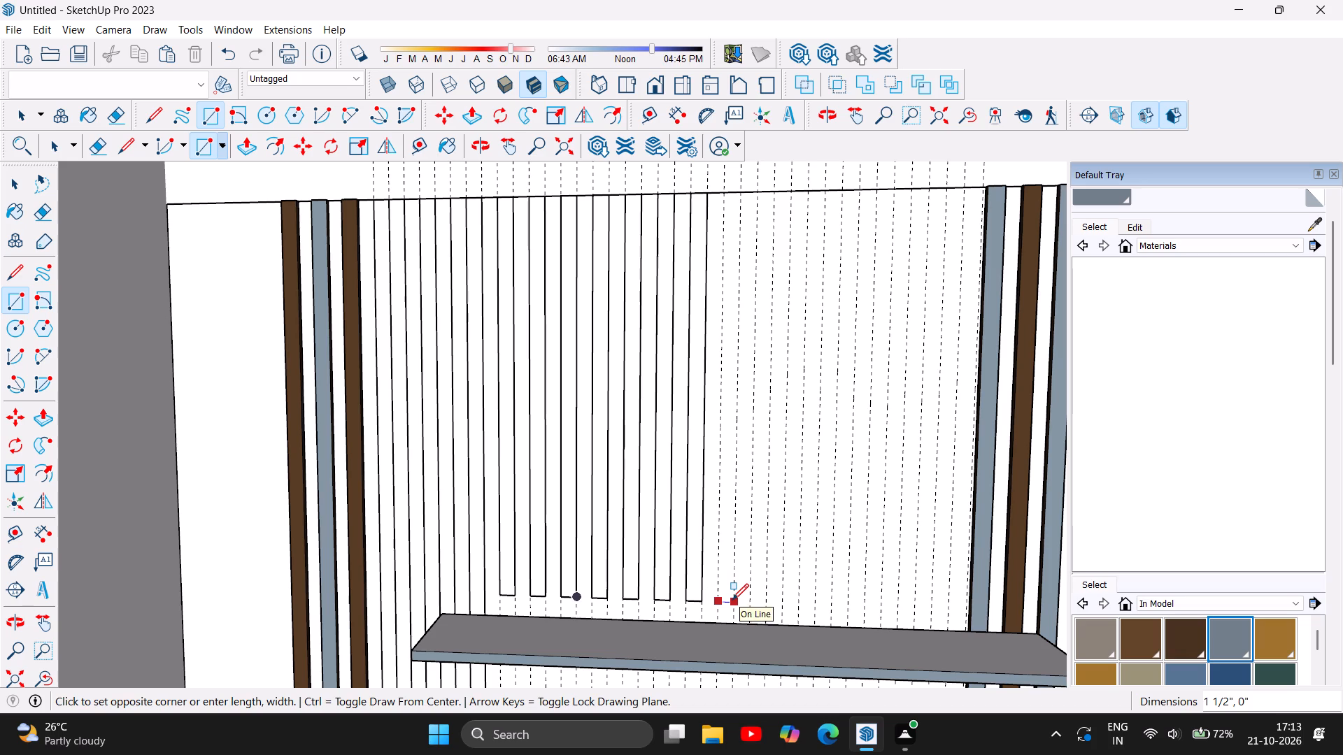
left_click(732, 600)
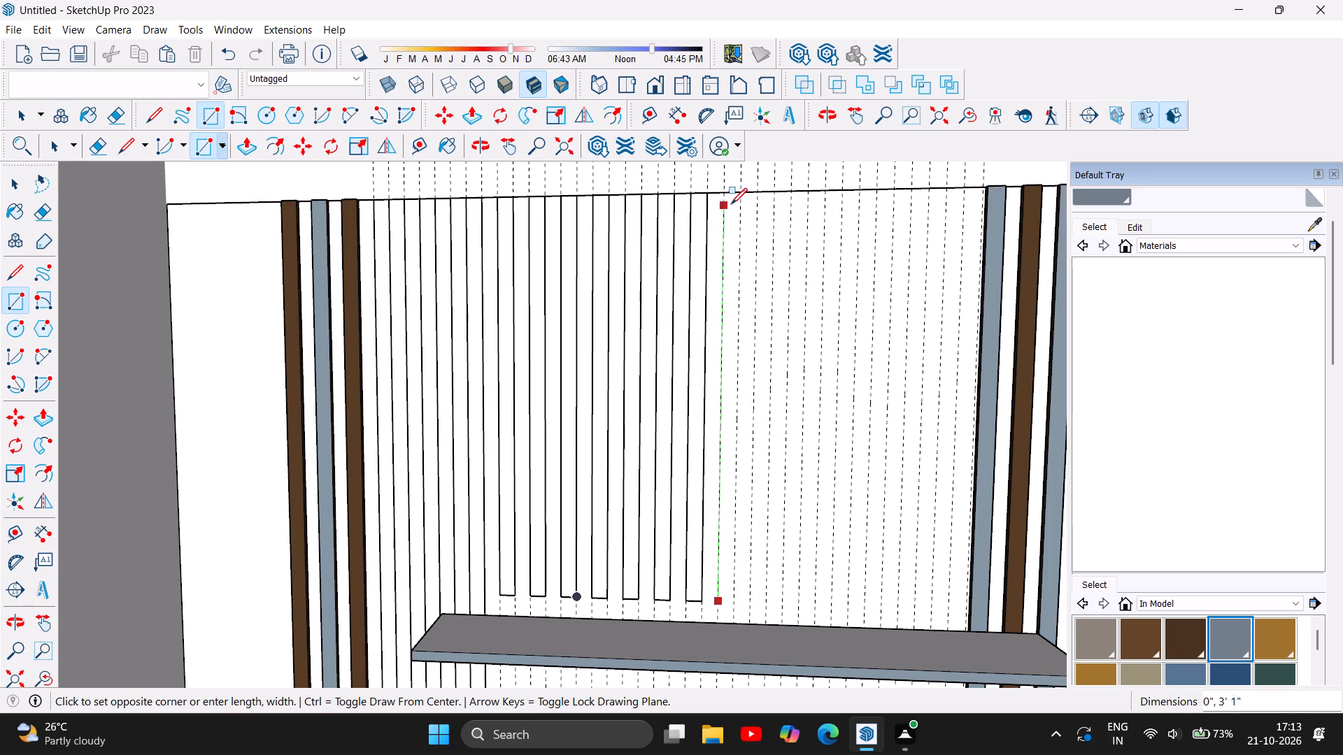
left_click(739, 194)
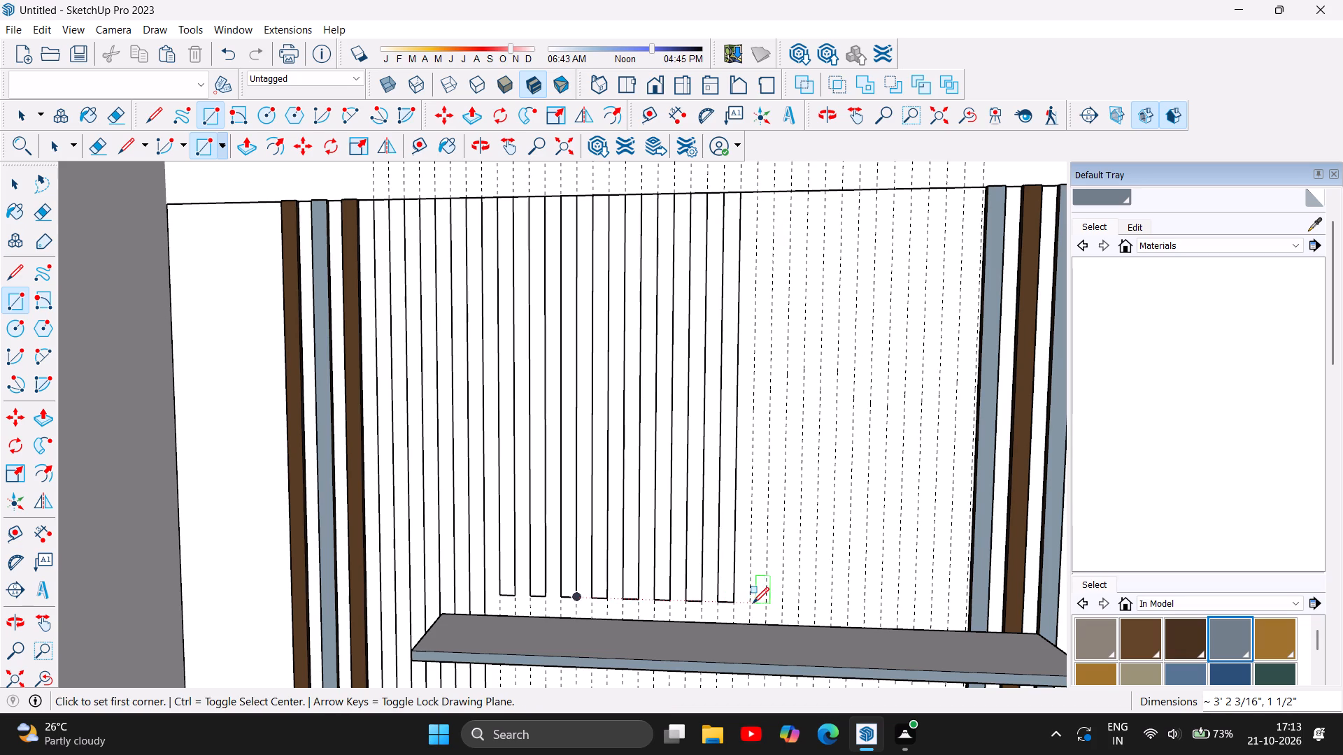
left_click(748, 603)
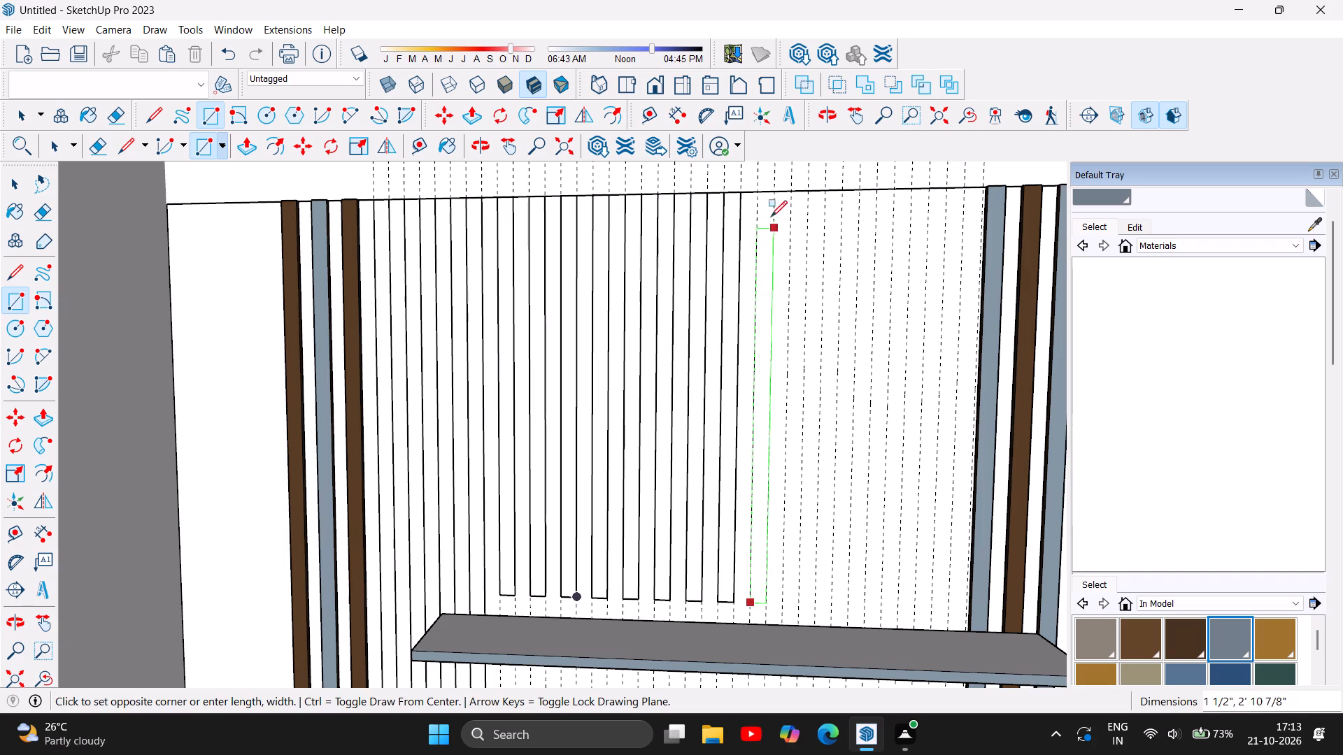
left_click(772, 192)
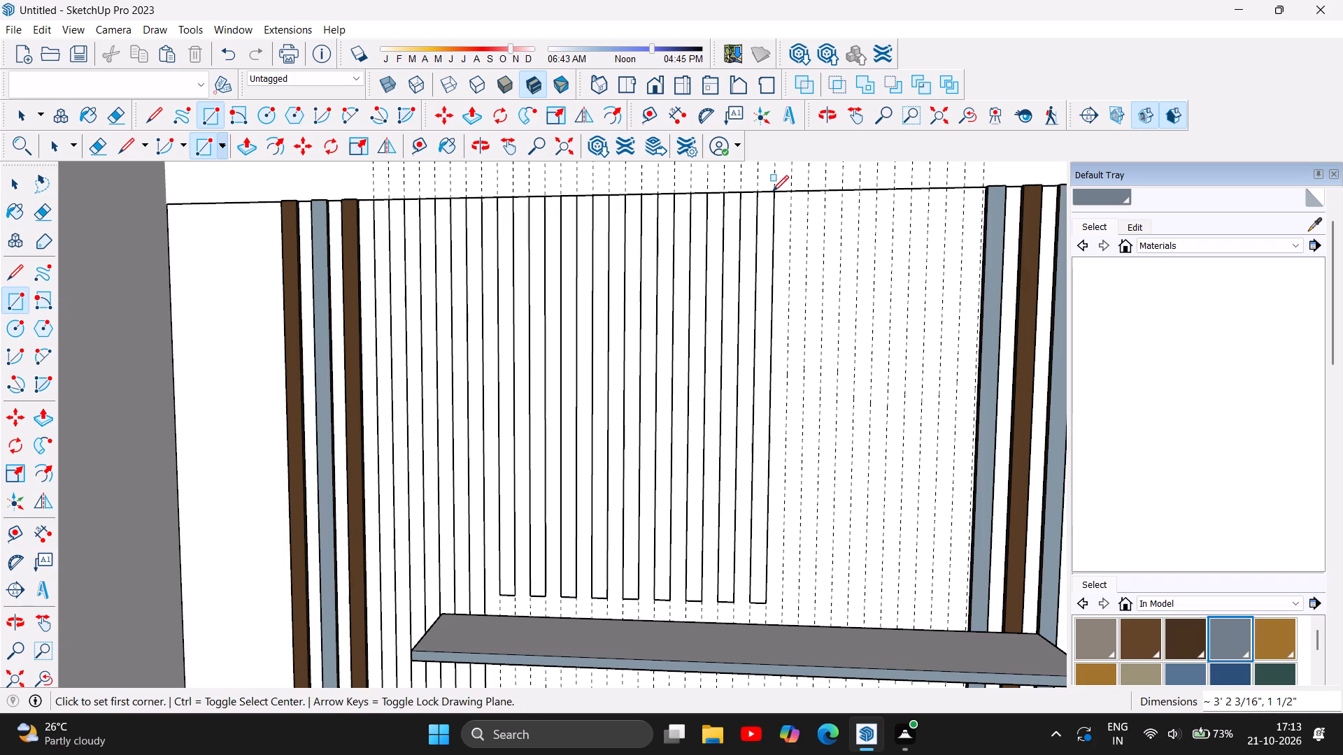
Draw the tenth and eleventh short slat rectangles, each 1 1/2" by about 3' 2 3/16", from just above the shelf to the panel's top edge.
scroll(495, 494, "down", 3)
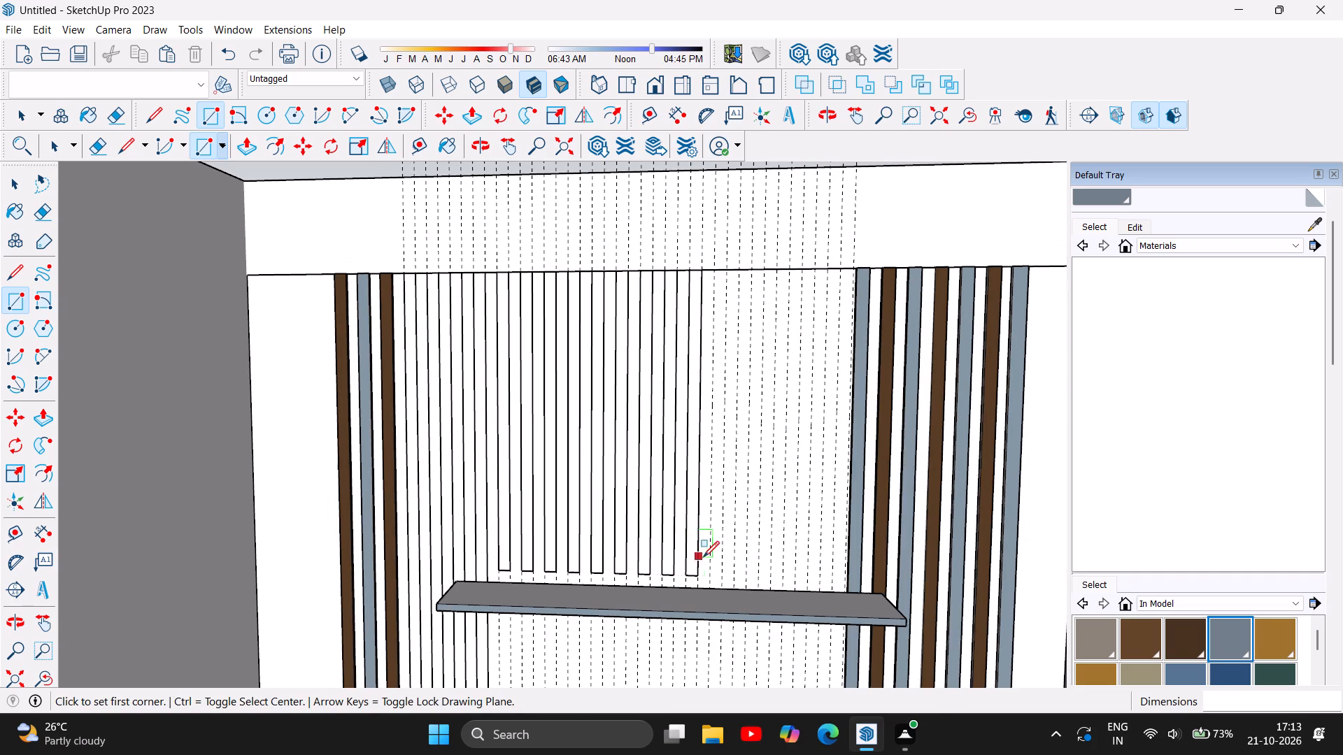
scroll(753, 561, "up", 3)
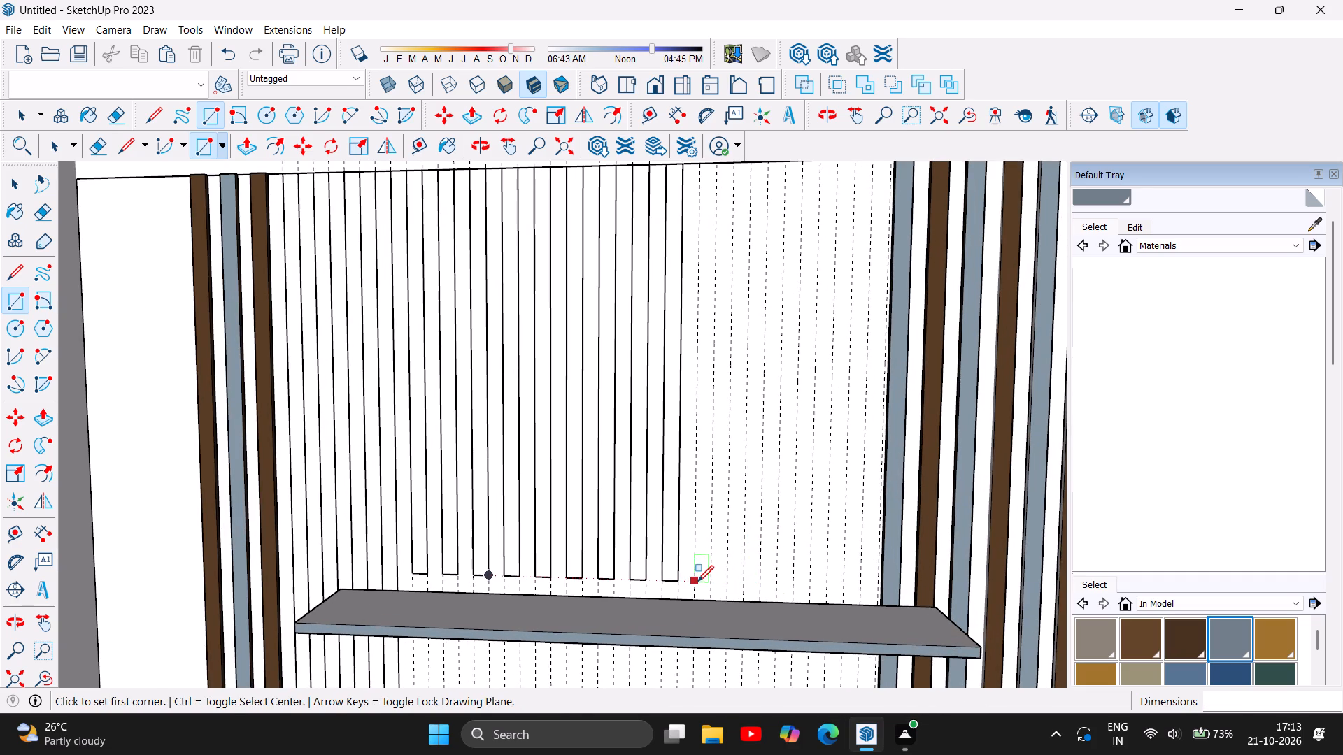
left_click(697, 582)
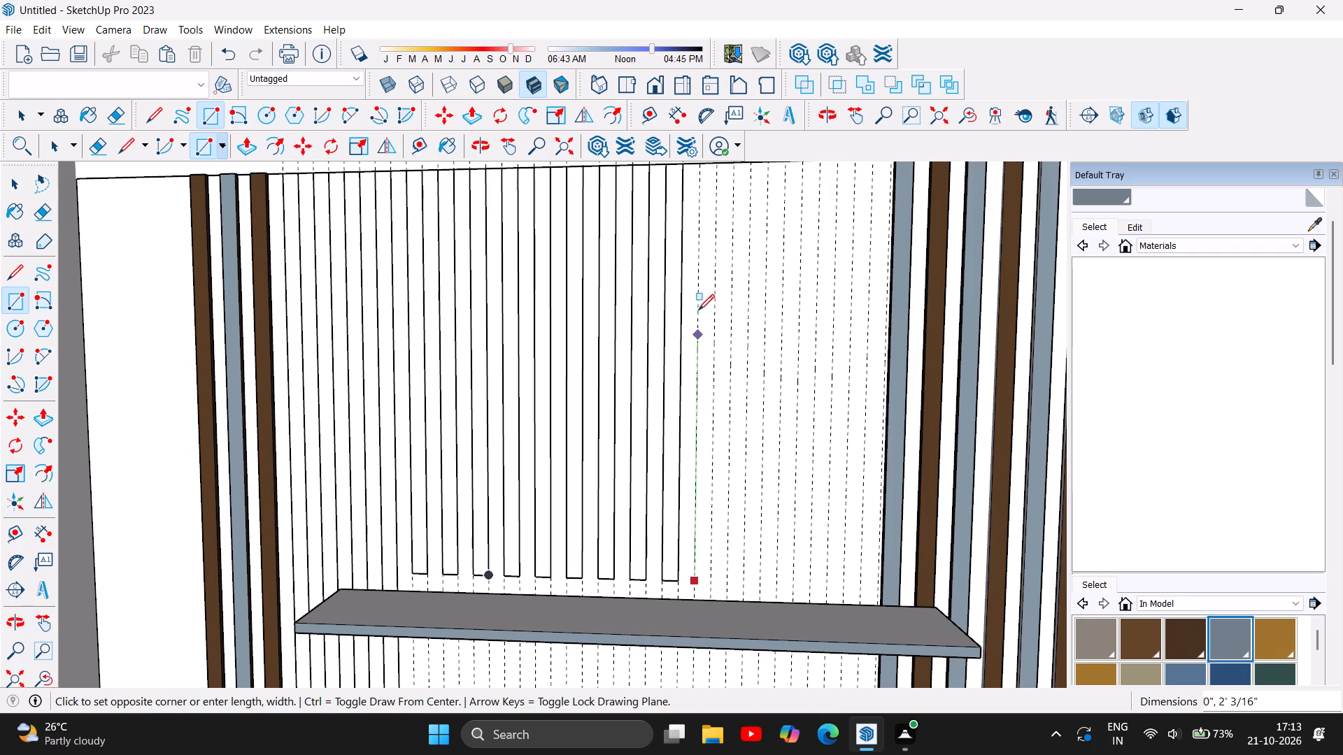
scroll(697, 319, "down", 3)
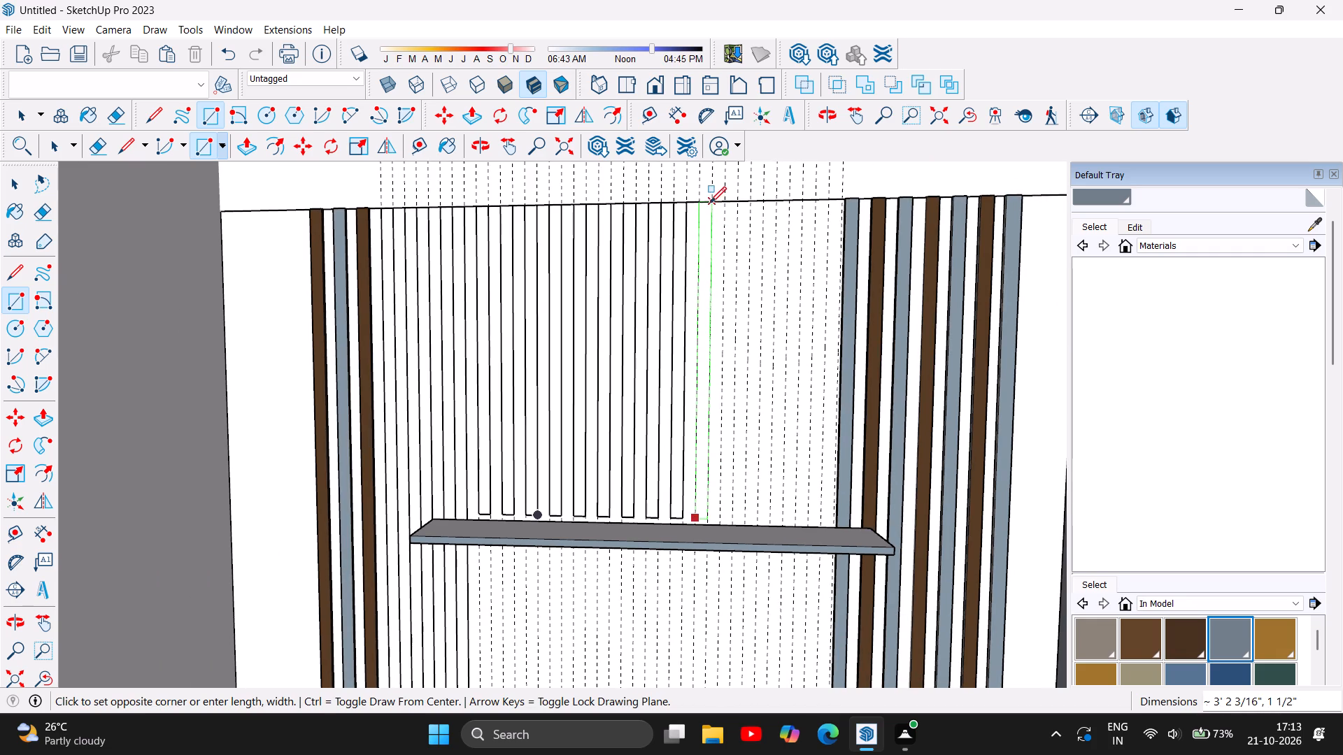
left_click(710, 203)
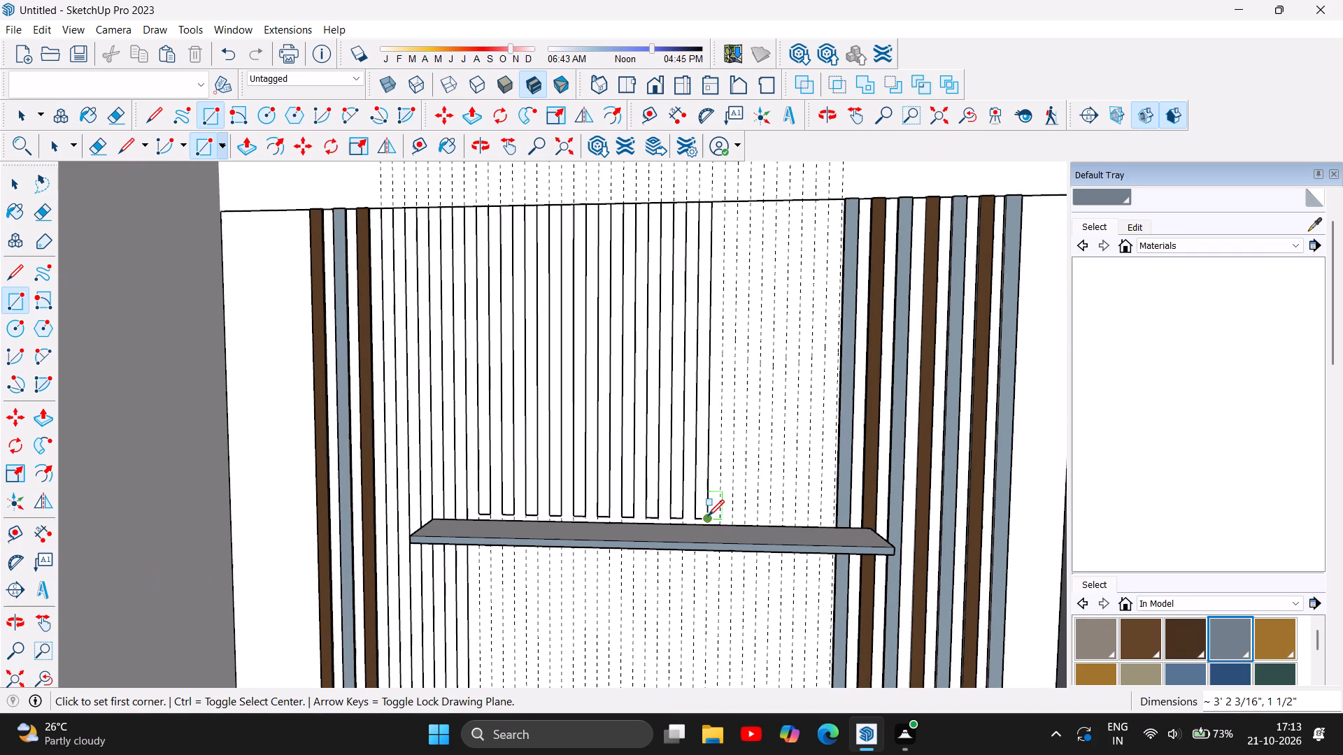
left_click(723, 516)
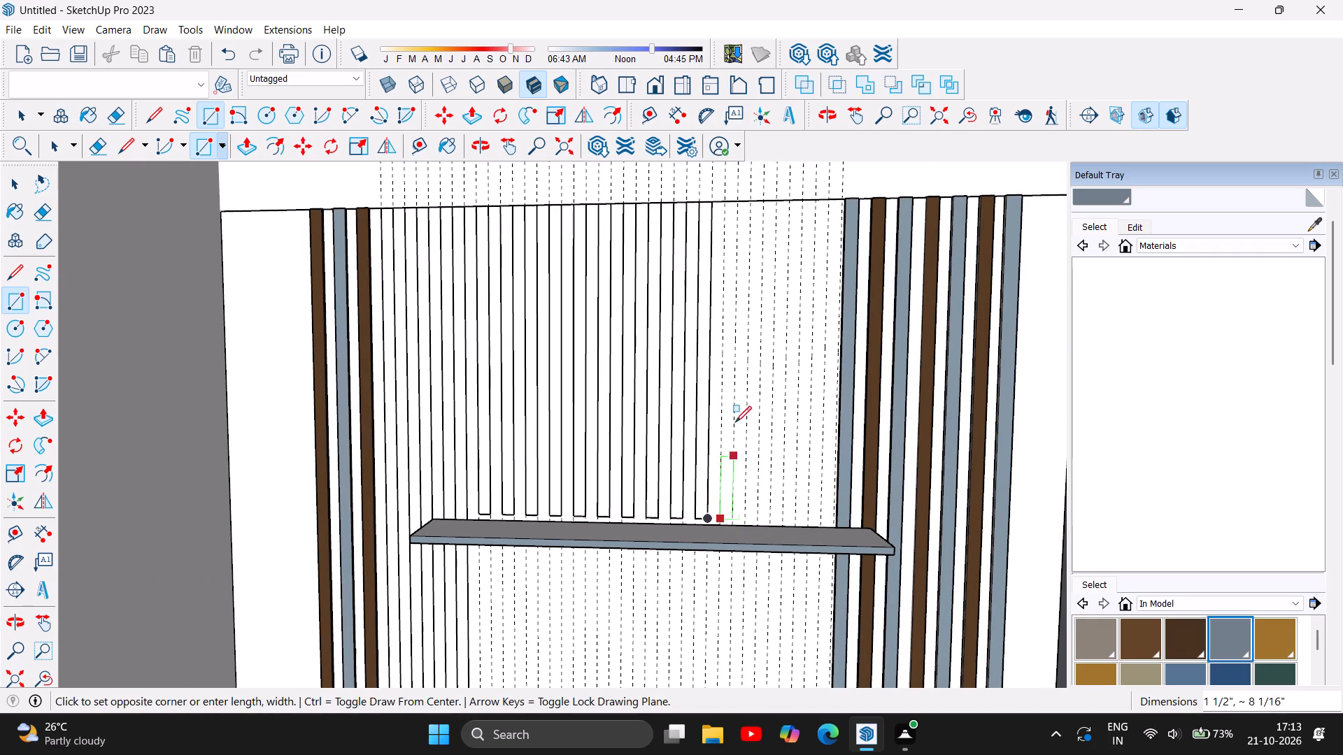
left_click(737, 203)
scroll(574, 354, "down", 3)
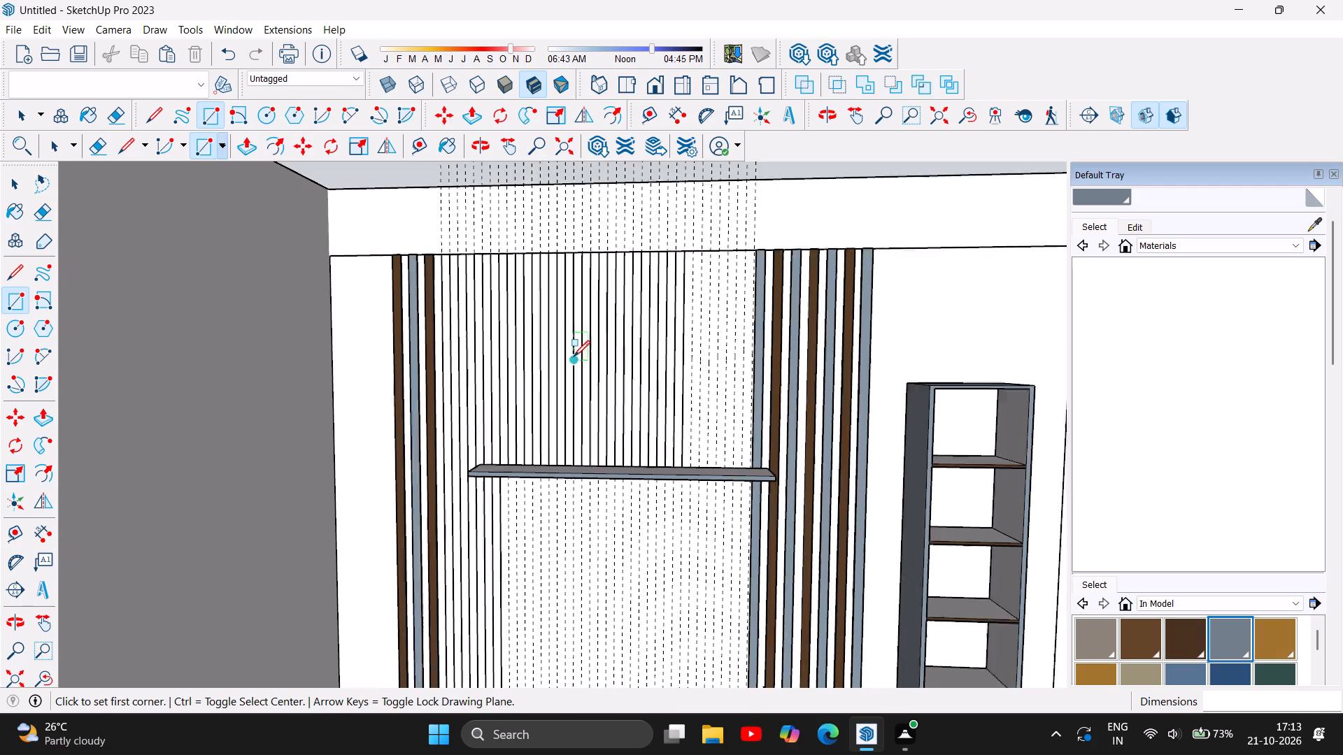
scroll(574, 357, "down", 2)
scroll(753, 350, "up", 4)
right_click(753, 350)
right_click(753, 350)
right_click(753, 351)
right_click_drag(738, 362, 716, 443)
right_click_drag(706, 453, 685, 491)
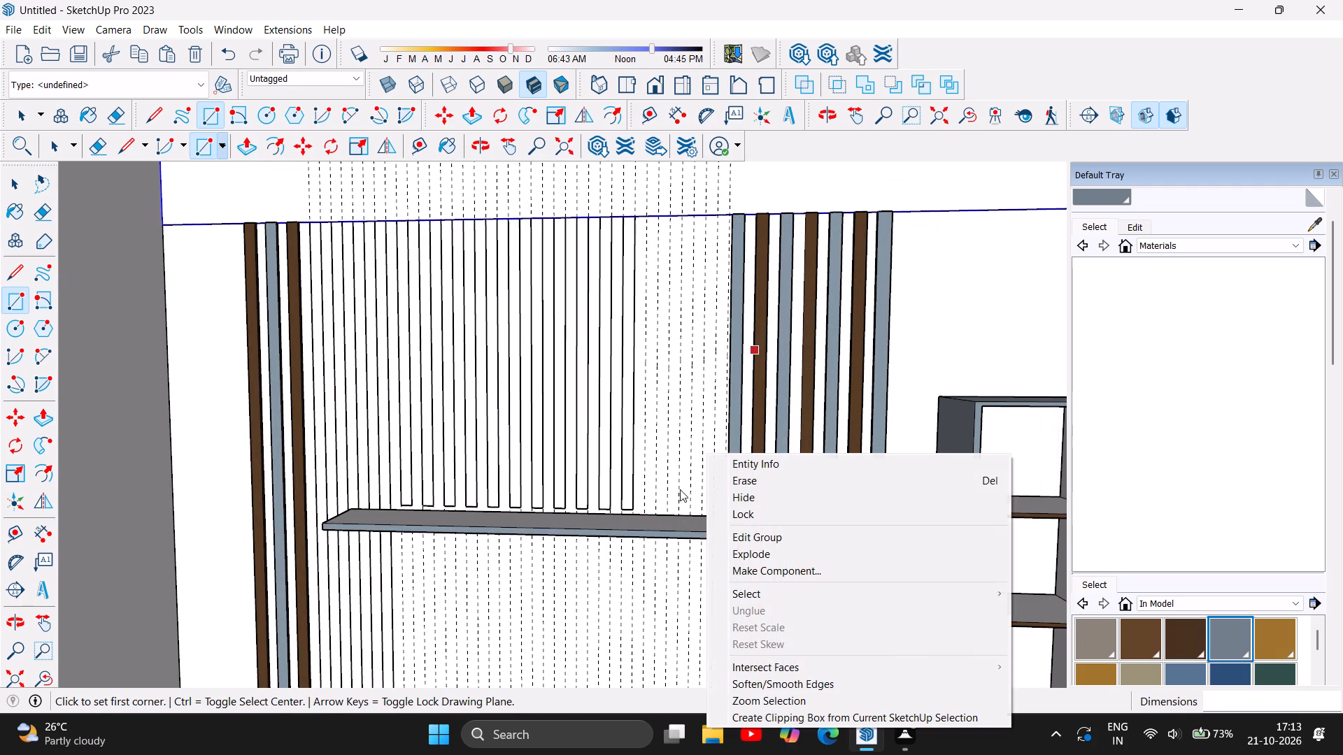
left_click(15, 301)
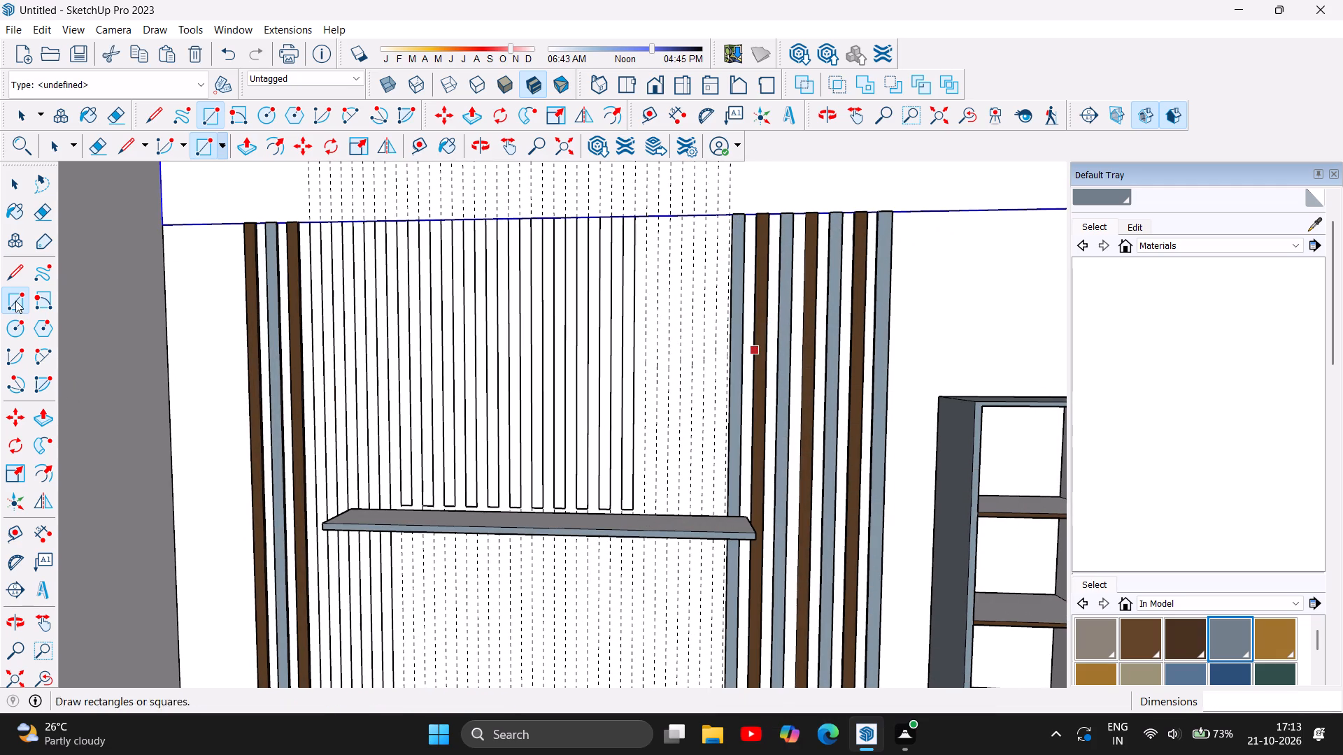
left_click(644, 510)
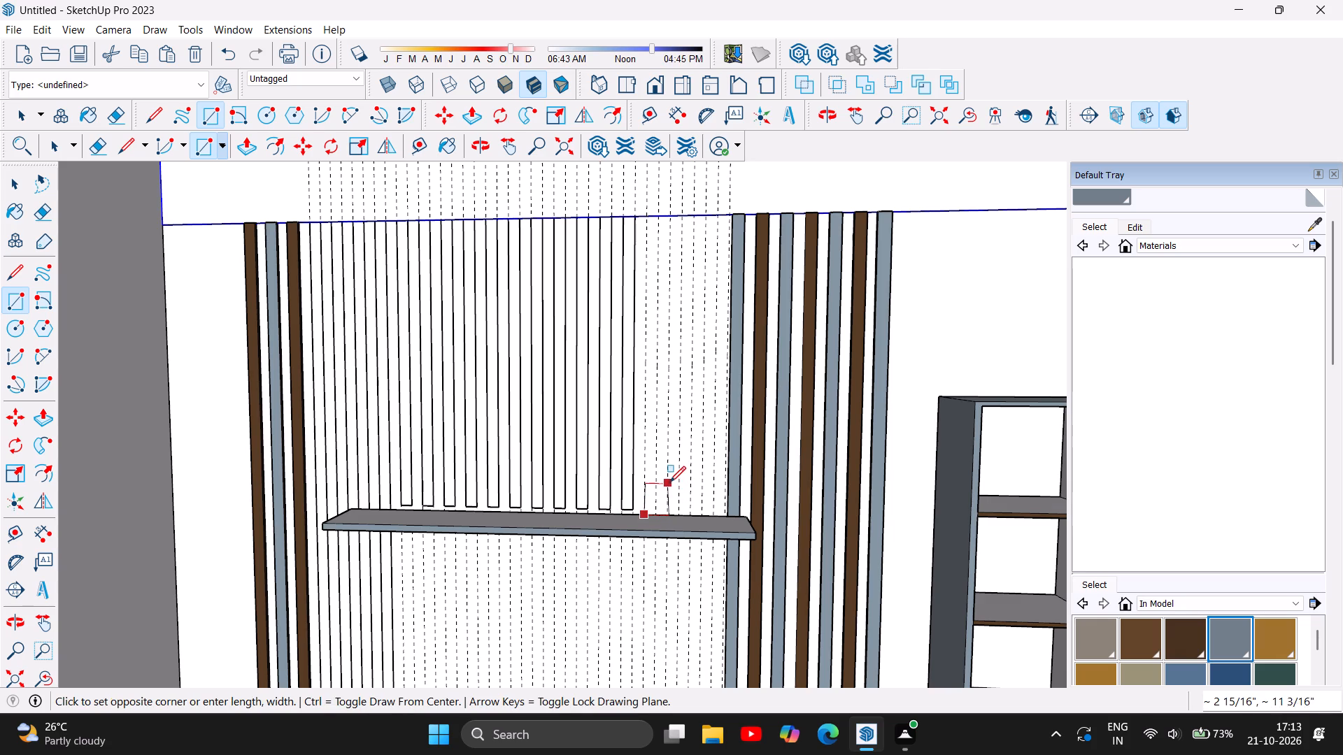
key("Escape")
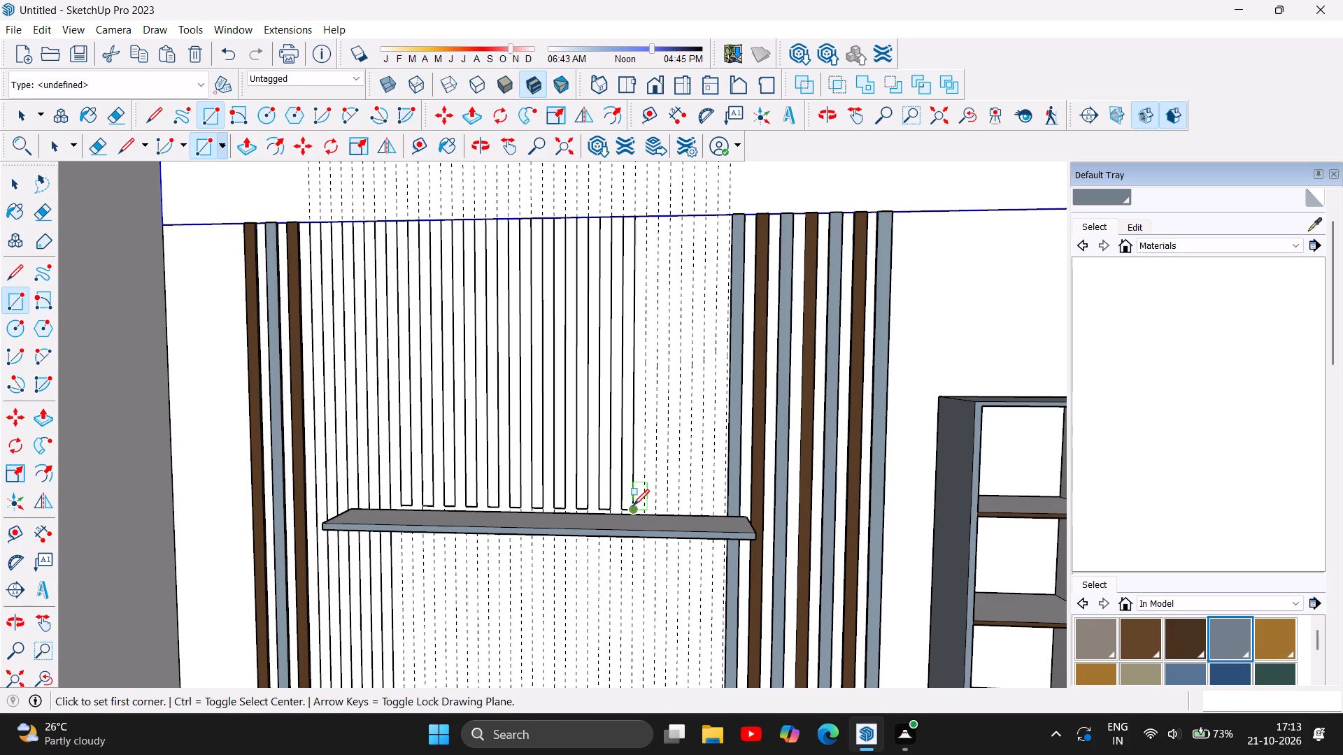
Draw the twelfth and thirteenth short slat rectangles, each 1 1/2" by about 3' 2 3/16", in the next alternate guide pairs above the shelf.
scroll(648, 503, "up", 6)
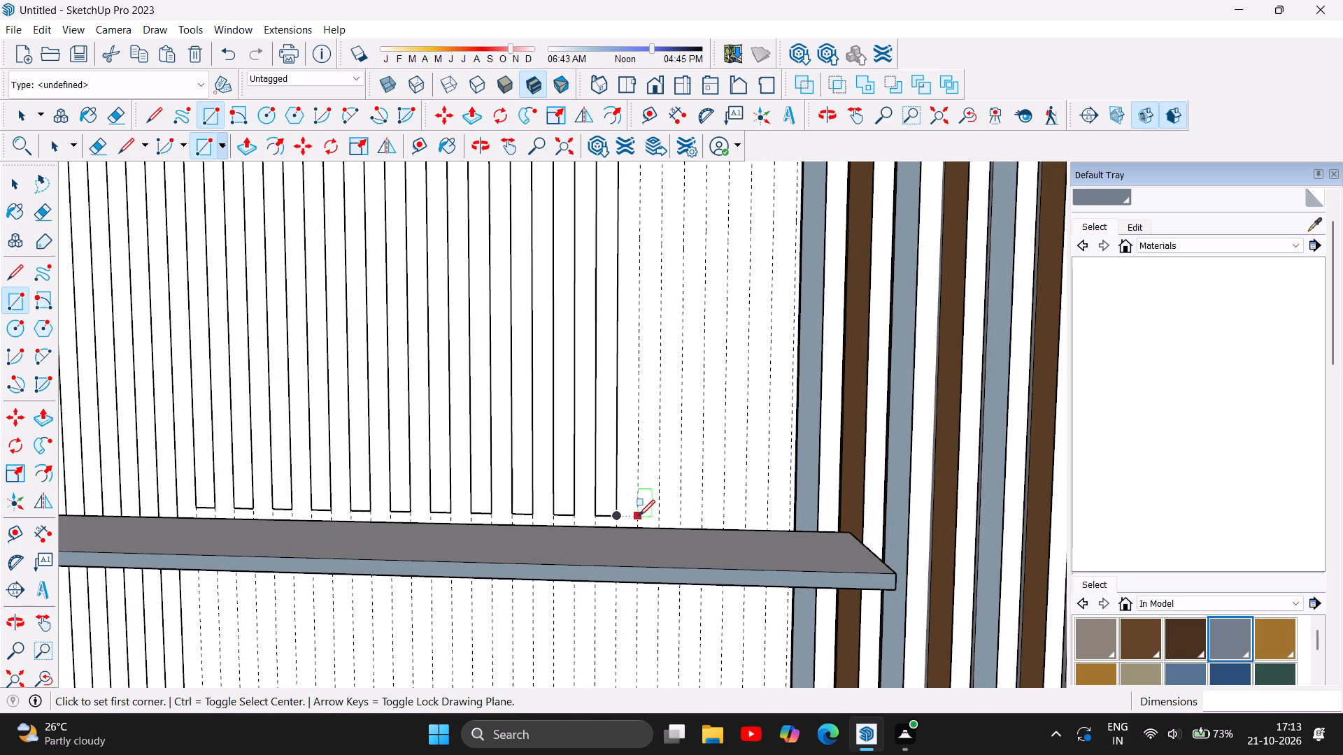
left_click(638, 516)
left_click(659, 516)
scroll(664, 489, "down", 3)
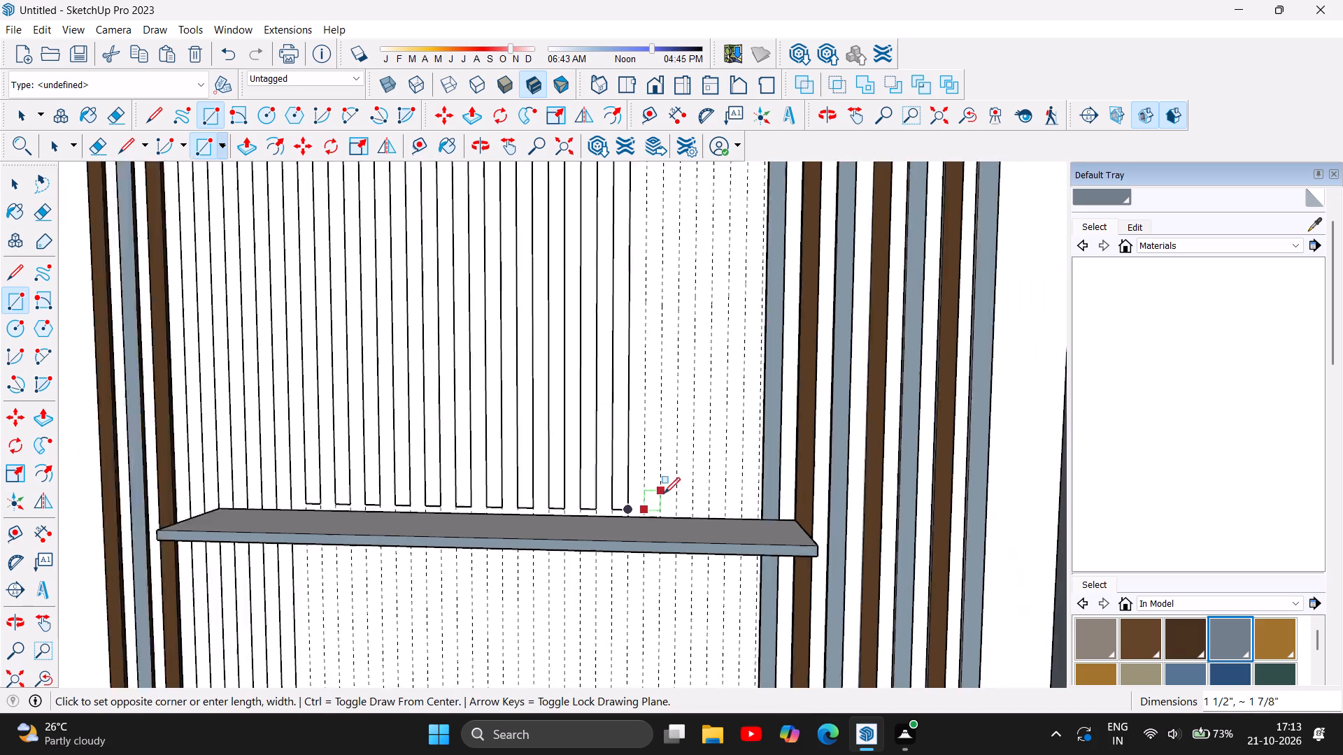
scroll(664, 494, "down", 7)
scroll(668, 335, "up", 3)
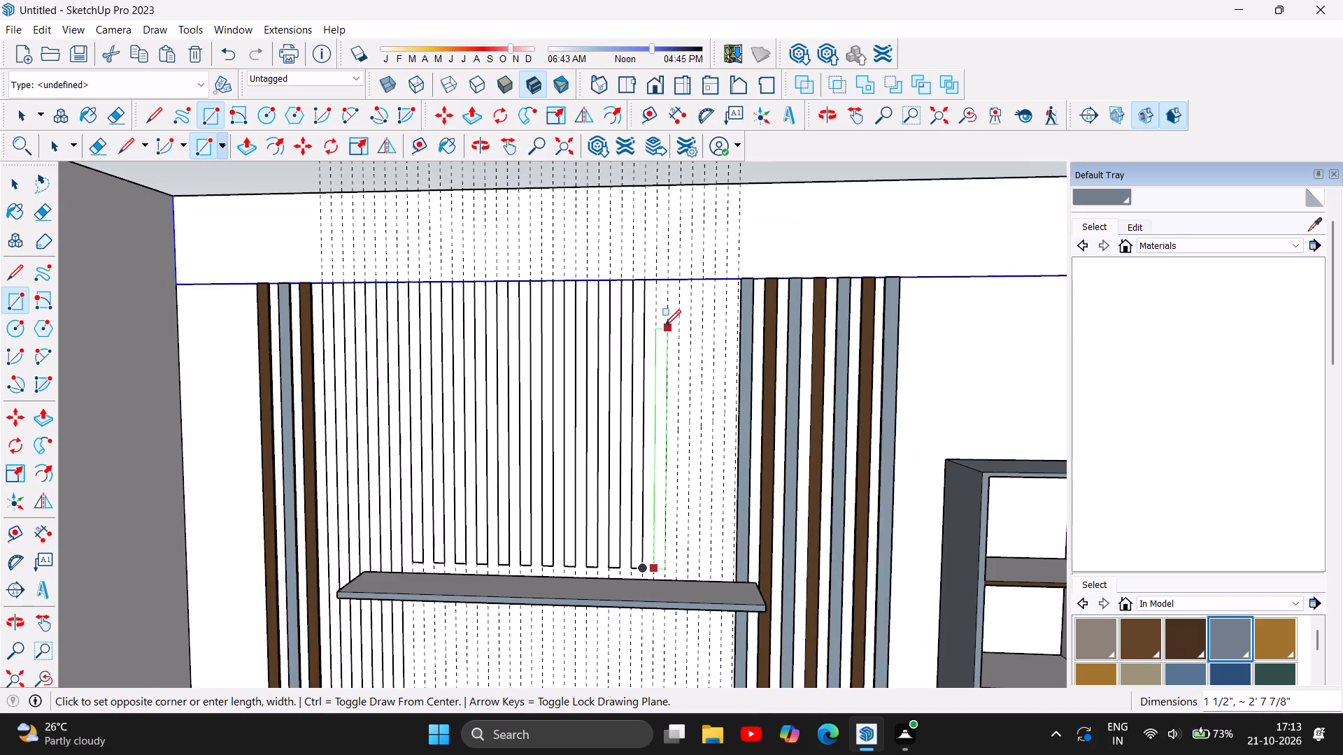
scroll(660, 318, "up", 1)
left_click(670, 274)
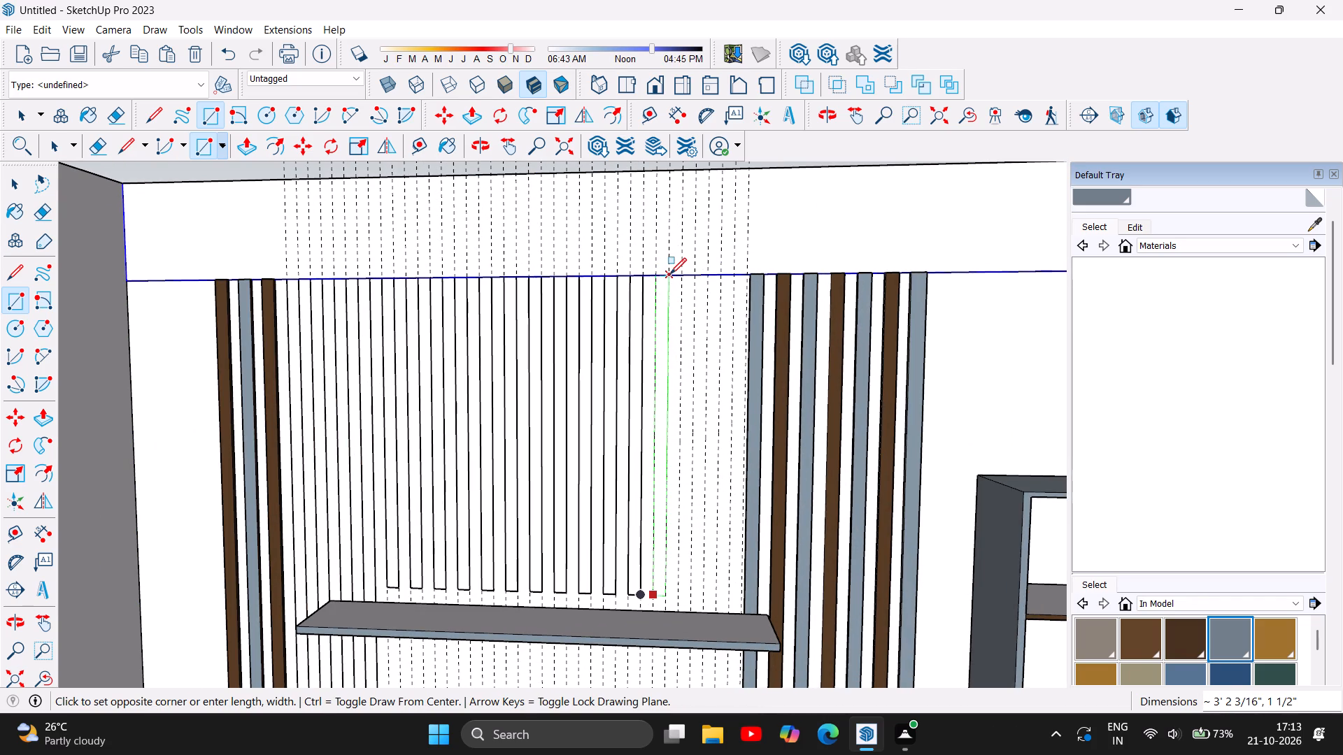
left_click(679, 595)
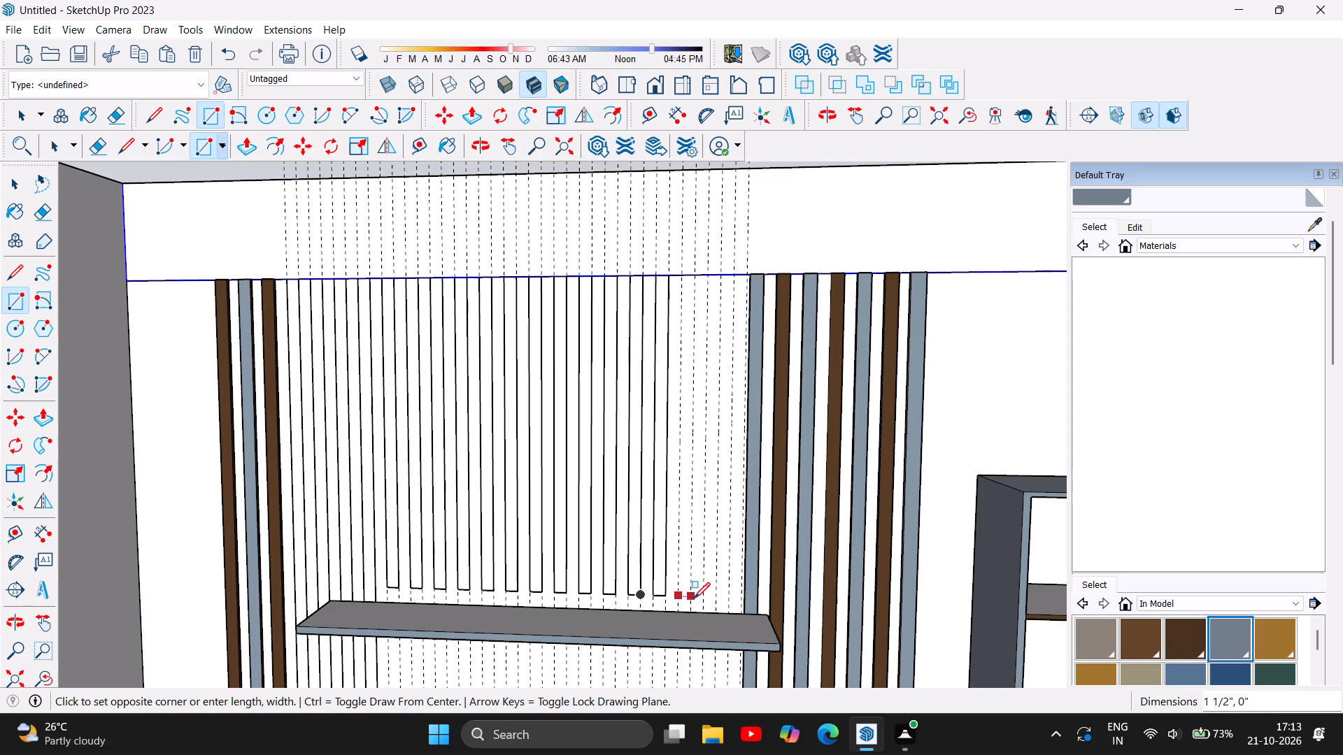
left_click(694, 598)
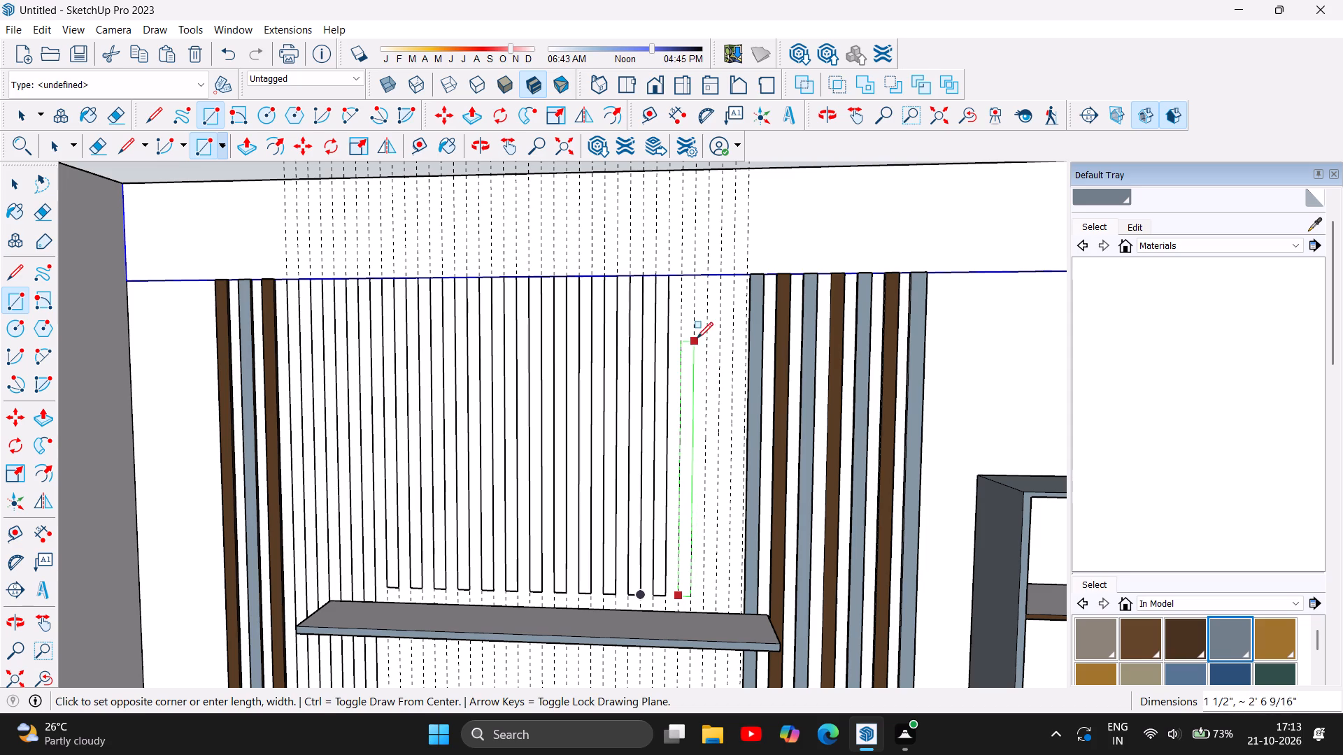
left_click(697, 273)
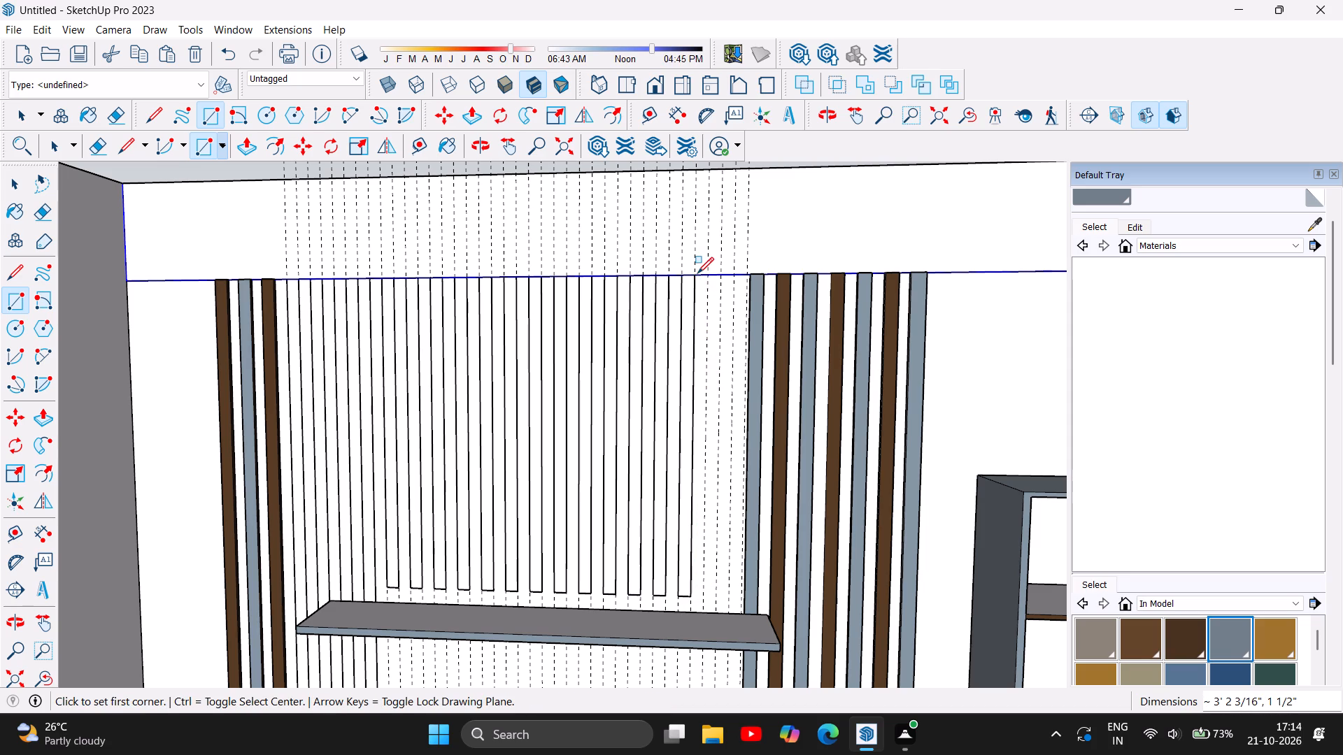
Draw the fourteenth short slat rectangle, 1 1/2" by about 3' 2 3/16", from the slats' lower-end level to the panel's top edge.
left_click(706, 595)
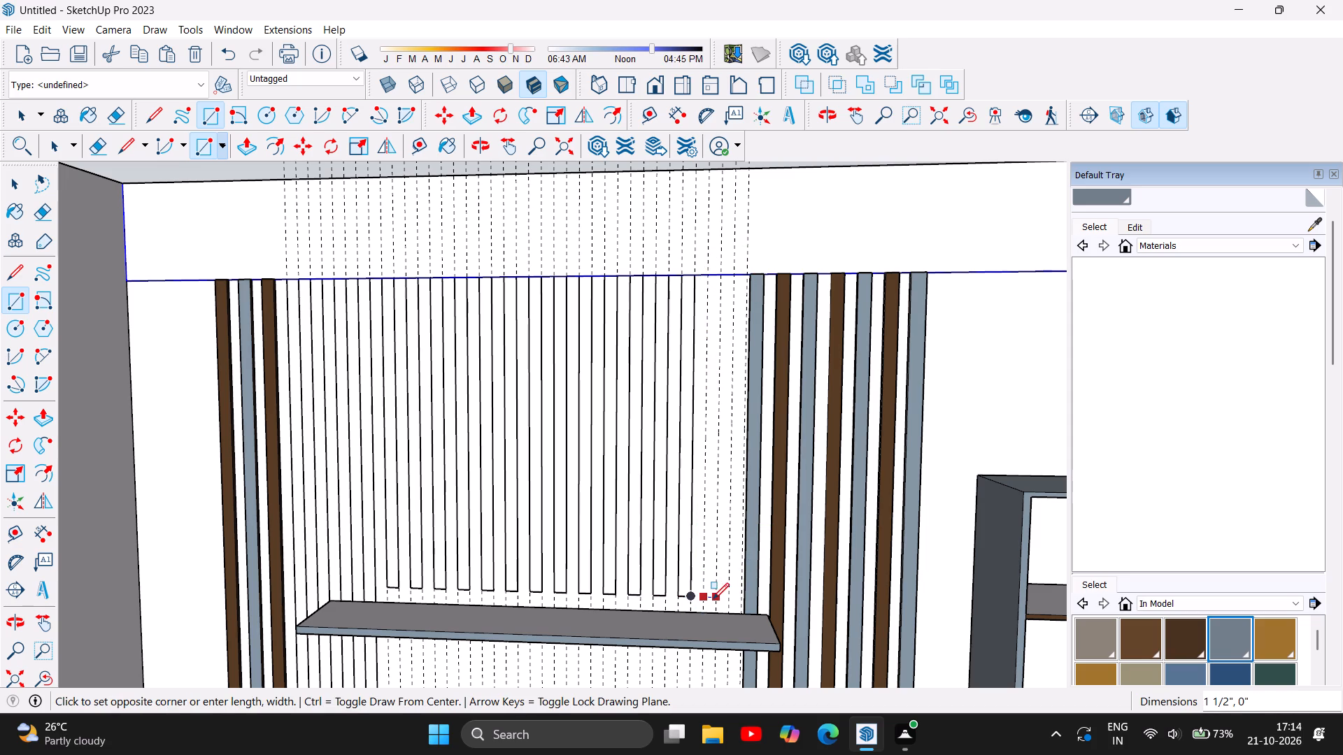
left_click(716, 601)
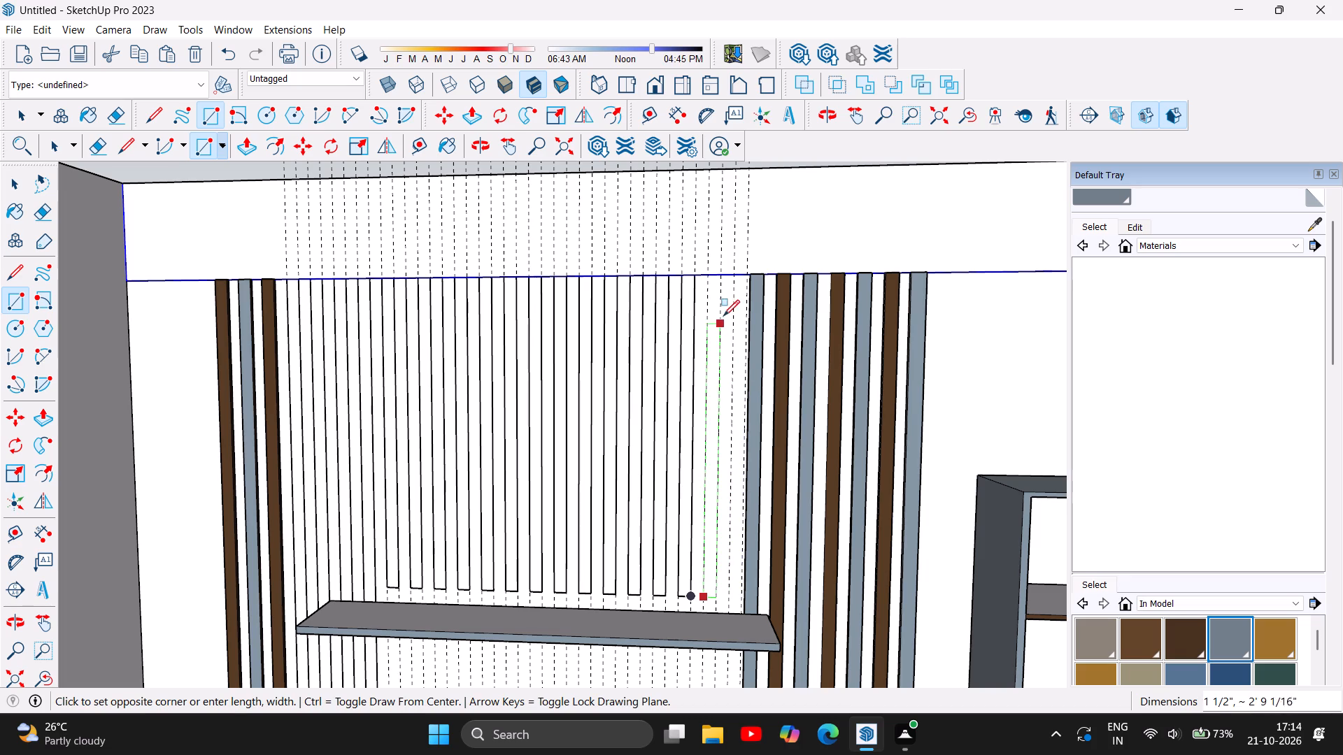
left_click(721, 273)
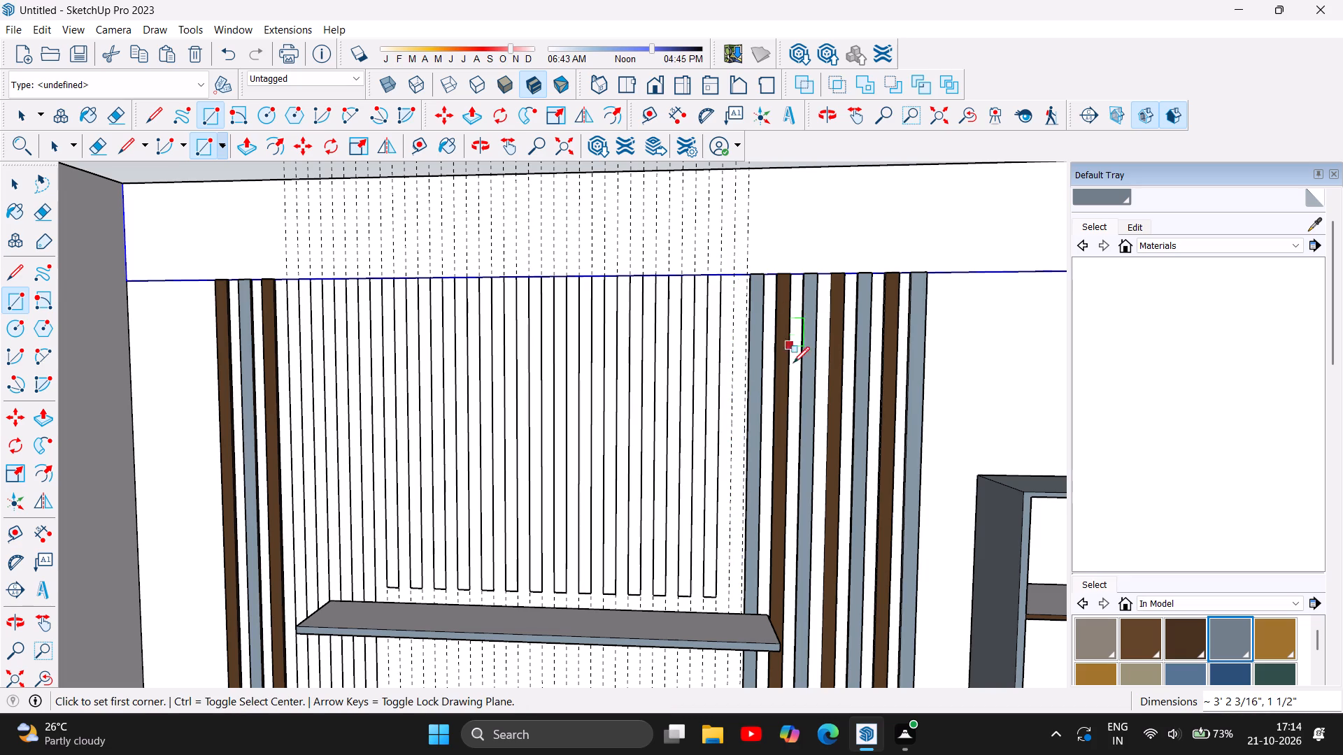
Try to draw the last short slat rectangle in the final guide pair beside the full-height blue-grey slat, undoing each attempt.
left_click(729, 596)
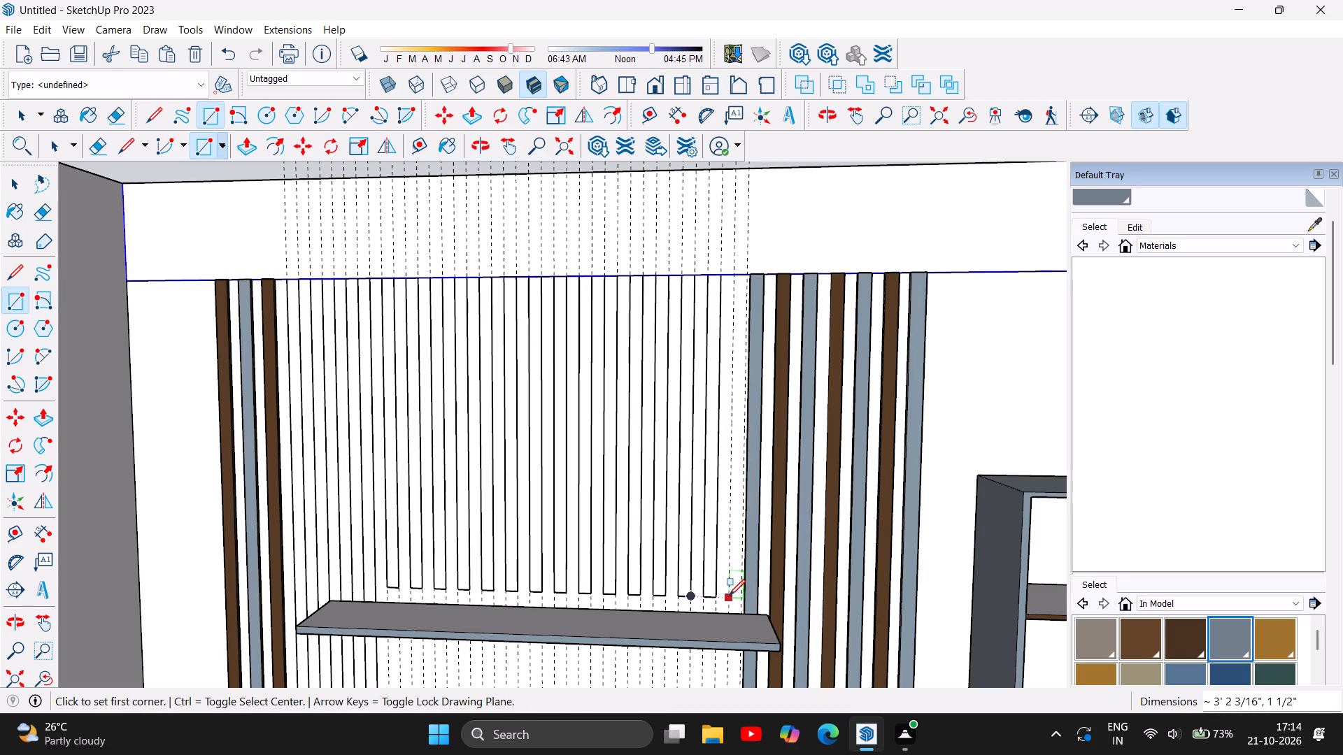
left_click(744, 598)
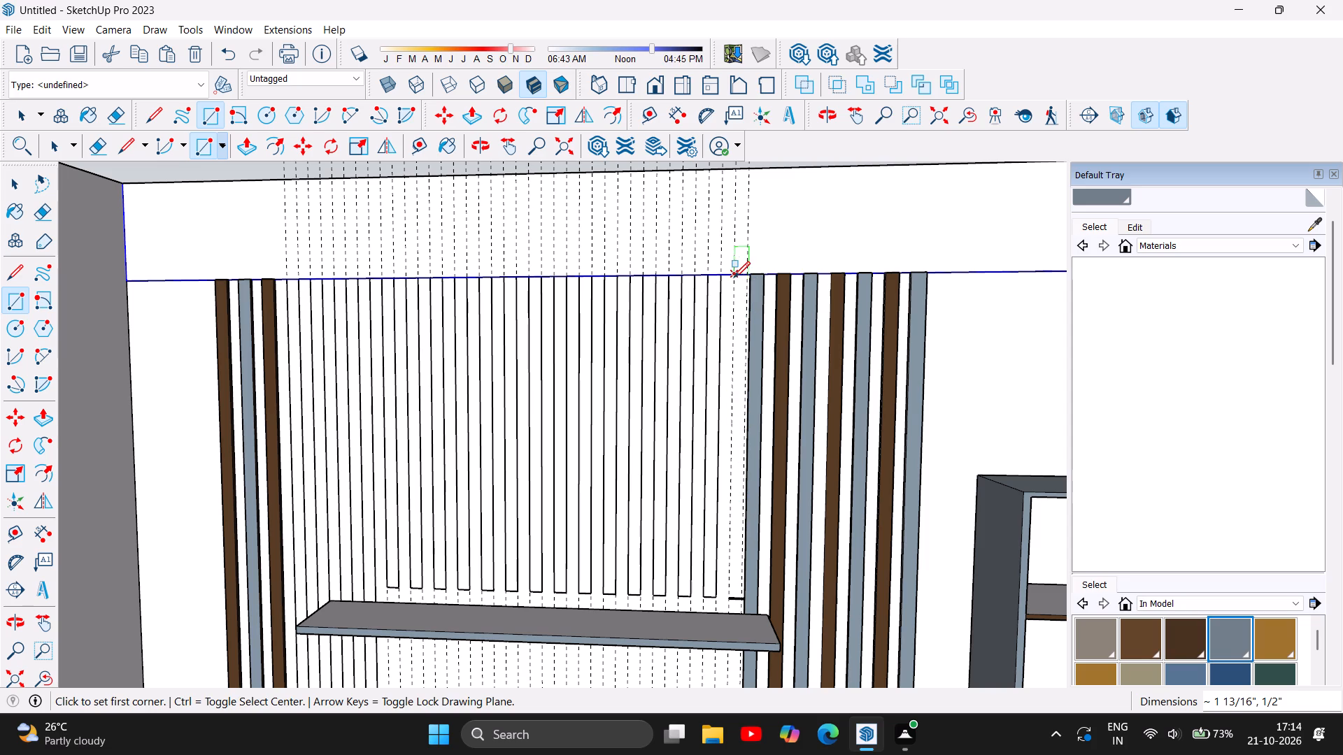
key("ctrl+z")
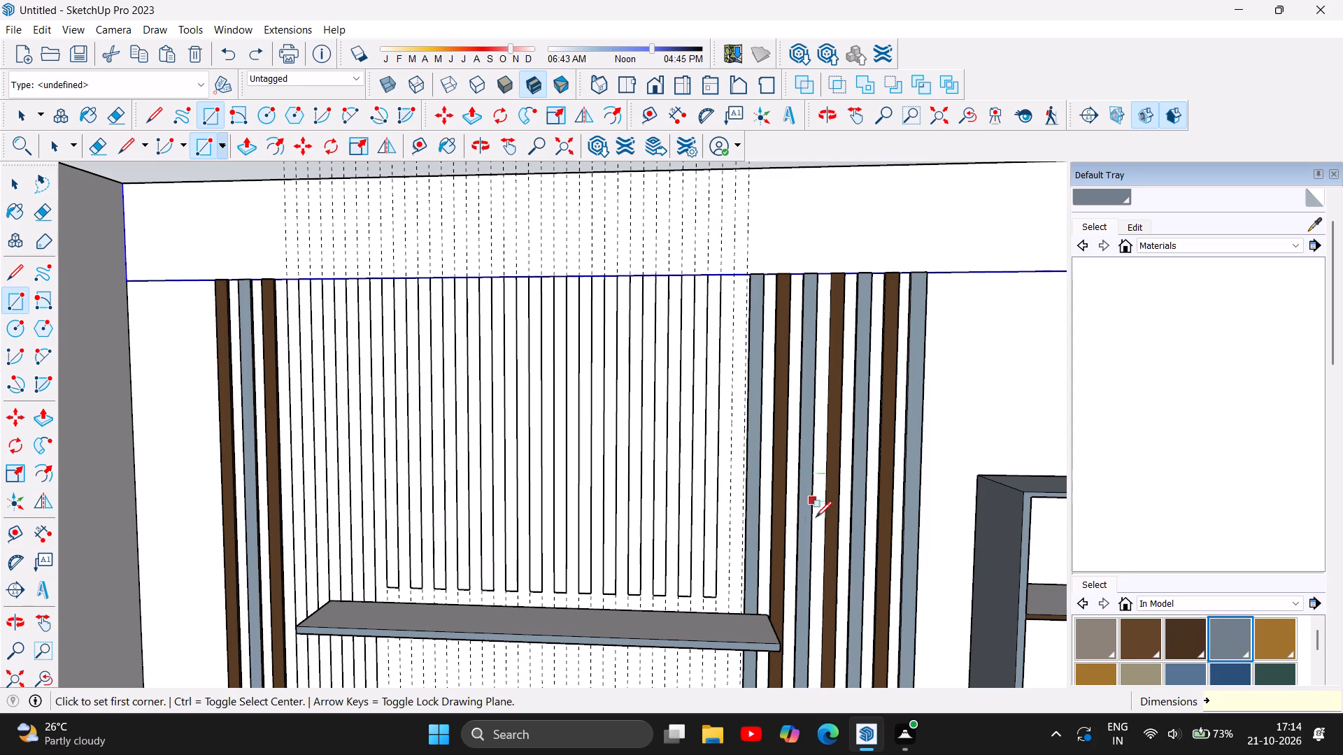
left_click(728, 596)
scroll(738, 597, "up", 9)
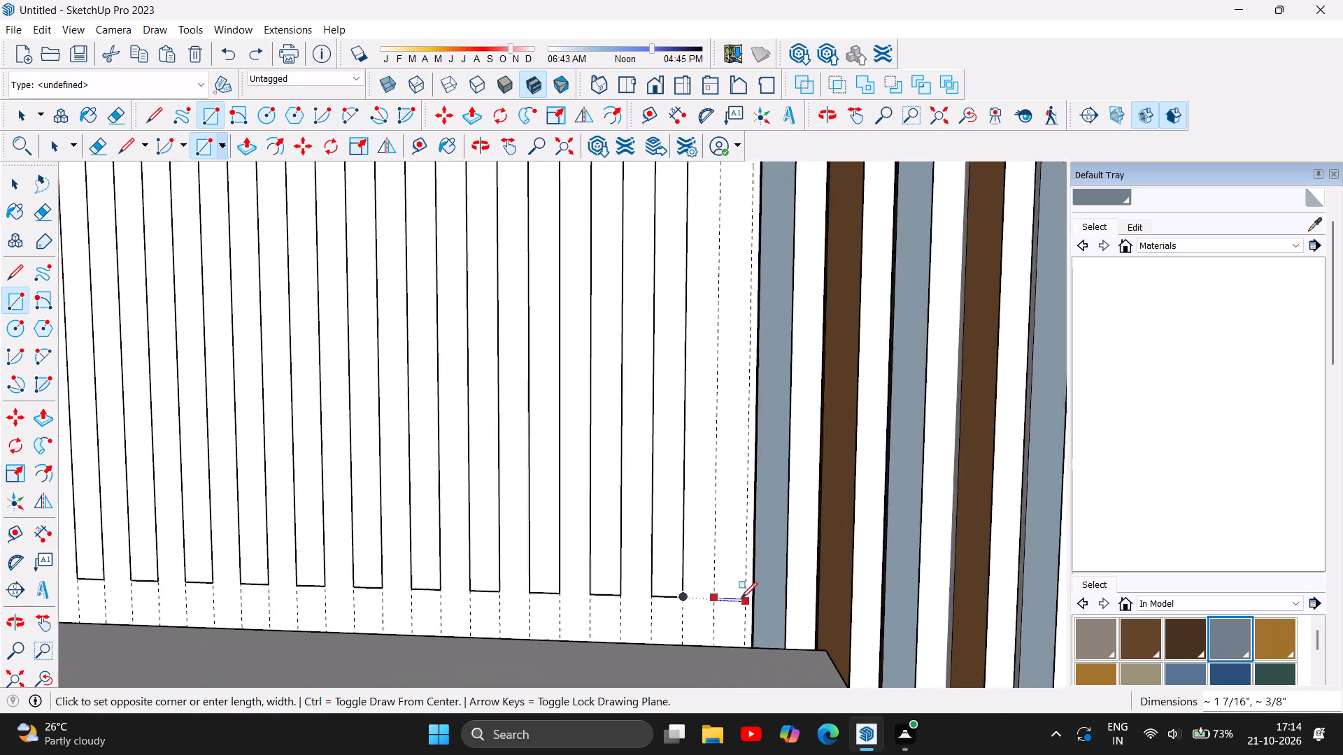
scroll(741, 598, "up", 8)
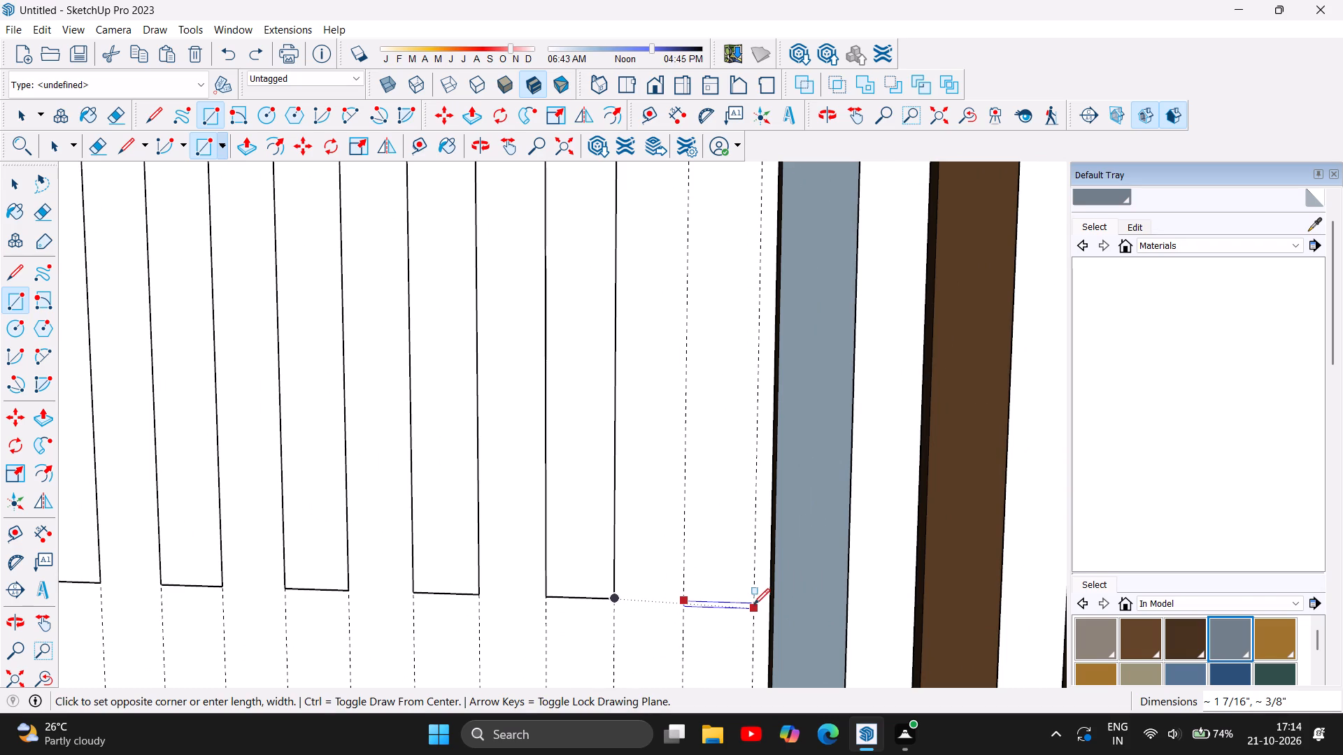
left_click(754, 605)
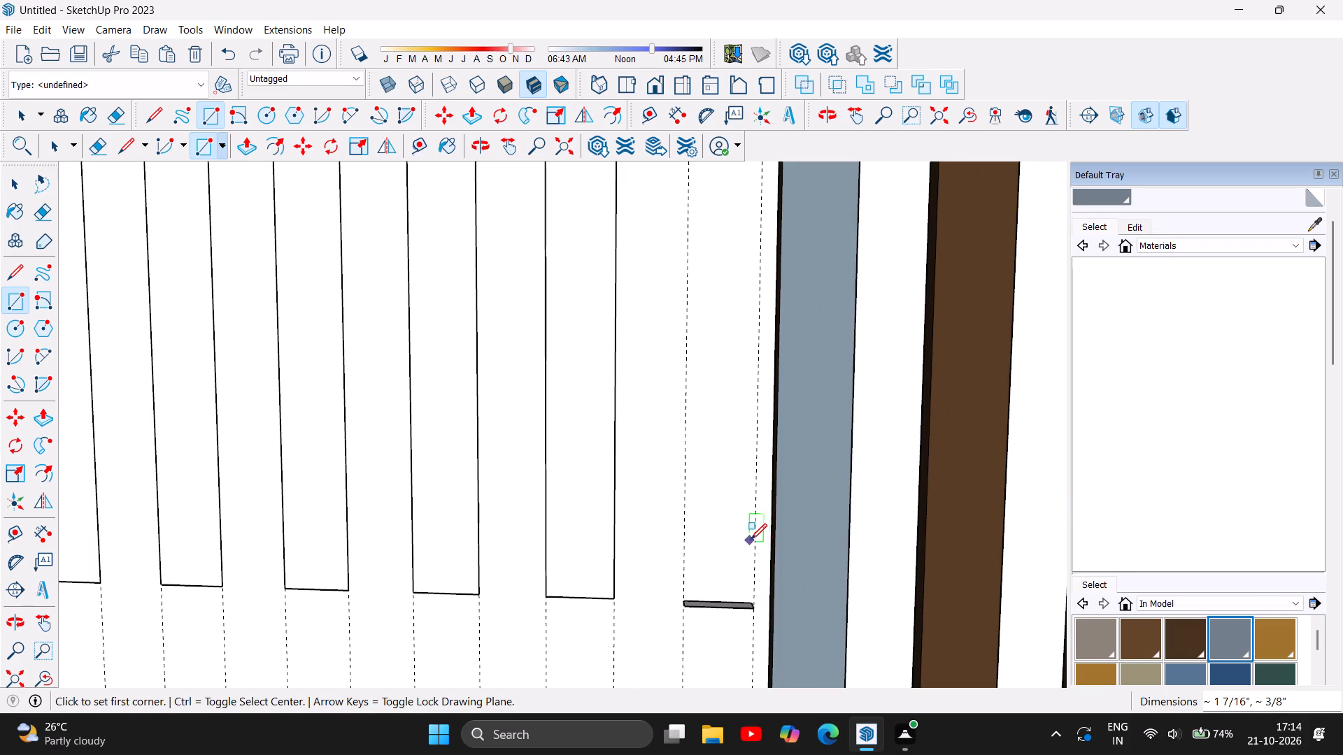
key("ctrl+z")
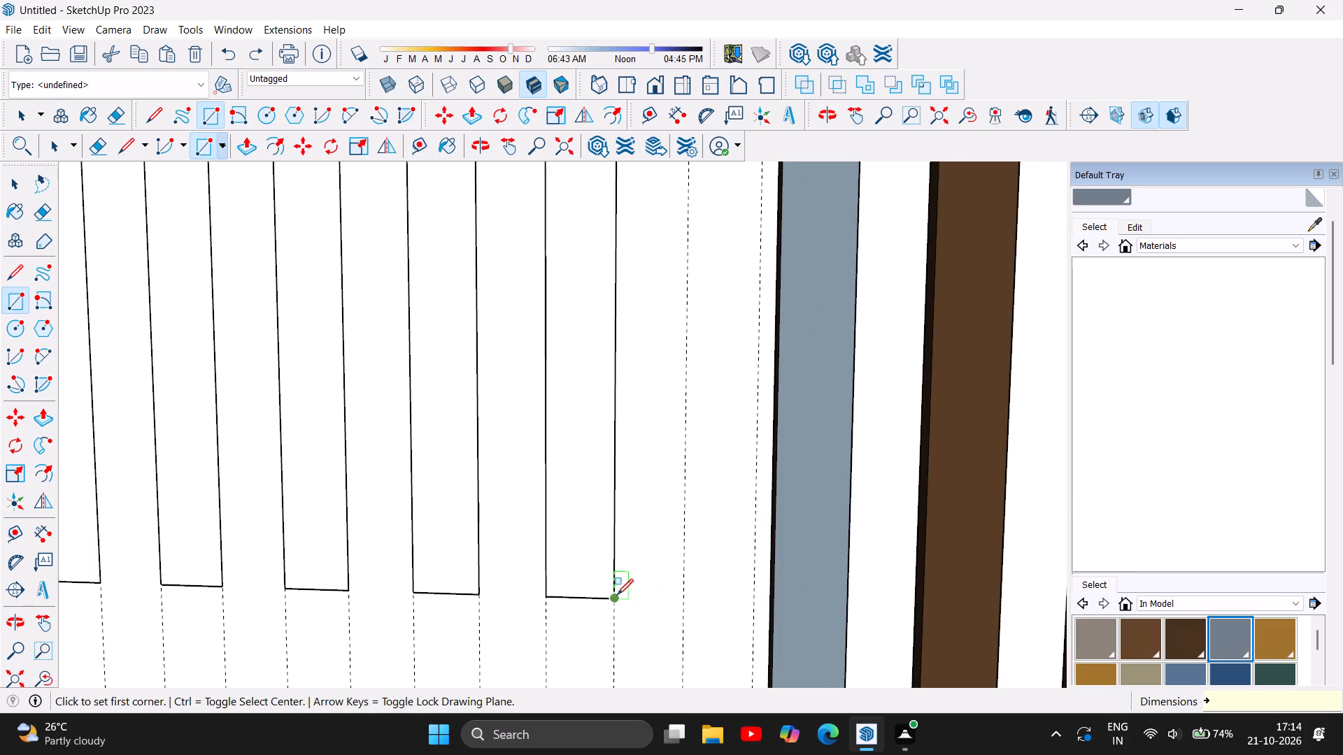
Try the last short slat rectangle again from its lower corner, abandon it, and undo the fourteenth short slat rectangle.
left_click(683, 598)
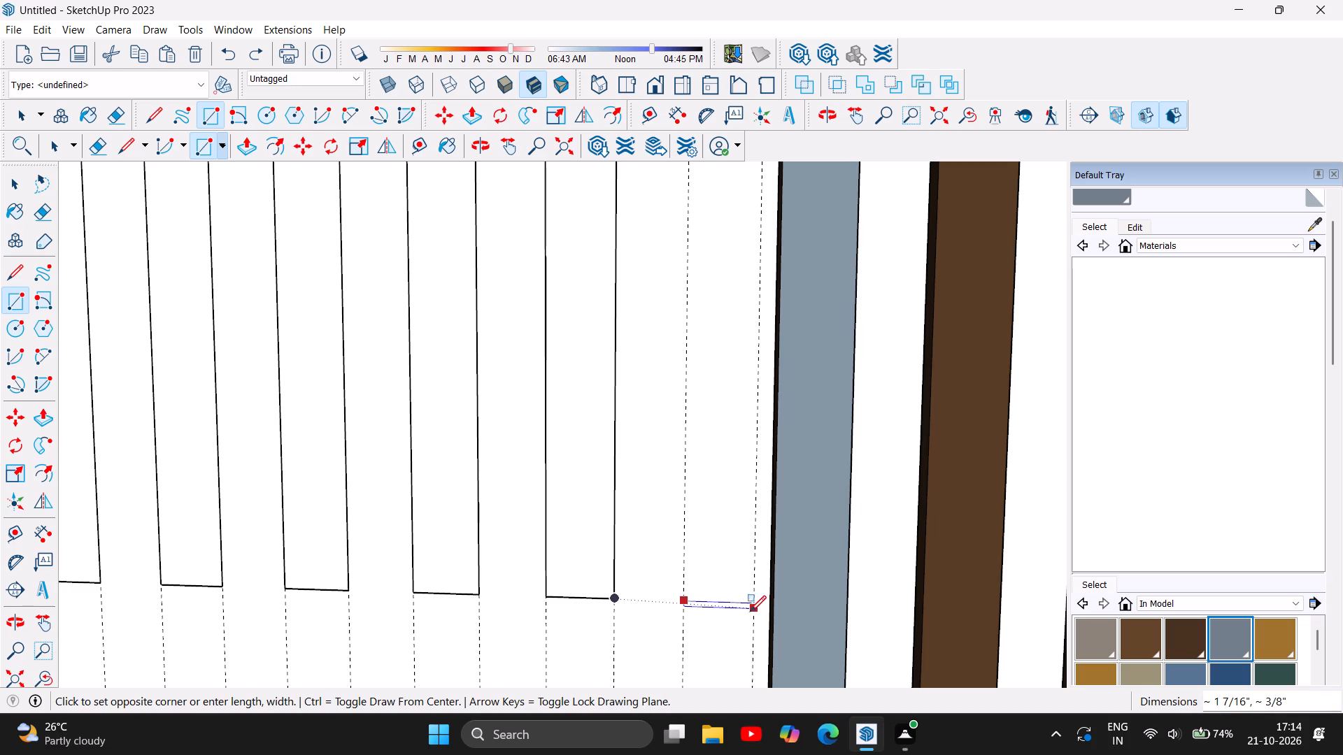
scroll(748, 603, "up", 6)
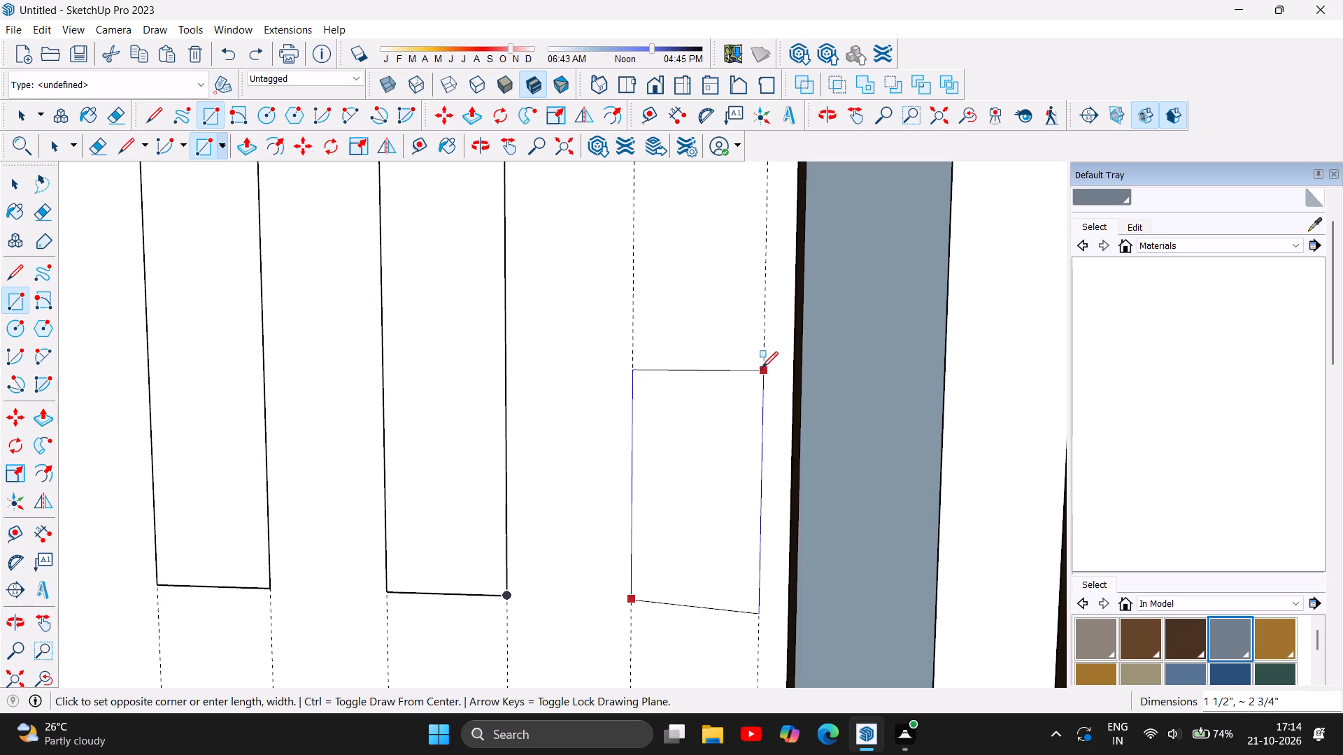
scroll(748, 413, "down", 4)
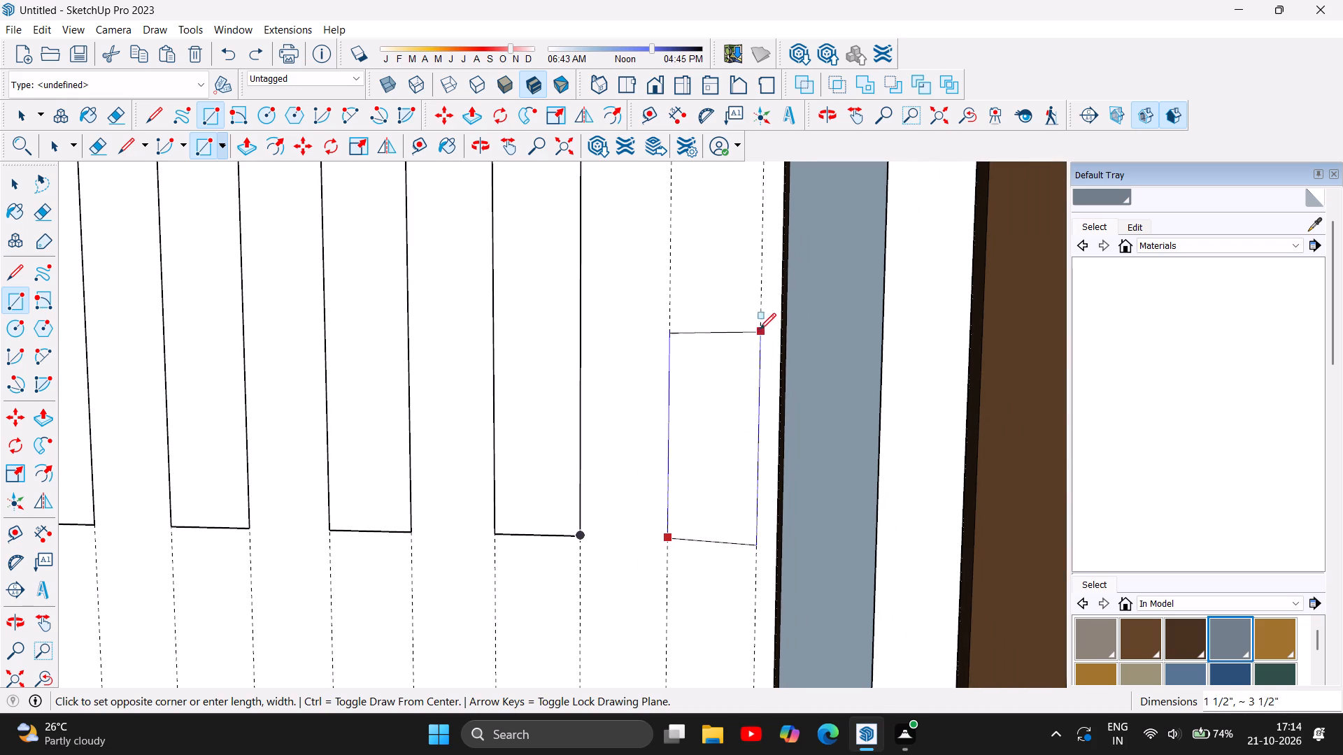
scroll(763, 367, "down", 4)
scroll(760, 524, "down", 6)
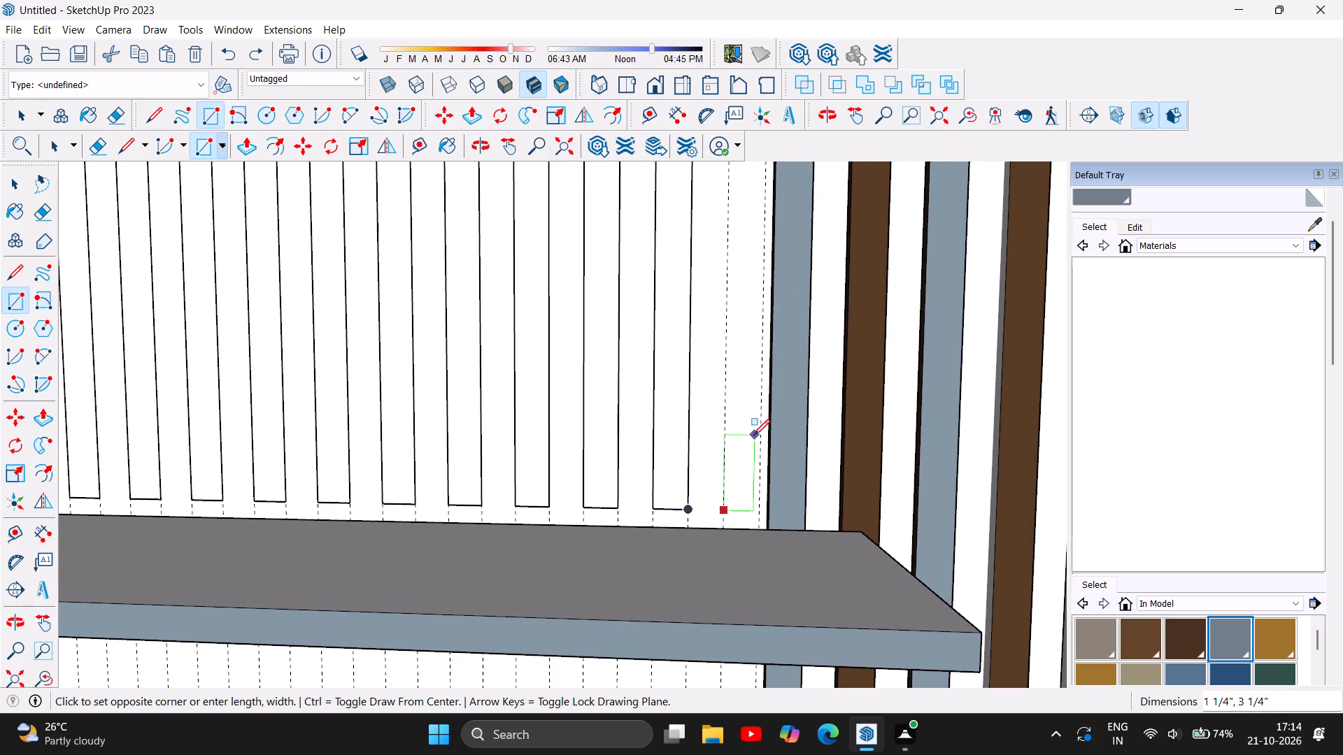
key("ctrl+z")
Draw the fourteenth short slat rectangle, 1 1/2" by about 3' 2 3/16", from the slats' lower-end level to the panel's top edge.
scroll(752, 512, "up", 5)
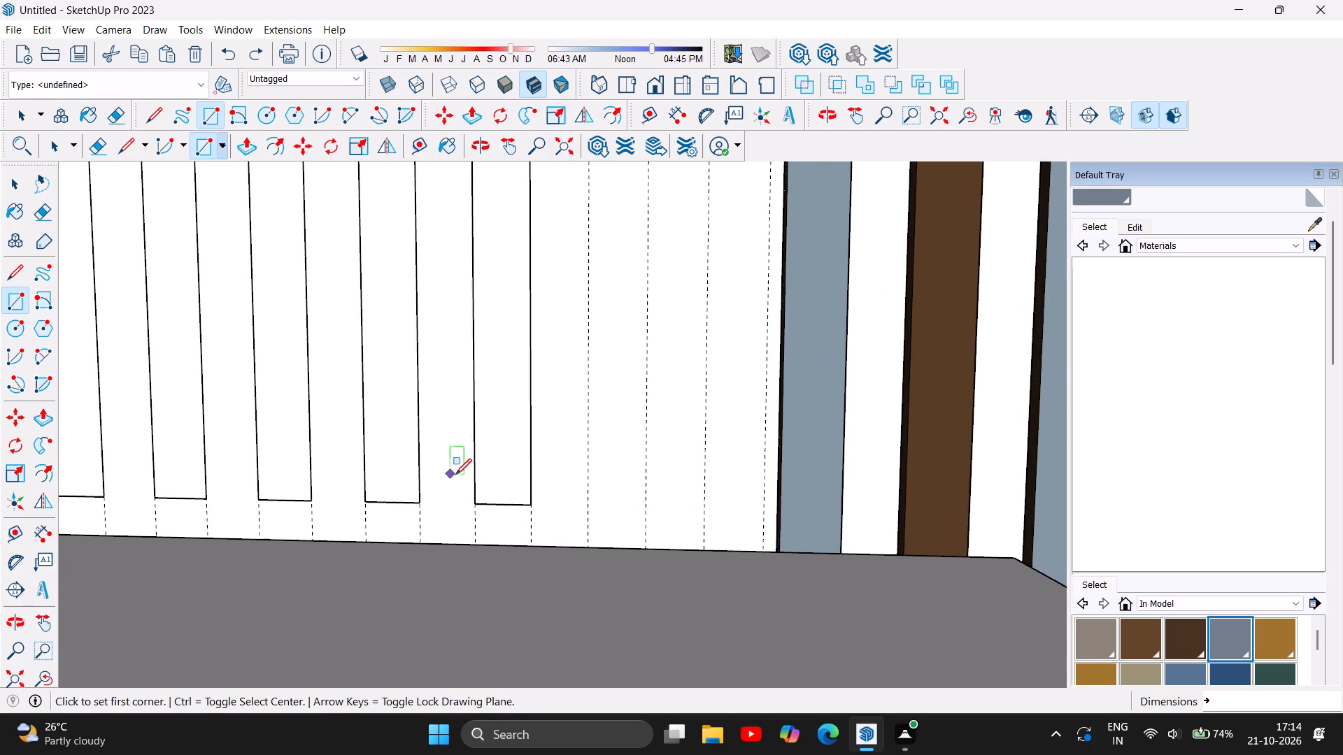
left_click(588, 506)
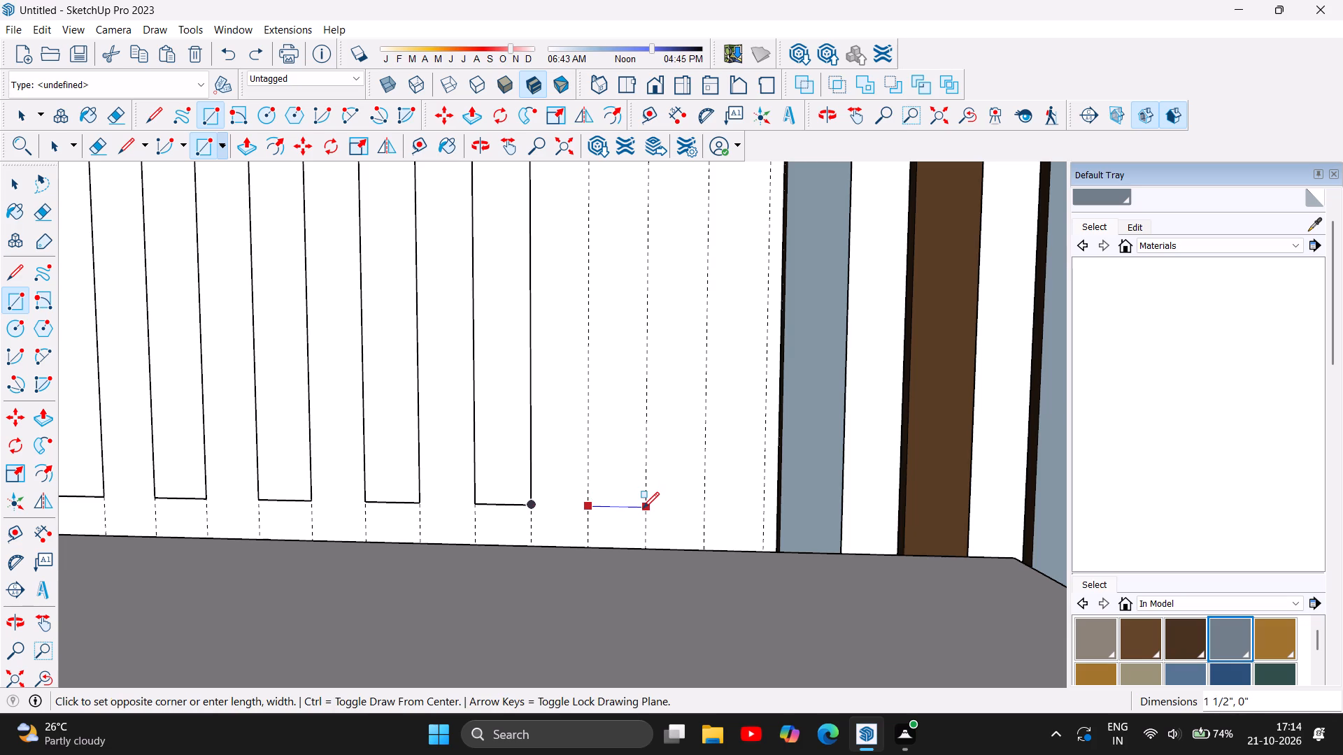
left_click(643, 508)
scroll(635, 453, "down", 17)
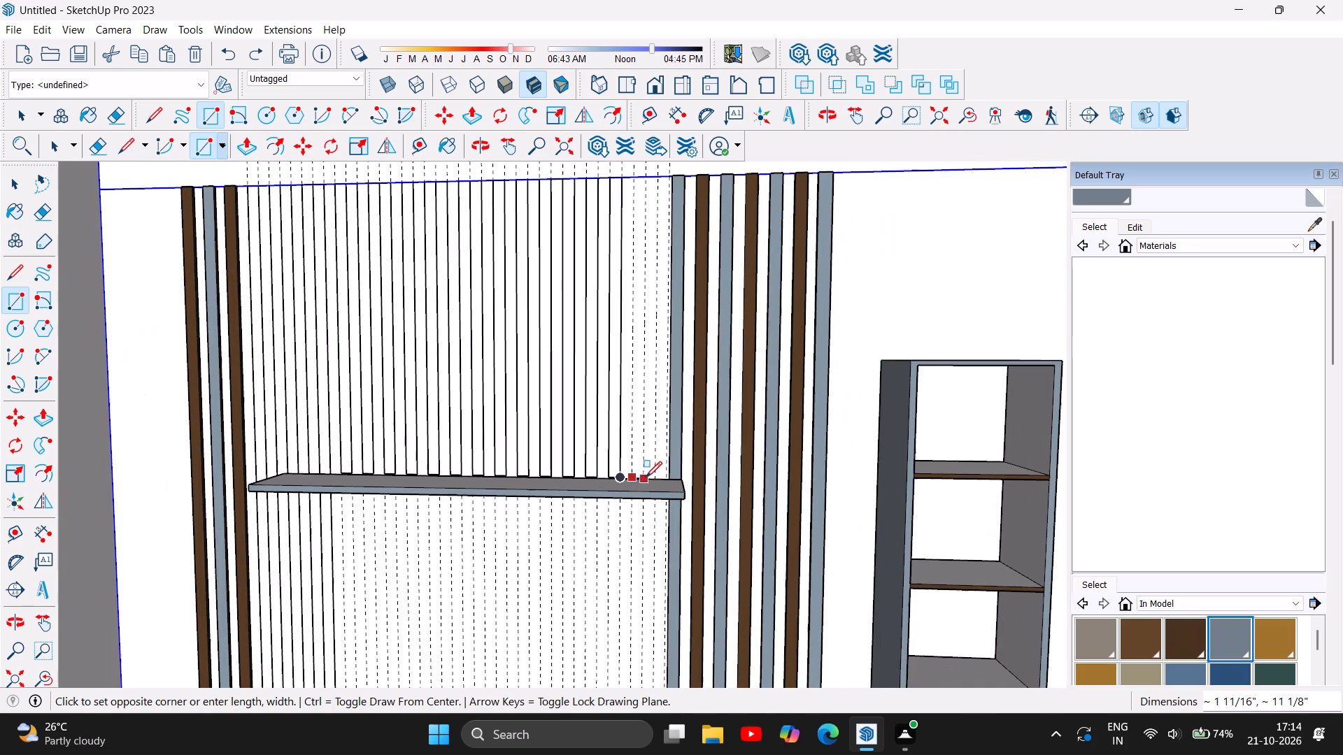
left_click(644, 175)
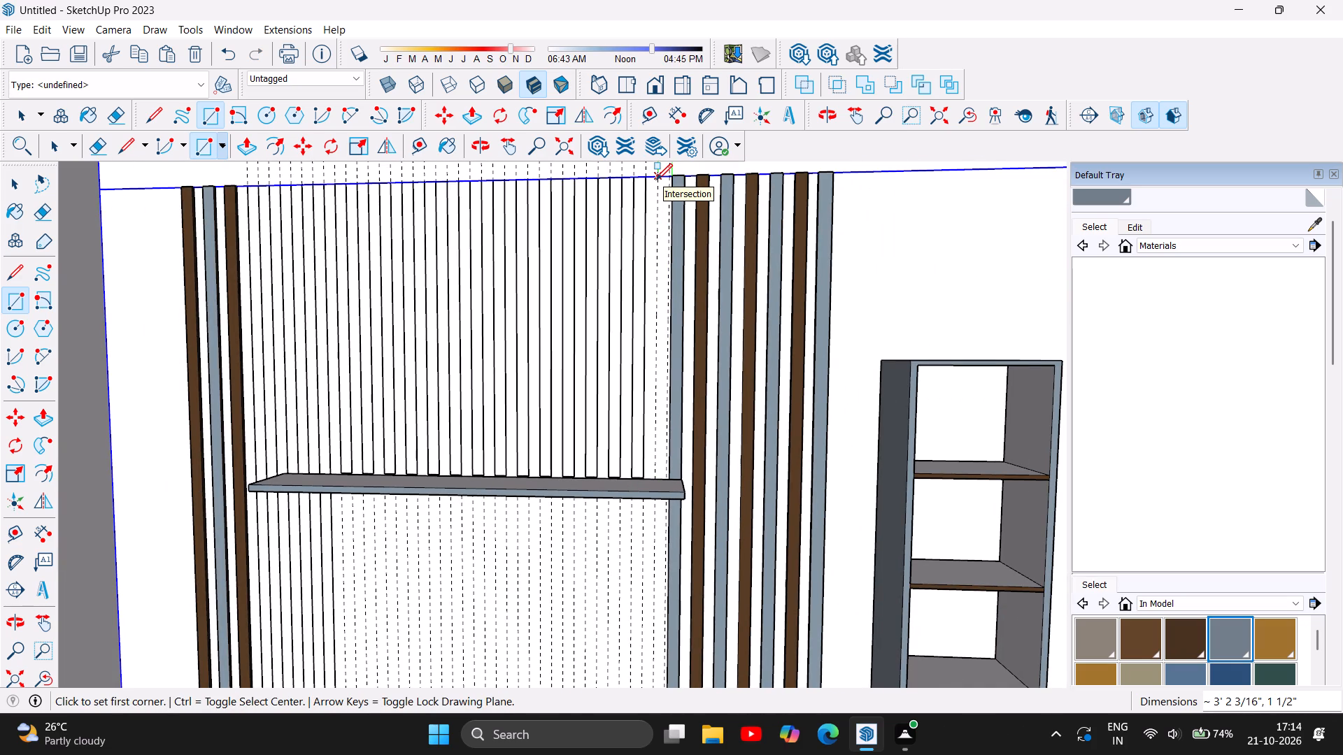
Draw the last short slat rectangle, about 3' 2 3/16" tall, in the final guide pair from the panel's top edge to the other slats' lower-end level.
left_click(656, 180)
scroll(669, 180, "up", 5)
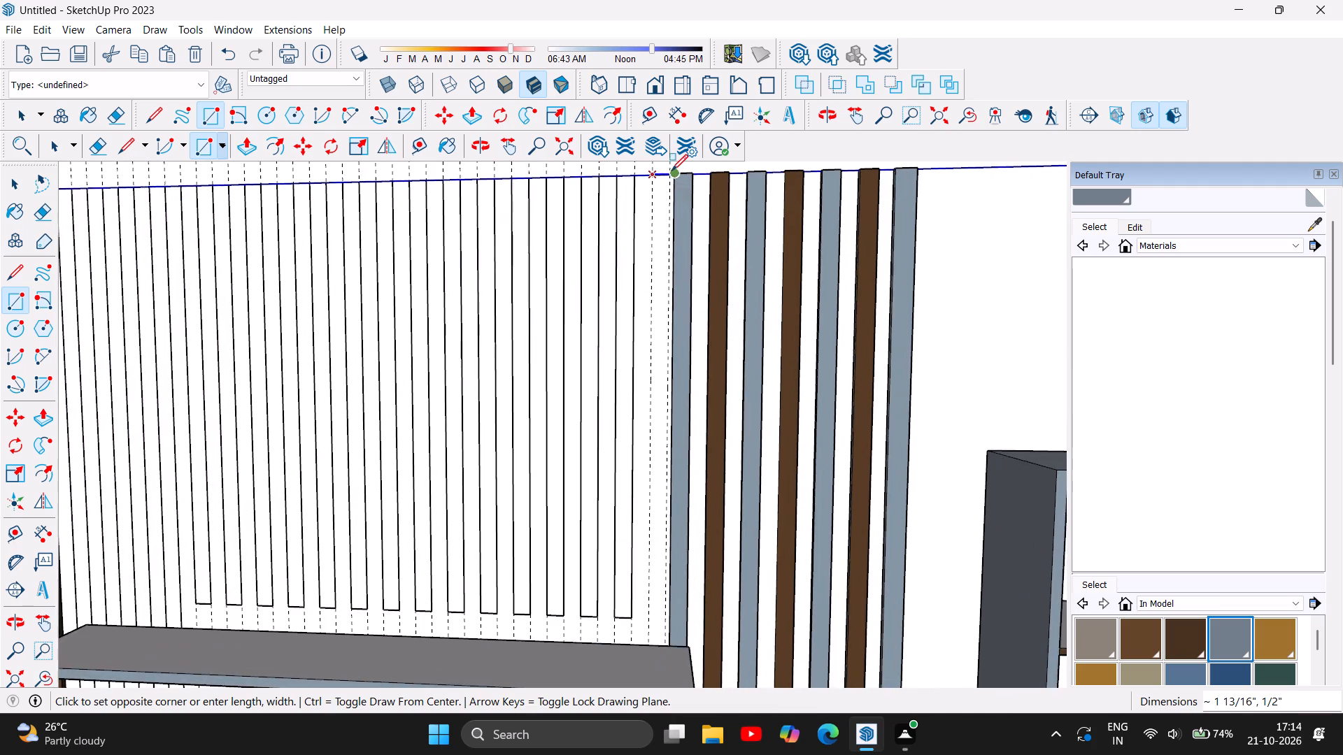
scroll(671, 171, "up", 13)
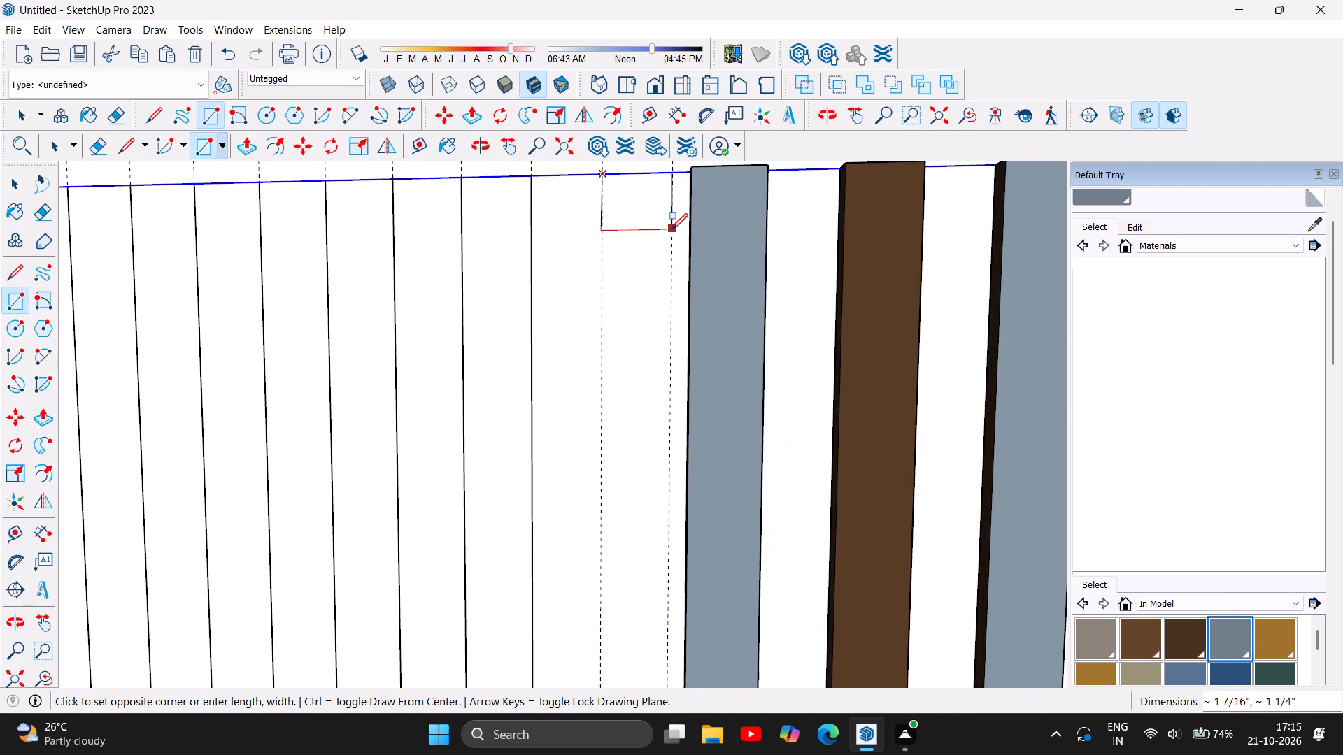
scroll(671, 226, "down", 9)
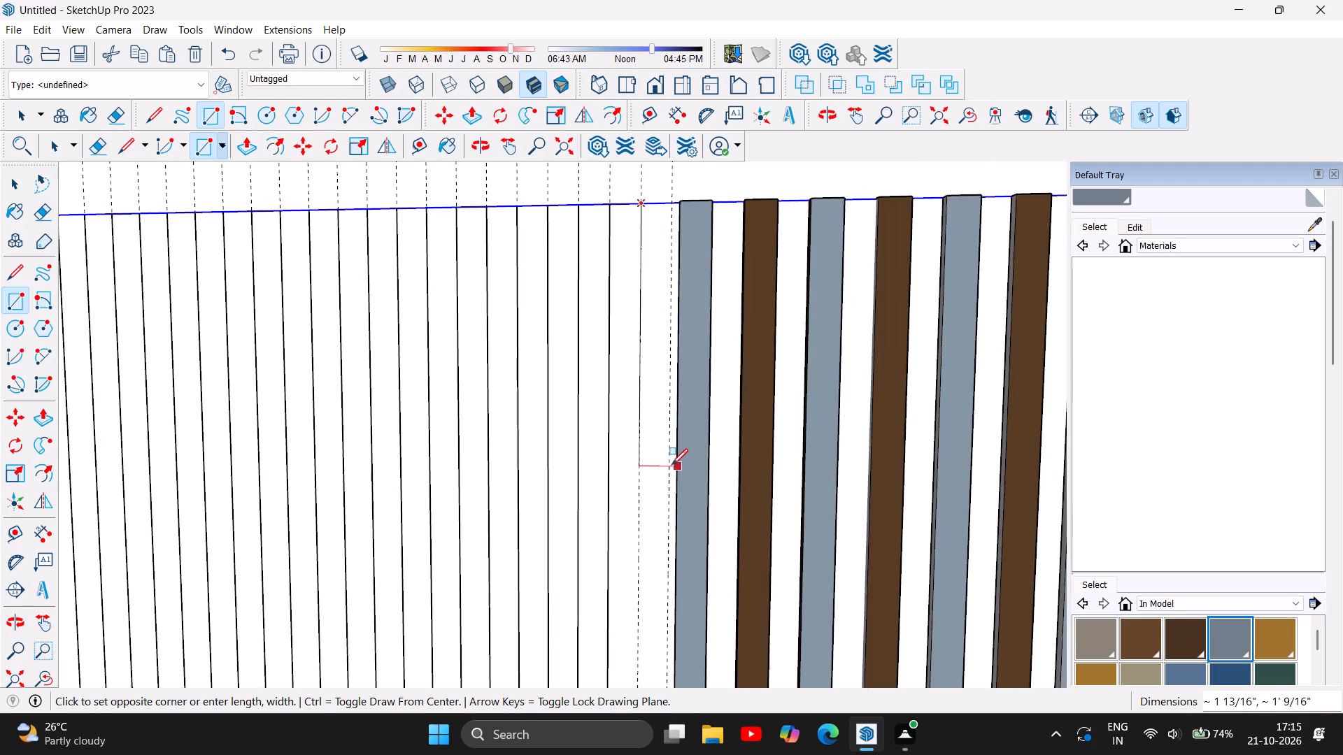
scroll(671, 465, "down", 11)
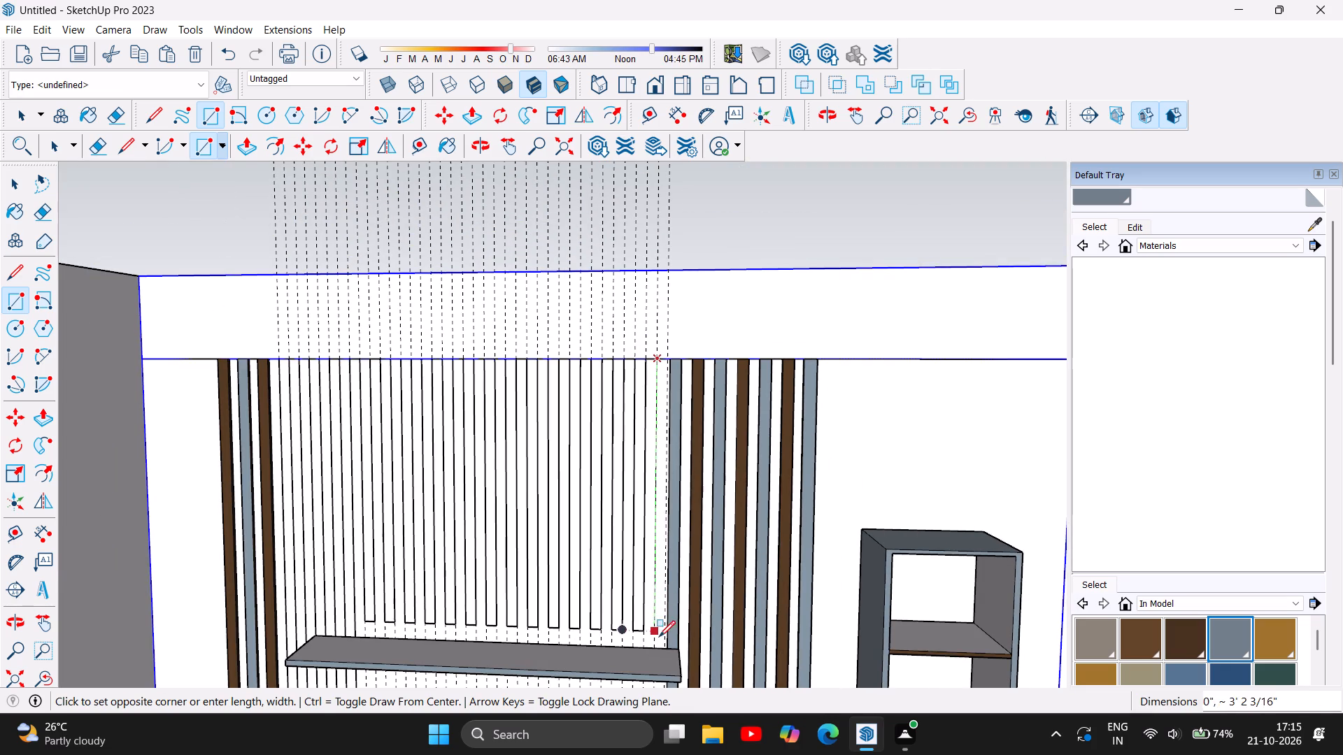
scroll(659, 637, "up", 14)
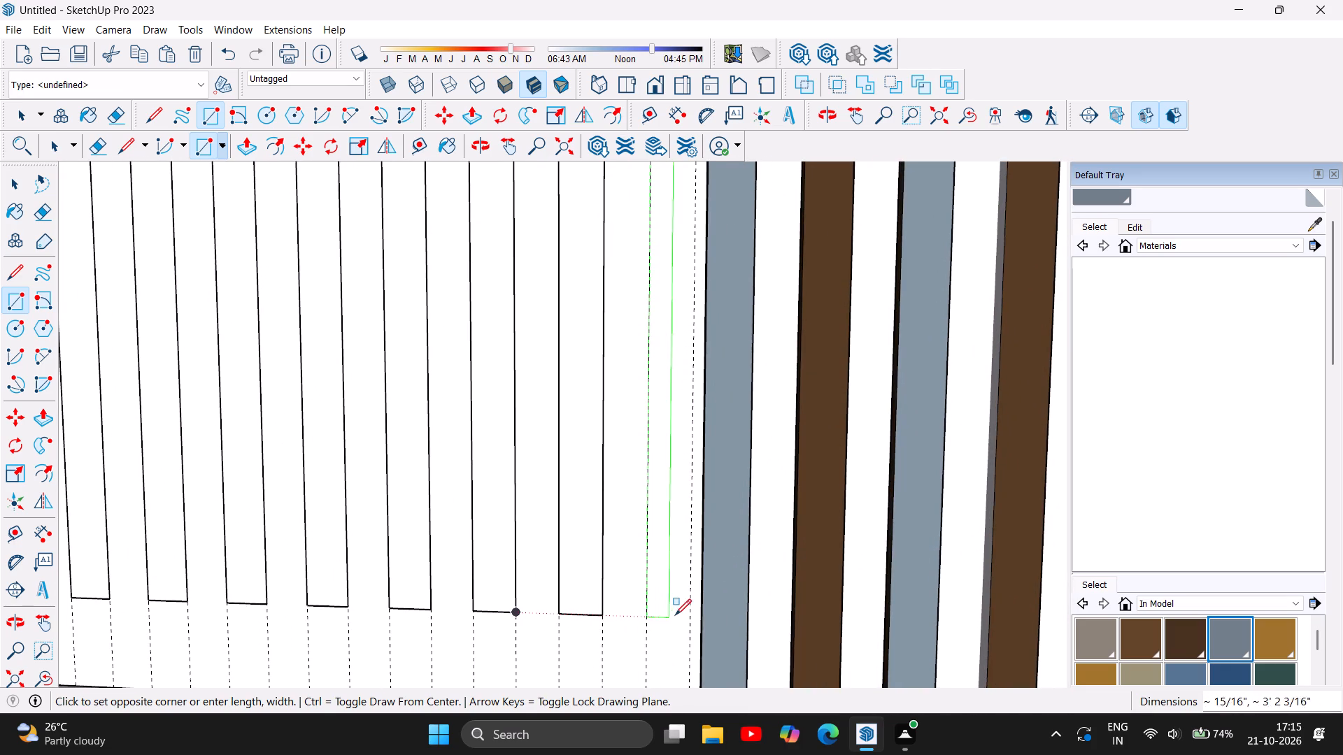
left_click(691, 614)
scroll(697, 611, "down", 6)
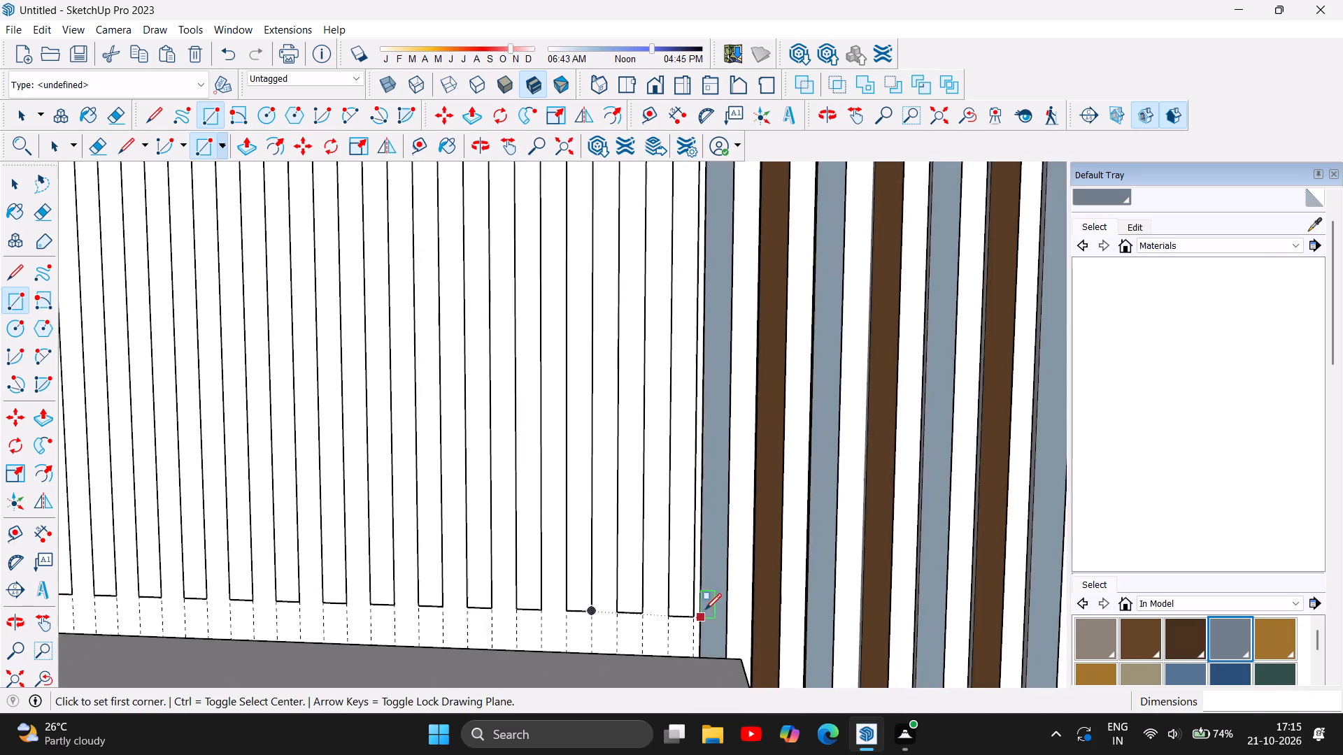
scroll(709, 610, "down", 11)
scroll(767, 556, "down", 6)
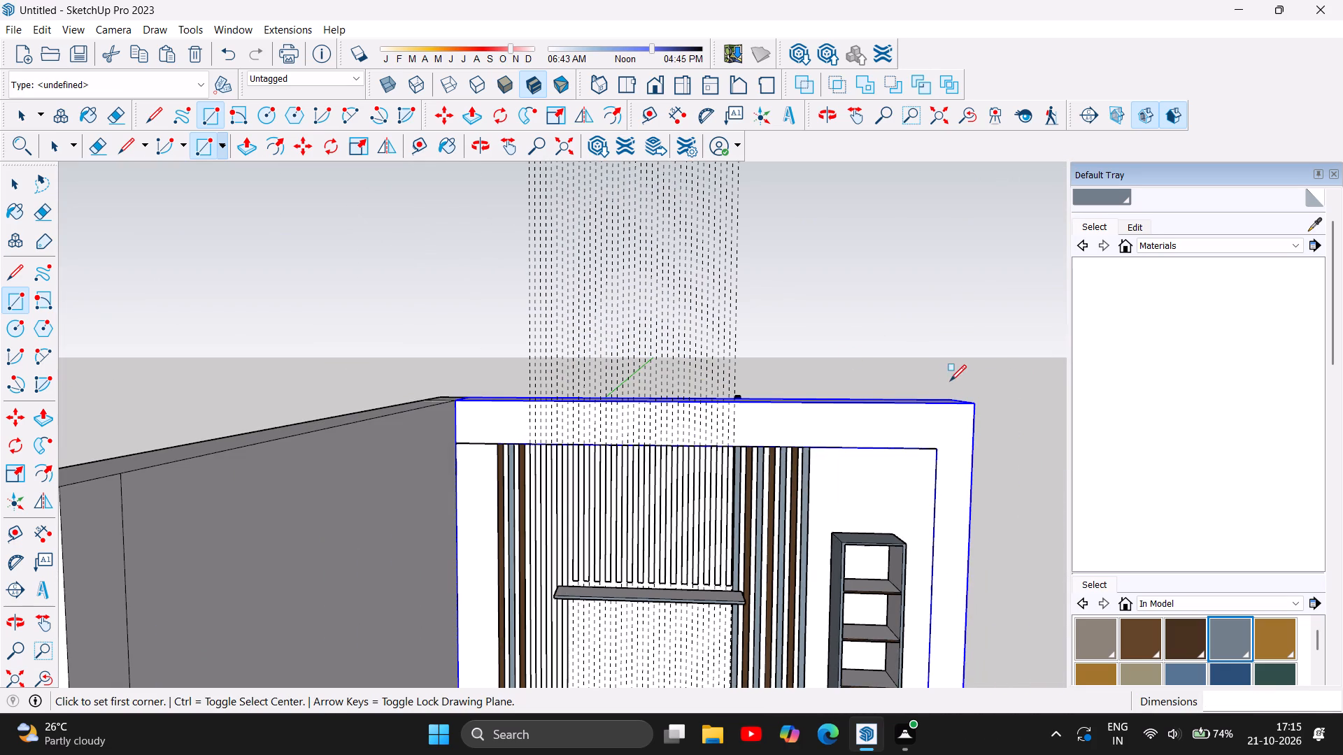
key("Escape")
Push/Pull the first uncoloured full-height slat, beside the dark brown slat on the shelf's far side, out 0.5".
scroll(813, 278, "down", 4)
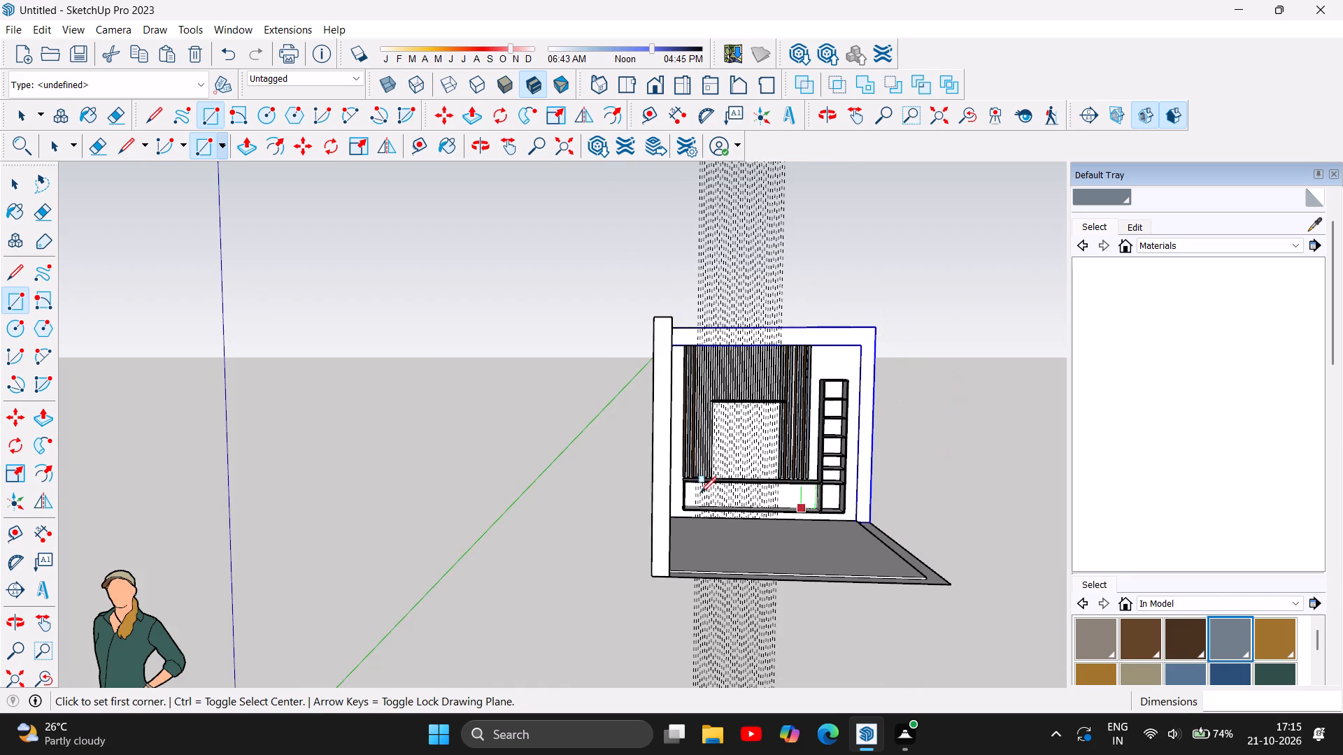
scroll(723, 480, "up", 4)
scroll(808, 445, "up", 3)
scroll(626, 261, "up", 1)
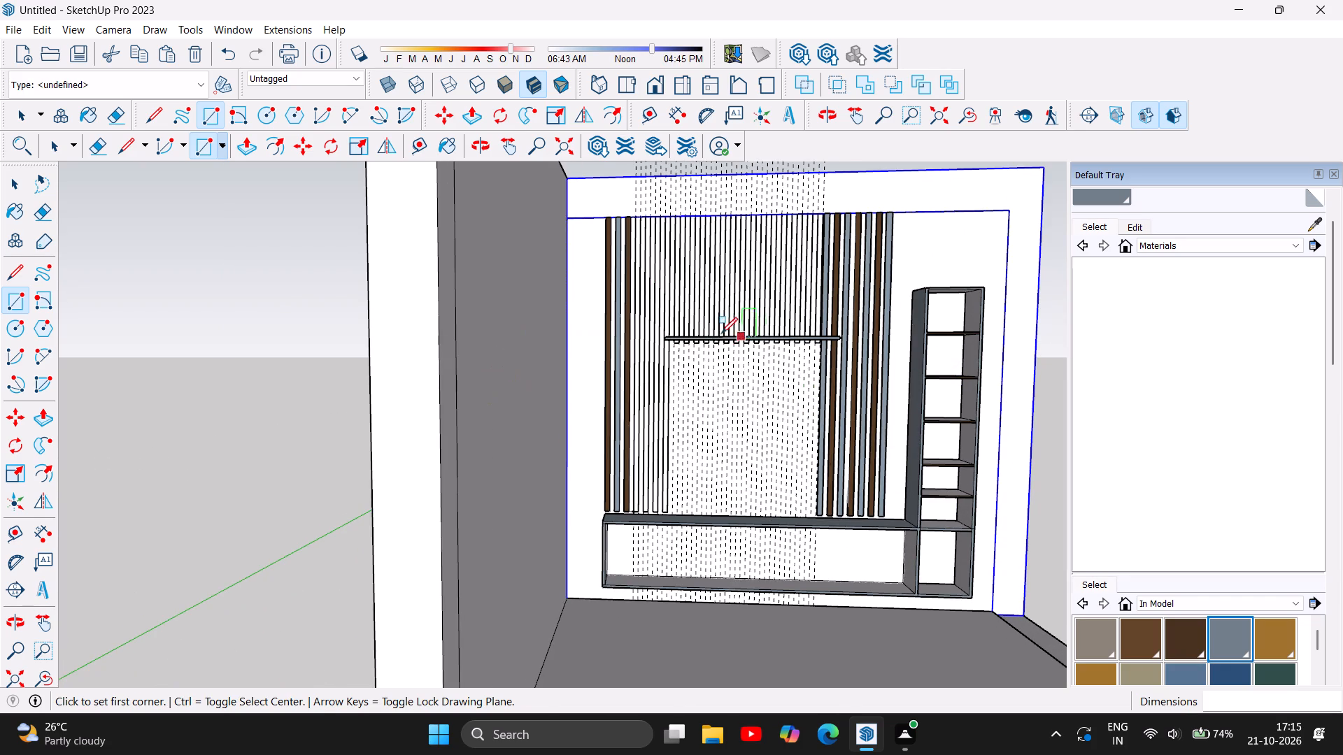
scroll(639, 326, "up", 5)
scroll(650, 466, "up", 3)
left_click(252, 148)
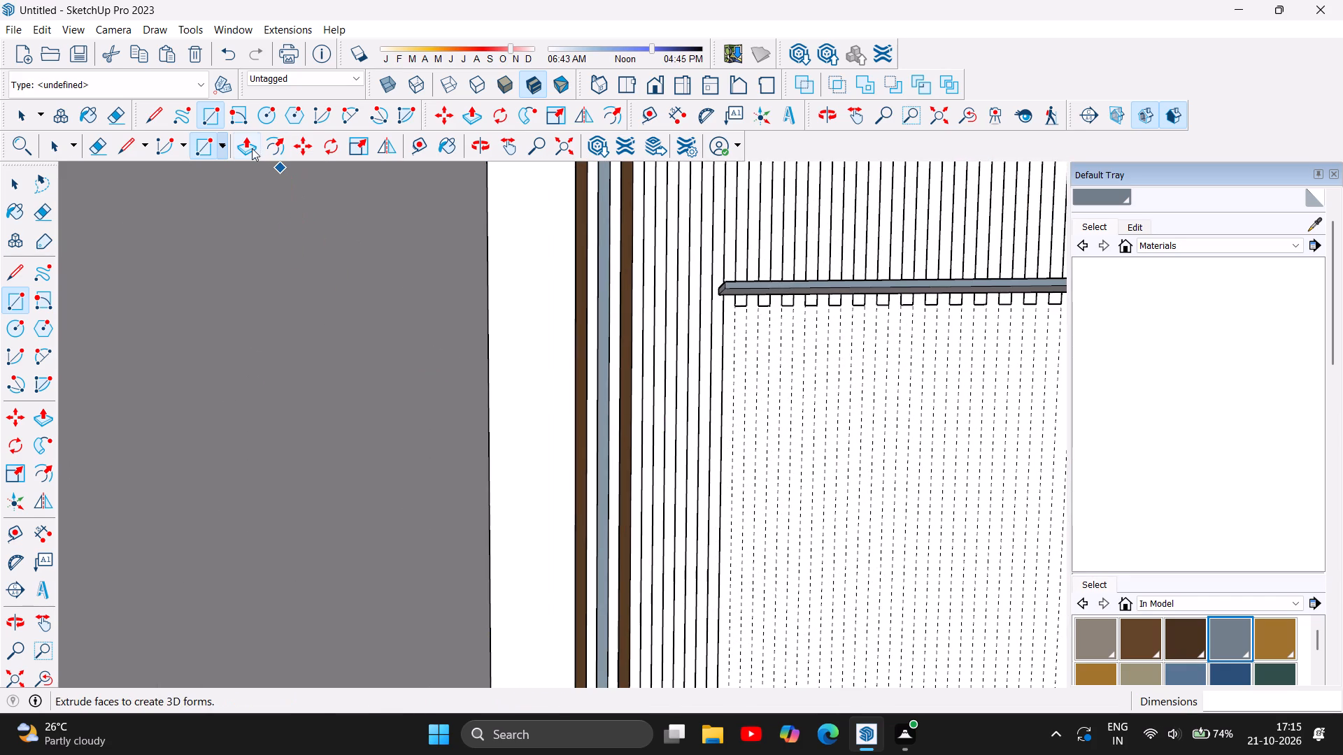
left_click(651, 352)
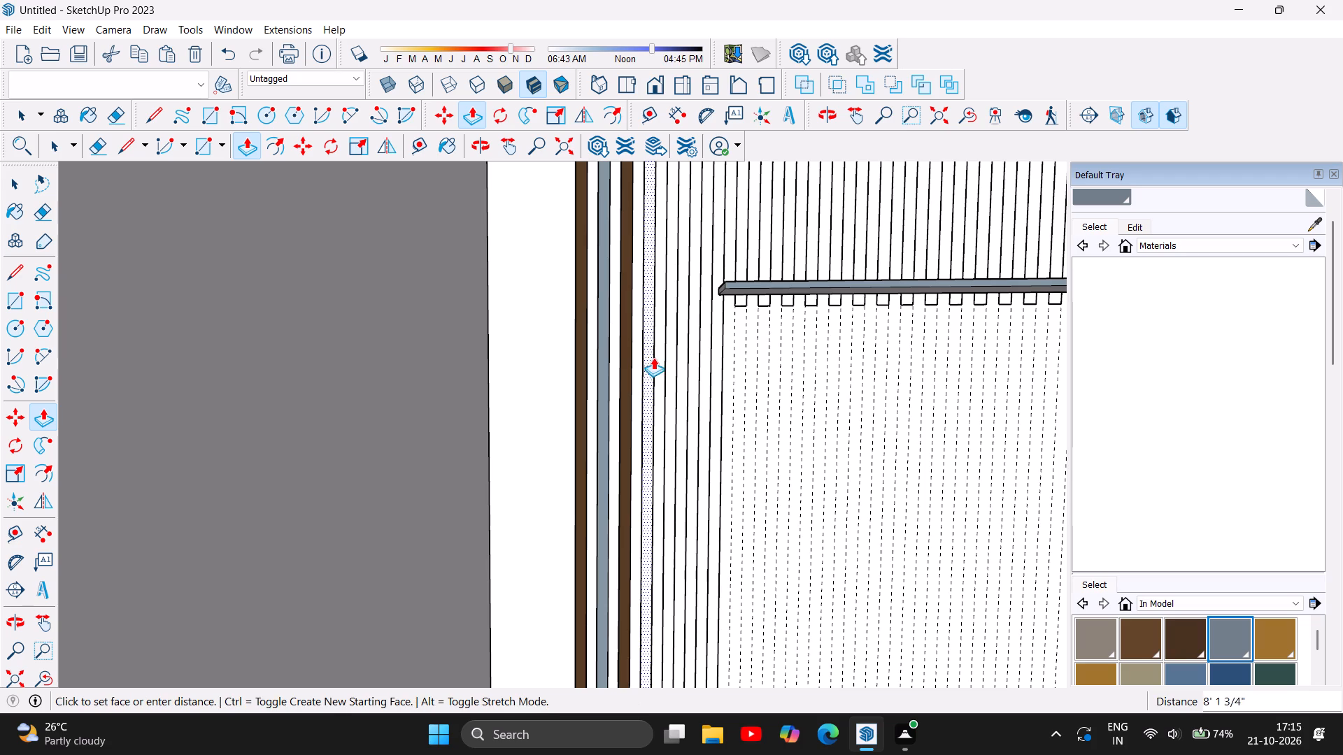
type("0.5")
key("Return")
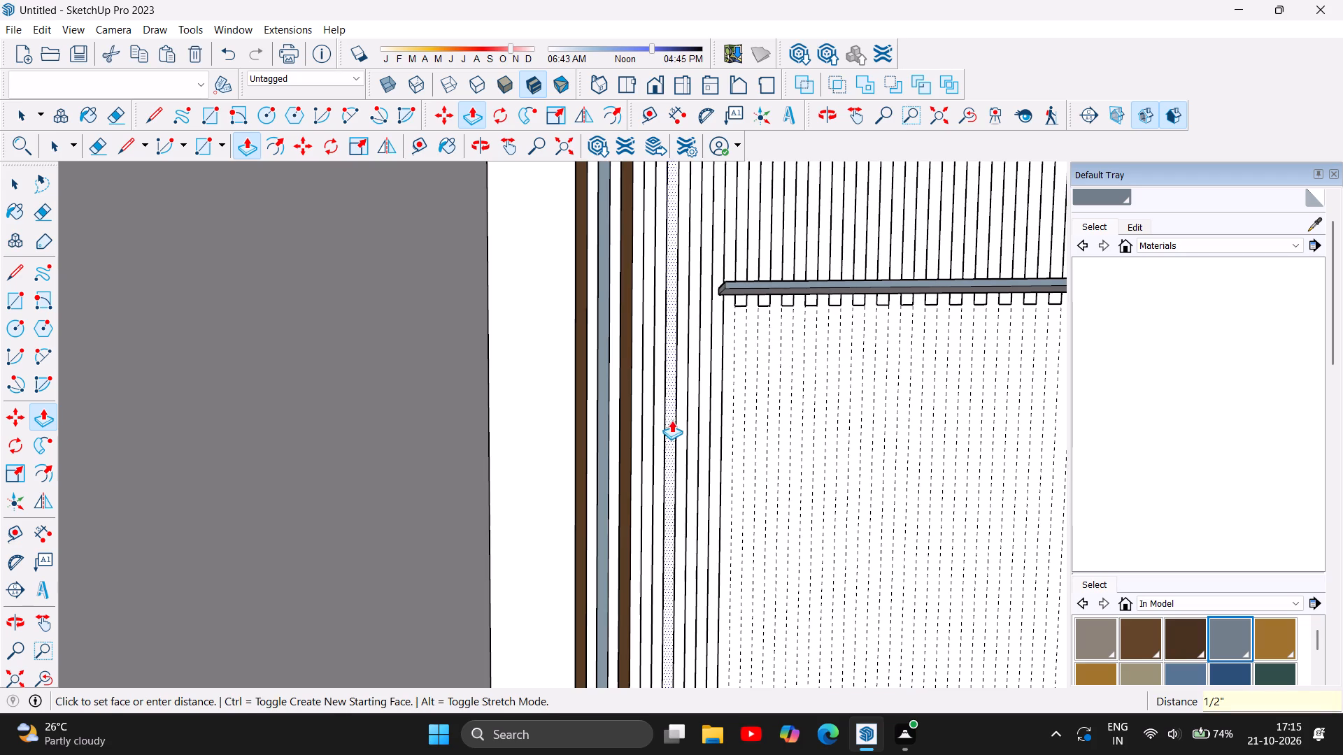
Push/Pull the other three uncoloured full-height slat rectangles, up to the one at the shelf's end, out 0.5" each.
scroll(699, 484, "up", 4)
scroll(625, 385, "up", 5)
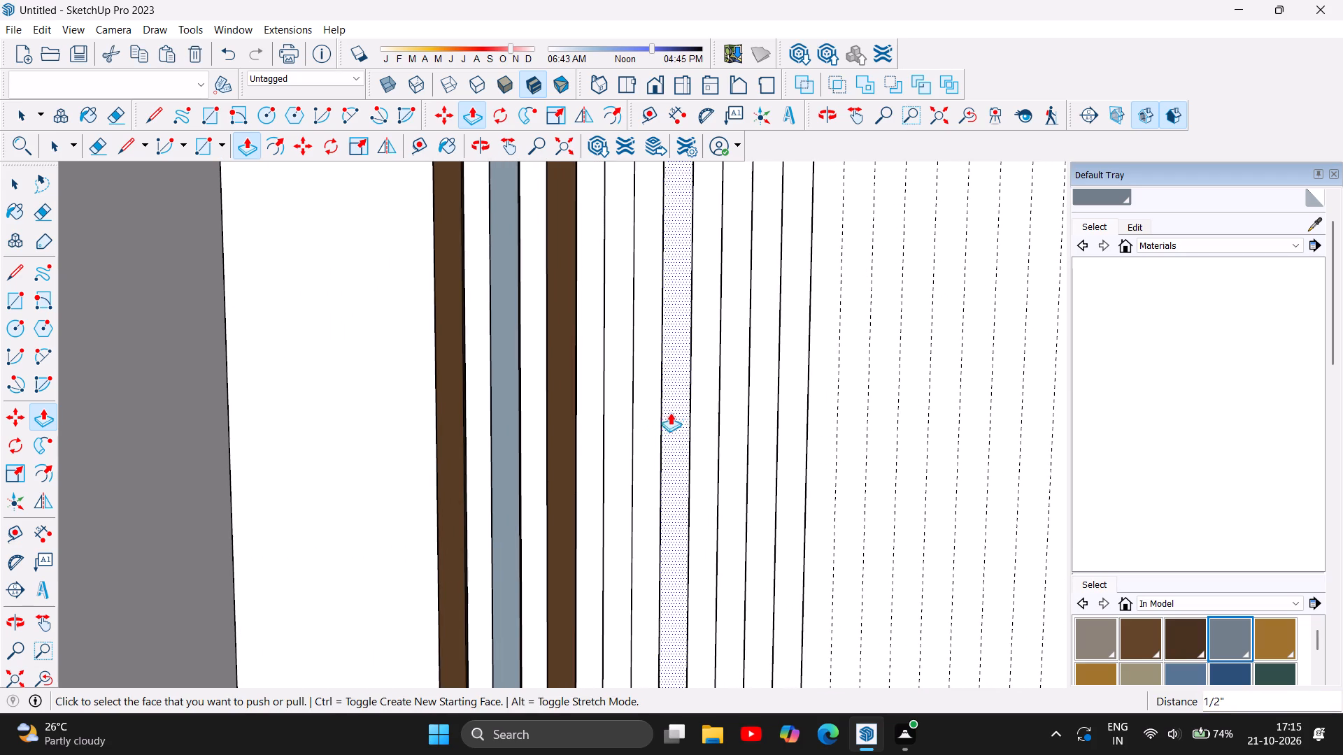
left_click(675, 409)
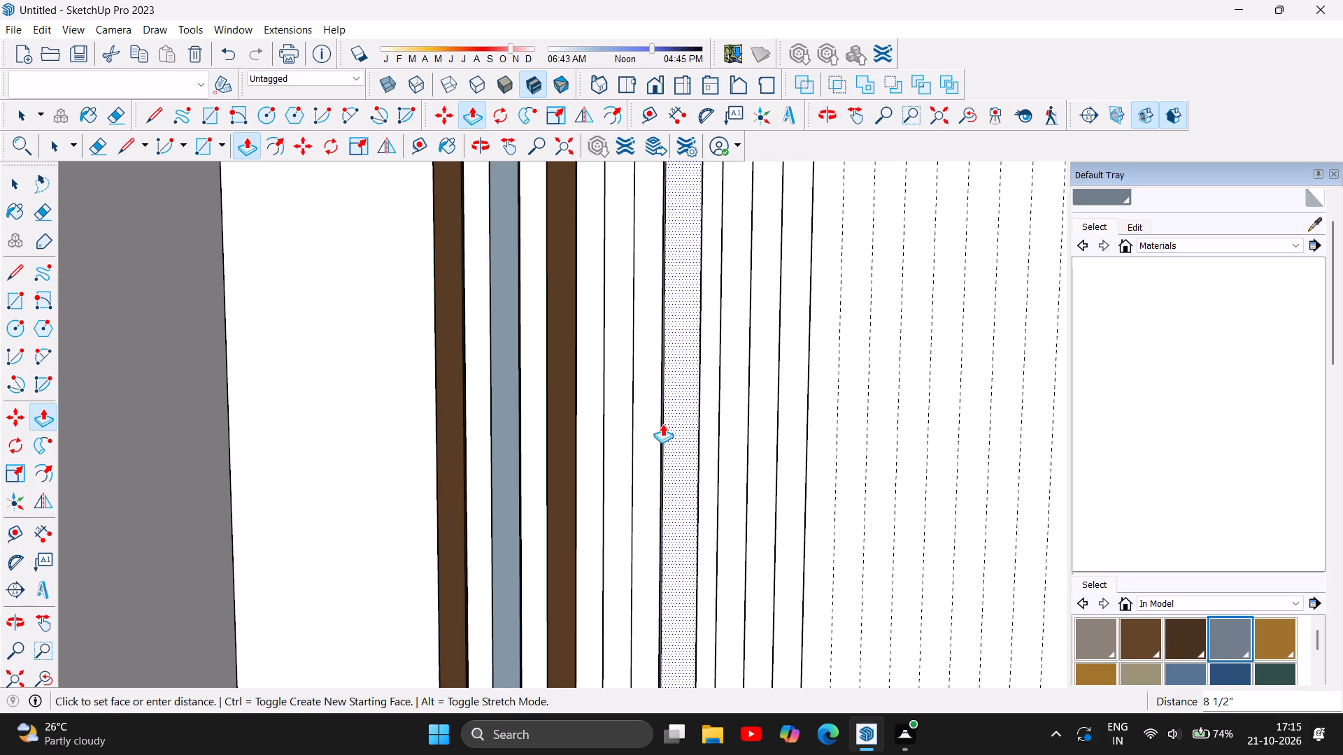
type("0.5")
key("Return")
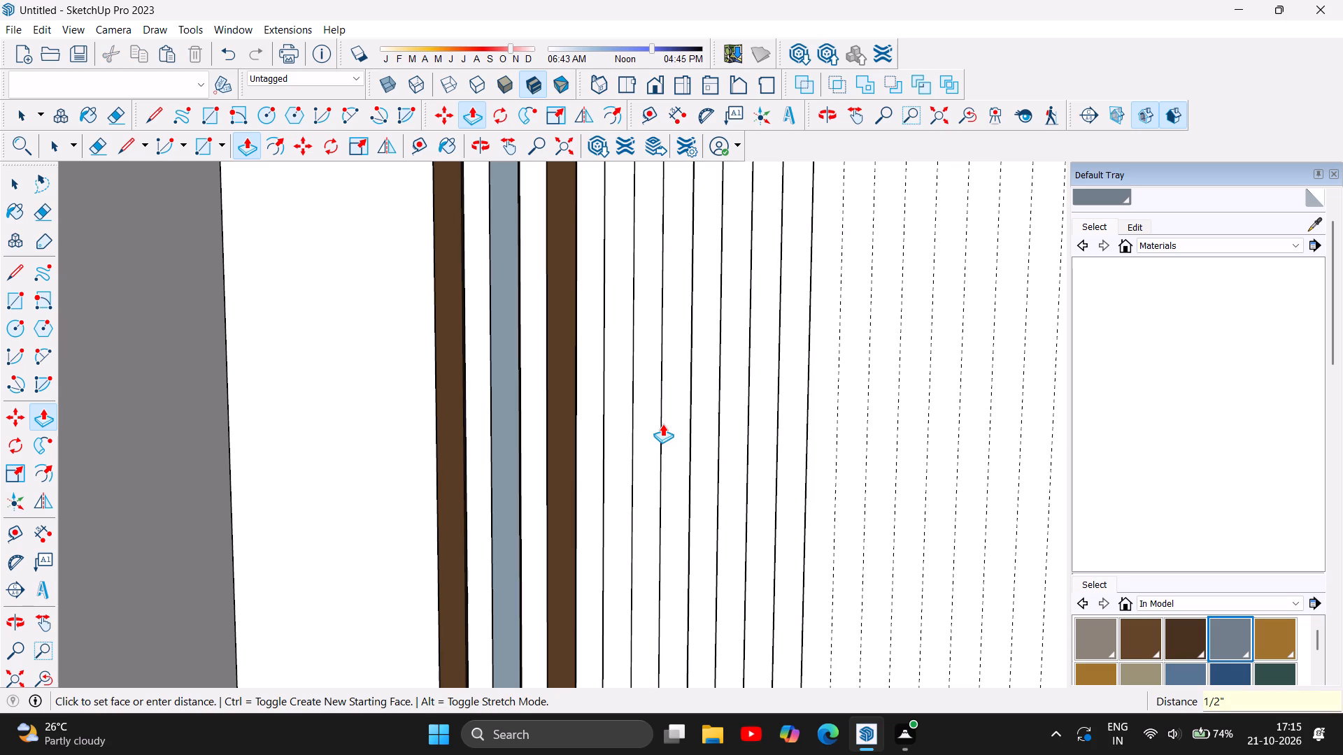
left_click(739, 429)
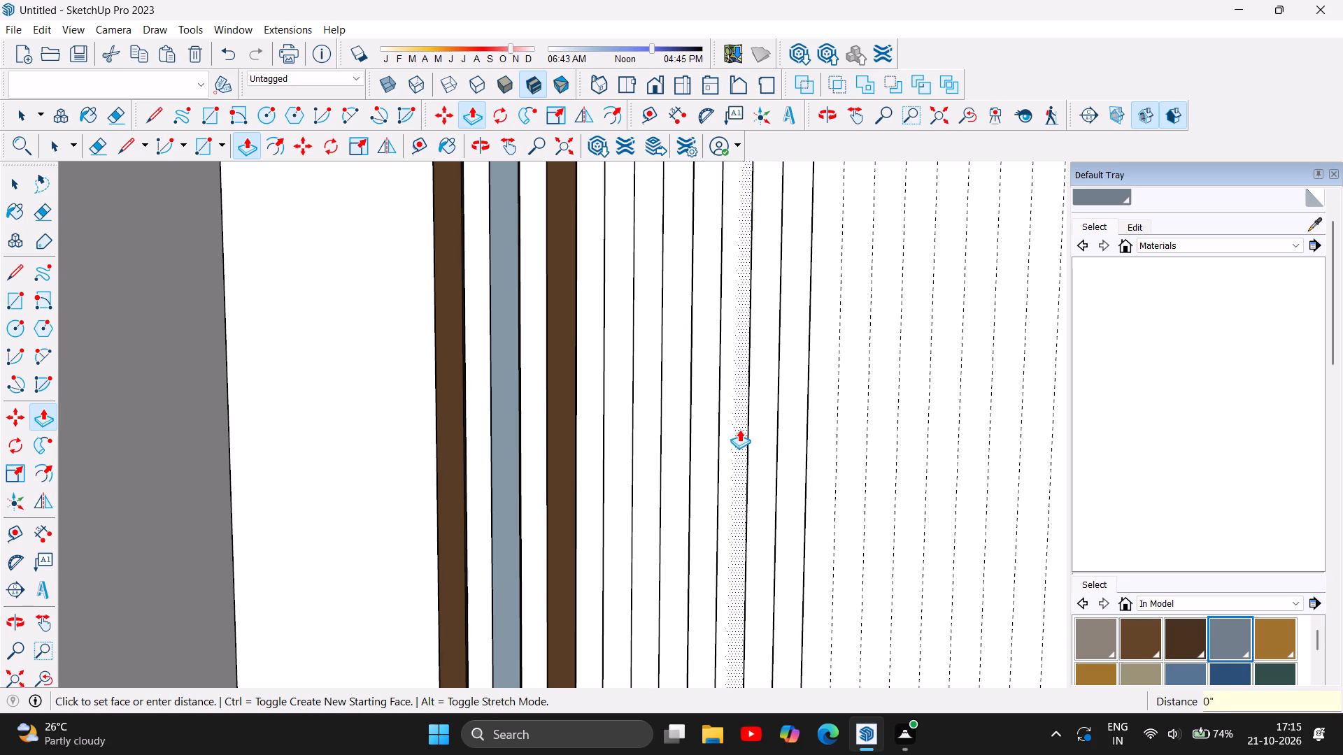
type("0.5")
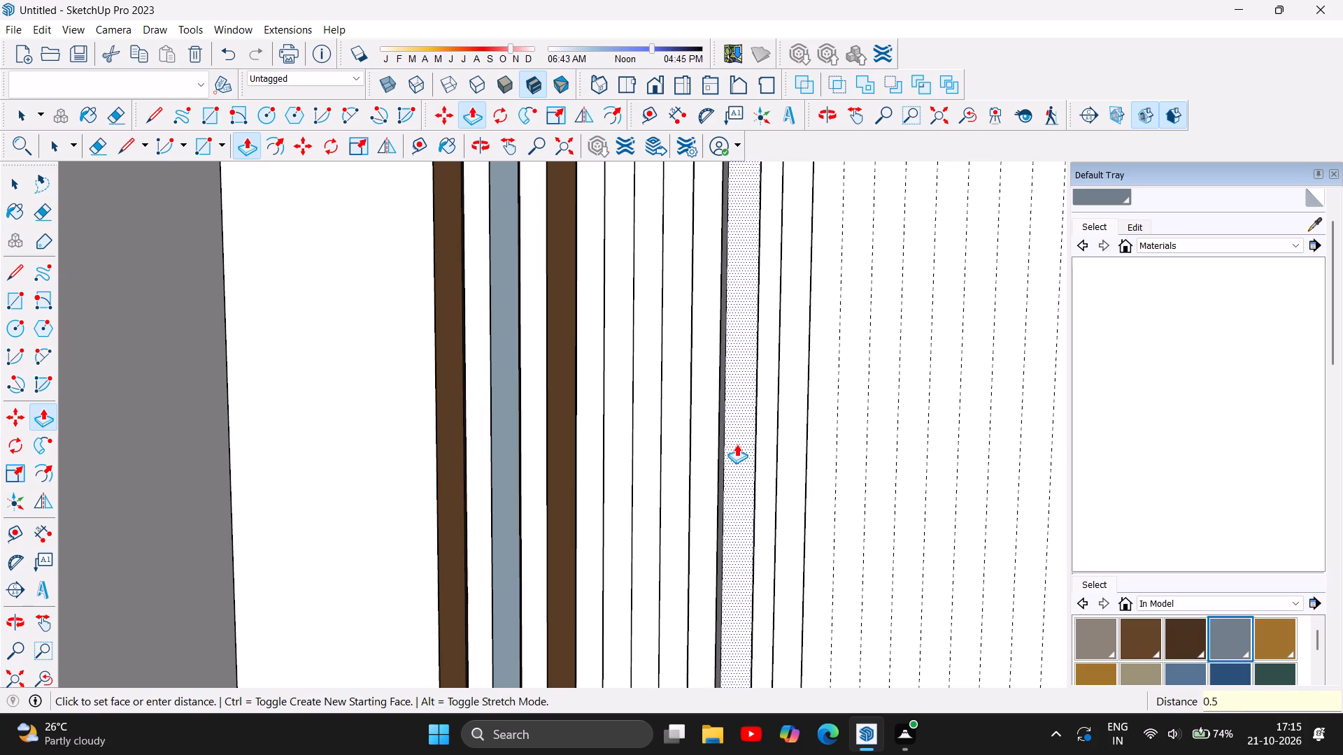
key("Return")
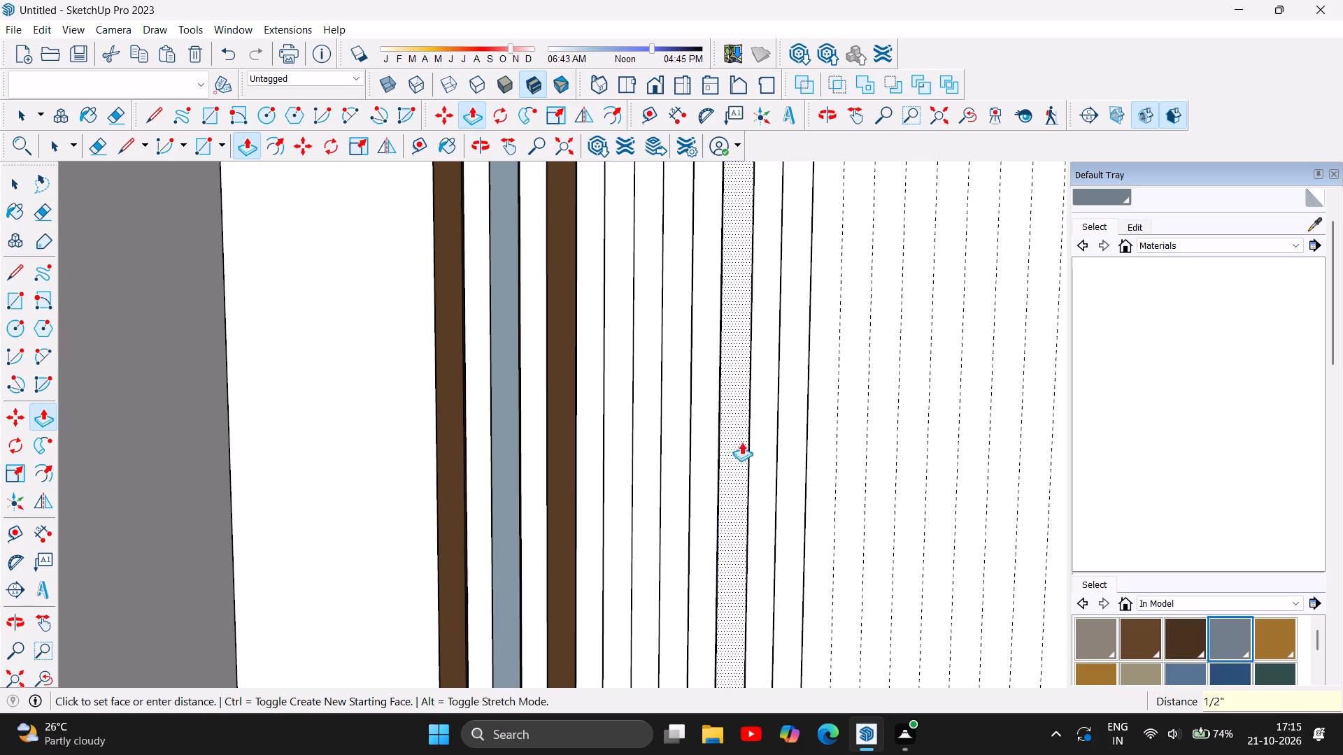
left_click(791, 432)
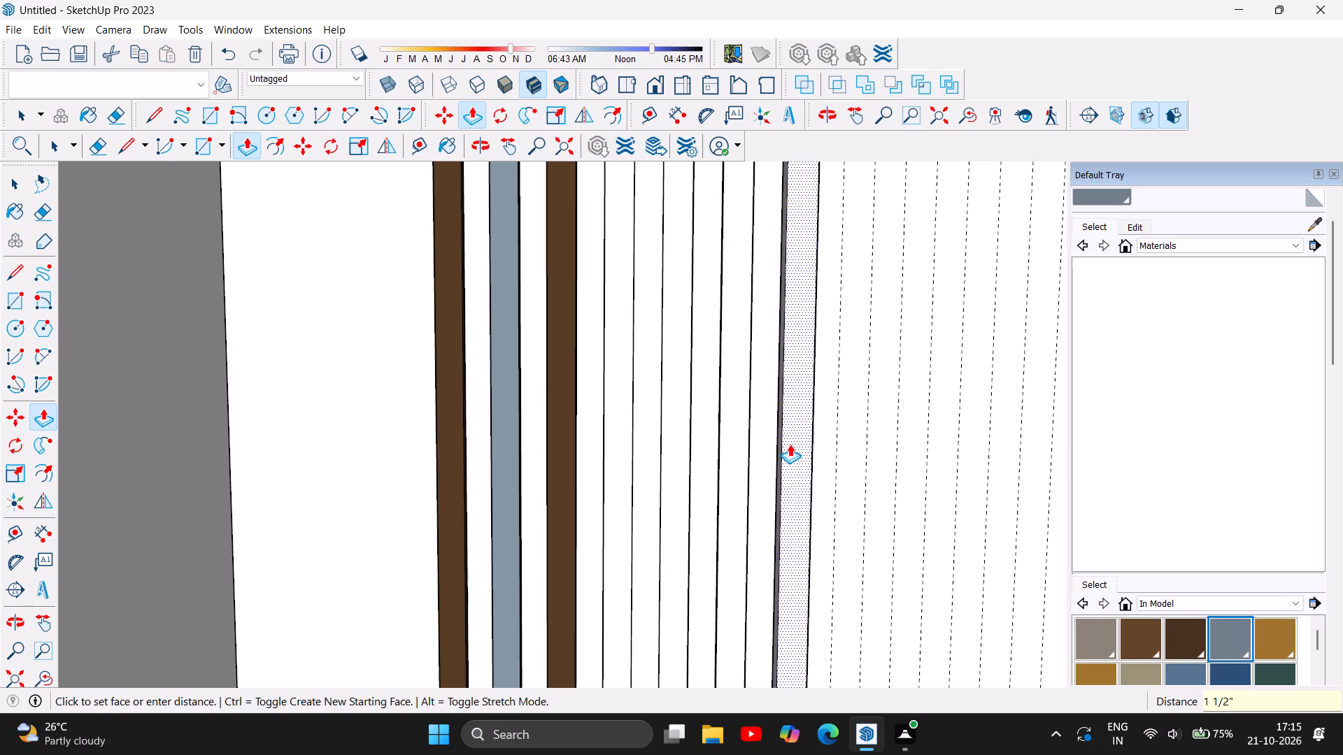
type("0.5")
key("Return")
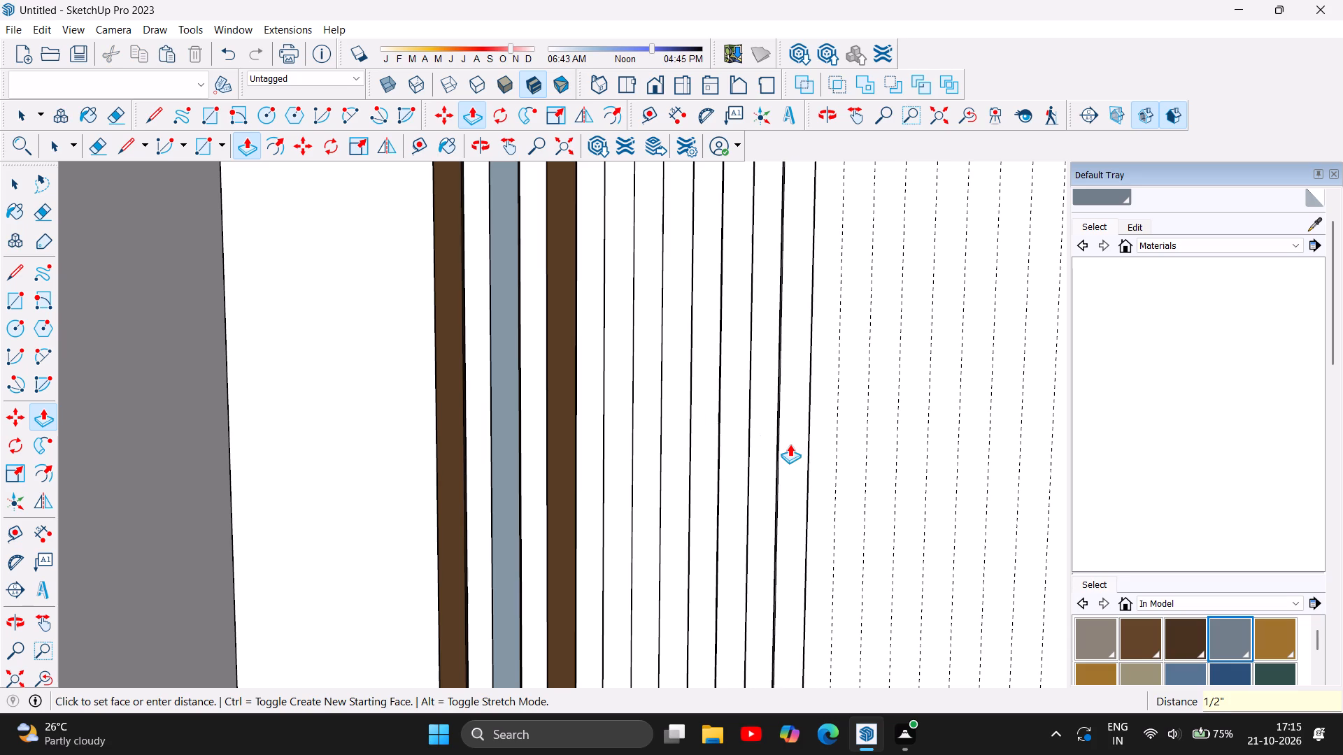
Examine the extruded full-height slats and the flat short slat rectangles above the shelf from several oblique angles.
scroll(663, 533, "down", 10)
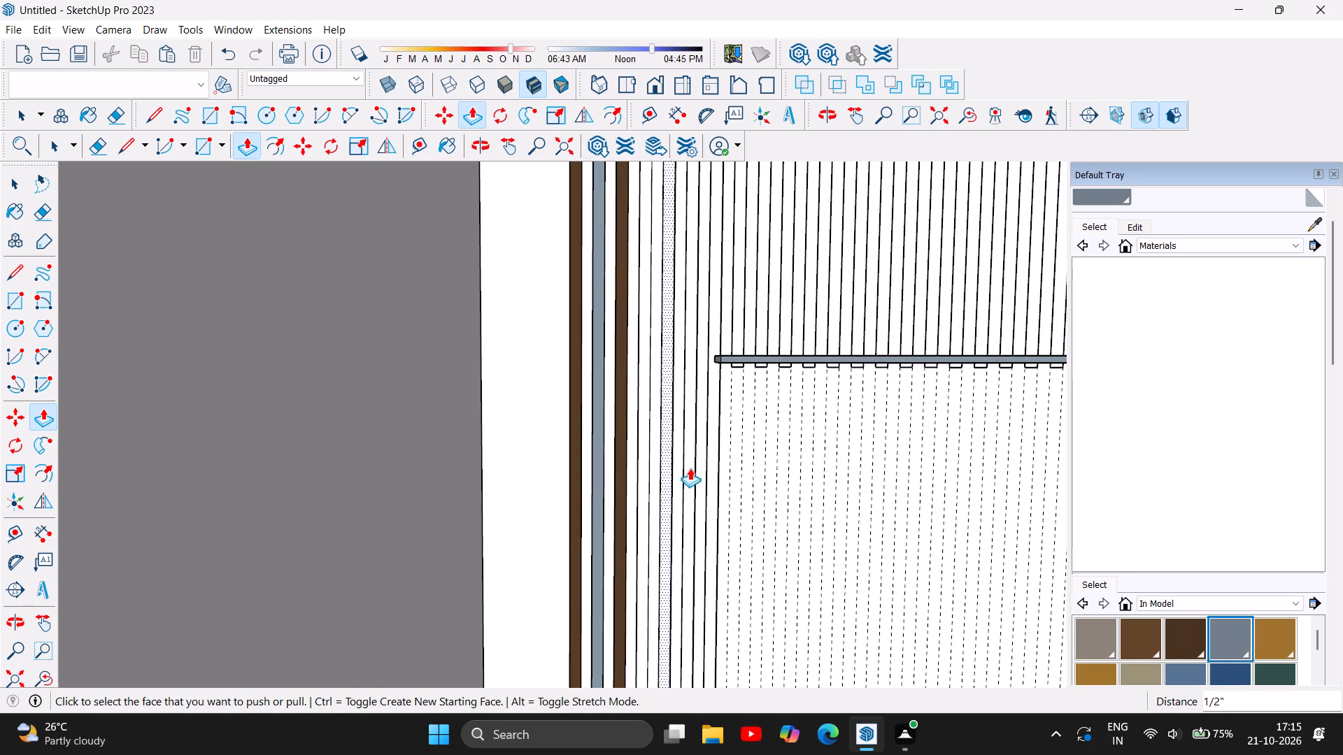
scroll(764, 247, "up", 8)
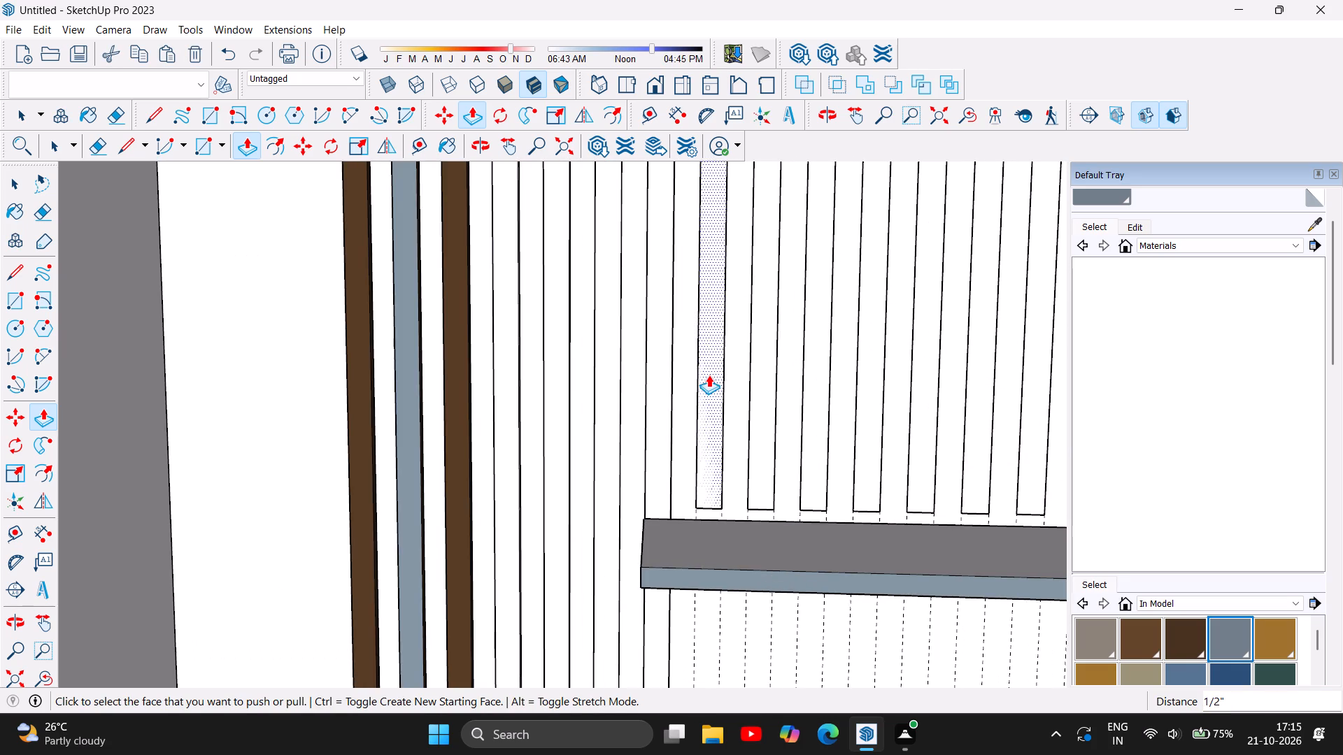
scroll(709, 375, "up", 5)
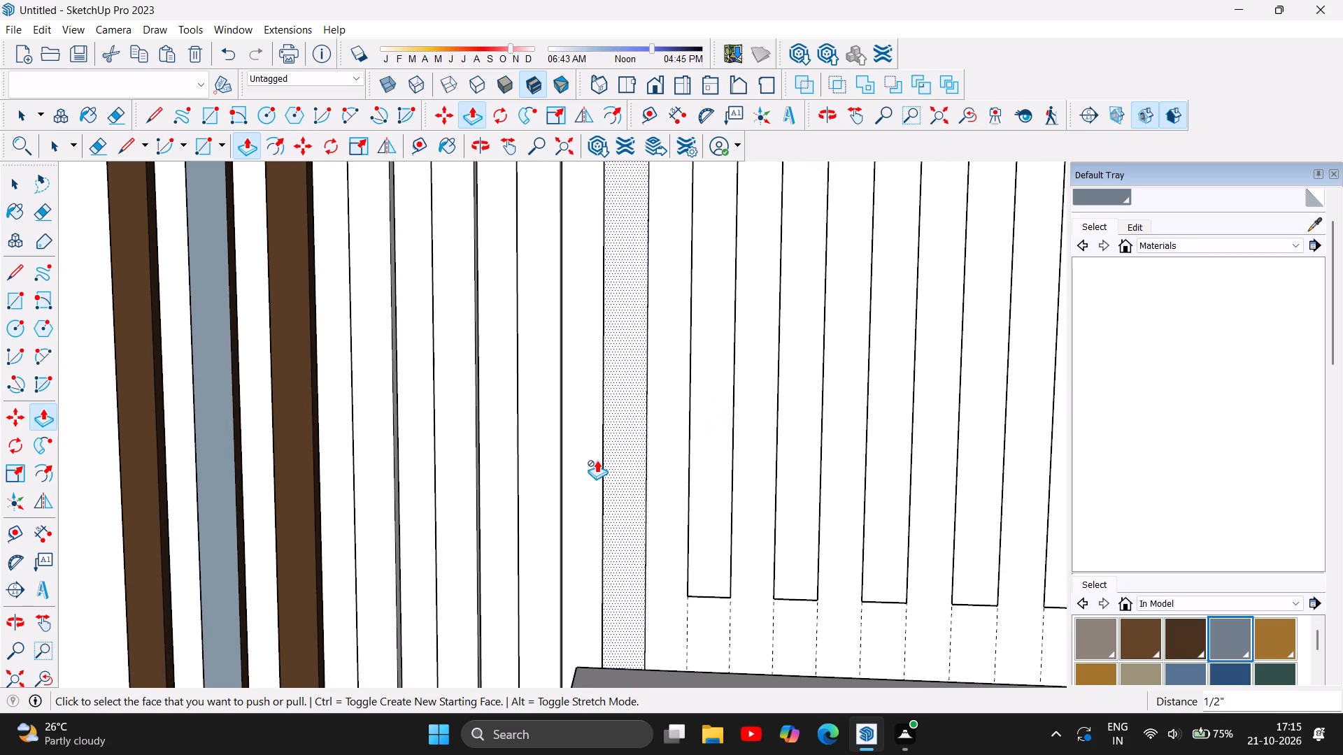
left_click(477, 152)
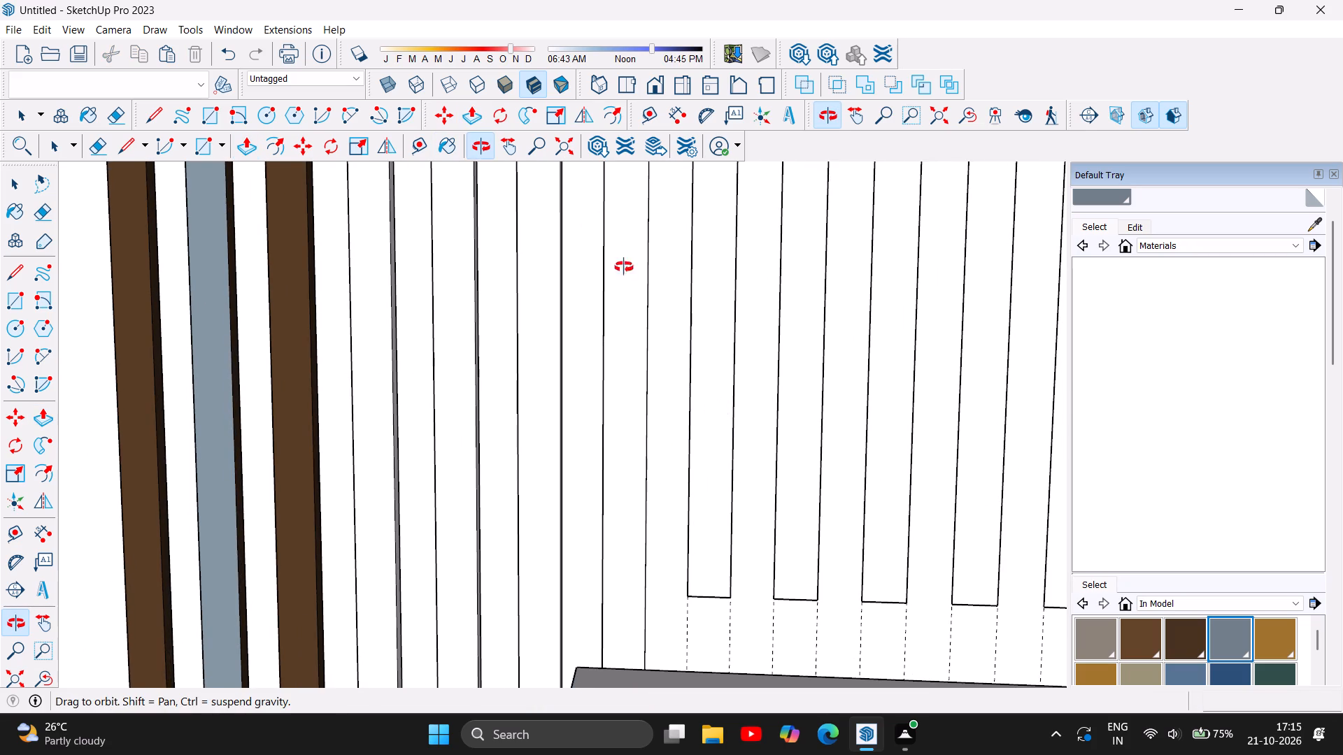
left_click_drag(692, 312, 423, 409)
scroll(464, 371, "down", 4)
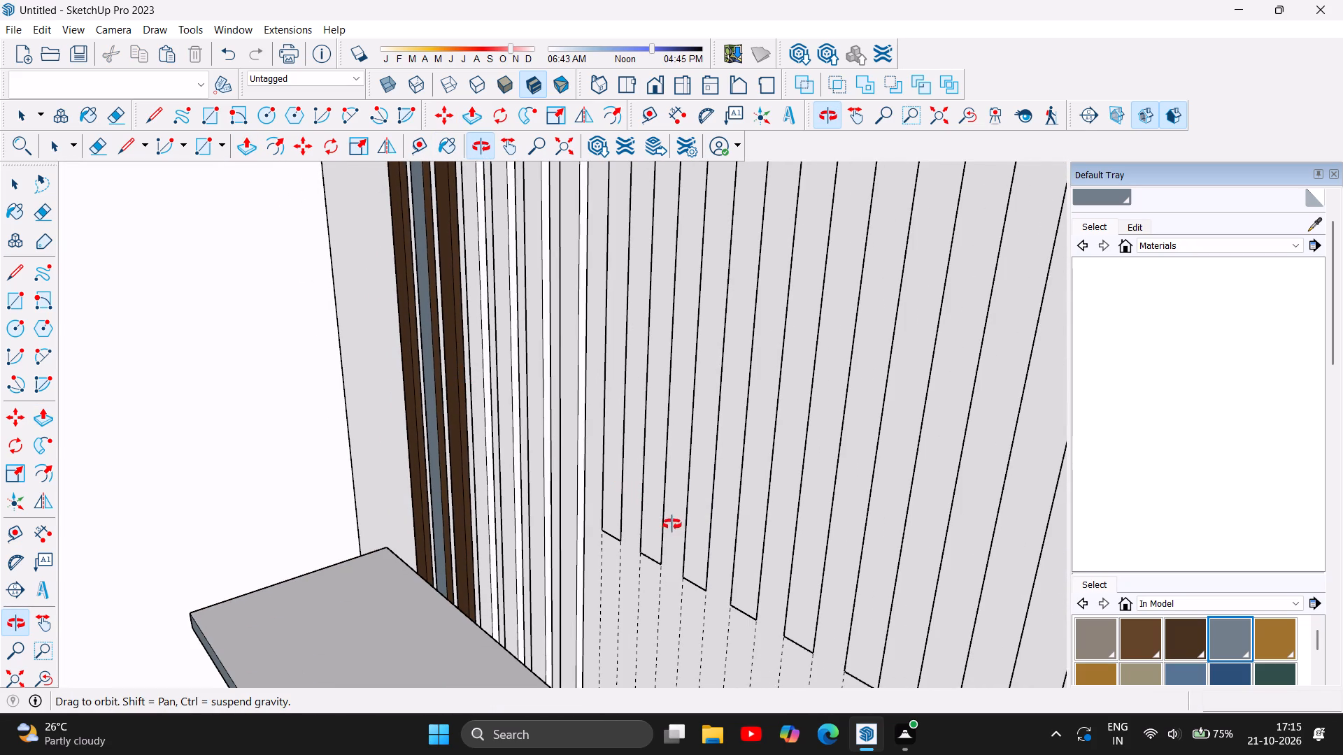
scroll(455, 405, "down", 3)
scroll(453, 516, "down", 1)
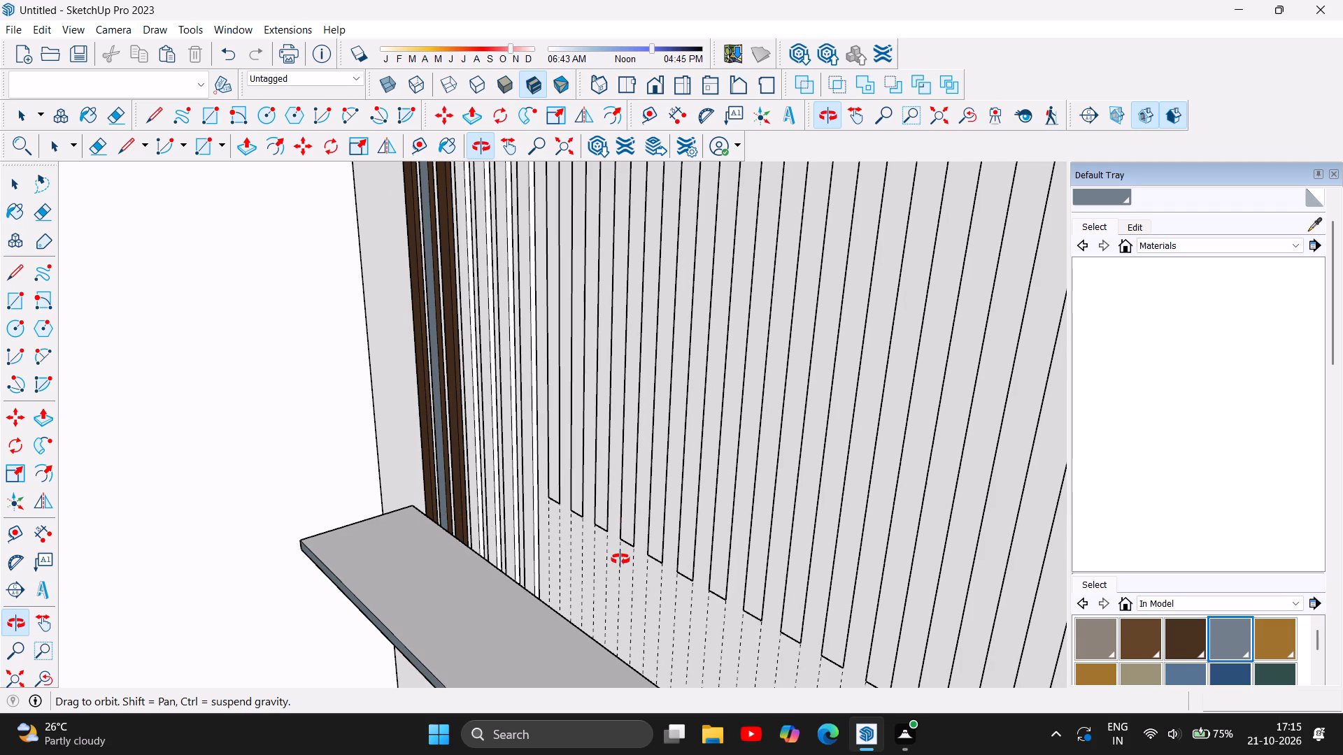
scroll(620, 557, "up", 3)
scroll(565, 439, "down", 9)
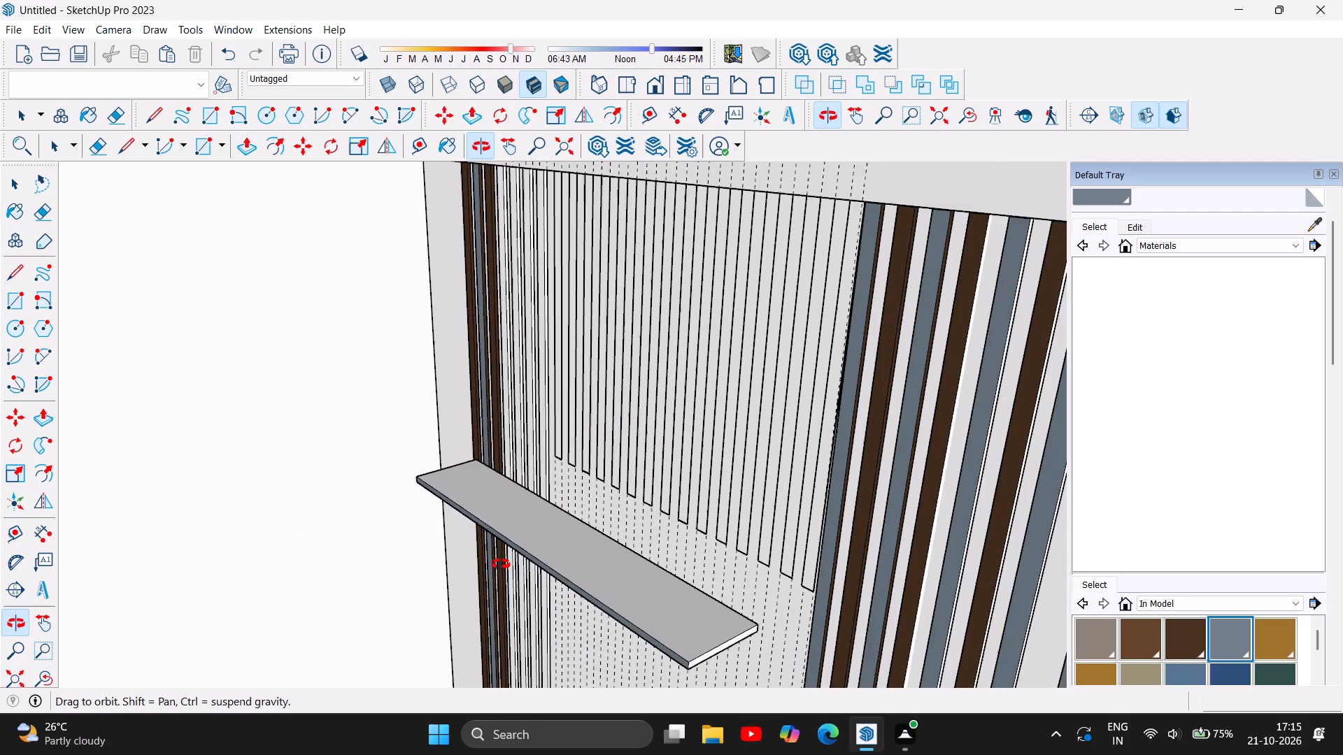
left_click_drag(501, 564, 902, 534)
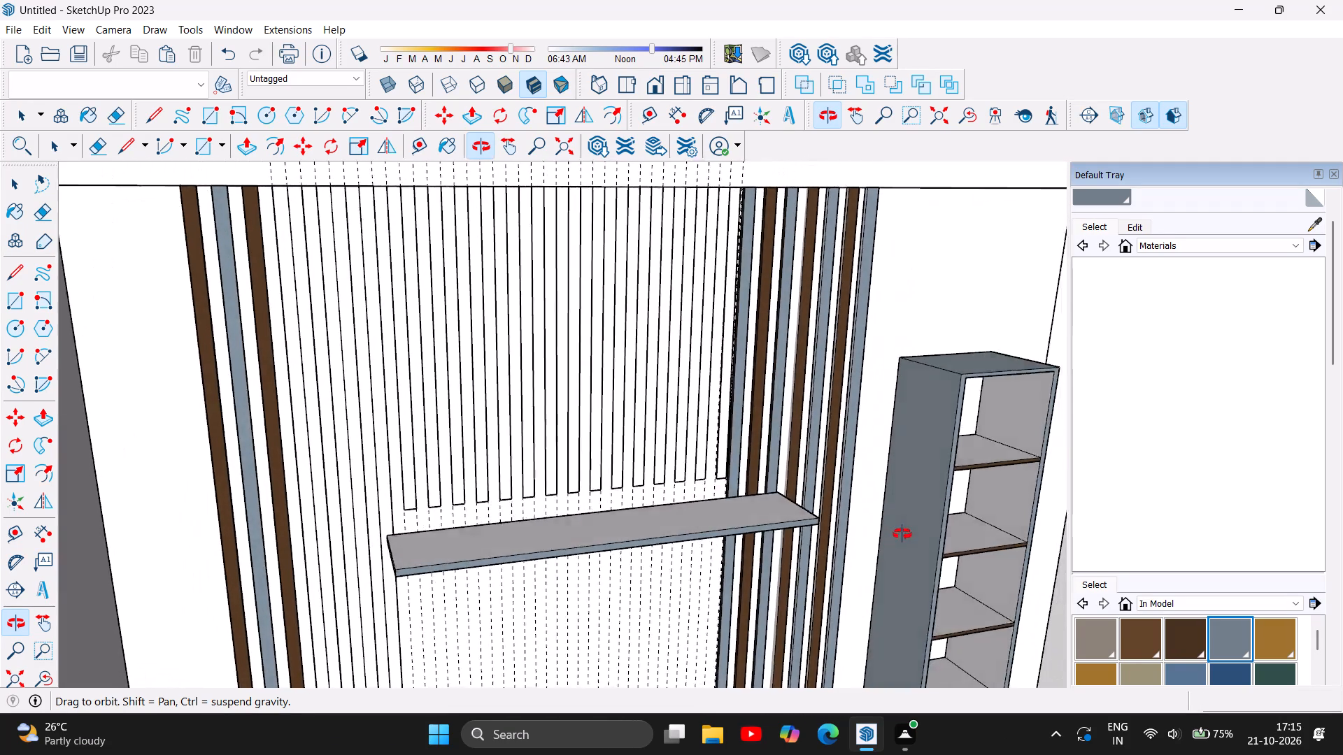
left_click_drag(902, 534, 477, 522)
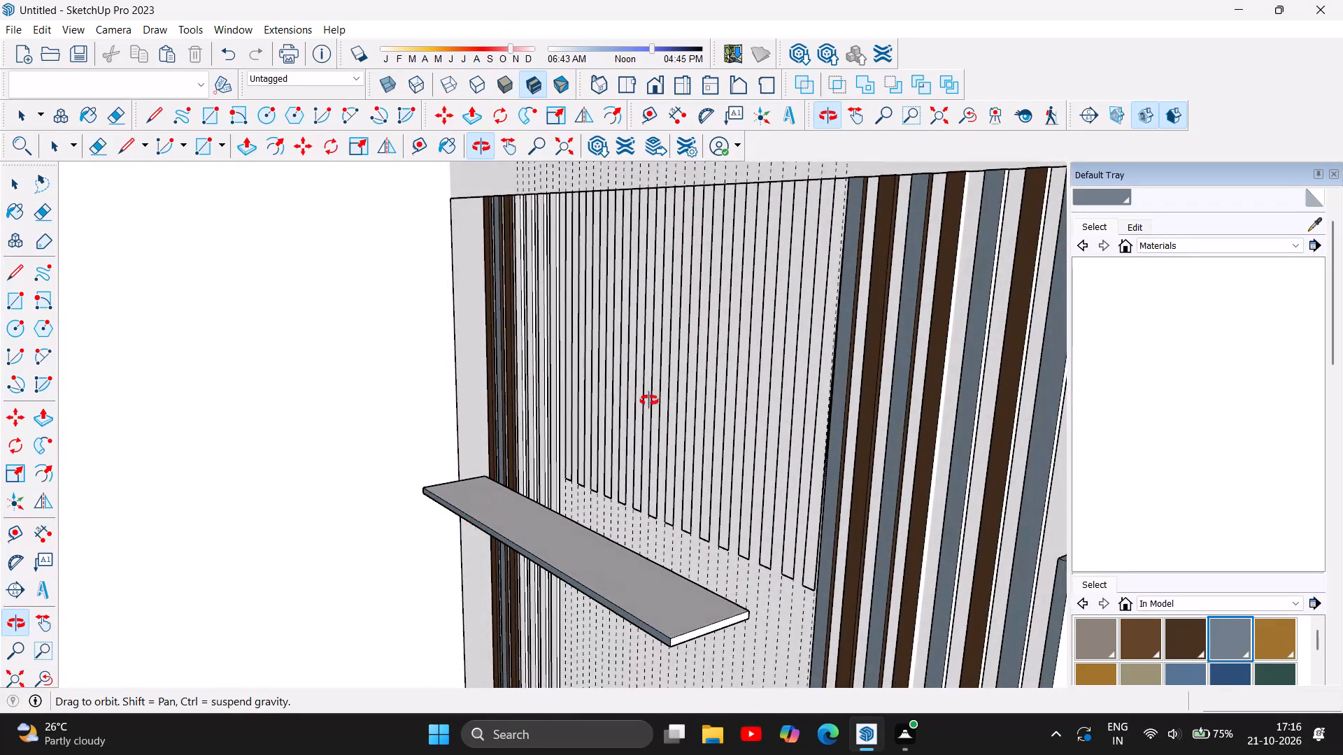
left_click_drag(653, 396, 479, 542)
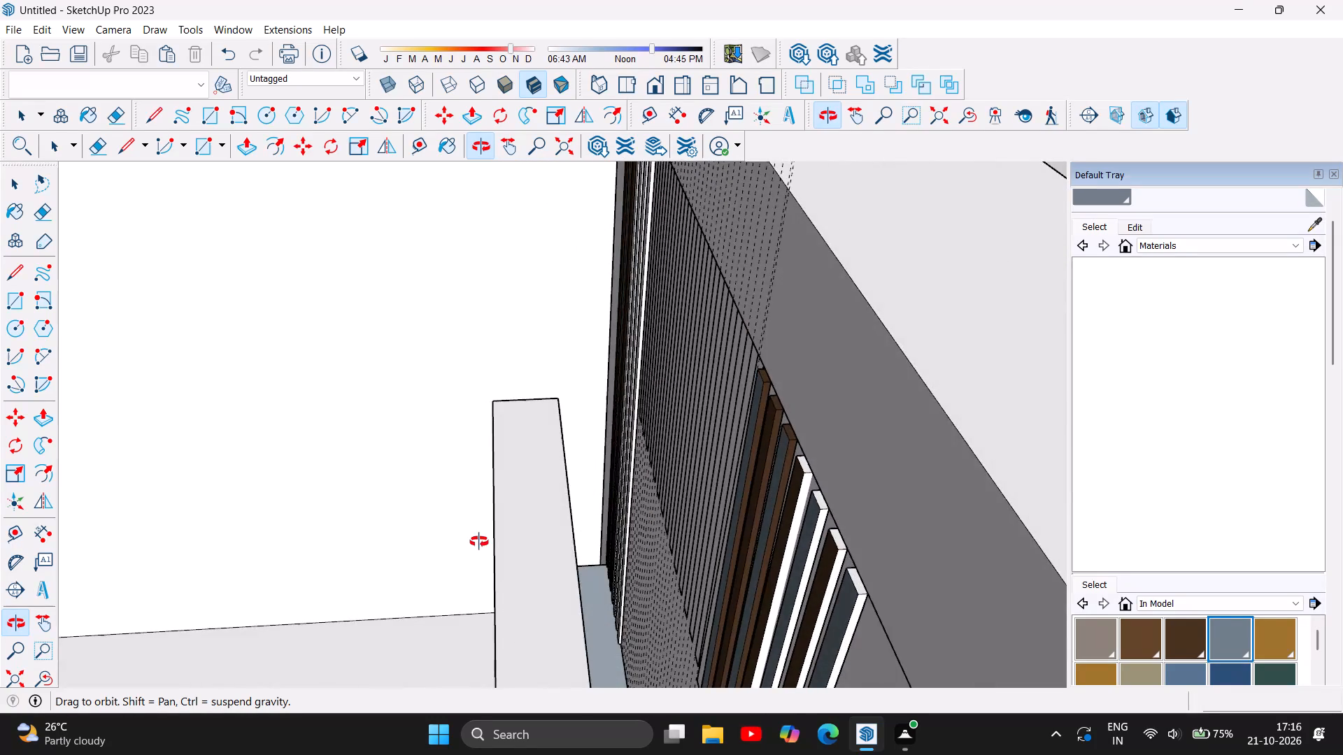
left_click_drag(479, 542, 633, 603)
scroll(645, 214, "up", 4)
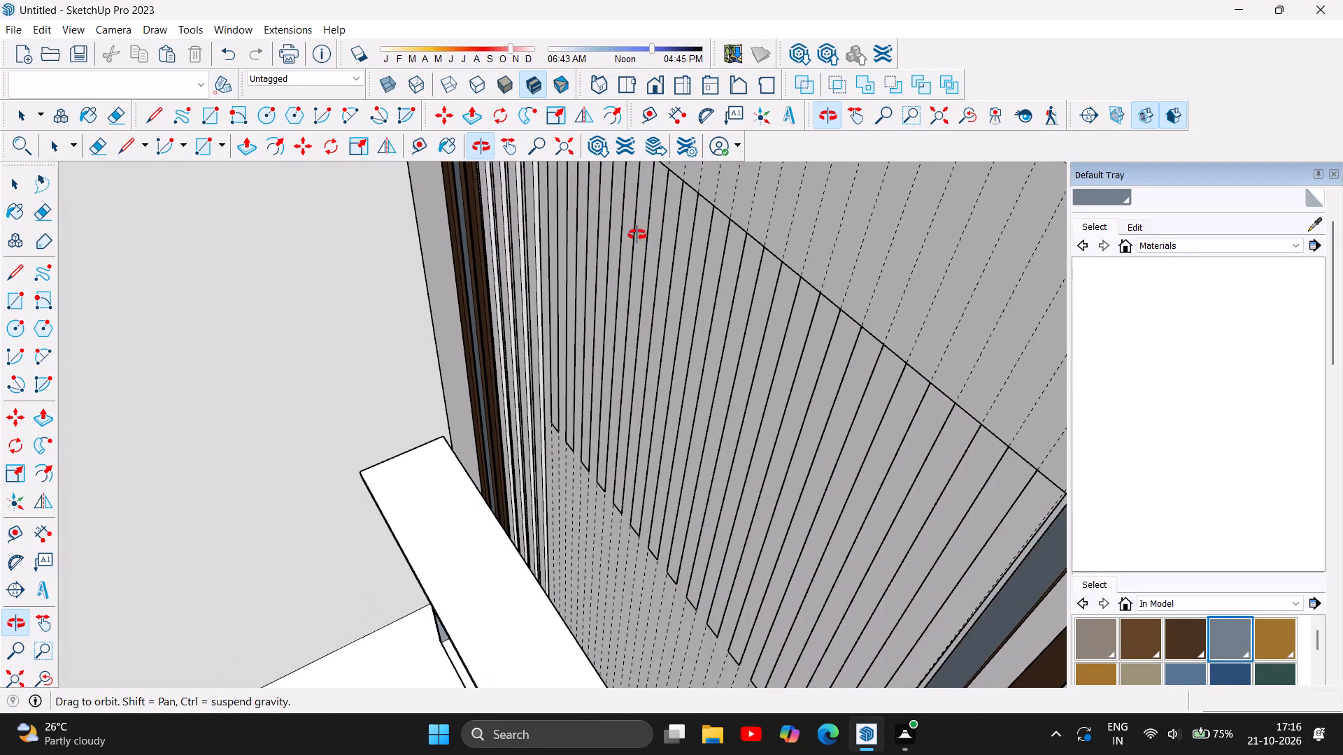
Push/Pull the first two flat short slat rectangles, adjoining the extruded full-height slats at the shelf's end, out 0.5" each.
scroll(625, 285, "up", 6)
scroll(539, 481, "up", 2)
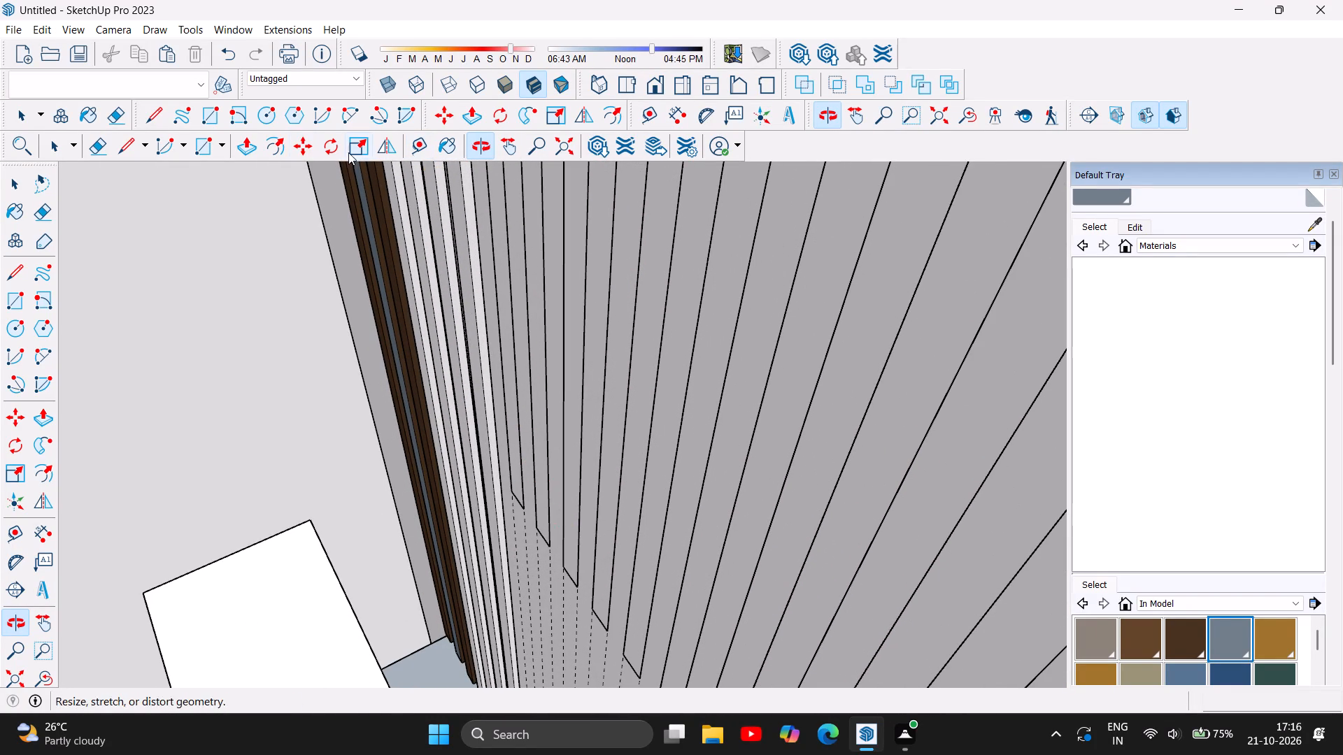
left_click(243, 152)
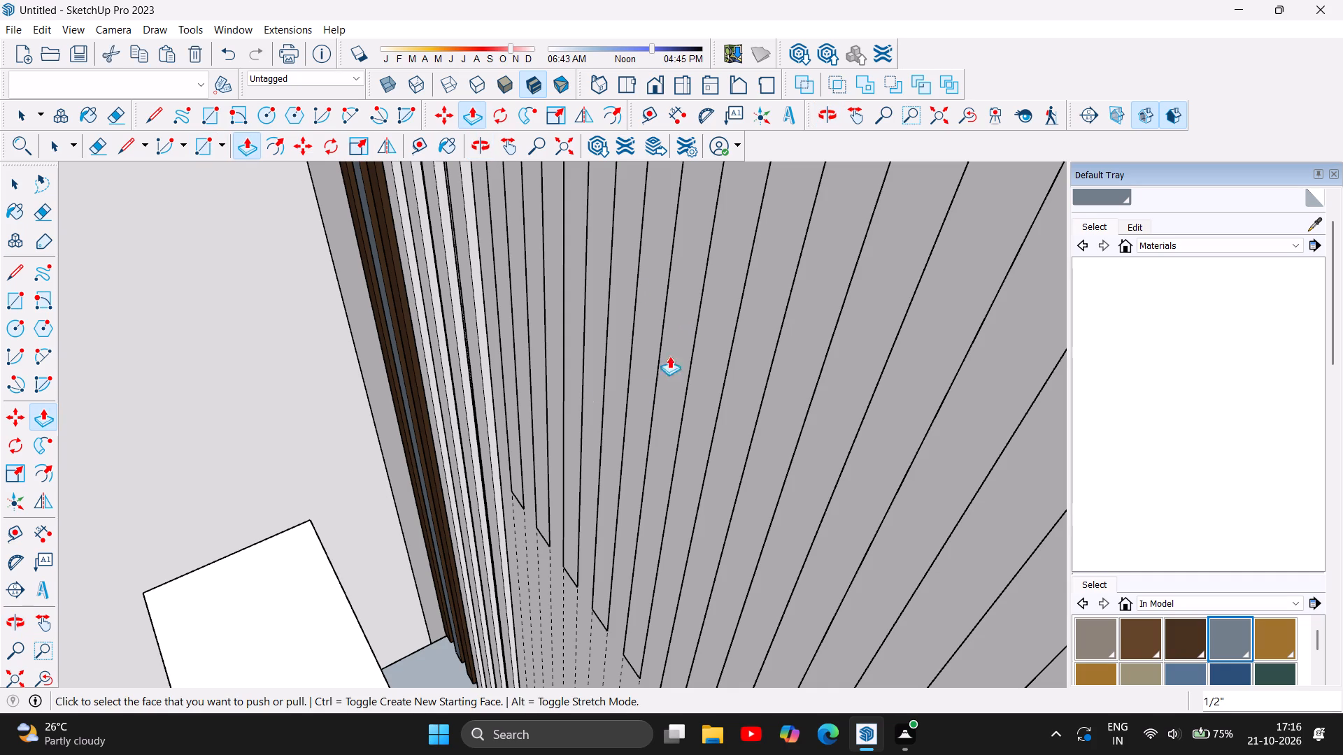
scroll(505, 405, "up", 7)
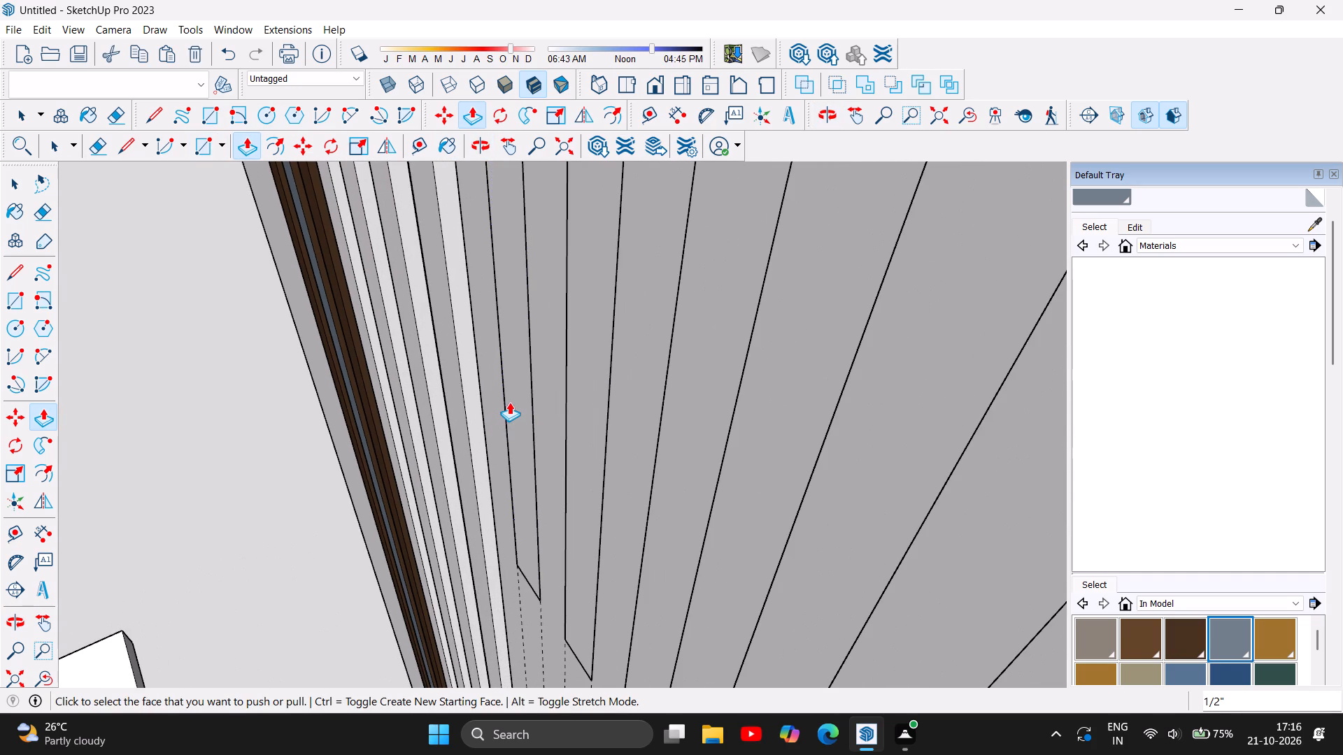
scroll(518, 377, "down", 5)
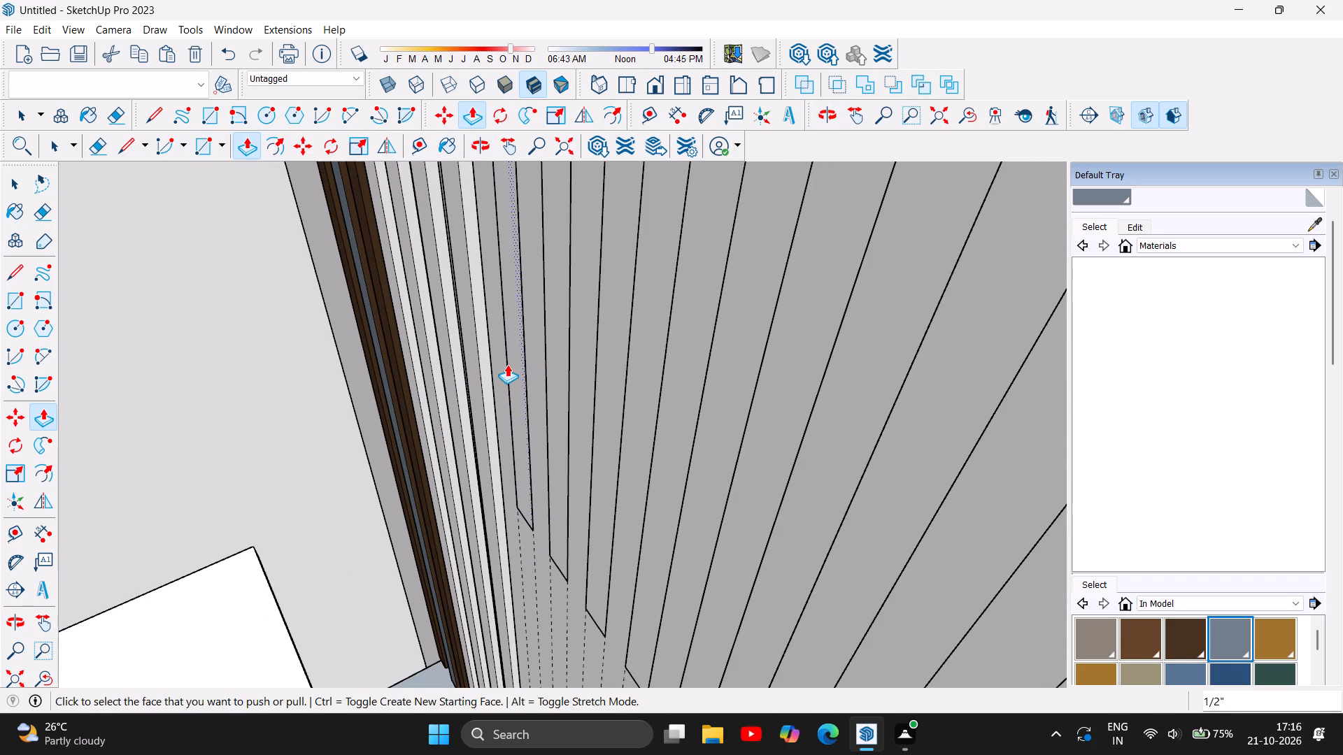
left_click(507, 364)
type("0.5")
key("Return")
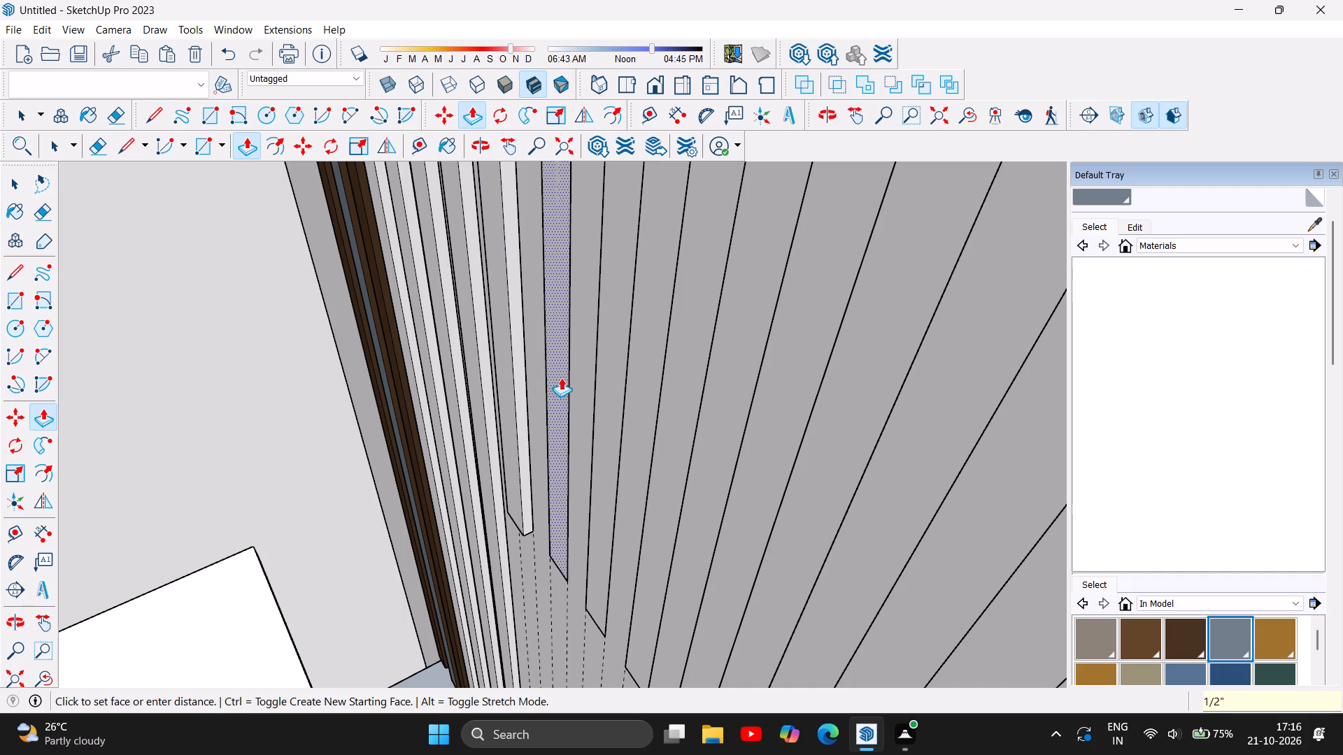
left_click(561, 377)
type("0.5")
key("Return")
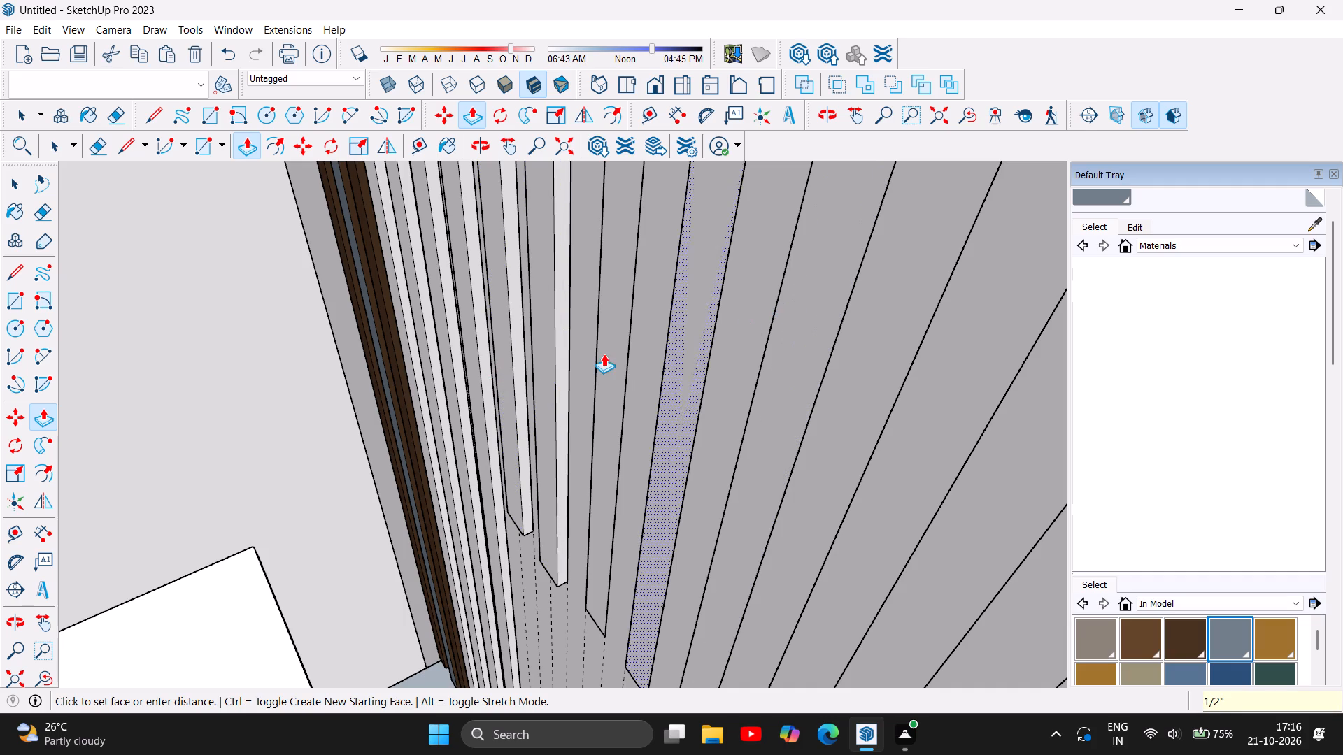
Push/Pull the next three short slat rectangles, continuing toward the coloured slats on the near side, out 0.5" each.
scroll(604, 409, "down", 5)
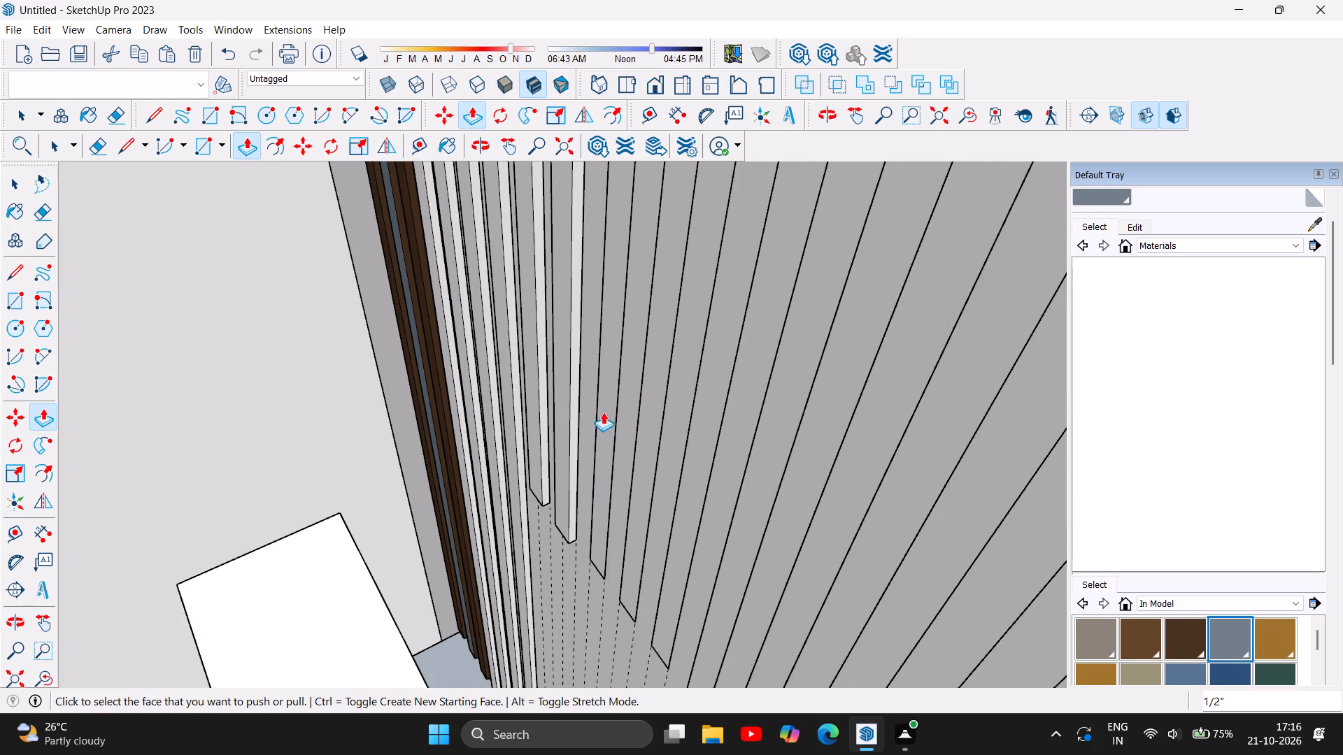
left_click(604, 446)
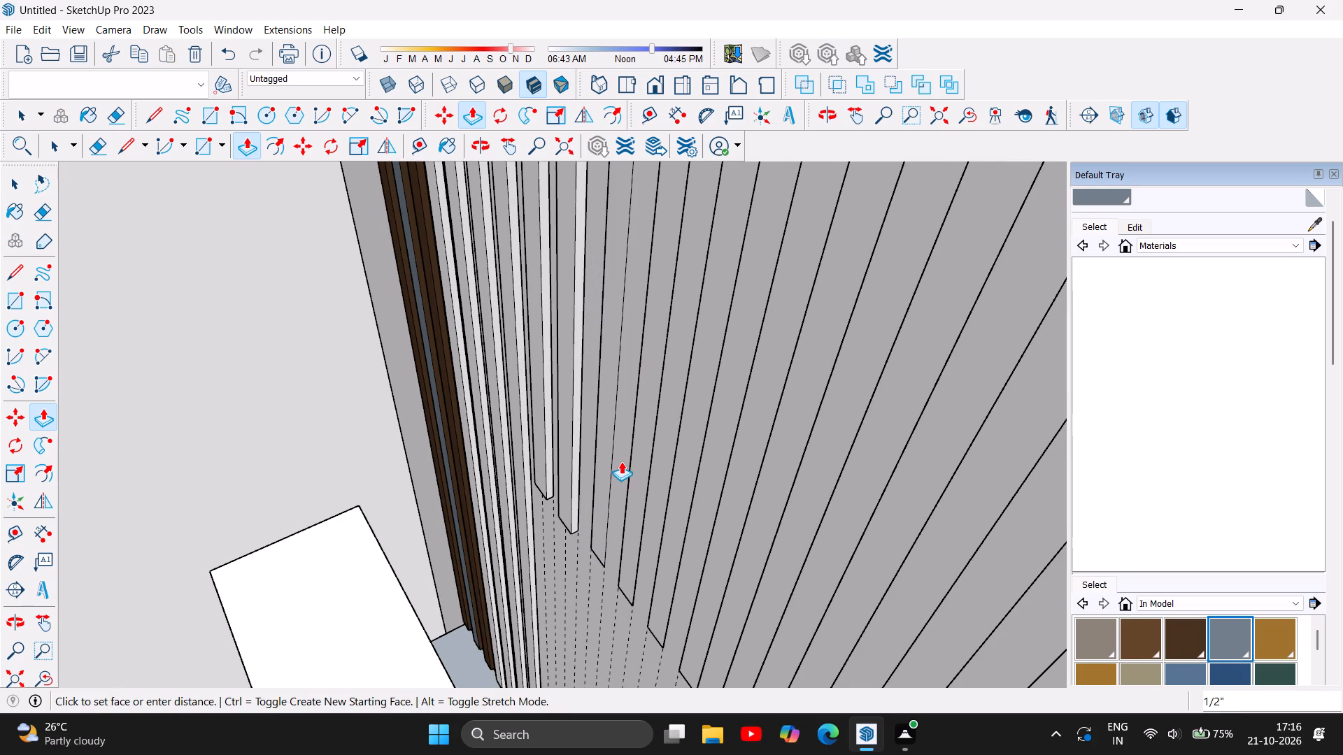
type("0.5")
key("Return")
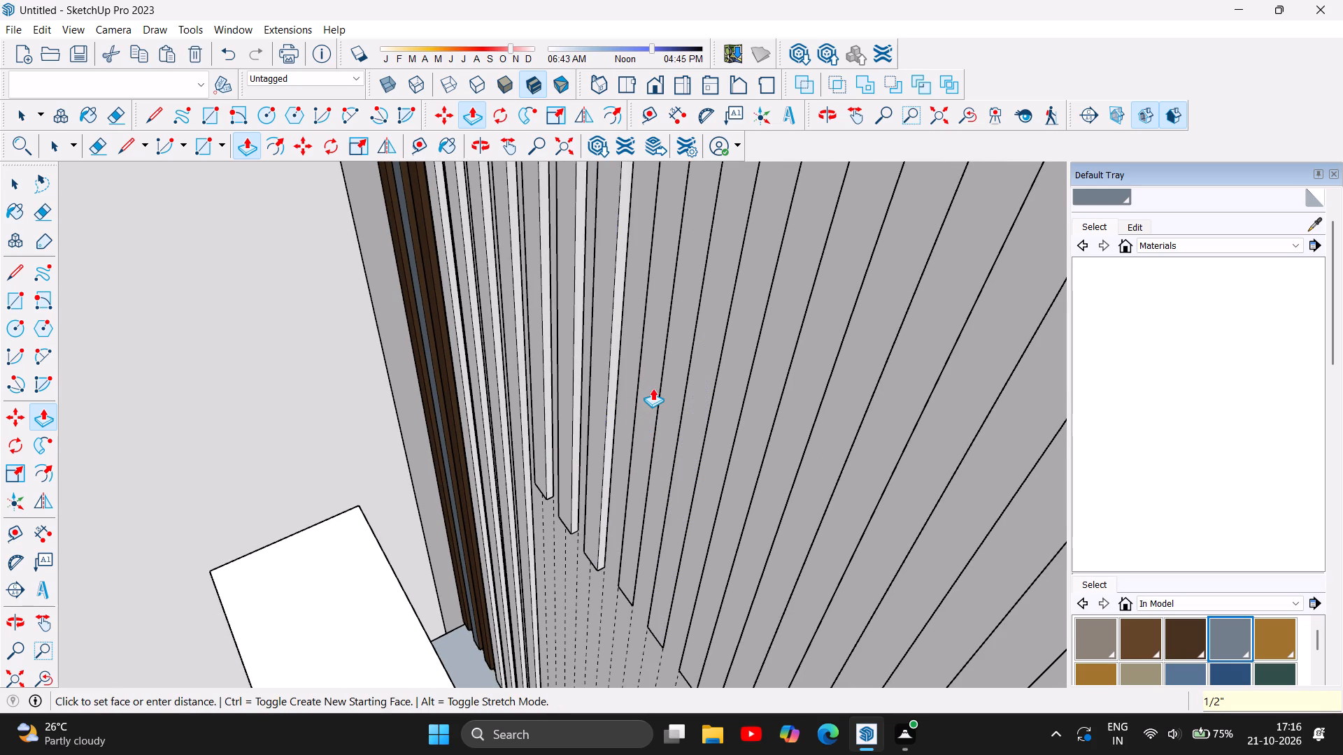
scroll(650, 392, "up", 4)
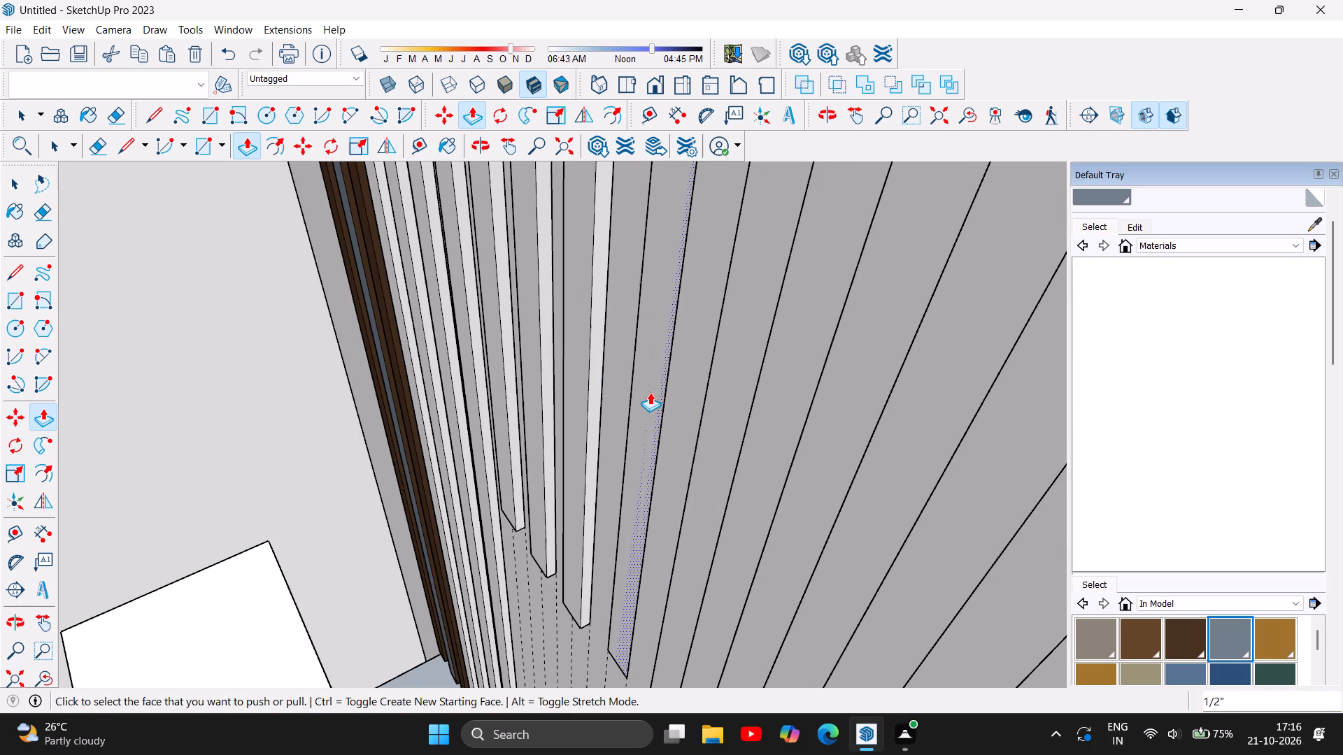
left_click(643, 387)
type("0.5")
key("Return")
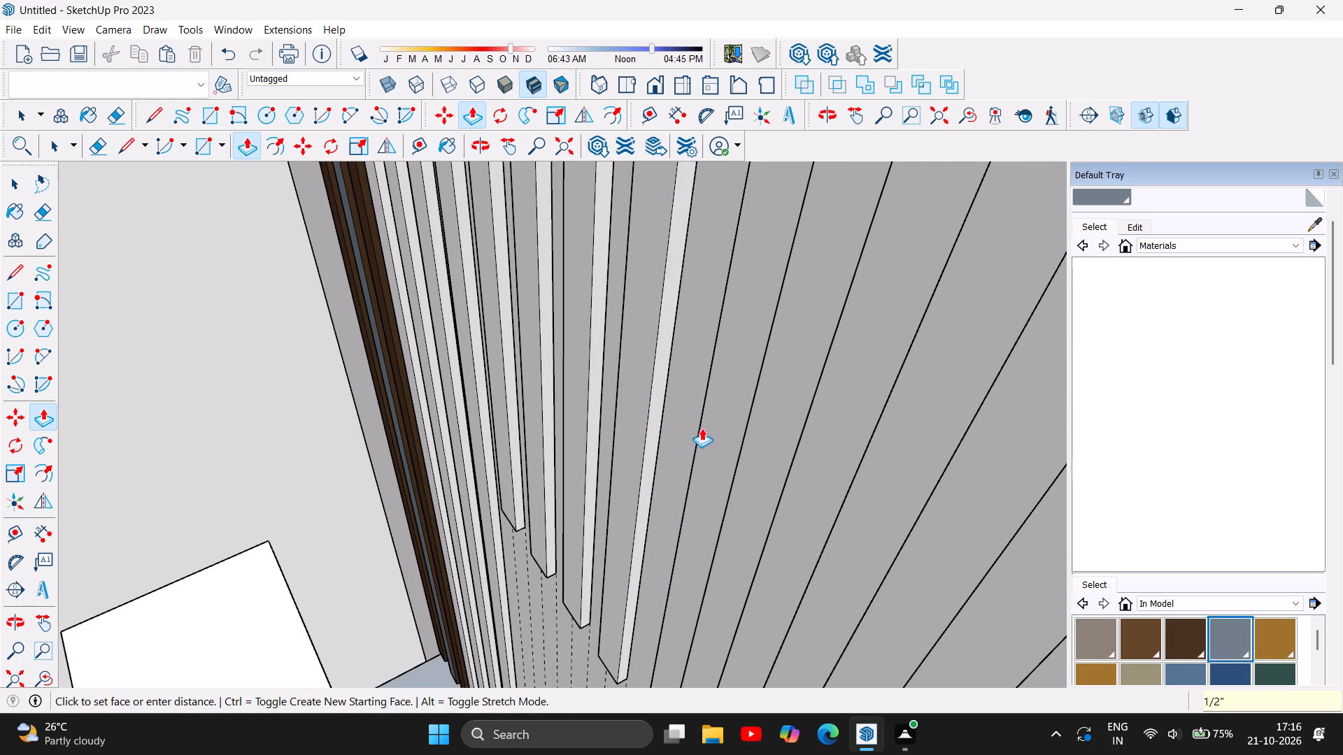
left_click(711, 427)
type("0.5")
key("Return")
Push/Pull the sixth short slat rectangle, beside the five already extruded short slats, out 0.5".
scroll(445, 285, "down", 5)
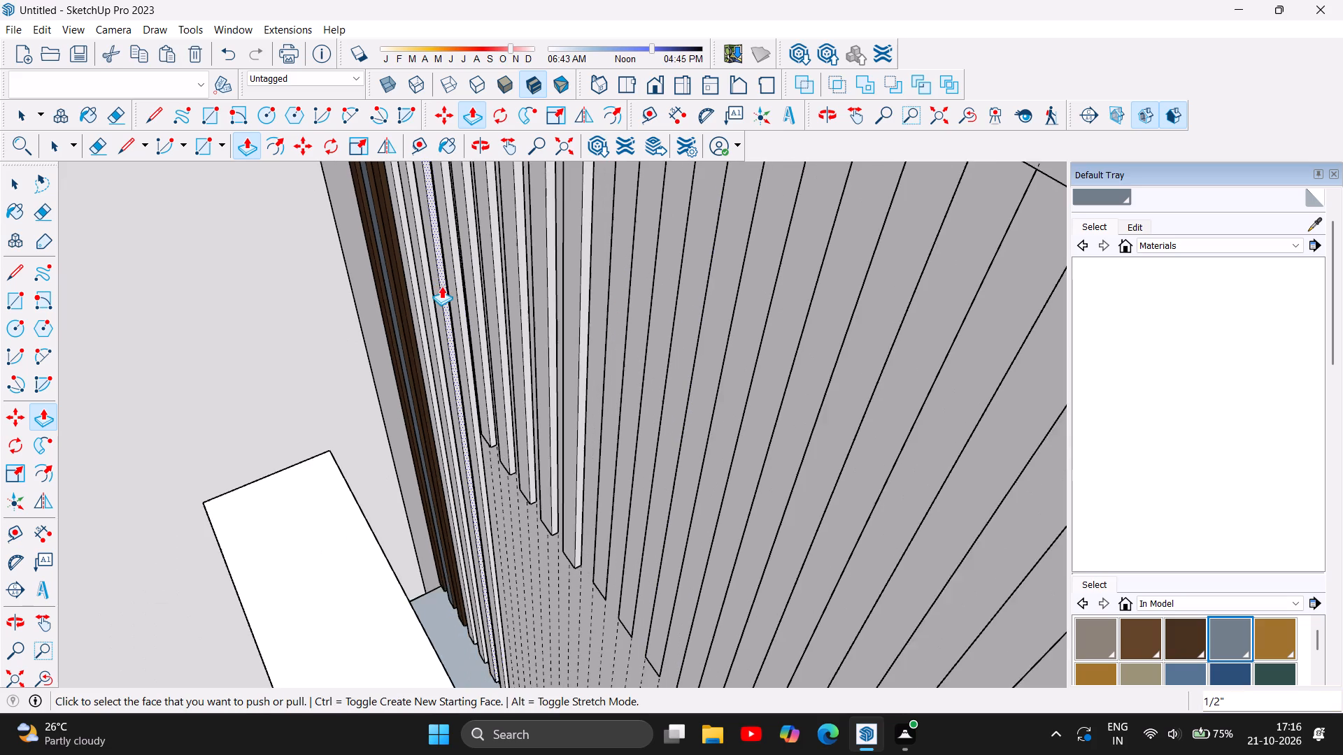
scroll(429, 302, "down", 3)
scroll(521, 475, "up", 7)
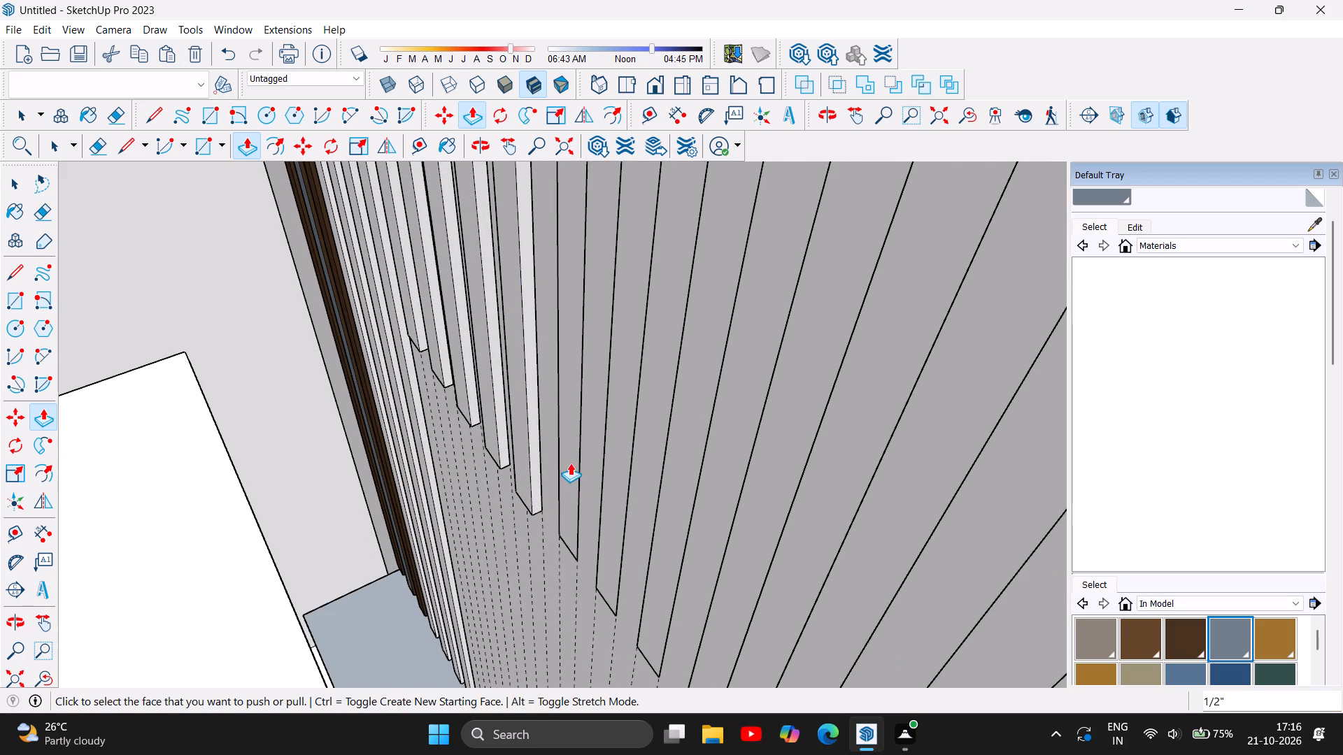
scroll(566, 455, "up", 7)
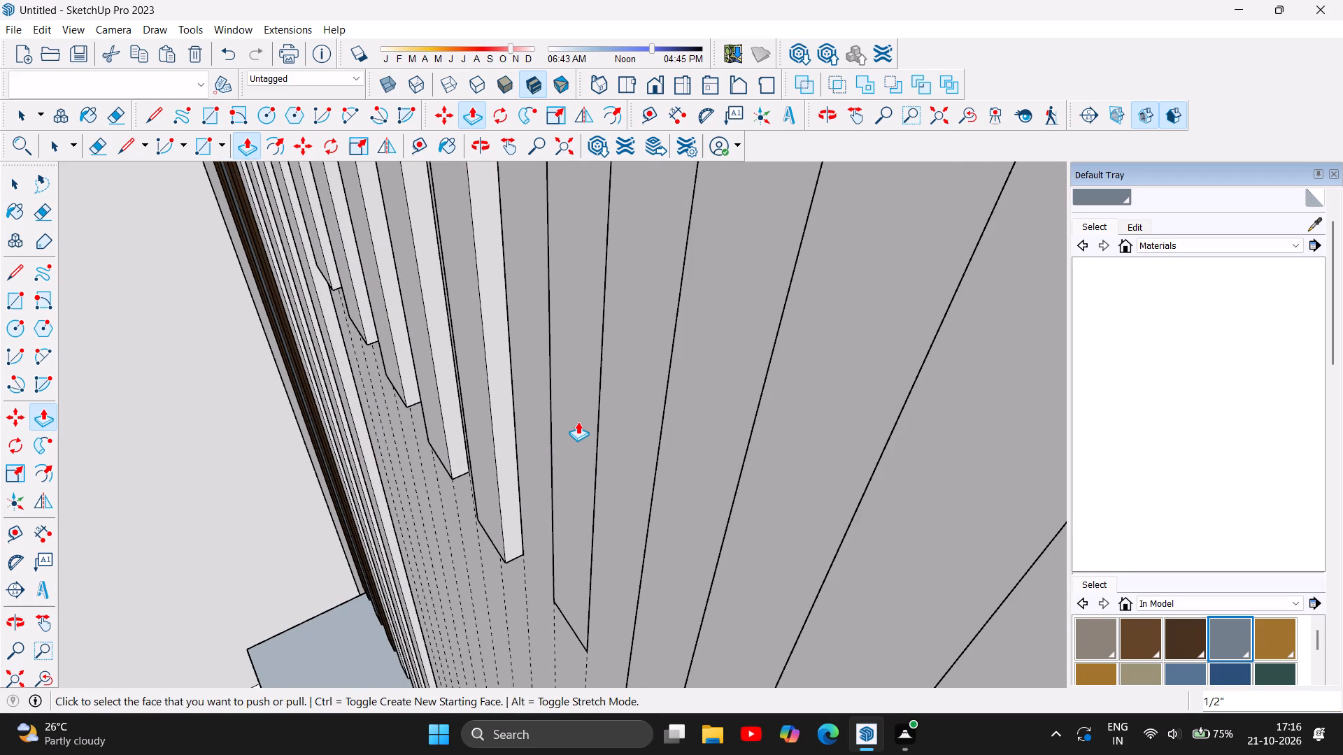
scroll(580, 416, "down", 5)
left_click(574, 391)
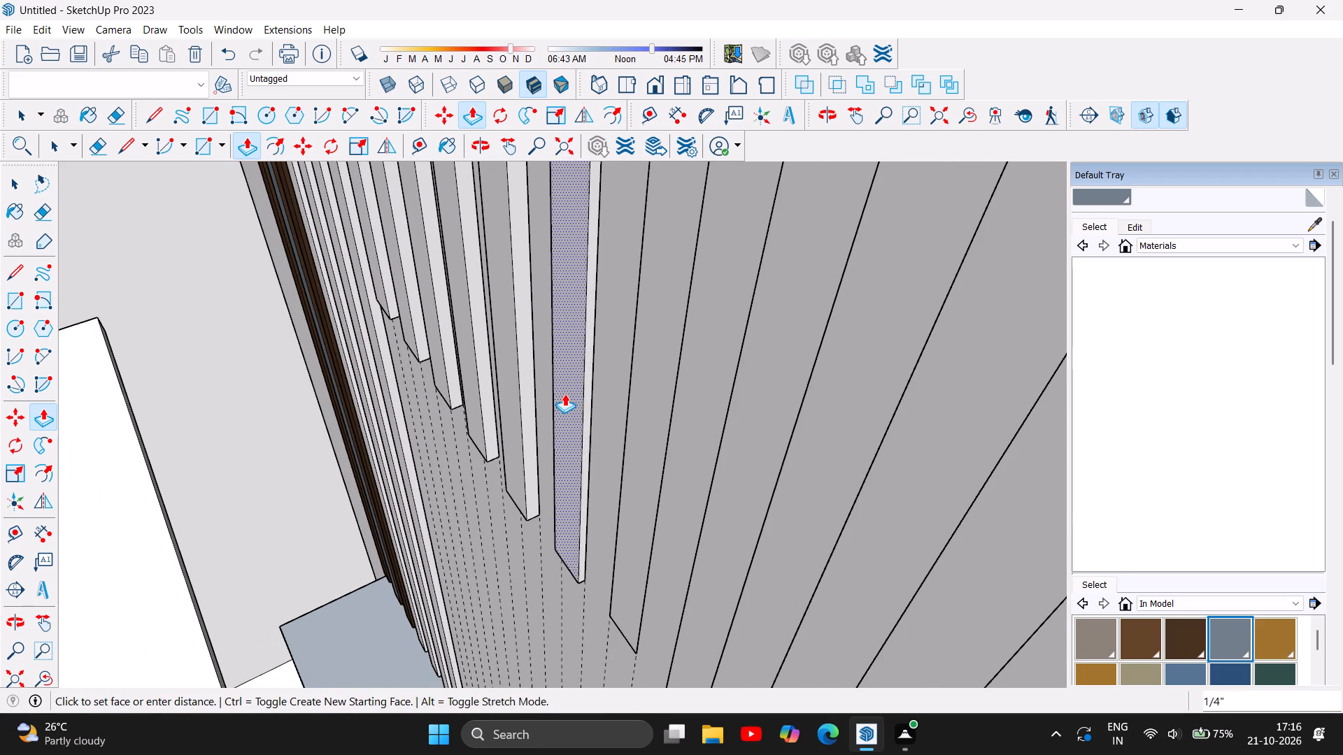
type("0.5")
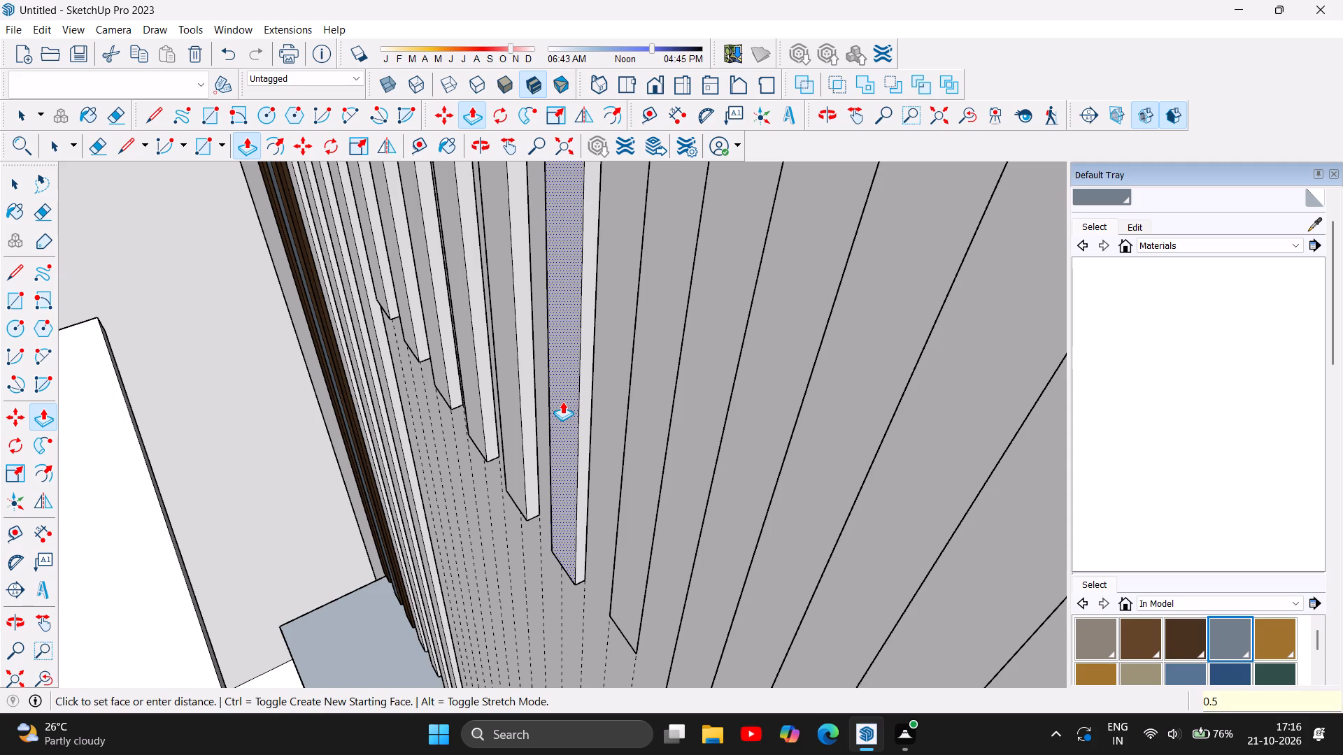
key("Return")
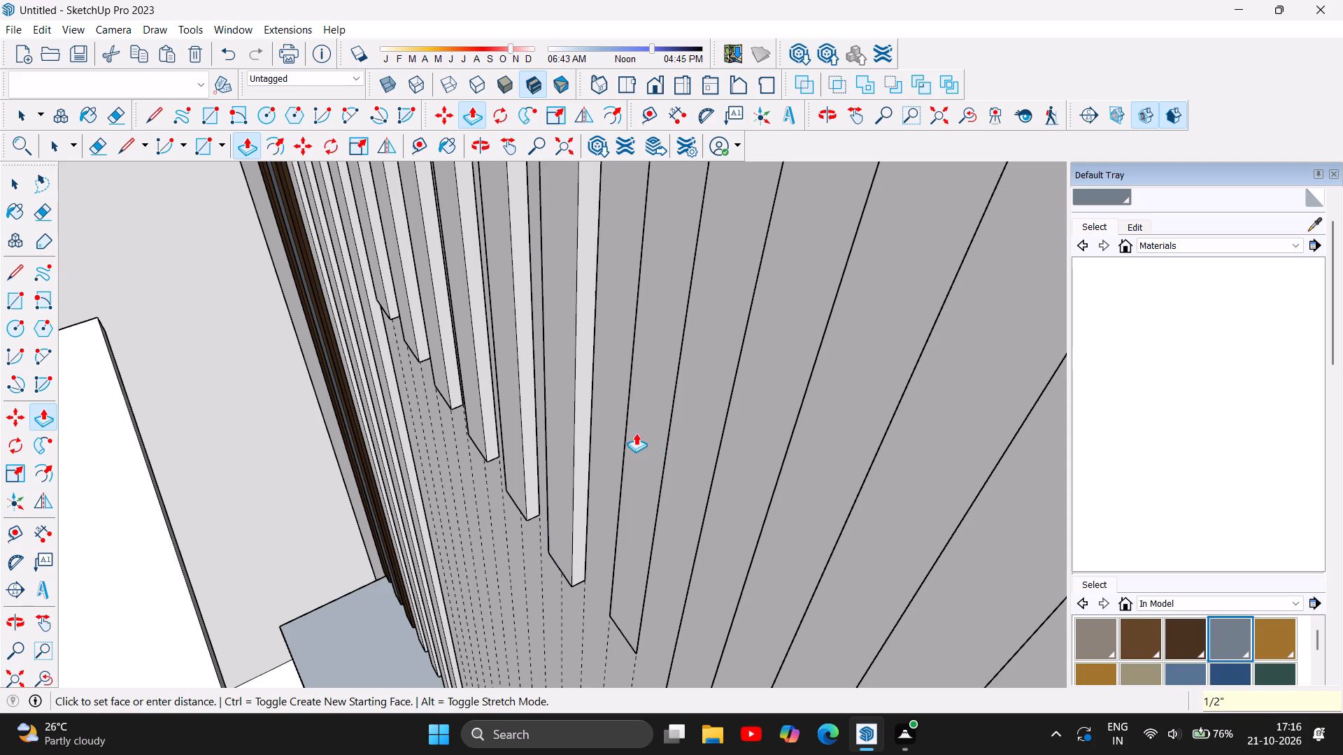
Push/Pull the seventh and eighth short slat rectangles out 0.5" each.
left_click(636, 433)
left_click(648, 429)
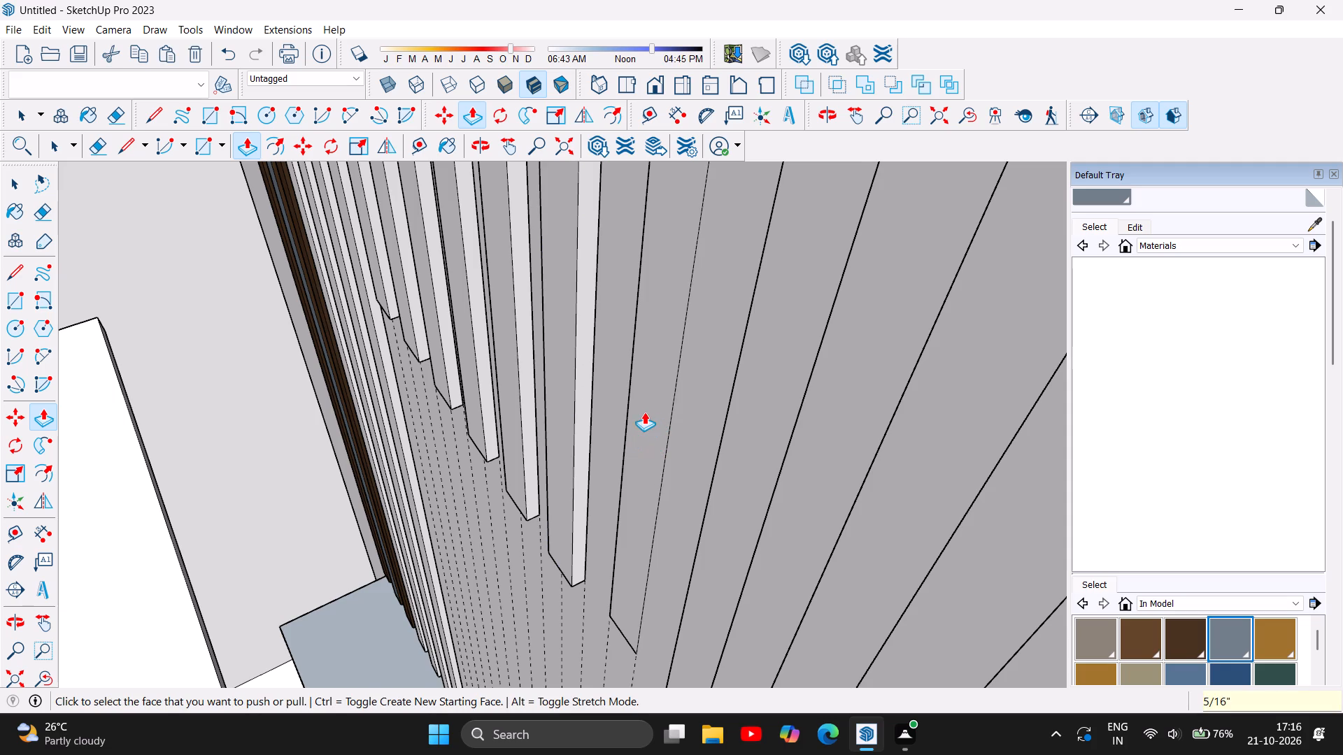
scroll(644, 412, "down", 8)
scroll(638, 398, "up", 6)
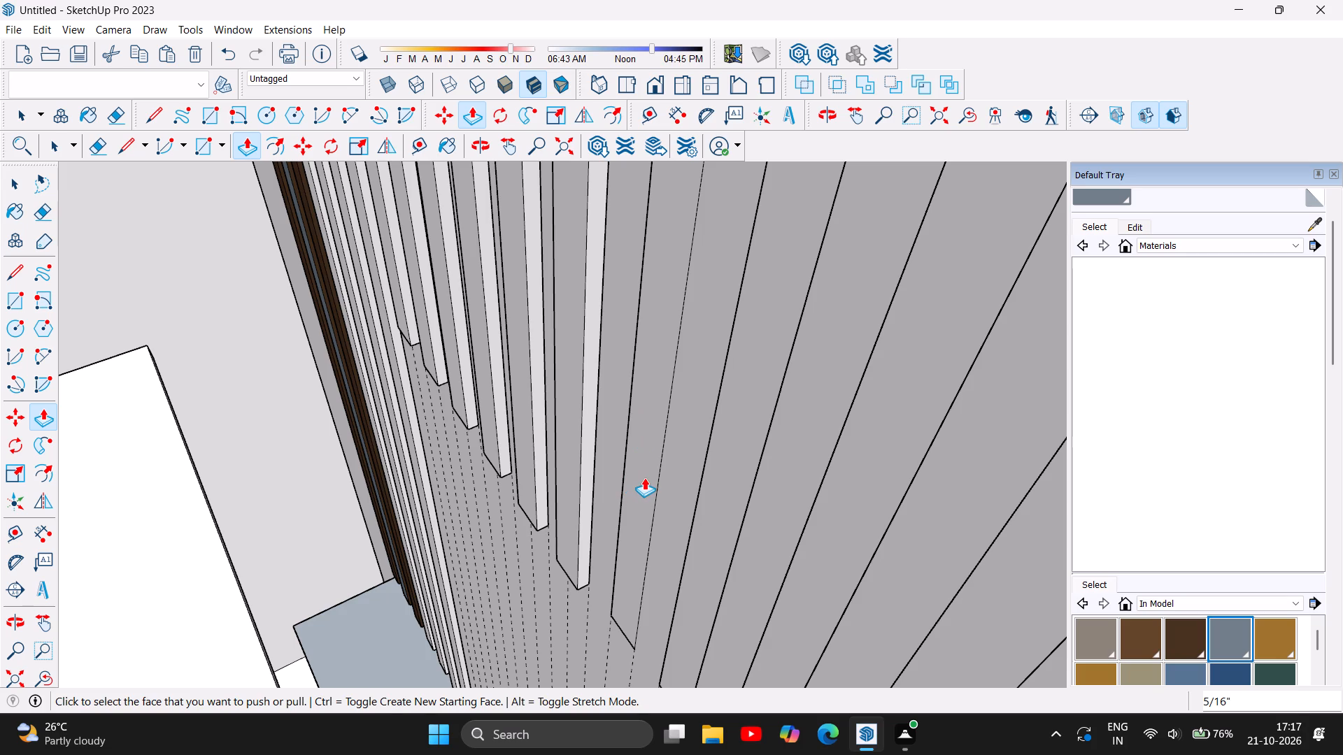
left_click(639, 472)
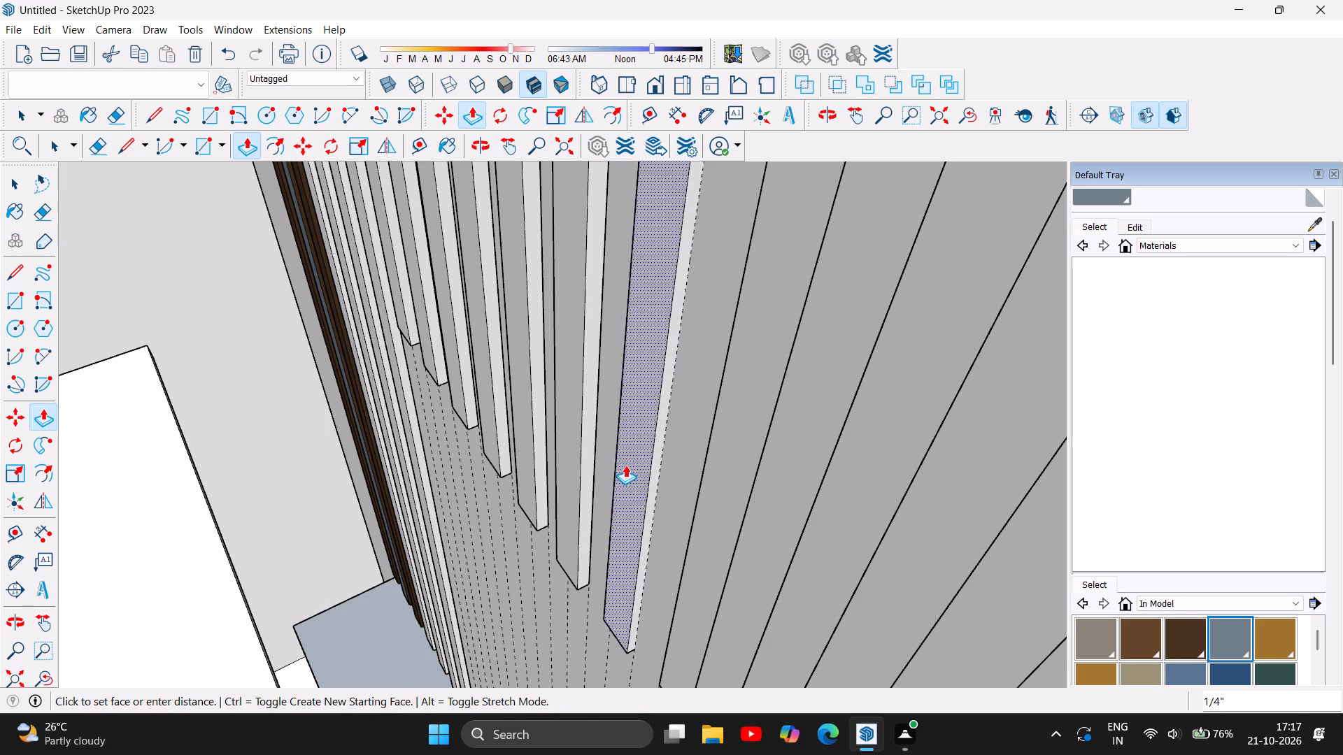
type("0.5")
key("Return")
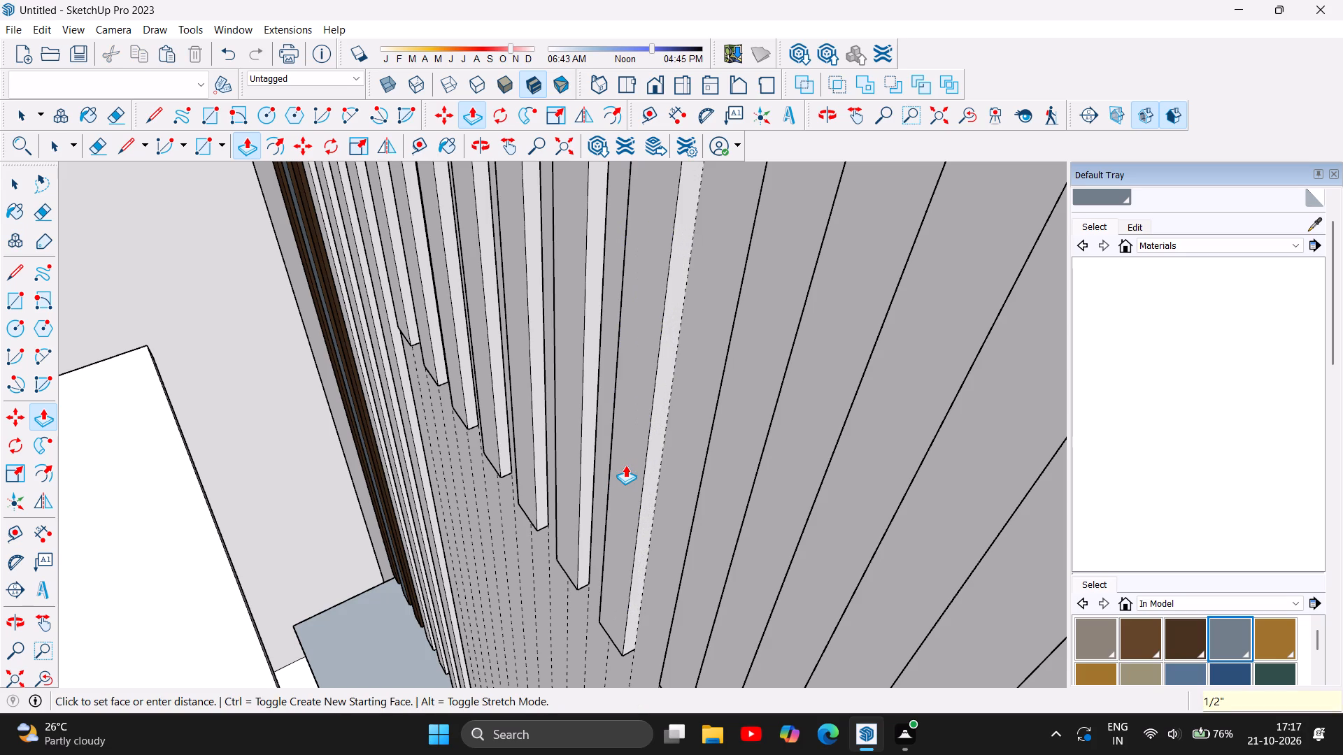
left_click(720, 482)
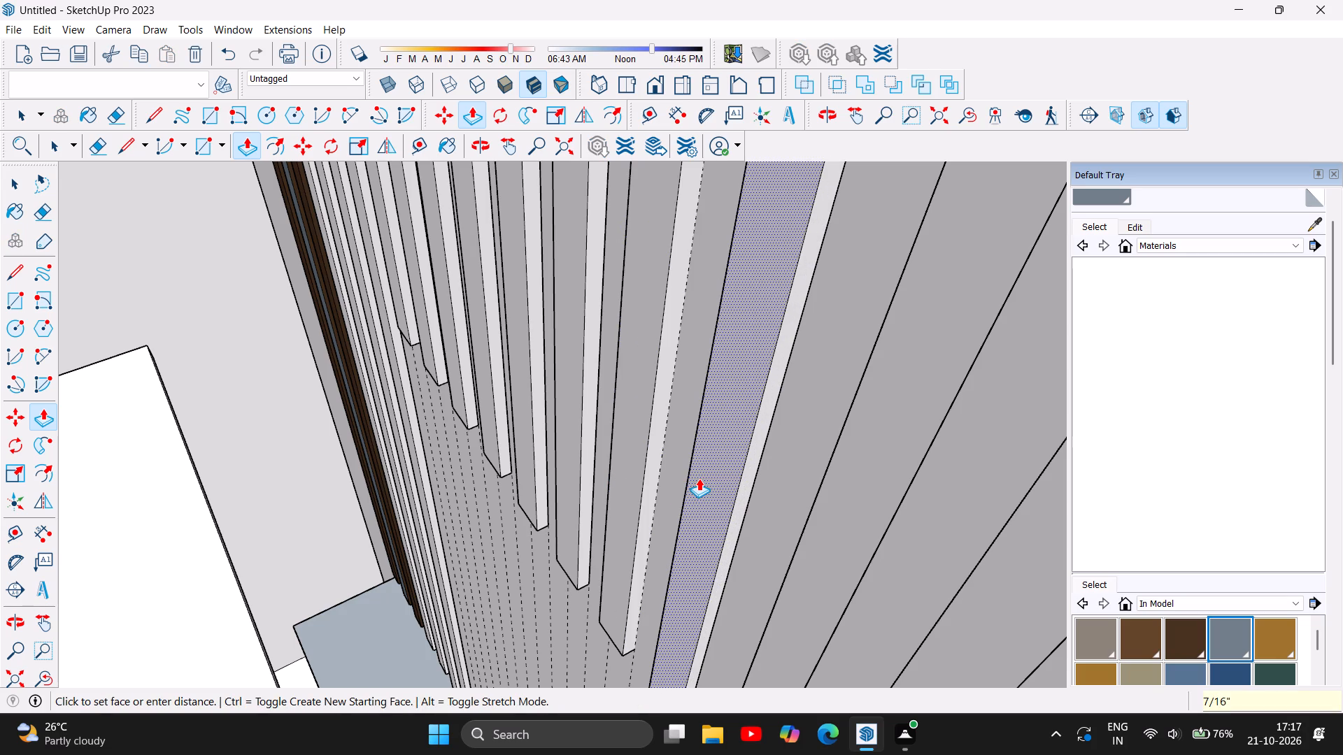
type("0.5")
key("Return")
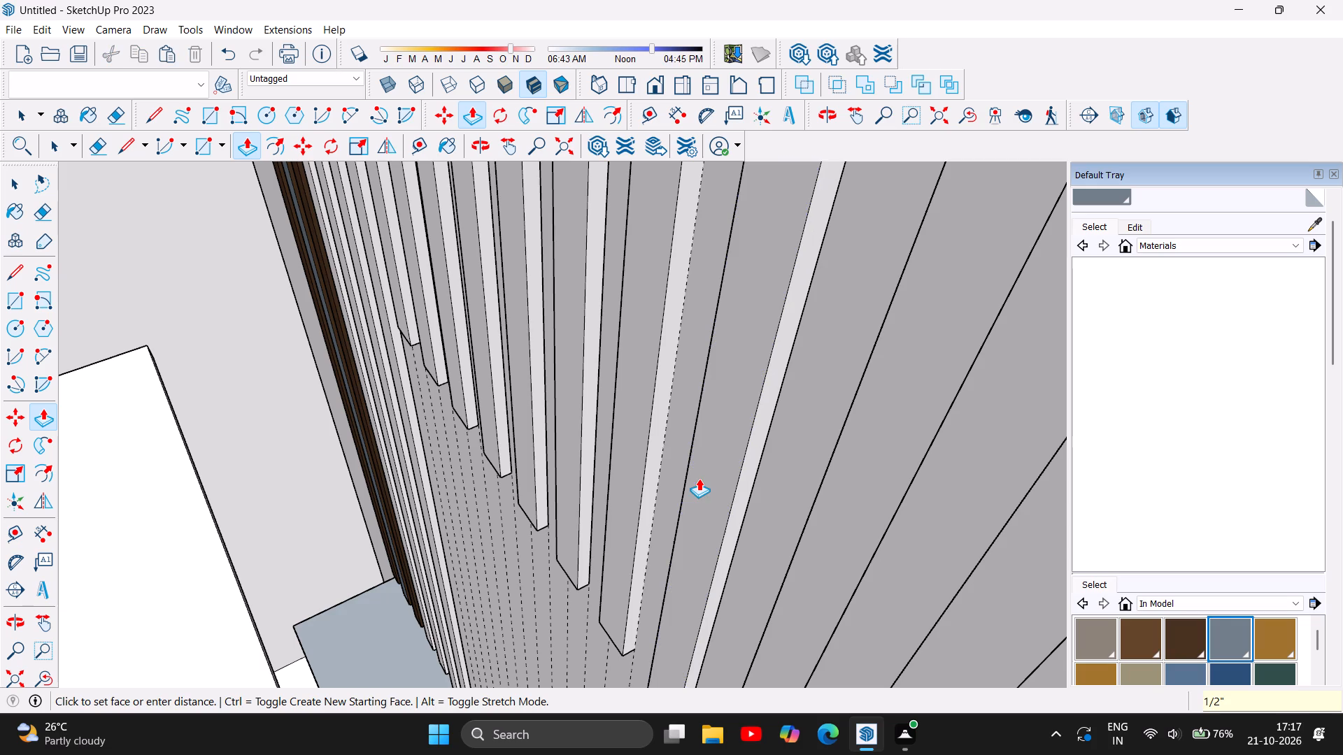
Push/Pull the ninth and tenth short slat rectangles, next to the extruded short slats, out 0.5" each.
scroll(485, 364, "down", 9)
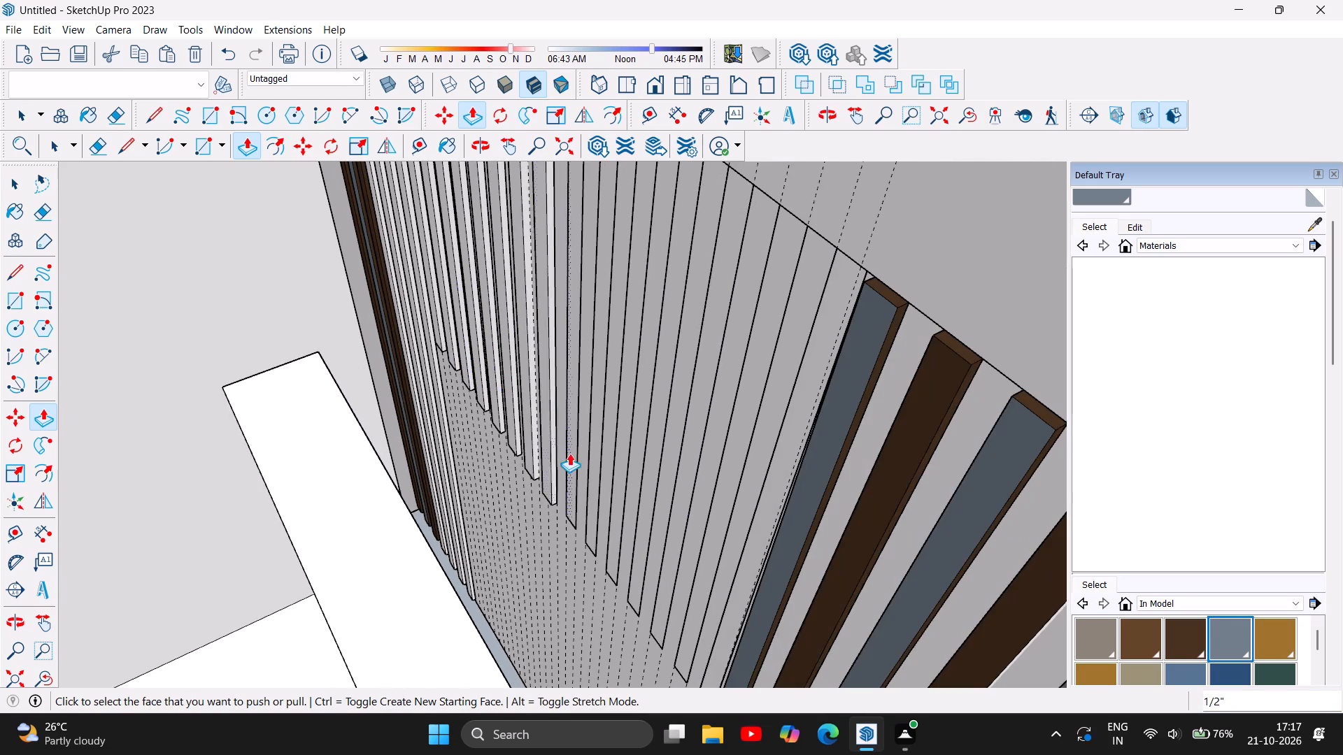
scroll(569, 453, "up", 5)
left_click(576, 456)
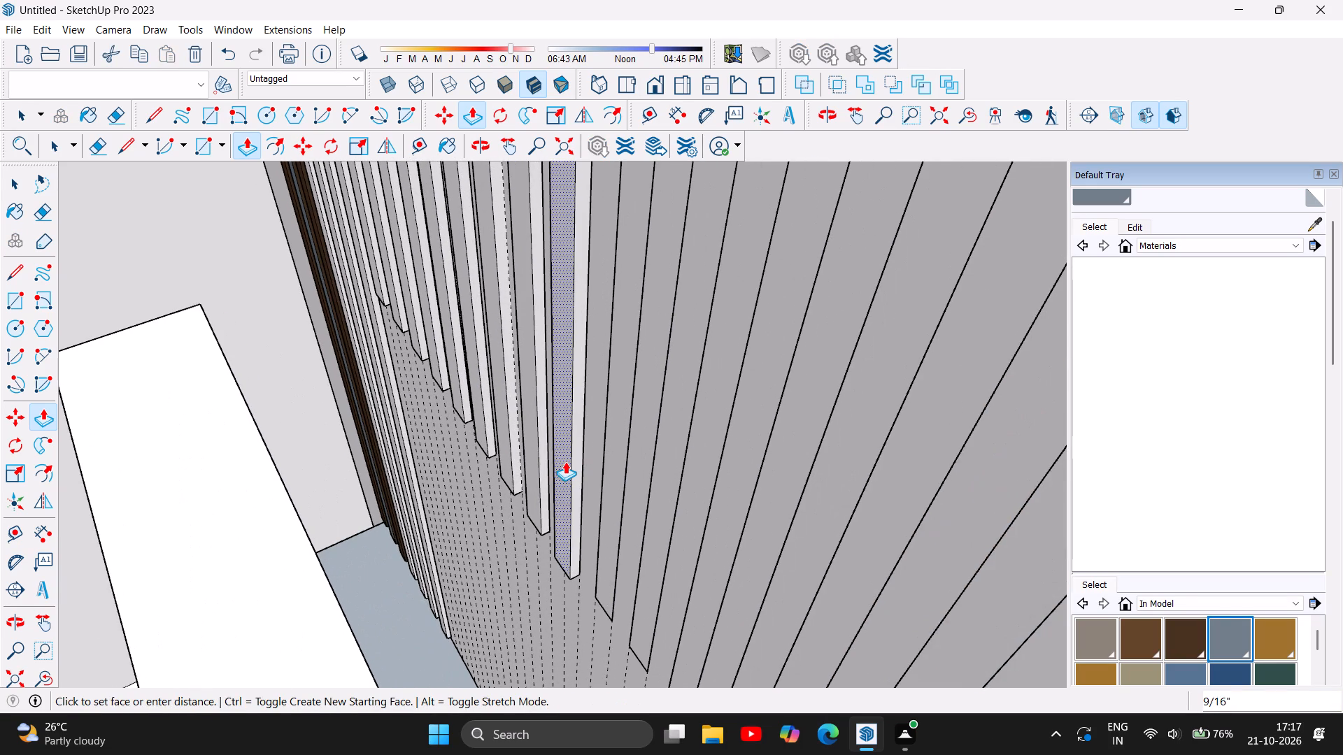
type("0.5")
key("Return")
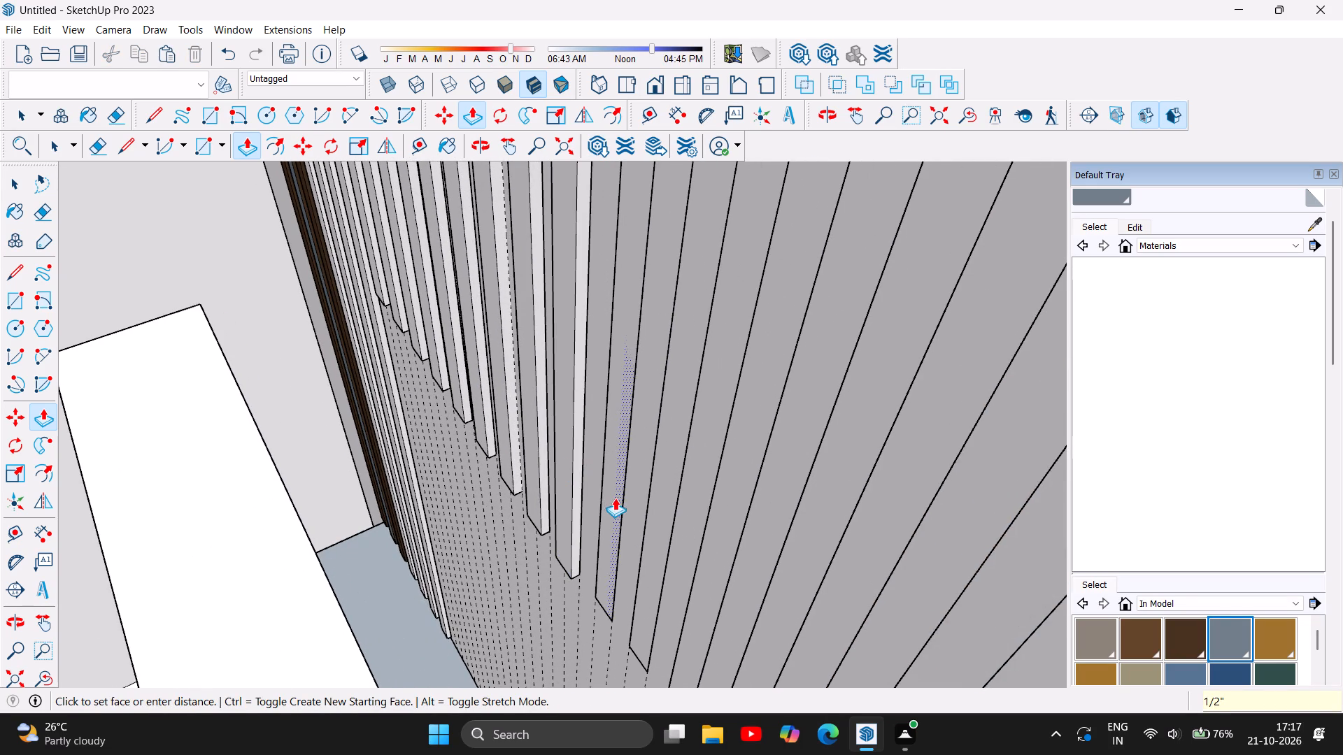
left_click(613, 498)
type("0.5")
key("Return")
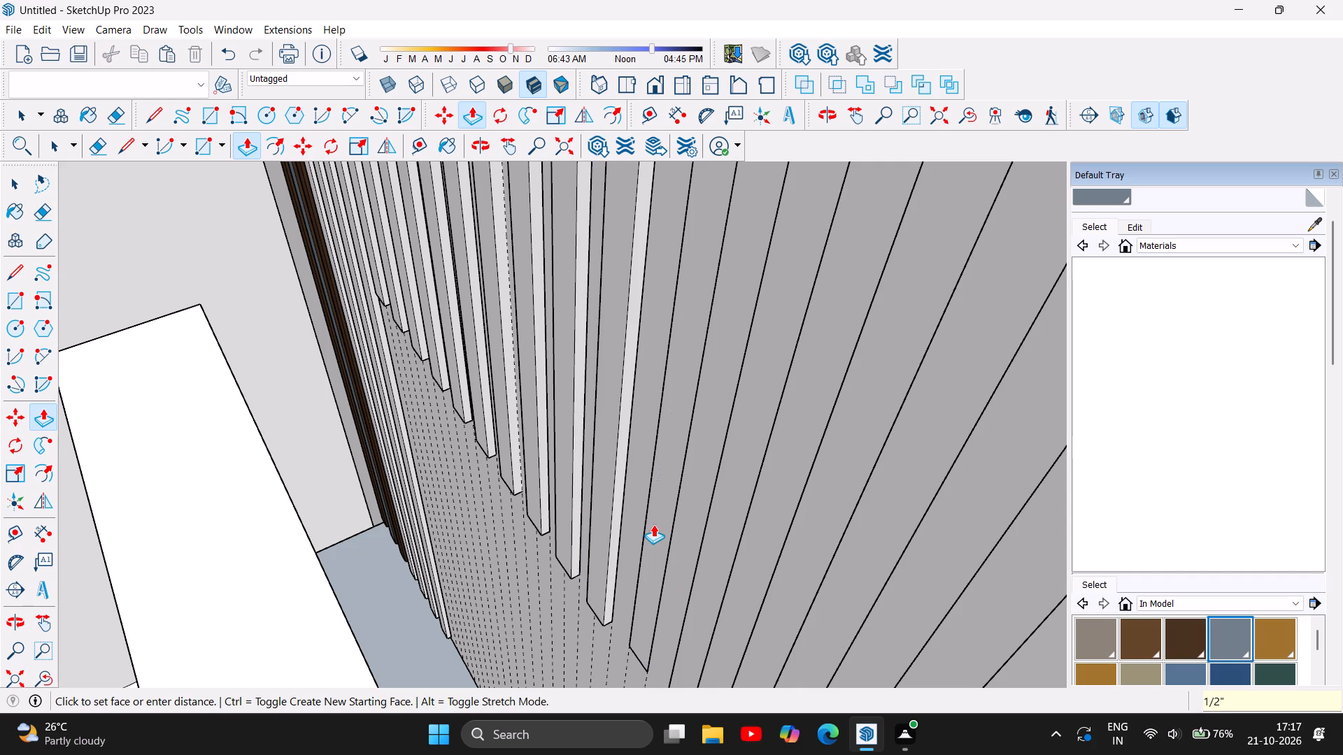
Push/Pull the following three short slat rectangles out 0.5" each, leaving two flat ones before the near blue-grey slat.
left_click(653, 524)
type("0.5")
key("Return")
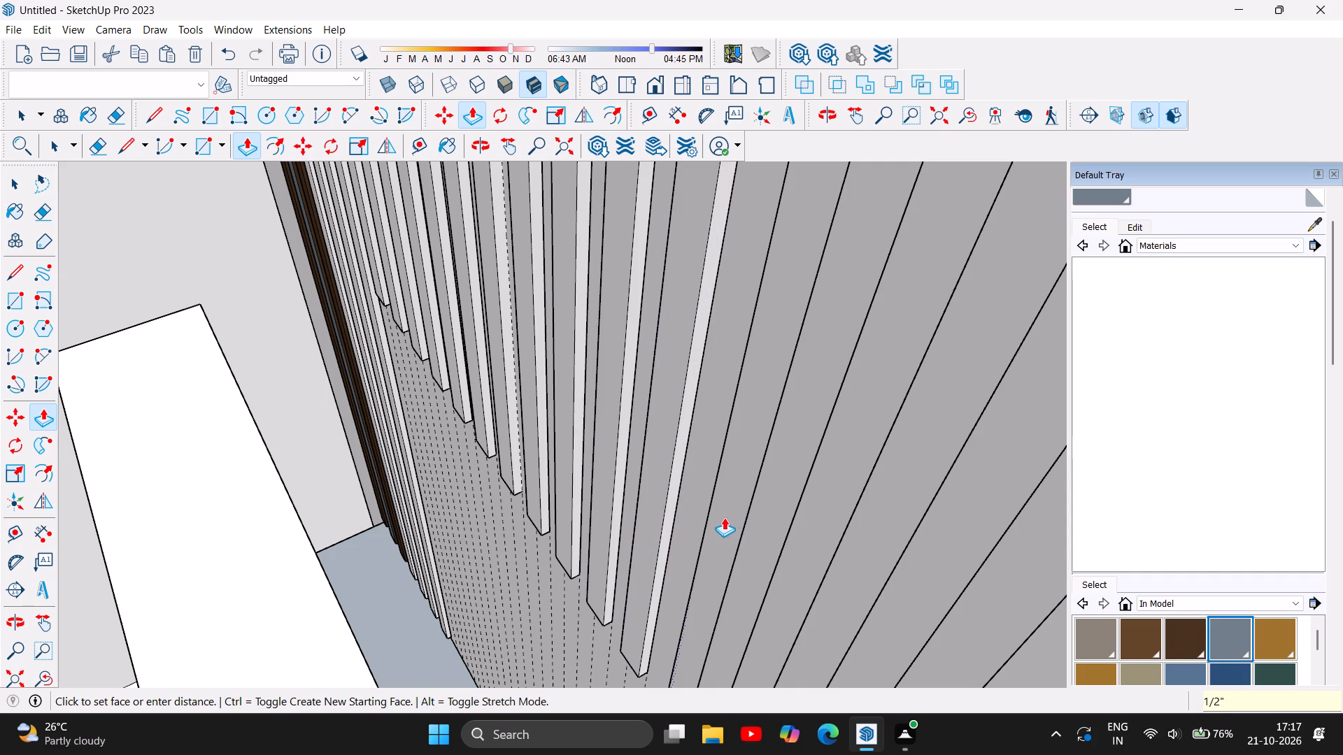
left_click(724, 517)
type("0.5")
key("Return")
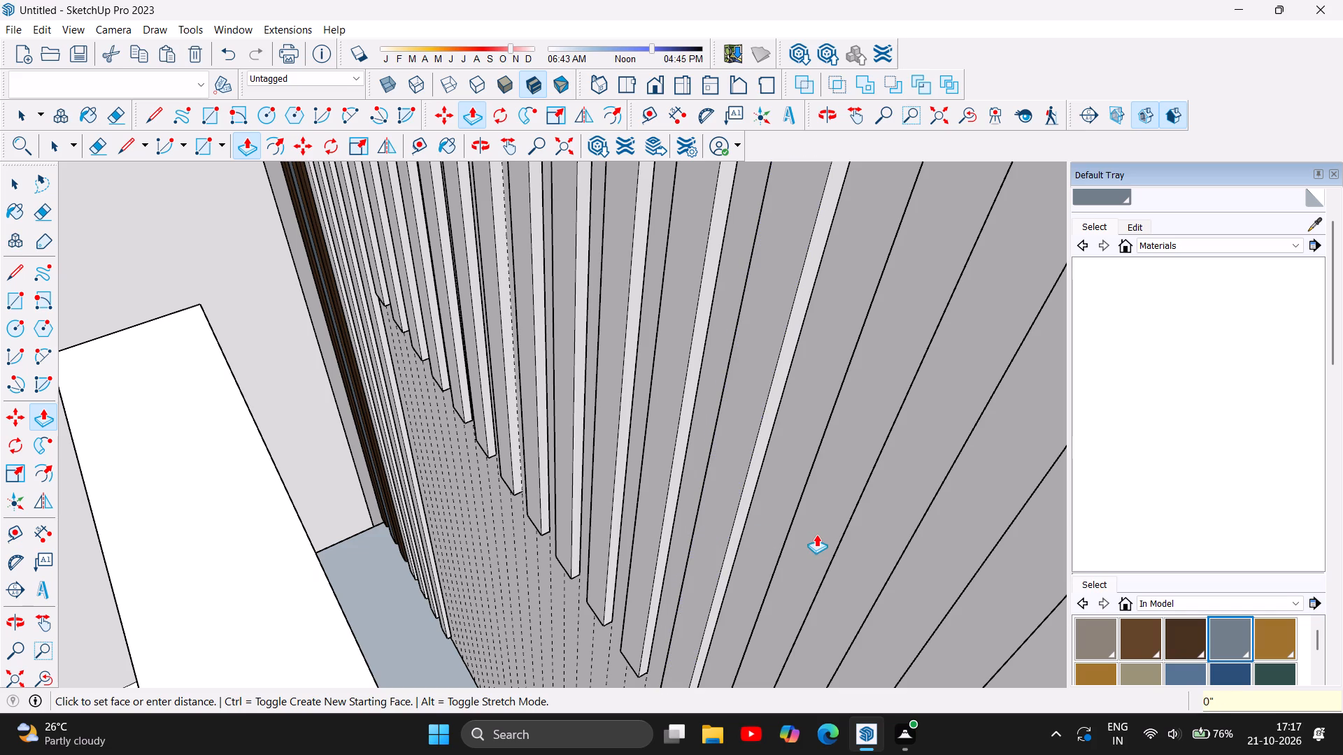
left_click(815, 534)
type("0.5")
key("Return")
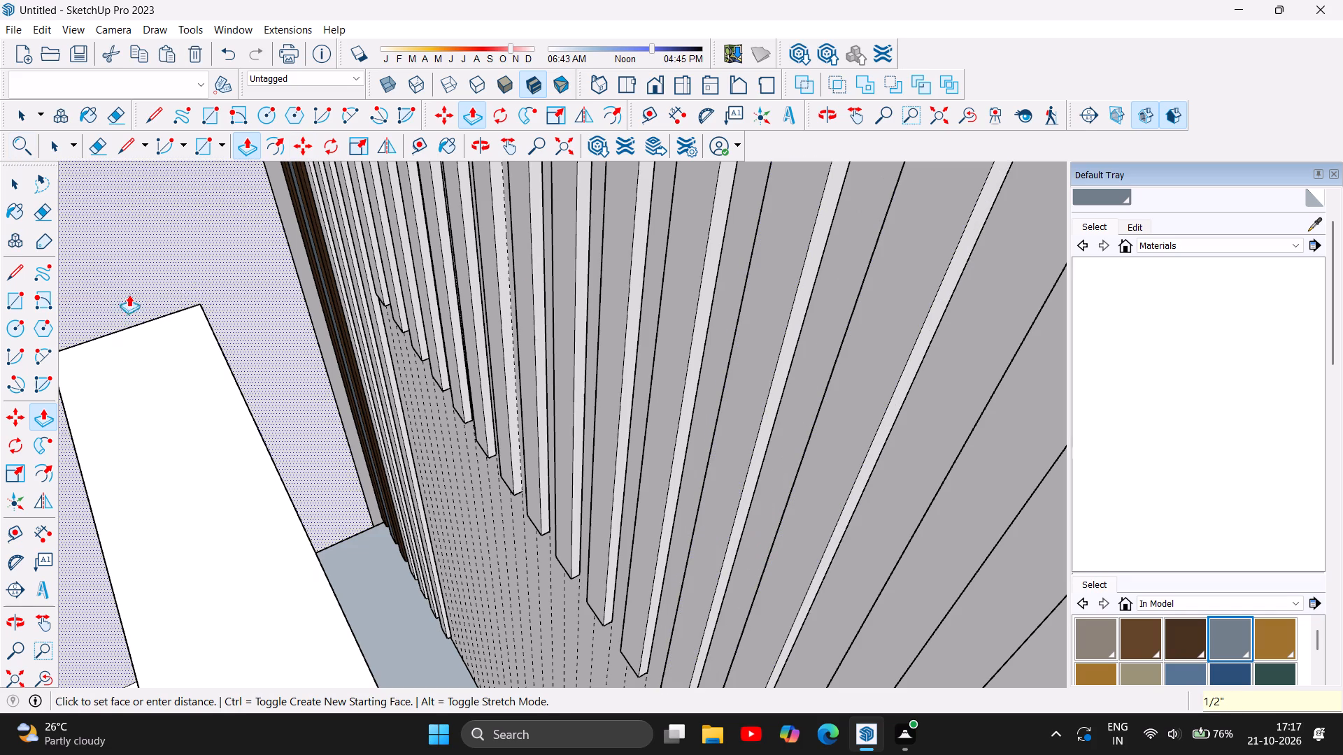
Push/Pull the last two flat short slat rectangles, just before the near blue-grey slat, out 0.5" each.
scroll(251, 373, "down", 5)
scroll(315, 482, "up", 3)
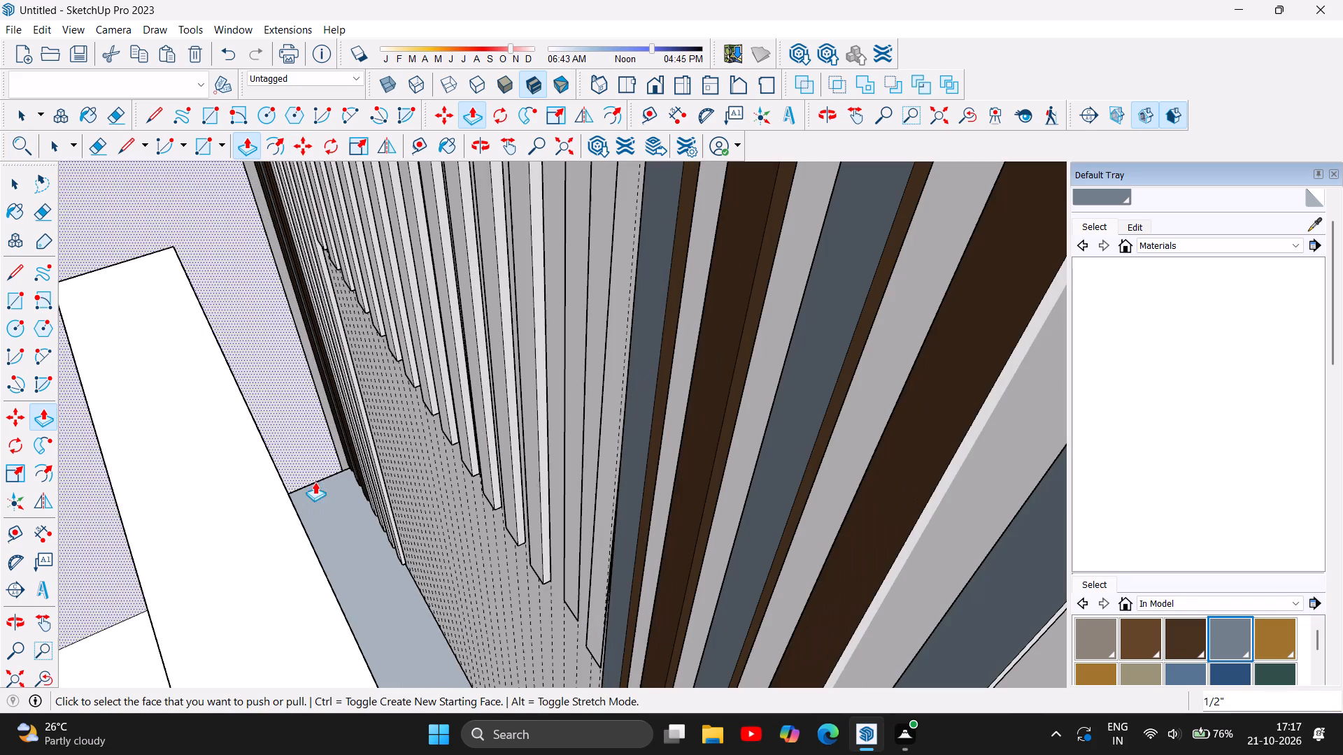
scroll(469, 500, "up", 2)
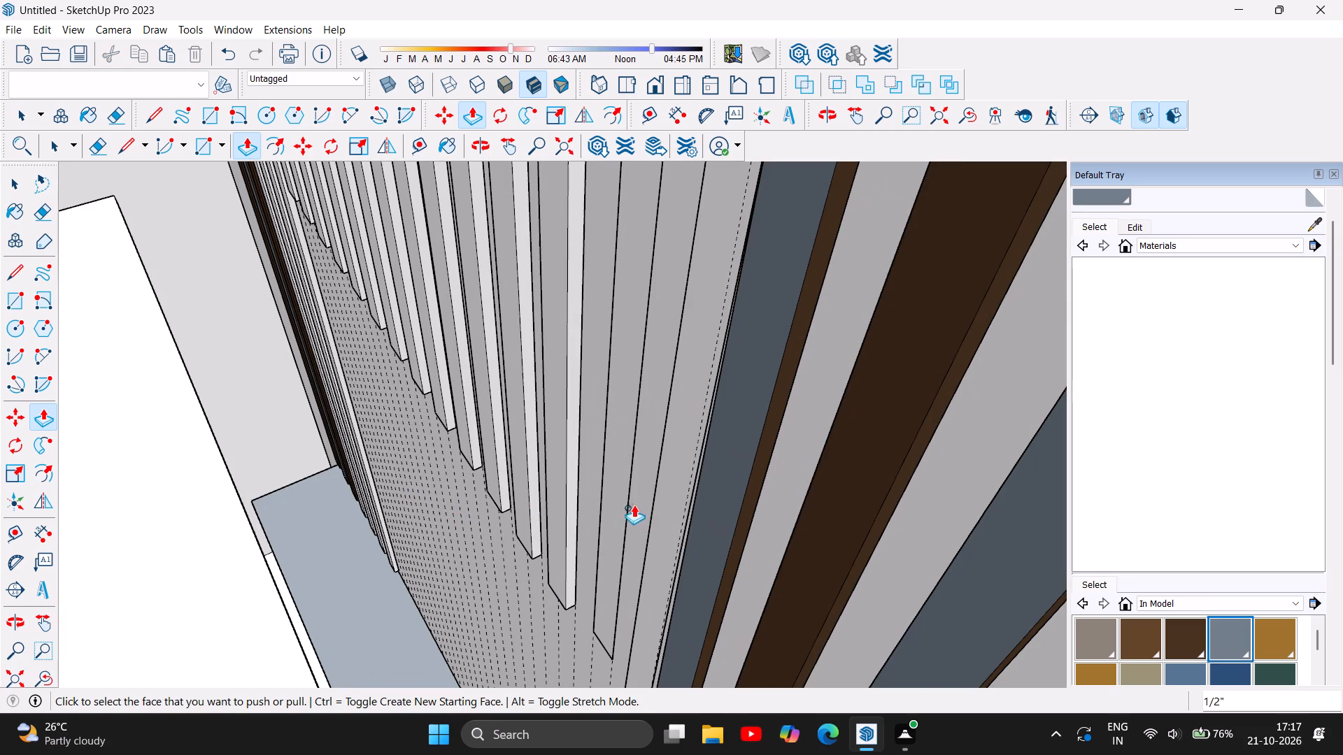
left_click(611, 501)
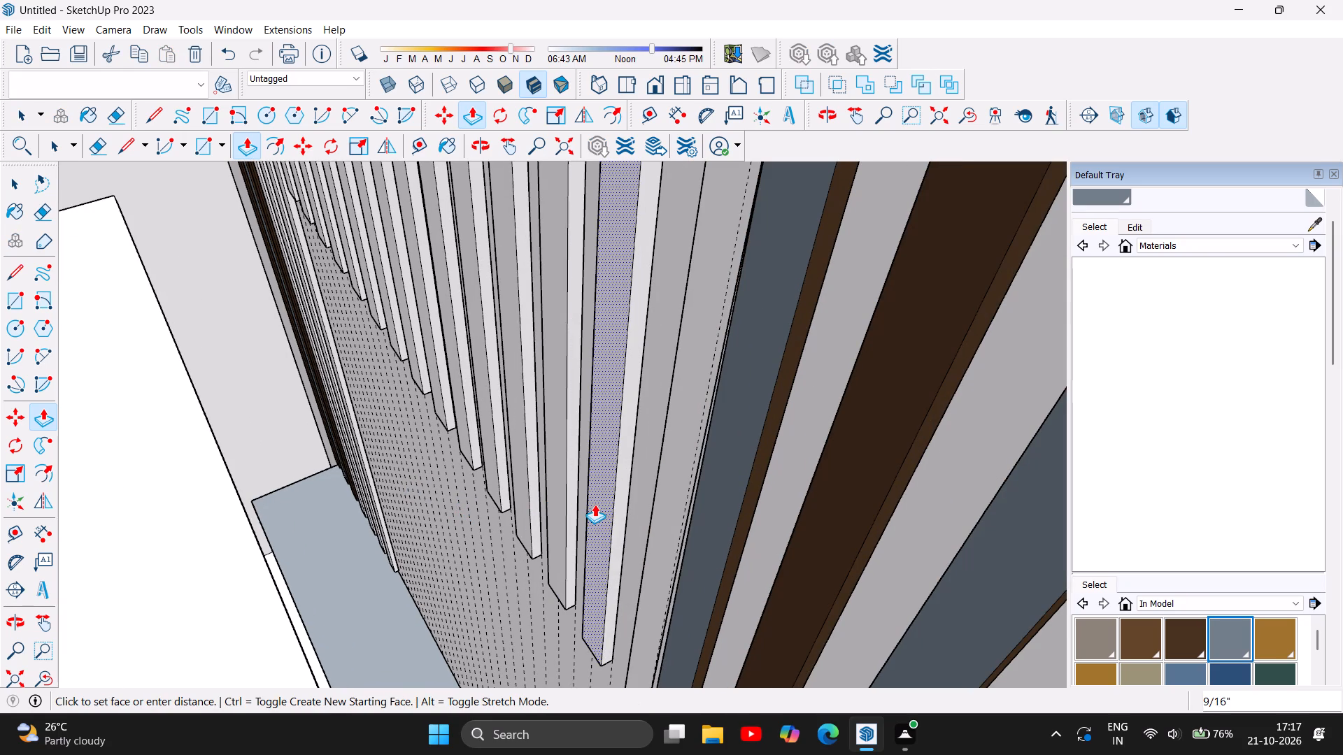
type("0.5")
key("Return")
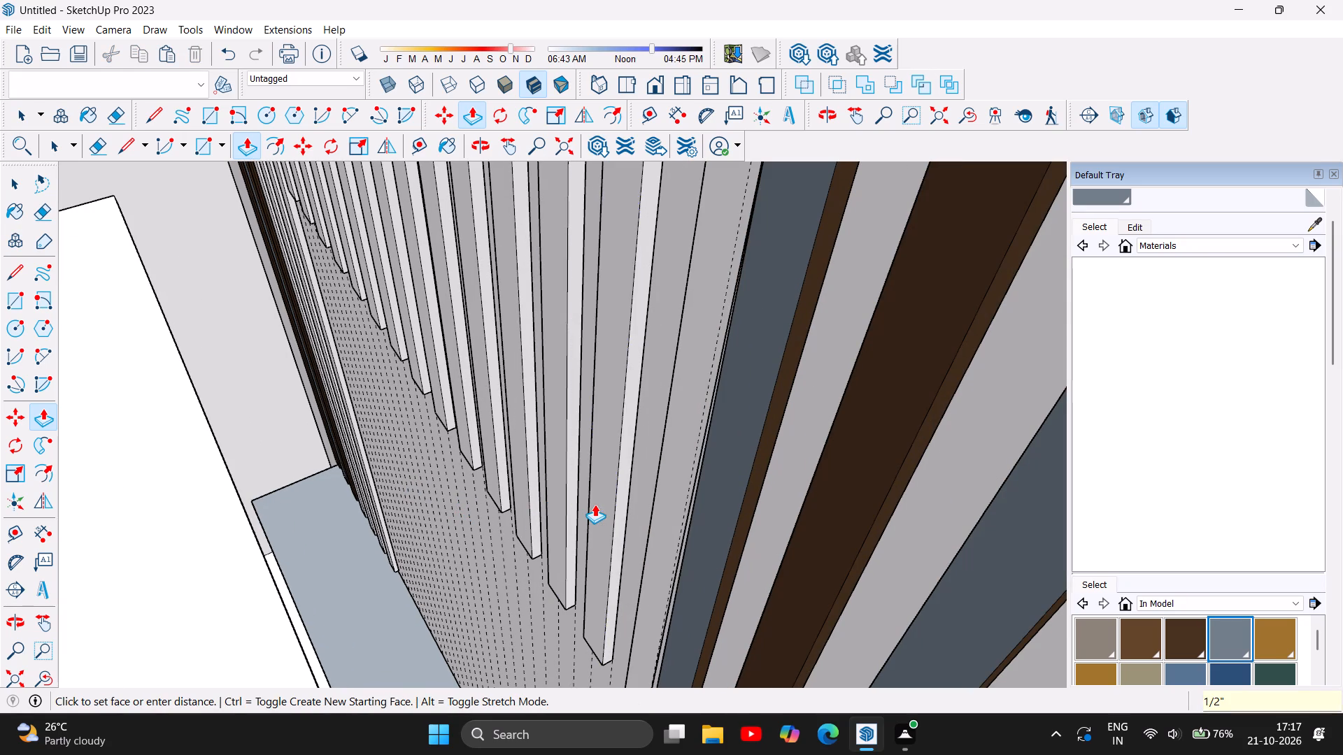
left_click(667, 490)
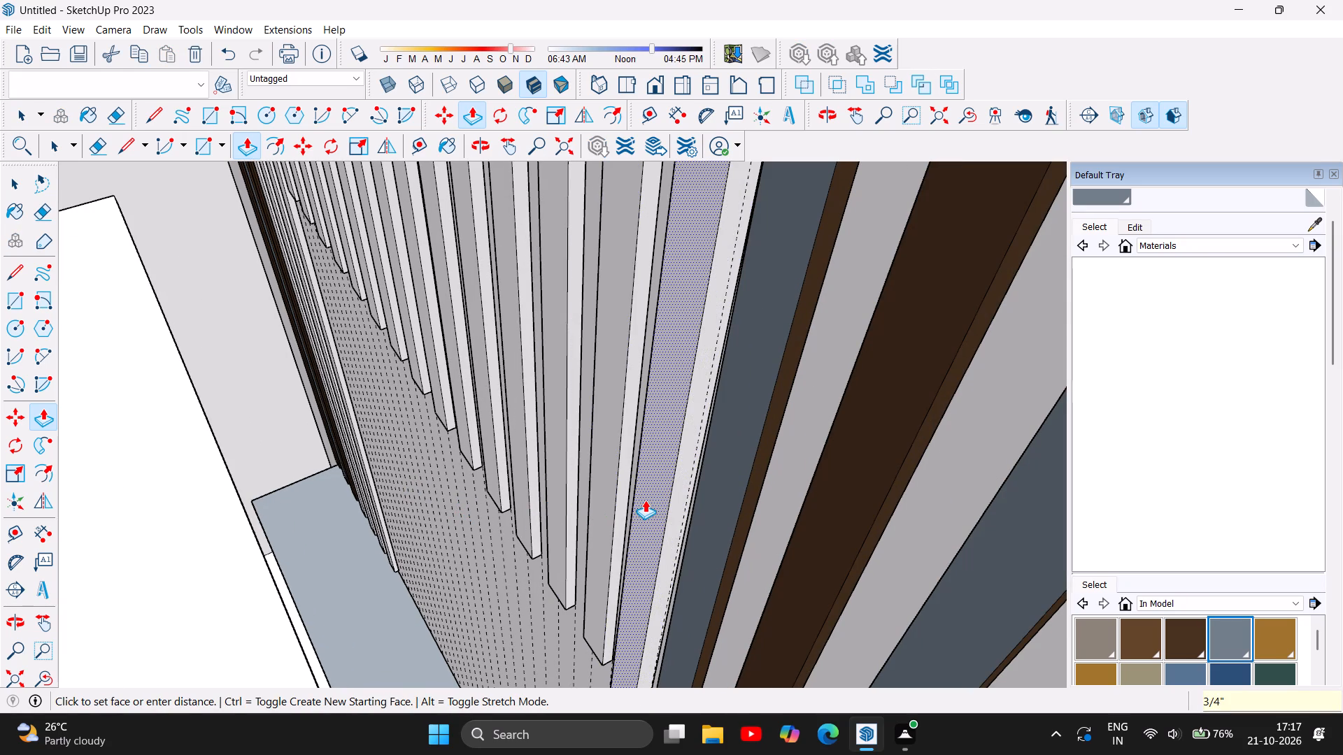
type("0.5")
key("Return")
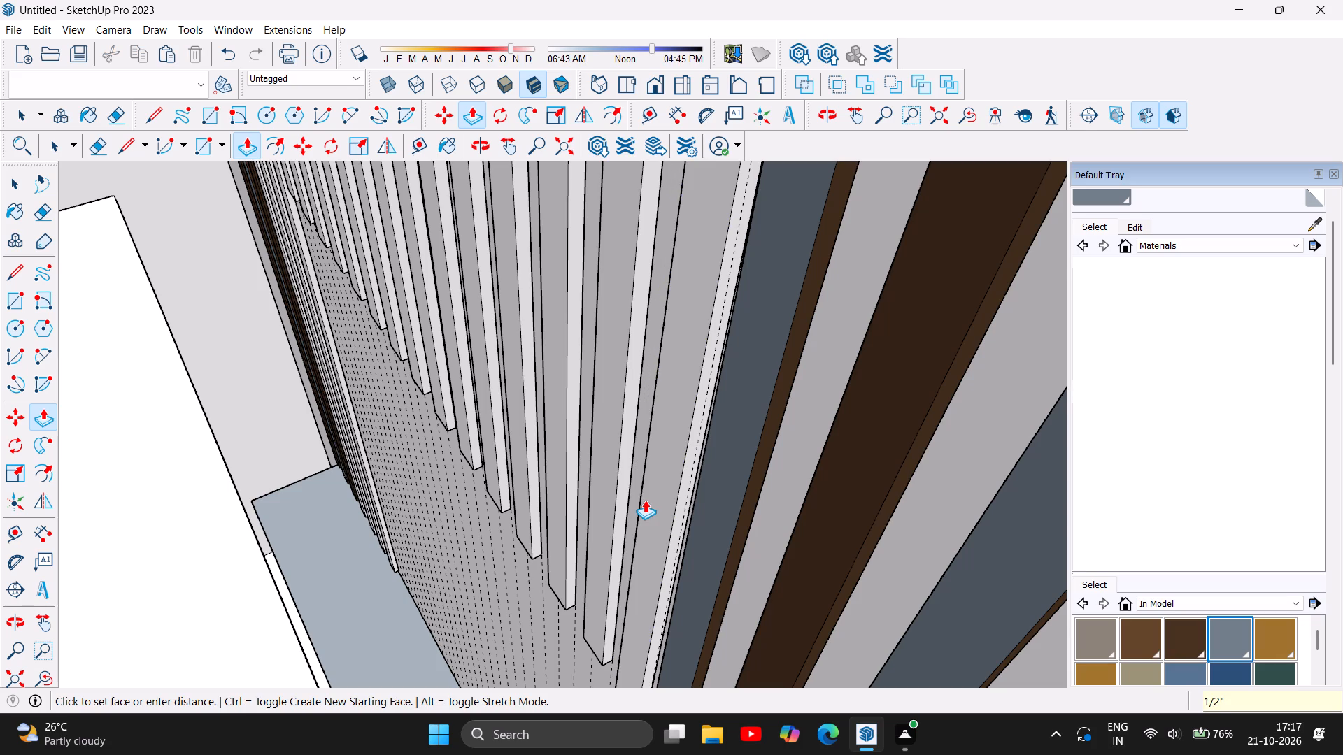
Examine the extruded slats, the floating shelf and the whole TV wall from the front and from several angles.
left_click(486, 145)
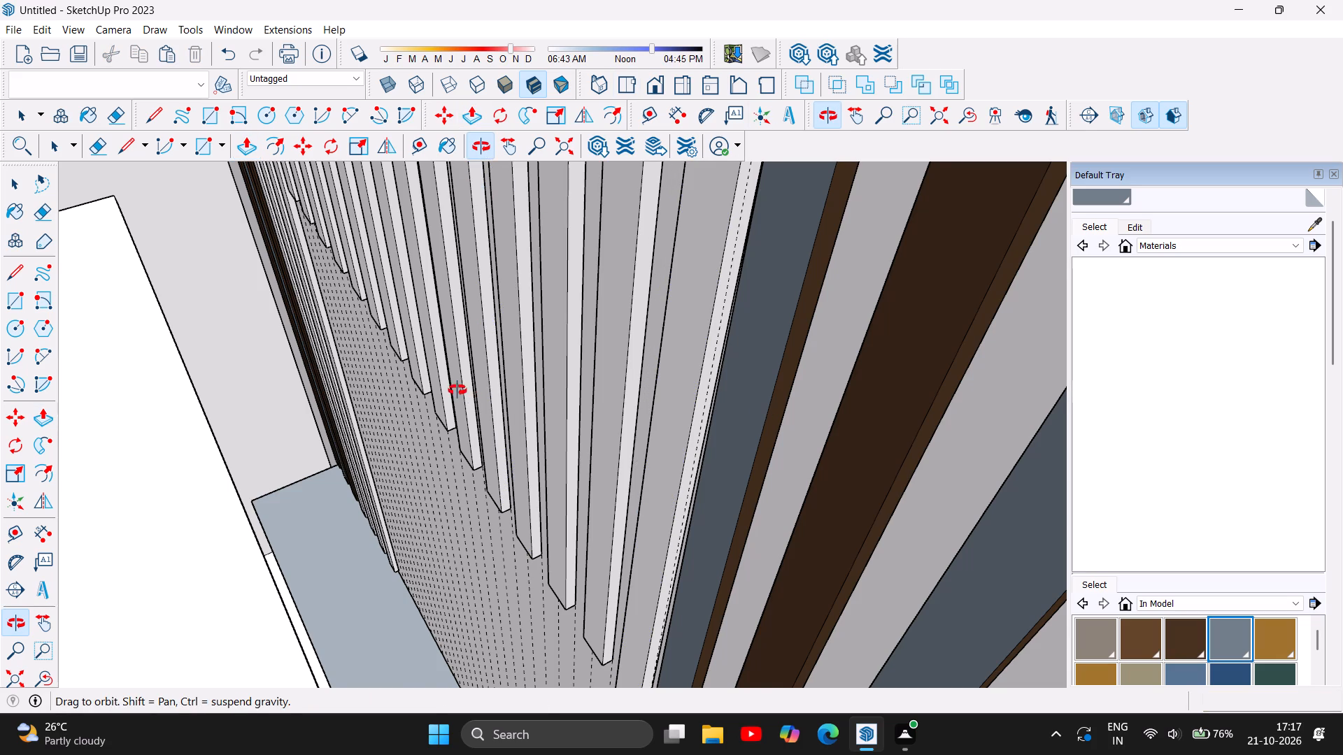
left_click_drag(457, 390, 641, 359)
scroll(799, 382, "down", 13)
left_click_drag(496, 552, 680, 388)
scroll(639, 401, "down", 9)
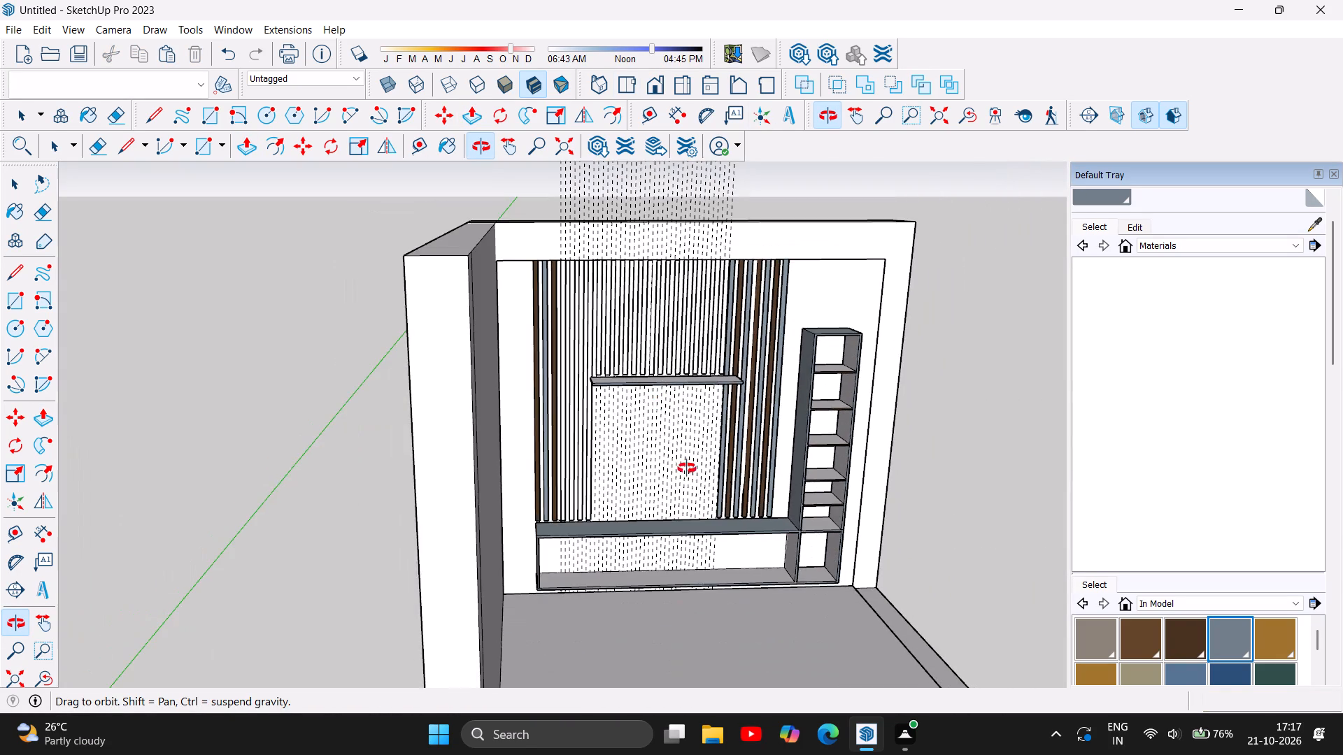
scroll(687, 468, "up", 4)
left_click_drag(726, 507, 616, 488)
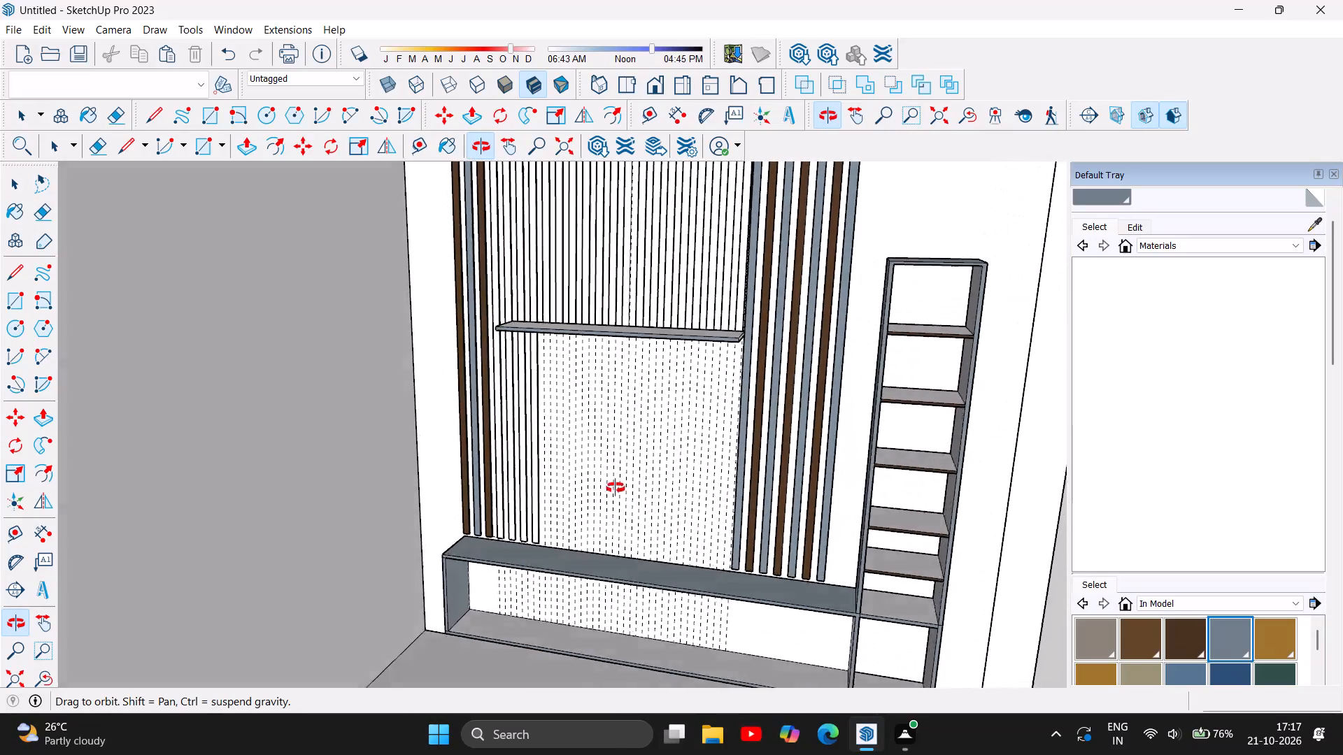
left_click_drag(616, 488, 664, 500)
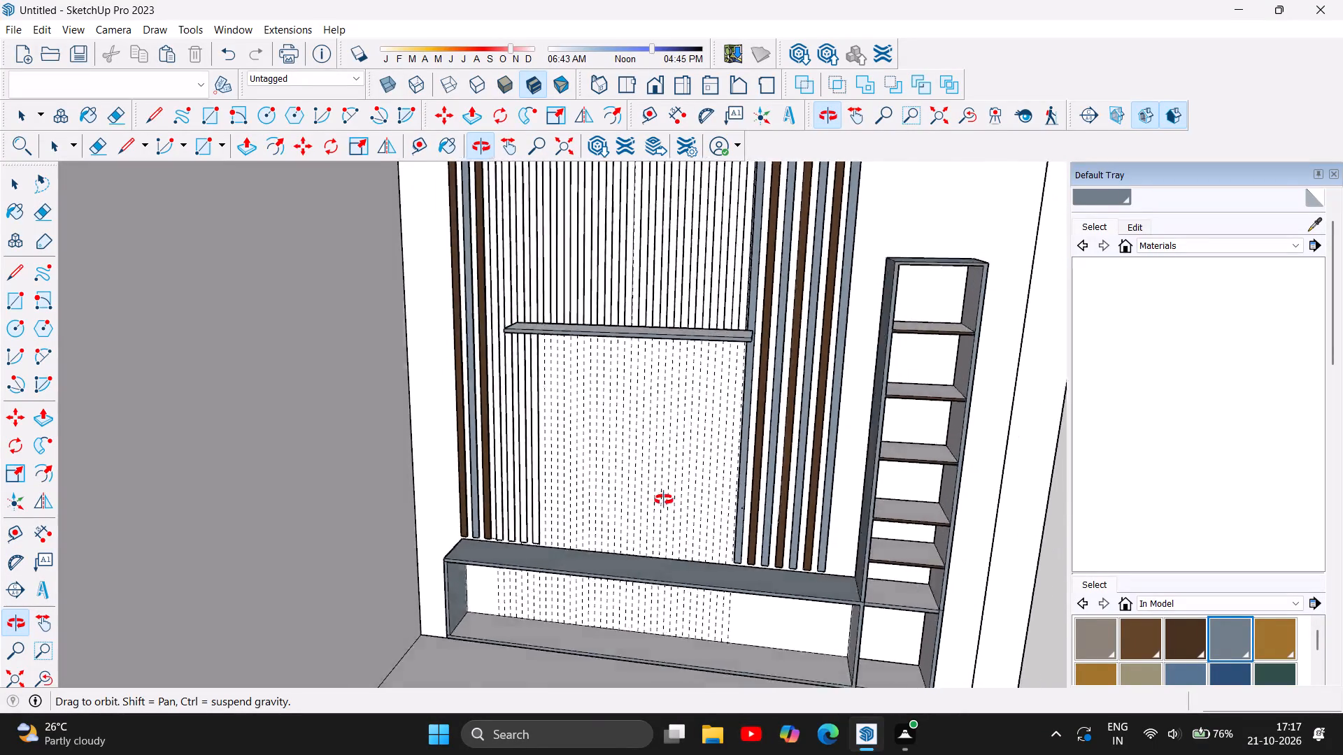
left_click_drag(664, 500, 688, 436)
scroll(646, 467, "down", 5)
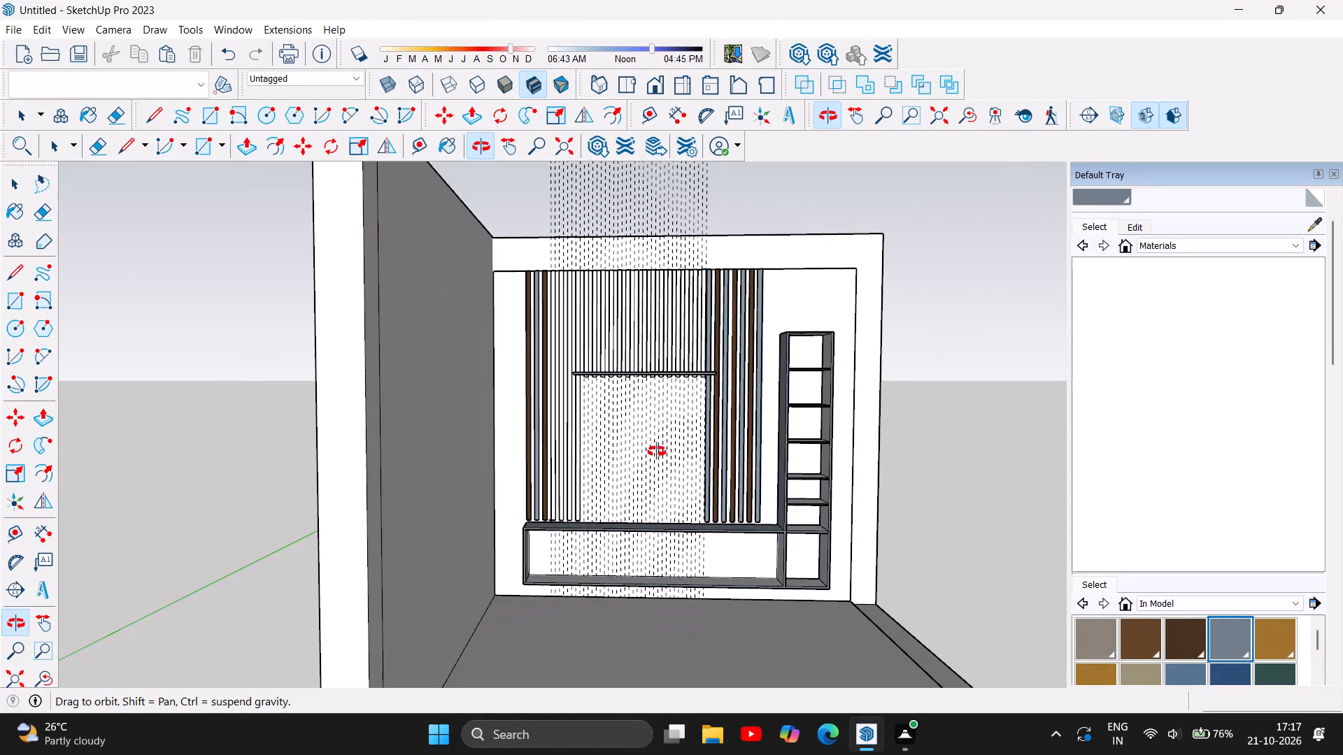
scroll(665, 347, "up", 12)
scroll(631, 403, "up", 3)
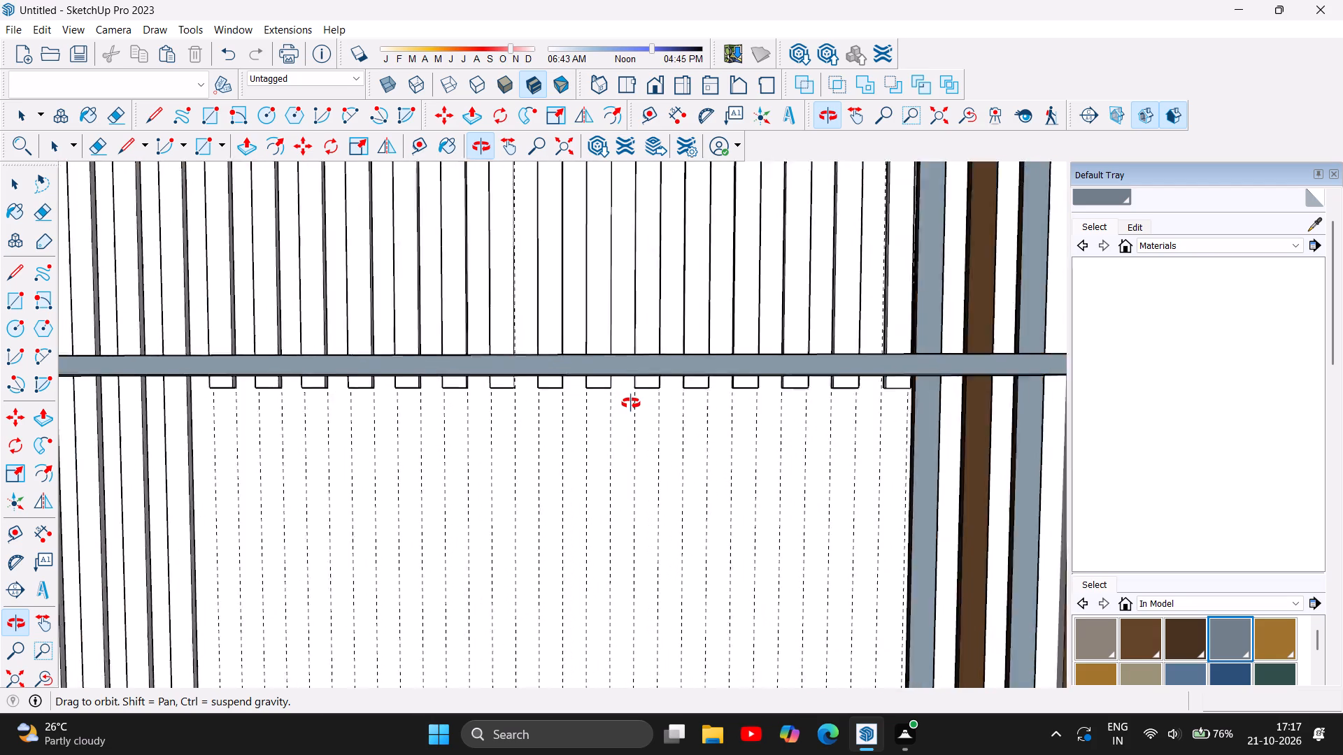
scroll(631, 403, "up", 4)
scroll(637, 410, "down", 7)
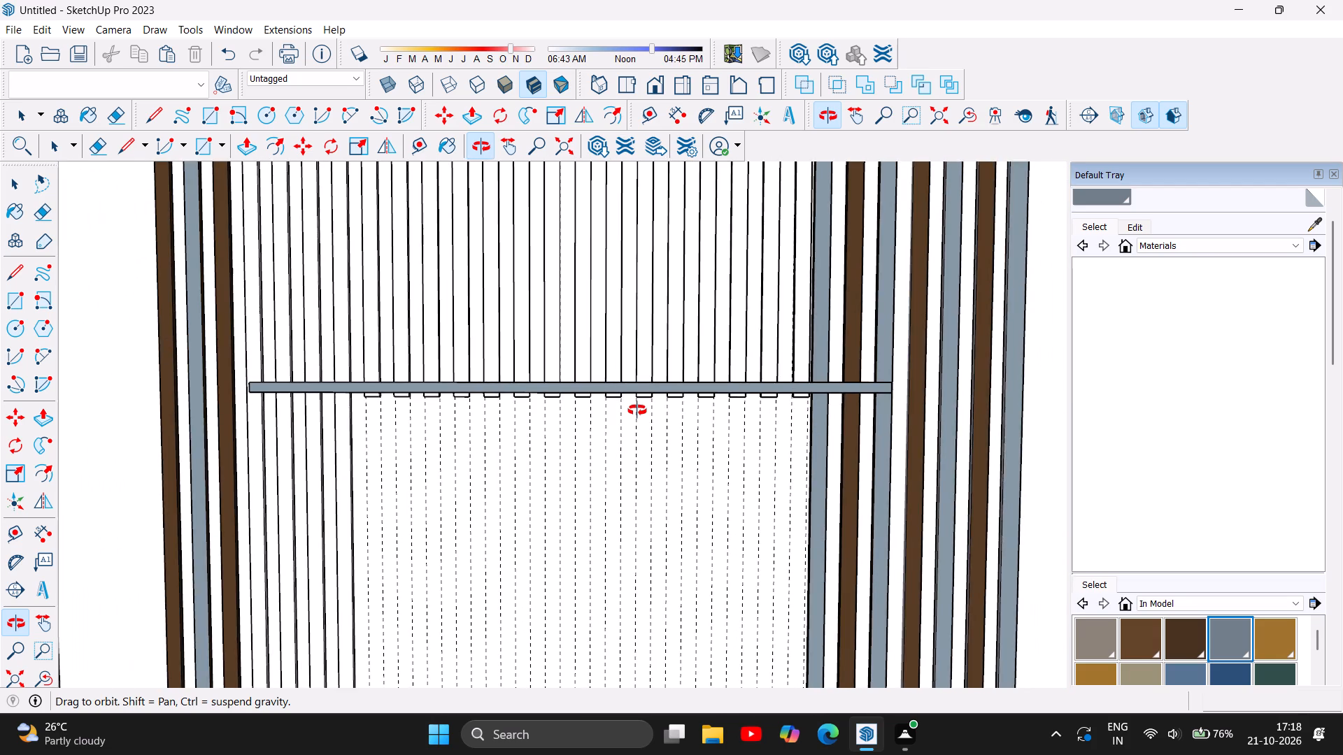
scroll(637, 410, "down", 6)
scroll(649, 423, "up", 7)
left_click_drag(429, 479, 446, 435)
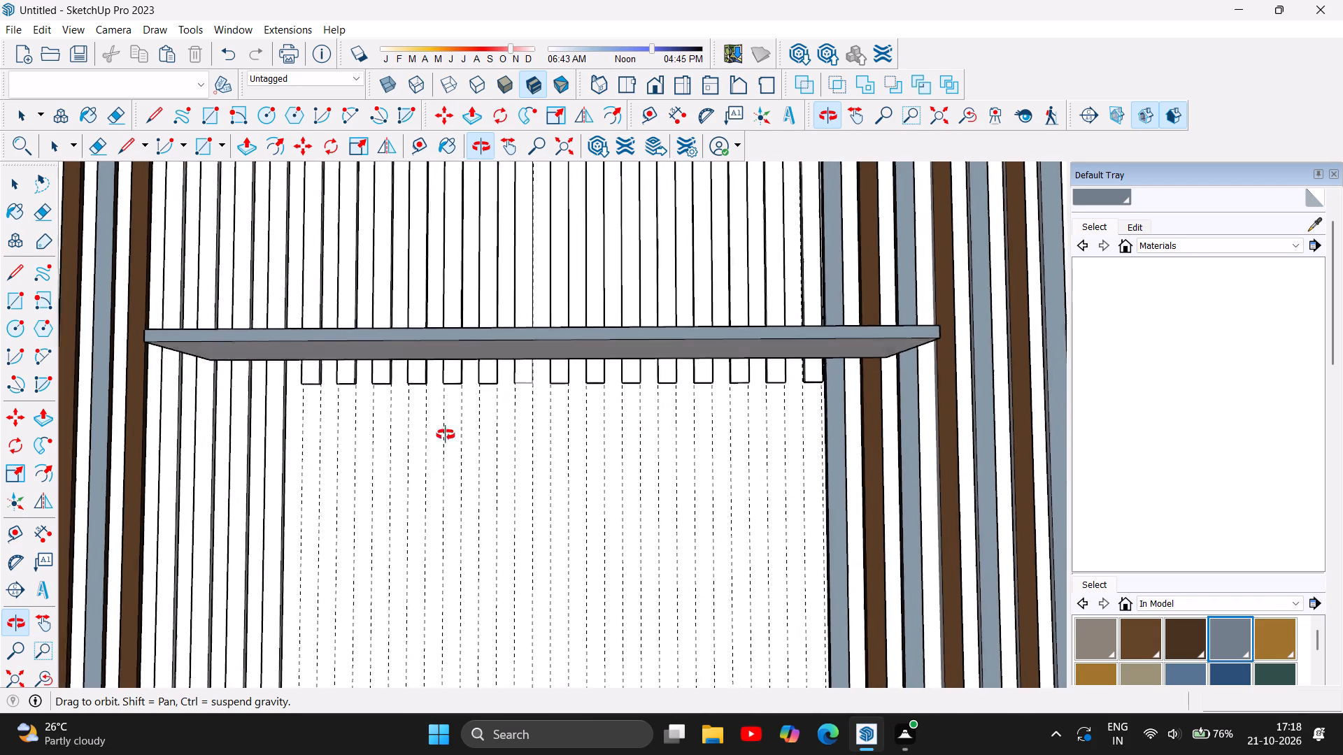
left_click_drag(446, 435, 437, 449)
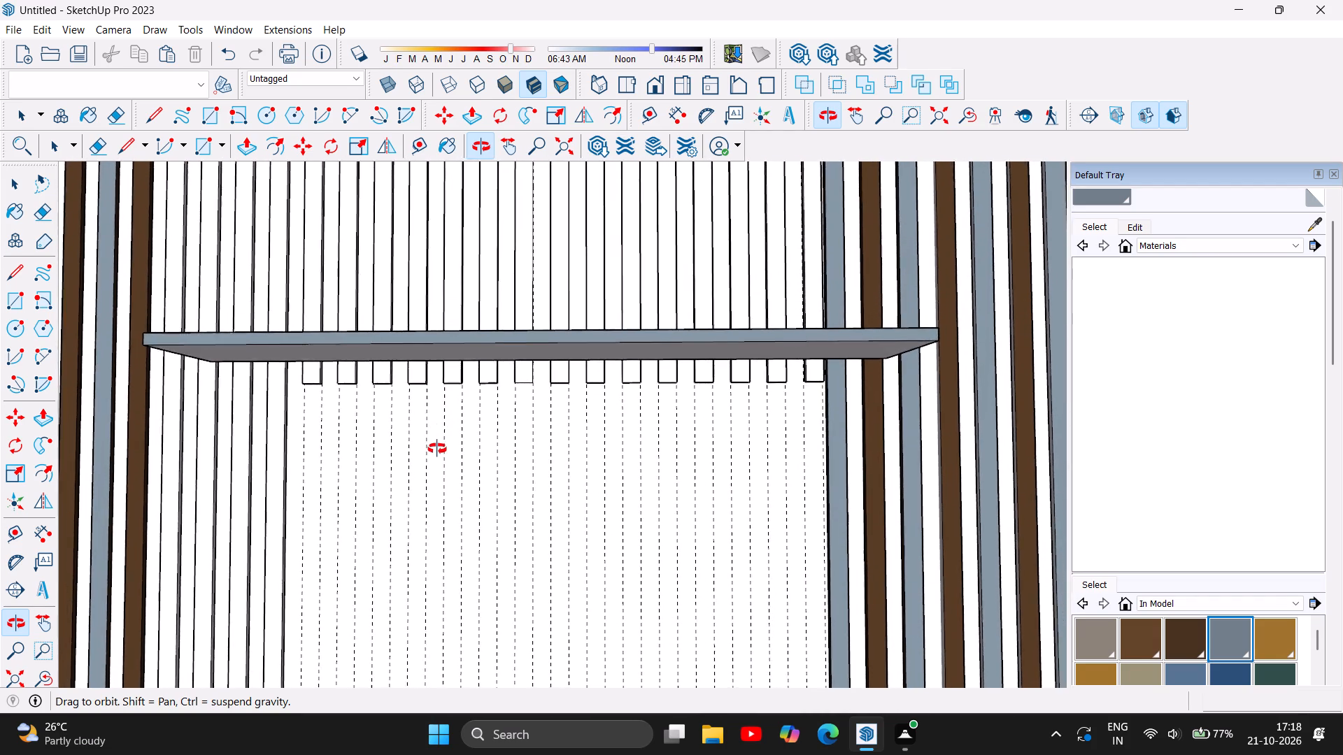
left_click_drag(437, 449, 411, 544)
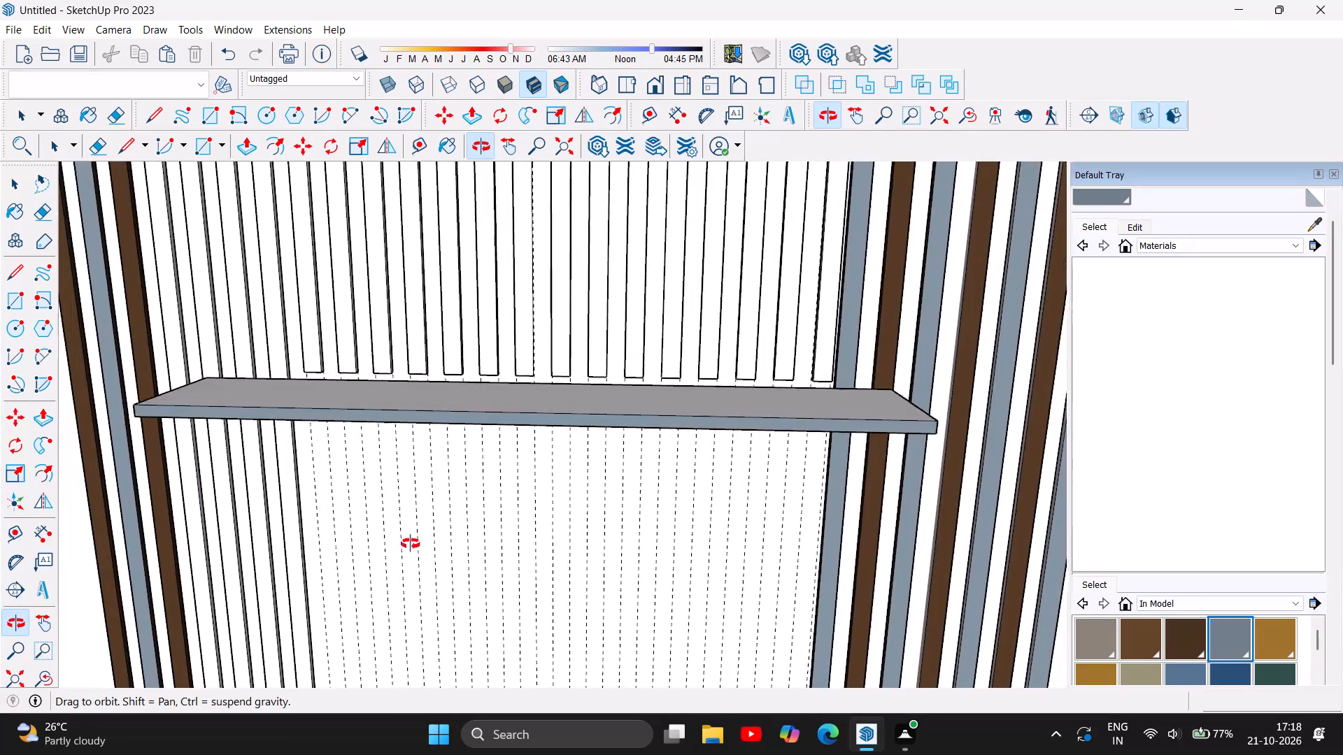
left_click_drag(411, 544, 595, 493)
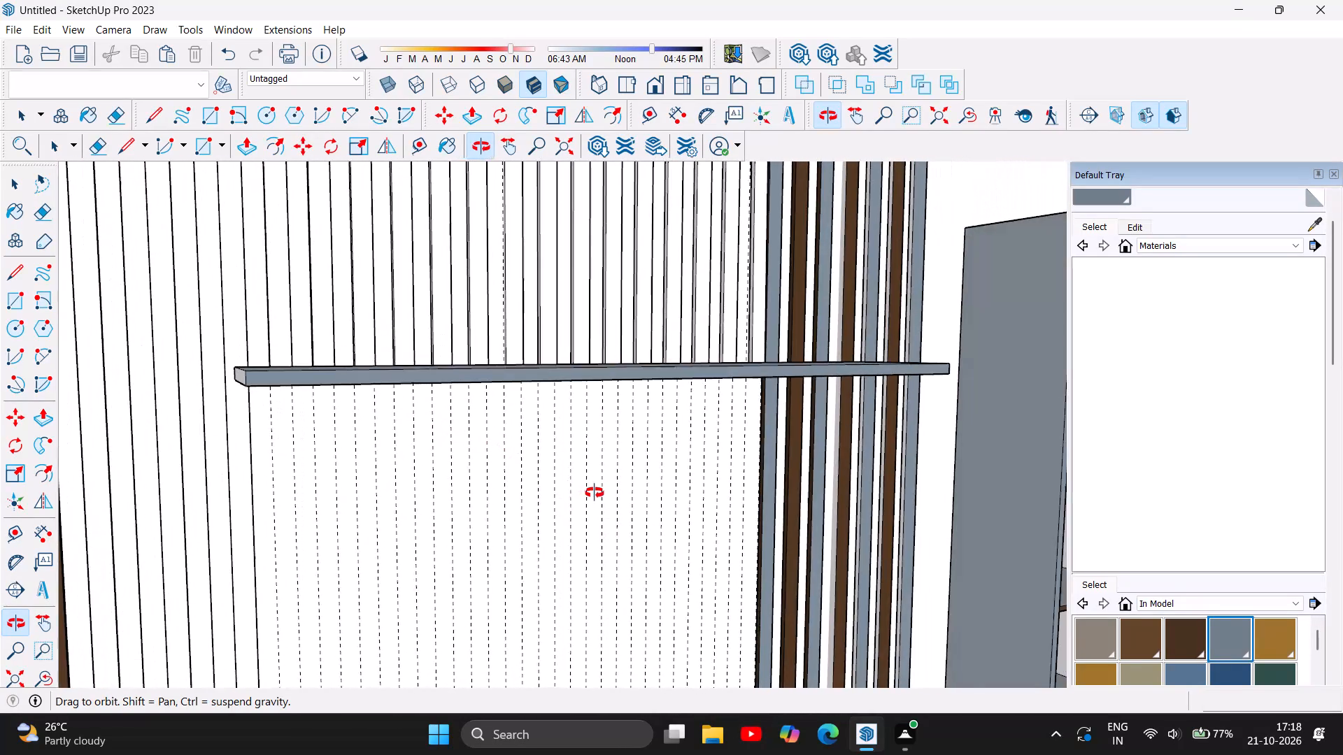
left_click_drag(595, 493, 510, 485)
scroll(510, 485, "down", 11)
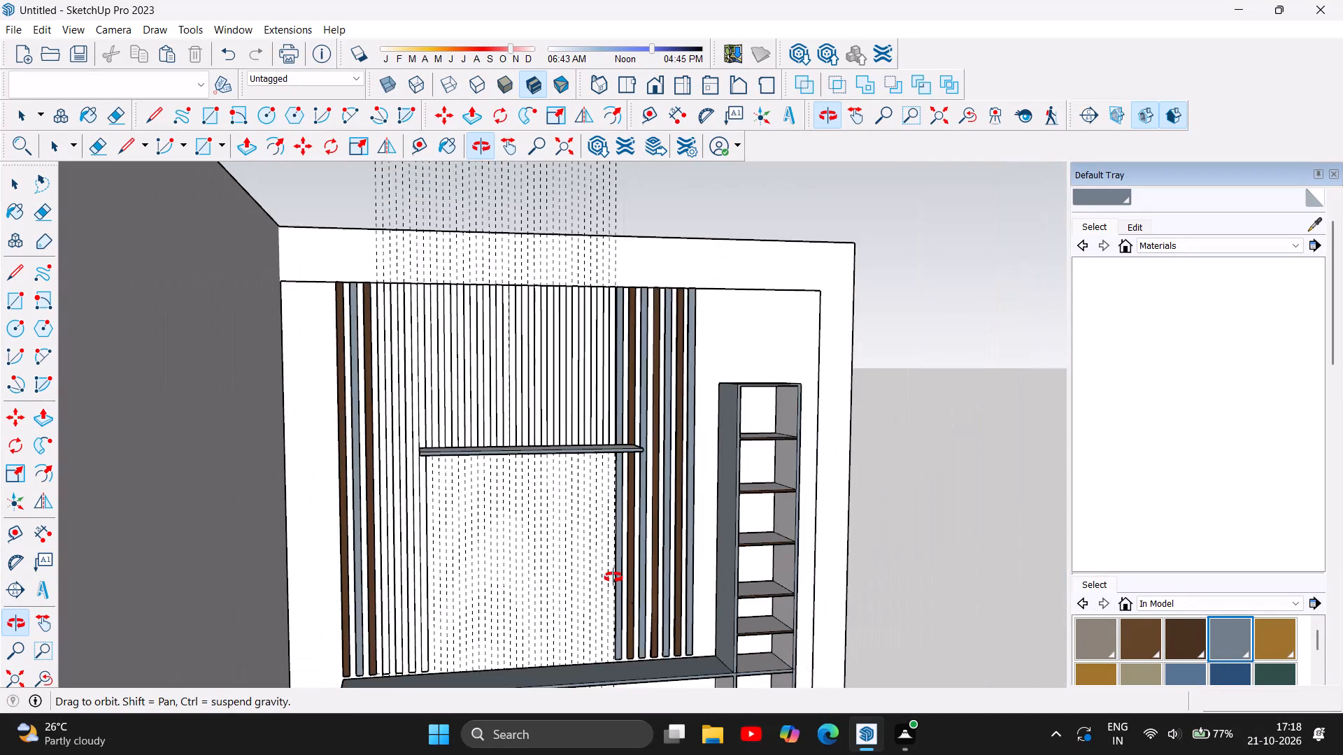
left_click_drag(611, 577, 576, 573)
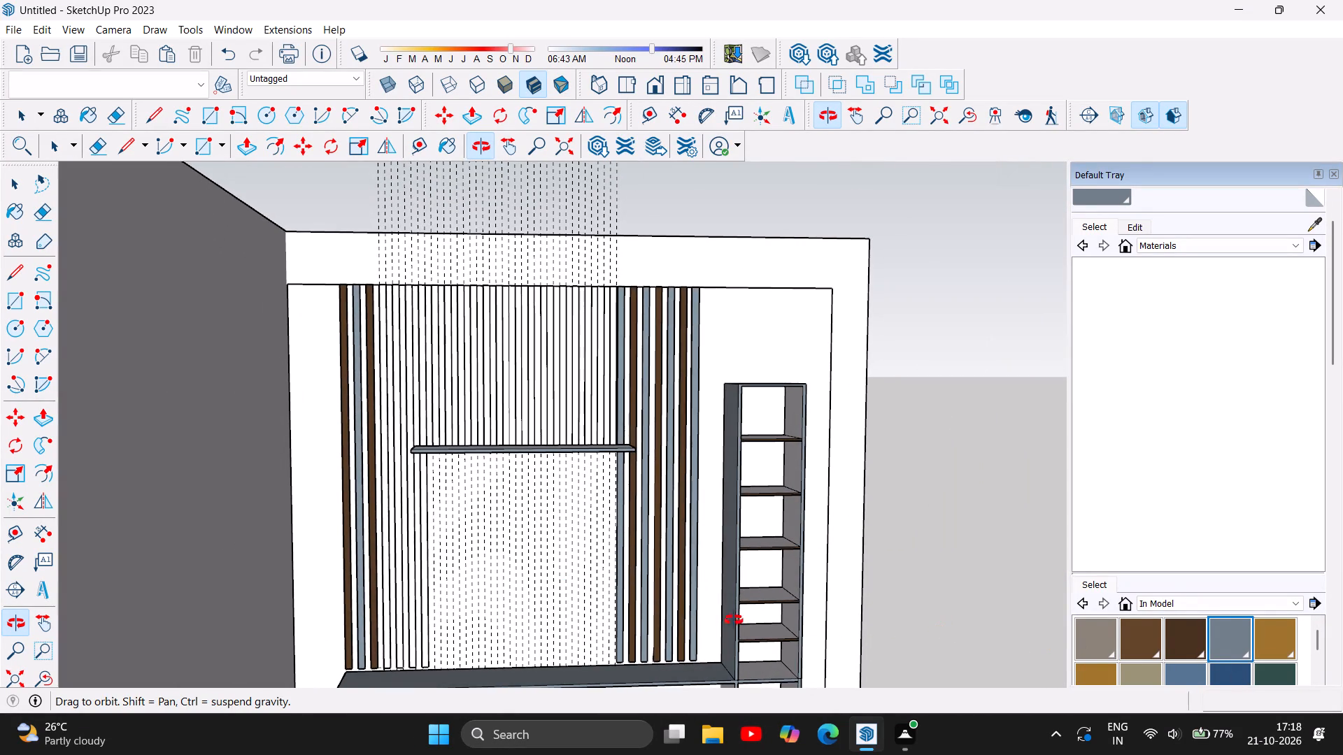
Paint the four unpainted full-height slats alternately blue-grey and dark brown, starting with blue-grey beside the existing dark brown slat.
scroll(502, 596, "up", 1)
left_click(1226, 651)
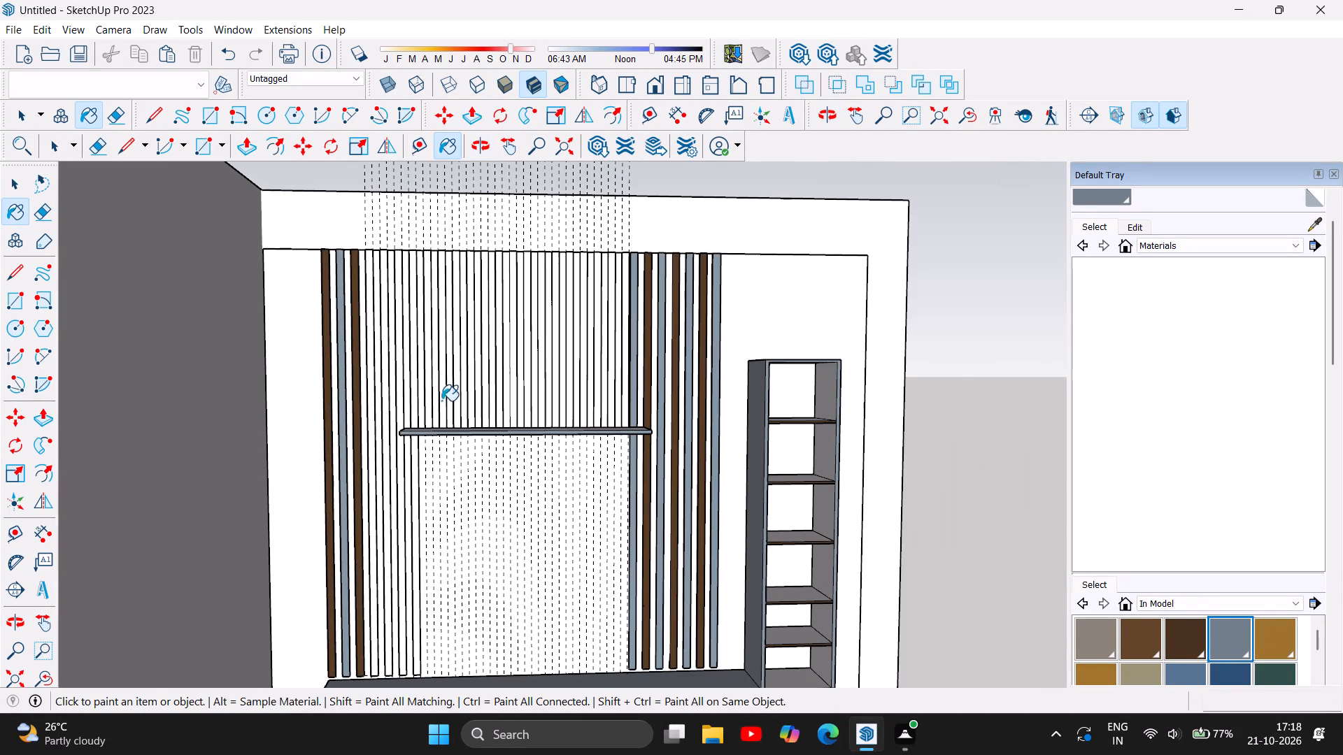
scroll(347, 427, "up", 10)
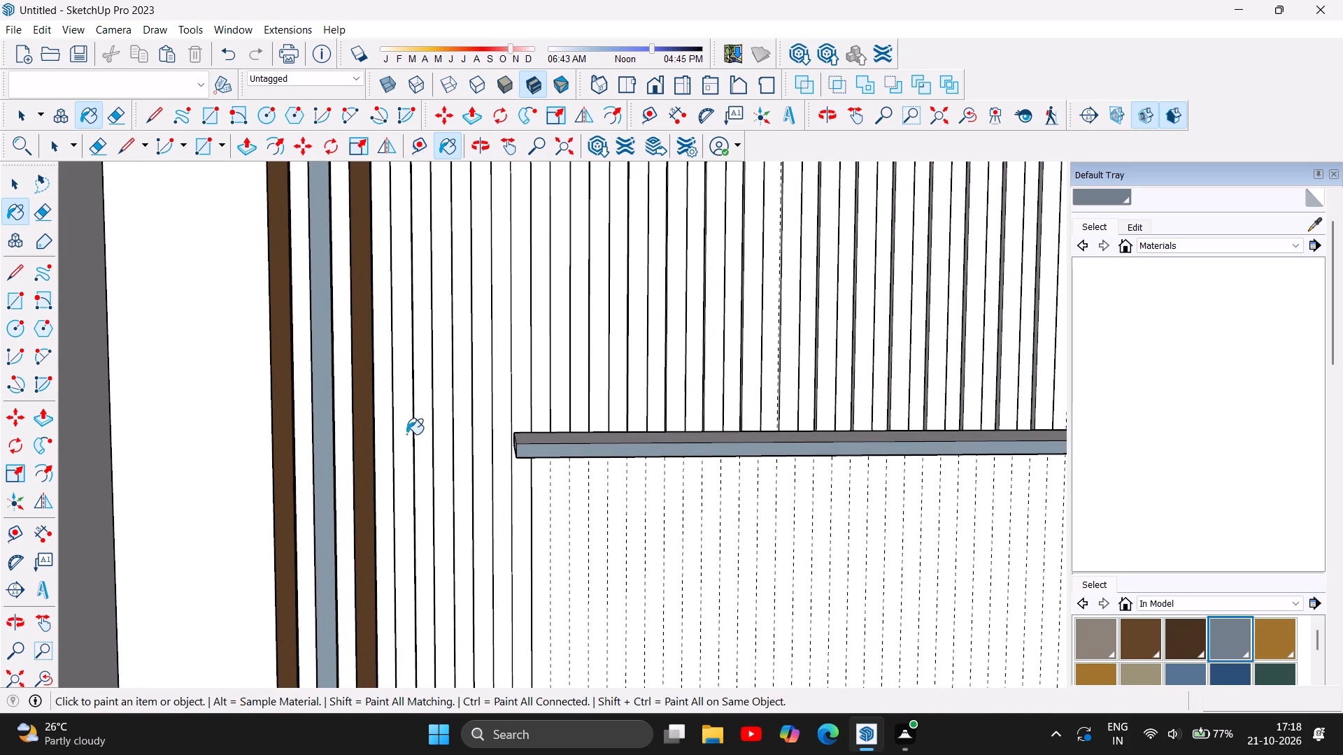
left_click(405, 434)
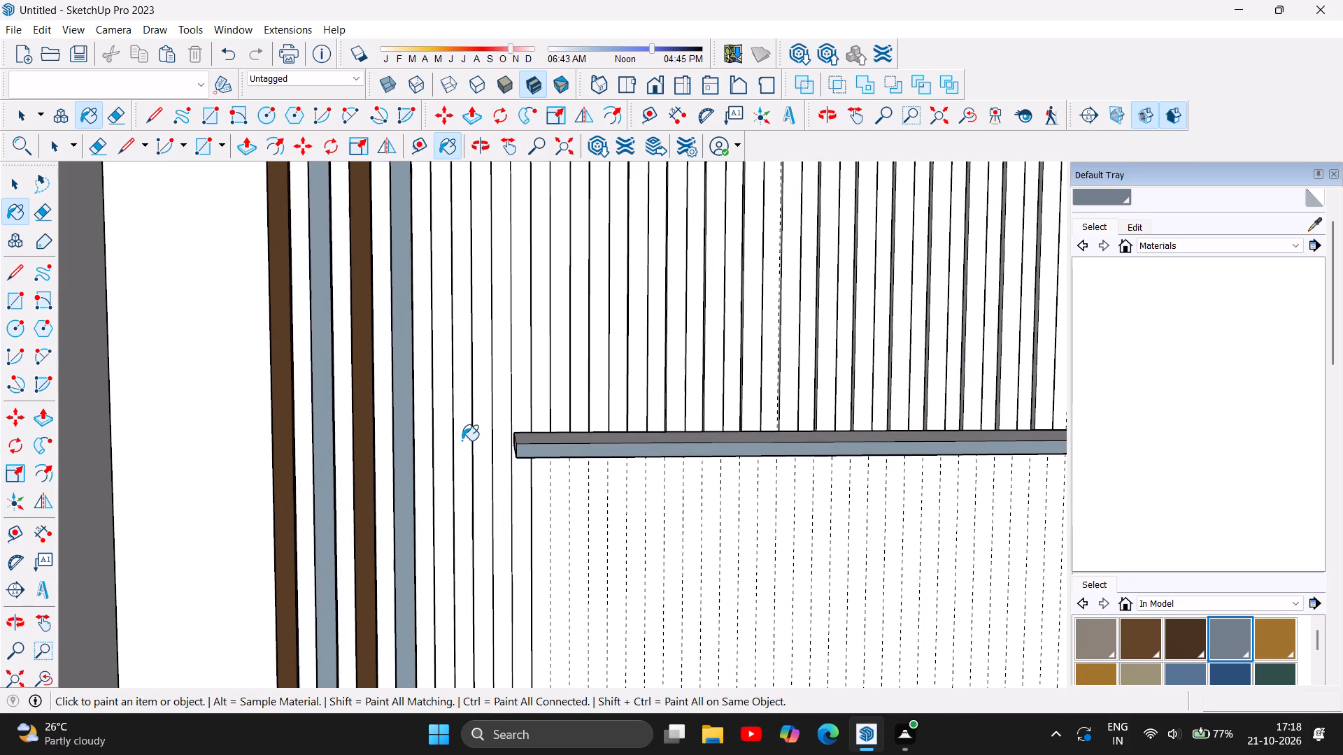
scroll(450, 467, "up", 1)
left_click(1191, 638)
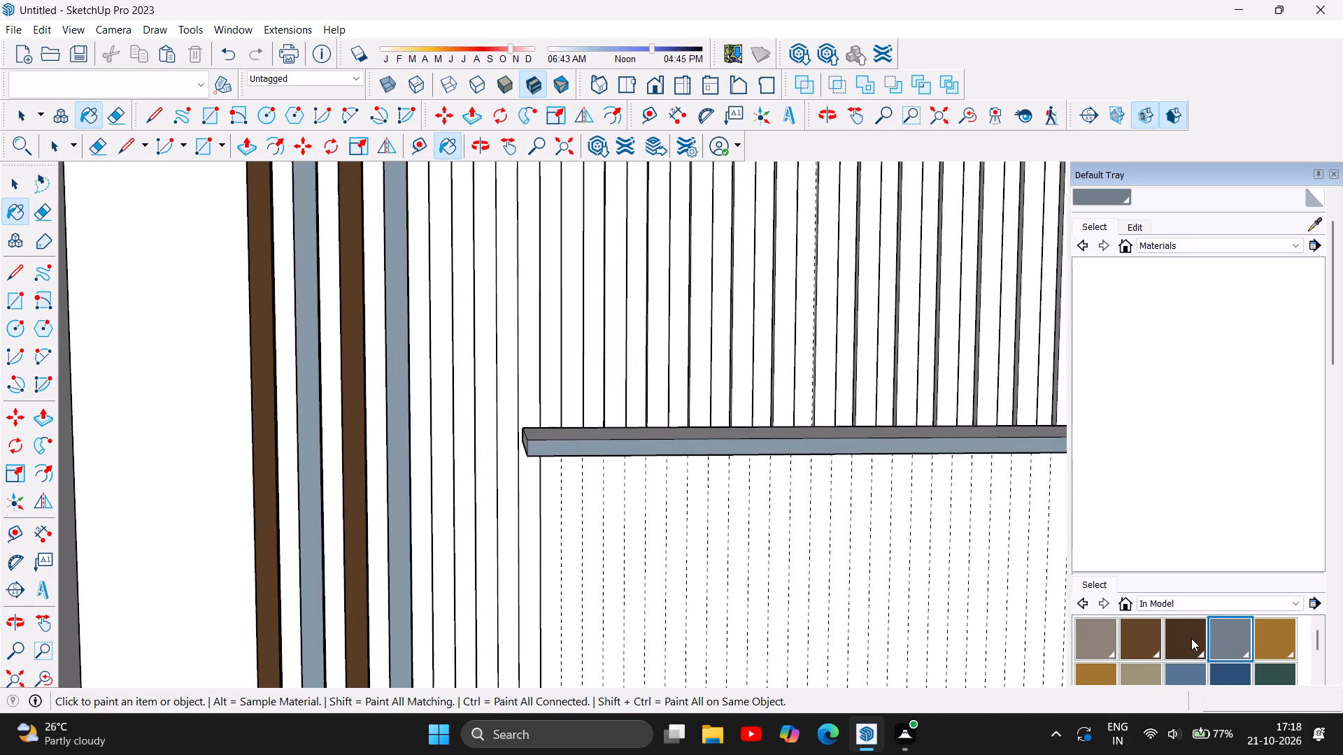
left_click(441, 502)
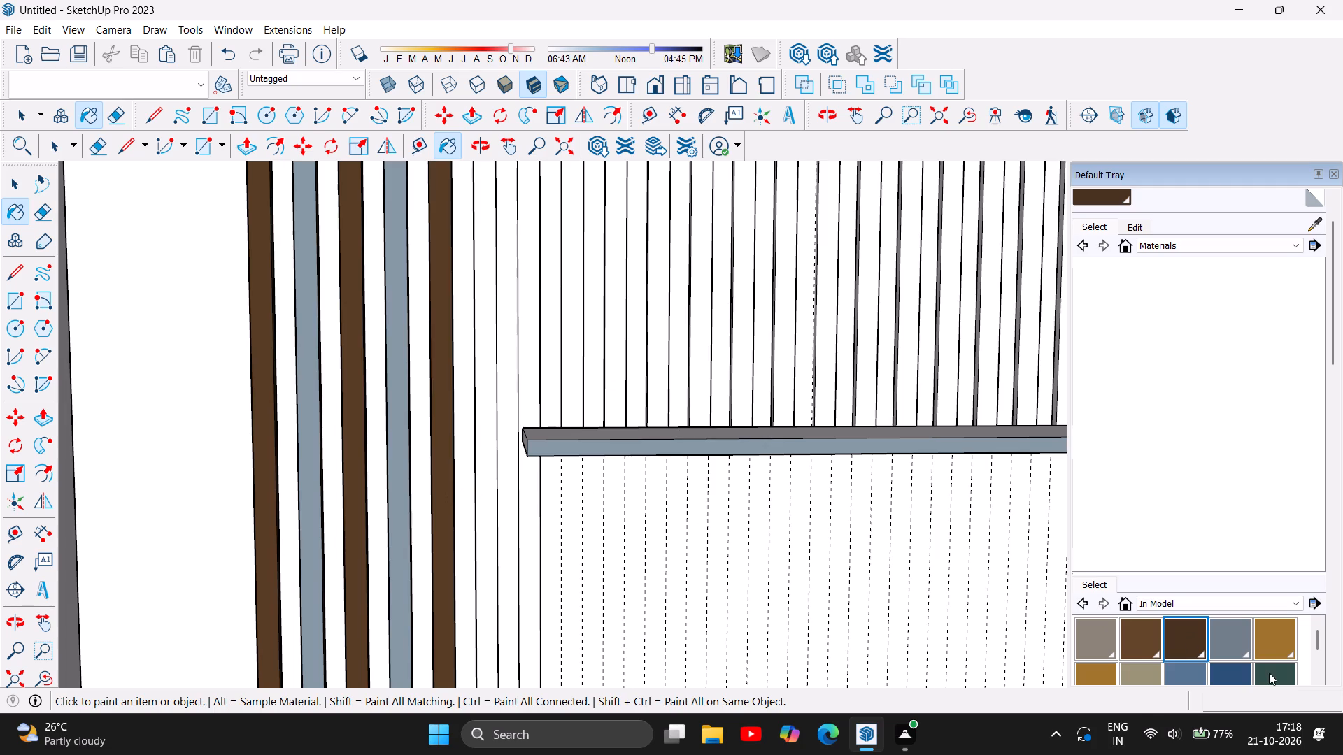
left_click(1235, 644)
left_click(487, 517)
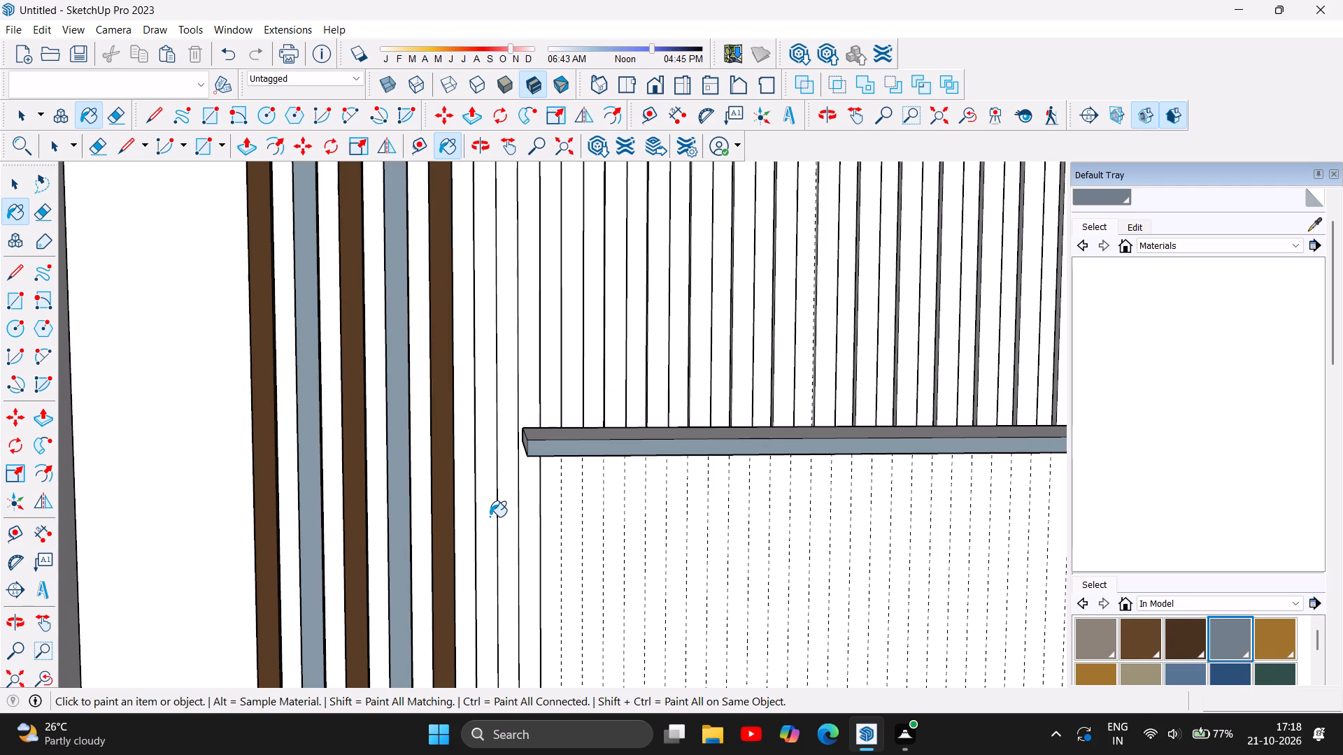
left_click(1190, 649)
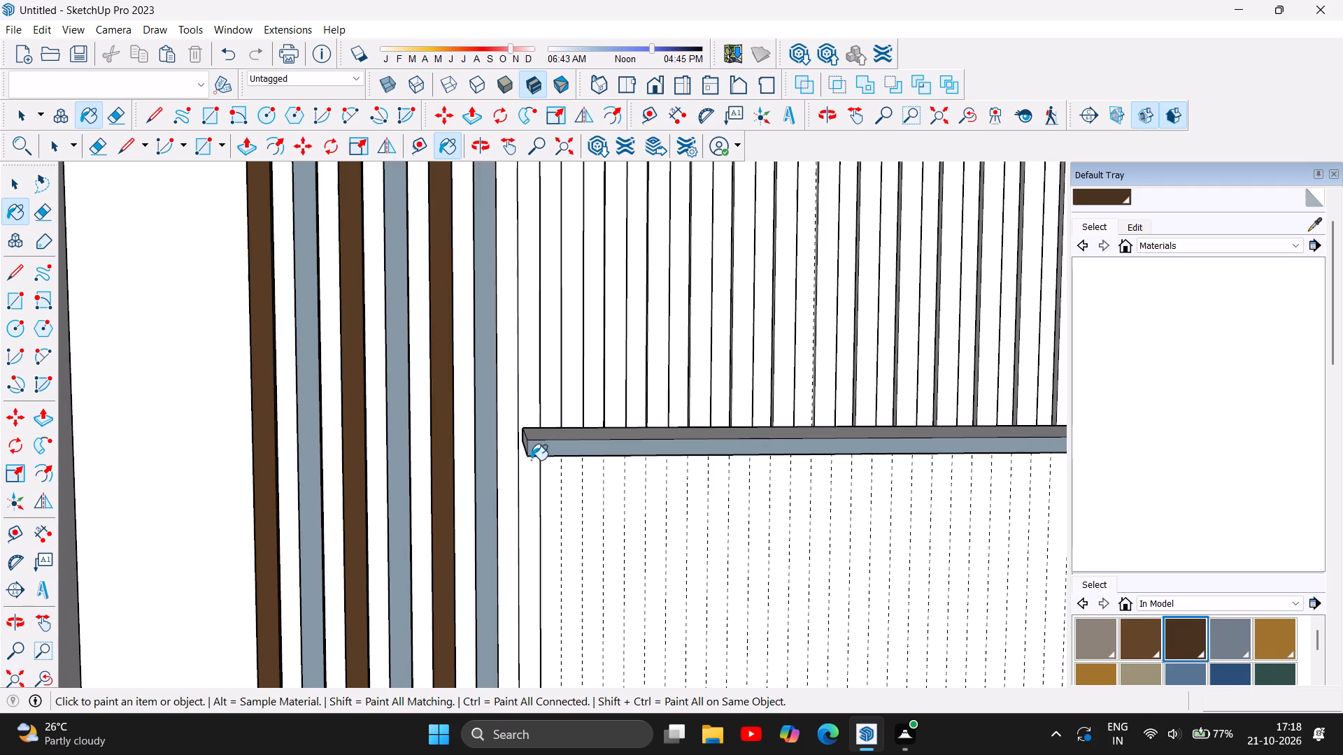
left_click(533, 505)
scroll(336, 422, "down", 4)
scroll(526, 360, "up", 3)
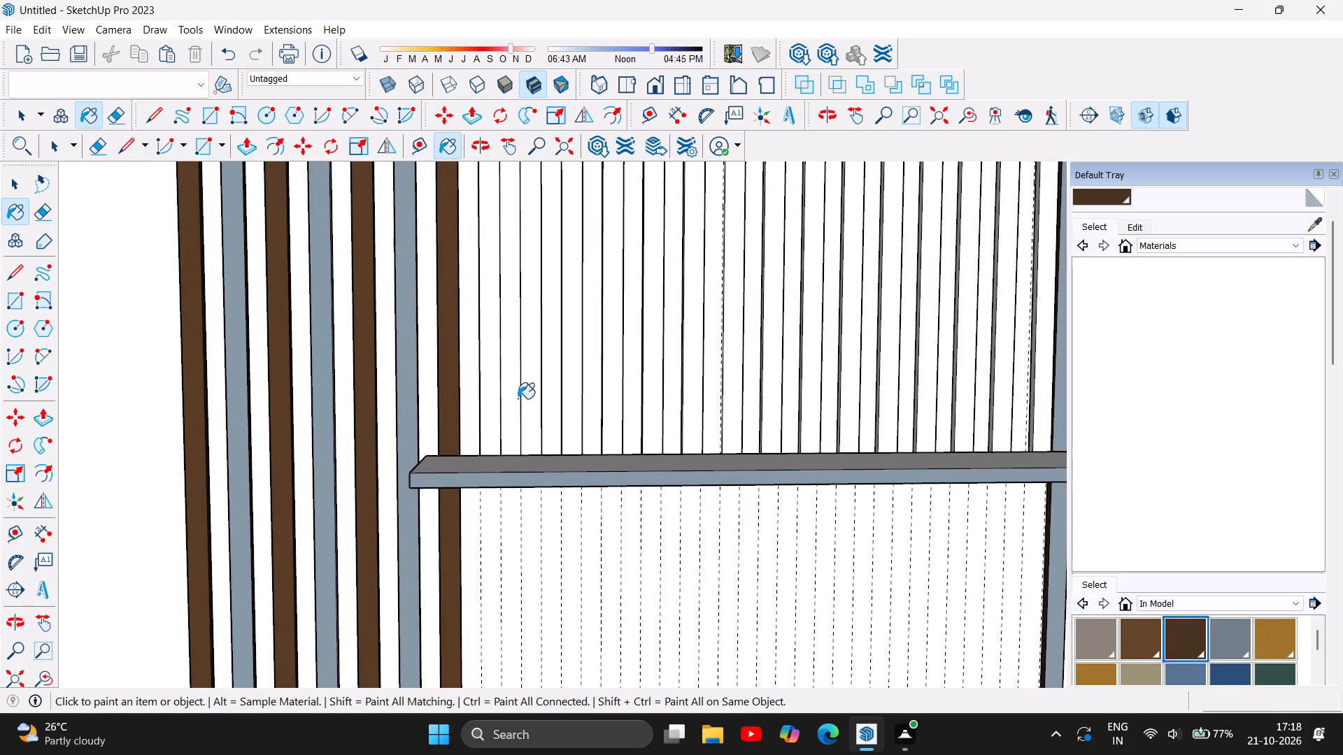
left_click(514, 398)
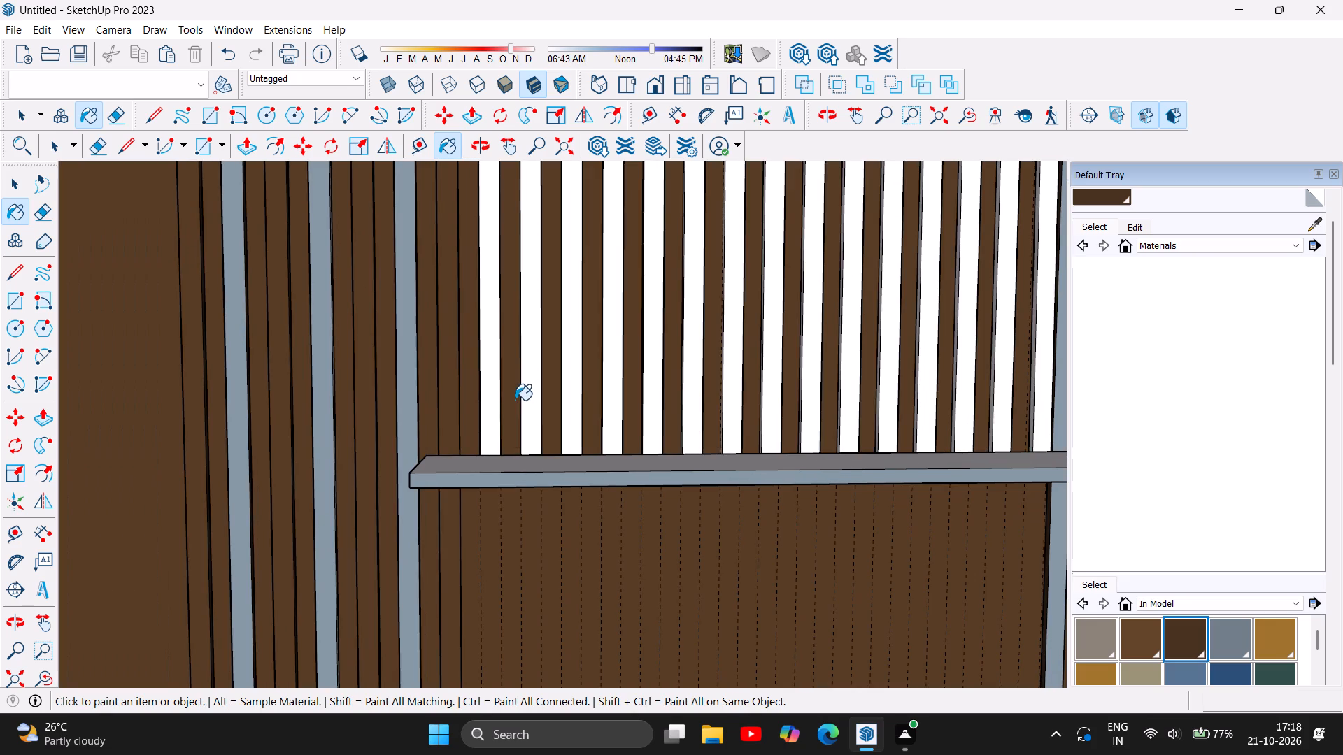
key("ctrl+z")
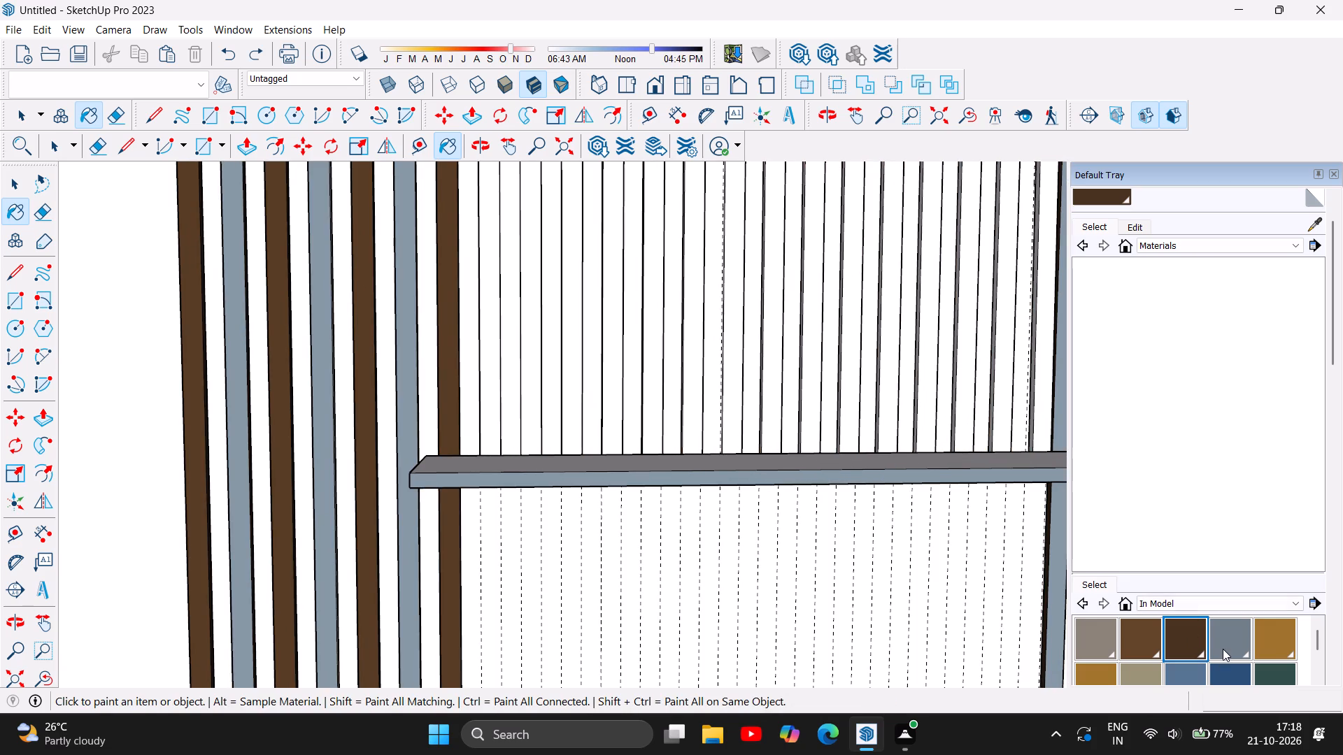
Paint the first five short slats above the floating shelf alternately blue-grey and dark brown, starting with blue-grey beside the dark brown full-height slat.
left_click(1223, 649)
left_click(486, 415)
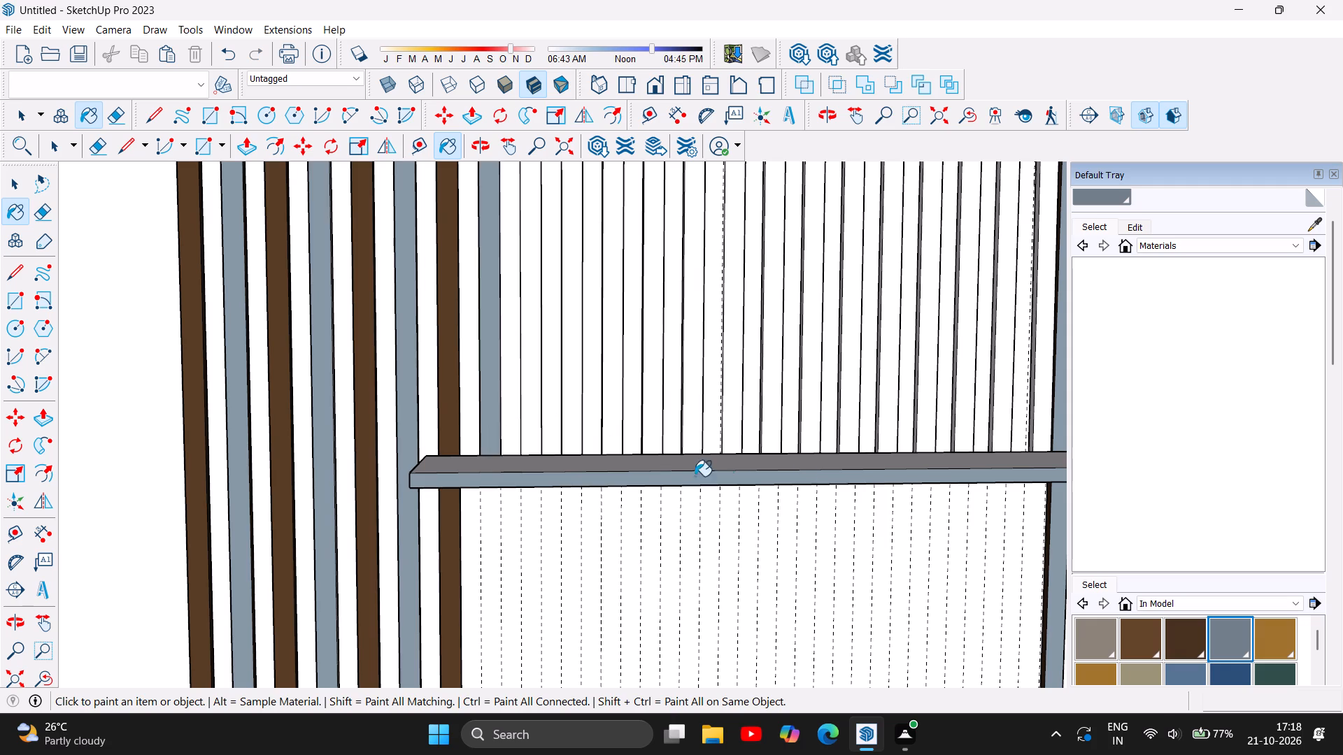
left_click(1172, 633)
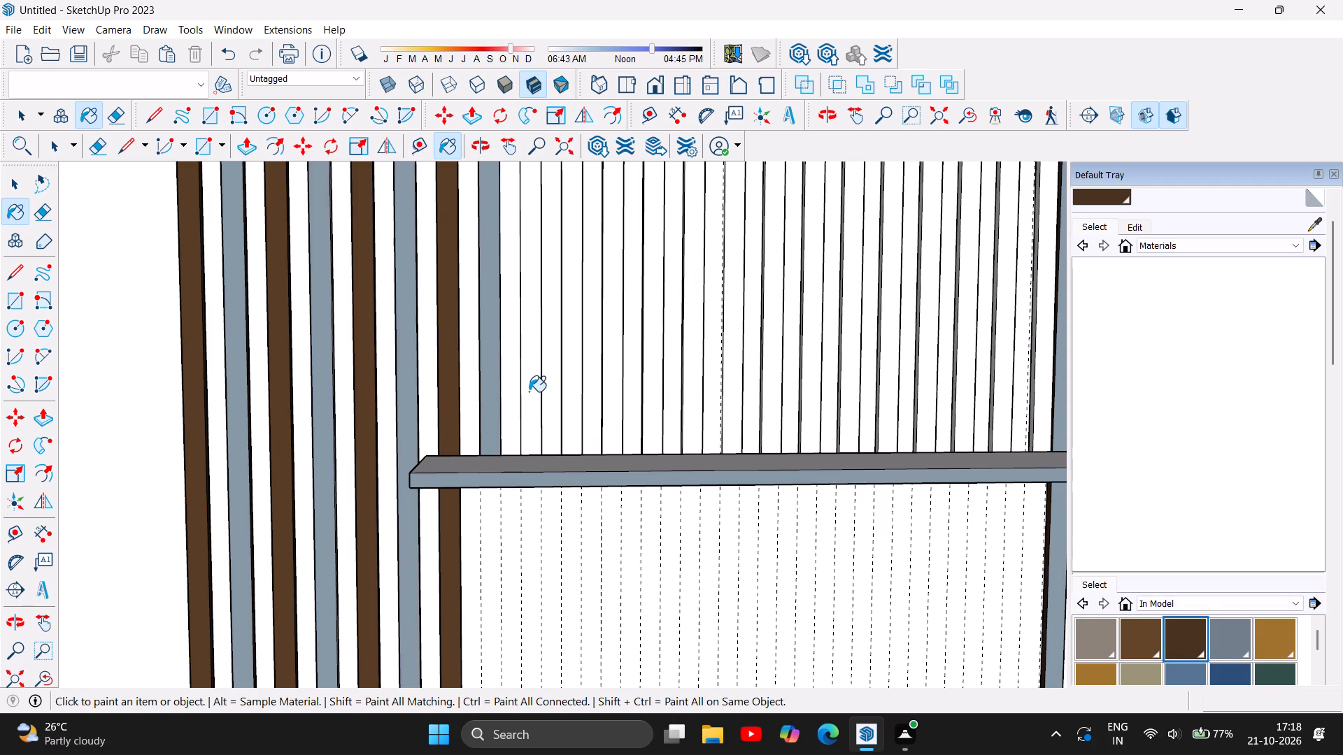
left_click(529, 391)
left_click(1243, 631)
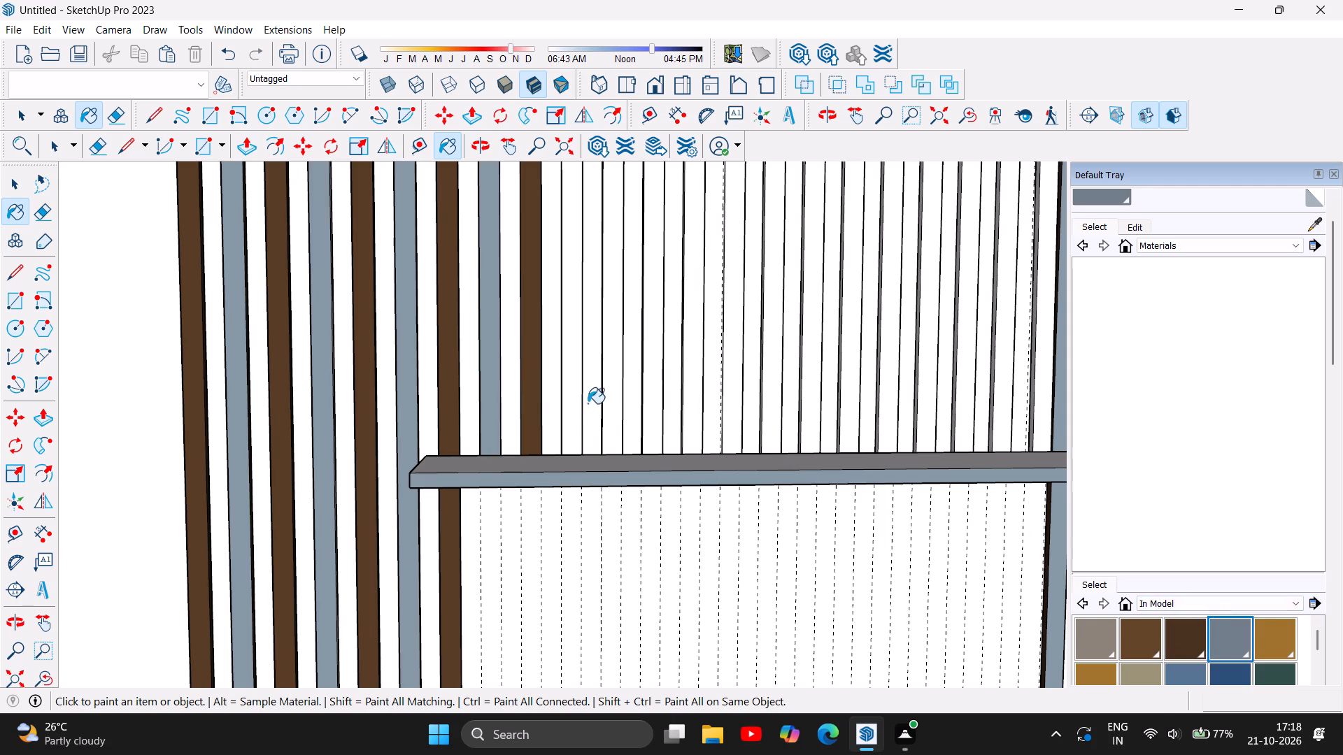
left_click(577, 413)
left_click(1190, 638)
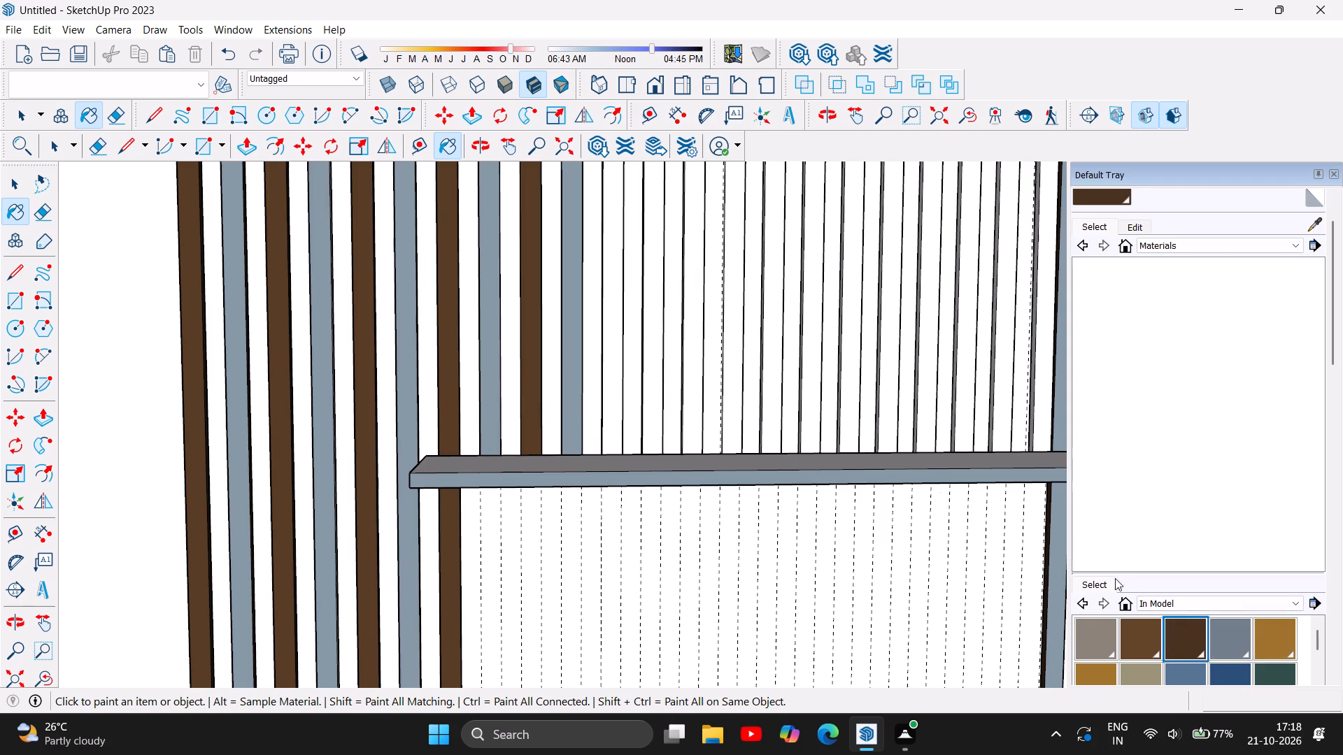
left_click(616, 397)
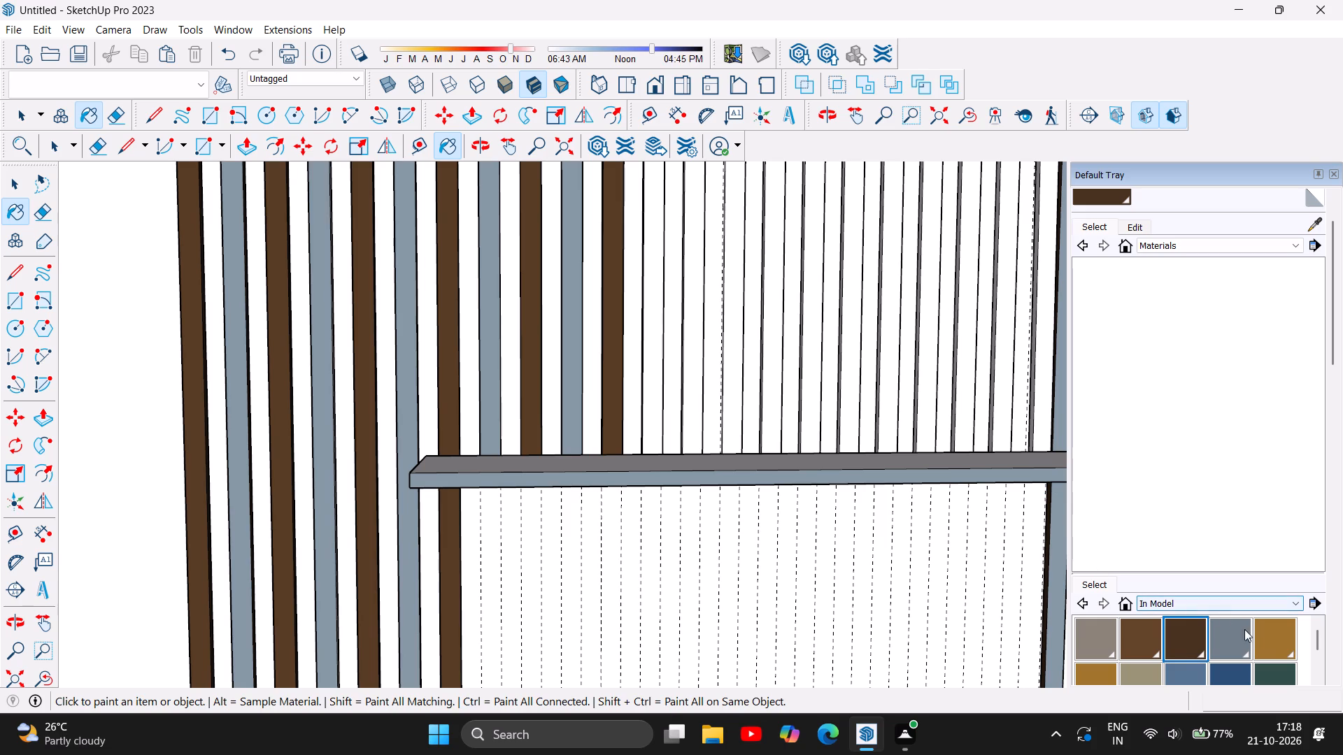
left_click(1242, 632)
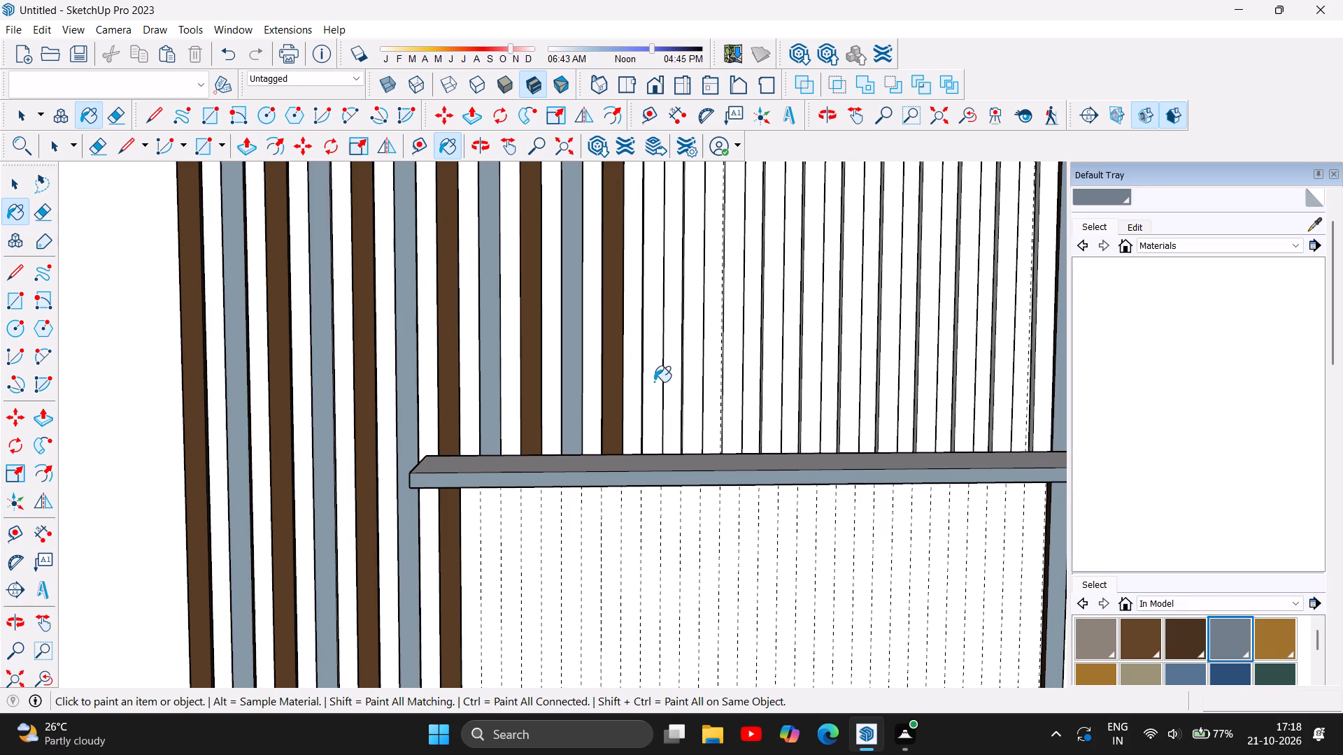
left_click(654, 382)
Paint the following five unpainted short slats above the shelf alternately dark brown and blue-grey, starting and ending with dark brown.
left_click(1193, 630)
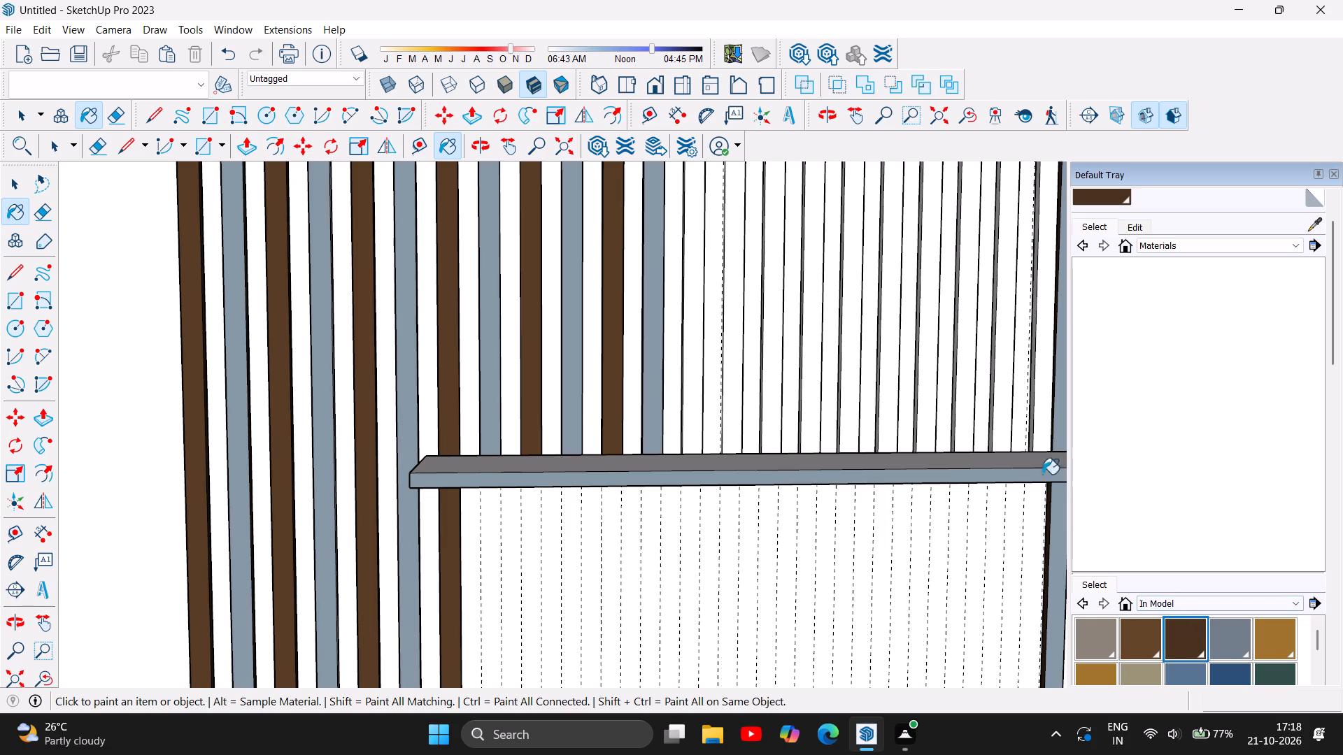
left_click(690, 391)
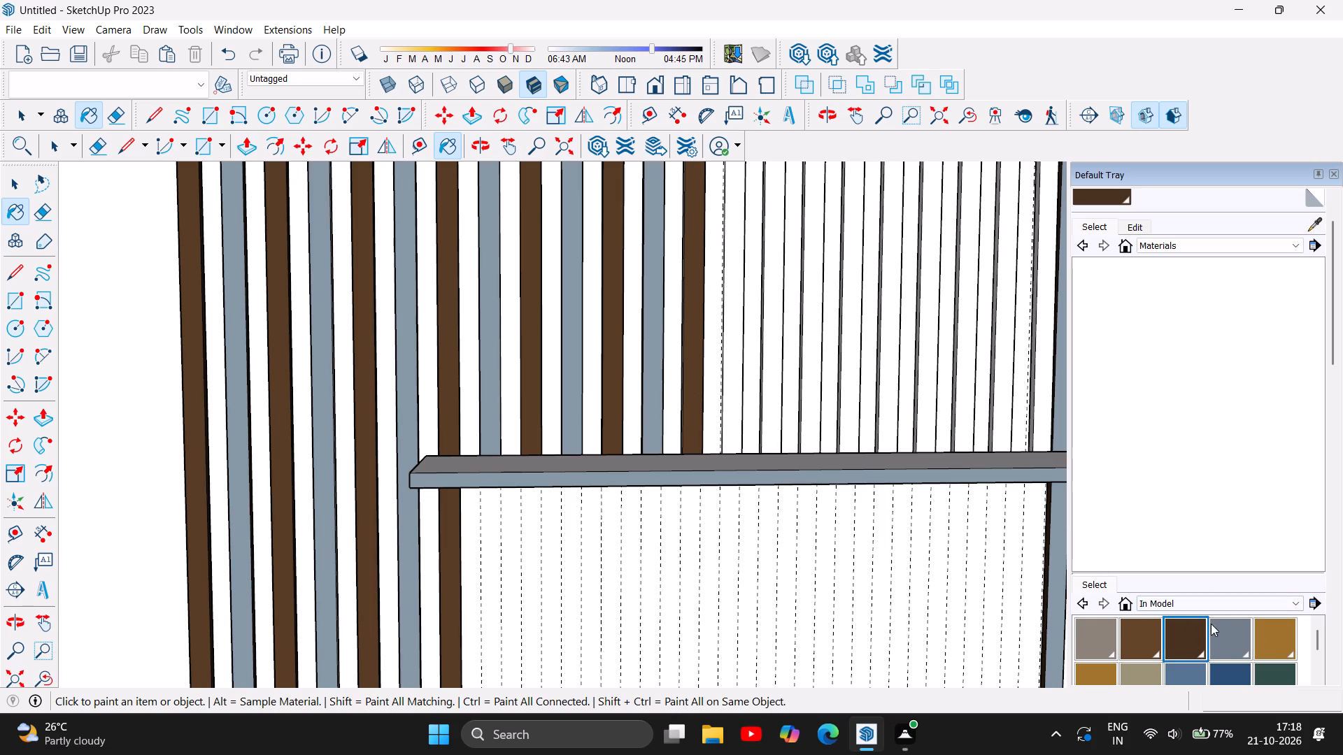
left_click(1221, 633)
left_click(732, 402)
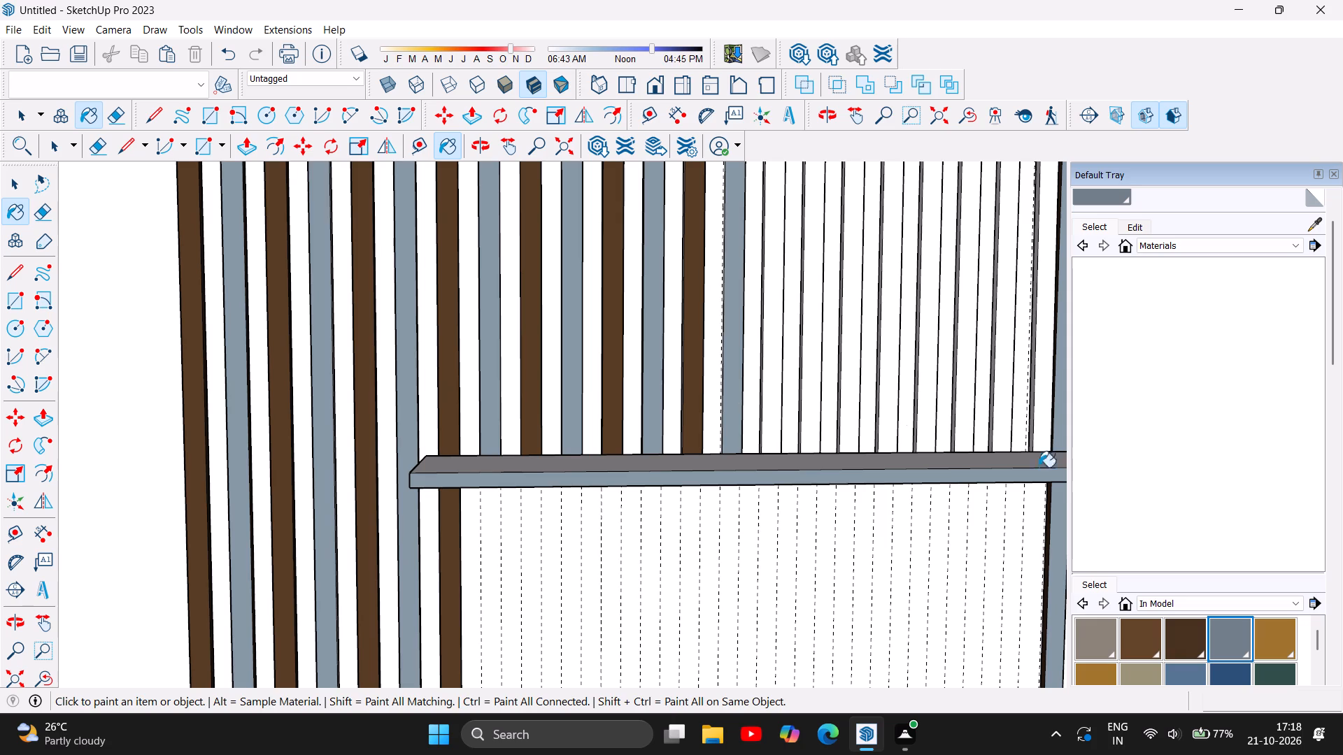
left_click(1185, 623)
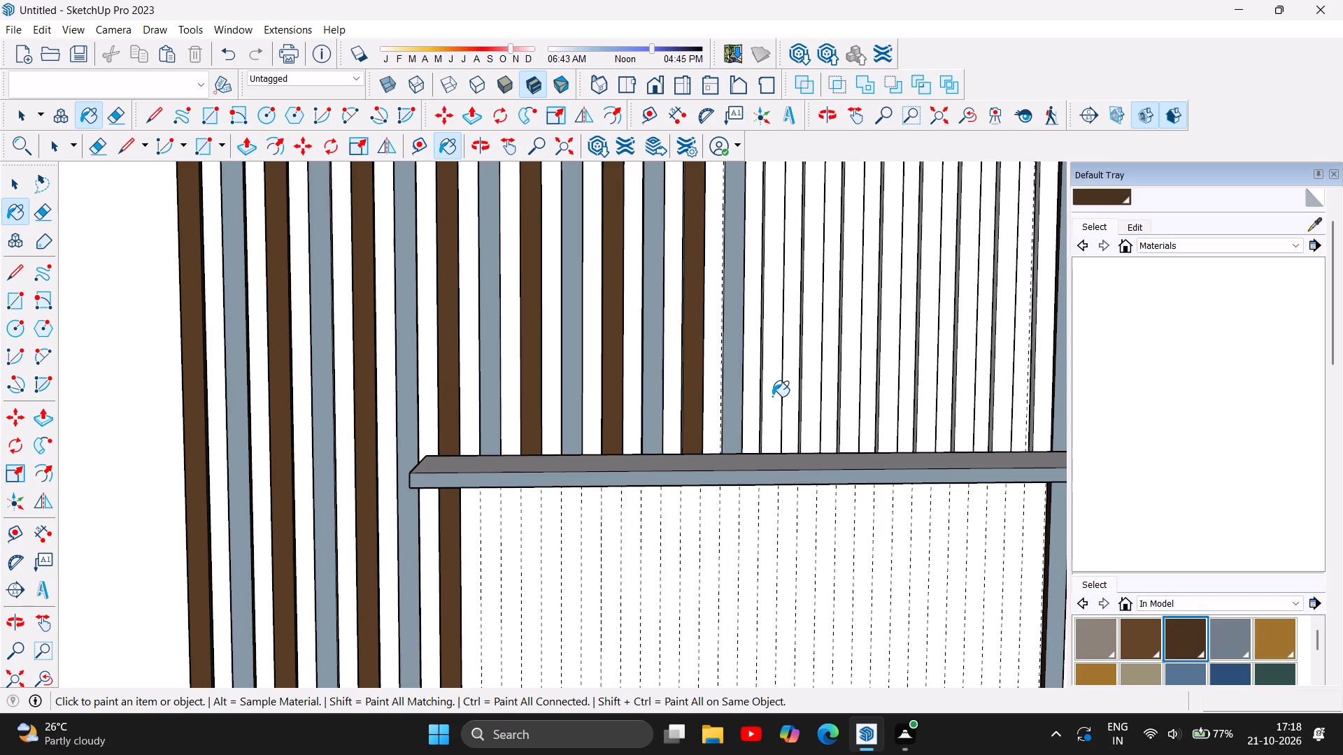
left_click(772, 396)
left_click(1229, 634)
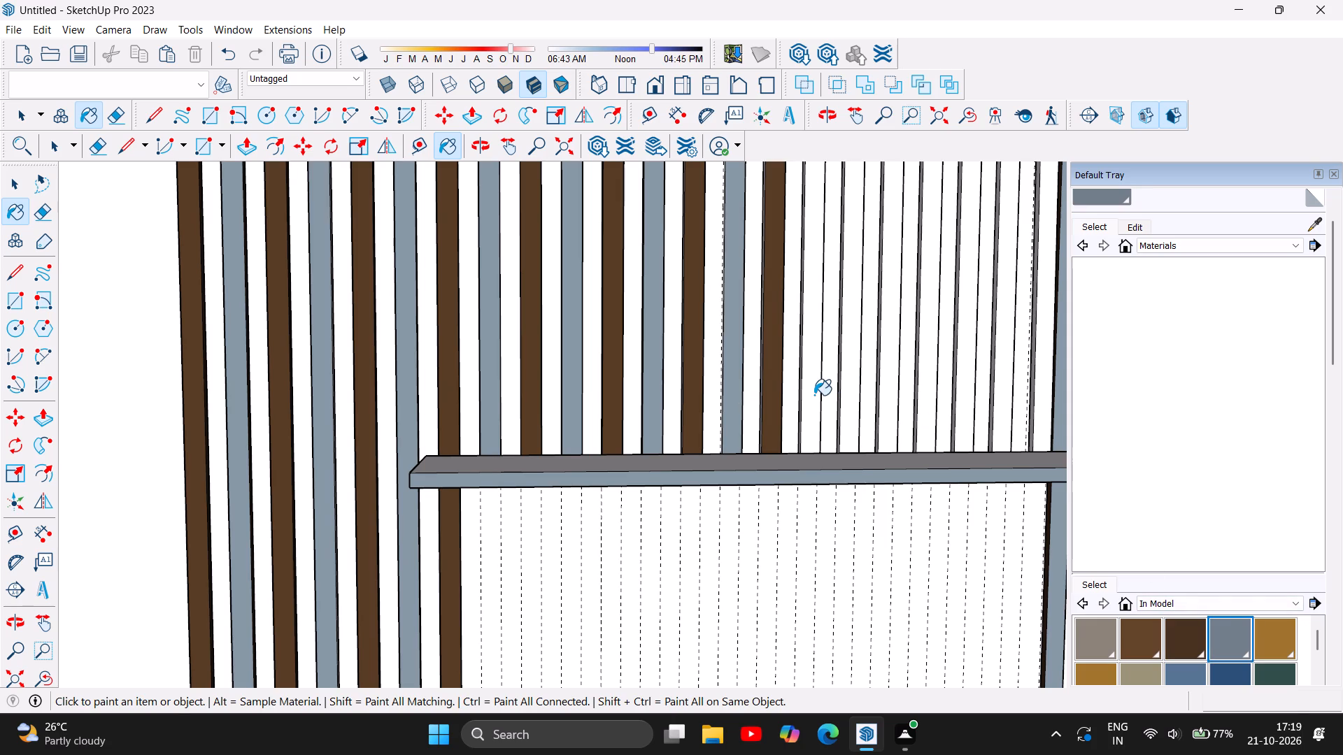
left_click(811, 395)
left_click(1195, 647)
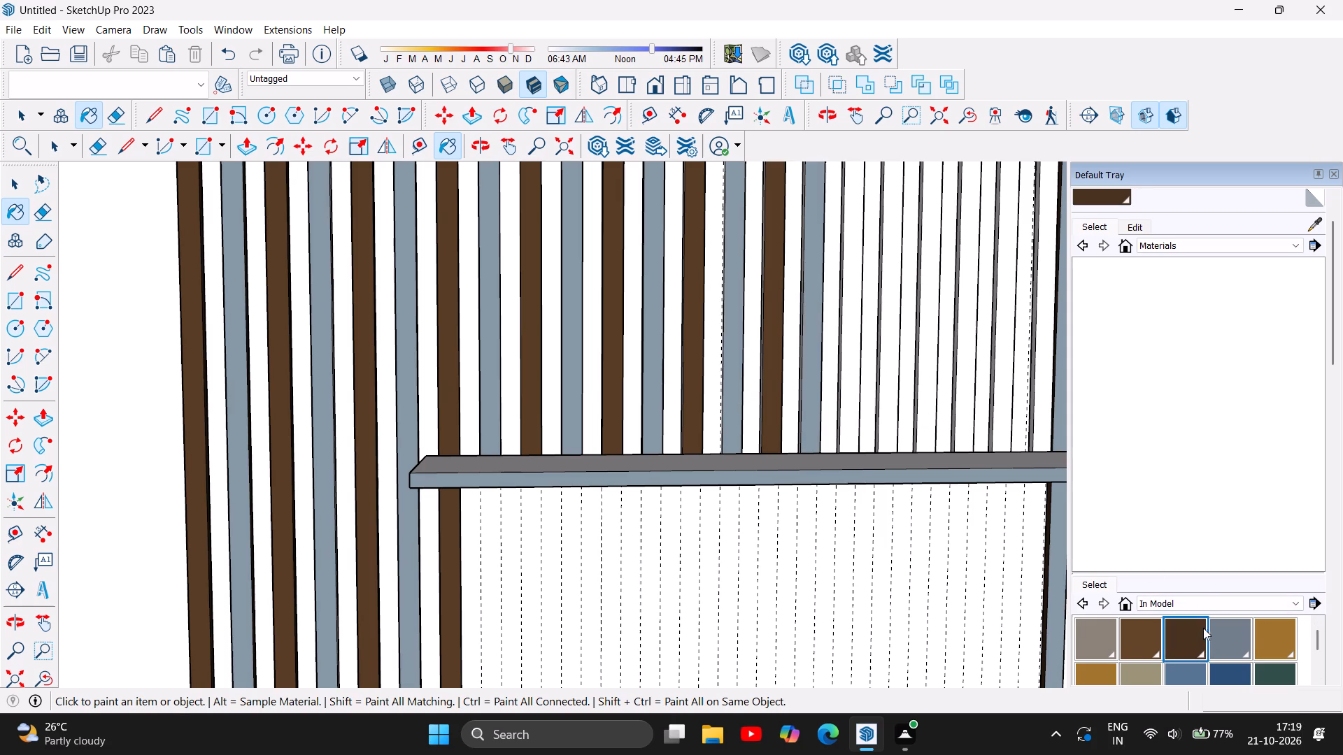
left_click(855, 398)
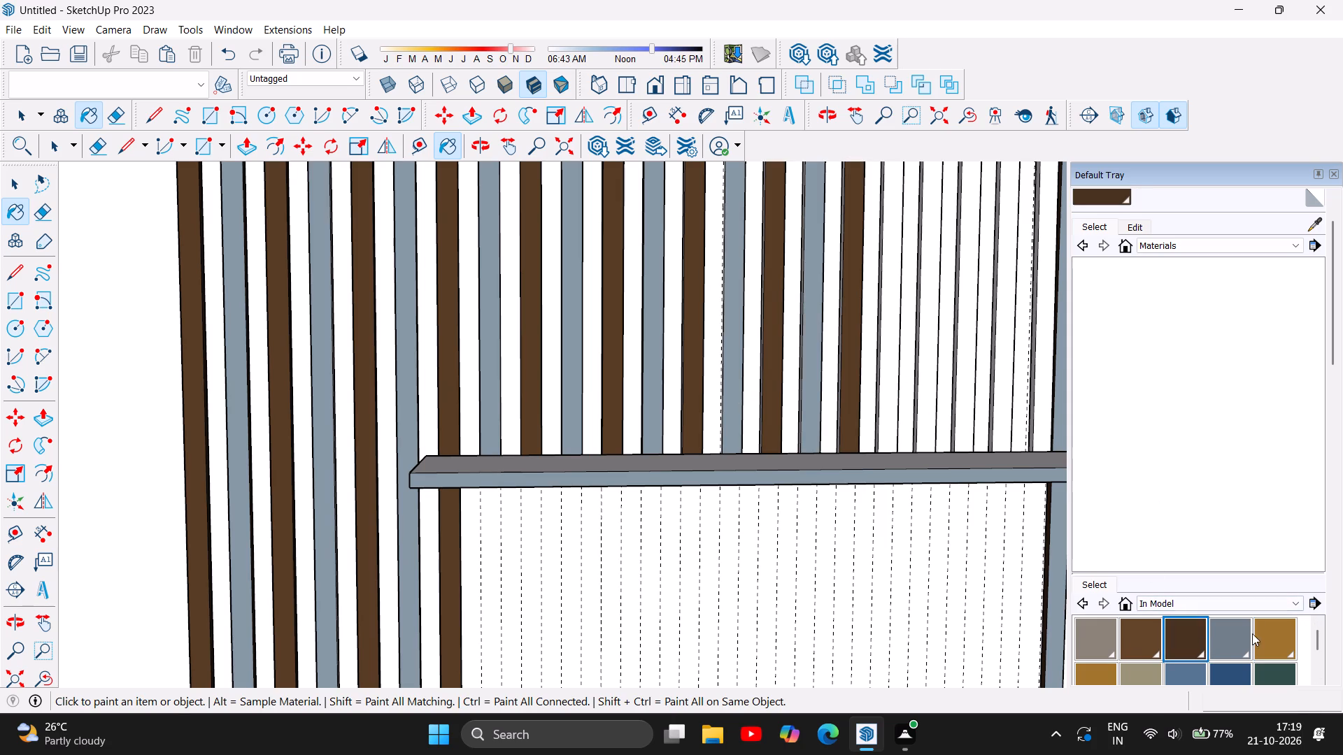
Paint the last five unpainted short slats above the shelf alternately blue-grey and dark brown, starting and ending with blue-grey.
left_click(1246, 640)
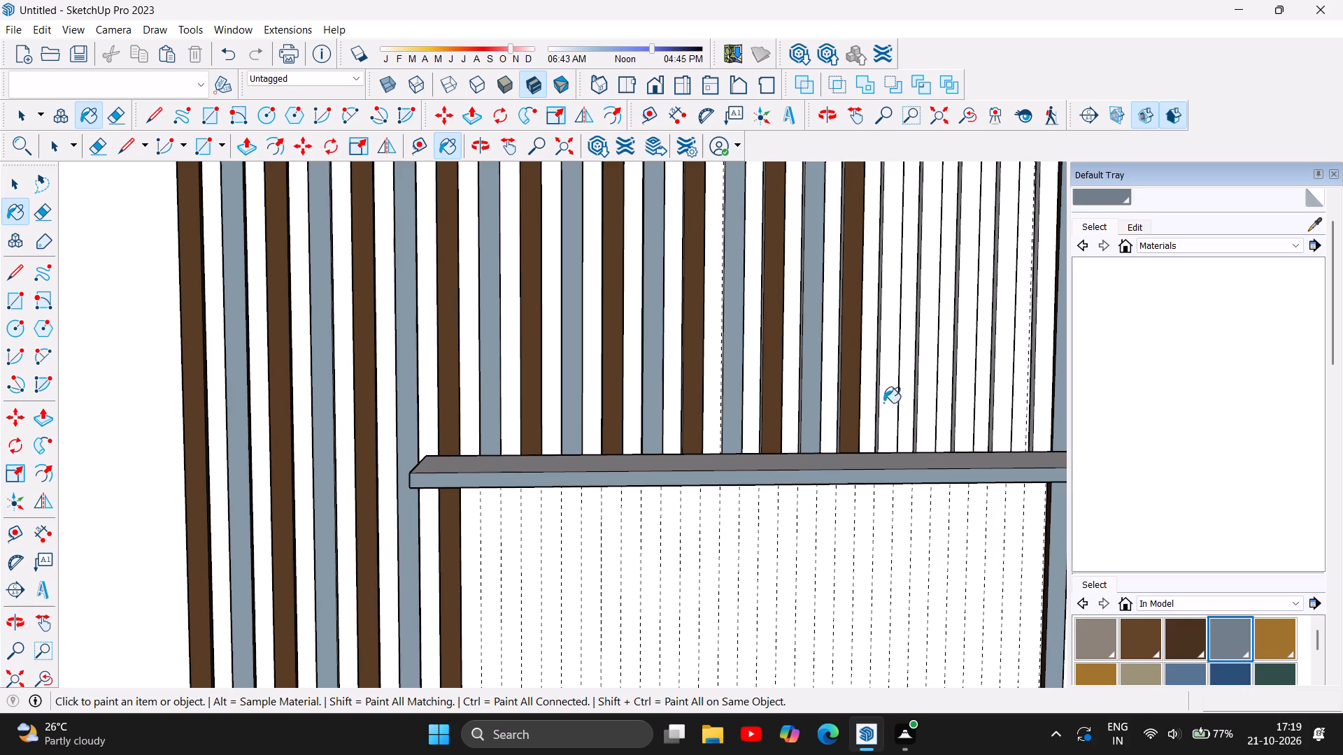
left_click(887, 403)
left_click(1176, 640)
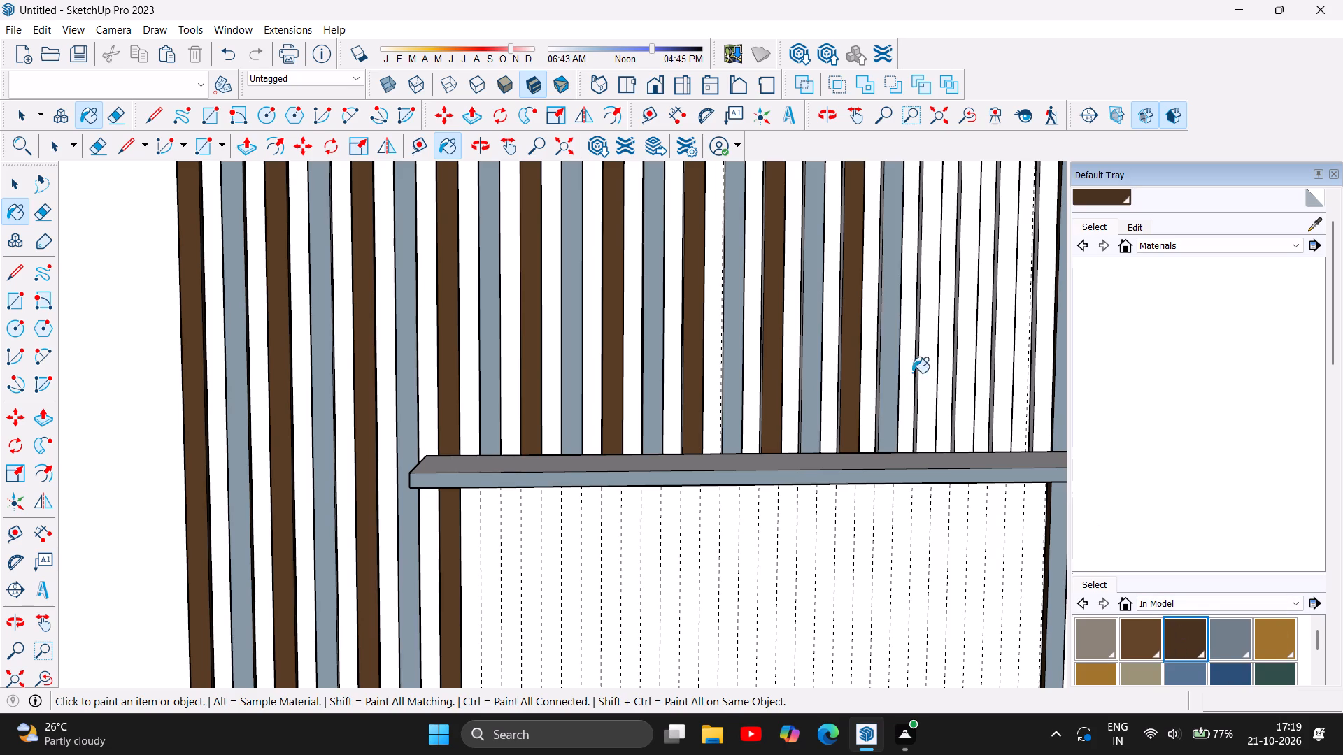
left_click(930, 408)
left_click(1225, 631)
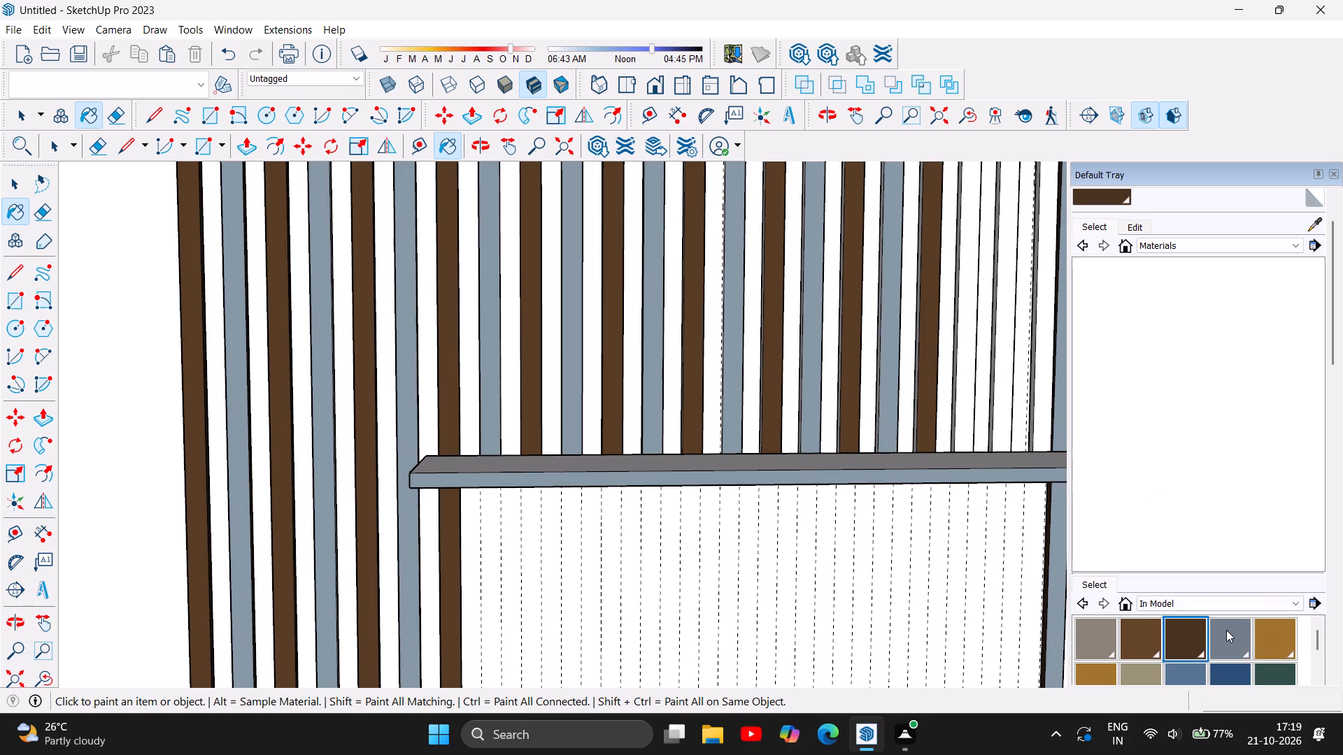
left_click(963, 392)
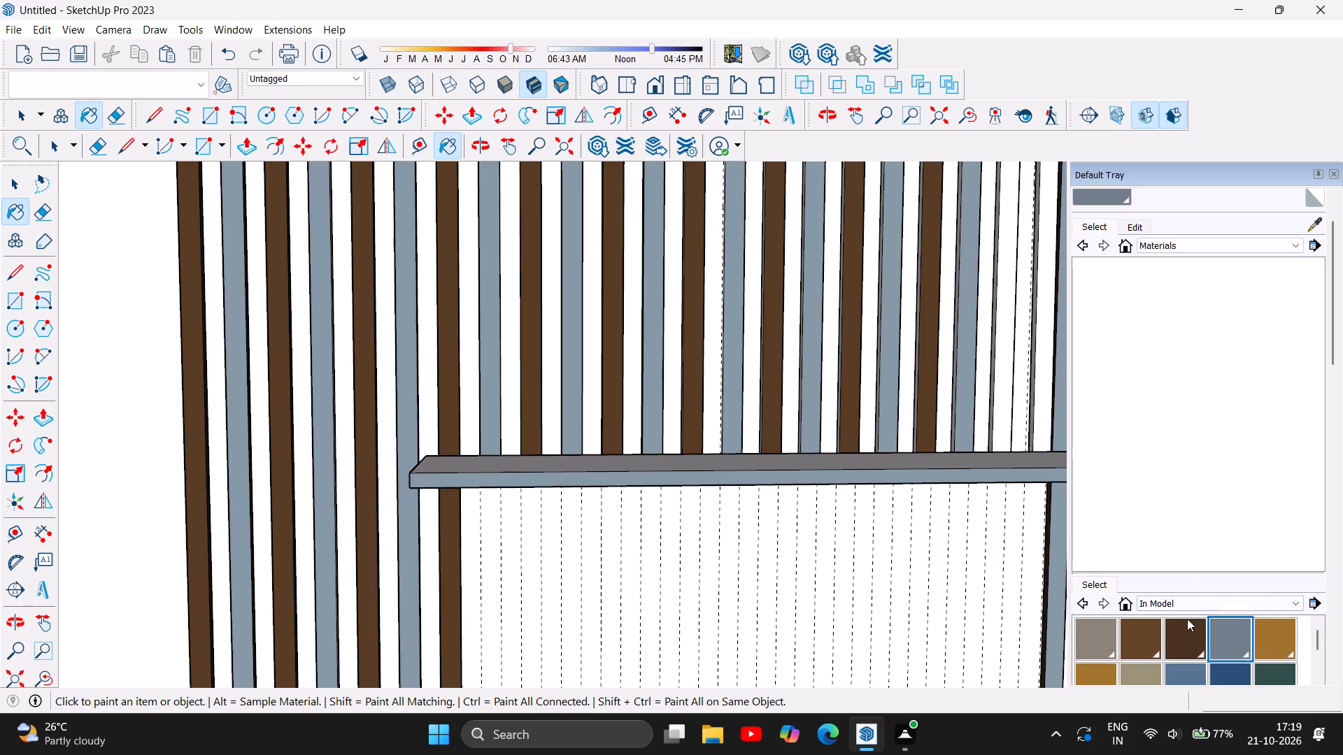
left_click(1191, 634)
left_click(1007, 391)
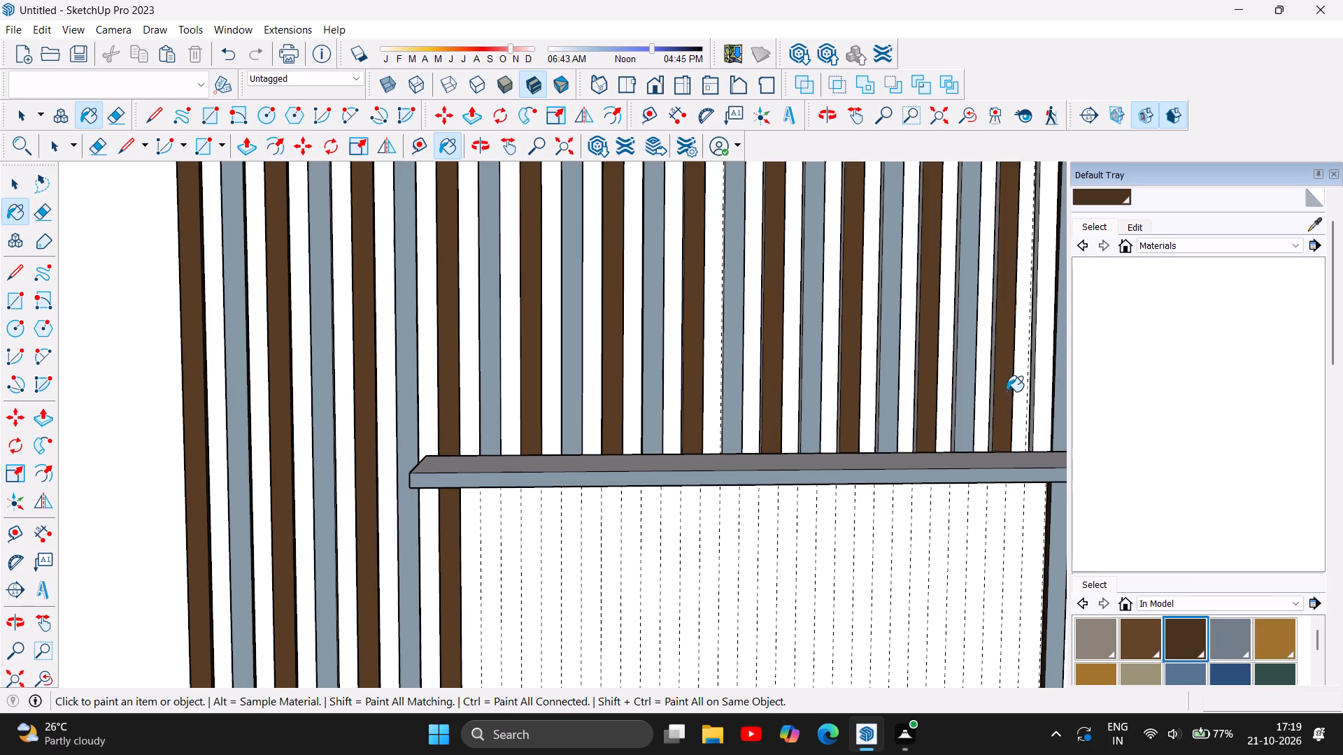
left_click(1231, 632)
left_click(1045, 395)
Examine the painted slat panelling, especially where the last short slat meets the full-height slat at the shelf's end.
scroll(685, 403, "down", 1)
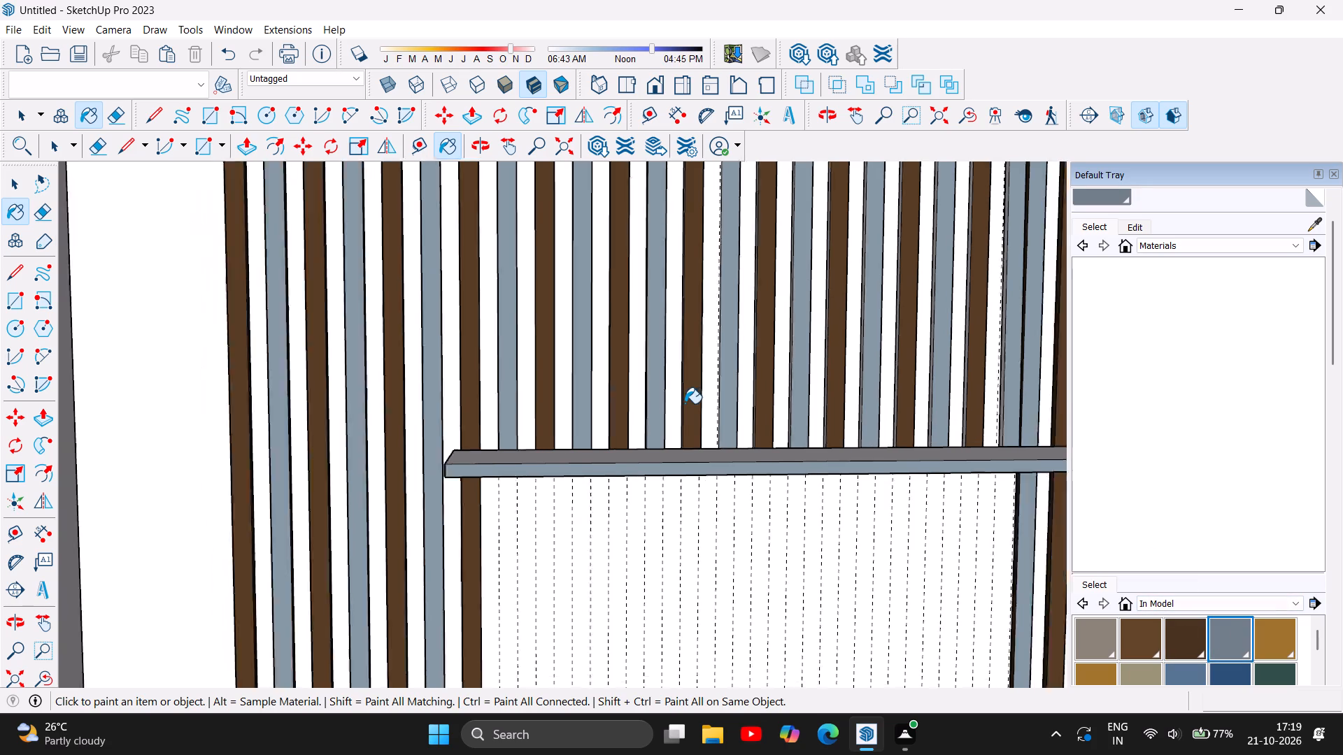
scroll(685, 403, "down", 2)
scroll(637, 363, "down", 13)
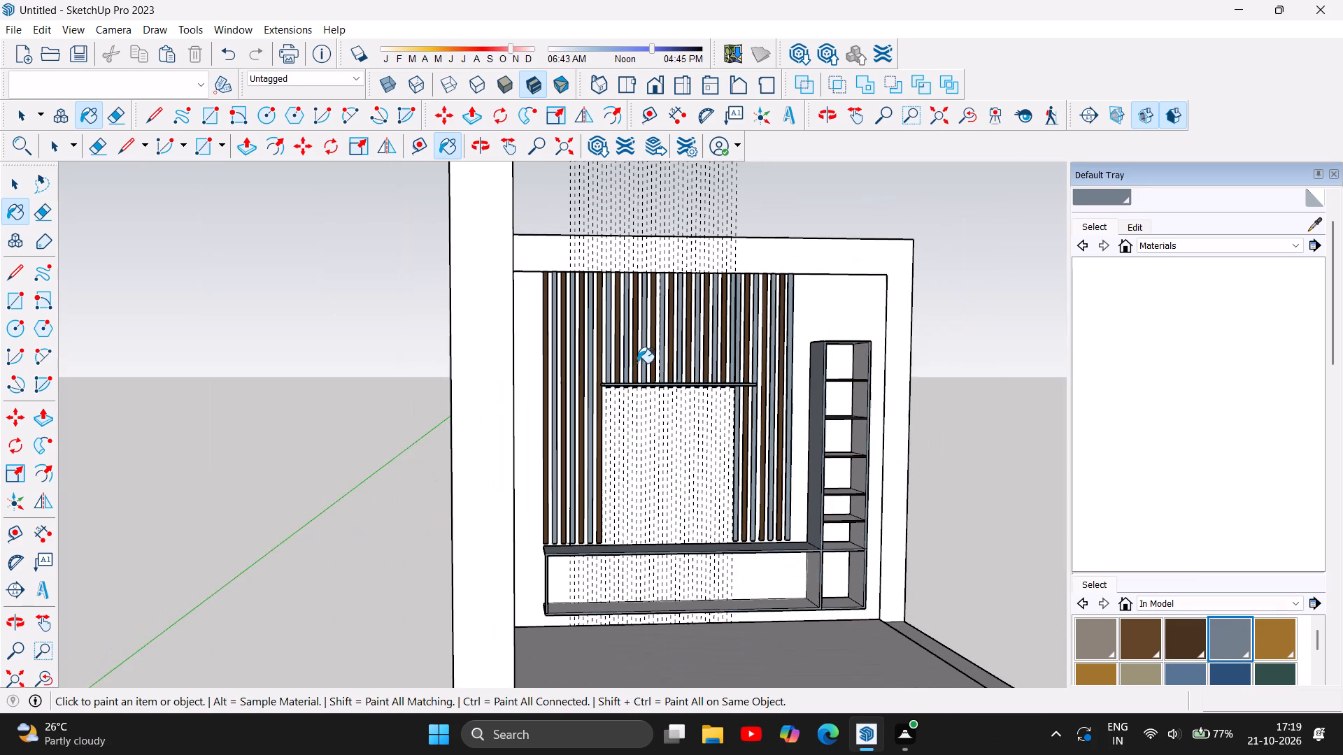
scroll(760, 544, "up", 6)
scroll(681, 435, "up", 4)
scroll(655, 418, "down", 5)
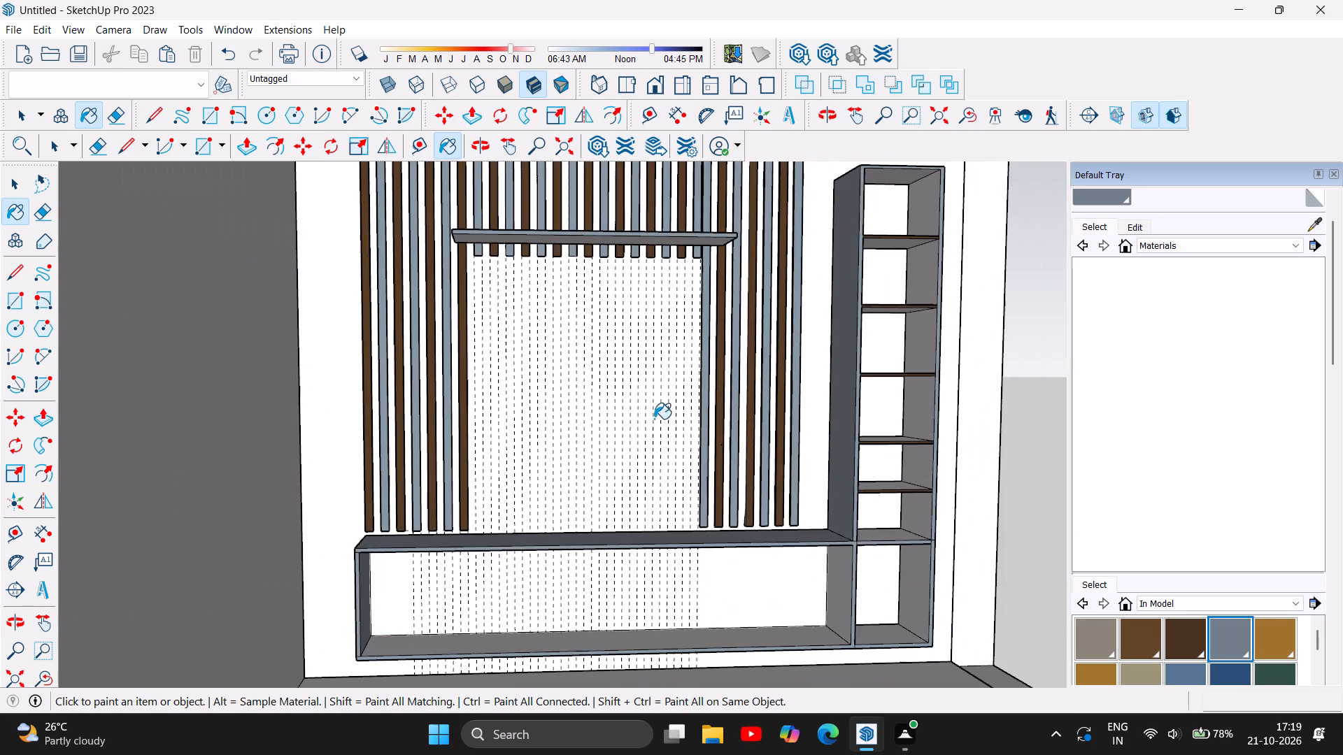
scroll(654, 419, "down", 8)
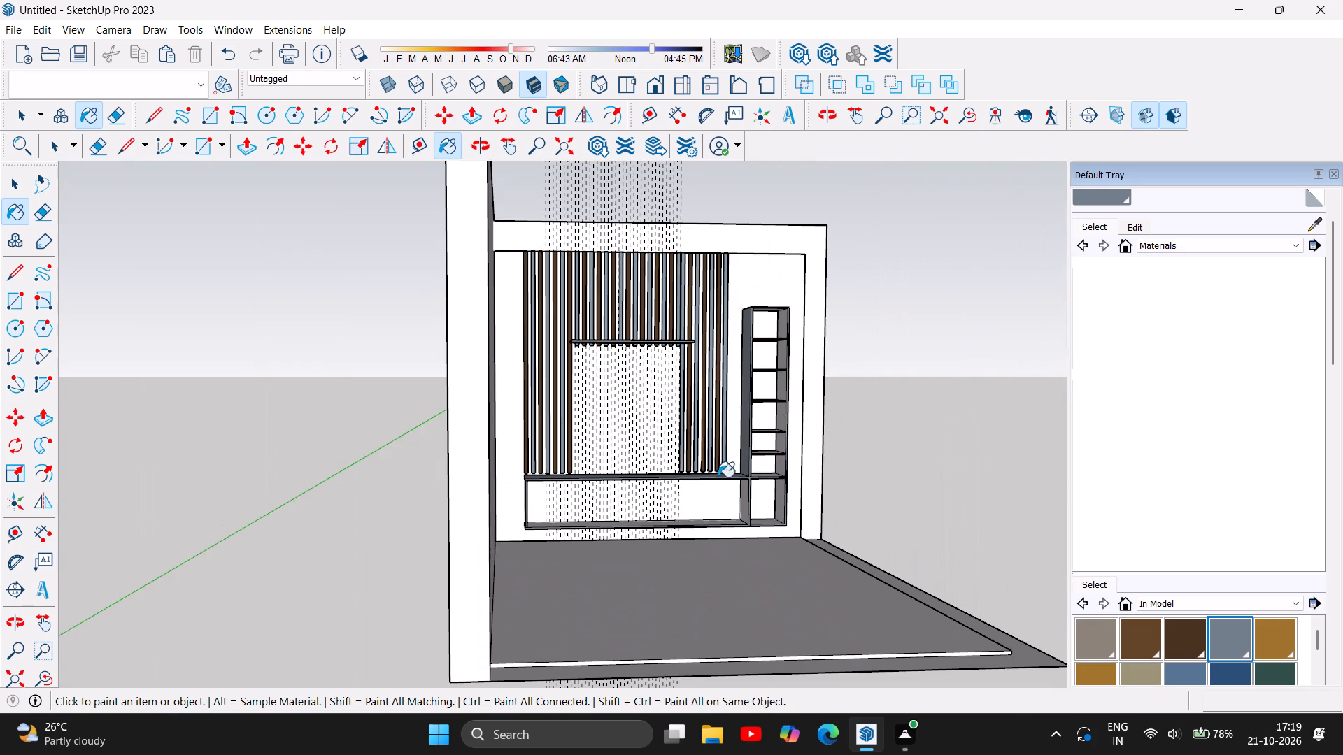
scroll(716, 481, "up", 4)
scroll(714, 395, "up", 4)
scroll(623, 381, "up", 4)
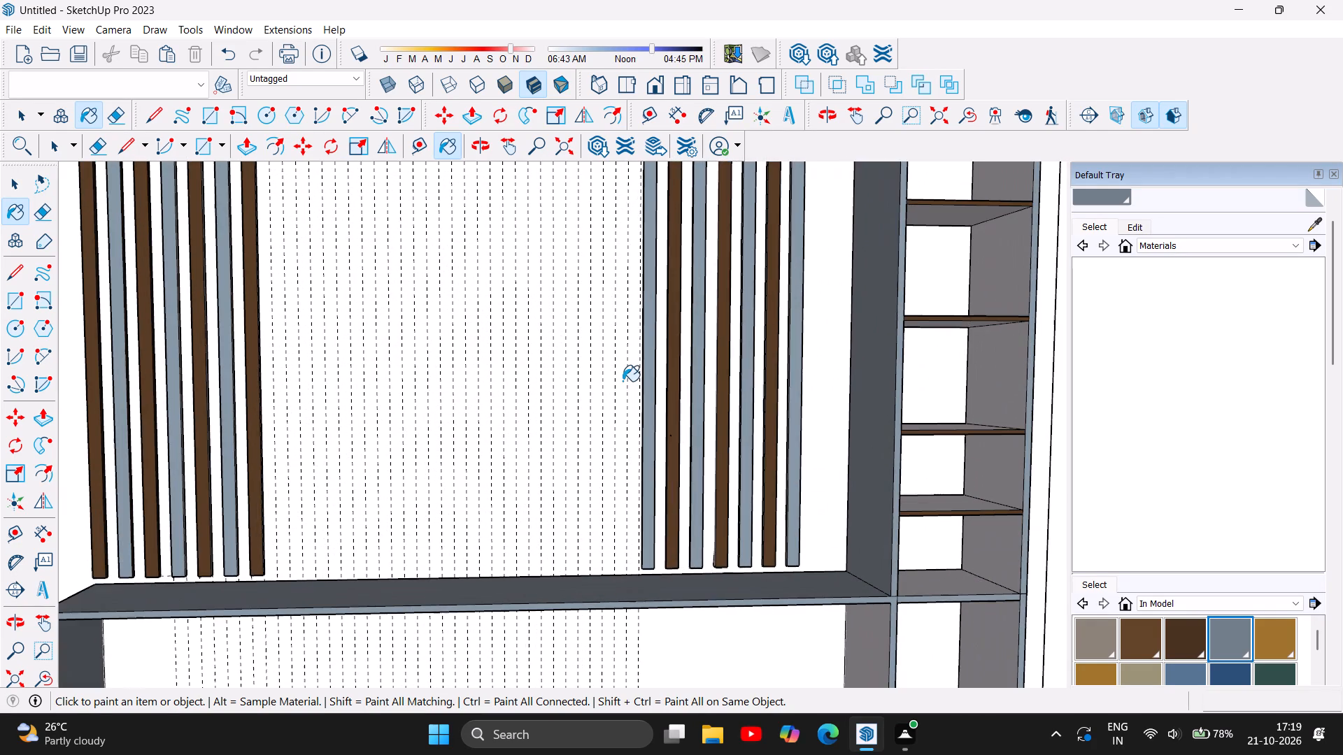
scroll(621, 382, "down", 11)
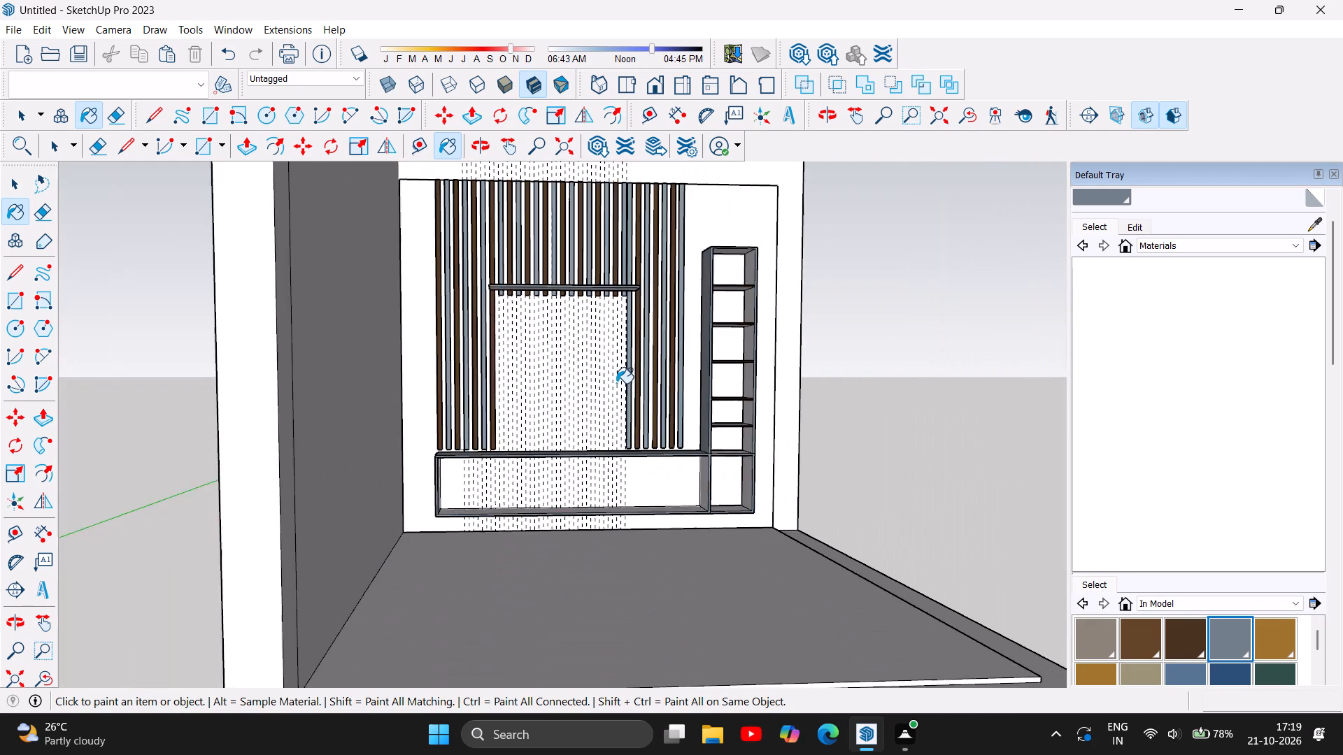
scroll(648, 278, "up", 18)
scroll(607, 287, "up", 3)
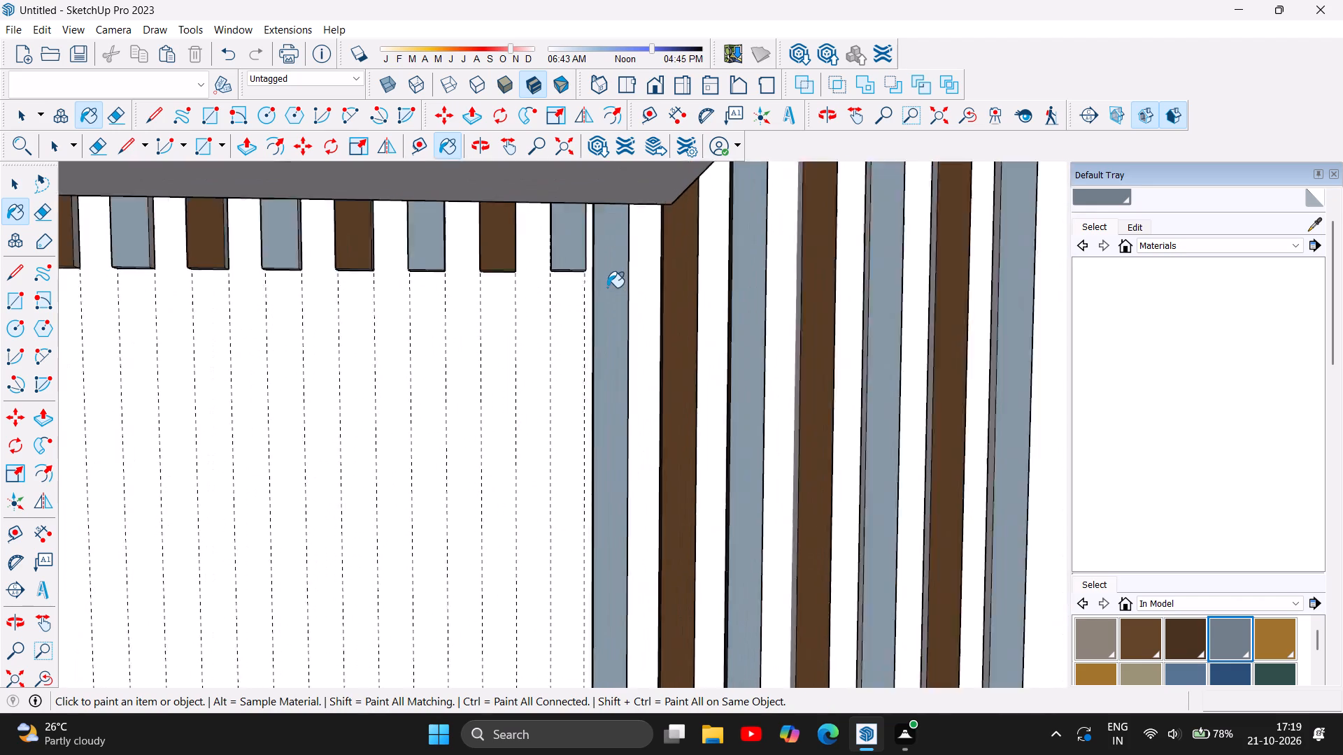
scroll(607, 287, "up", 17)
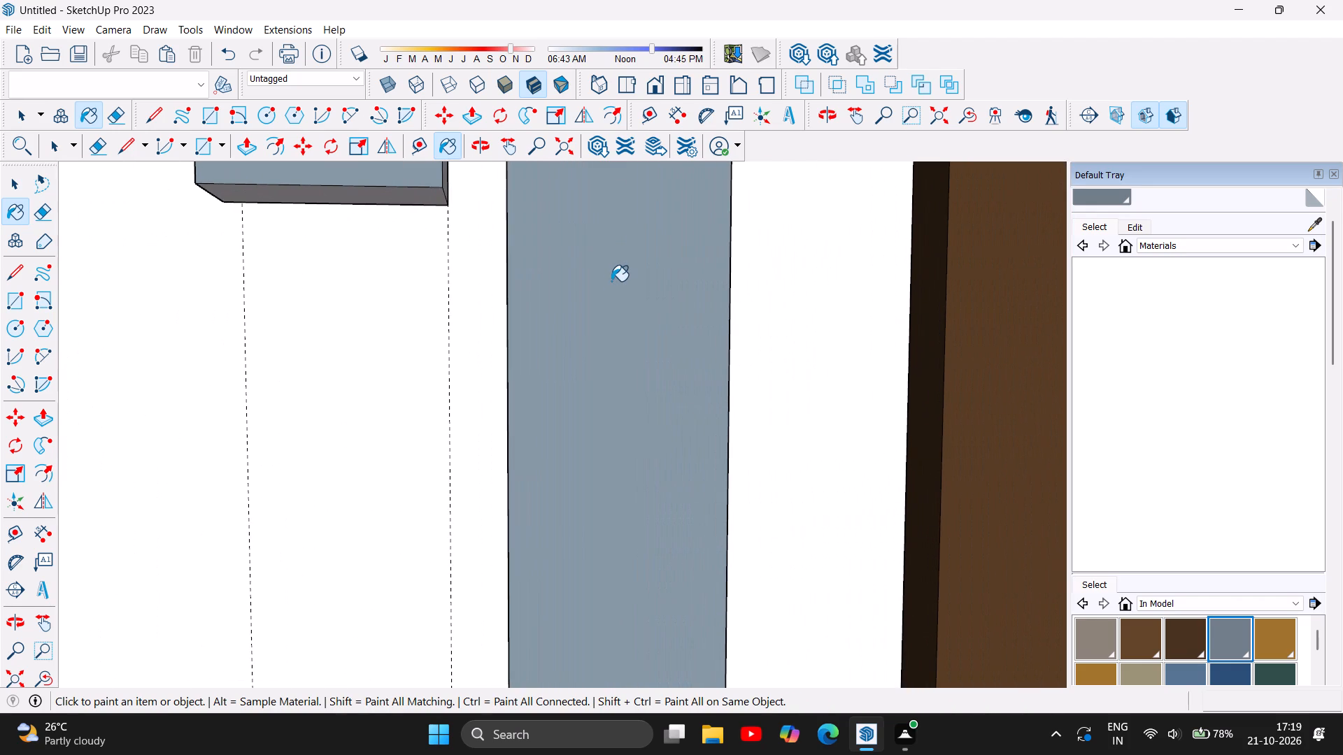
scroll(584, 415, "down", 7)
scroll(546, 311, "up", 4)
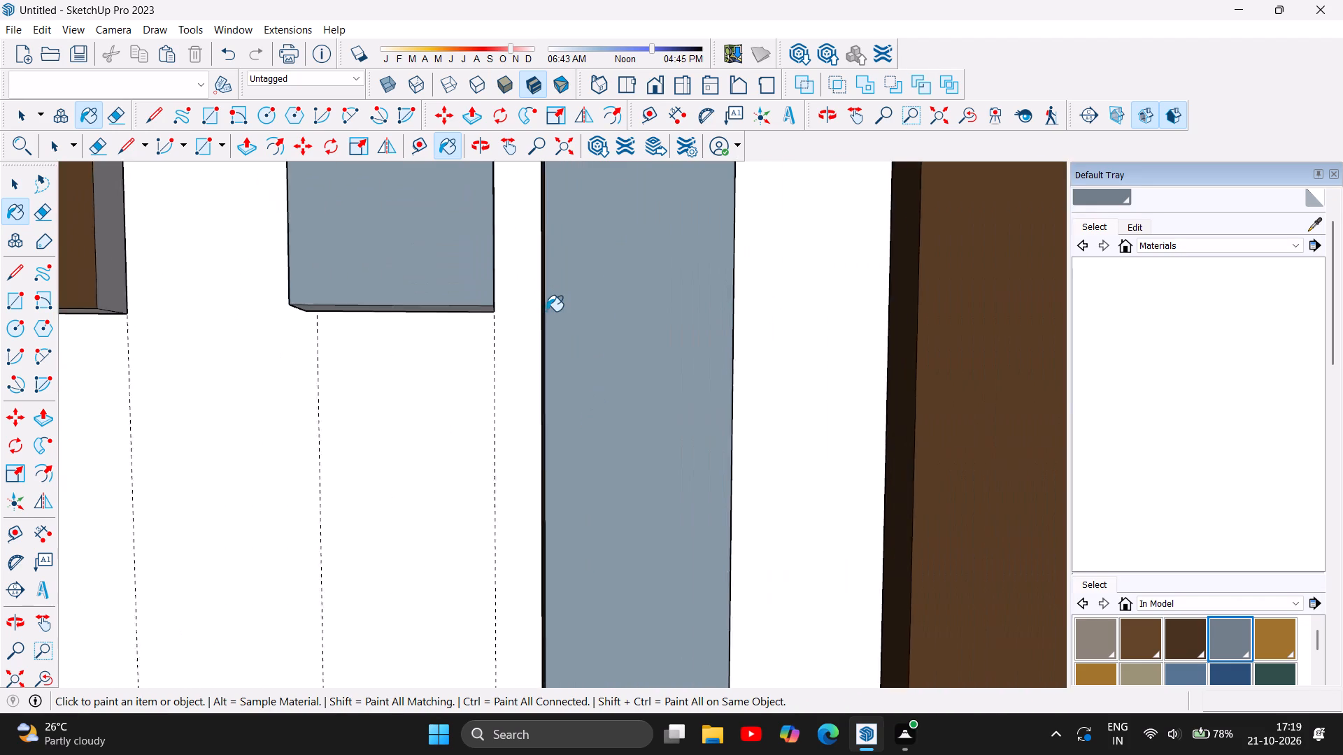
scroll(546, 311, "up", 17)
scroll(549, 313, "down", 13)
scroll(579, 393, "down", 20)
scroll(579, 393, "down", 11)
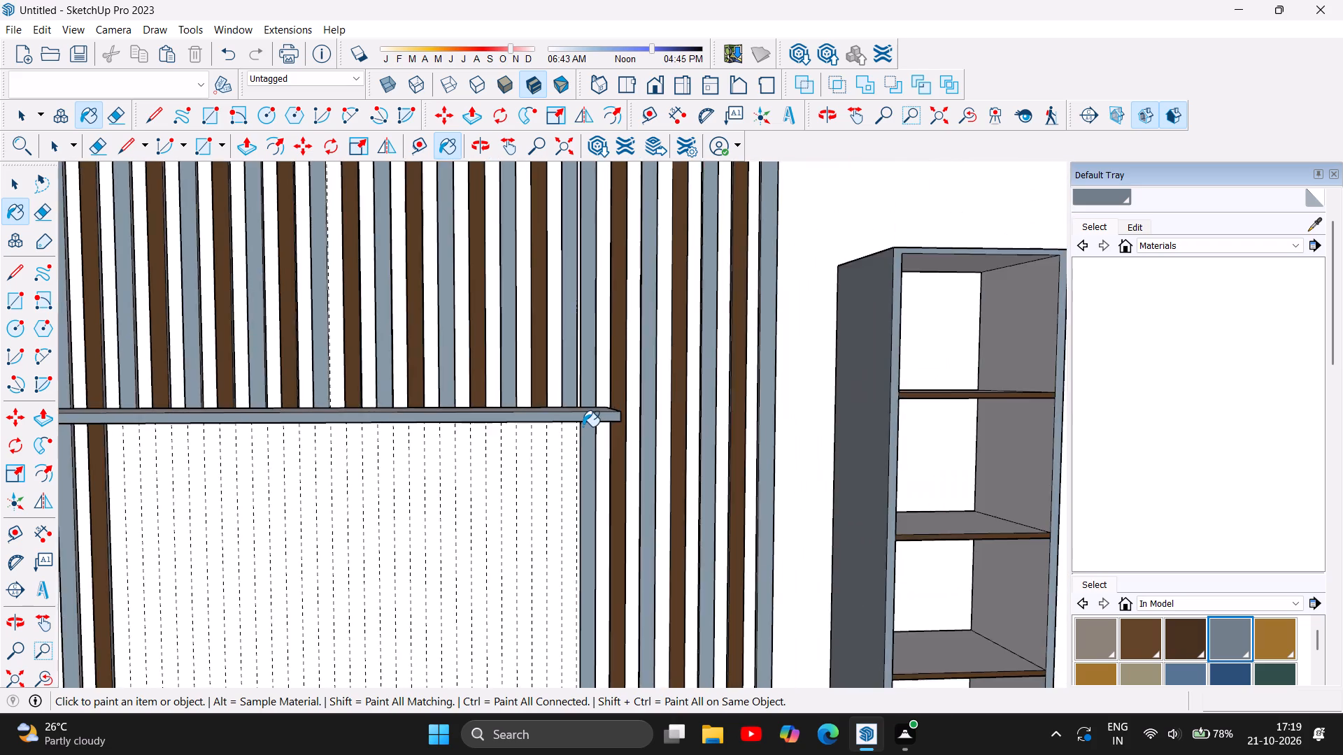
scroll(583, 426, "down", 8)
scroll(581, 312, "up", 6)
scroll(632, 420, "up", 3)
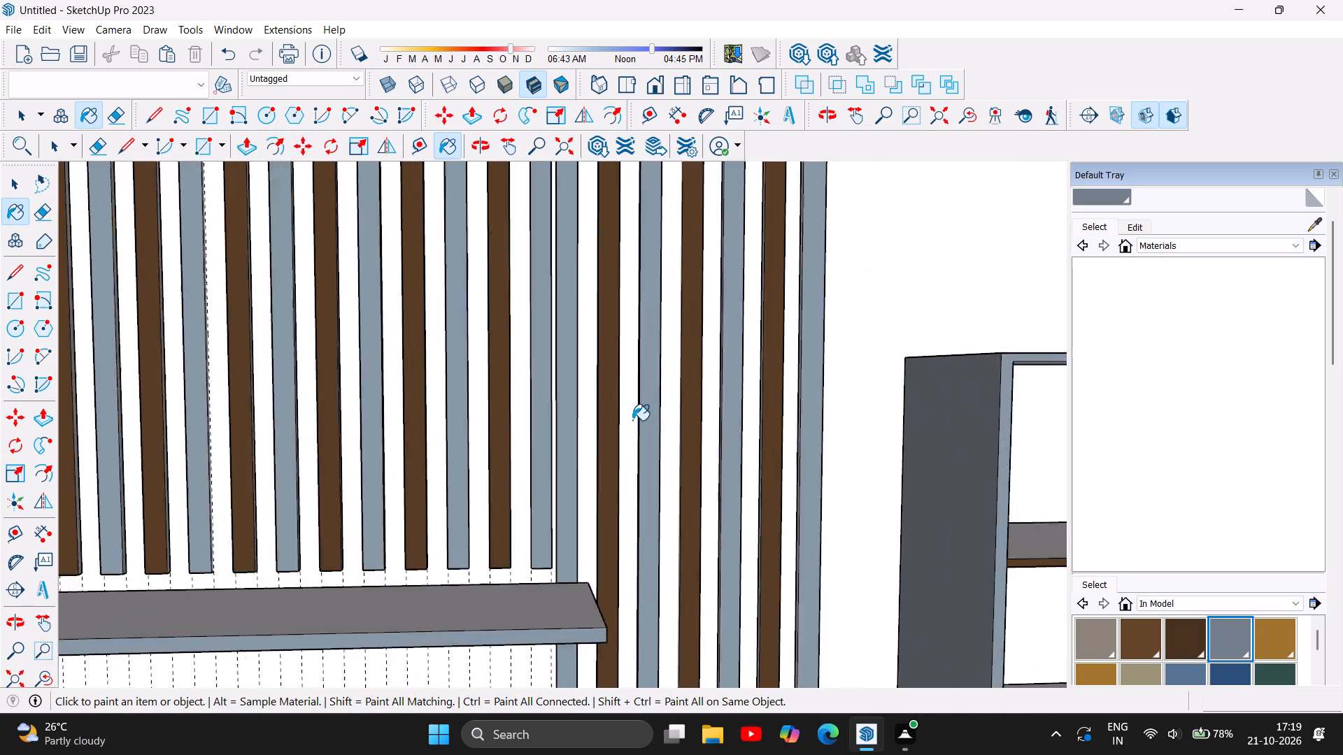
scroll(632, 420, "up", 3)
scroll(616, 416, "down", 19)
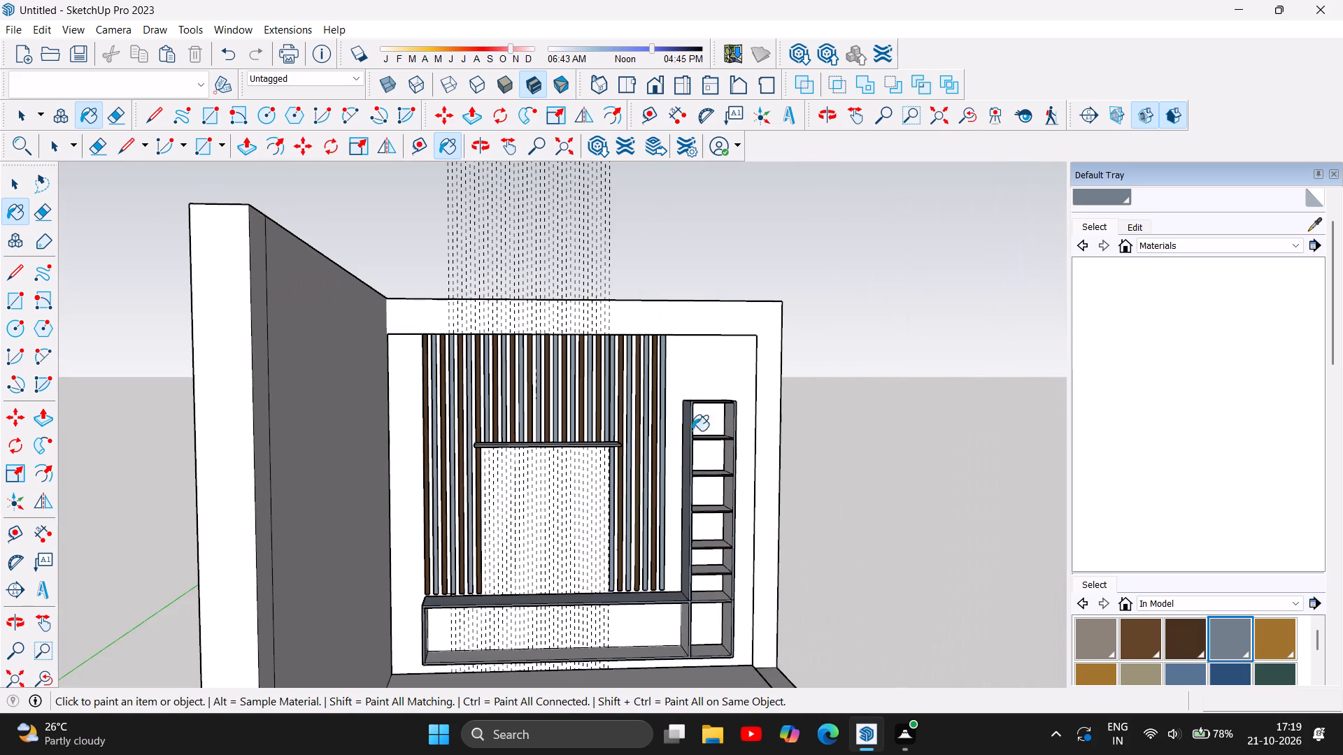
scroll(684, 491, "down", 5)
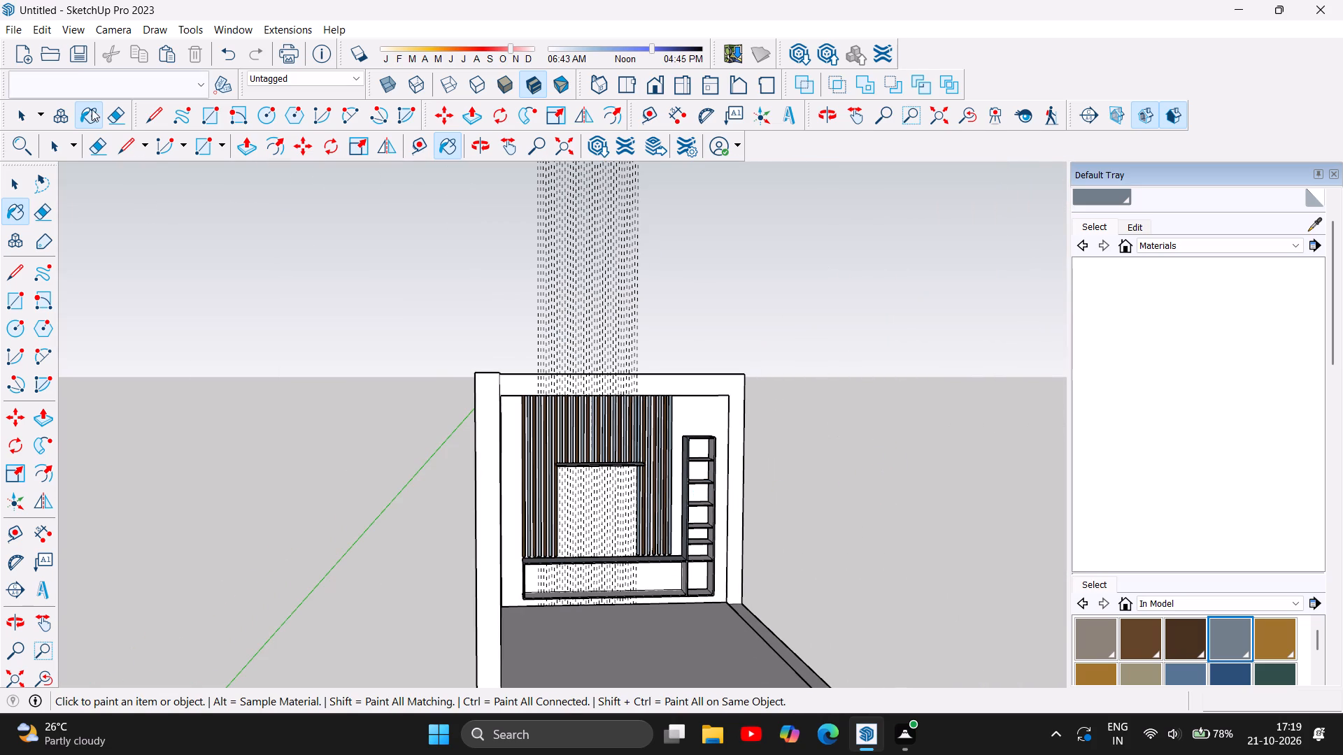
Delete all the dashed guide lines in the model.
left_click(41, 26)
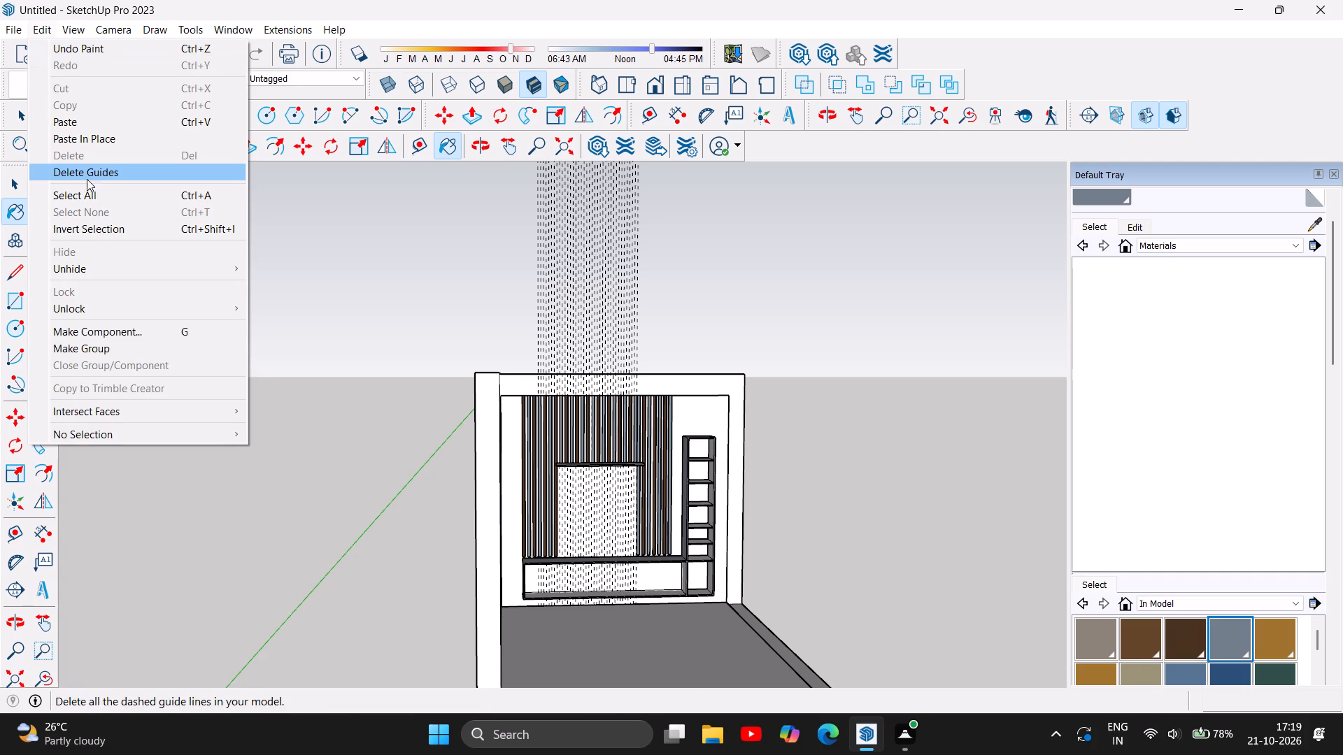
left_click(87, 173)
Examine the whole TV wall unit with its slats, floating shelf, base cabinet and side shelving, close up and from afar.
scroll(786, 556, "up", 5)
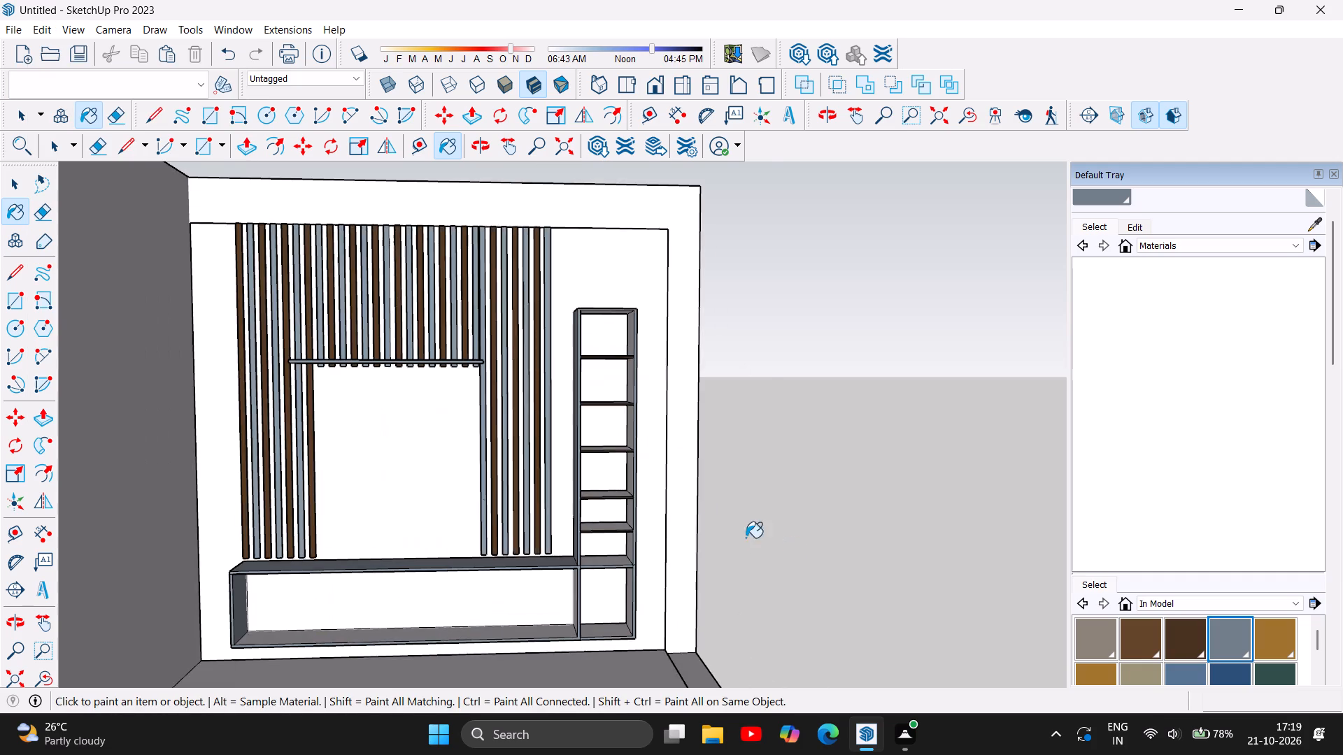
scroll(496, 525, "up", 5)
scroll(864, 538, "down", 4)
scroll(864, 538, "up", 2)
scroll(525, 480, "up", 5)
scroll(266, 395, "down", 5)
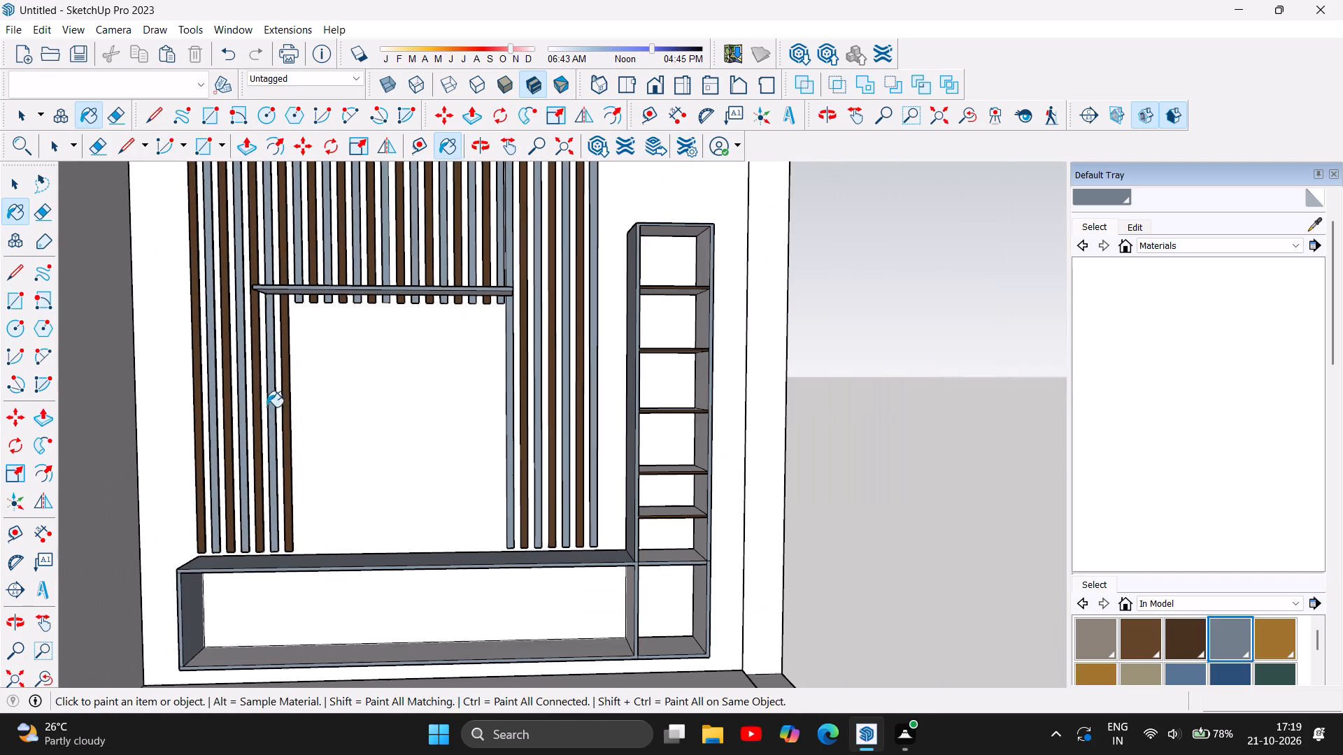
scroll(582, 501, "down", 4)
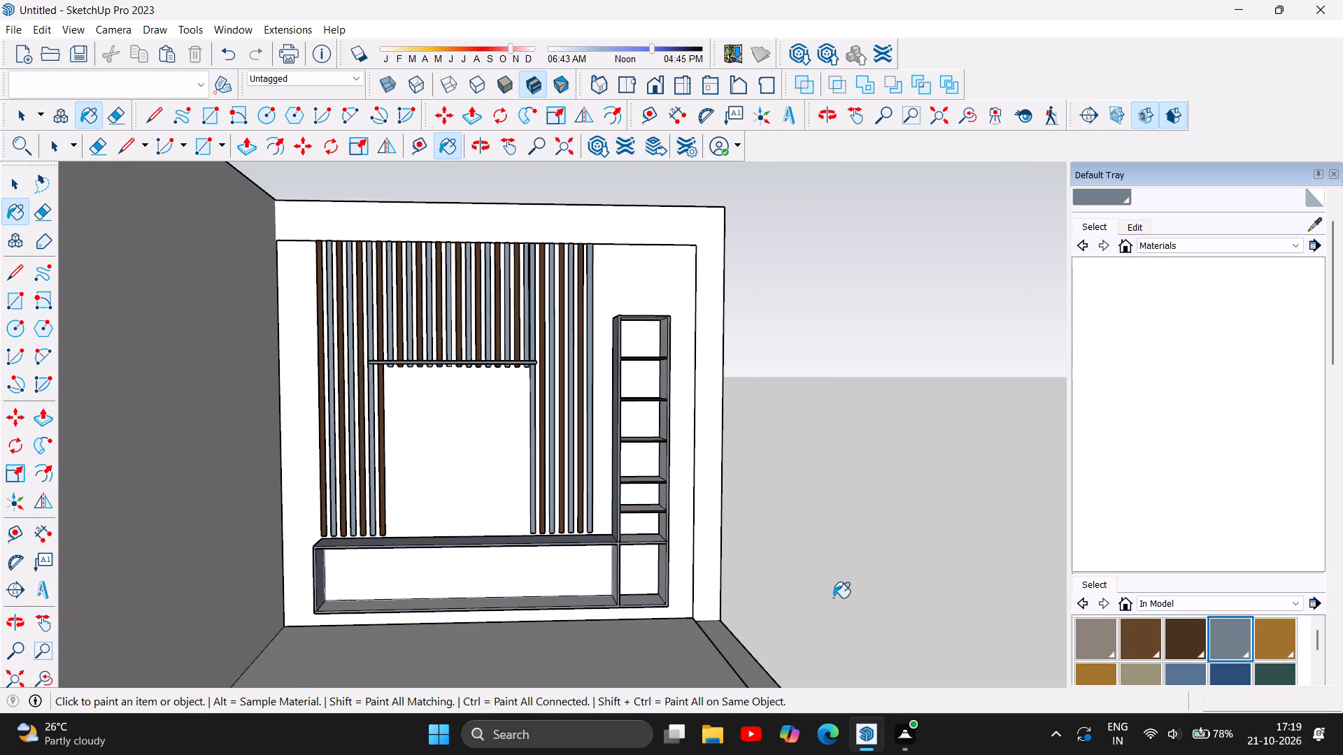
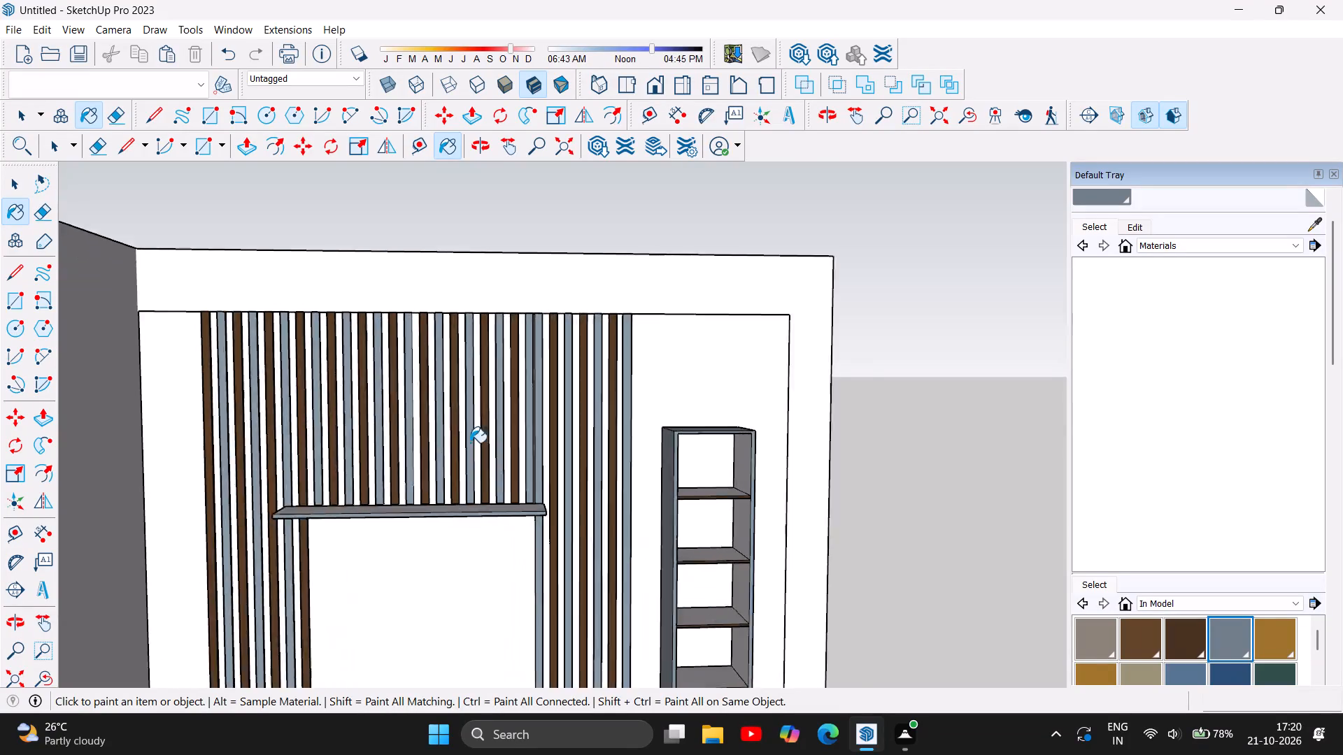
Paint the wall surface behind the slats, floating shelf and cabinets with the pale yellow in-model material.
scroll(532, 355, "up", 7)
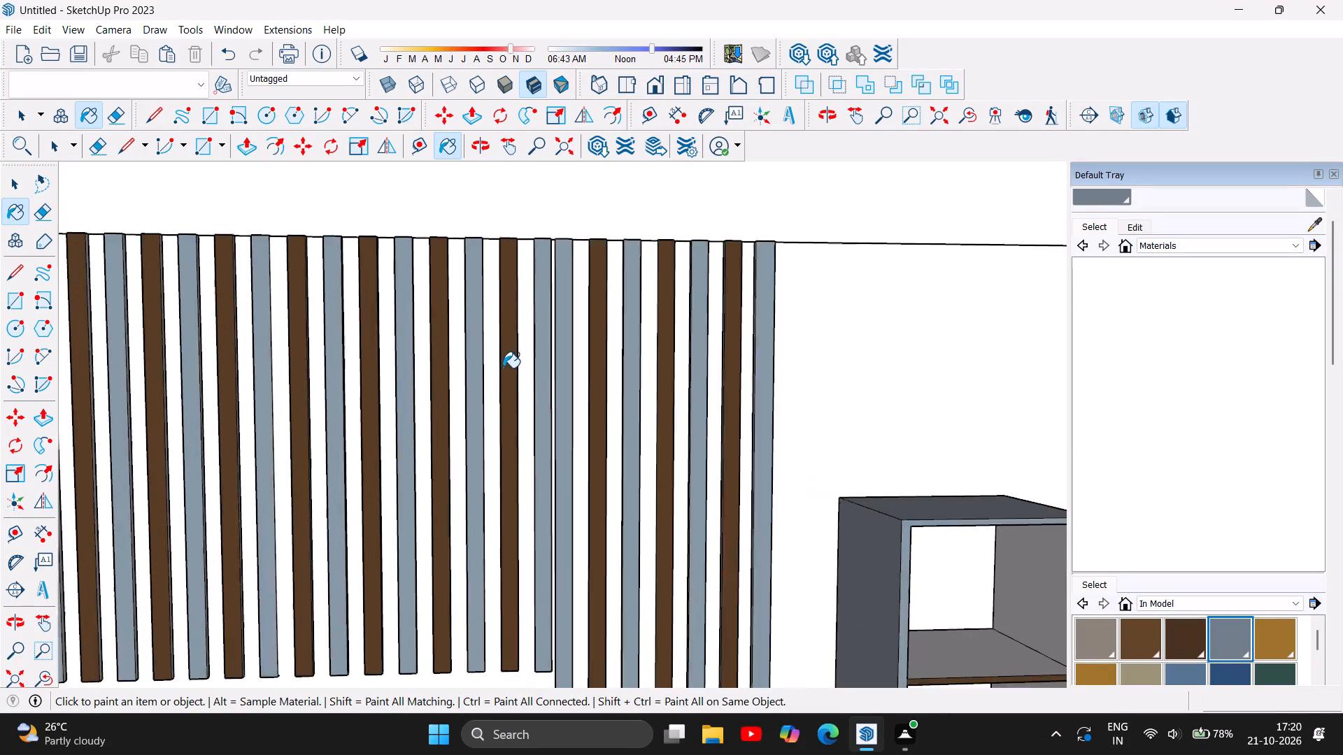
scroll(503, 368, "up", 3)
scroll(1162, 633, "down", 3)
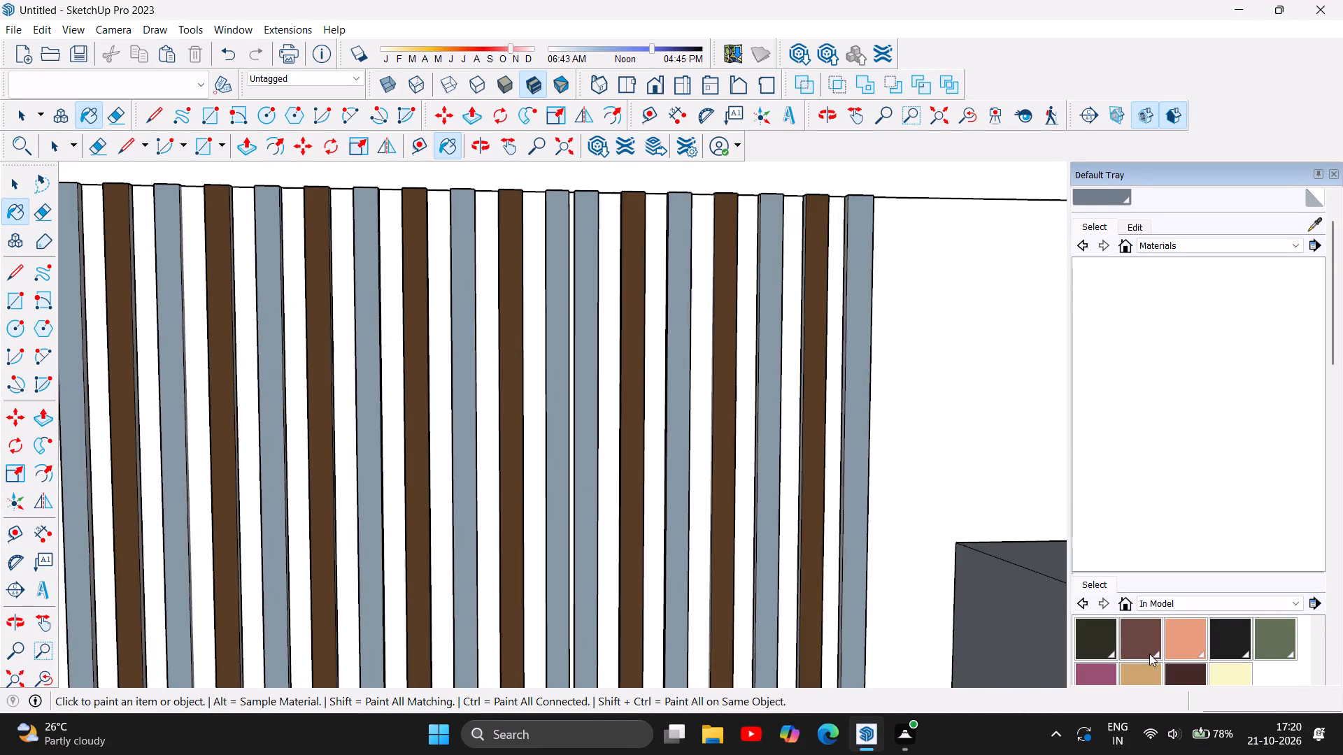
left_click(1242, 673)
scroll(1018, 473, "down", 4)
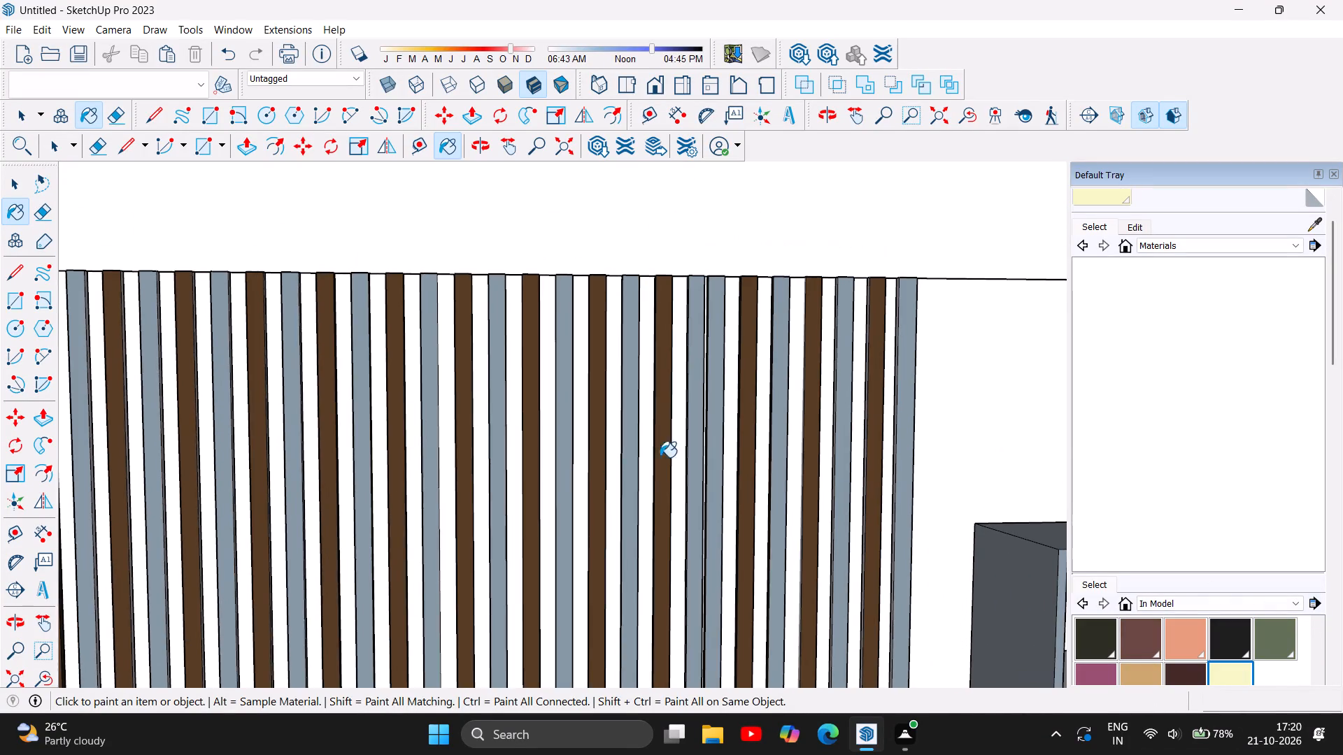
scroll(699, 443, "down", 3)
scroll(150, 387, "up", 5)
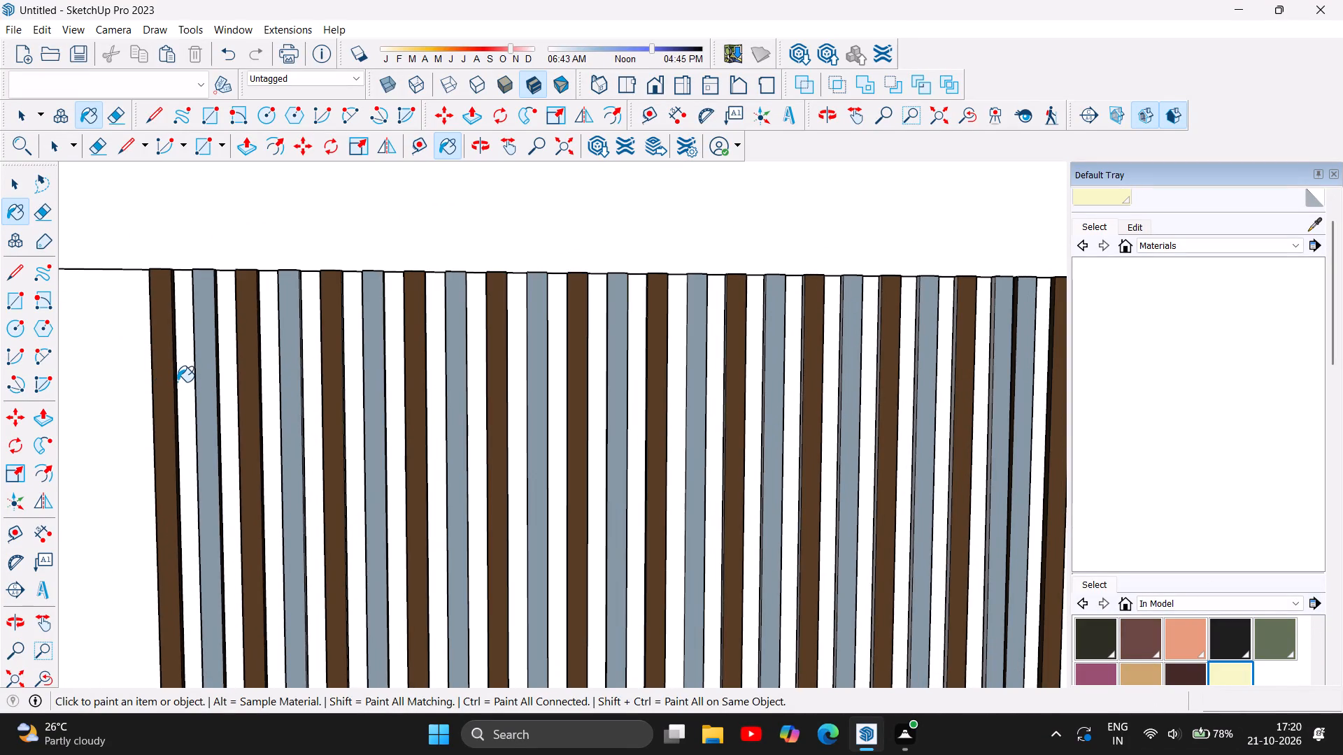
left_click(180, 380)
Examine the whole TV wall against the newly painted pale yellow background, from afar and closer in.
scroll(491, 388, "down", 10)
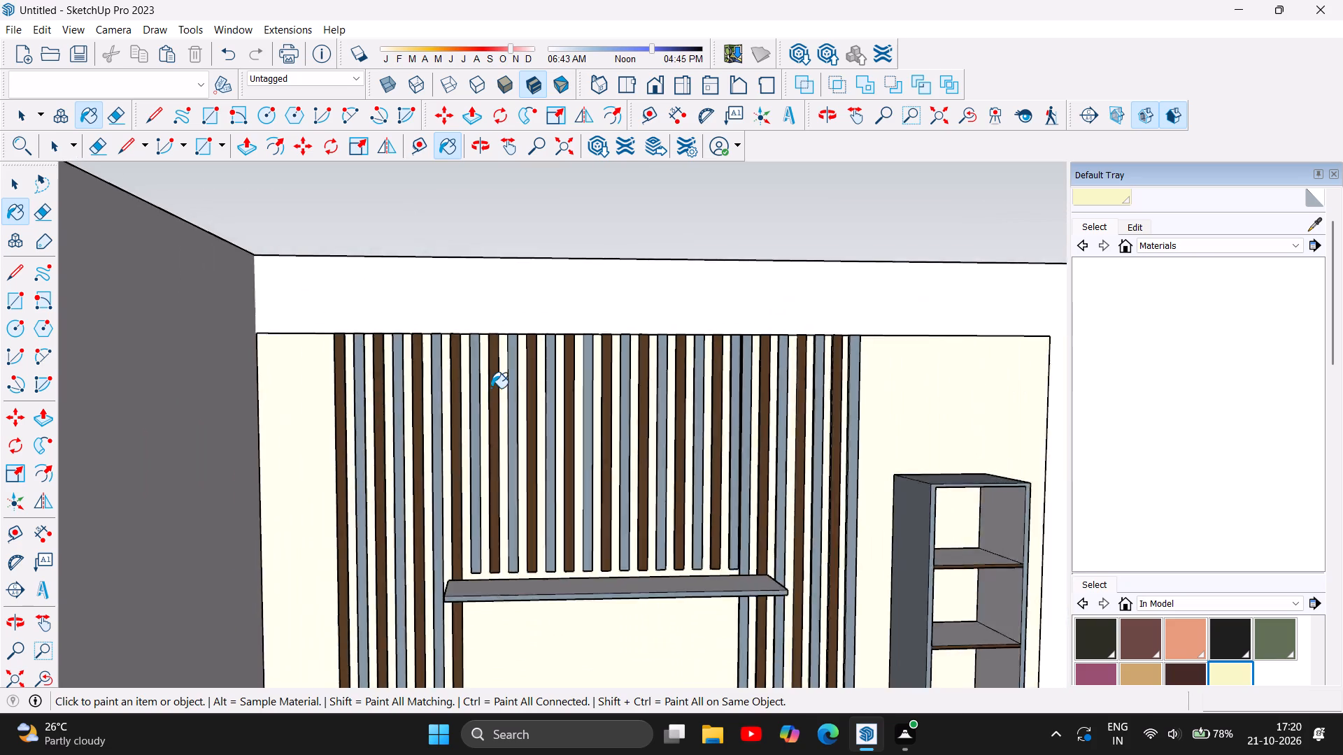
scroll(491, 388, "down", 4)
scroll(674, 421, "down", 4)
scroll(725, 676, "up", 3)
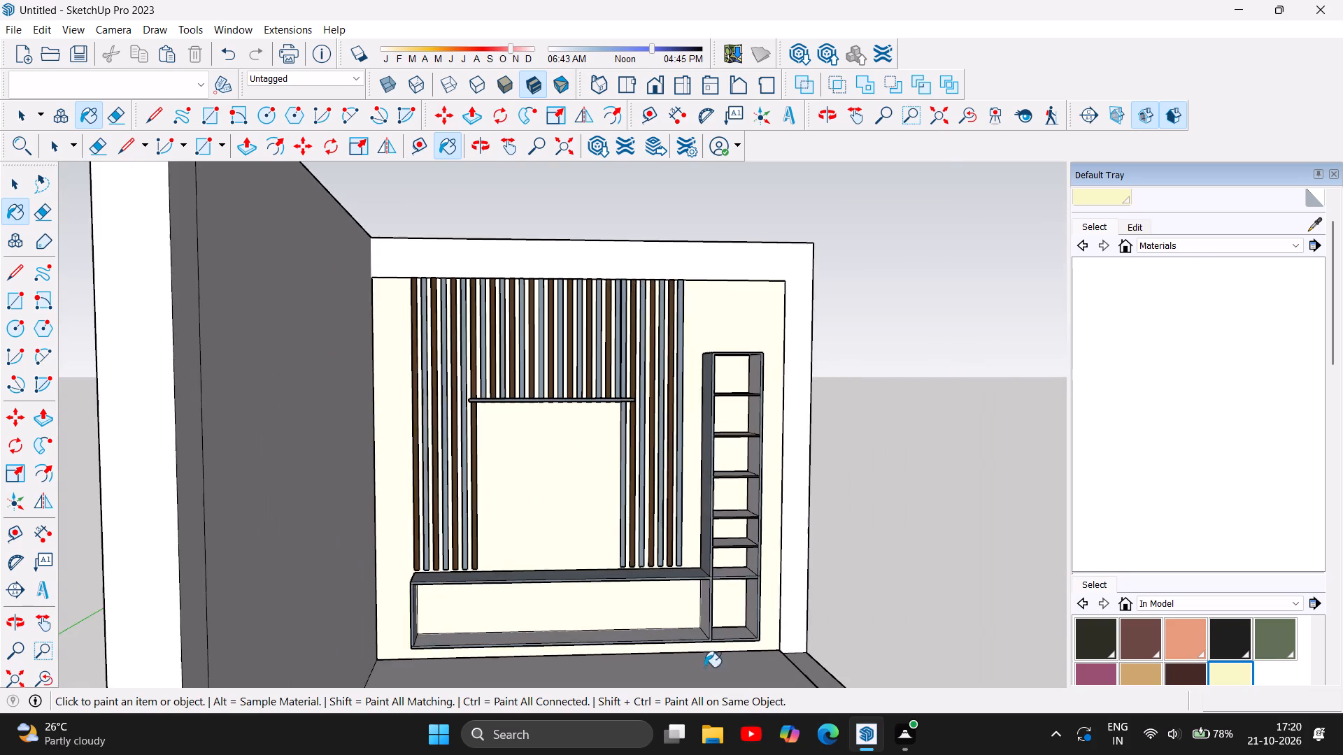
scroll(414, 496, "up", 3)
scroll(488, 480, "up", 2)
scroll(383, 419, "down", 4)
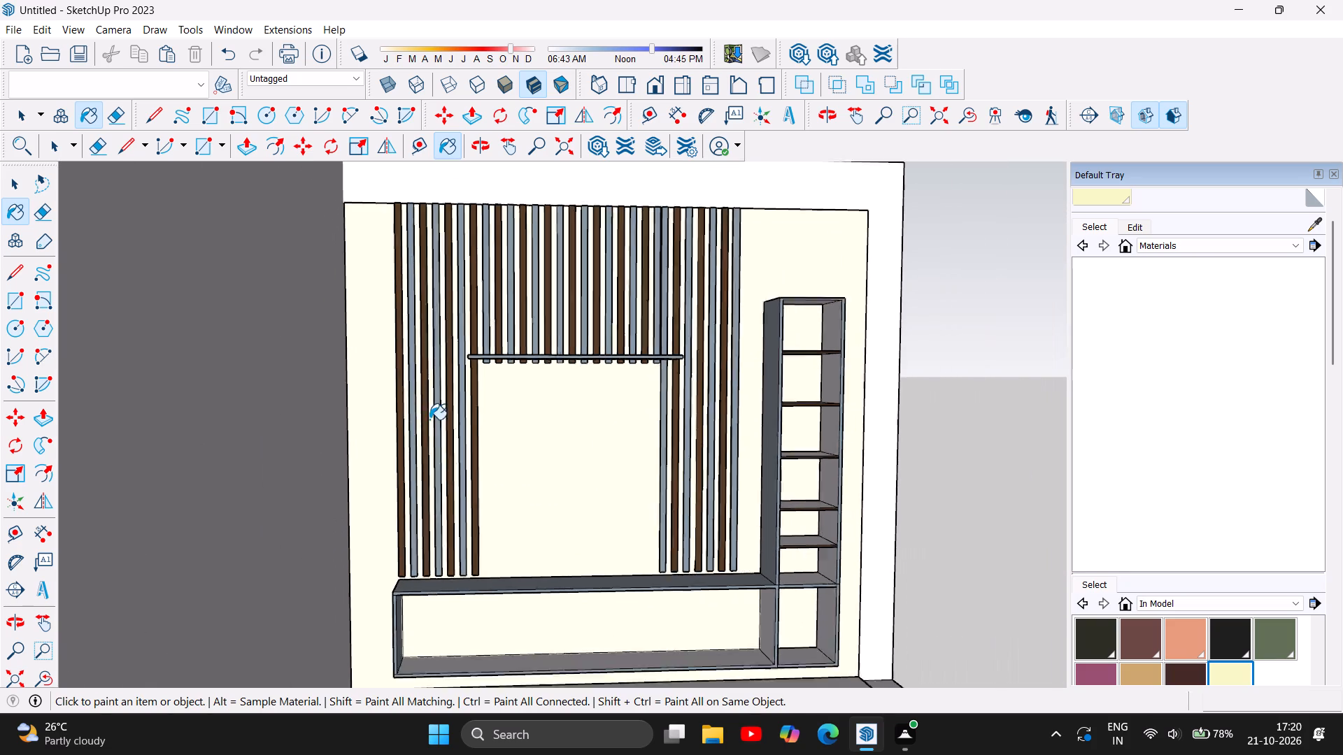
scroll(429, 419, "down", 2)
scroll(363, 385, "down", 4)
scroll(561, 586, "up", 4)
scroll(621, 533, "up", 3)
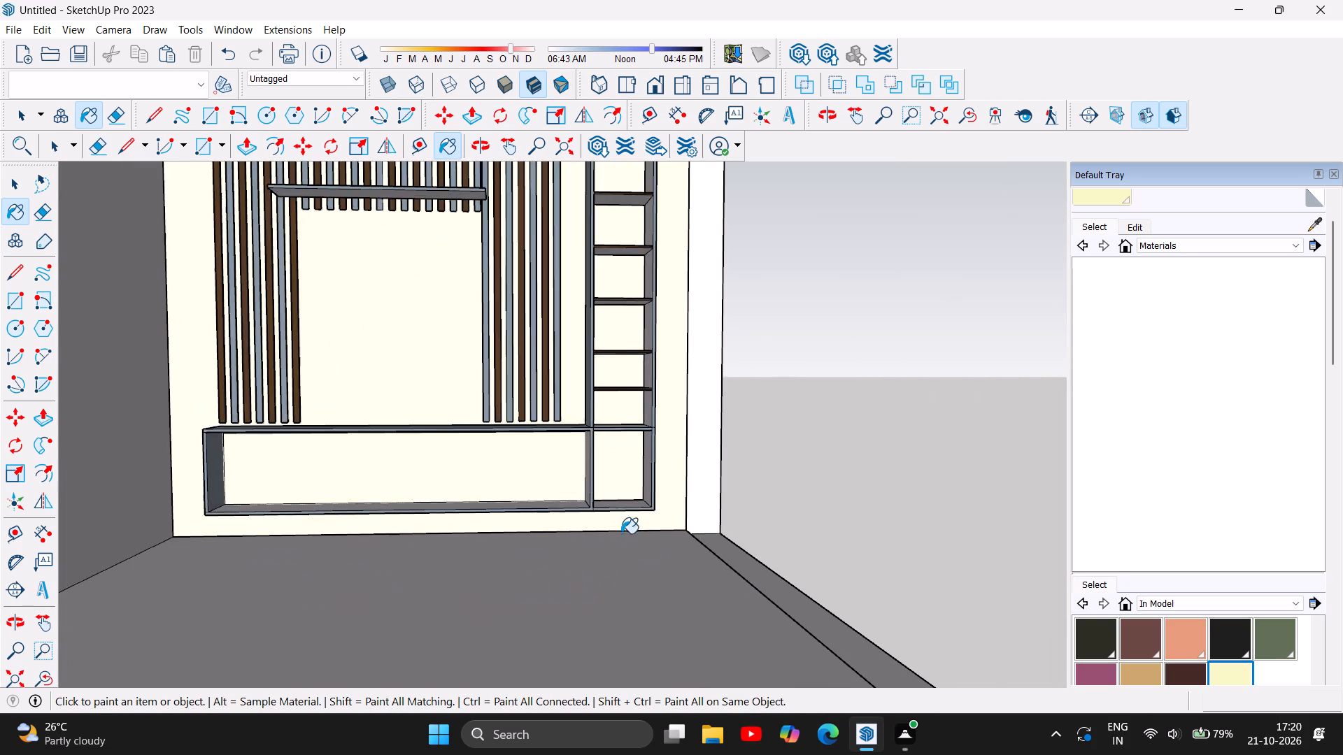
scroll(591, 559, "up", 4)
scroll(591, 566, "down", 9)
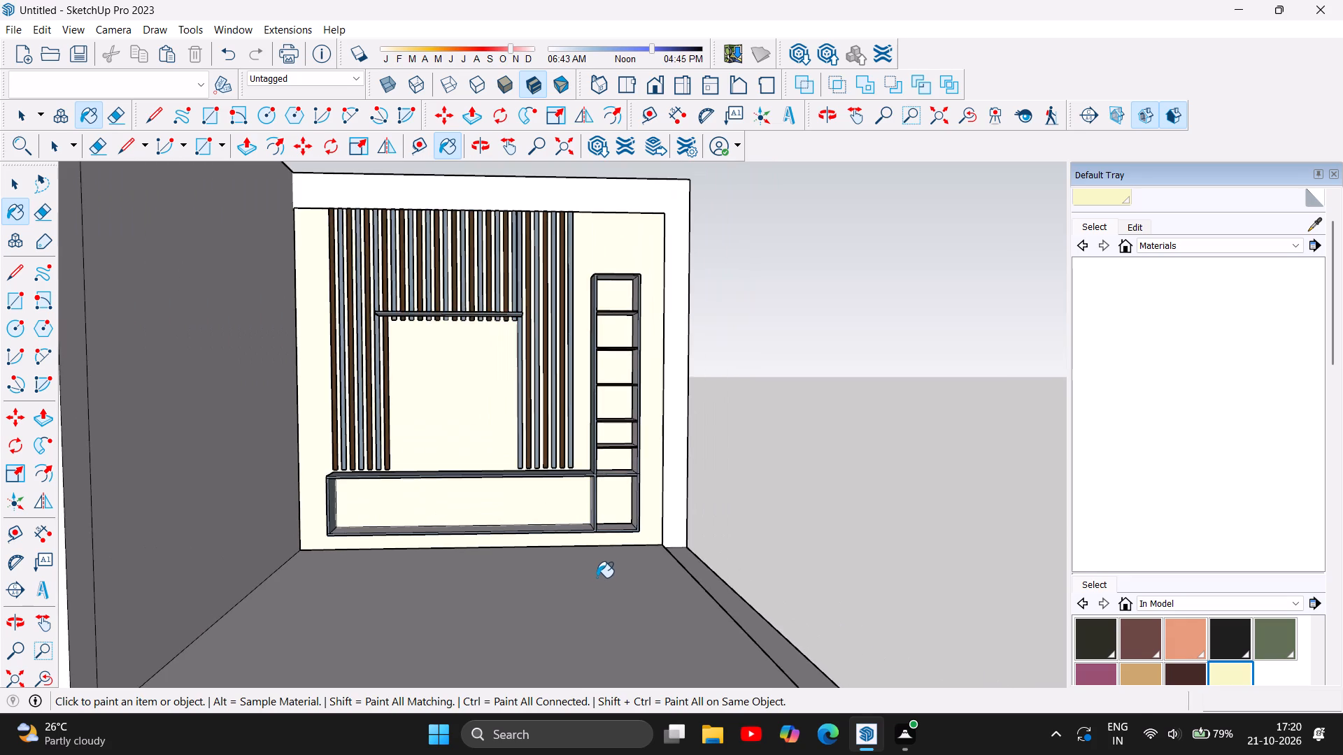
scroll(595, 570, "down", 4)
scroll(658, 554, "up", 3)
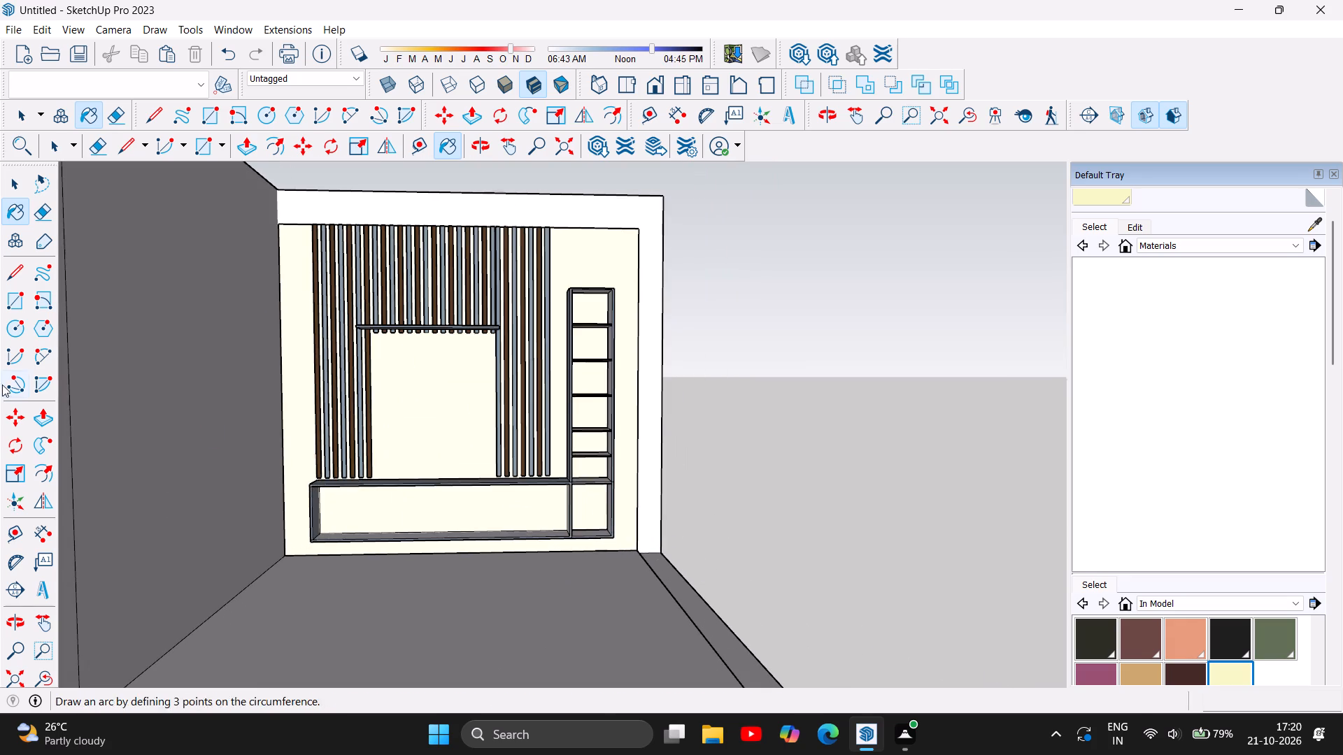
scroll(129, 345, "up", 1)
scroll(412, 374, "up", 3)
scroll(636, 632, "up", 2)
scroll(632, 626, "down", 5)
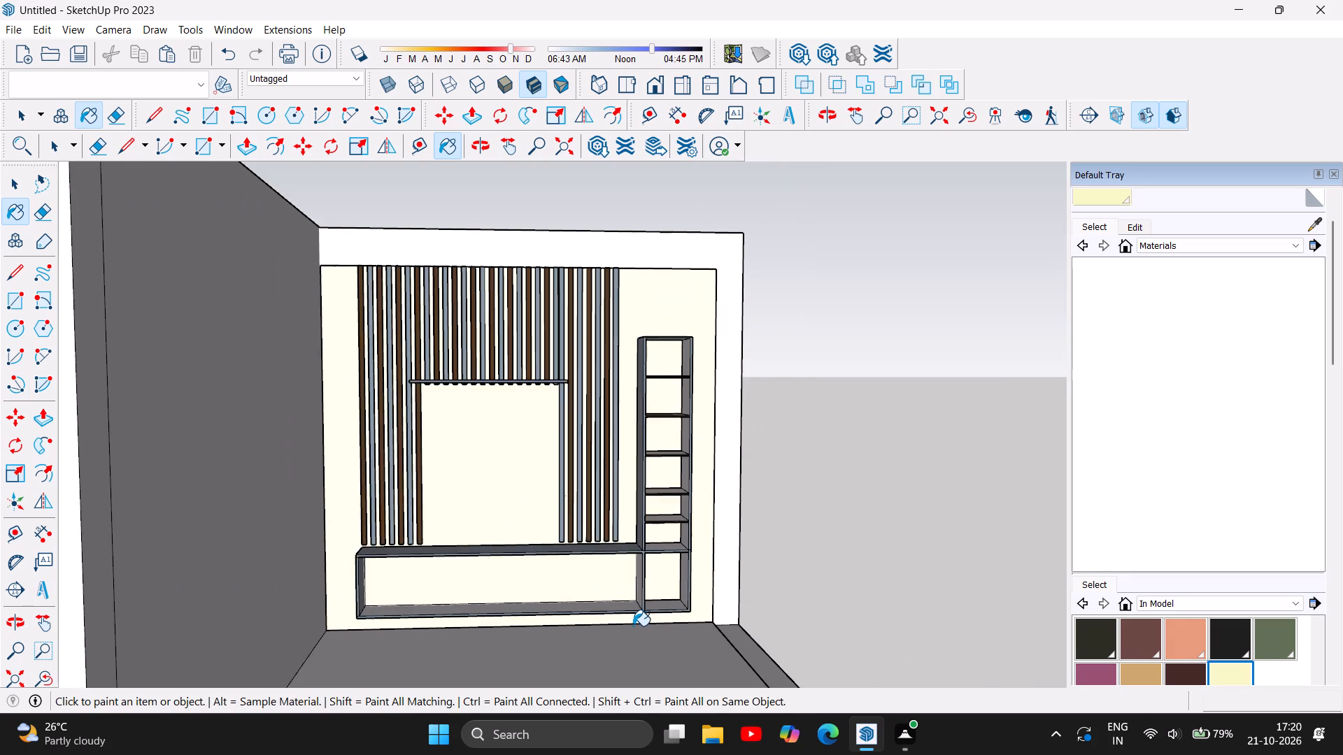
scroll(633, 626, "down", 2)
scroll(698, 341, "up", 3)
scroll(671, 384, "down", 3)
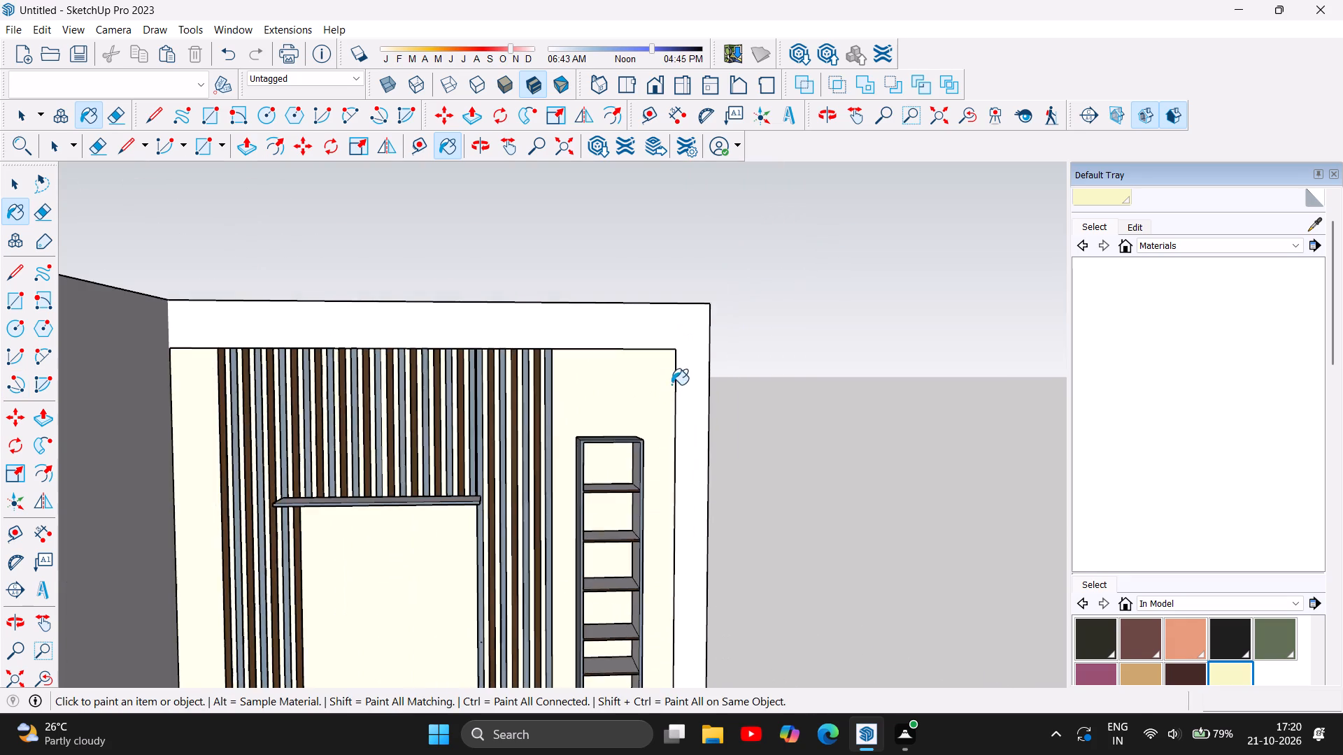
Examine the lower ends of the short slats around the floating shelf, comparing them close up and with the whole unit.
scroll(314, 532, "up", 4)
scroll(532, 510, "up", 11)
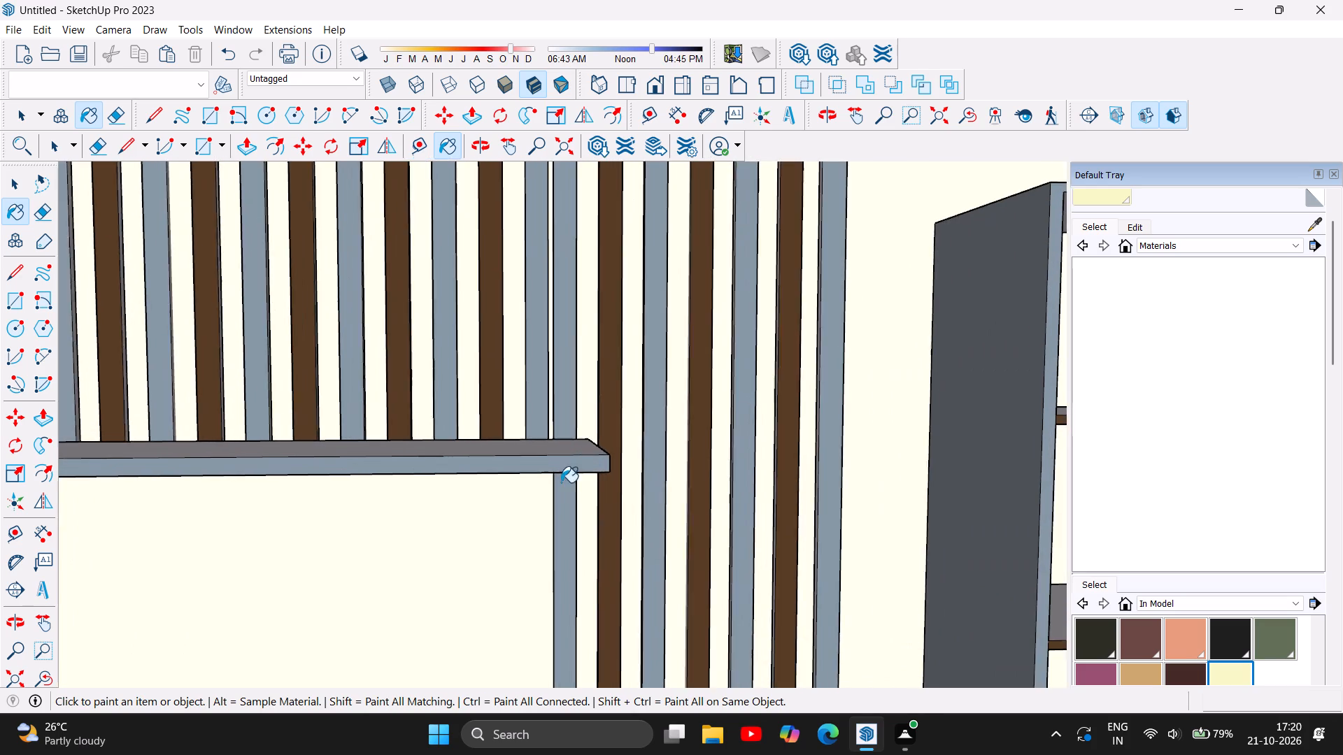
scroll(578, 483, "up", 5)
scroll(569, 542, "up", 5)
scroll(540, 428, "up", 5)
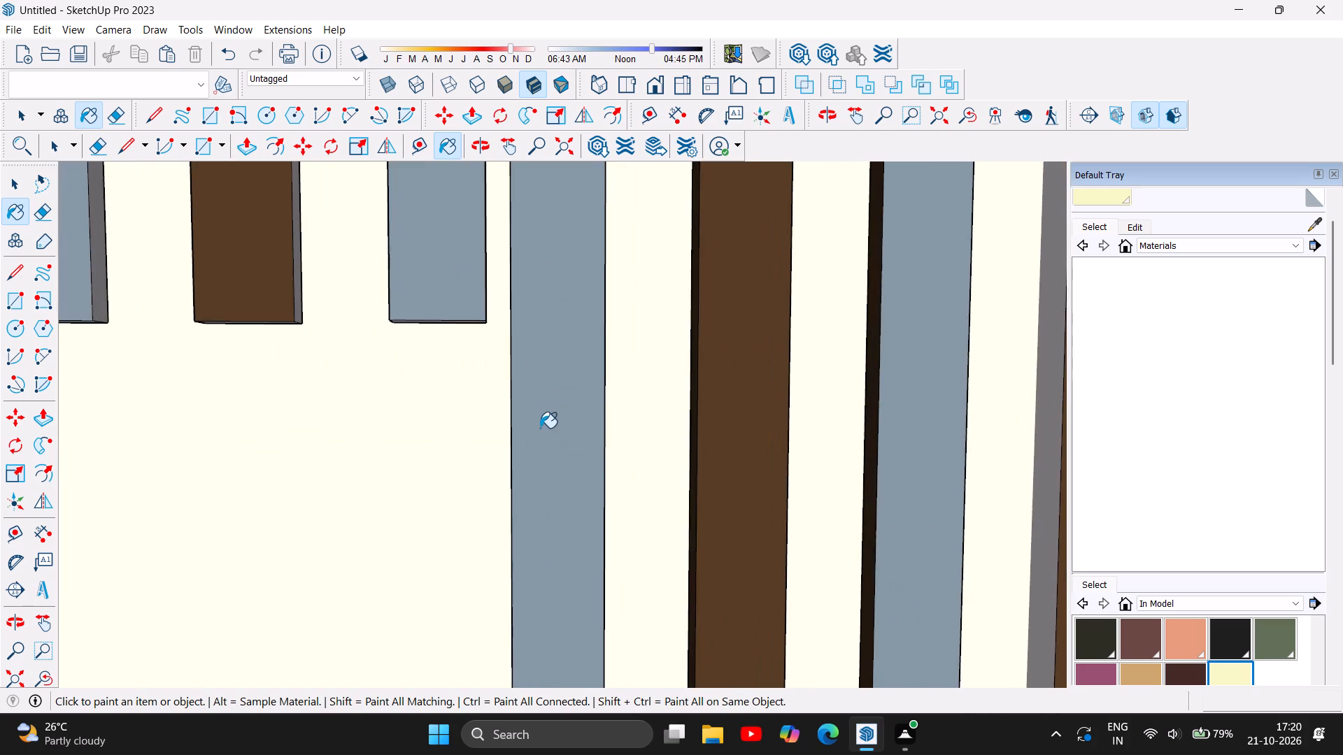
scroll(543, 432, "down", 17)
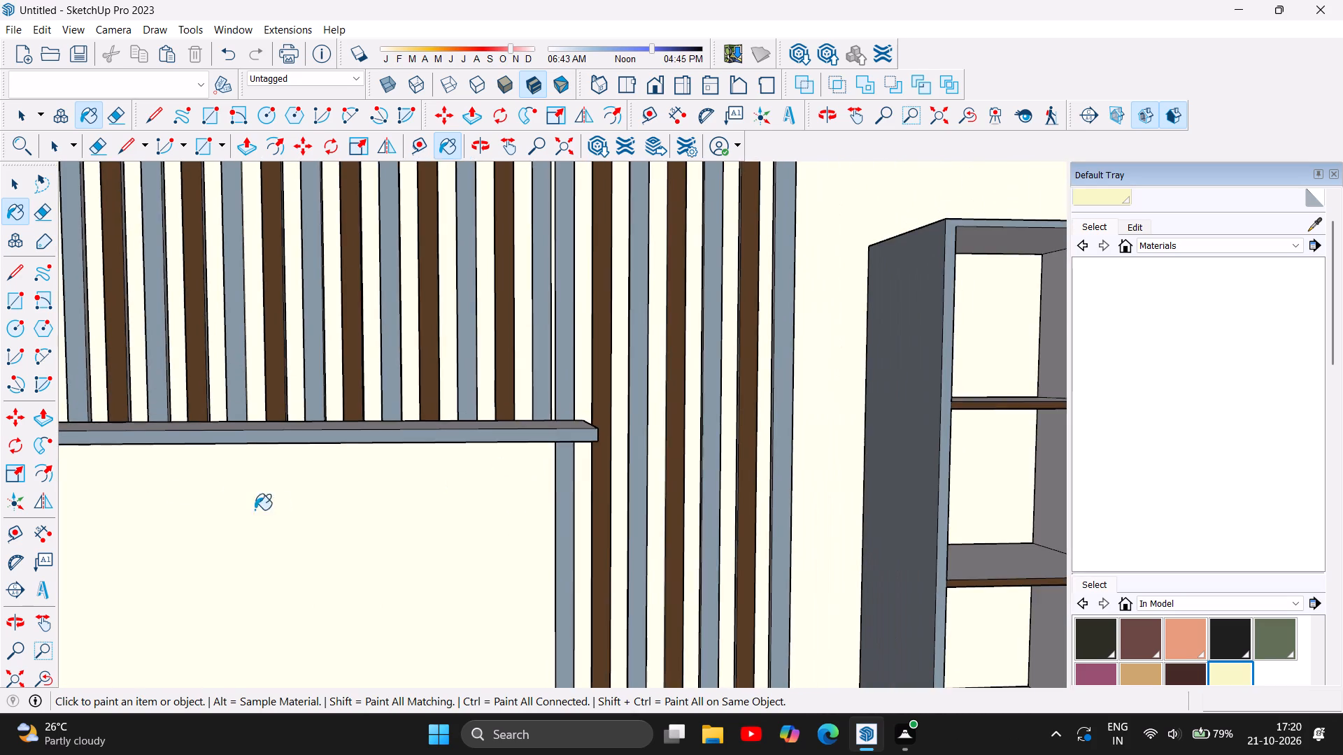
scroll(127, 483, "up", 7)
scroll(374, 452, "up", 6)
scroll(453, 324, "up", 6)
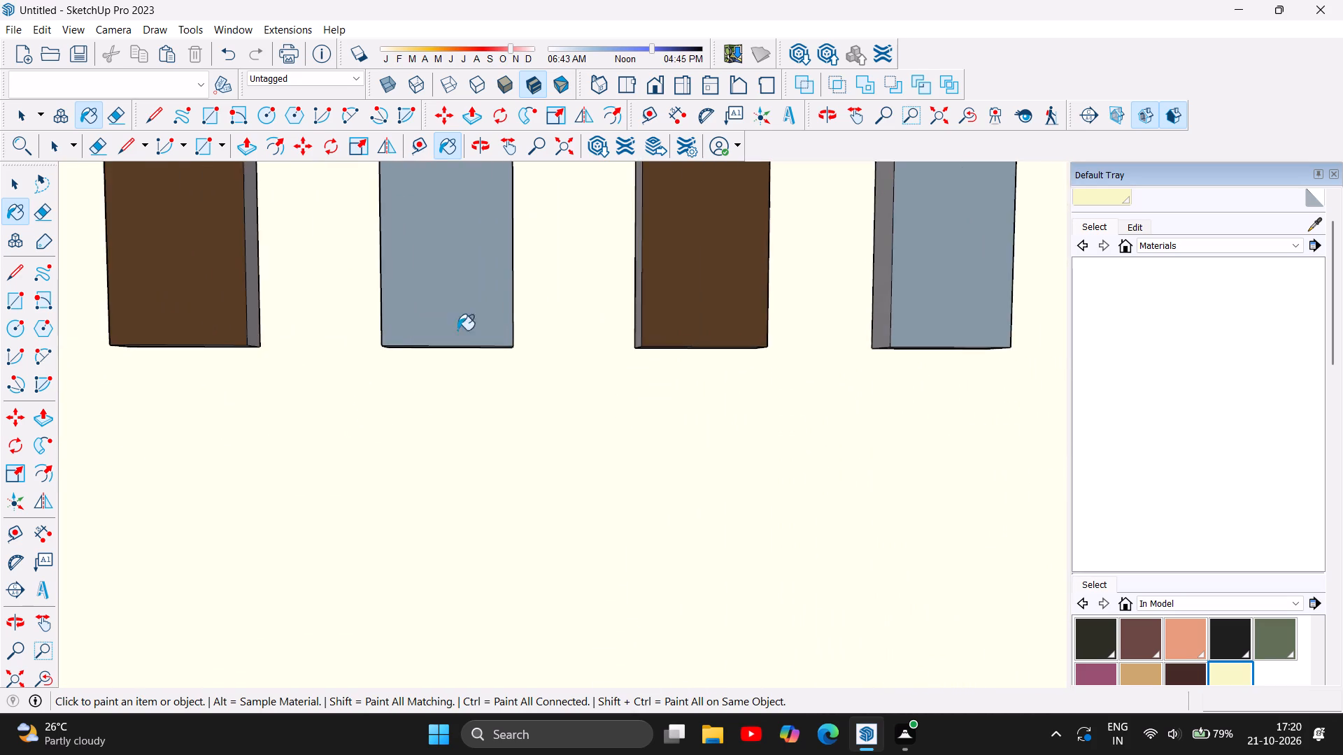
scroll(472, 447, "down", 17)
scroll(516, 410, "down", 7)
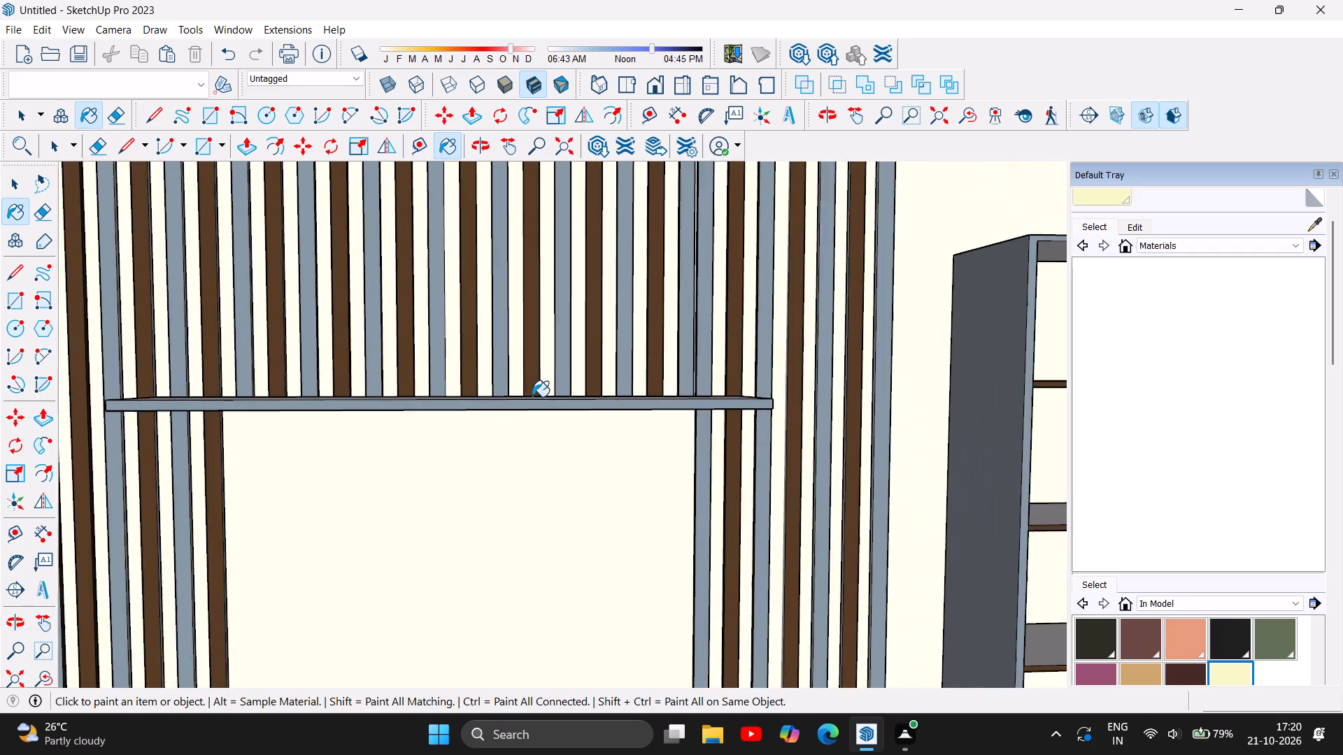
scroll(532, 396, "down", 11)
scroll(606, 596, "up", 3)
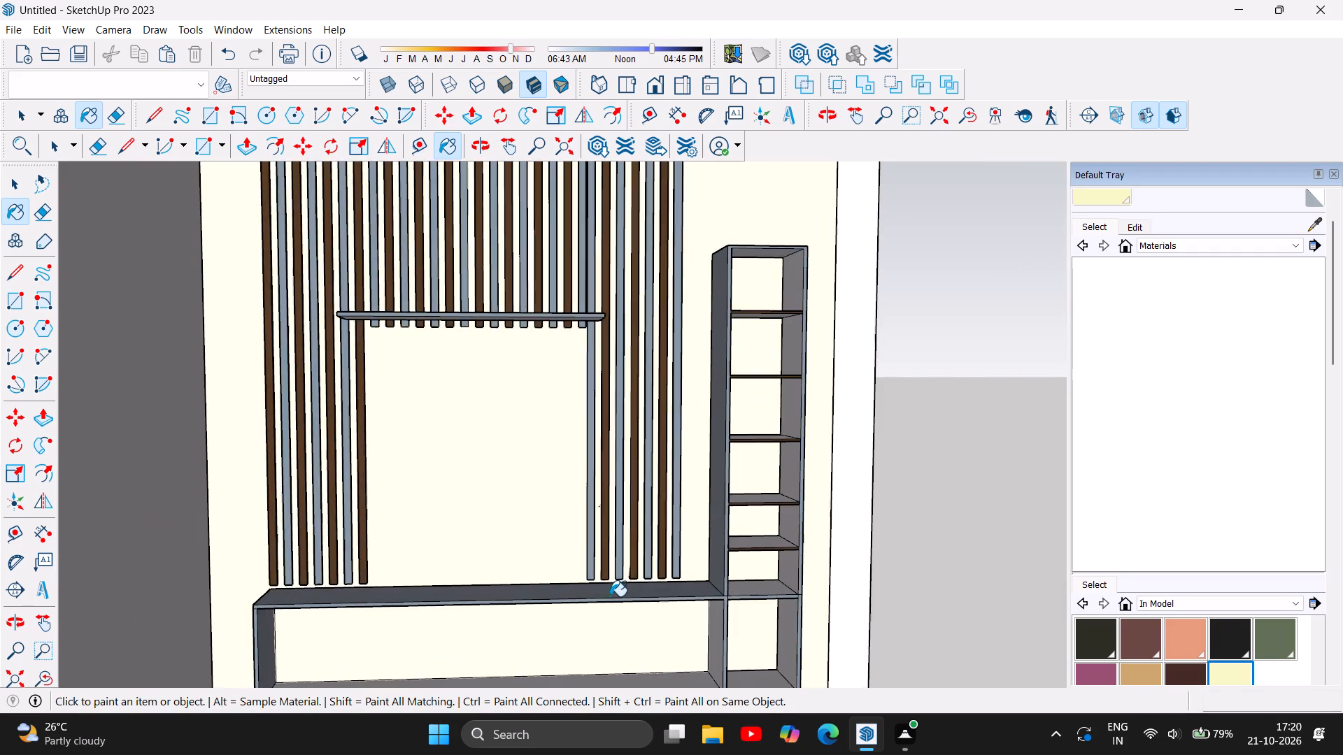
scroll(624, 566, "down", 5)
scroll(697, 610, "up", 2)
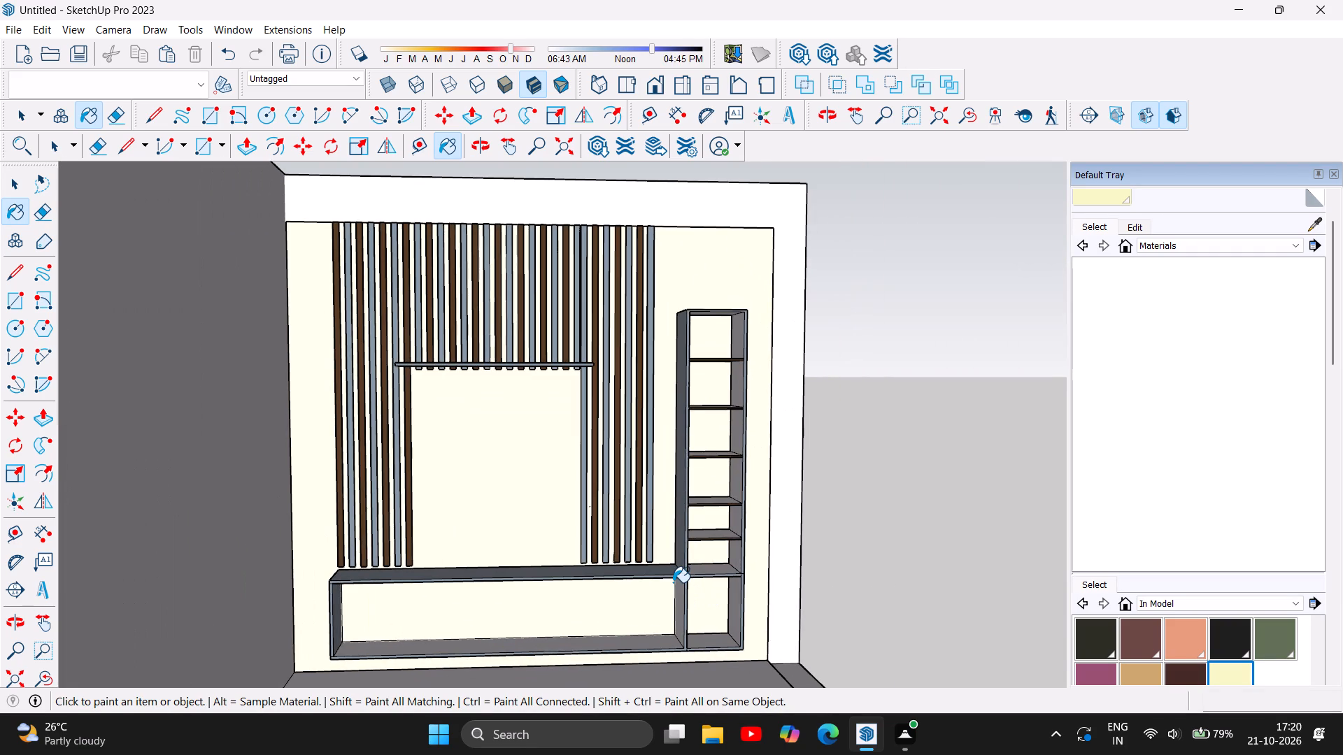
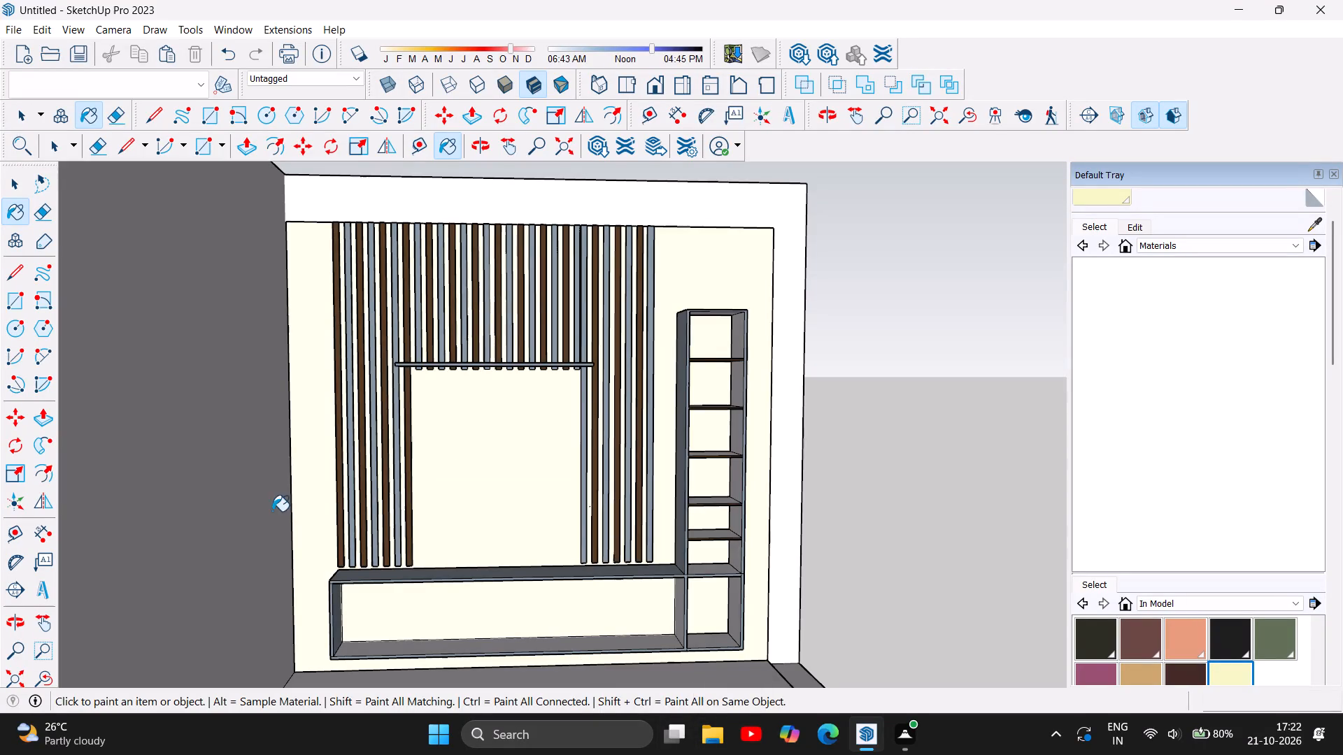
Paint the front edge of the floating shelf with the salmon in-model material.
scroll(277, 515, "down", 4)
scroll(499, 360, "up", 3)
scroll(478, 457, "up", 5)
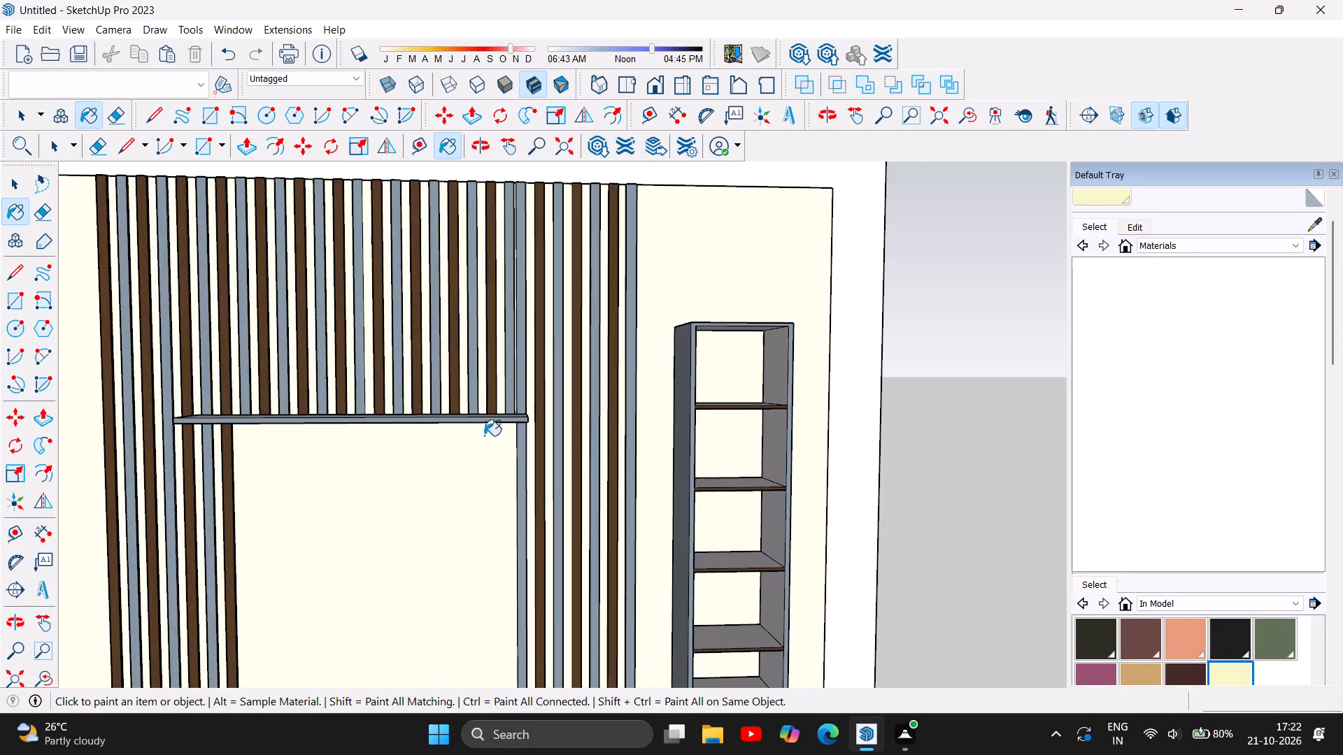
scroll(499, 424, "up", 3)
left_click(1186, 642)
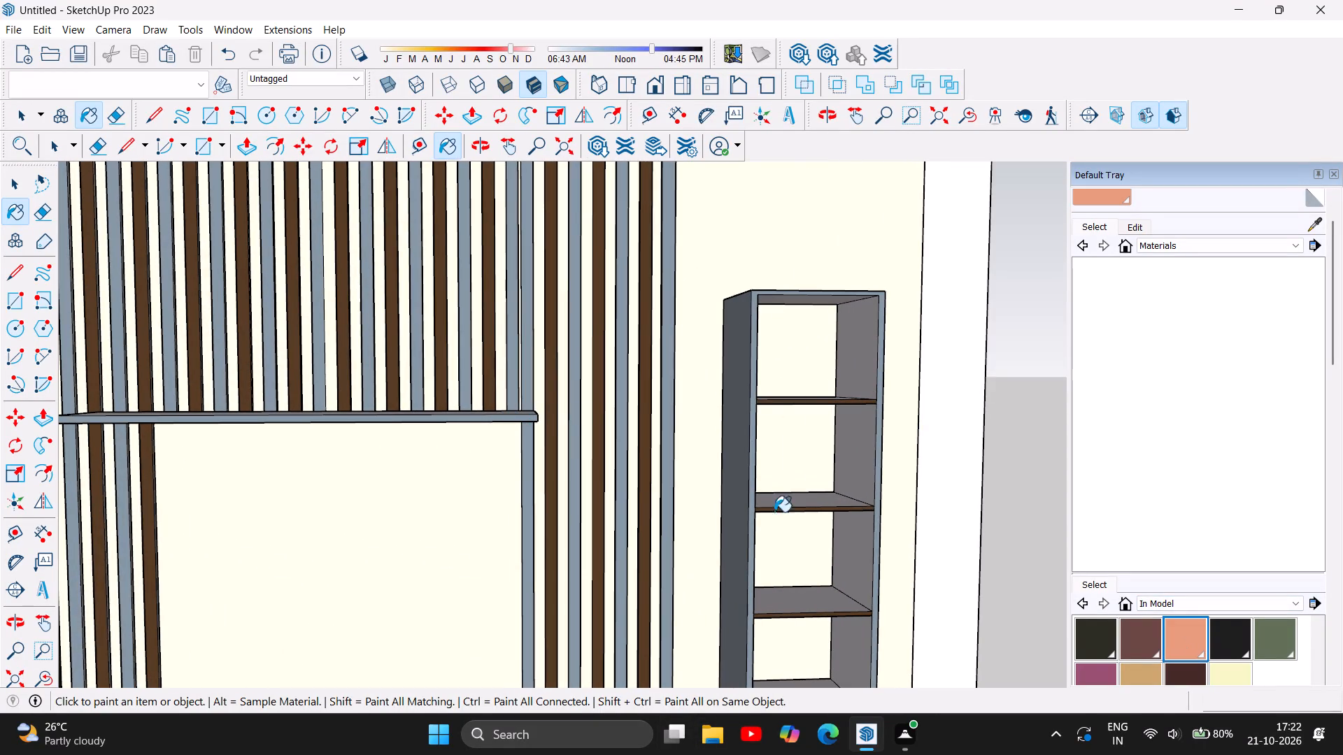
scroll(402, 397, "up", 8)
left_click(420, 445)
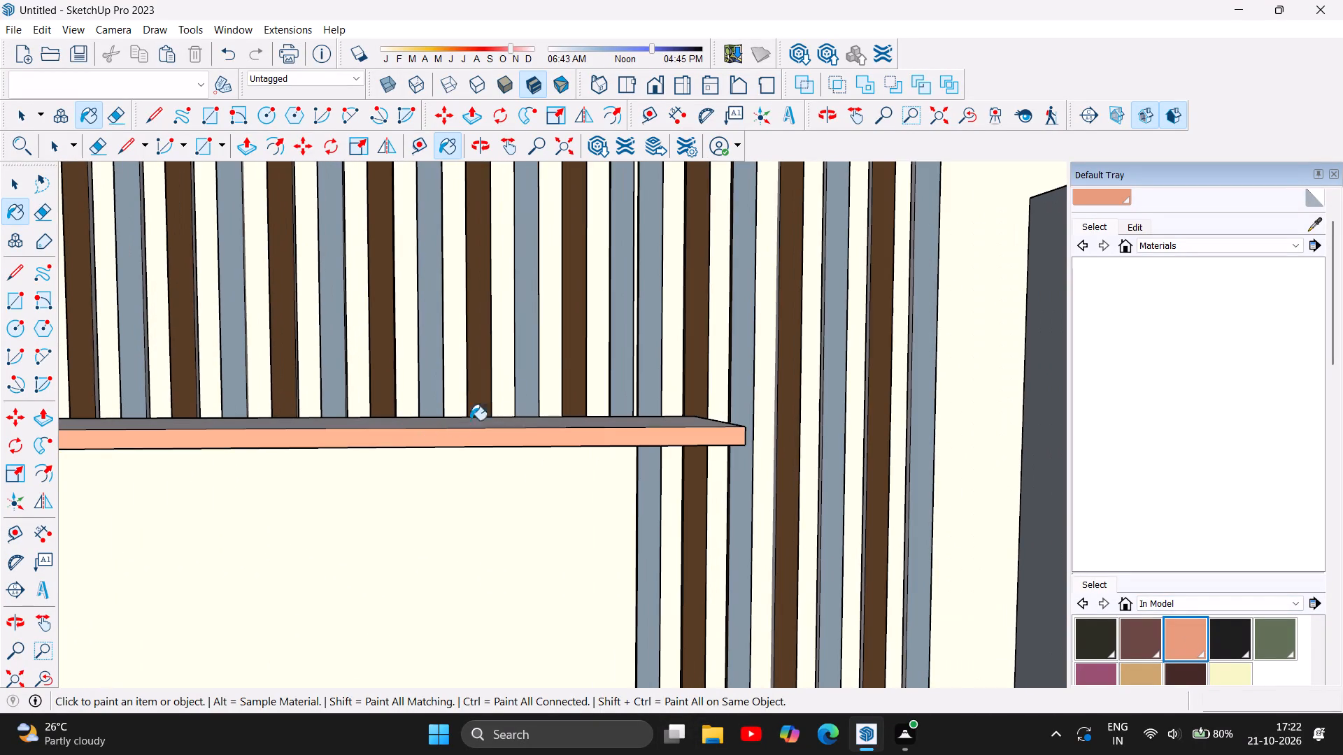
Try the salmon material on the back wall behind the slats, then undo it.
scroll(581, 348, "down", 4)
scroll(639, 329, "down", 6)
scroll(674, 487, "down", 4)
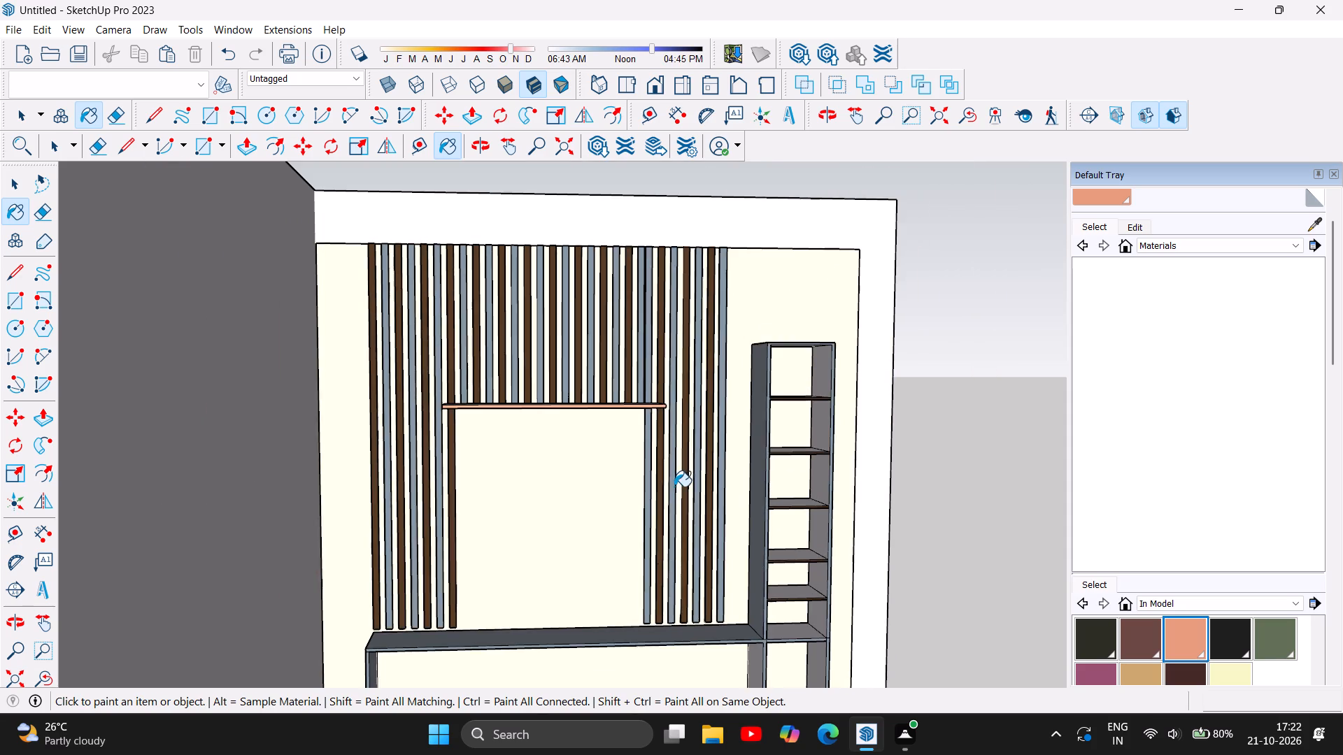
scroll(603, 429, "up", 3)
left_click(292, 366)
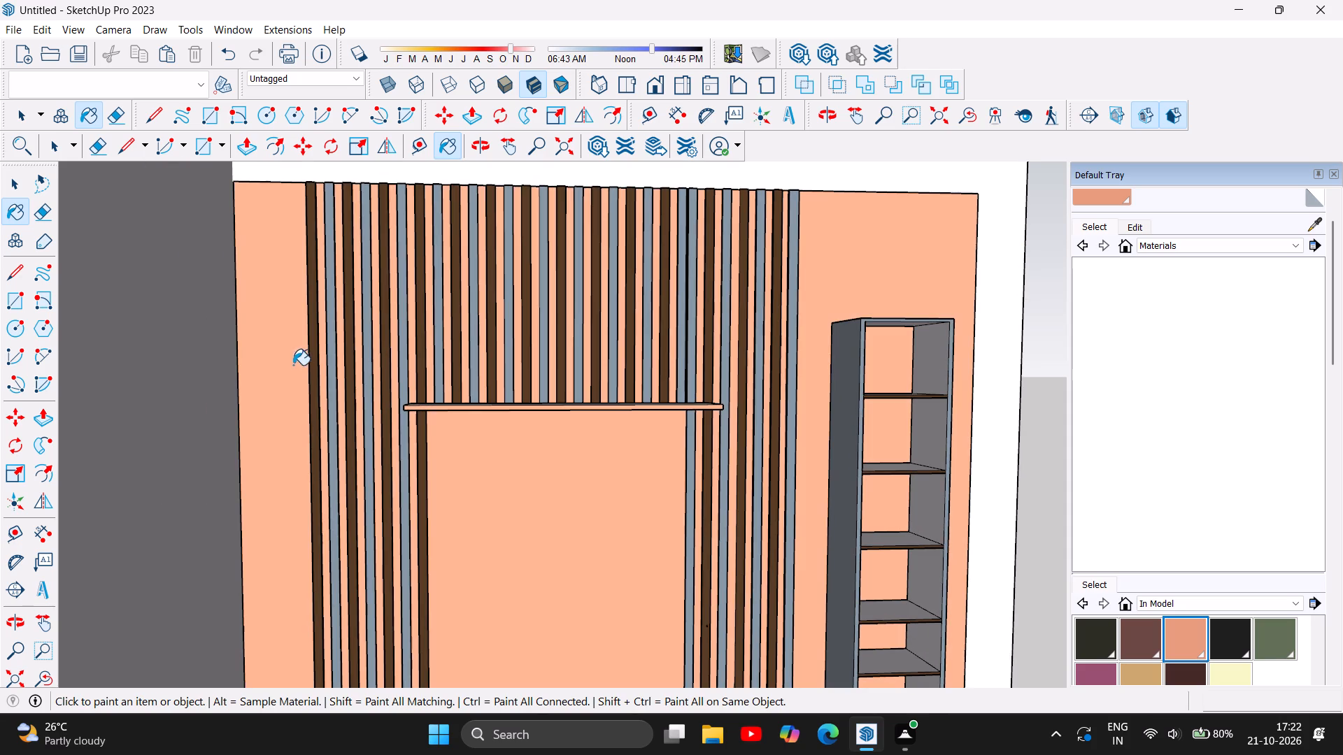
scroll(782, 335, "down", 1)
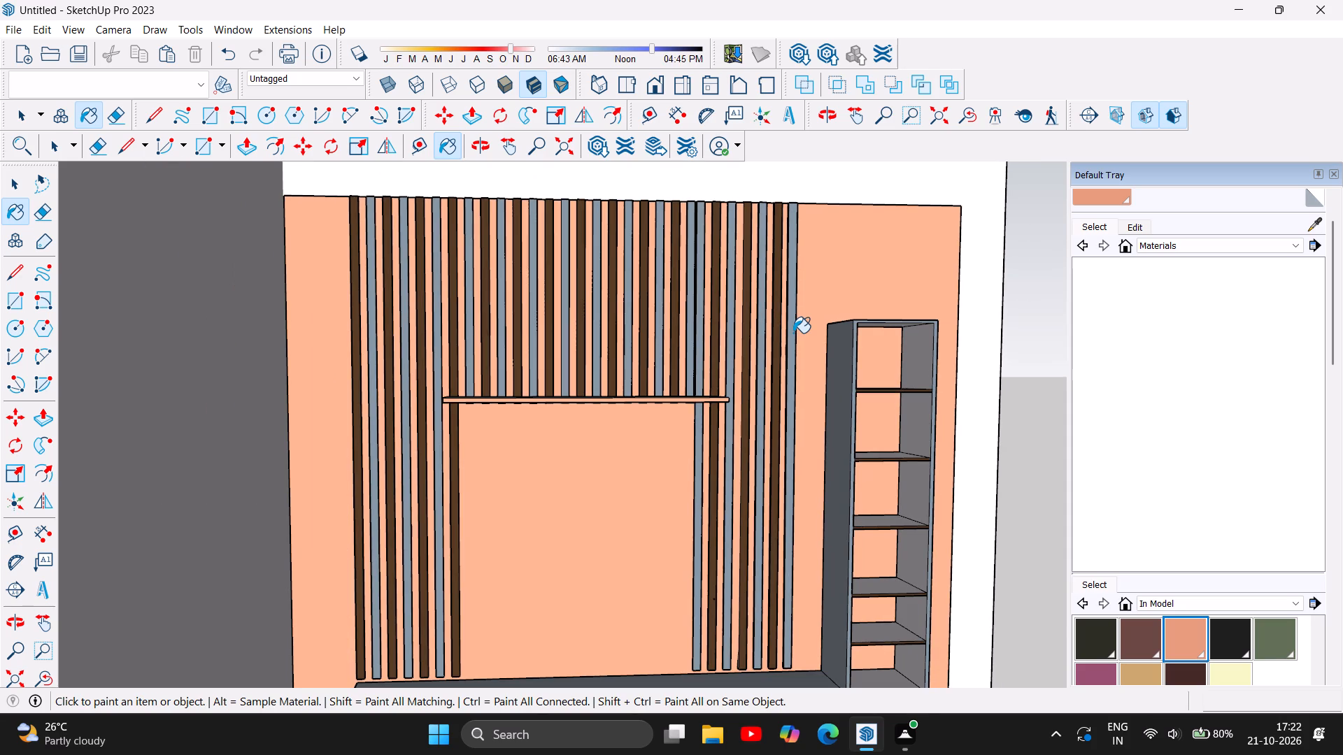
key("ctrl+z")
Examine the salmon floating shelf against the slats and pale yellow wall, close up and from afar.
scroll(445, 267, "up", 1)
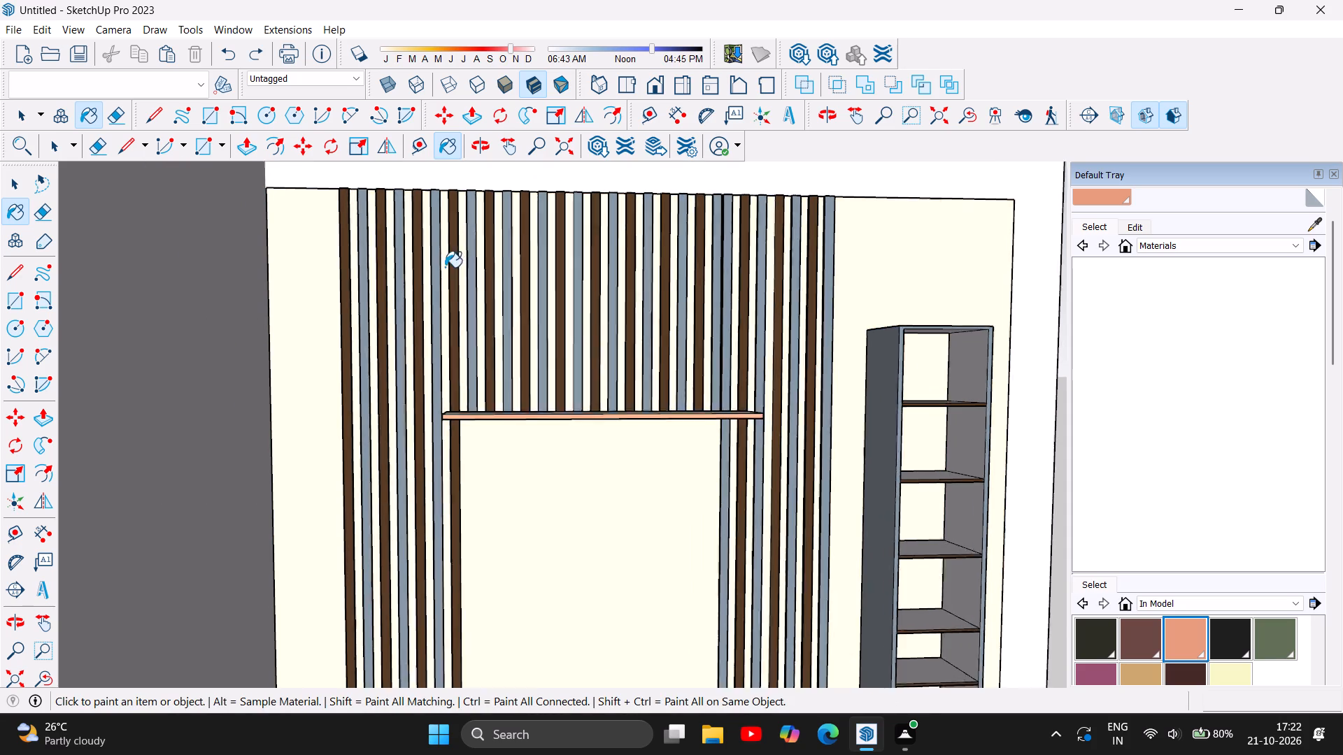
scroll(445, 267, "up", 6)
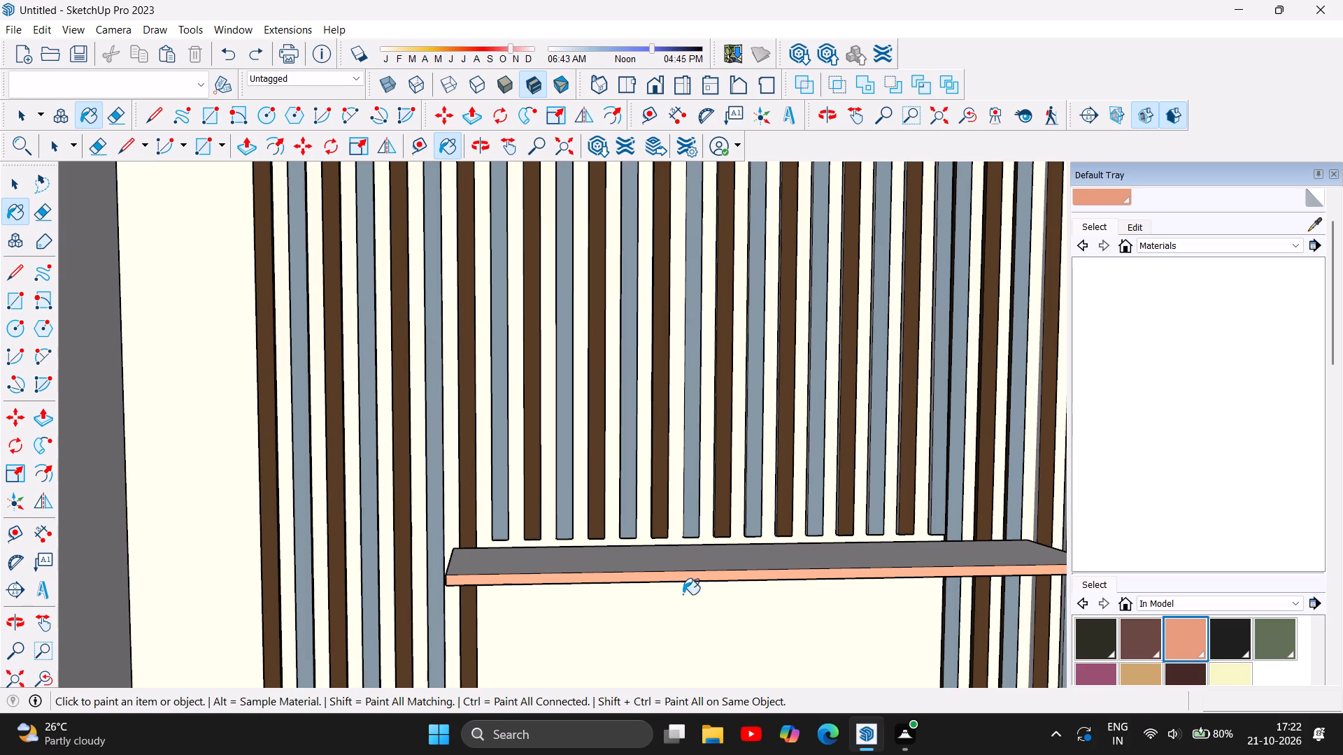
scroll(550, 489, "down", 1)
scroll(532, 409, "down", 12)
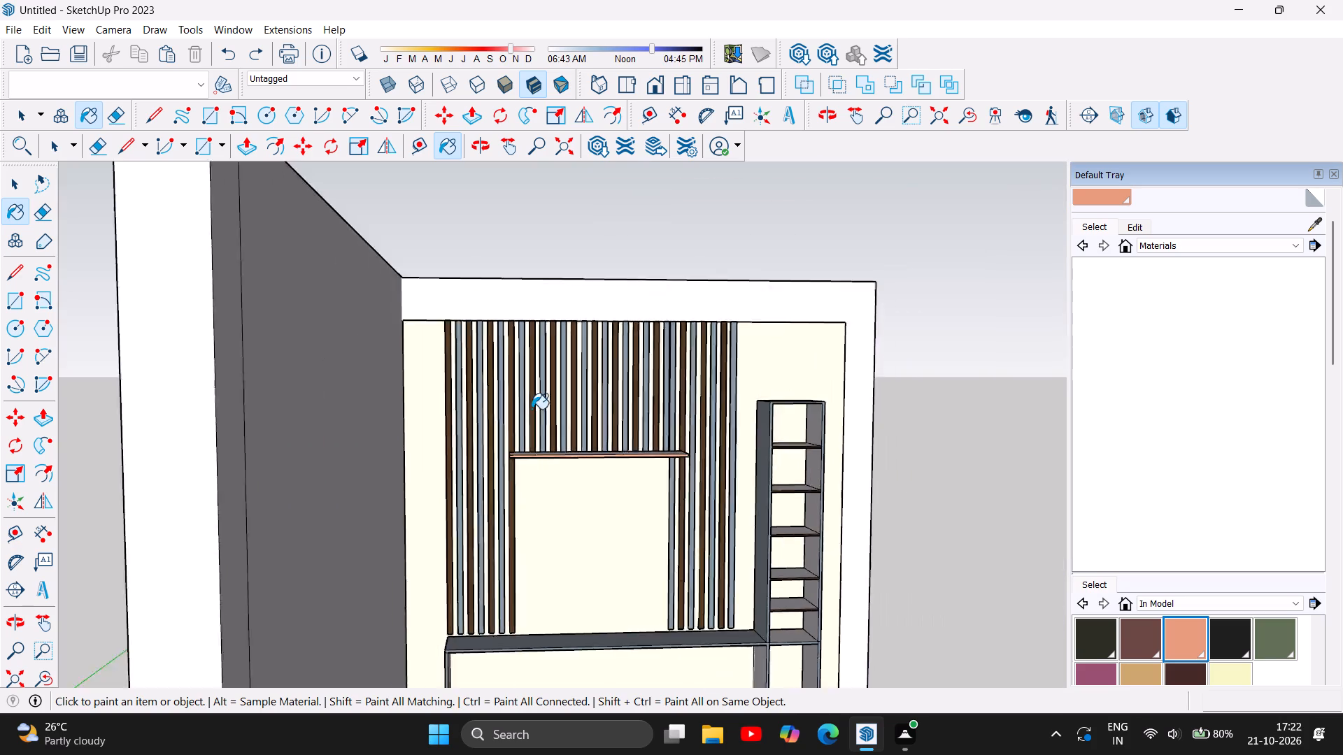
scroll(532, 409, "down", 3)
Paint the front edges of the long low cabinet's frame with the salmon material.
scroll(581, 644, "up", 6)
scroll(494, 602, "up", 6)
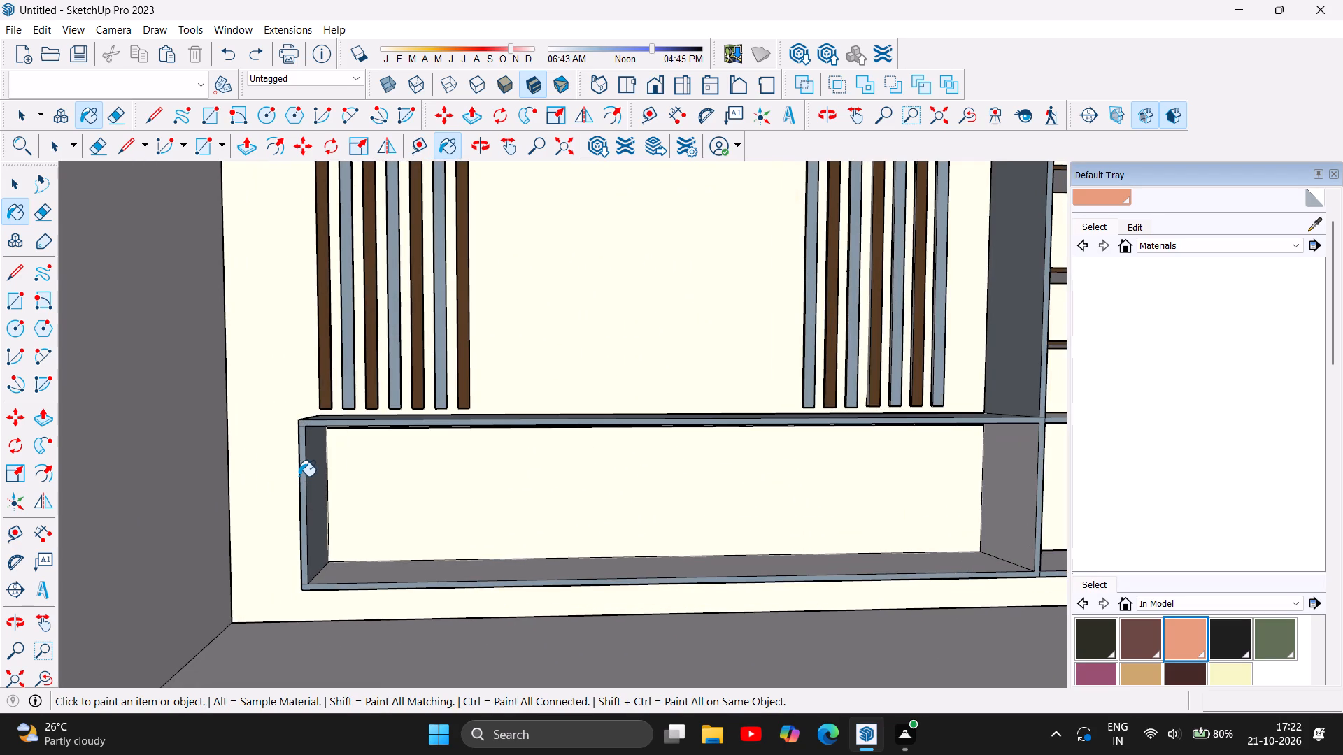
left_click(299, 476)
scroll(297, 438, "up", 6)
left_click(301, 435)
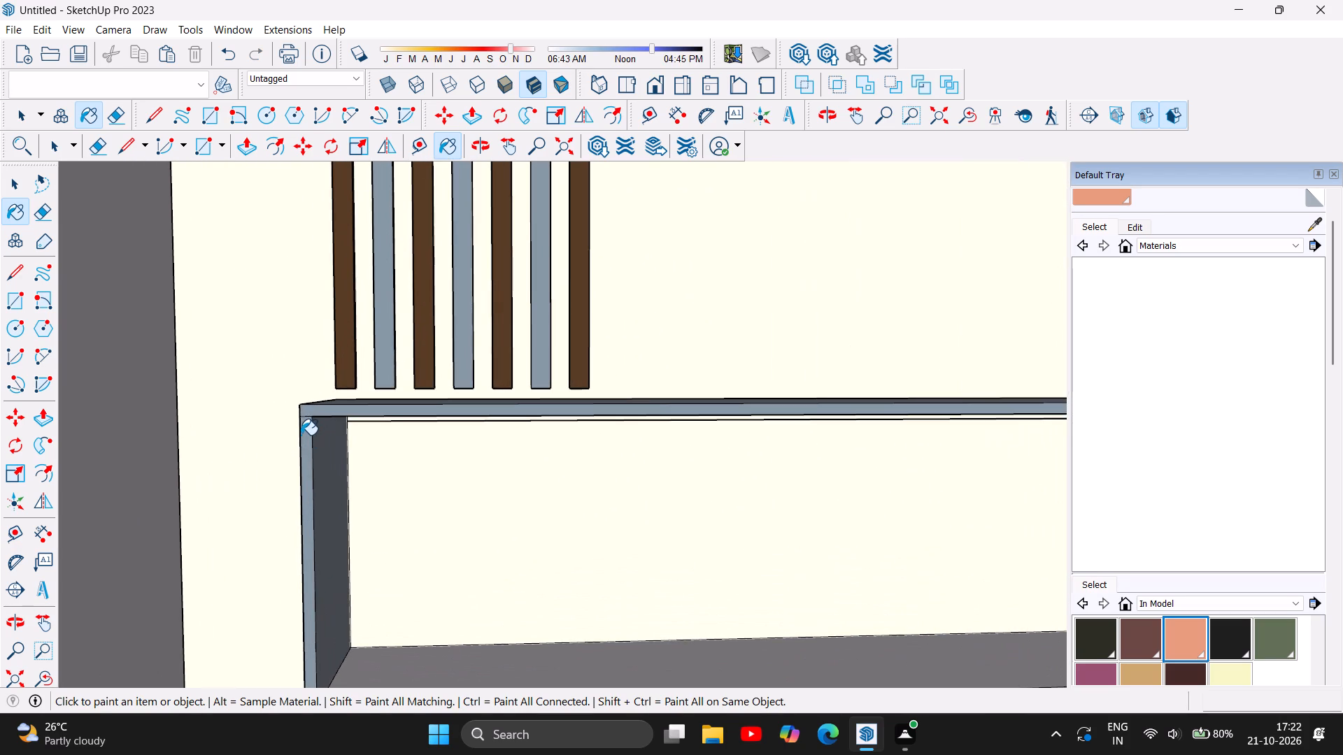
left_click(299, 429)
scroll(307, 480, "up", 9)
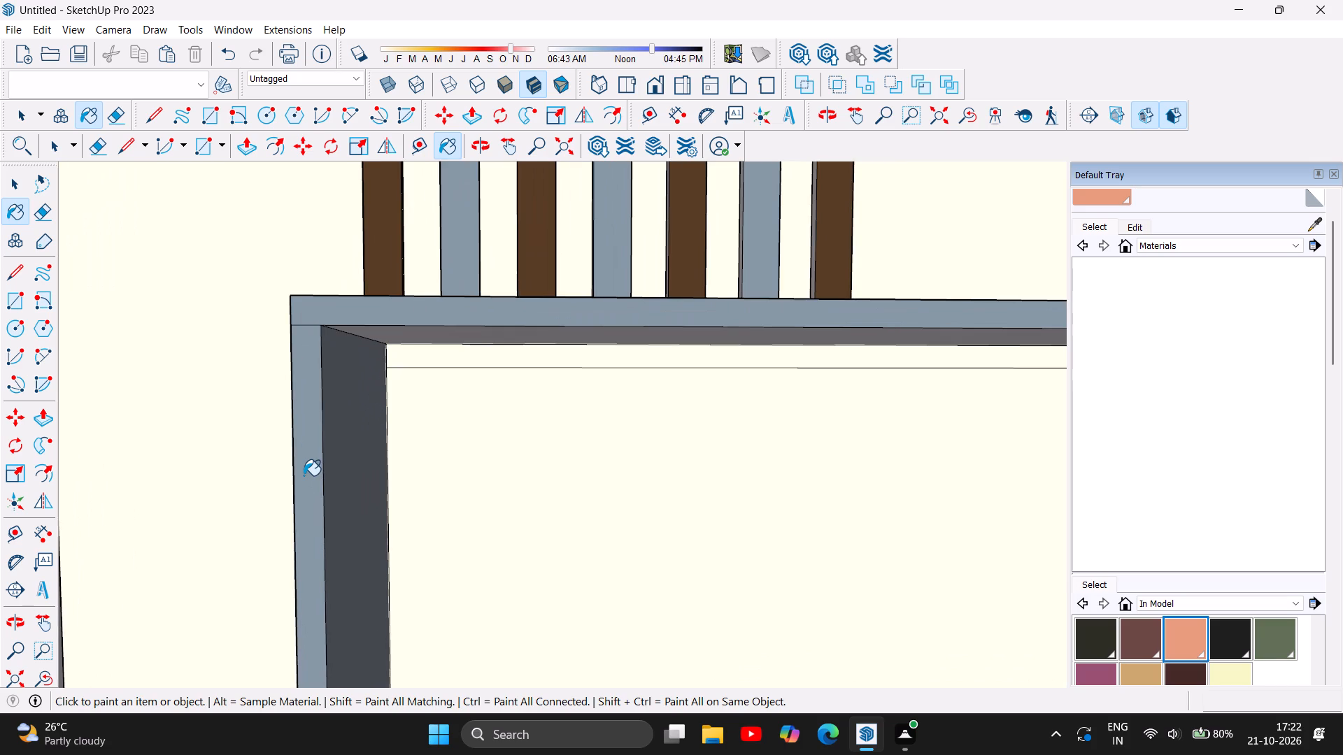
left_click(304, 475)
left_click(359, 315)
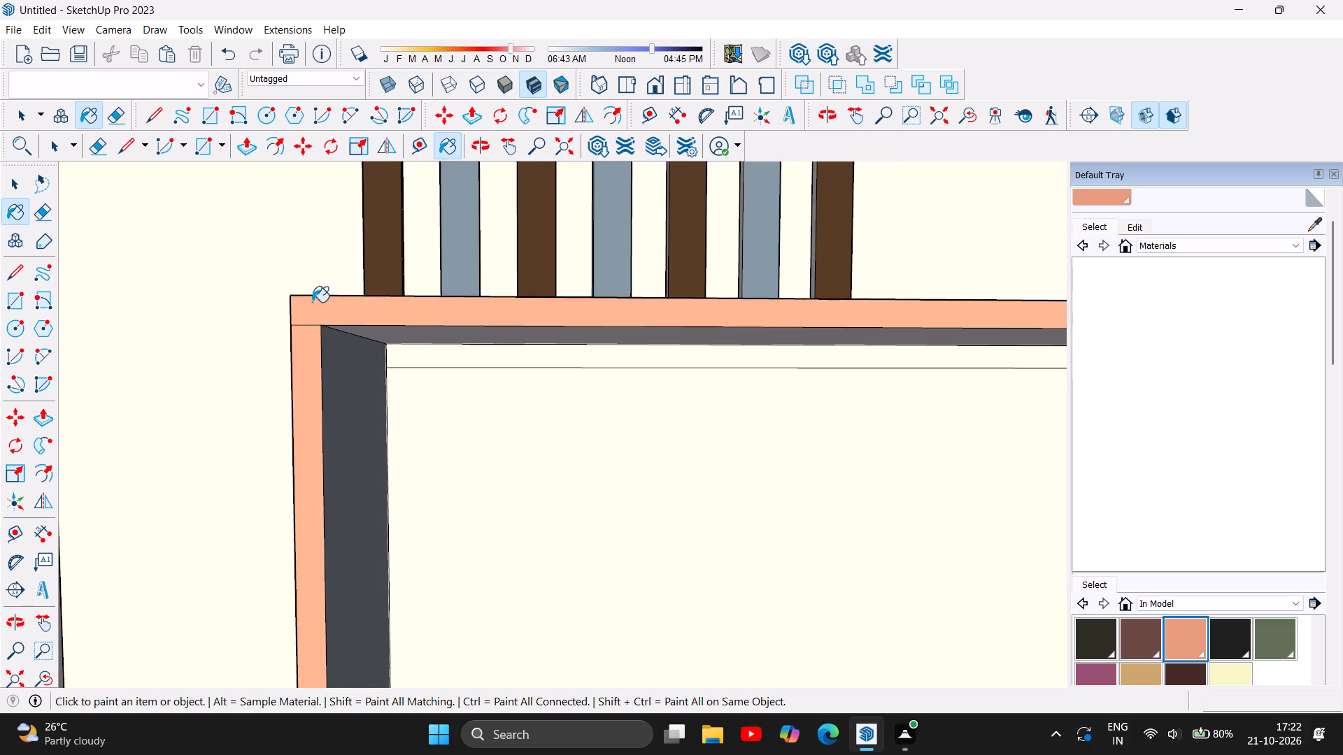
Paint the front edges of the tall shelving unit's frame salmon, undoing the extra paint attempt at its base.
scroll(276, 286, "down", 16)
scroll(315, 419, "down", 5)
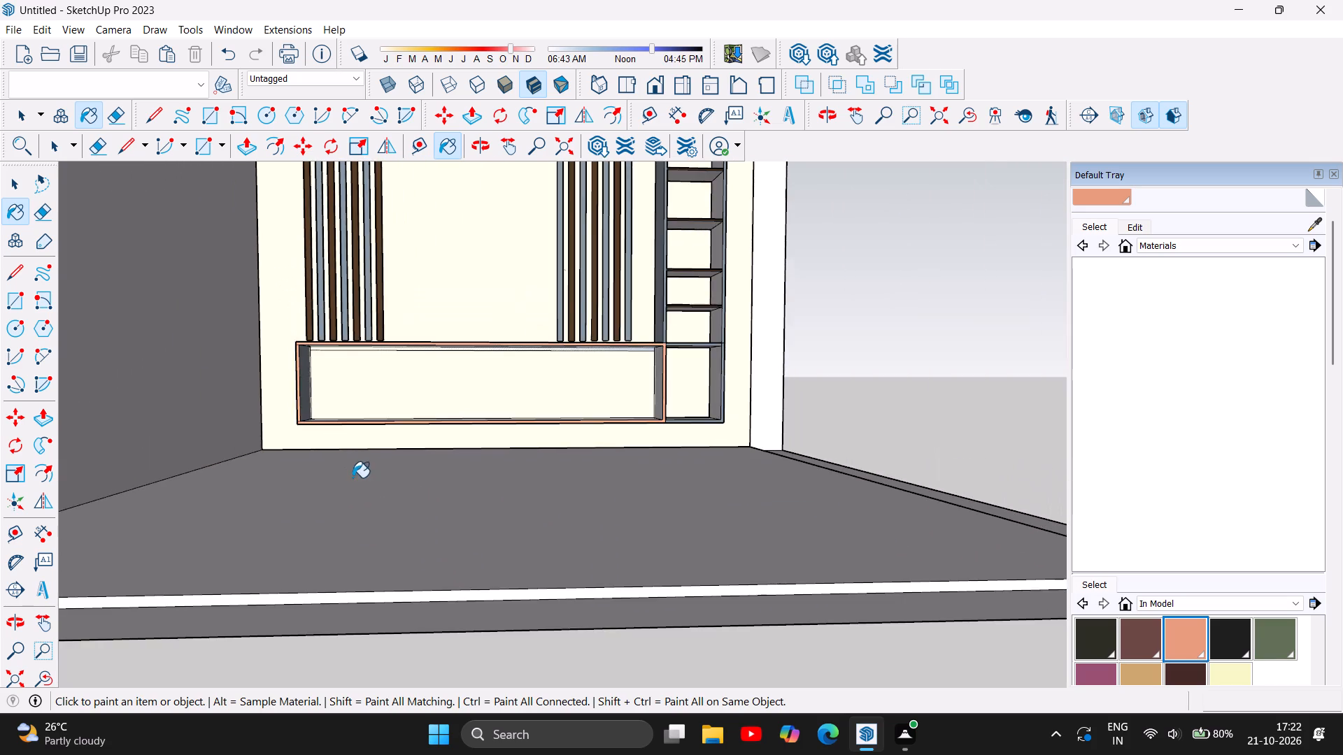
scroll(356, 491, "down", 6)
scroll(424, 563, "down", 6)
scroll(454, 315, "up", 5)
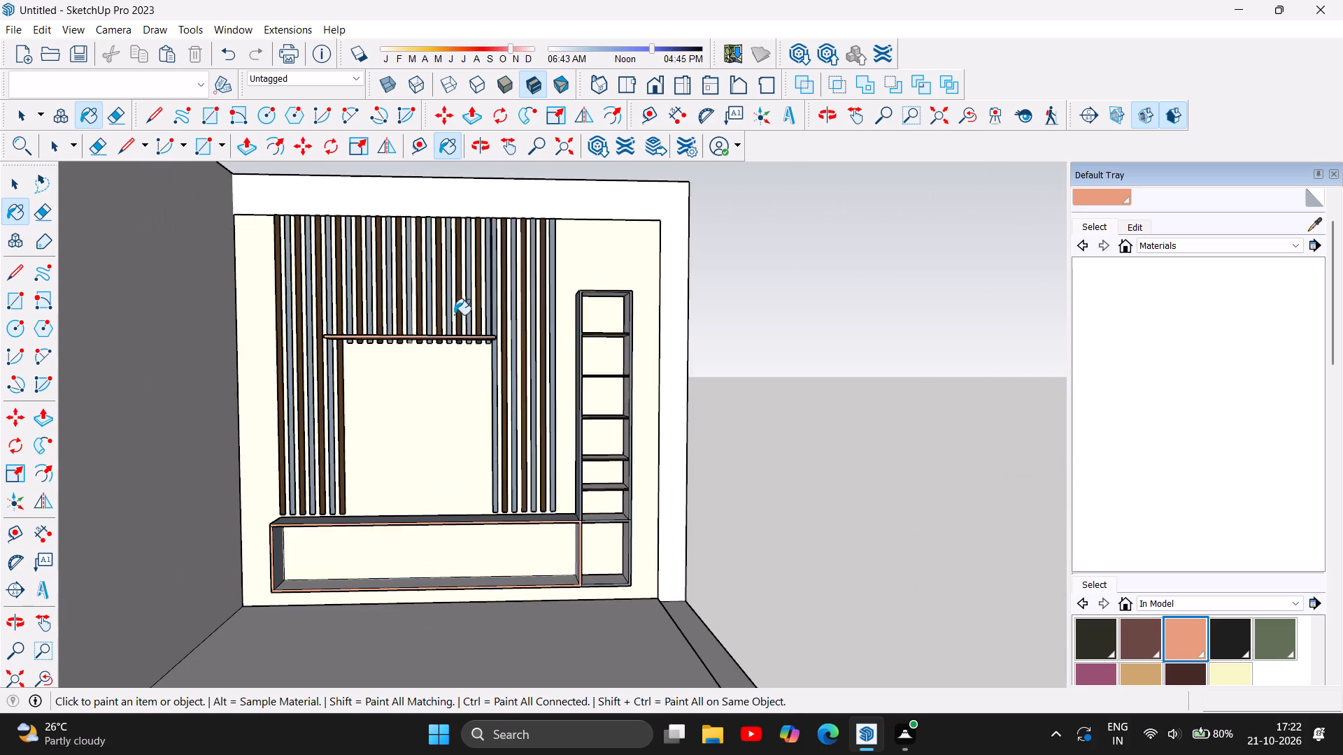
scroll(479, 489, "up", 6)
scroll(442, 607, "up", 3)
scroll(772, 429, "up", 5)
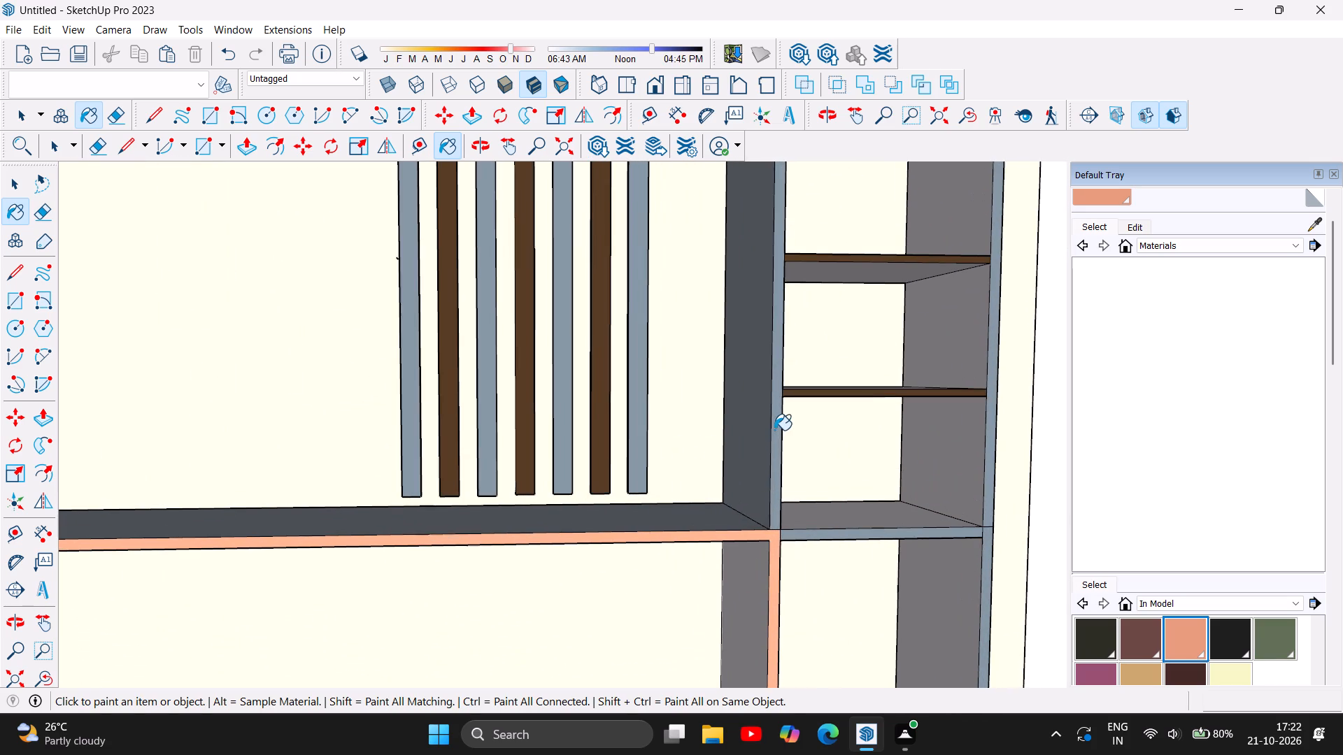
left_click(774, 430)
left_click(815, 542)
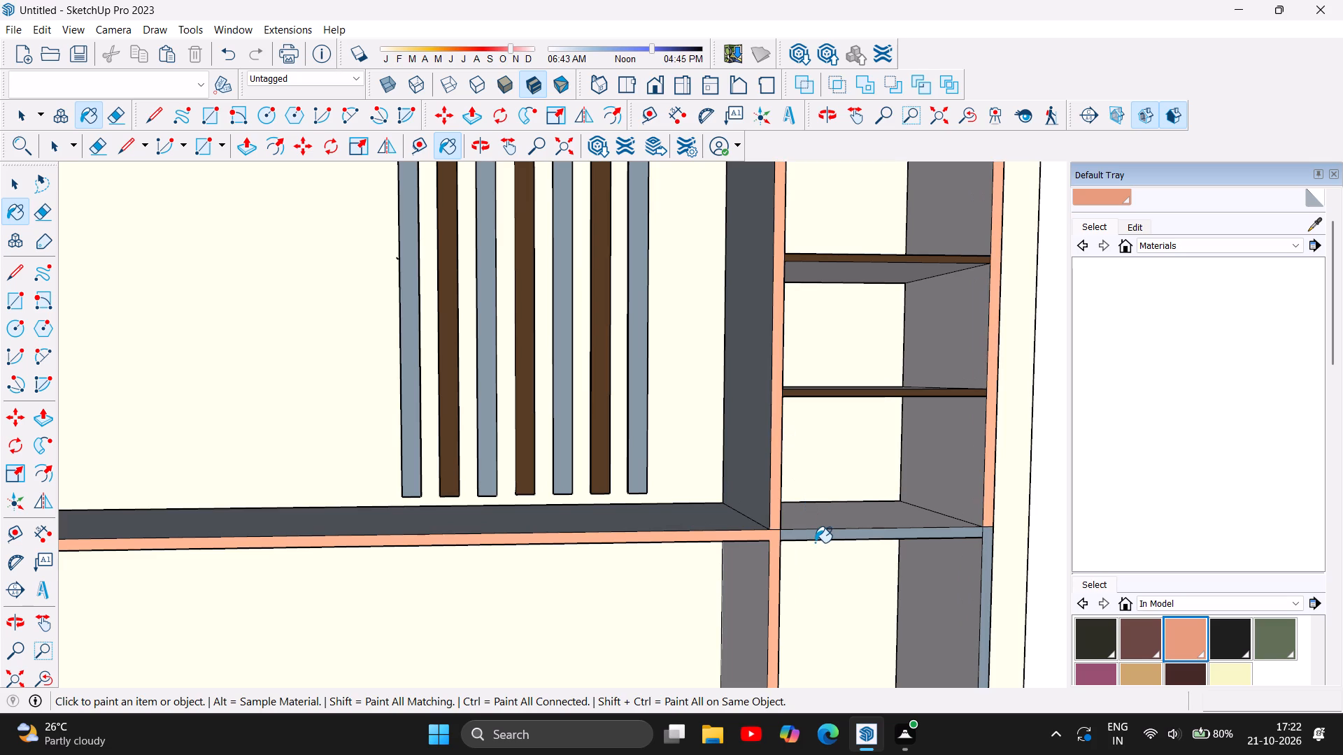
key("ctrl+z")
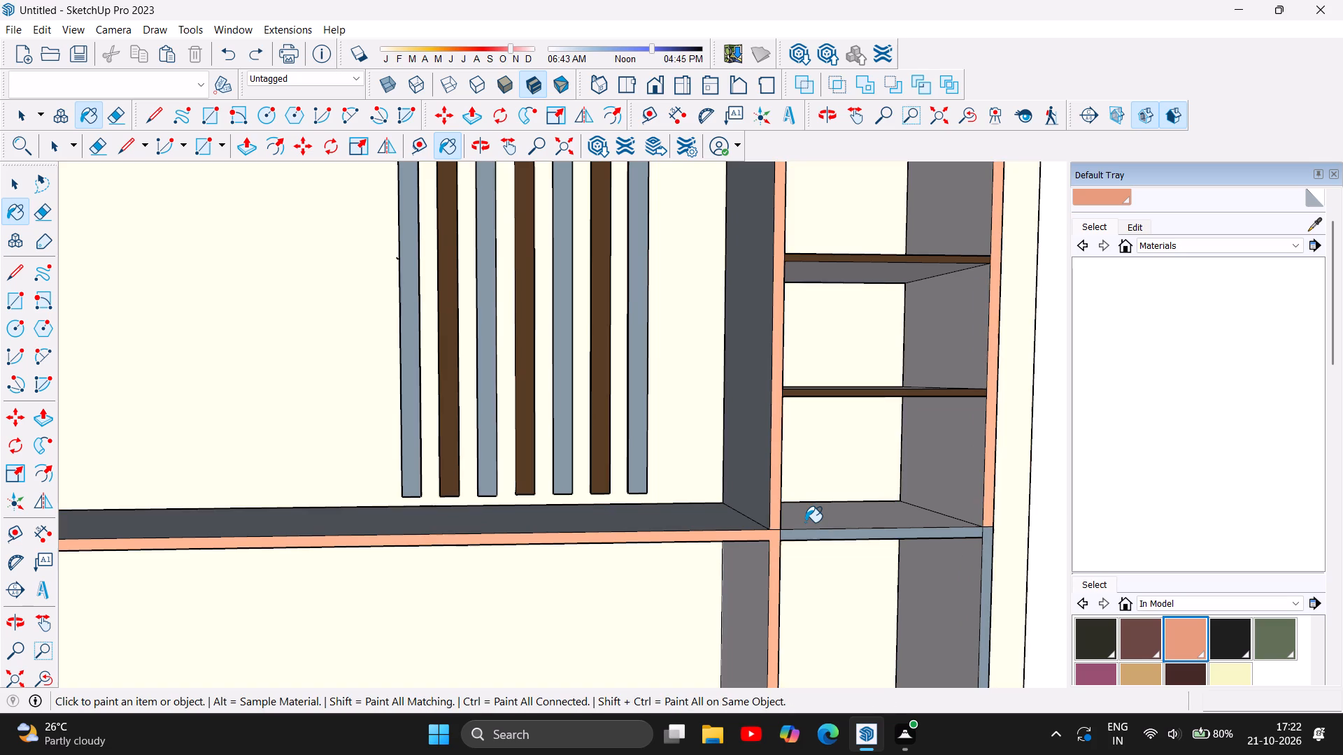
Paint the front edges of the compartment below the tall shelving unit salmon, including the horizontal divider between them.
scroll(816, 456, "down", 5)
scroll(922, 632, "up", 2)
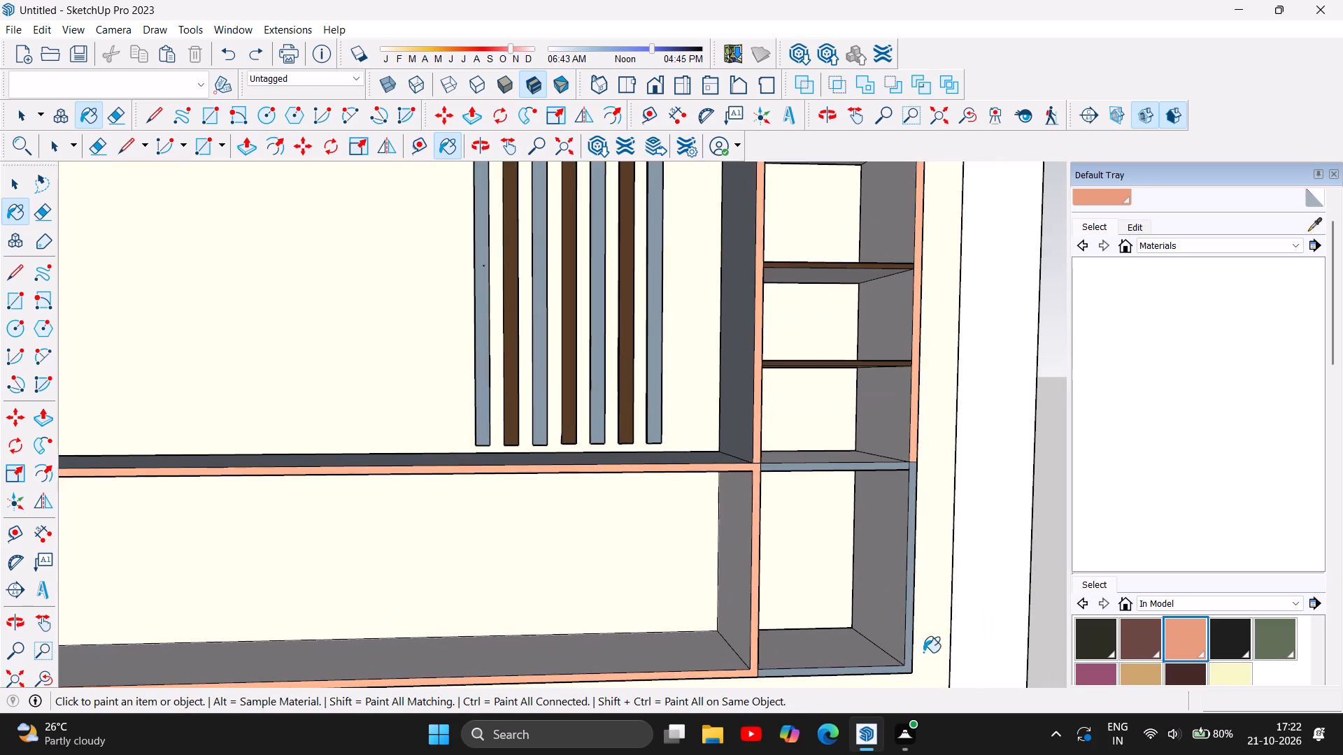
scroll(923, 652, "up", 5)
left_click(897, 604)
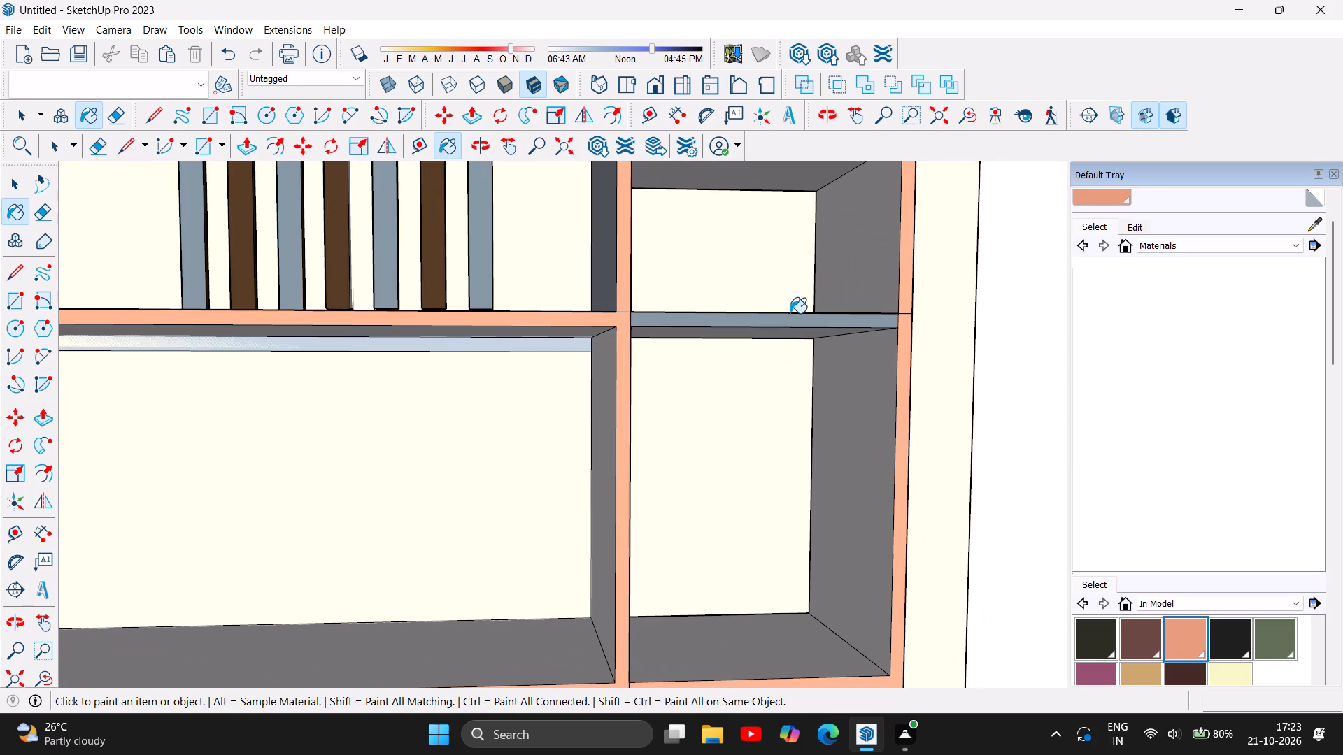
left_click(778, 327)
left_click(780, 320)
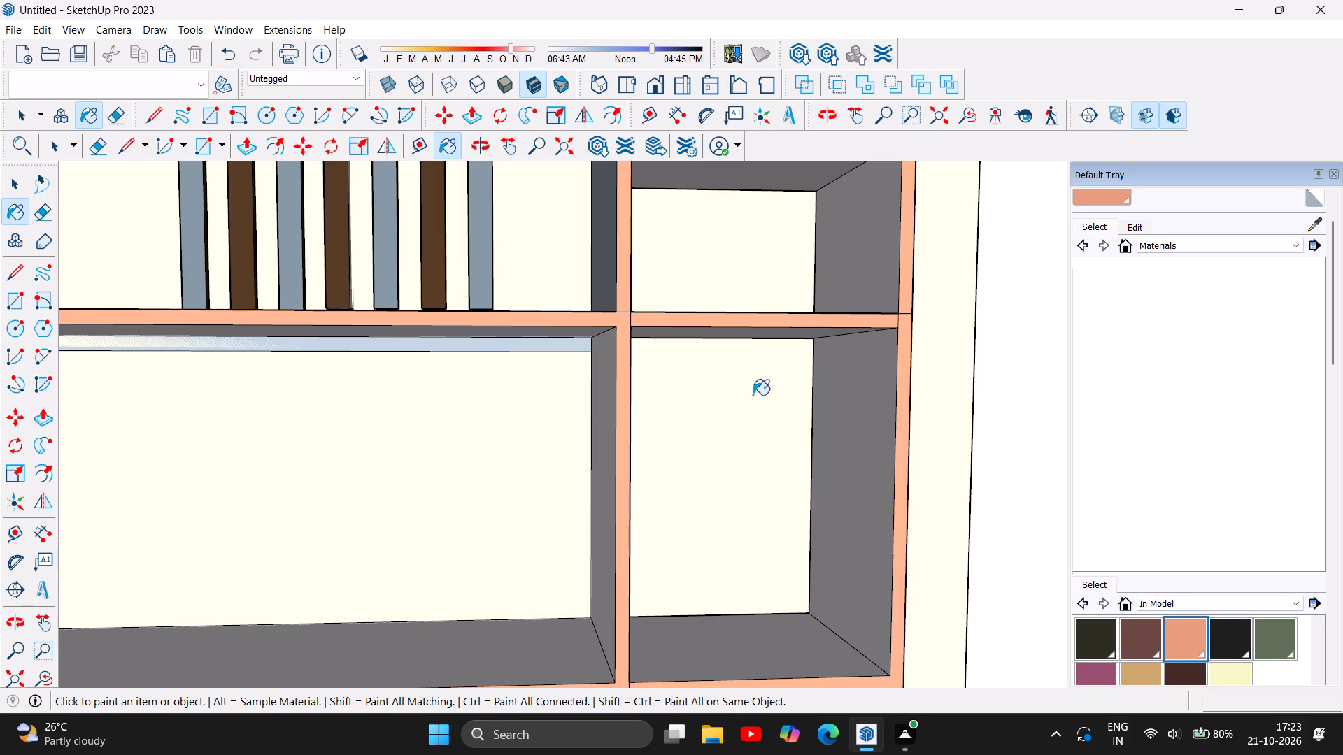
Repaint the floating shelf's front edge and underside with the tan in-model material.
scroll(434, 590, "down", 5)
scroll(626, 598, "down", 12)
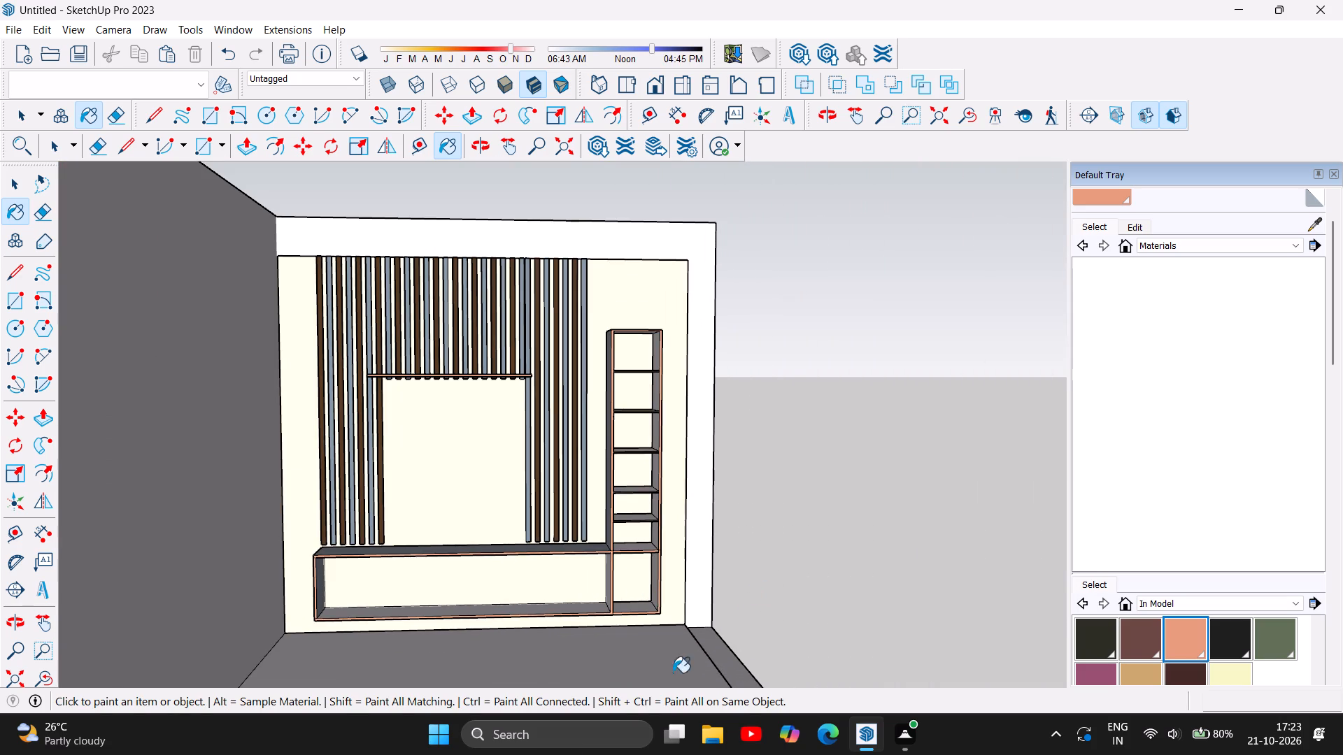
scroll(490, 634, "up", 4)
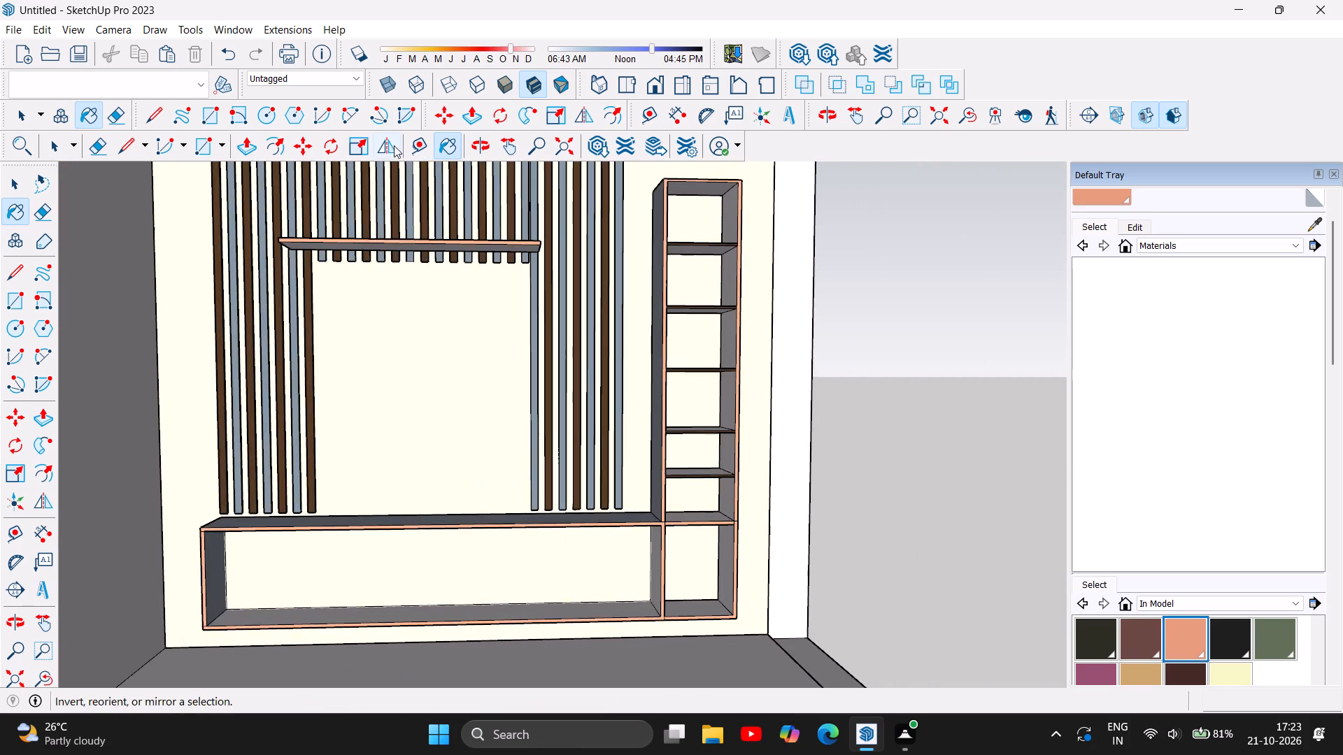
scroll(683, 215, "up", 3)
scroll(1195, 665, "down", 4)
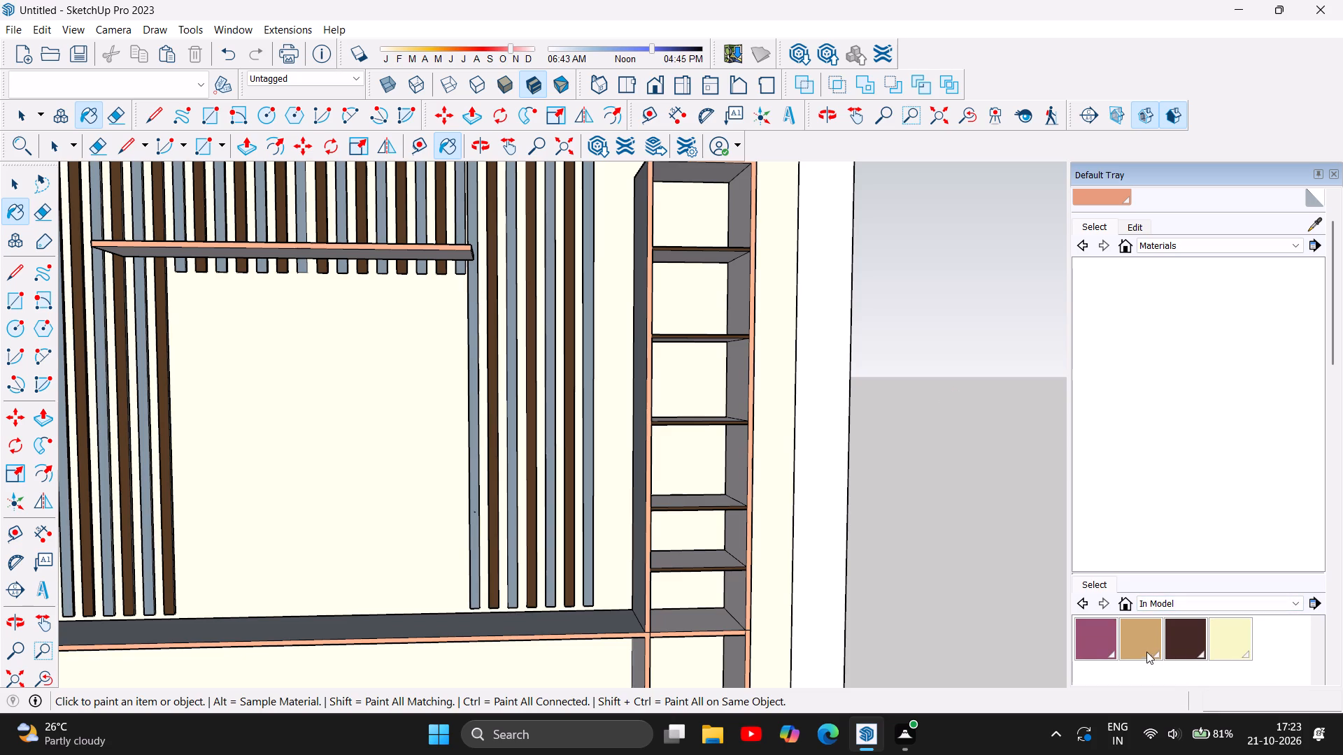
left_click(1137, 640)
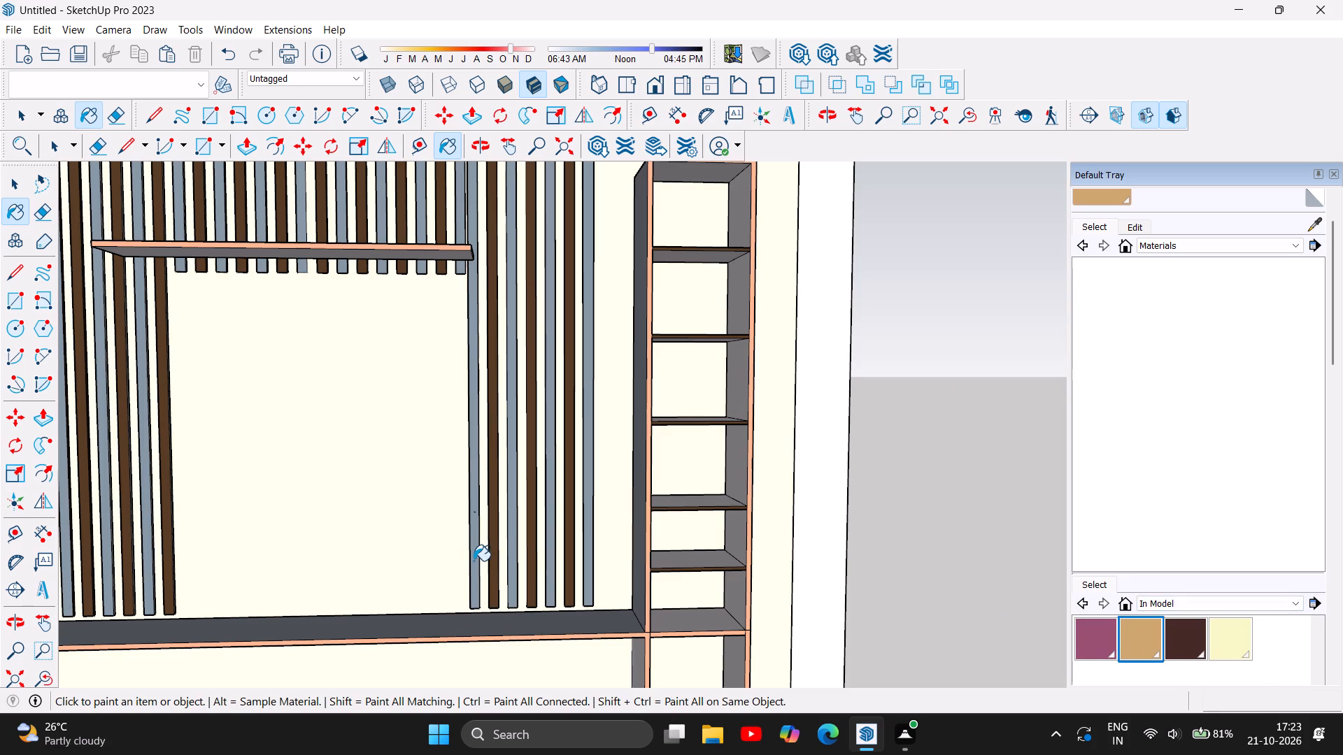
scroll(283, 239, "up", 11)
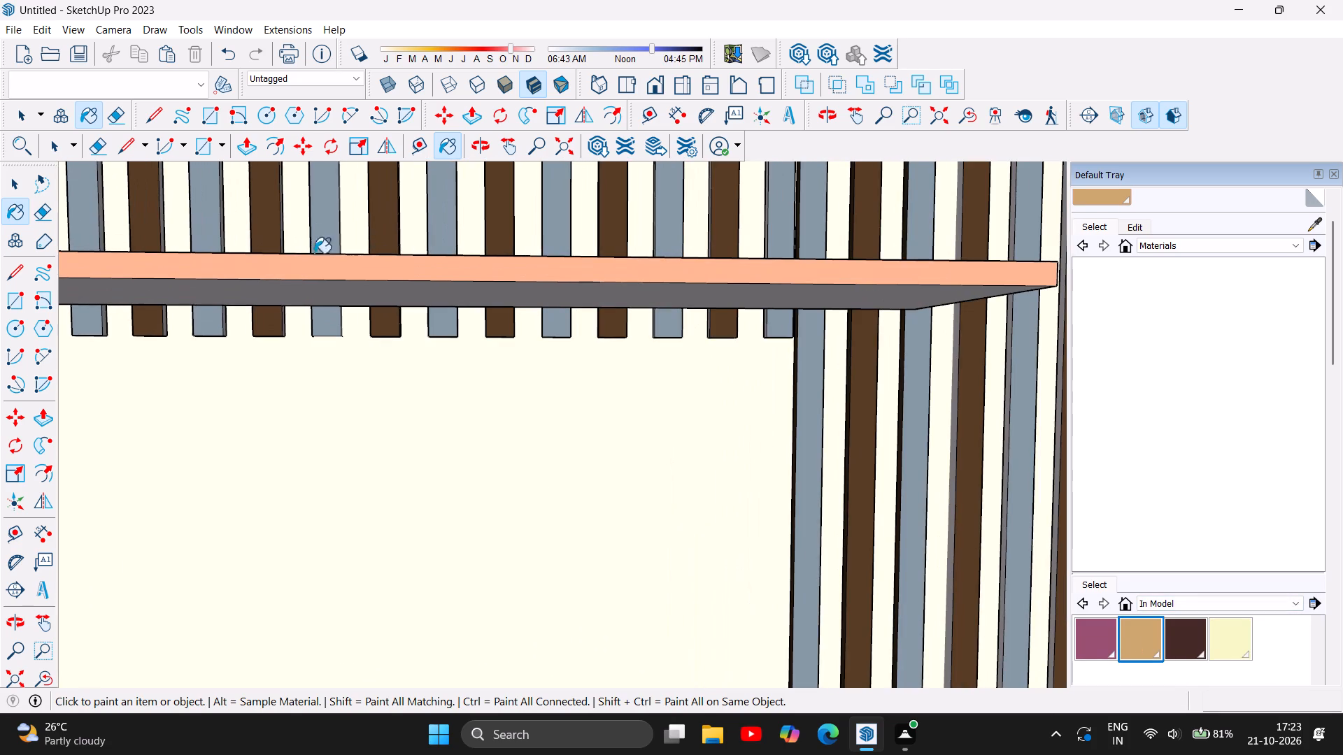
left_click(322, 266)
left_click(348, 292)
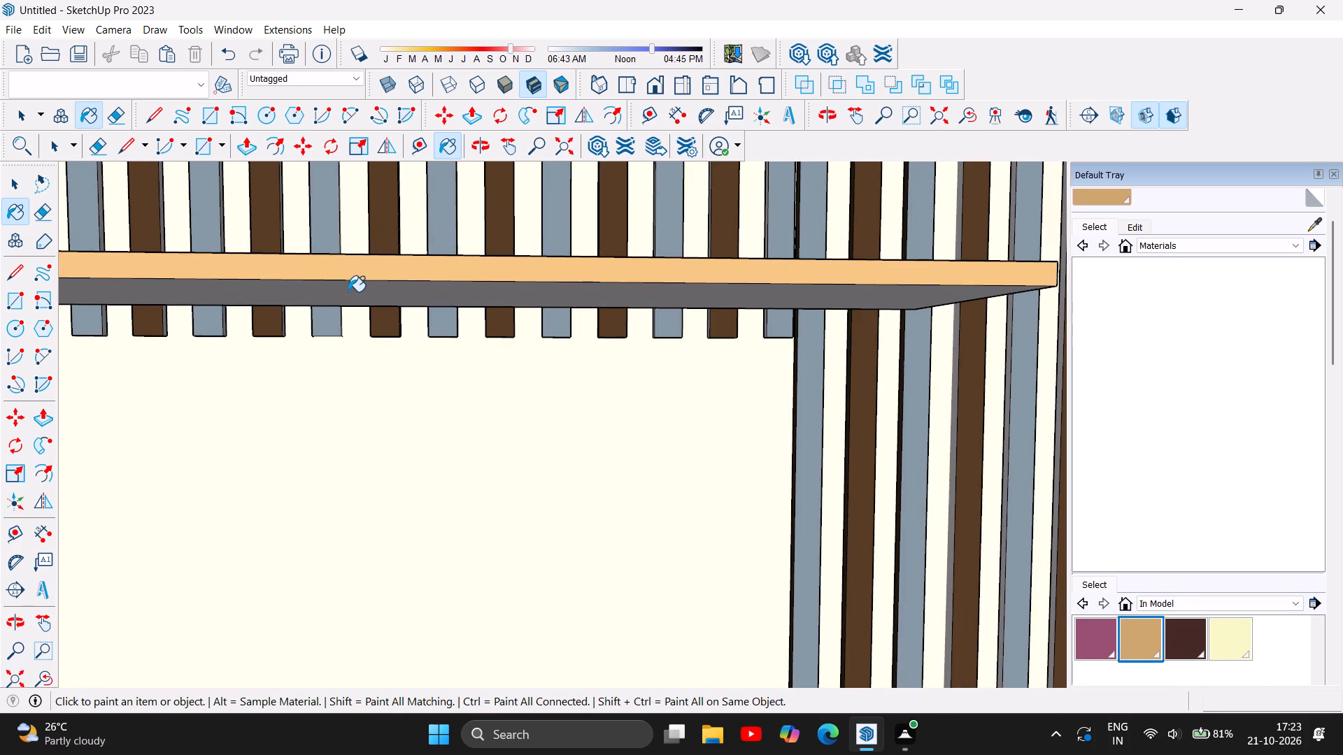
Examine the tan floating shelf together with the slats and the salmon-edged cabinets.
scroll(789, 301, "down", 10)
scroll(734, 361, "down", 2)
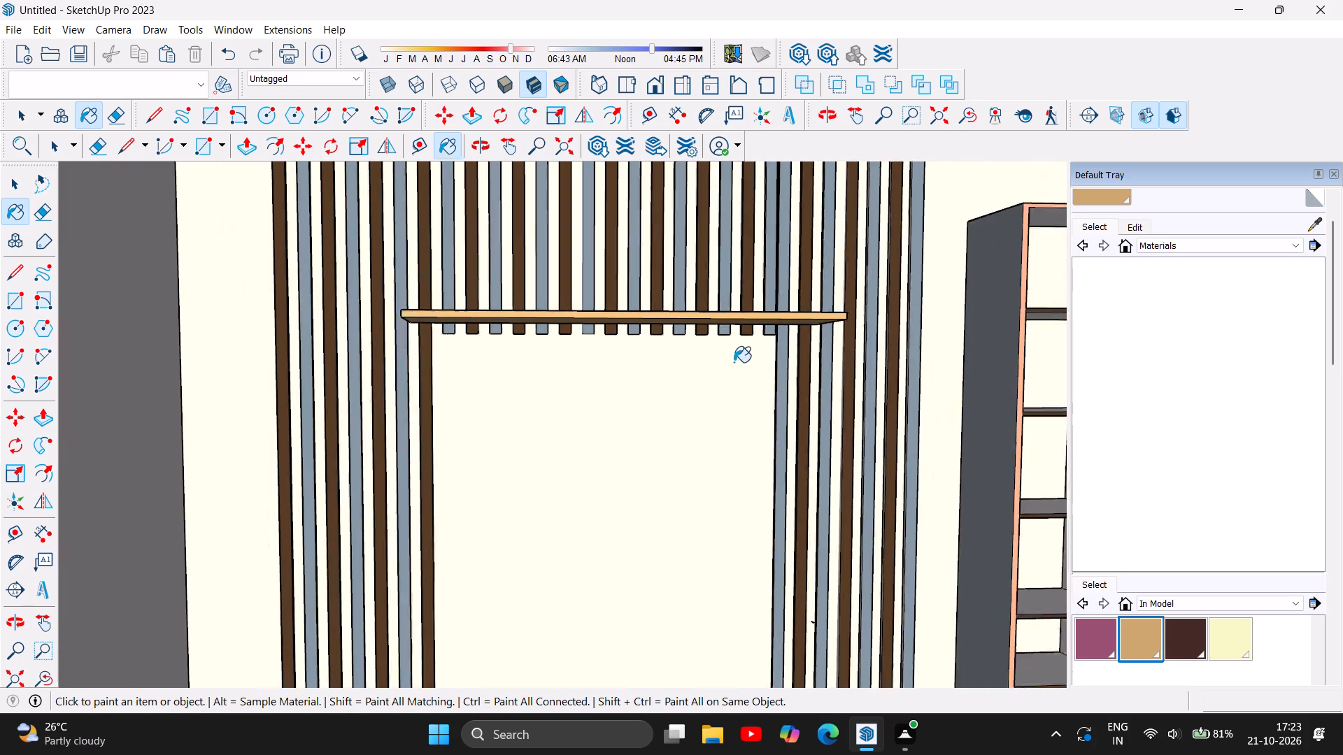
scroll(734, 362, "down", 7)
scroll(807, 400, "up", 5)
scroll(706, 482, "up", 2)
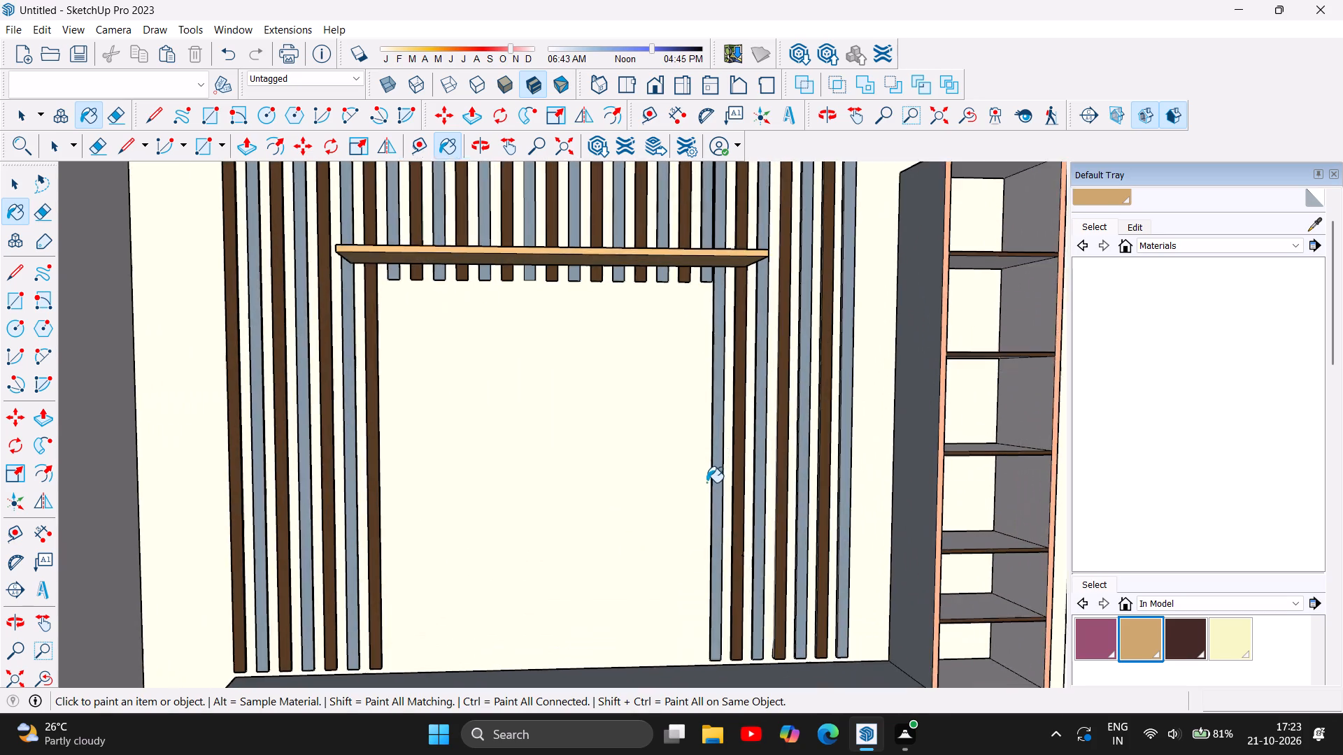
scroll(704, 484, "up", 2)
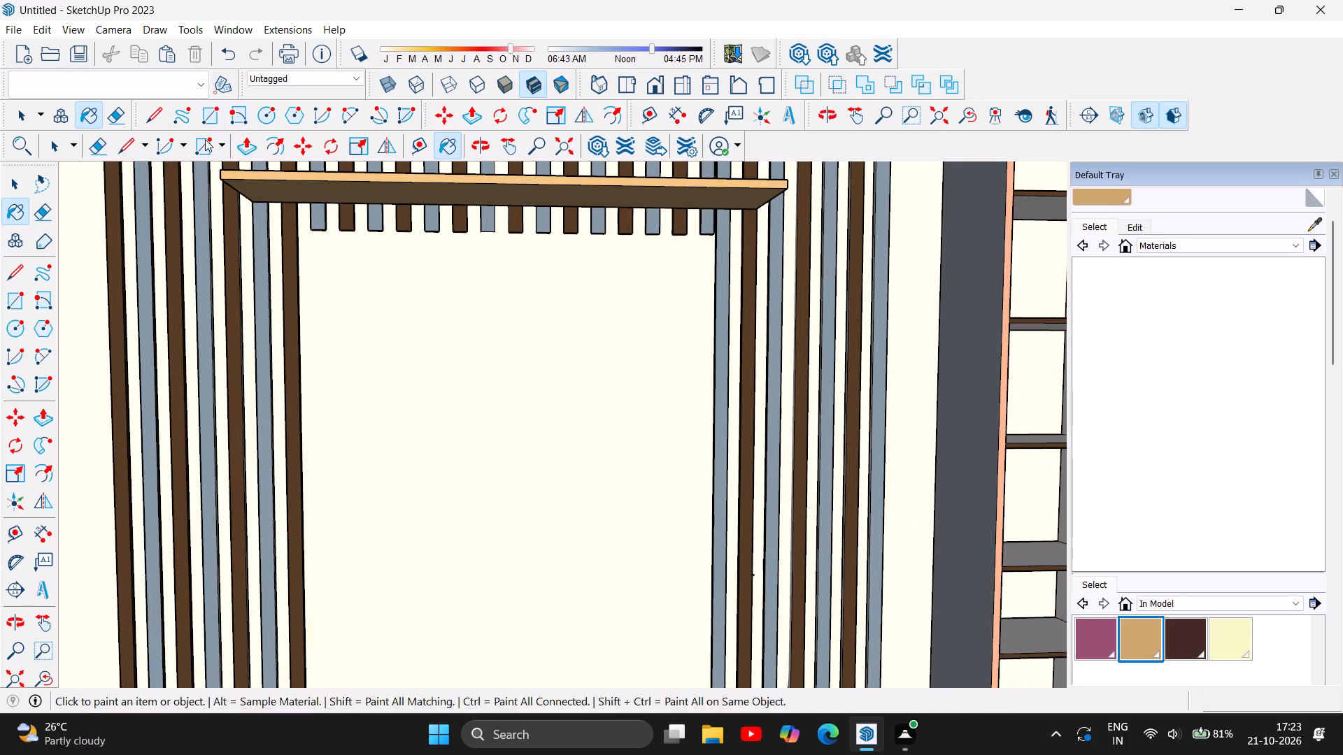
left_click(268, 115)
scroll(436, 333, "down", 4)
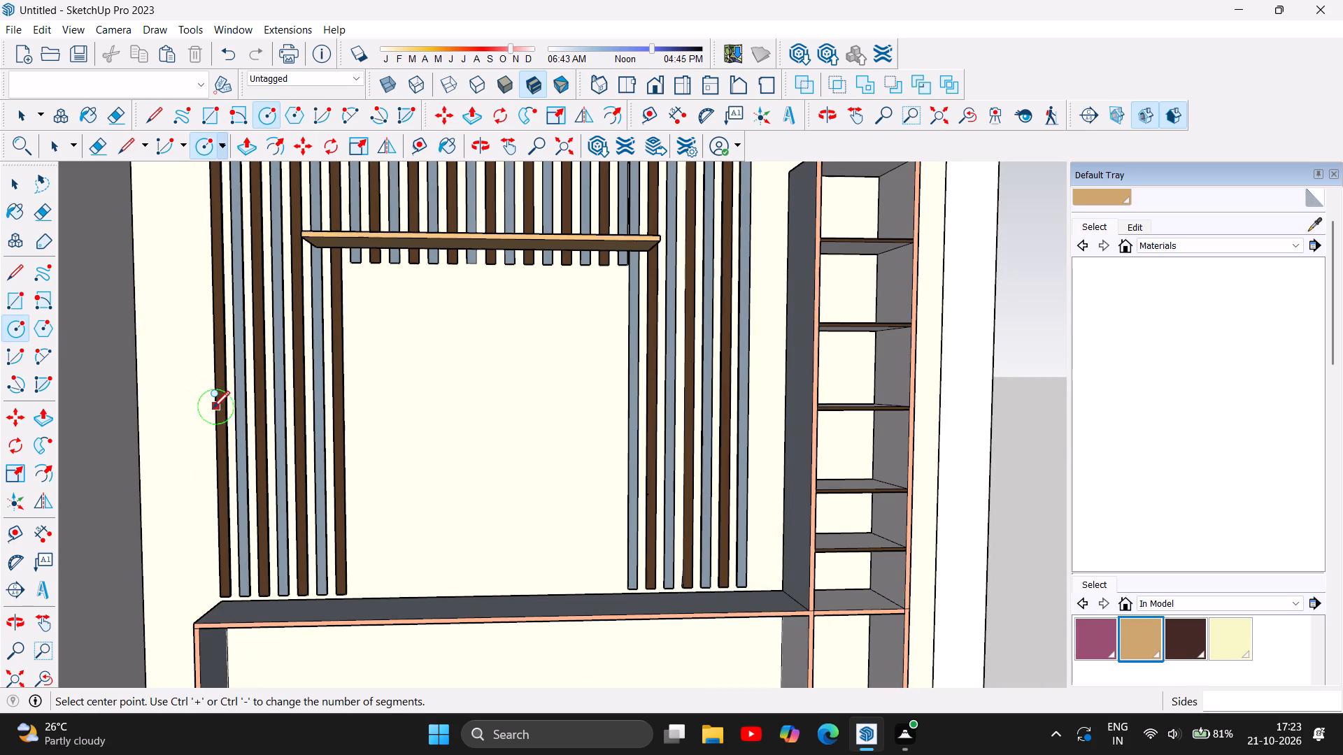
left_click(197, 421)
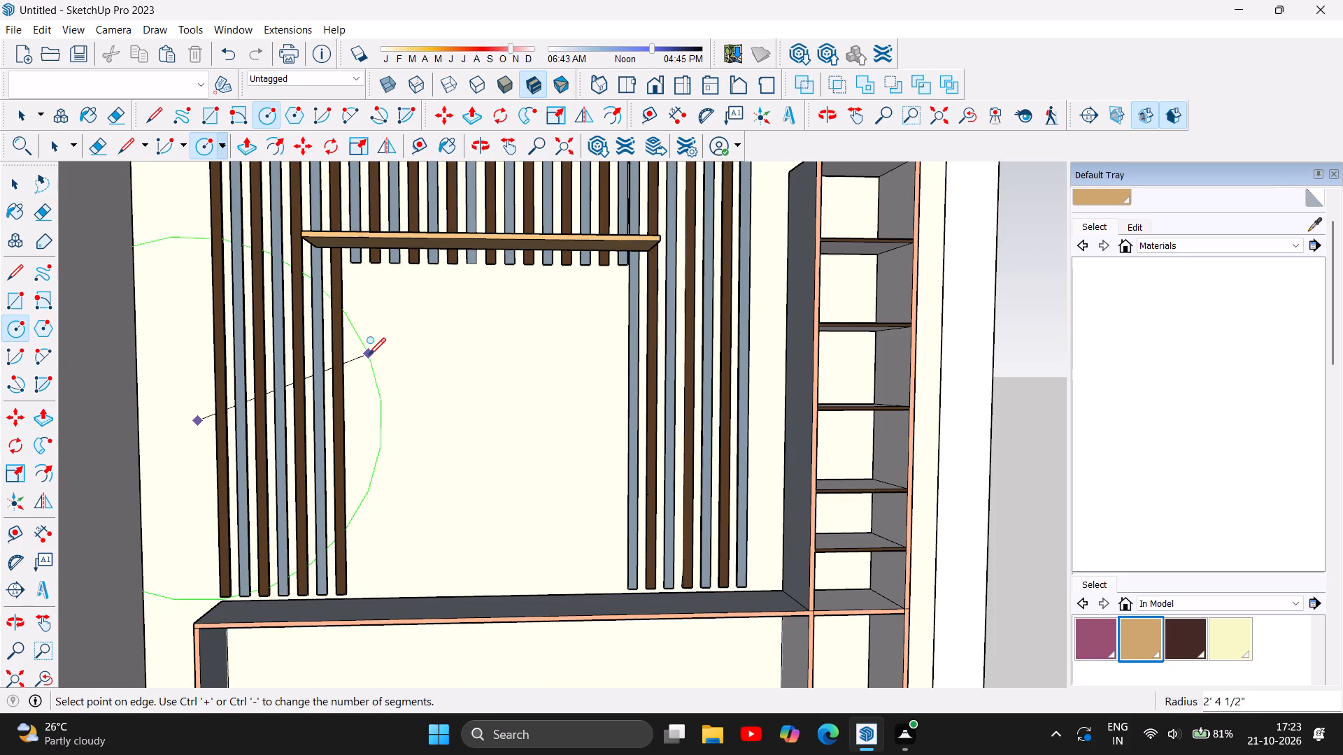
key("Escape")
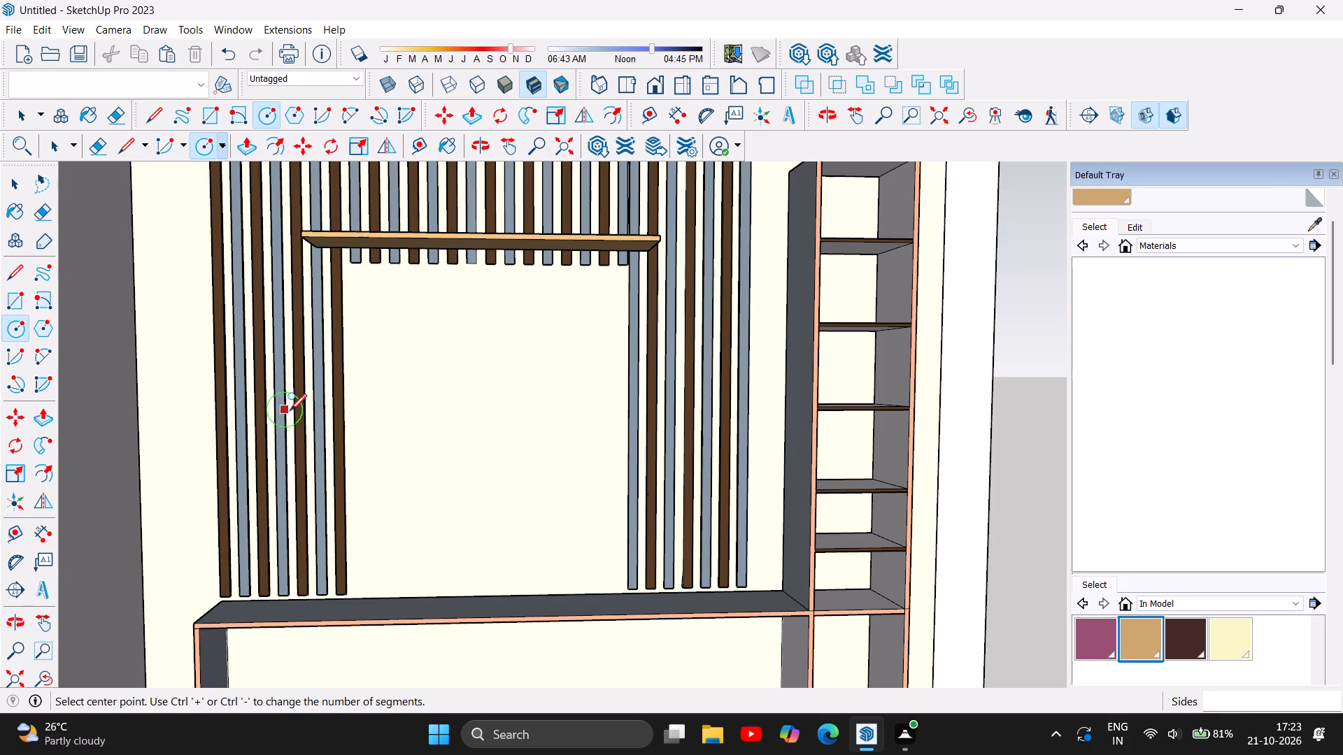
Draw a circle of about 1' 11 5/16" radius on the wall, centred among the slats beside the TV opening.
scroll(290, 410, "up", 4)
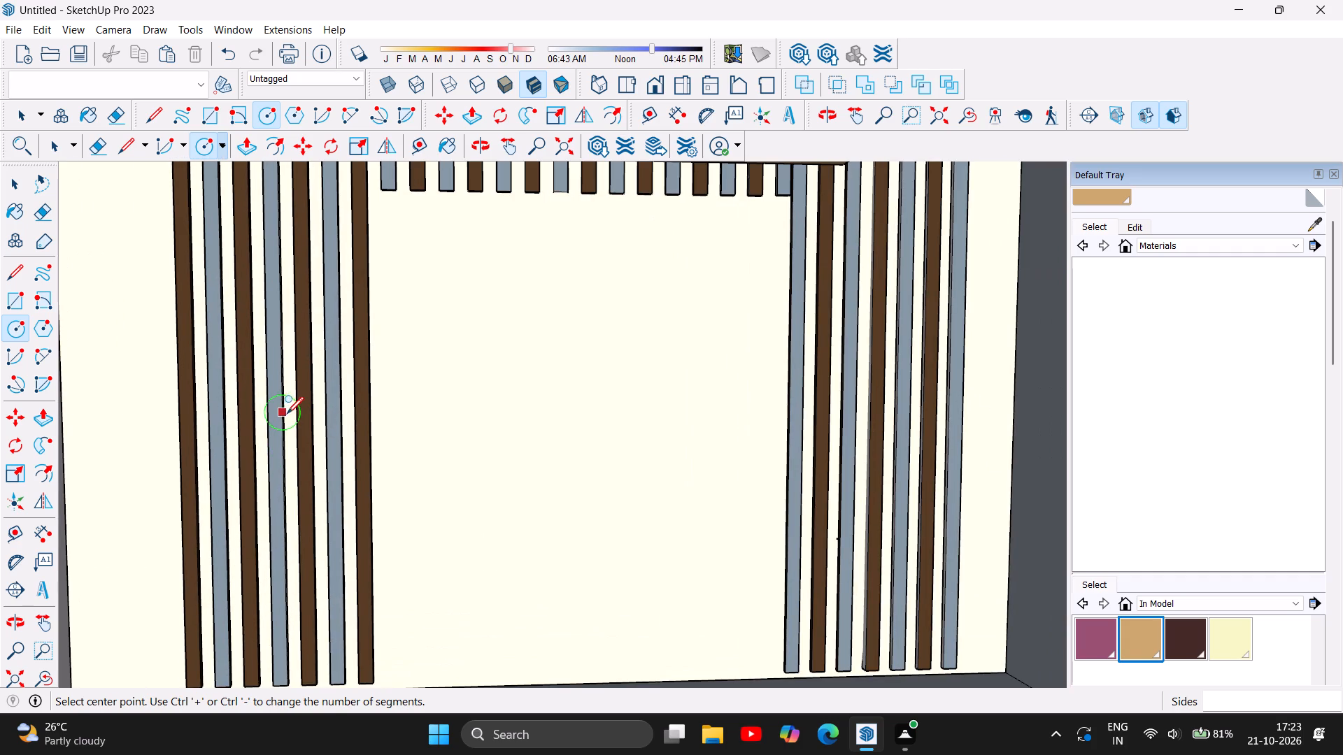
left_click(290, 411)
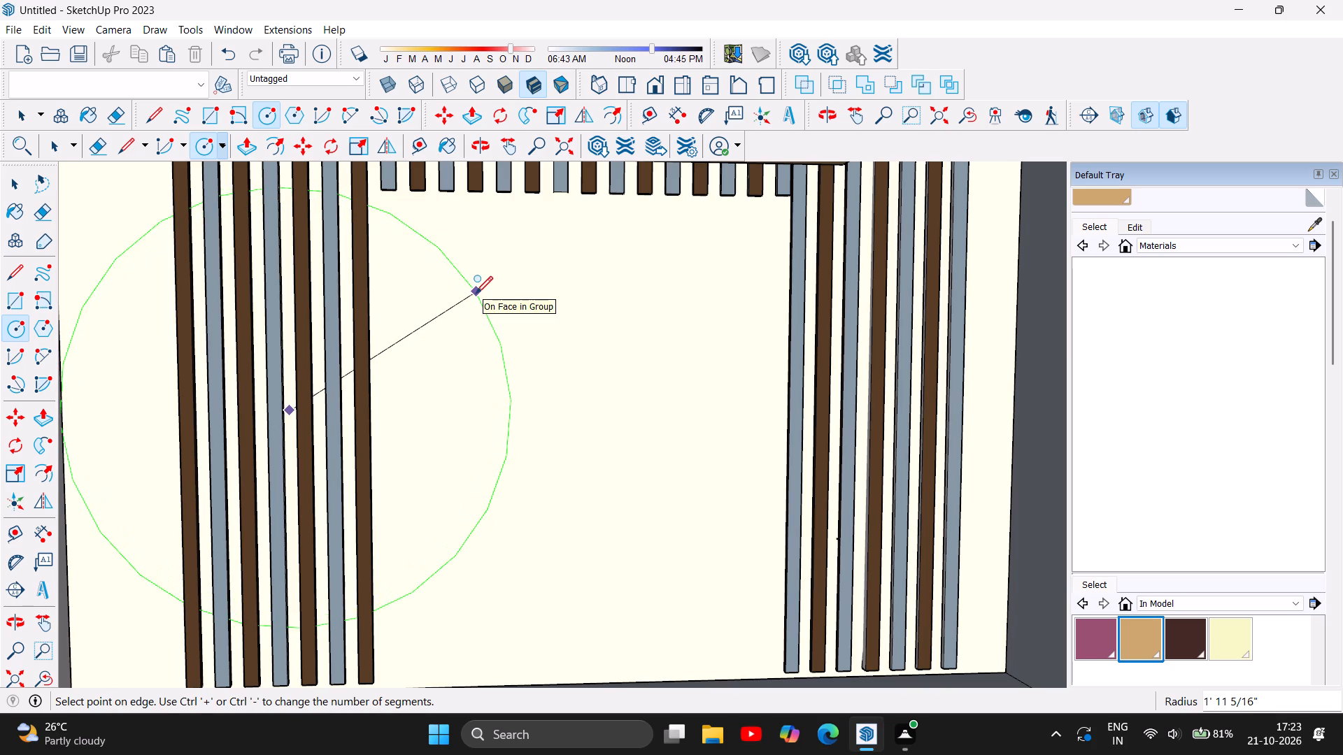
left_click(476, 292)
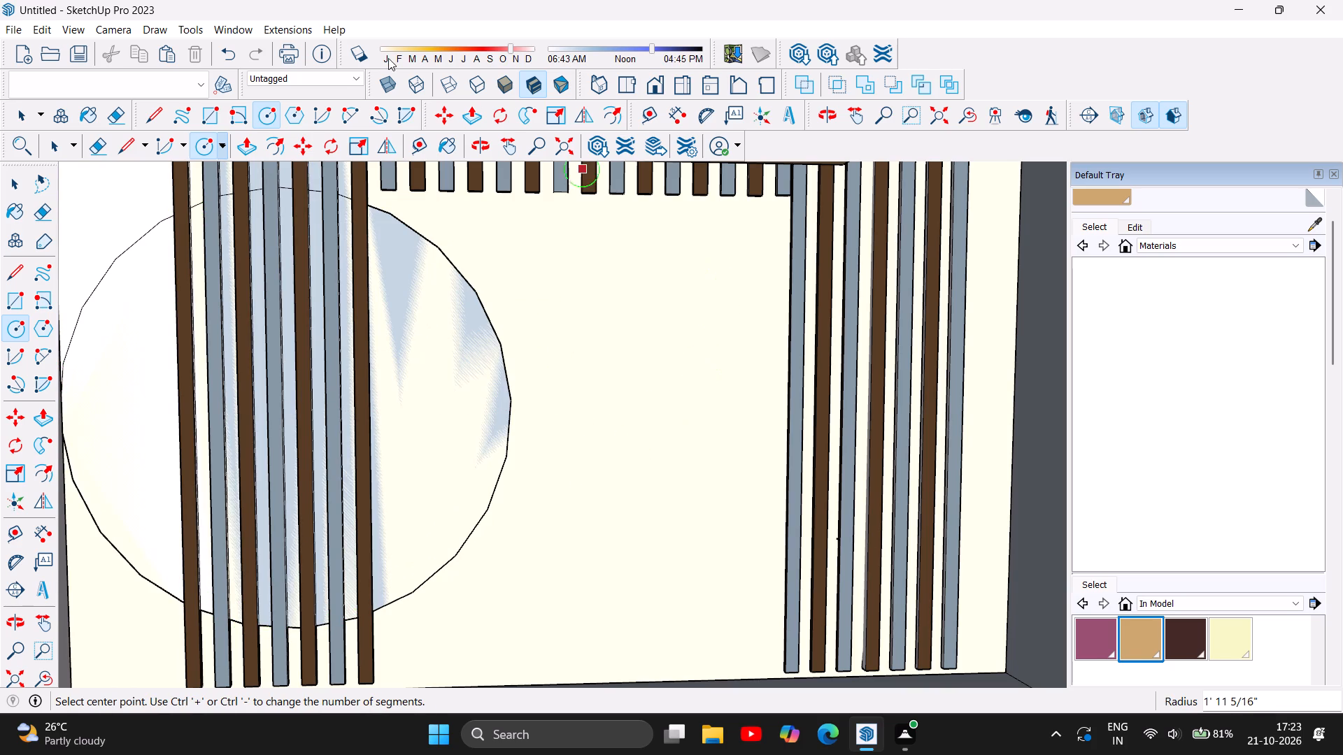
Delete the circle's face and arc edges on the bare wall beyond the outermost brown slat.
left_click(15, 120)
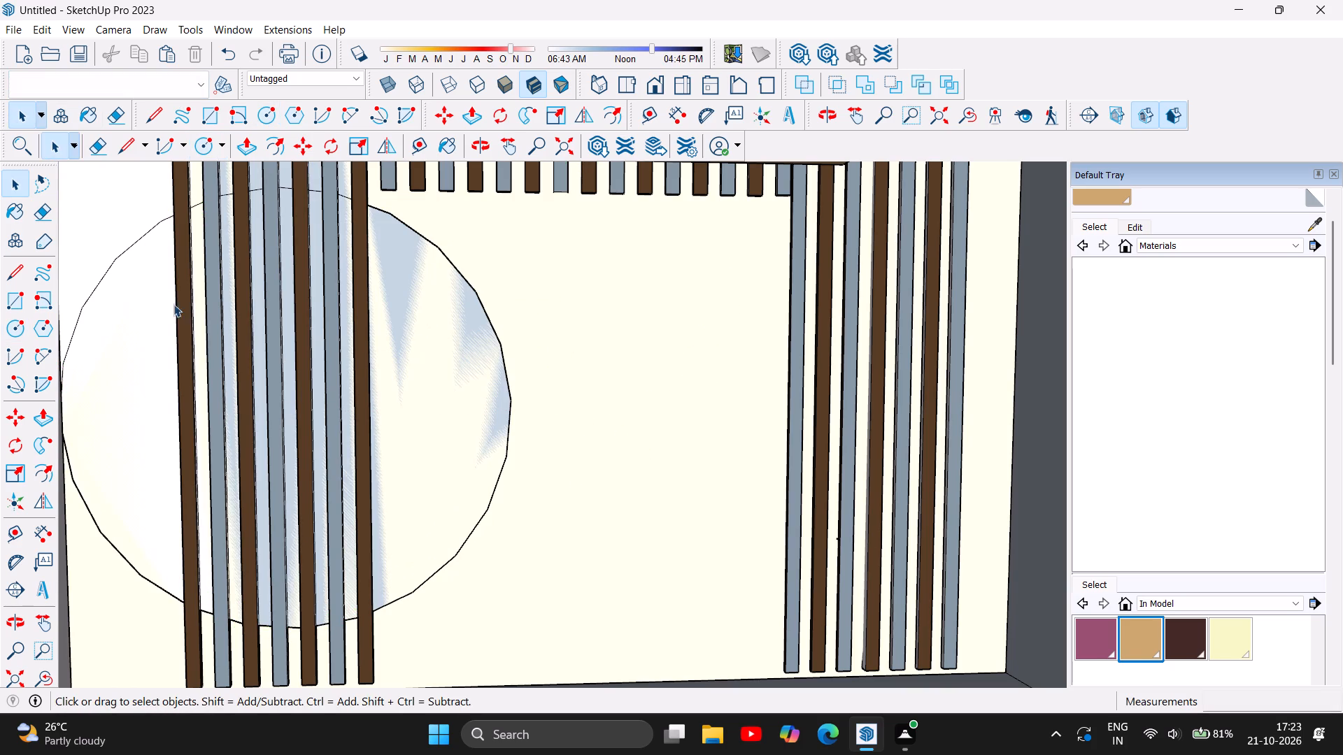
left_click(117, 253)
double_click(121, 254)
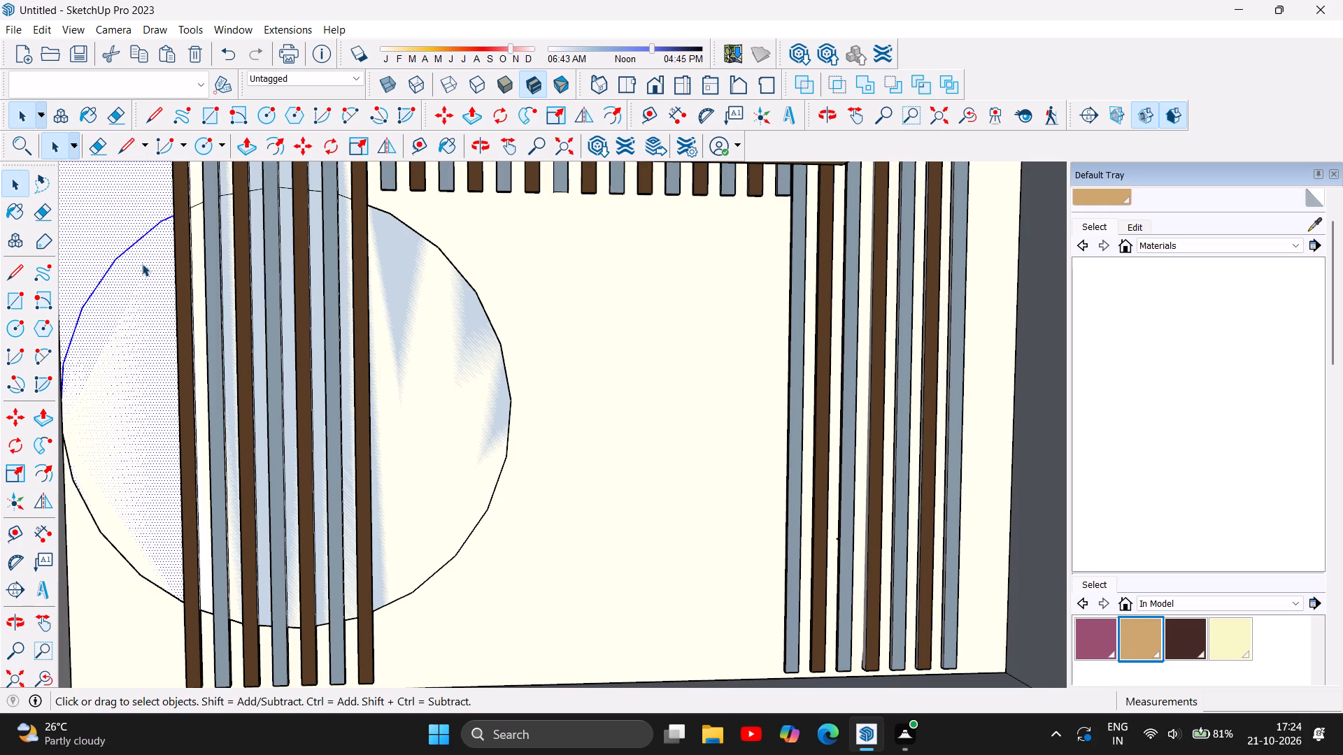
key("Delete")
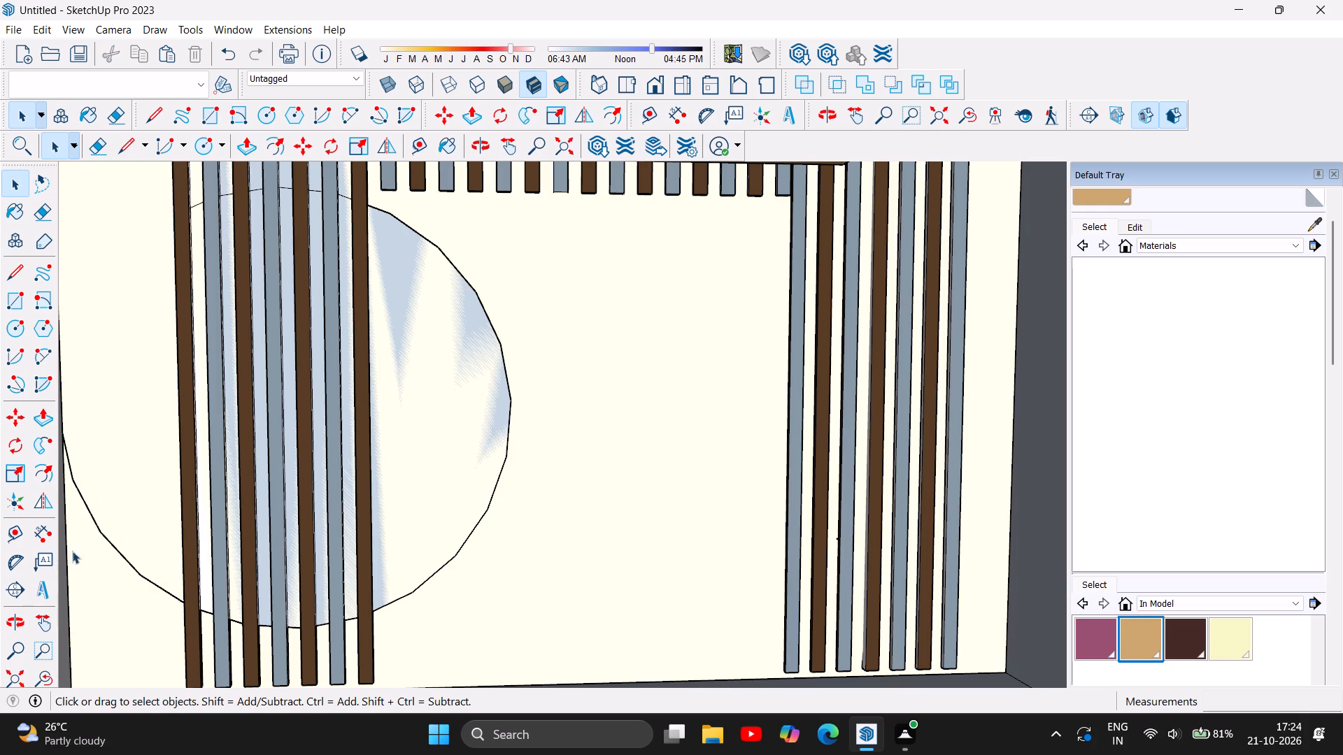
left_click(93, 523)
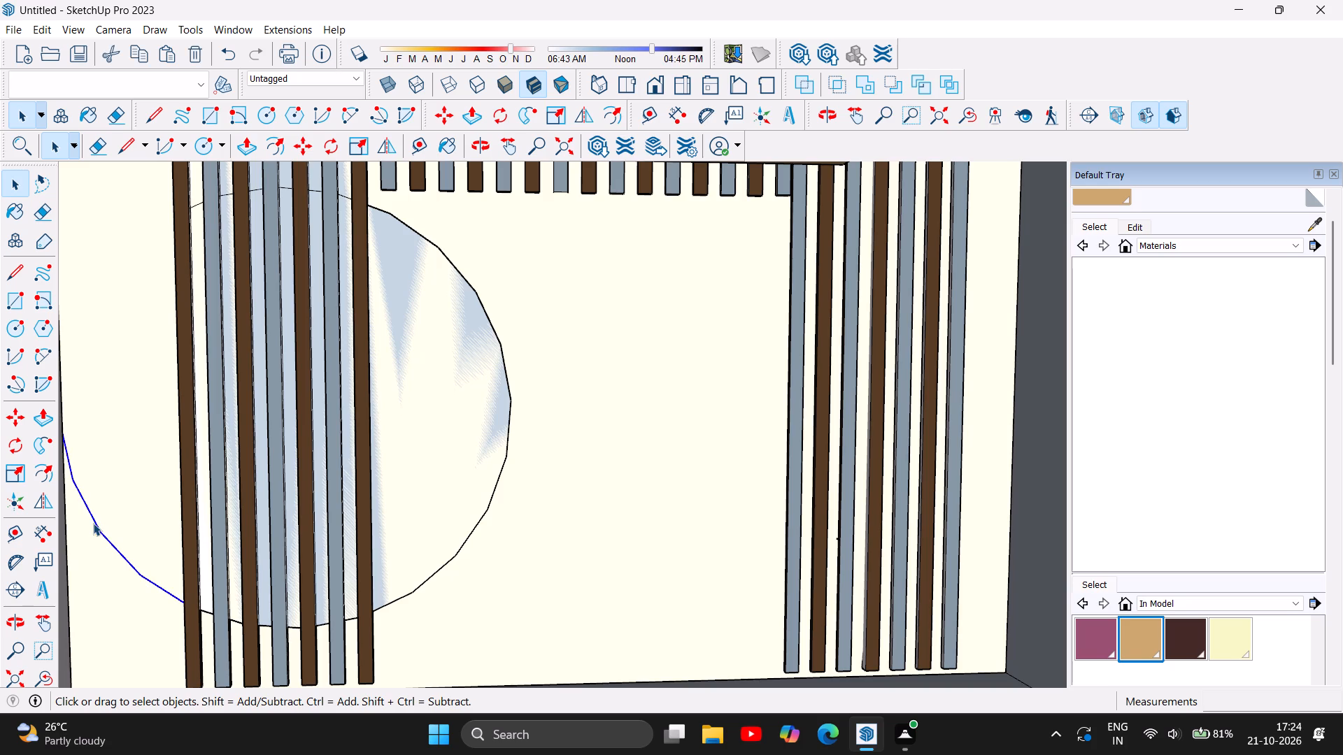
key("Delete")
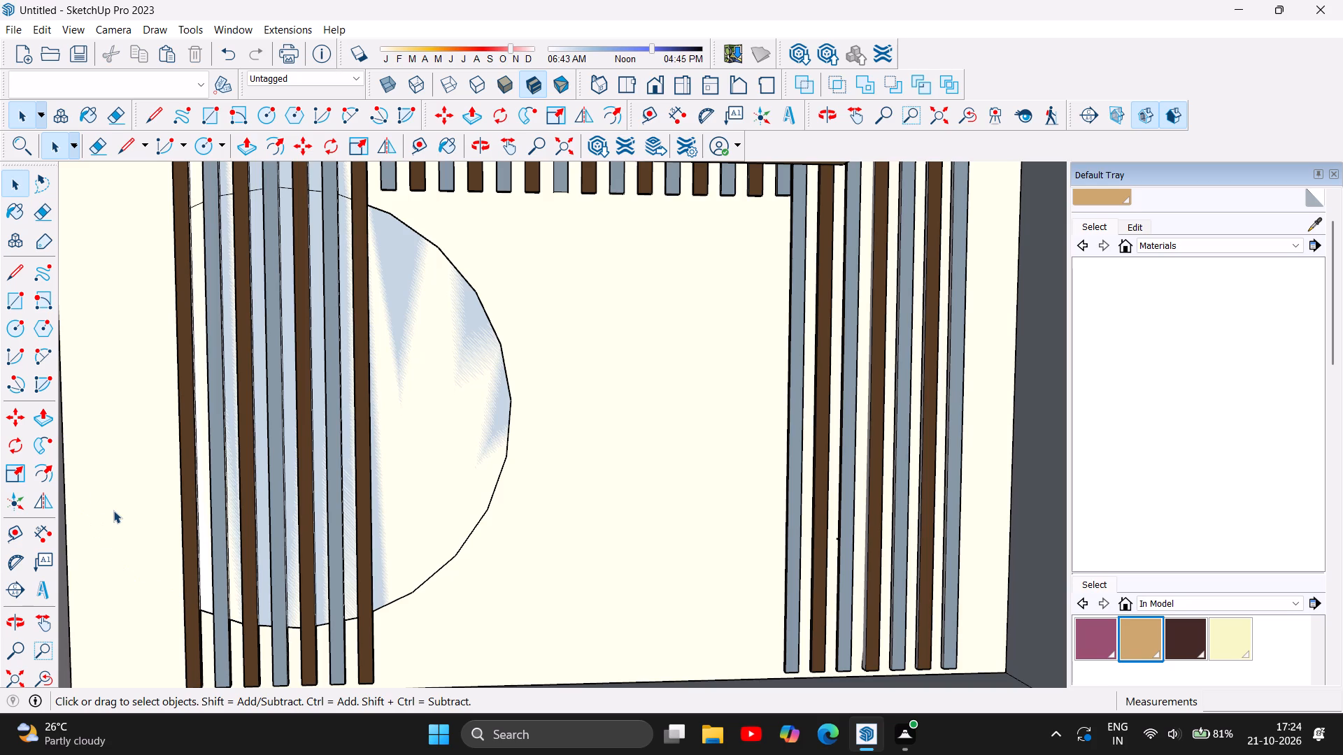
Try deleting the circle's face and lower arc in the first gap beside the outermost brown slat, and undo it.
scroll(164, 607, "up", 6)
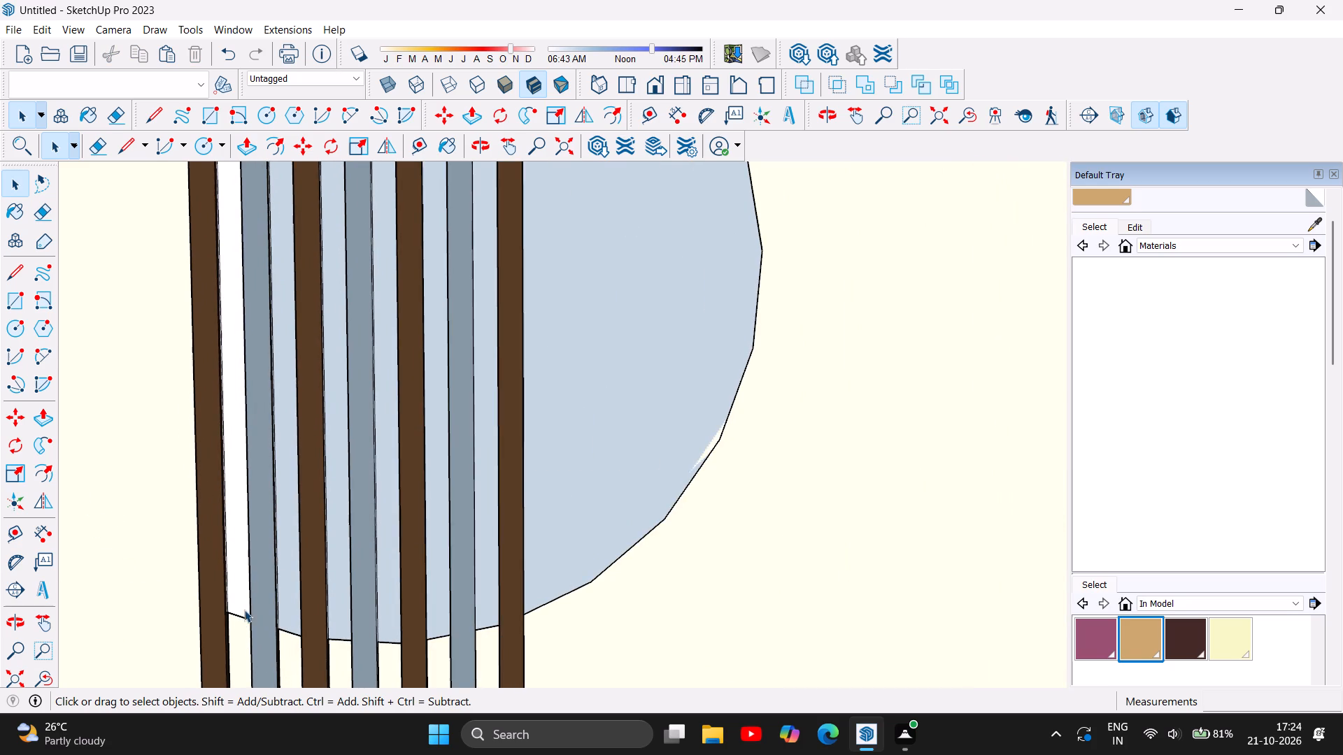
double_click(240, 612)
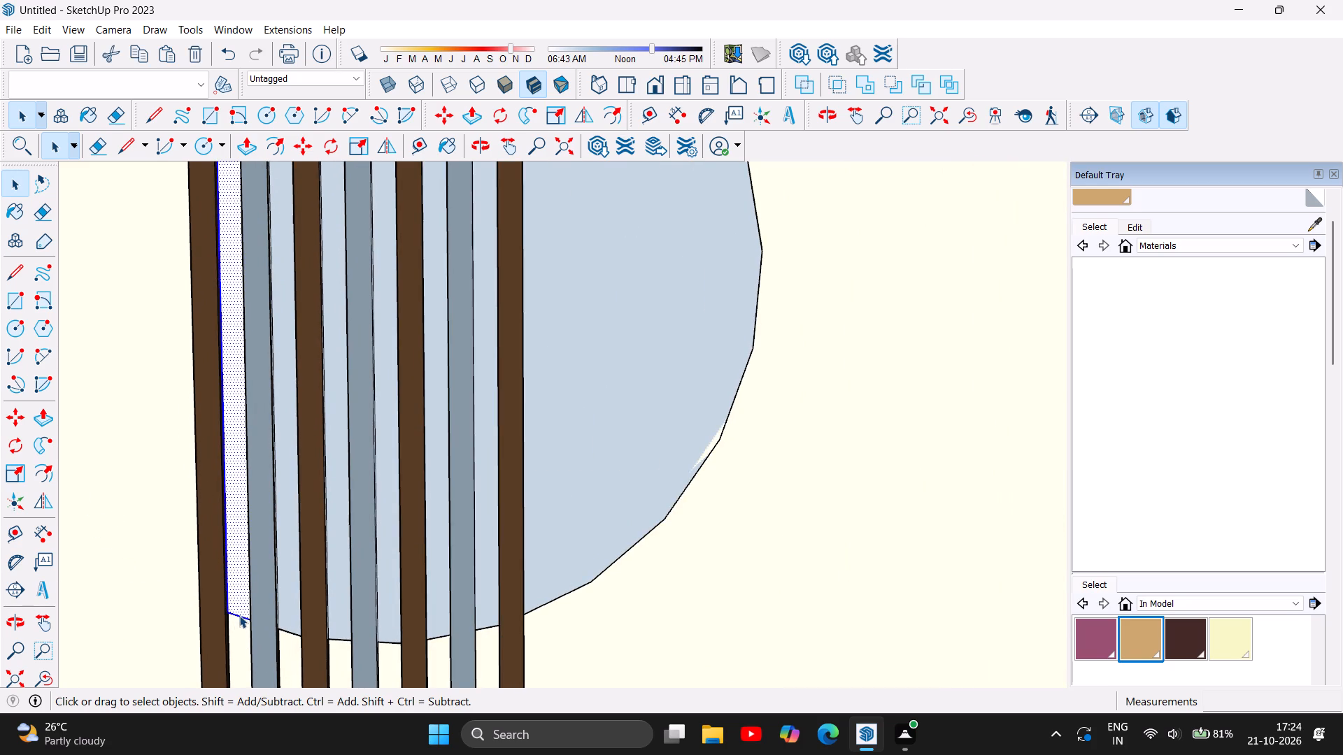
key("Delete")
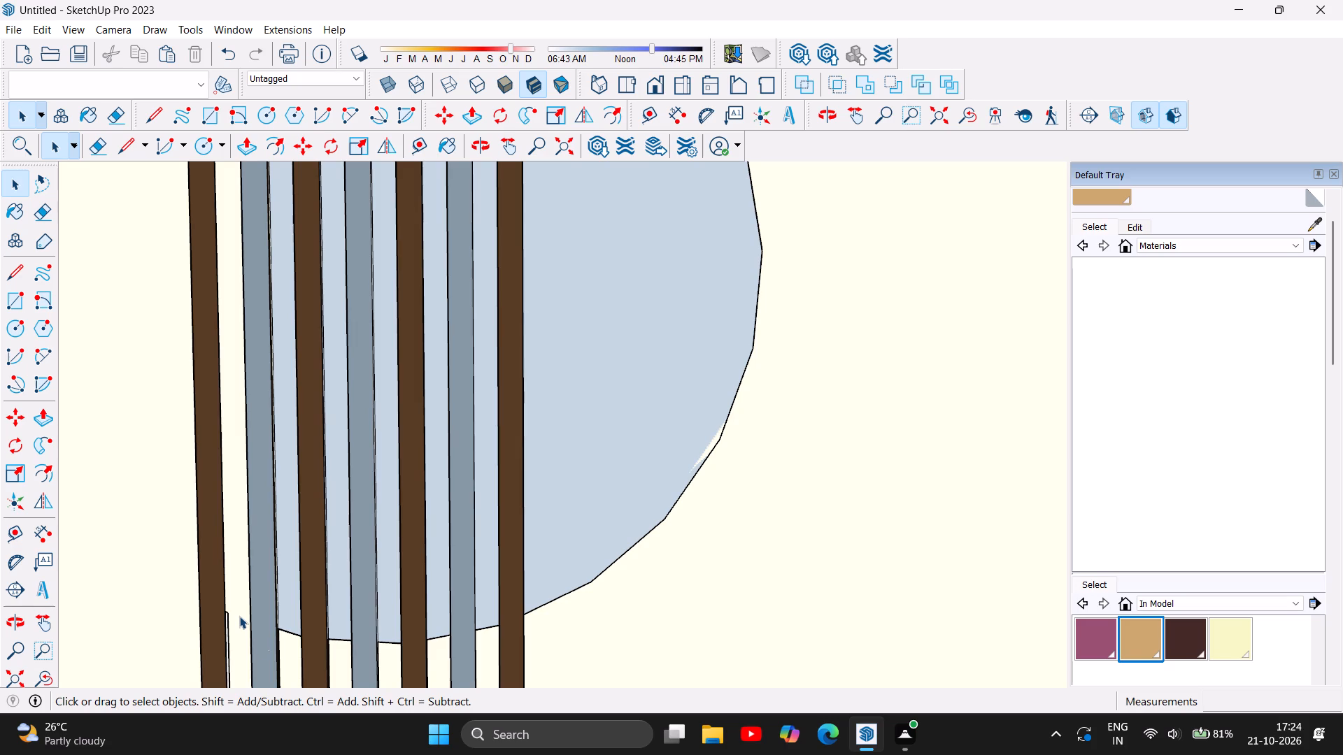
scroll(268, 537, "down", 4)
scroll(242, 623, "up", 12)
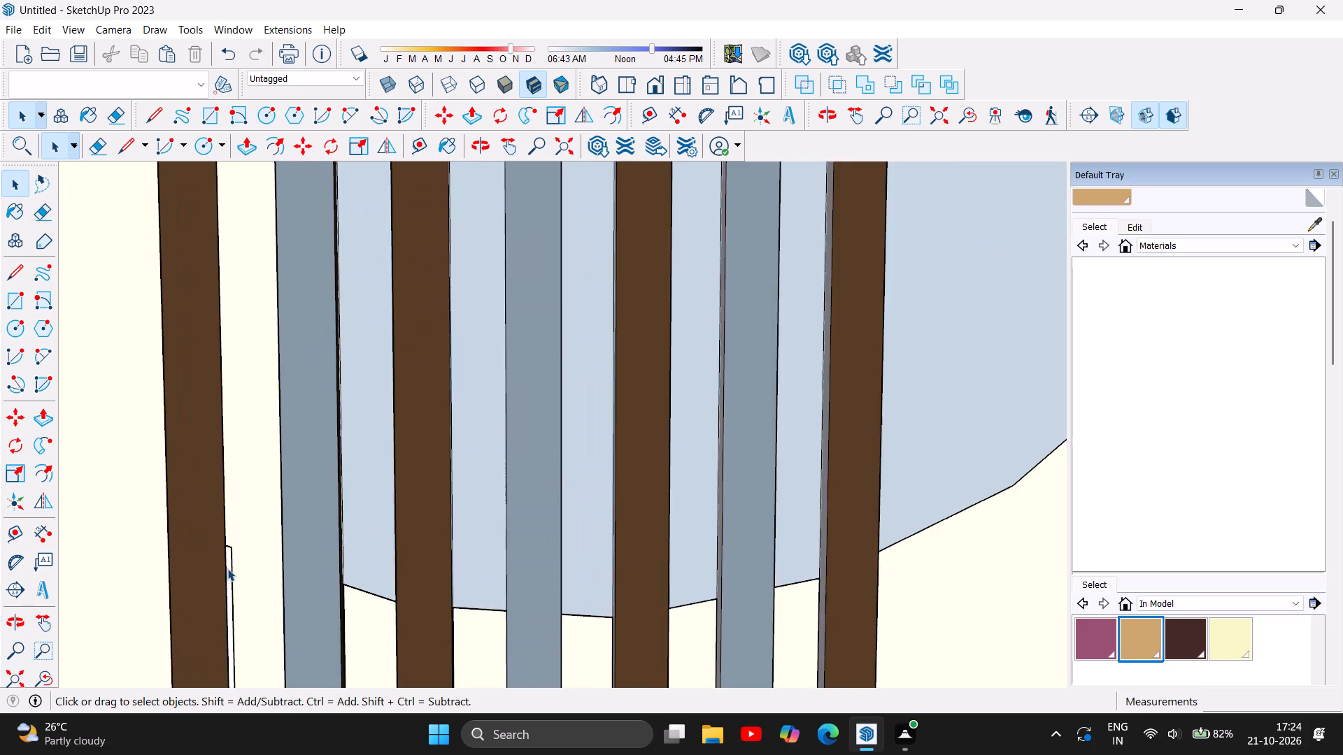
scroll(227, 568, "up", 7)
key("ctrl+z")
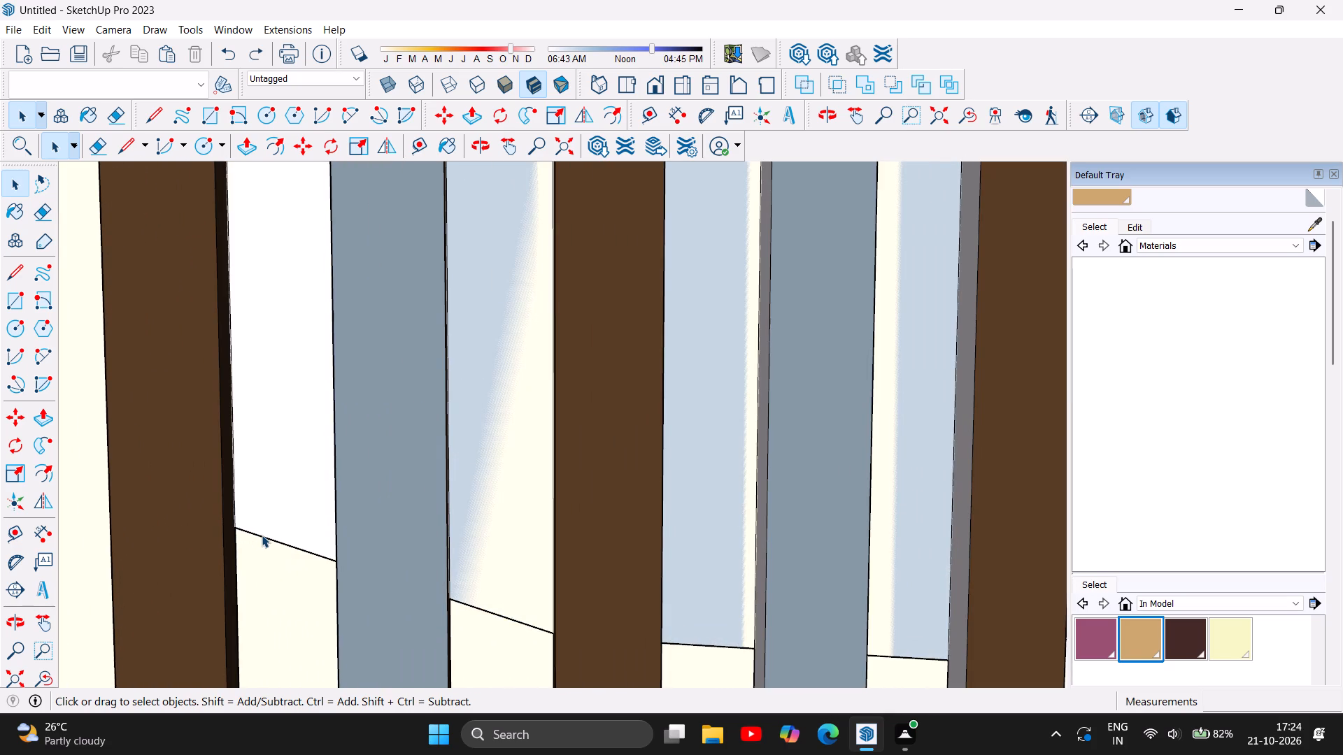
Delete the circle's lower arc pieces and face strips in the first four gaps between the slats, starting from the outermost one.
double_click(262, 535)
key("Delete")
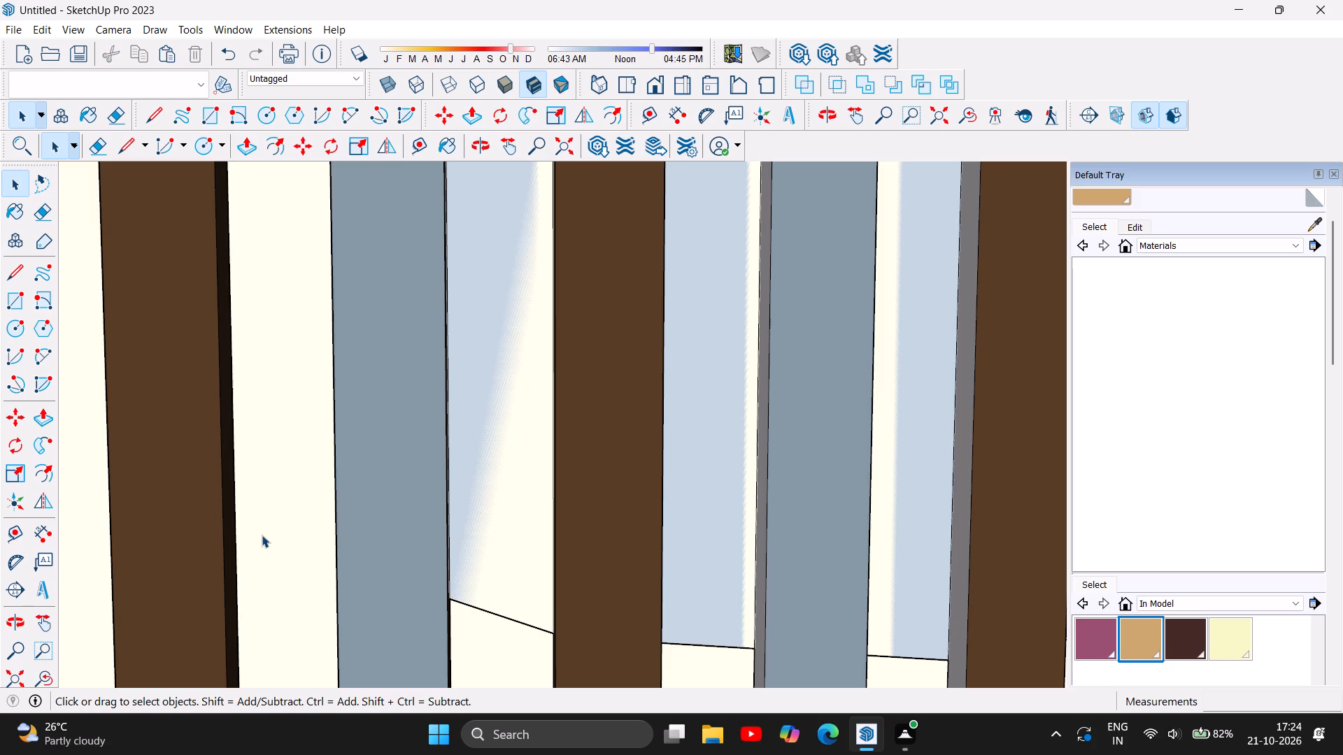
left_click(503, 617)
key("Delete")
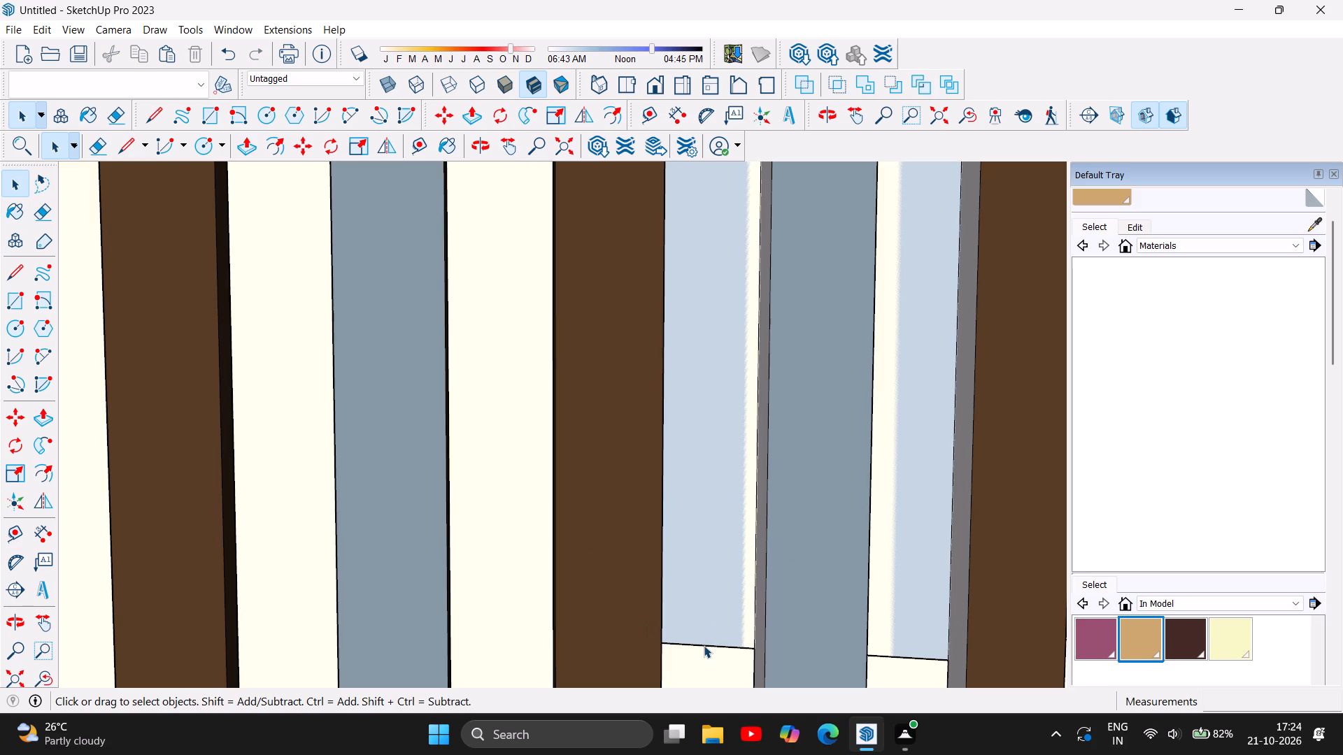
double_click(704, 645)
key("Delete")
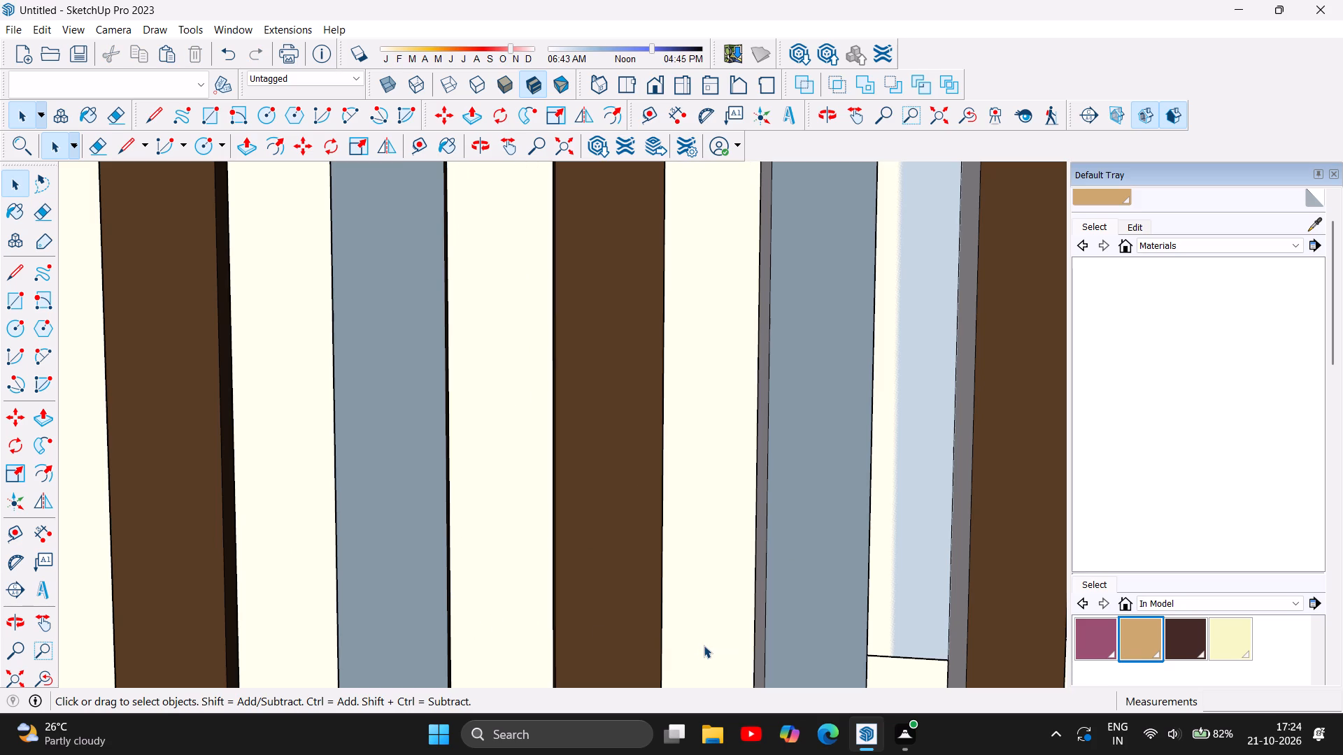
left_click(913, 657)
key("Delete")
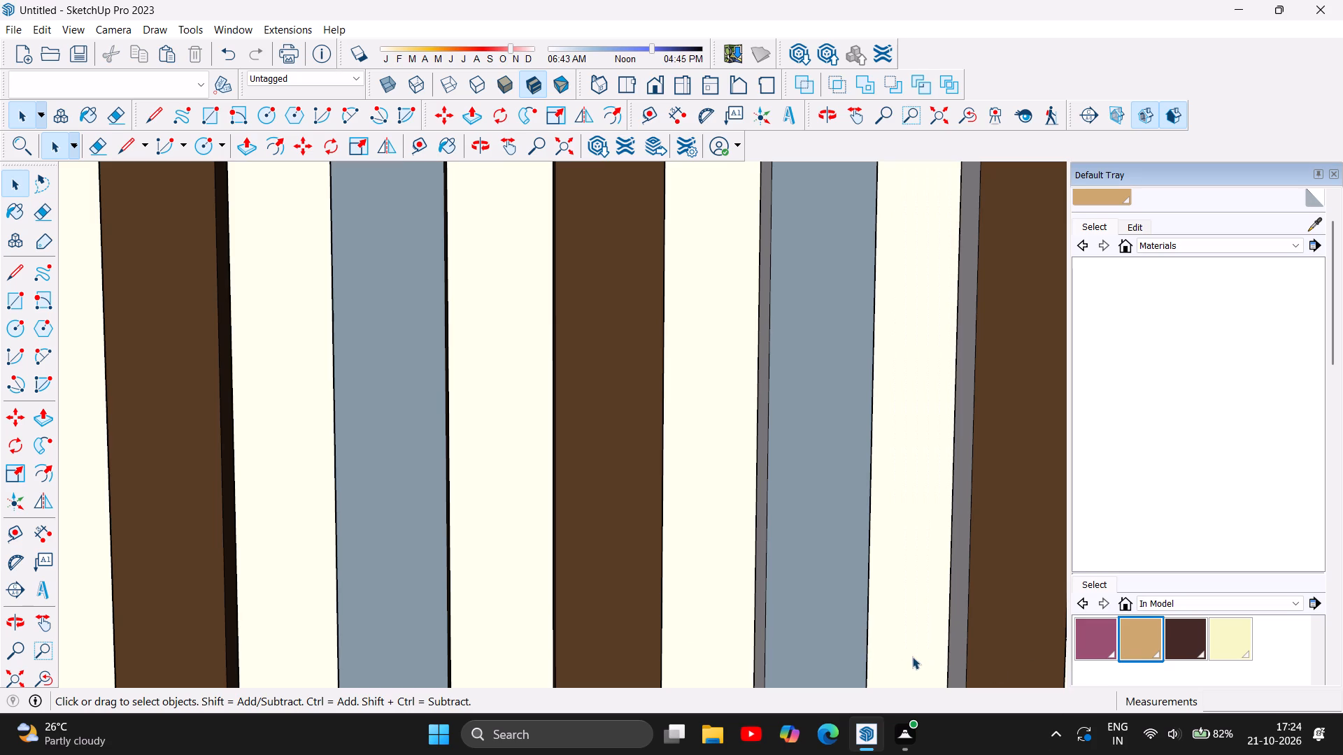
Delete the circle's lower arc pieces in the remaining two slat gaps nearest the TV opening.
scroll(354, 324, "down", 13)
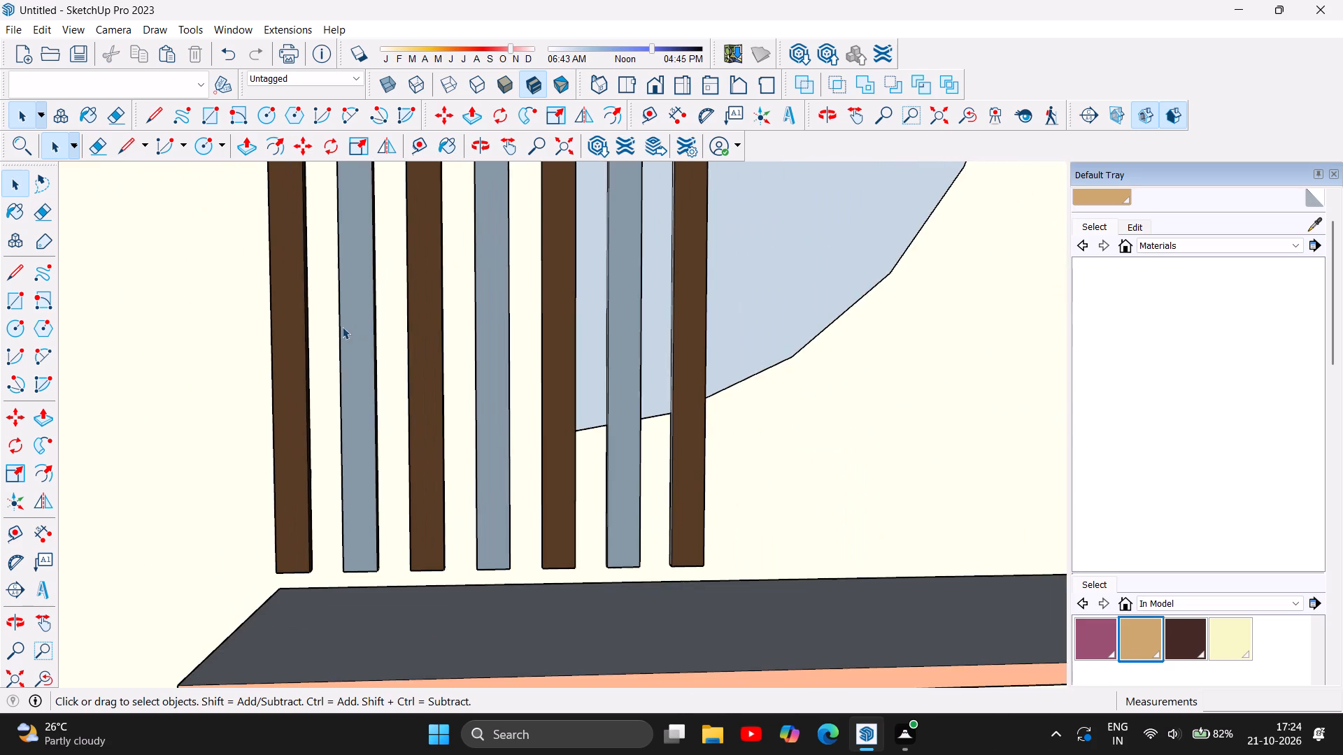
scroll(634, 334, "up", 4)
scroll(620, 465, "up", 4)
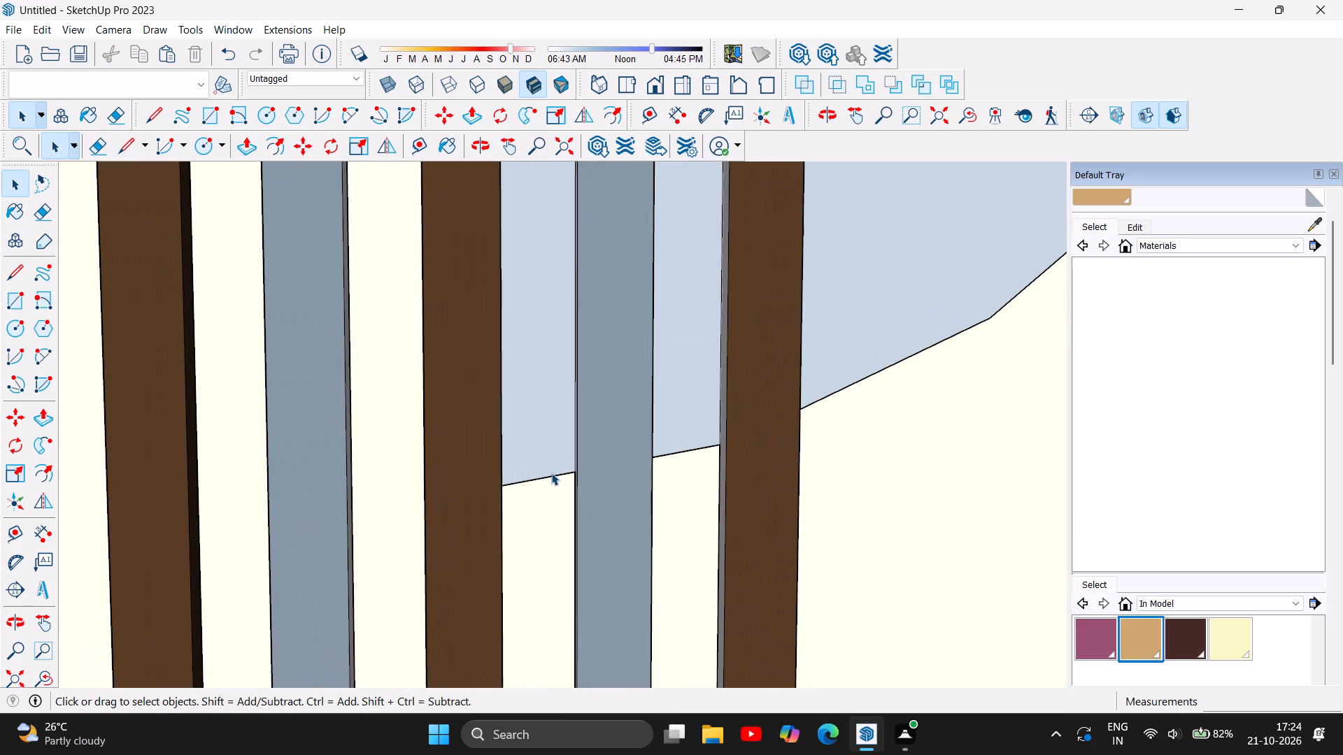
left_click(551, 473)
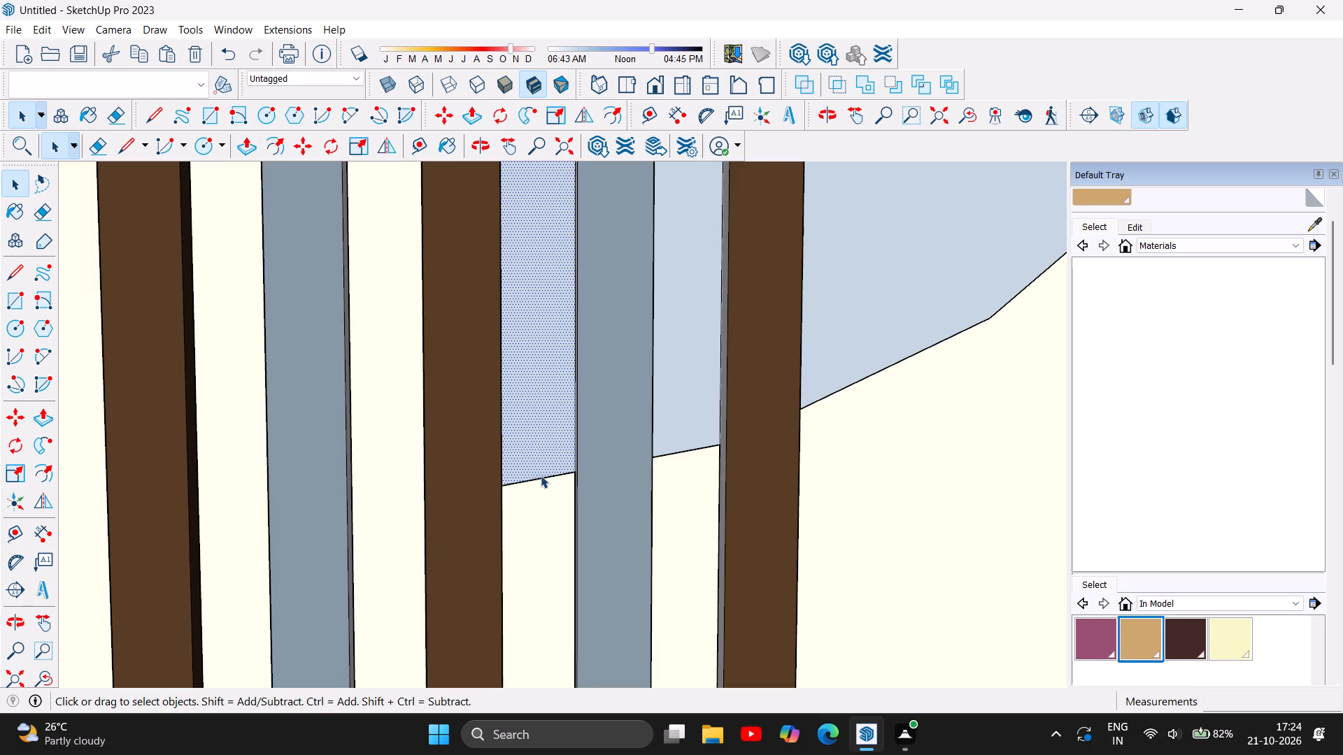
left_click(544, 477)
key("Delete")
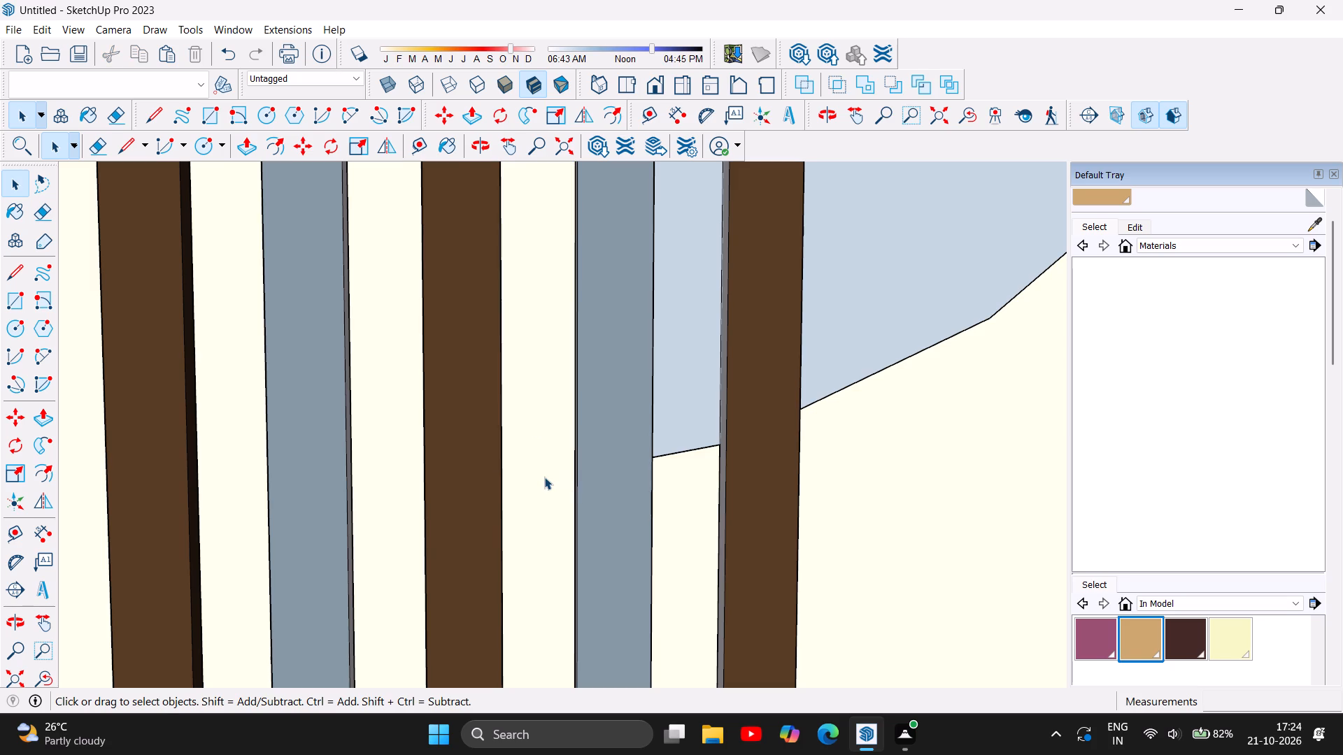
left_click(694, 448)
key("Delete")
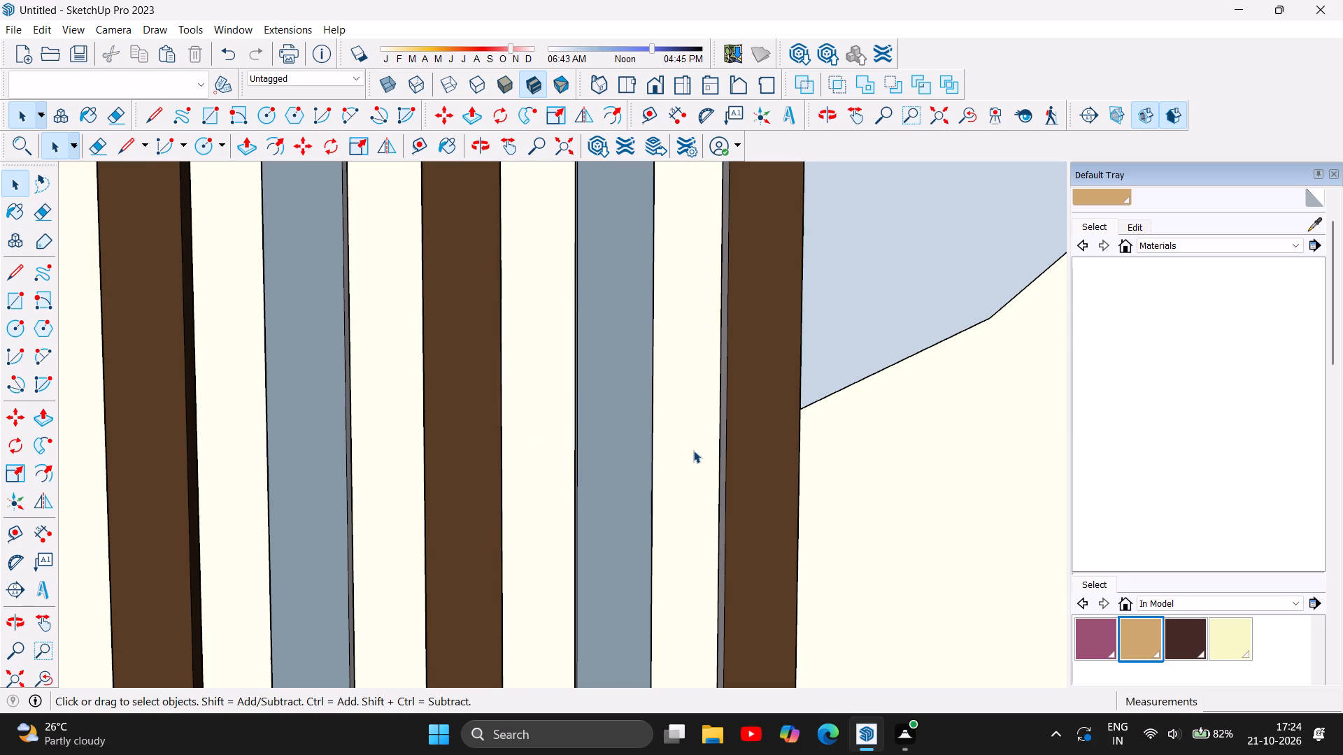
Delete the circle's upper arc pieces in the first three slat gaps, starting beside the outermost brown slat.
scroll(602, 517, "down", 12)
scroll(549, 544, "down", 5)
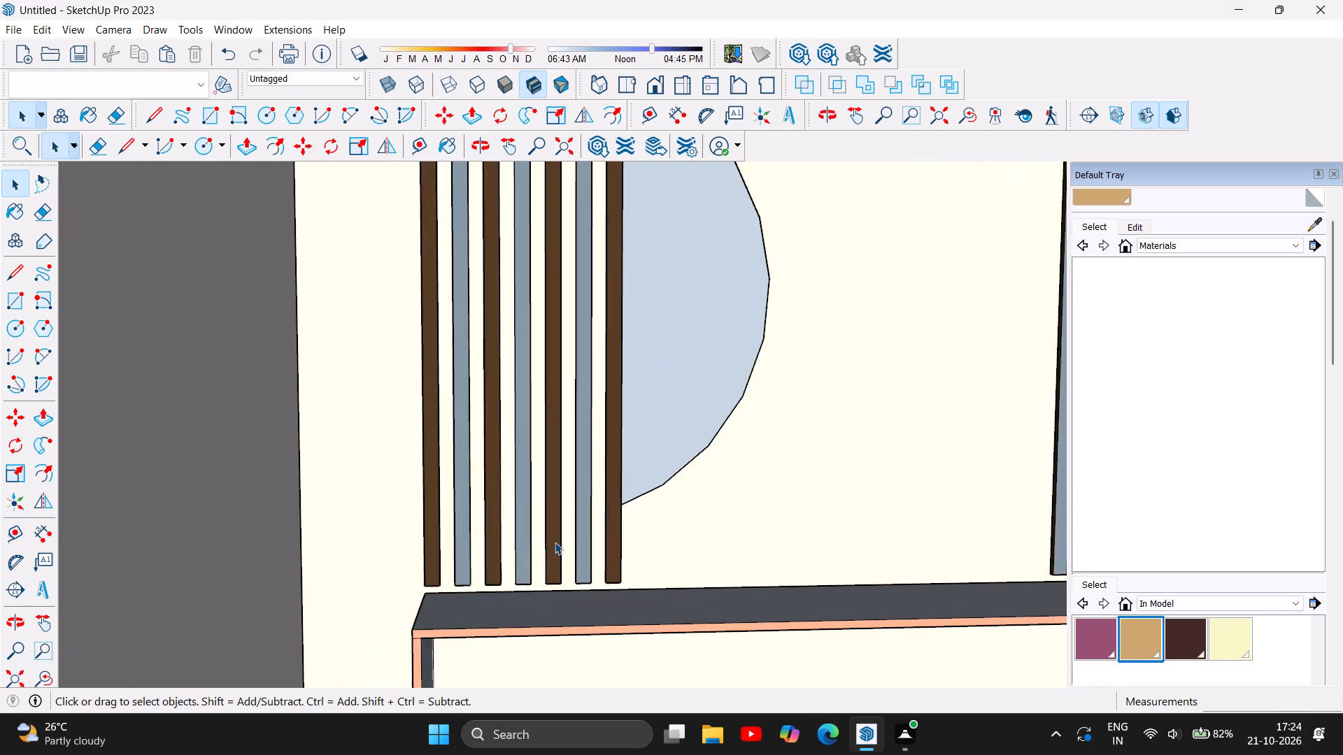
scroll(555, 542, "down", 6)
scroll(534, 243, "up", 5)
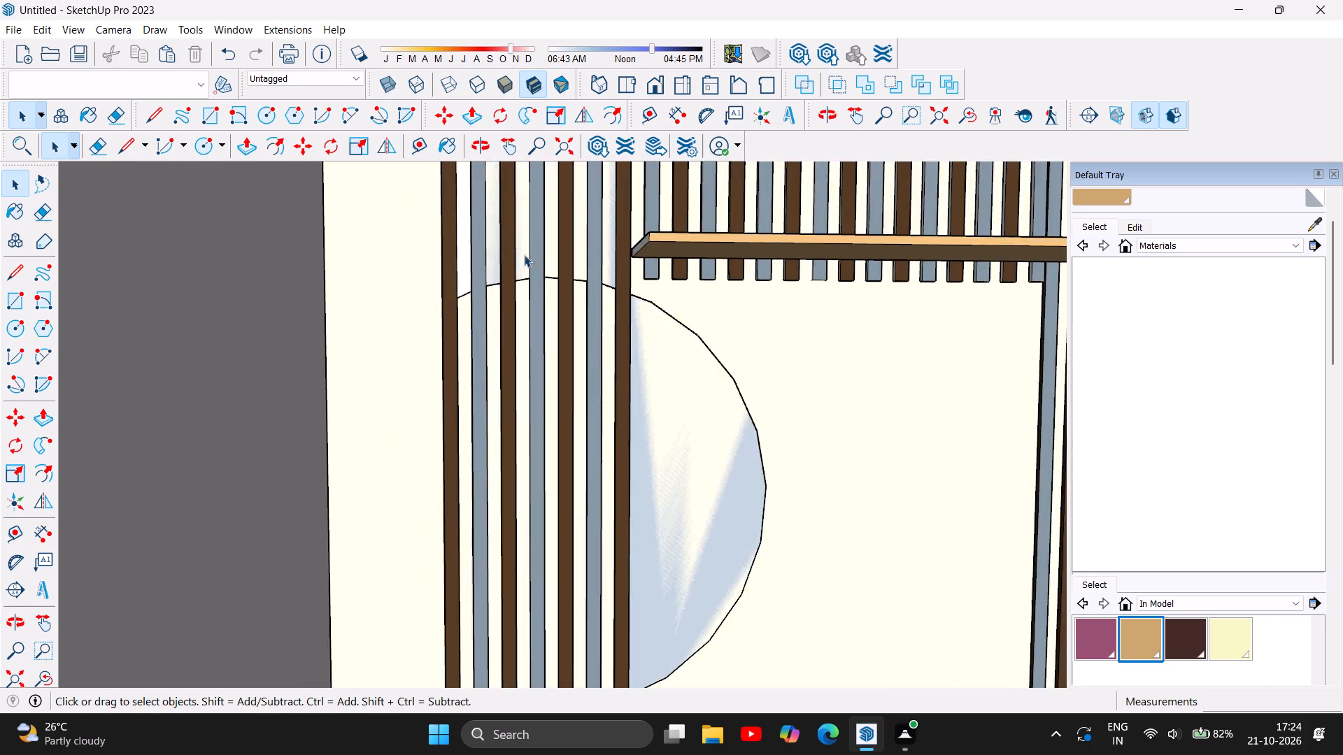
scroll(453, 278, "up", 12)
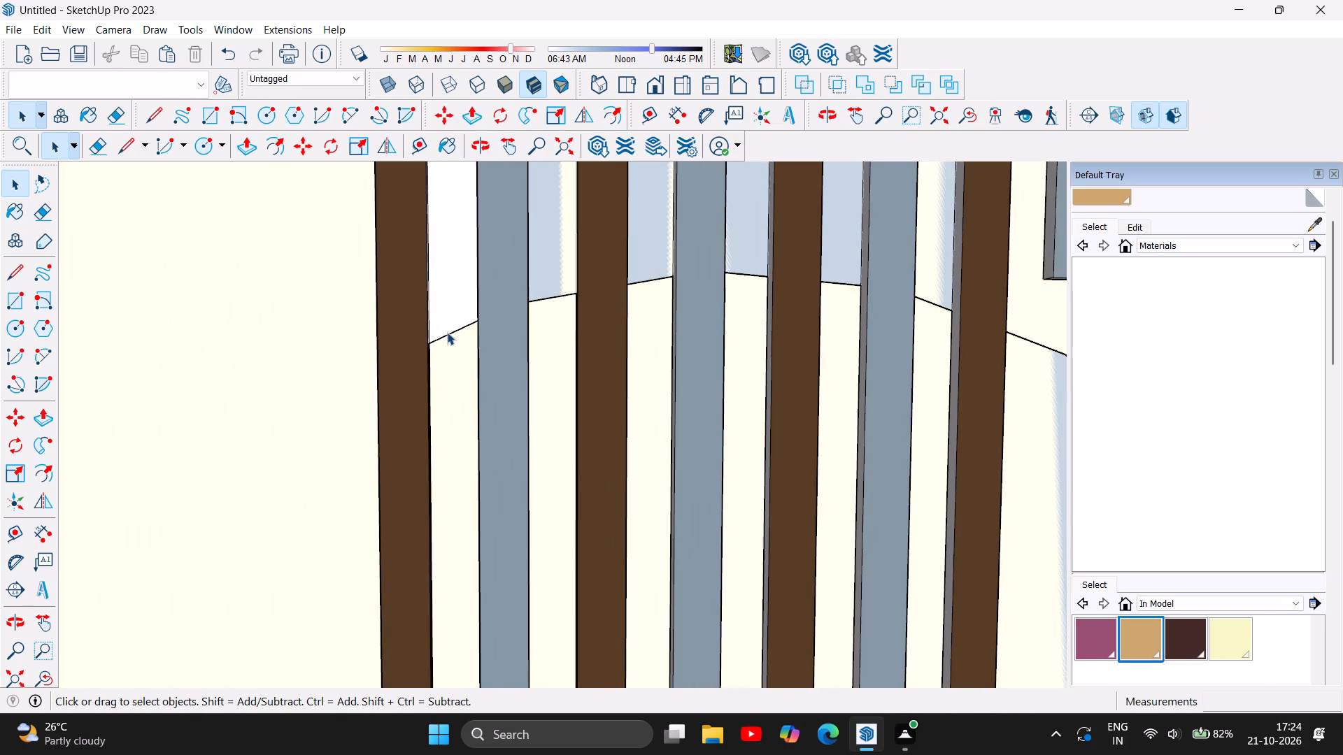
left_click(447, 332)
key("Delete")
left_click(548, 296)
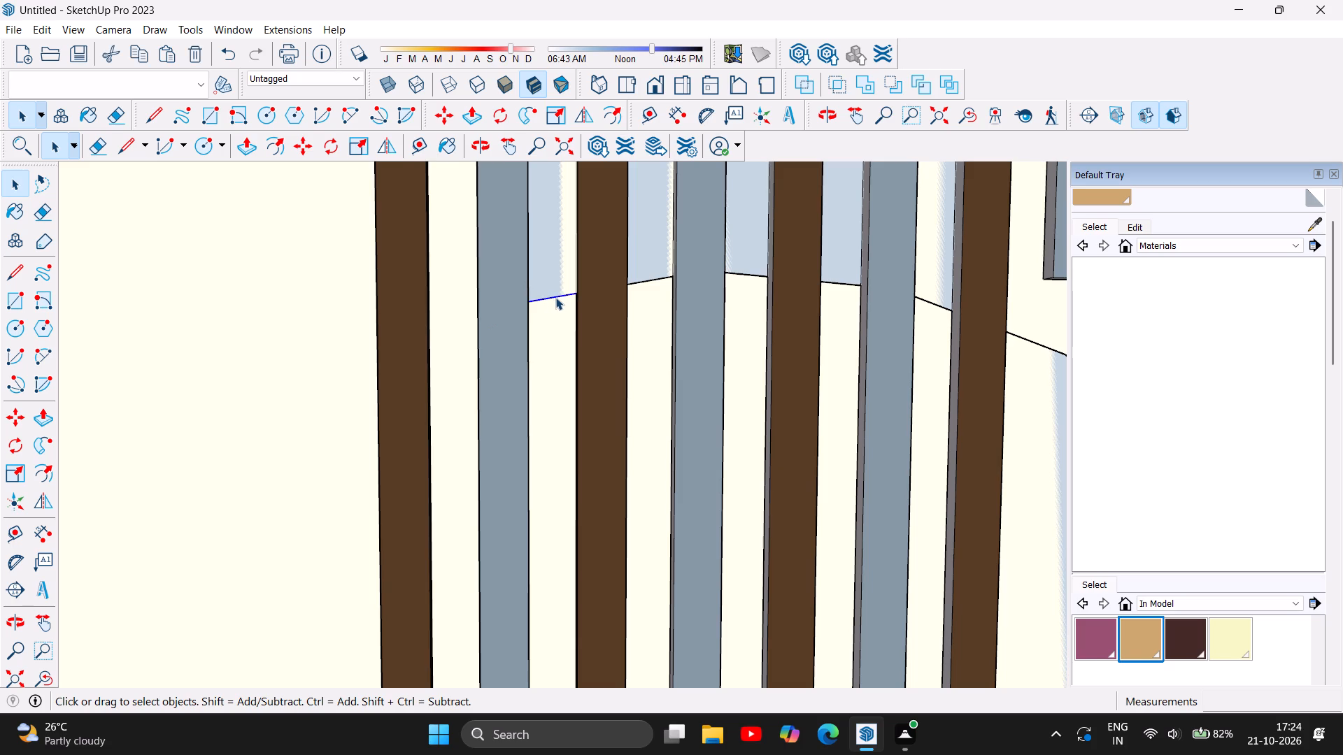
key("Delete")
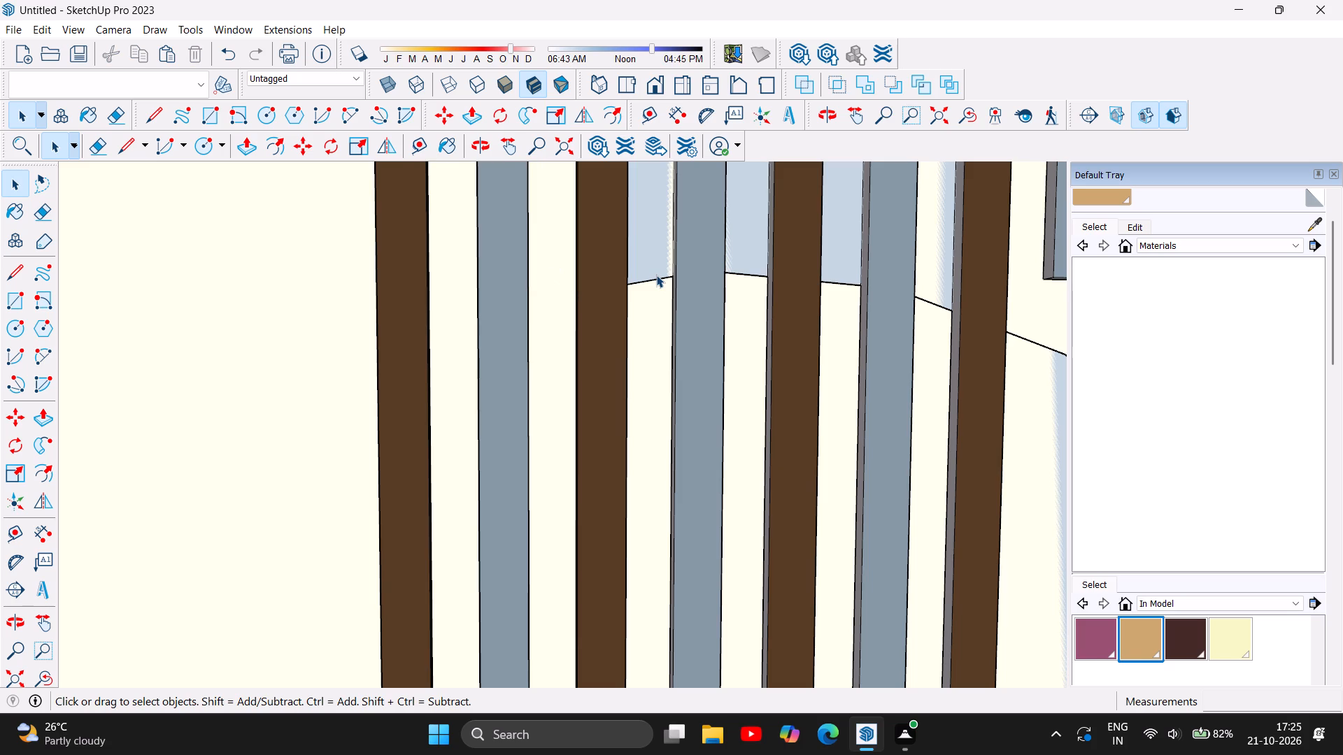
left_click(654, 276)
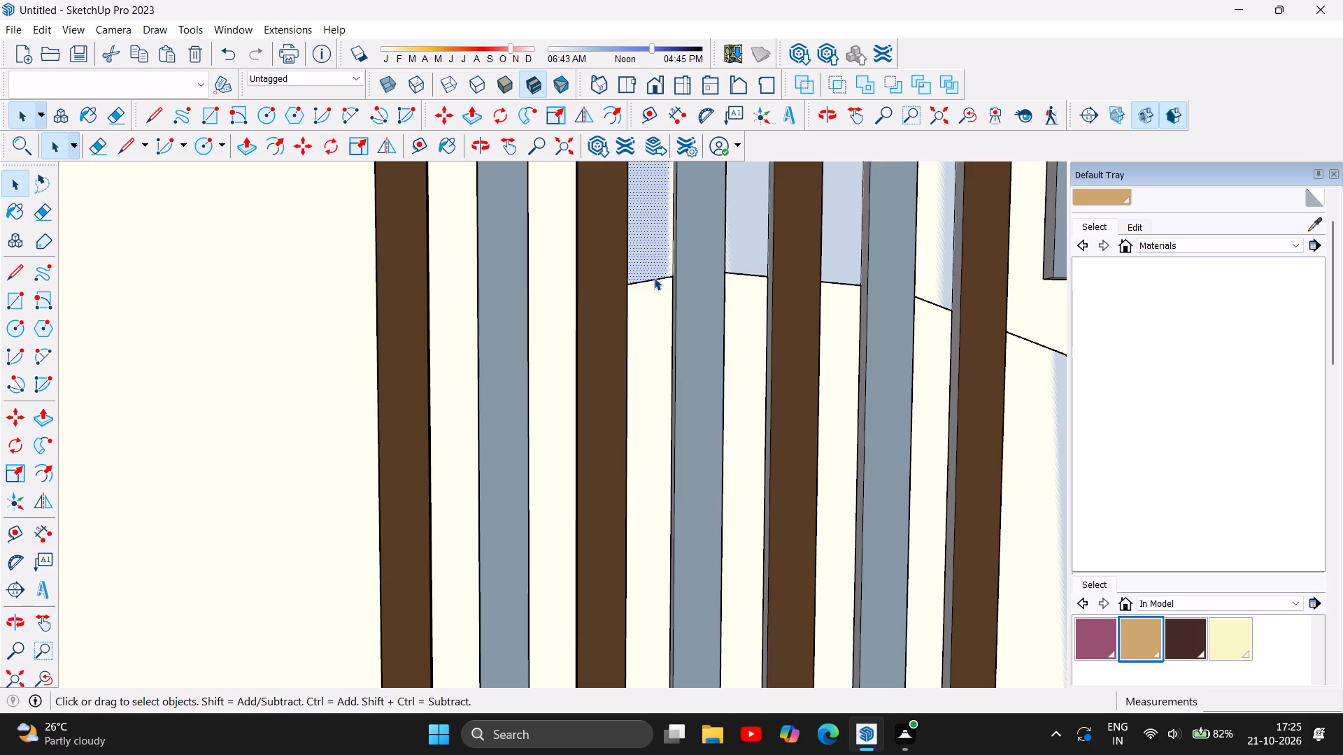
left_click(653, 277)
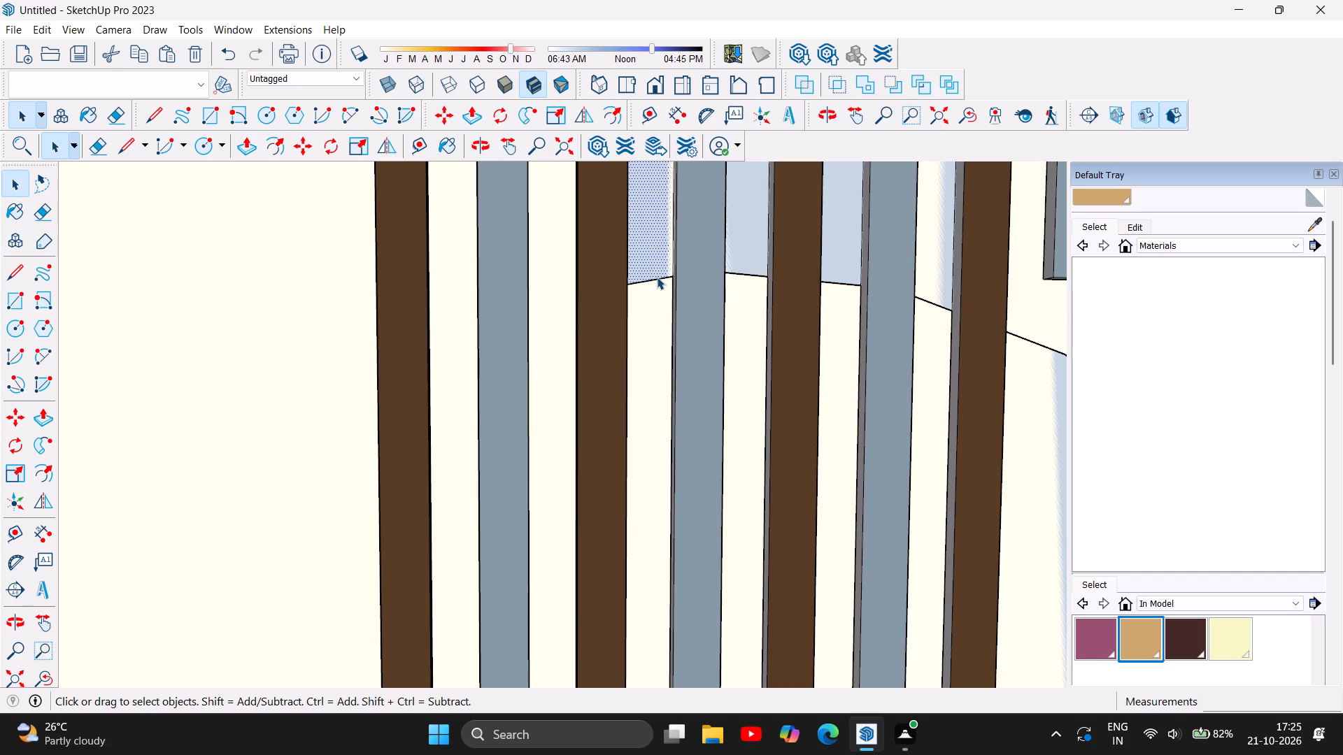
left_click(659, 277)
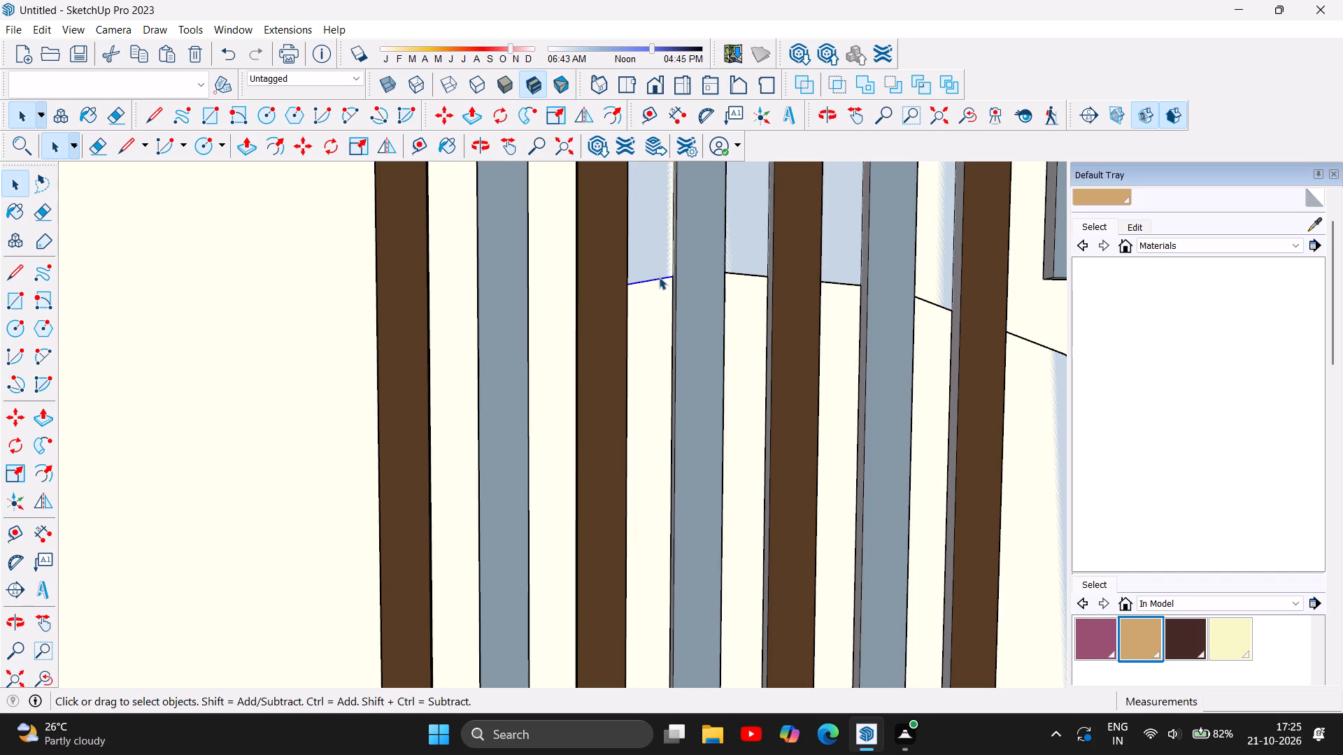
key("Delete")
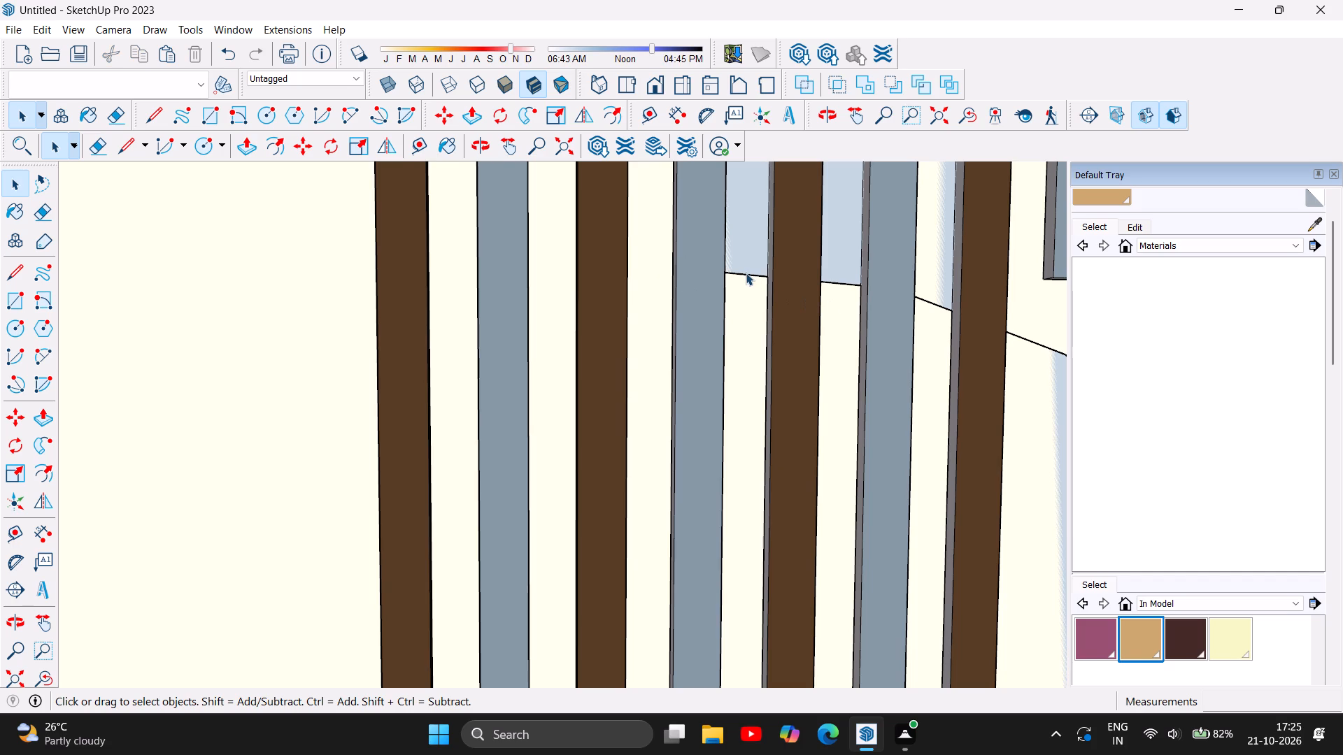
Delete the circle's upper arc pieces in the remaining three slat gaps nearest the TV opening.
left_click(746, 273)
key("Delete")
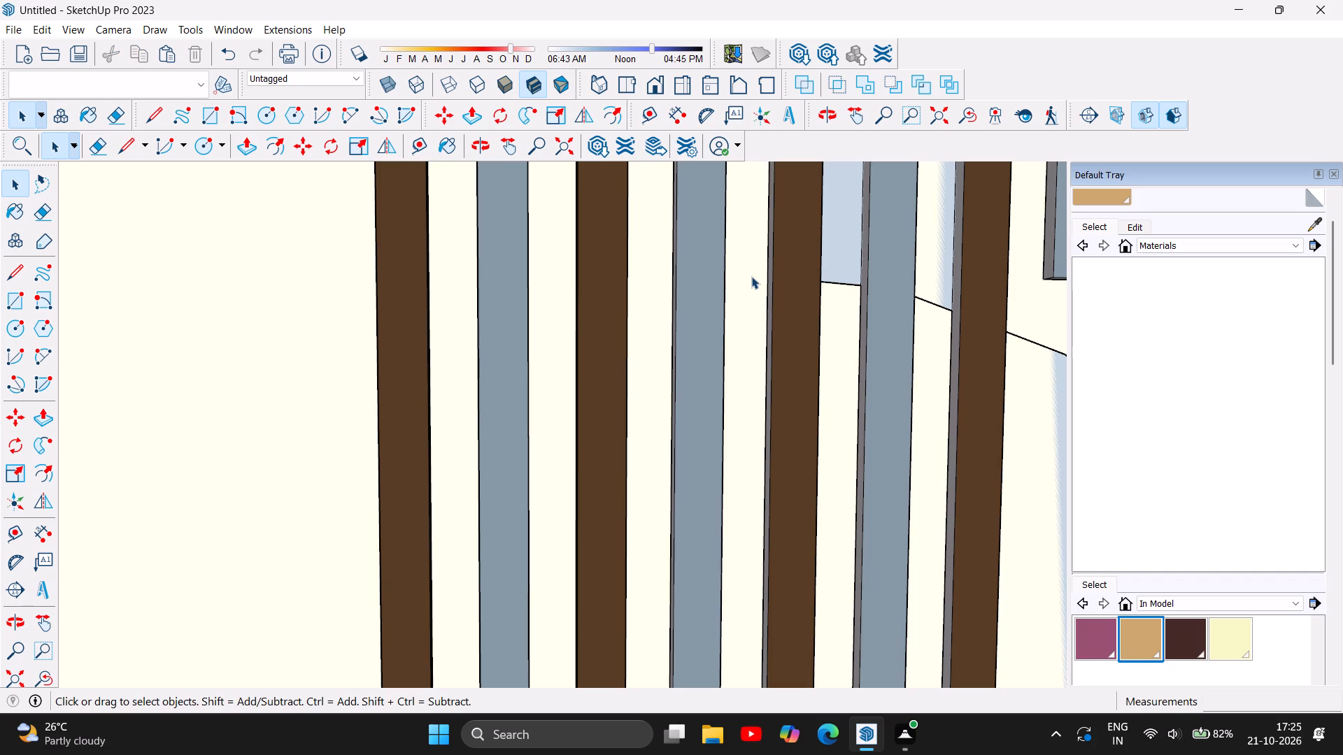
left_click(842, 282)
key("Delete")
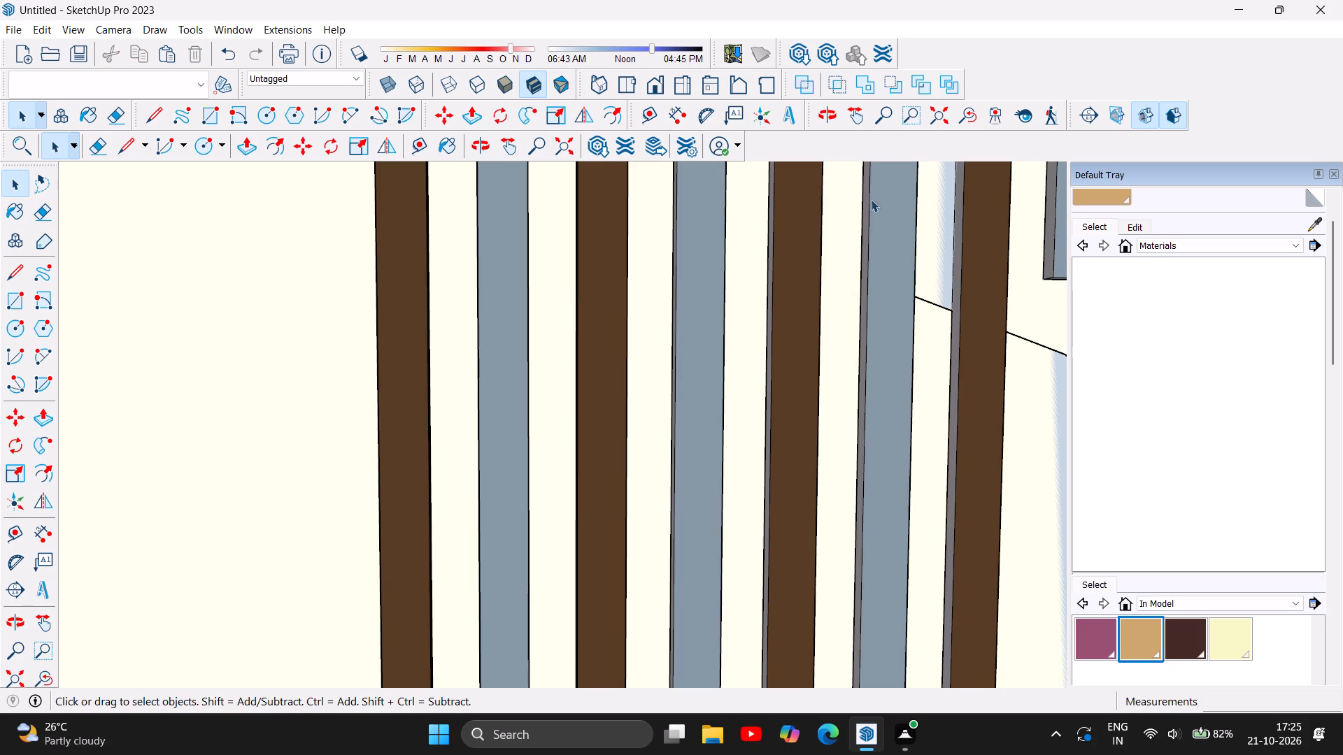
left_click(925, 298)
key("Delete")
Delete the half circle's face in the TV opening beside the innermost brown slat, keeping its arc.
scroll(296, 342, "down", 5)
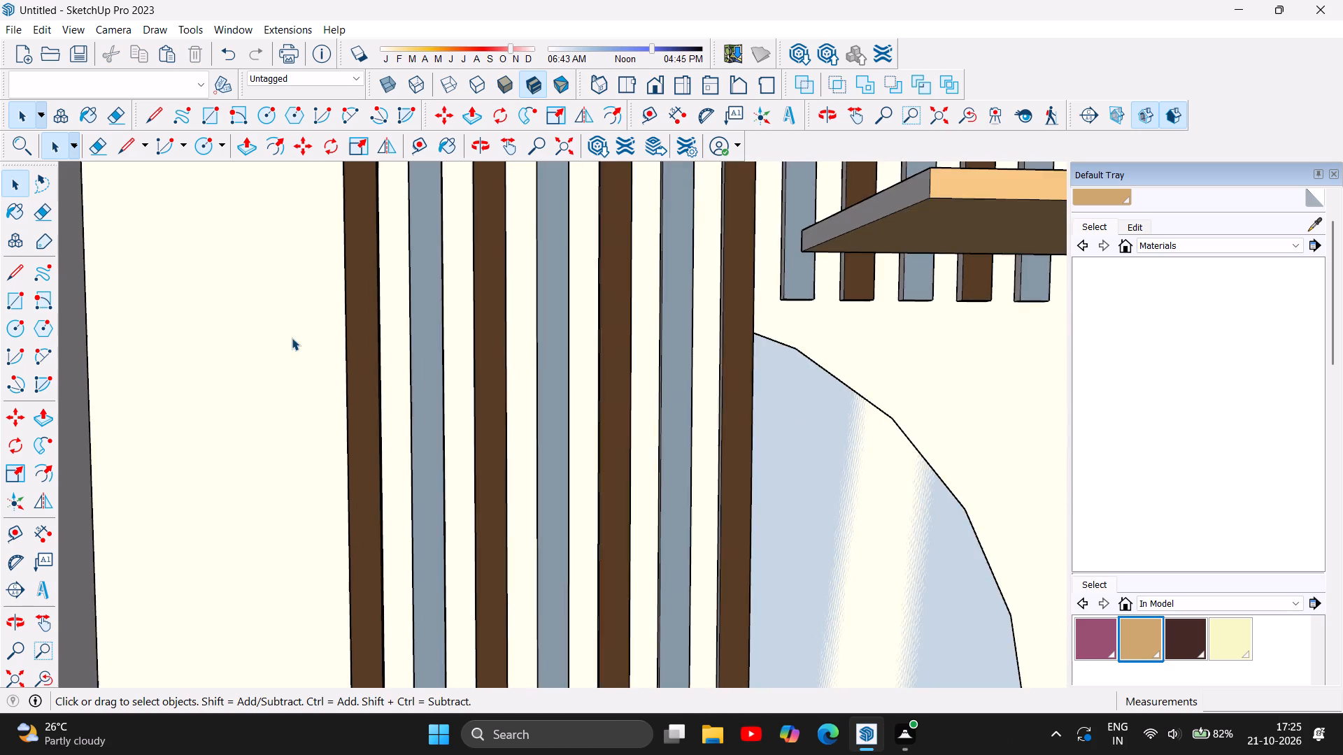
scroll(292, 338, "down", 18)
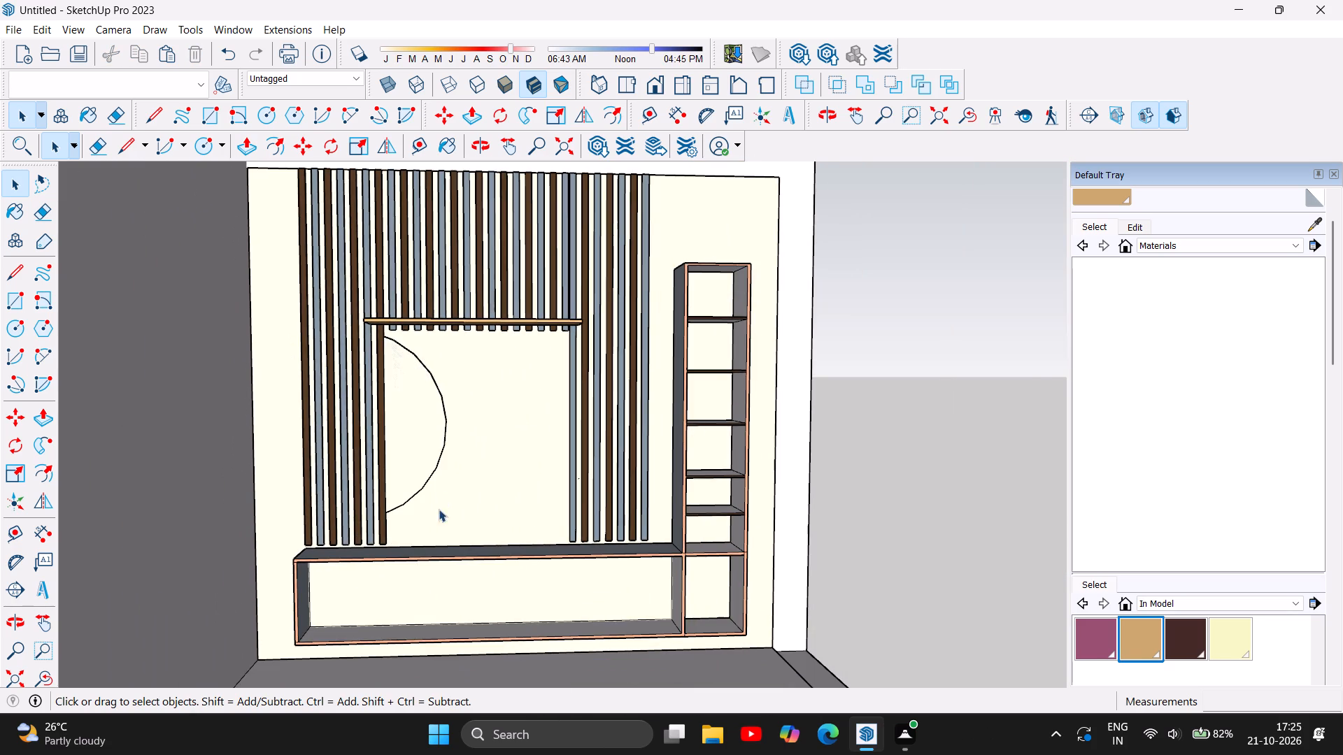
scroll(463, 512, "up", 4)
scroll(406, 358, "up", 3)
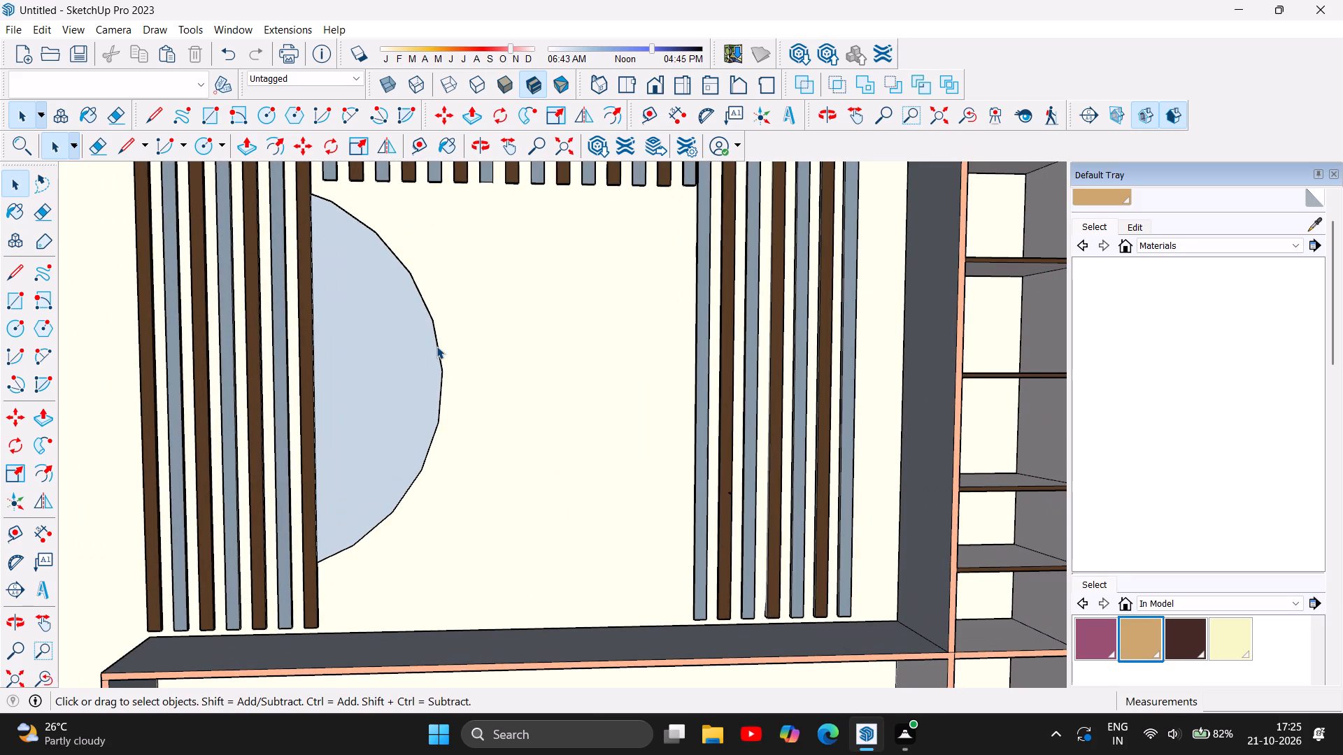
left_click(441, 342)
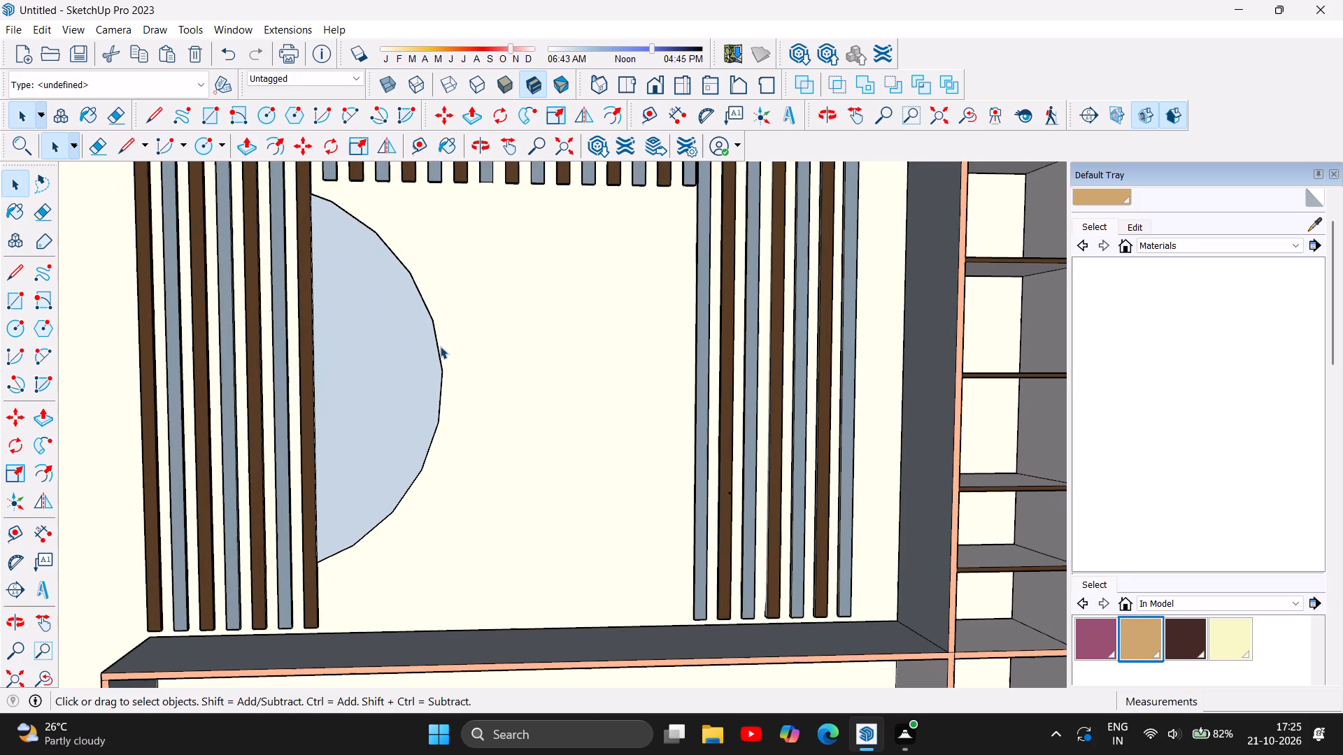
left_click(441, 351)
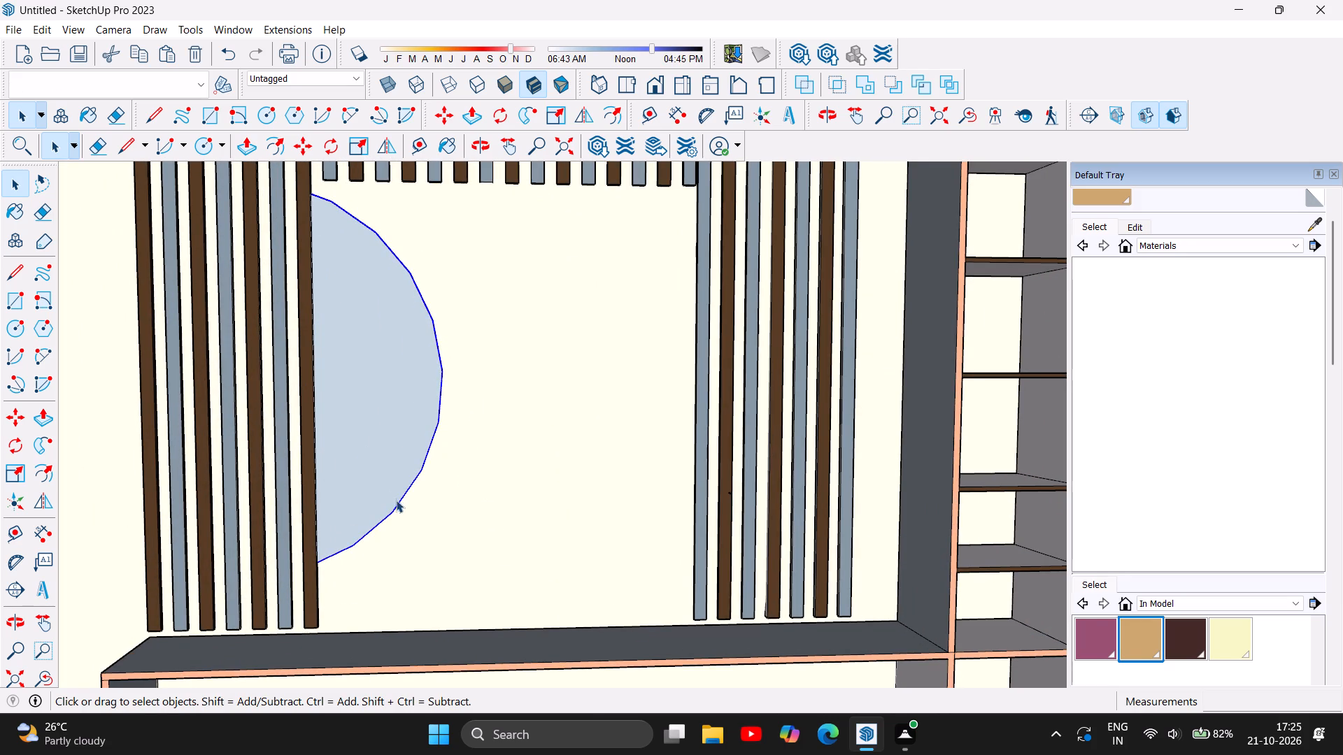
left_click(384, 425)
key("Delete")
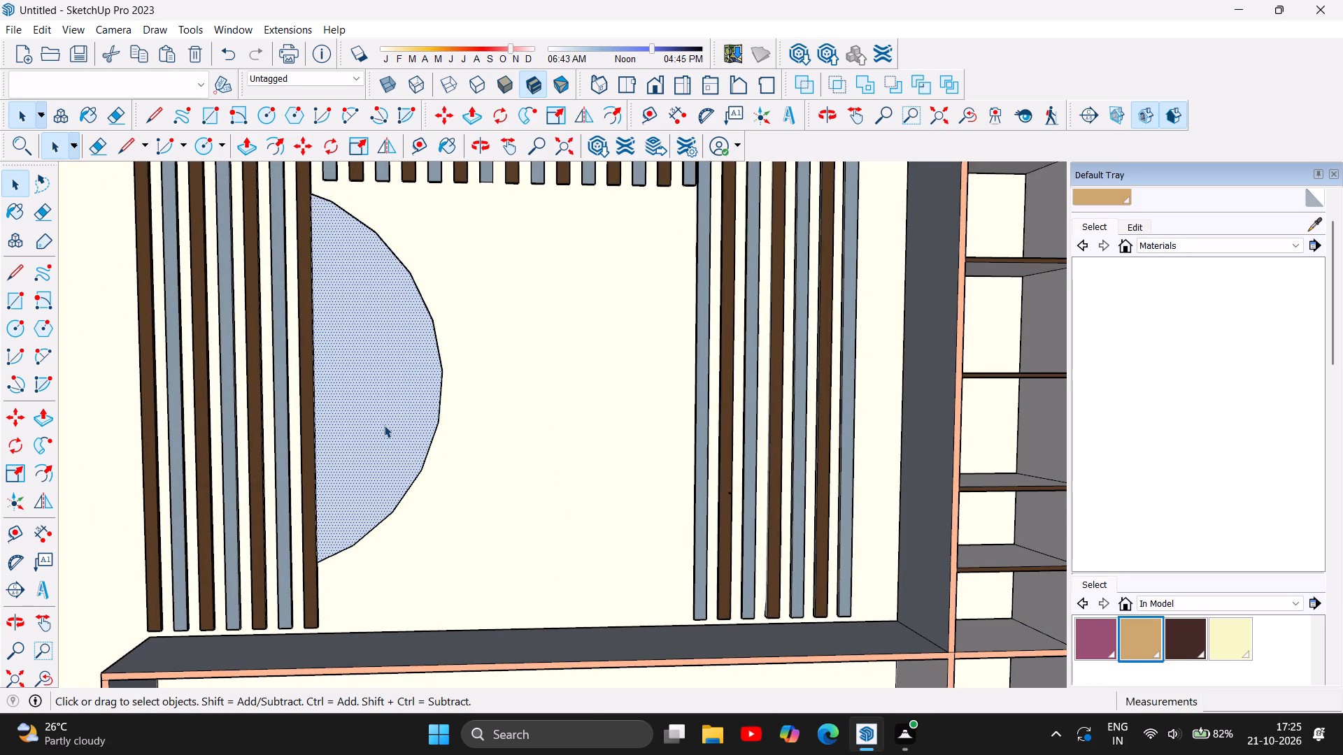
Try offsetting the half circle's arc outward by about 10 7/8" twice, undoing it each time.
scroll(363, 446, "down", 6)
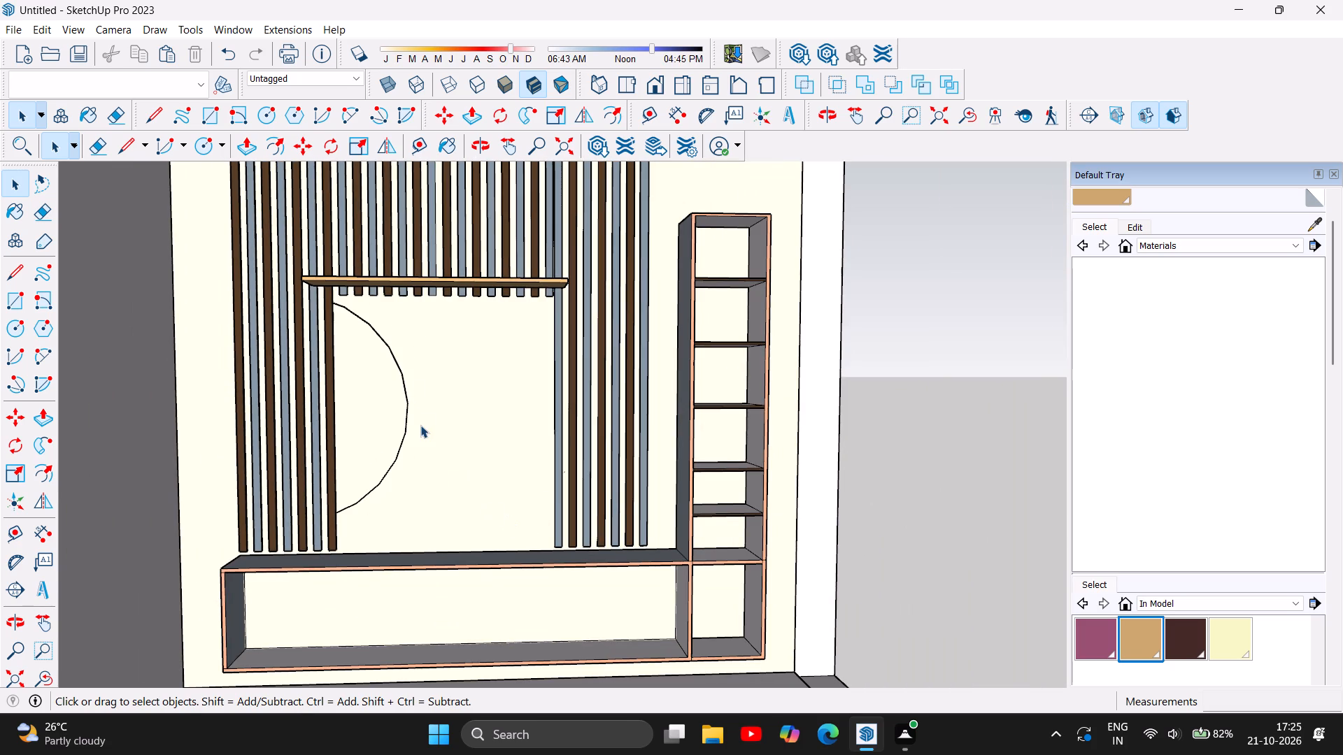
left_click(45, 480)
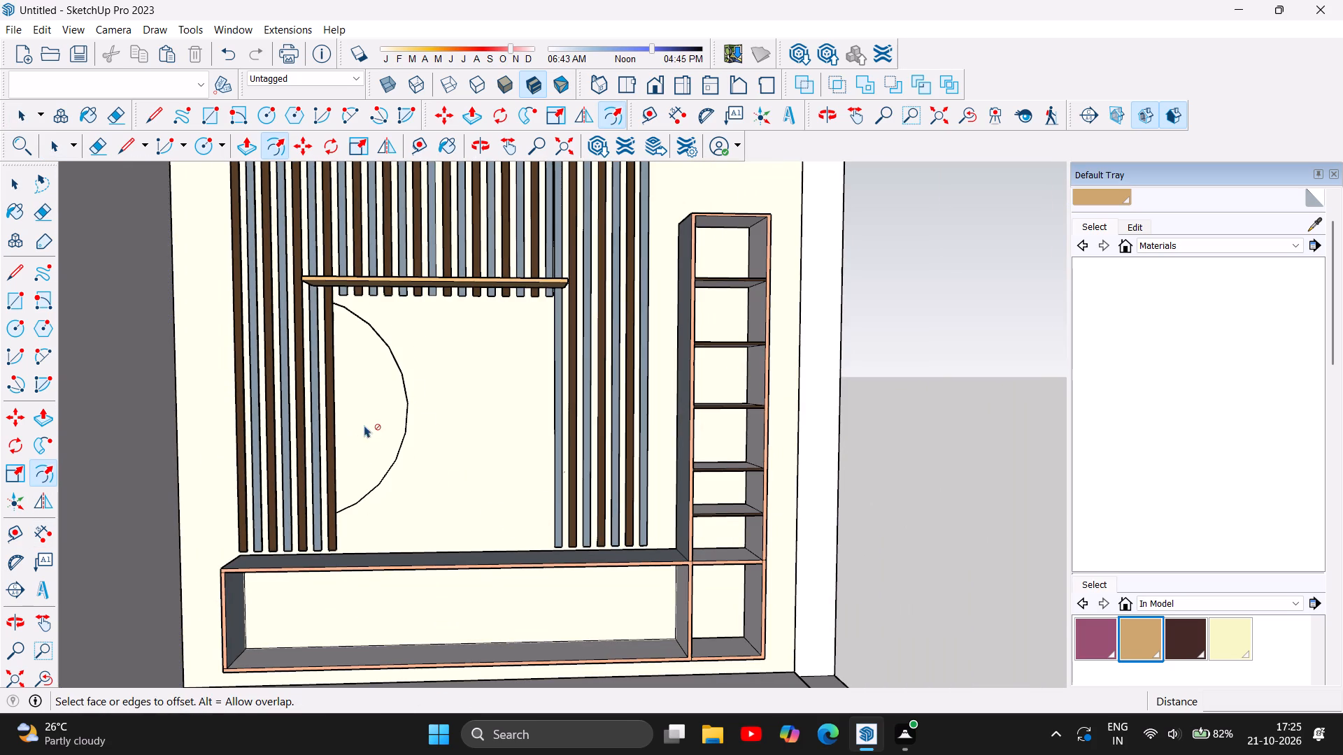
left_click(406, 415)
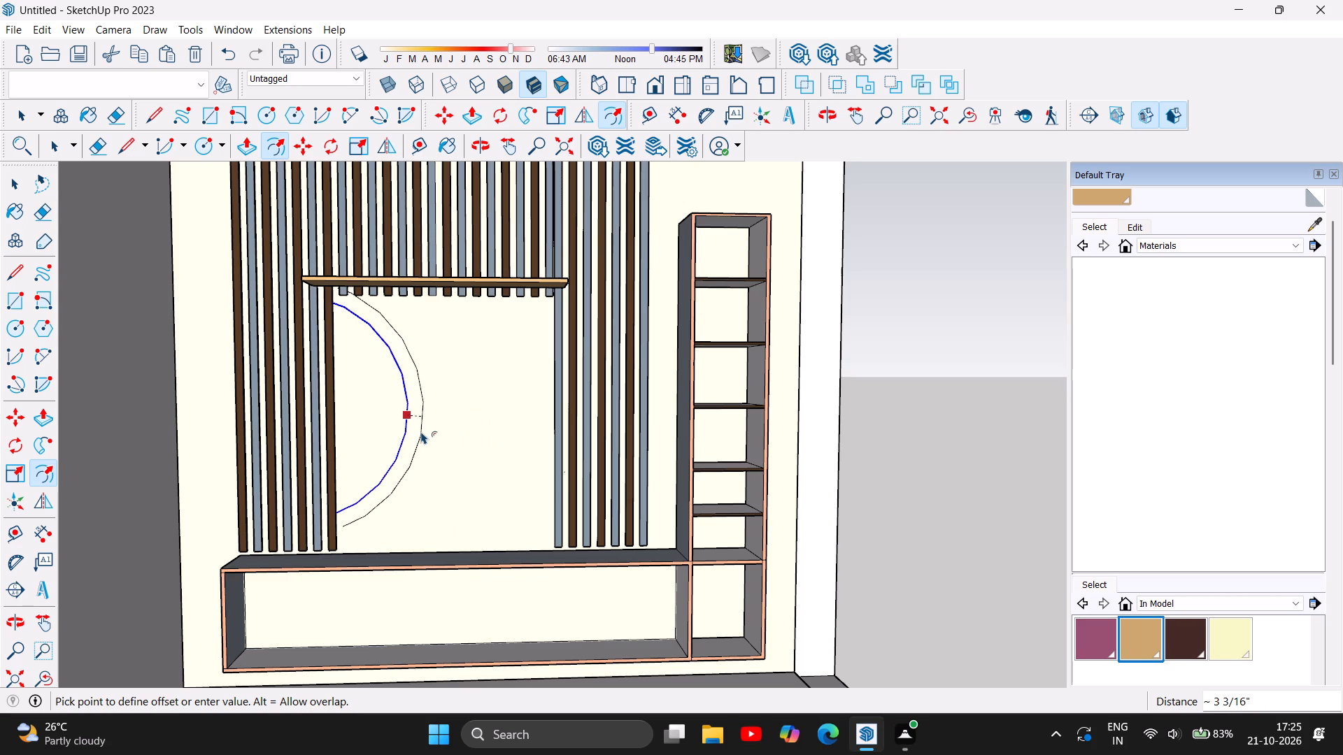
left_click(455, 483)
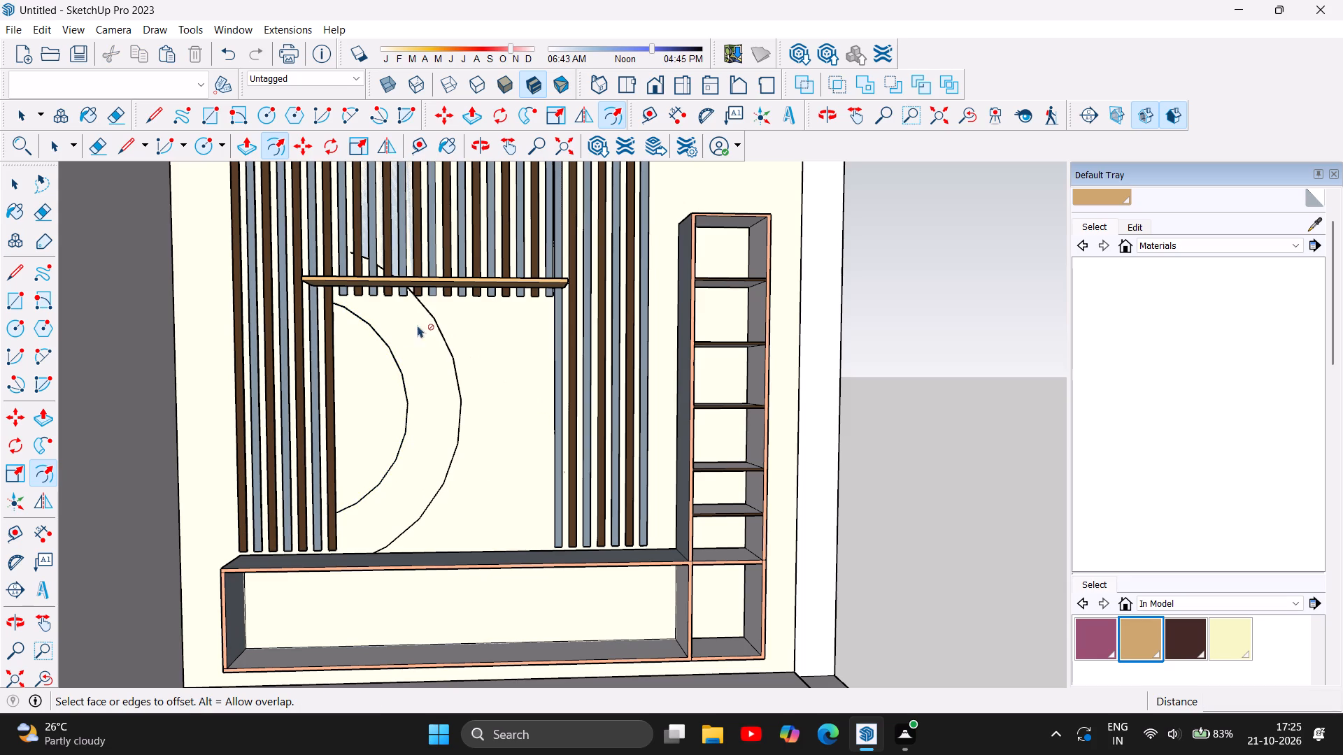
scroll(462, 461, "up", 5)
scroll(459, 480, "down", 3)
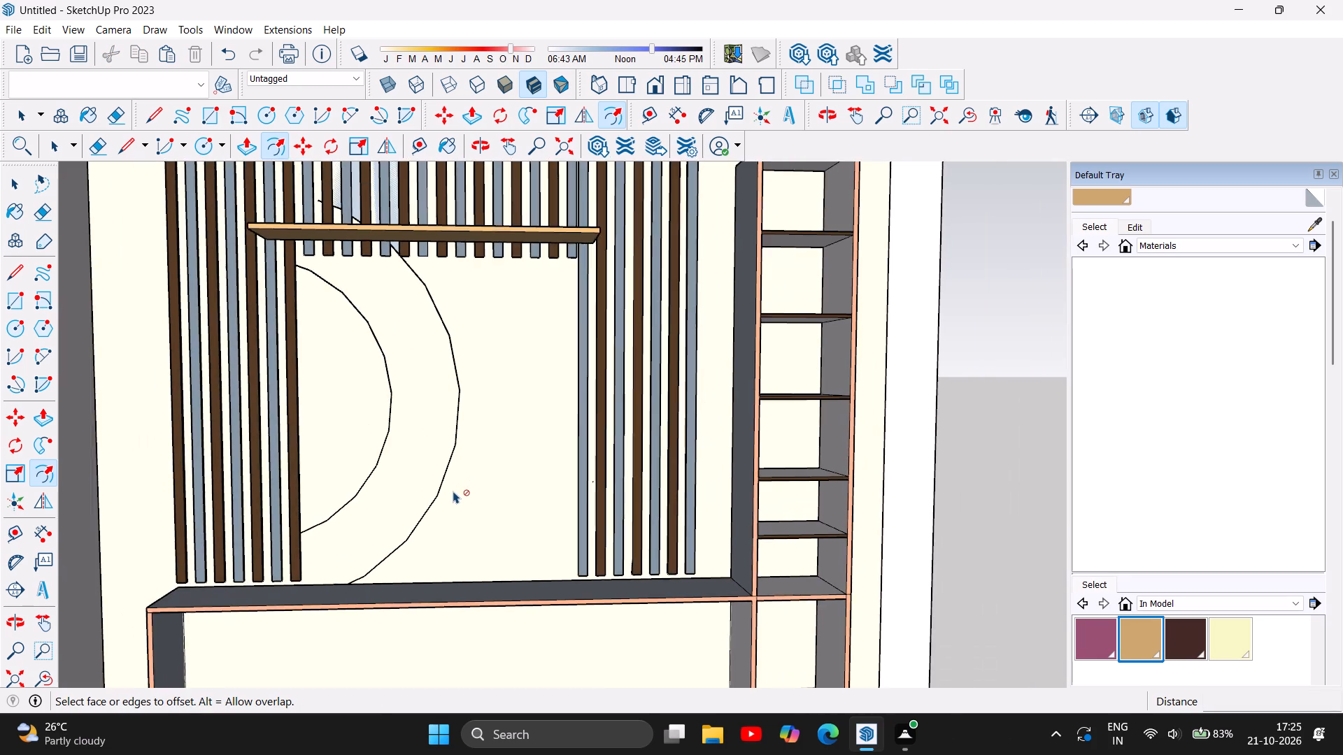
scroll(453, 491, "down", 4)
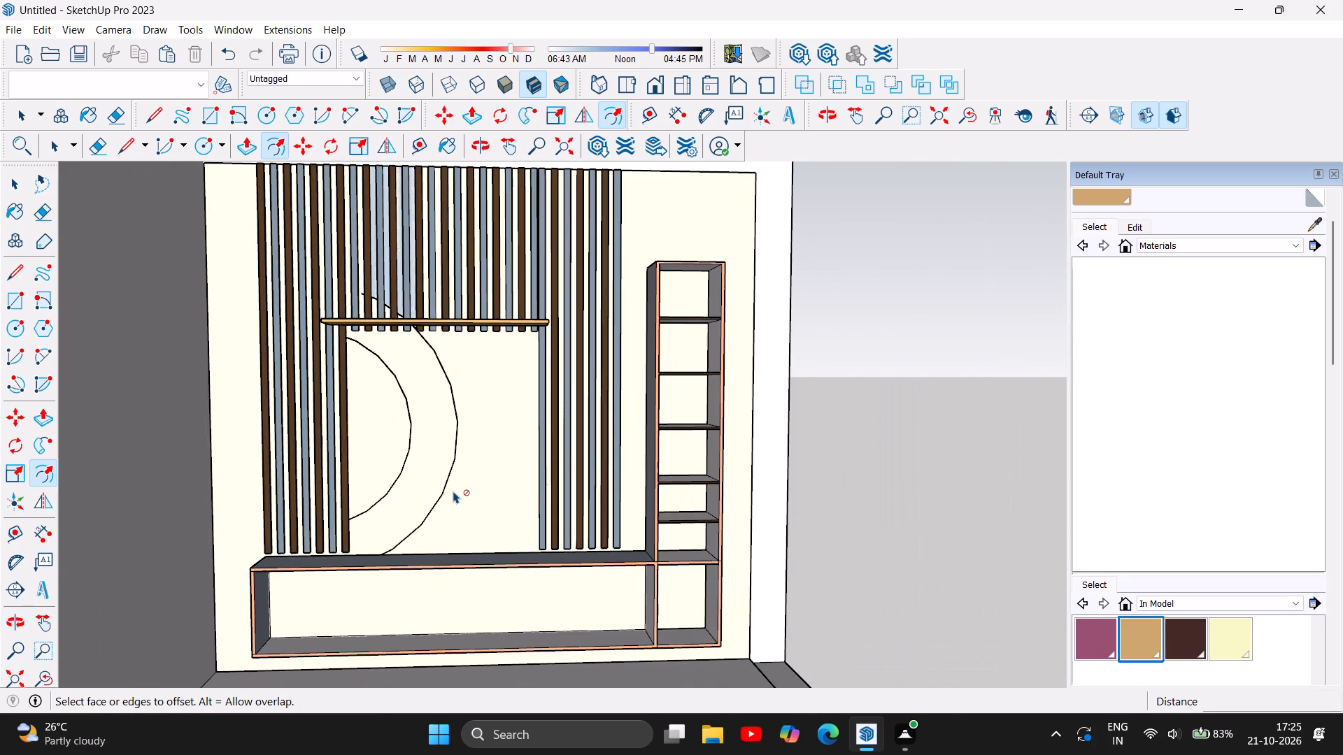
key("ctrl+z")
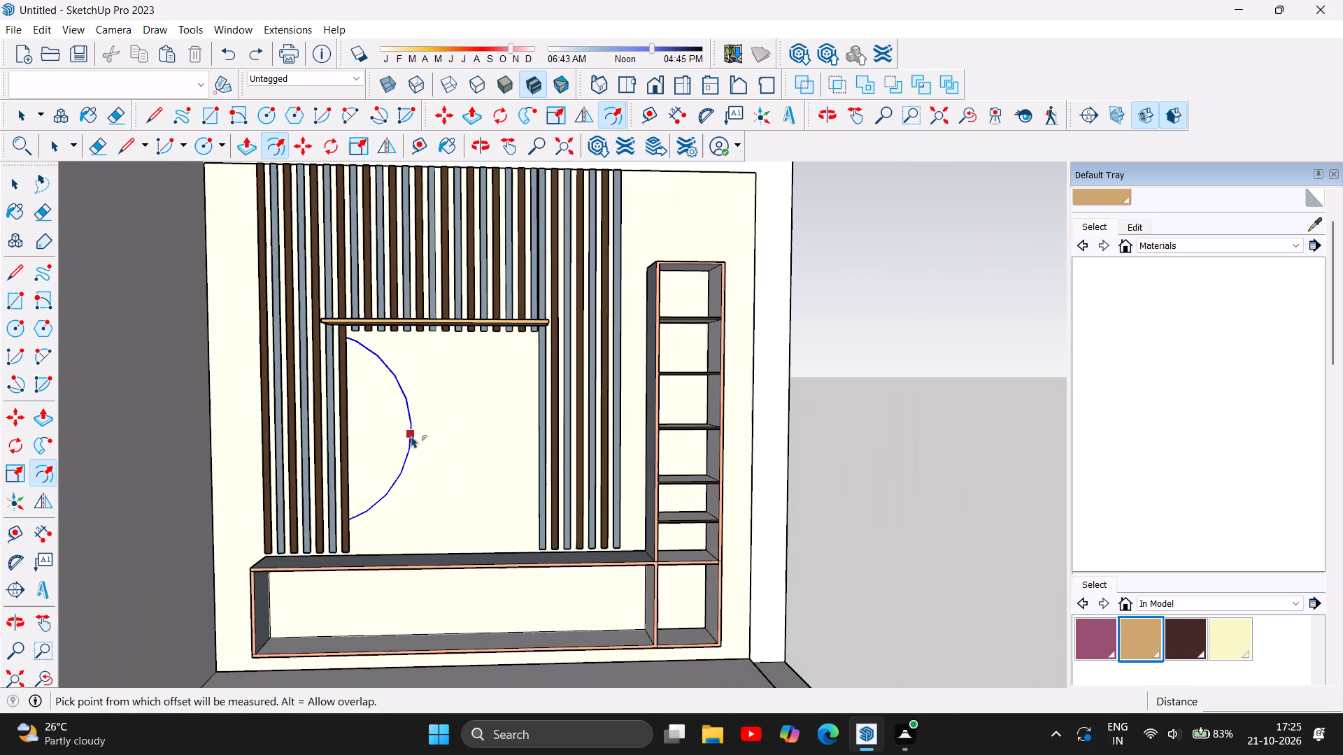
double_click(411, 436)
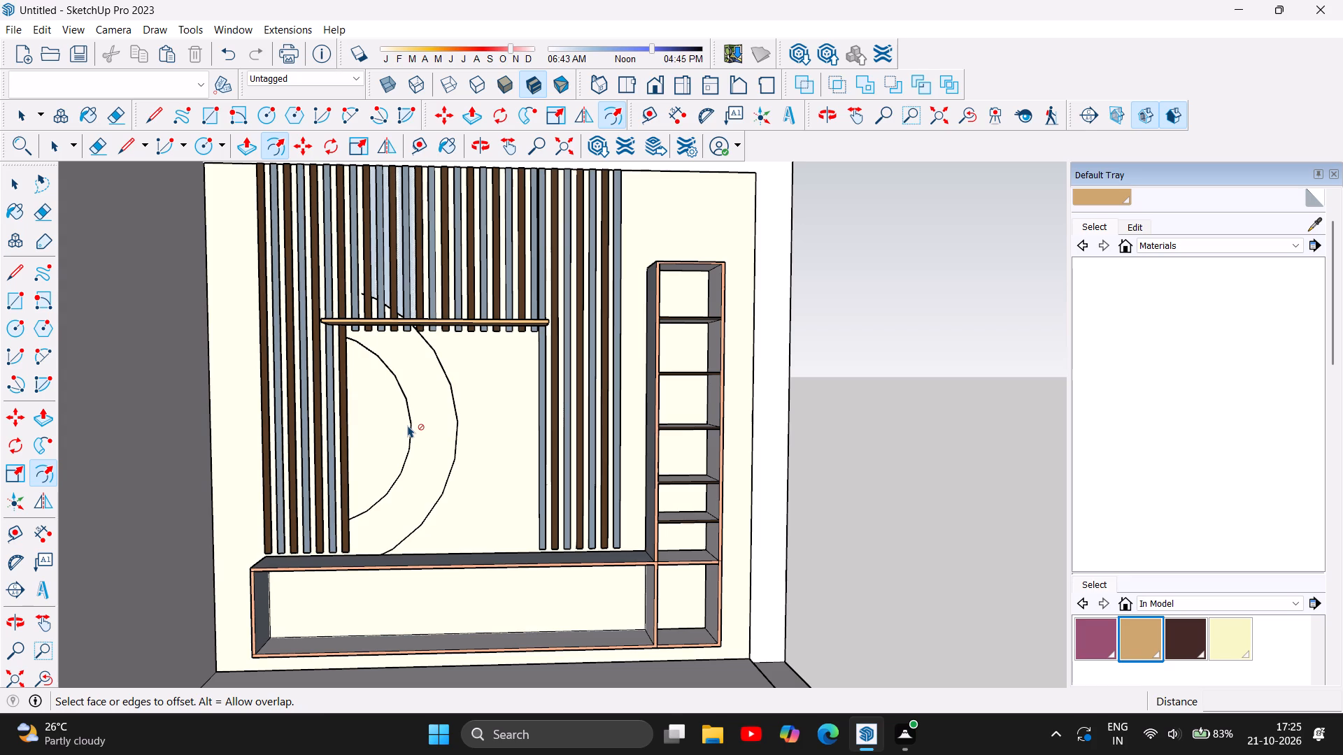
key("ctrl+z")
Add three successive inward offsets to the half circle's arc, spaced about 1 1/4", 1 3/16" and 7/8" apart.
left_click(408, 422)
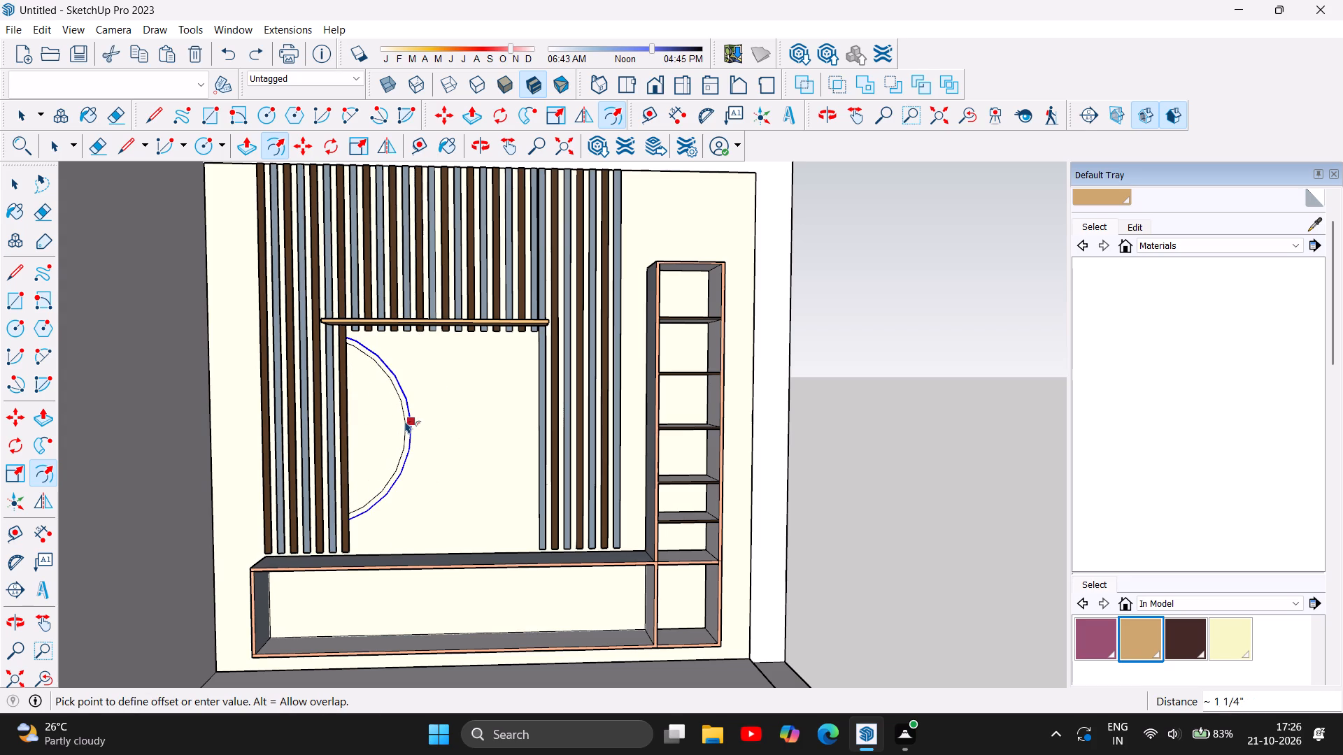
left_click(405, 421)
scroll(384, 424, "up", 10)
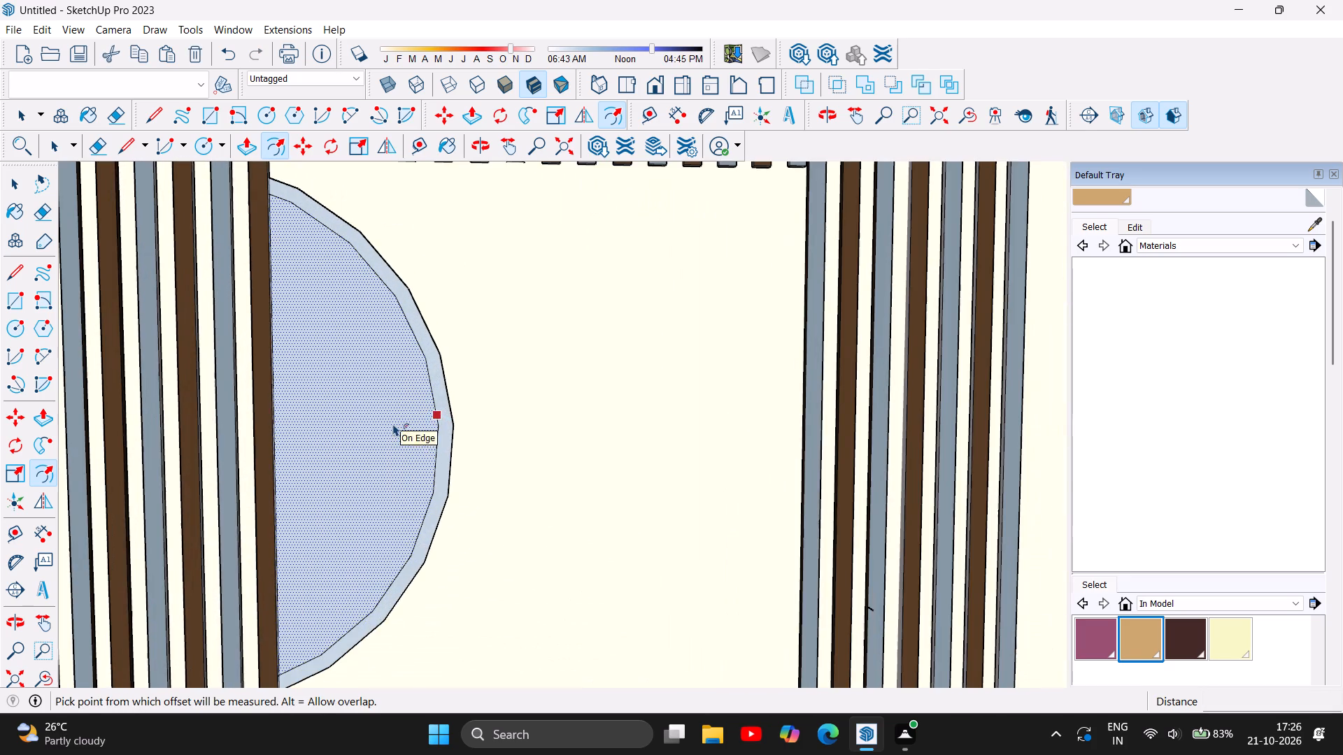
left_click(432, 397)
left_click(419, 398)
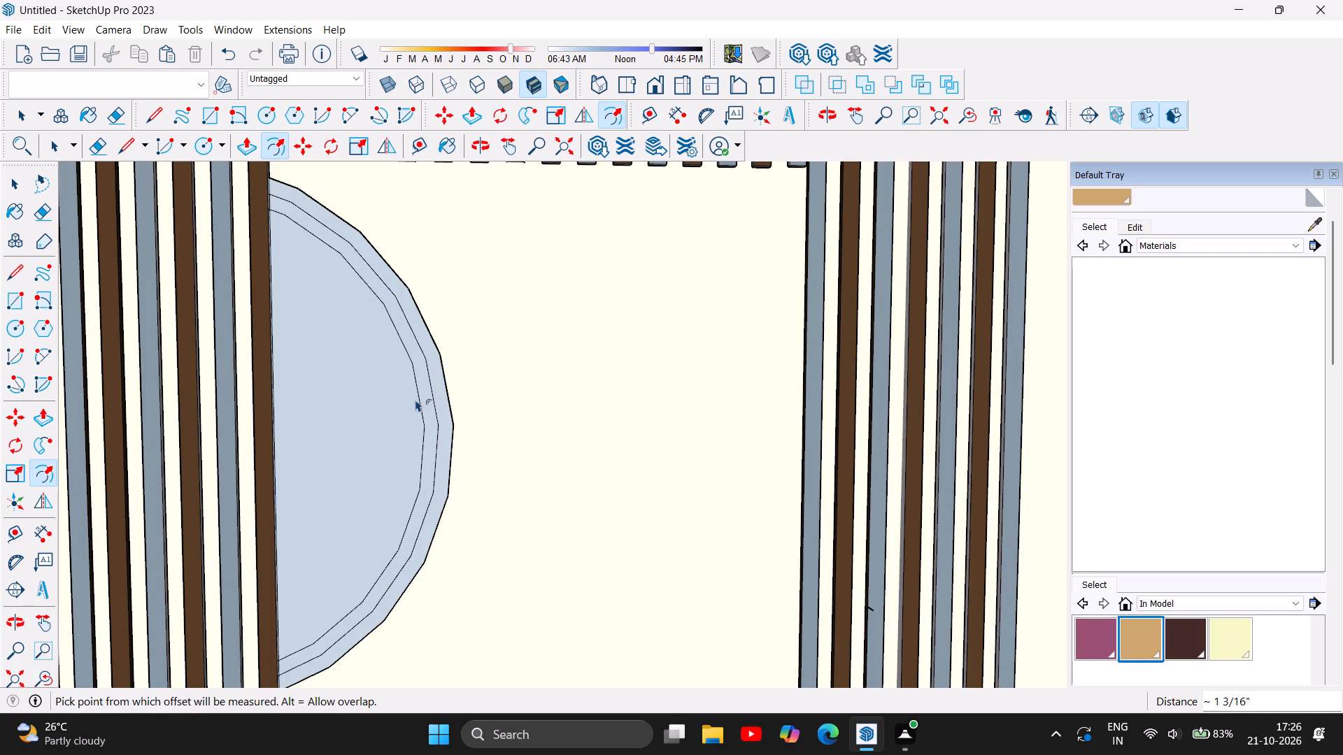
left_click(419, 399)
left_click(420, 398)
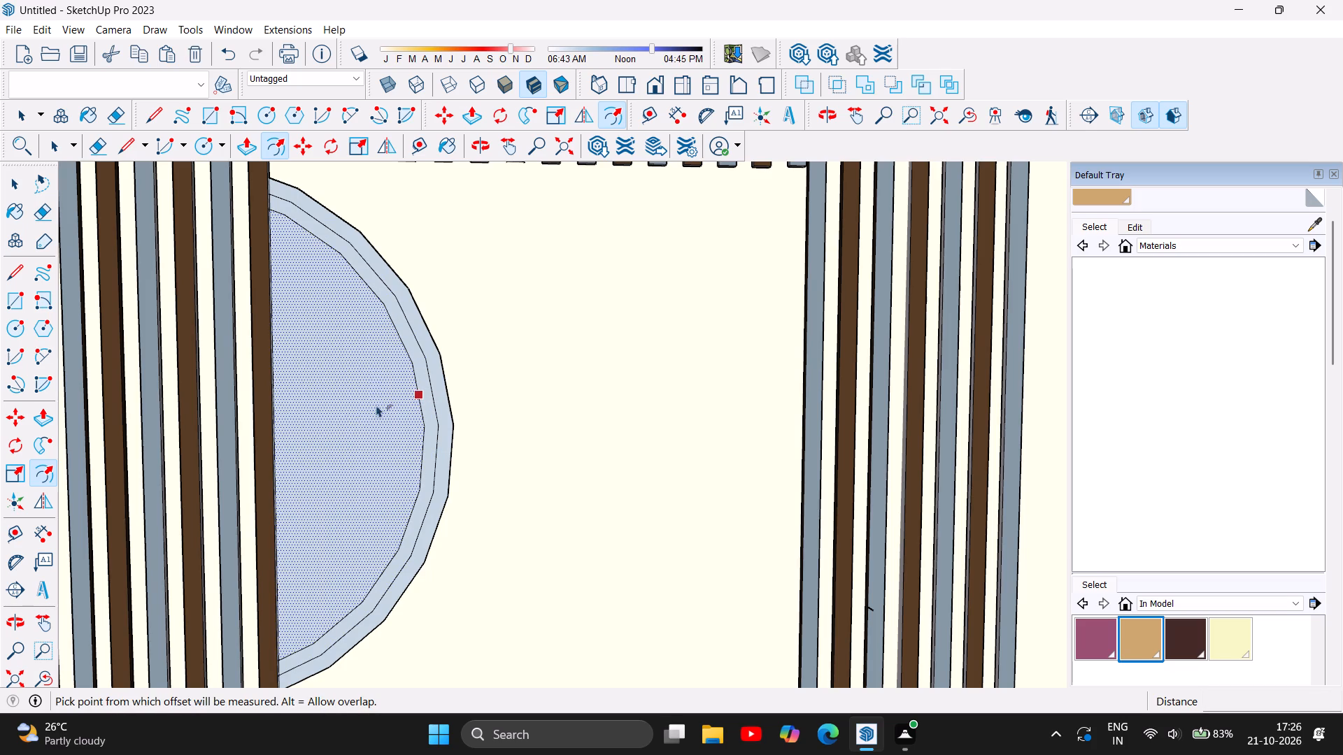
left_click(421, 393)
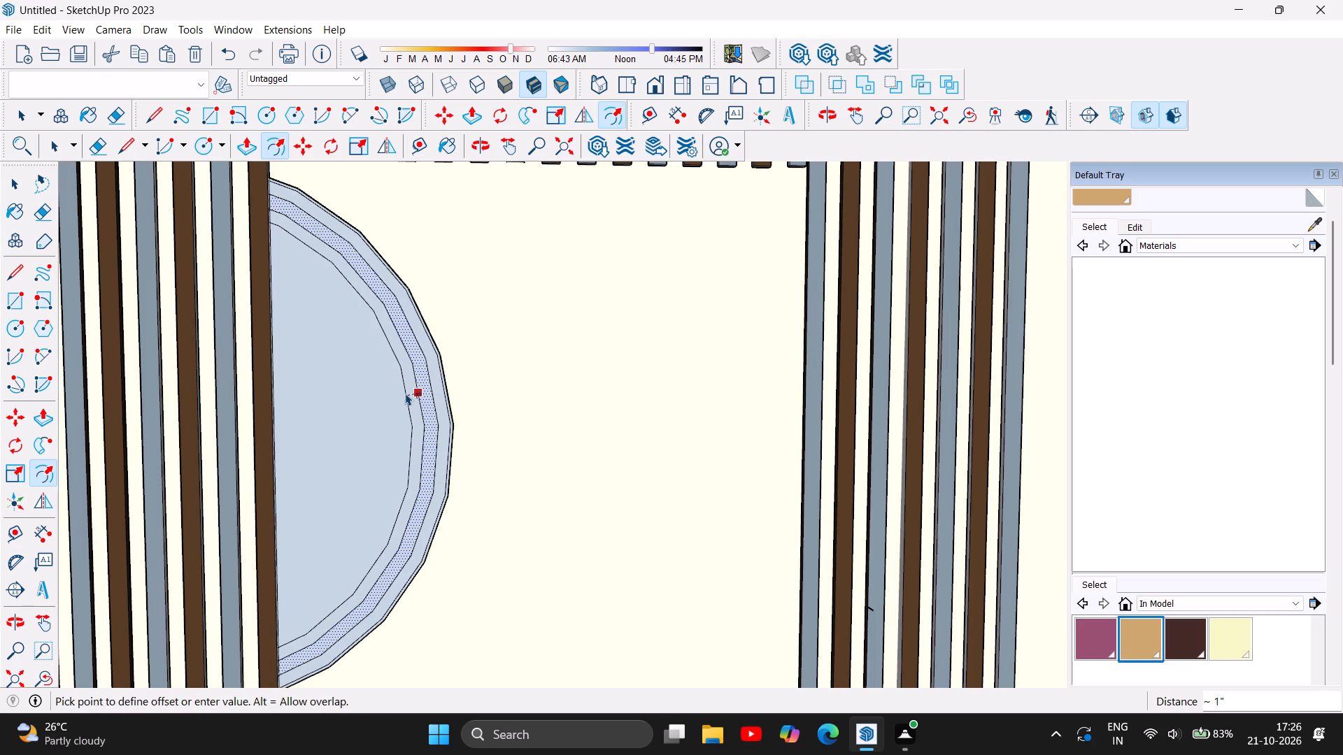
left_click(407, 393)
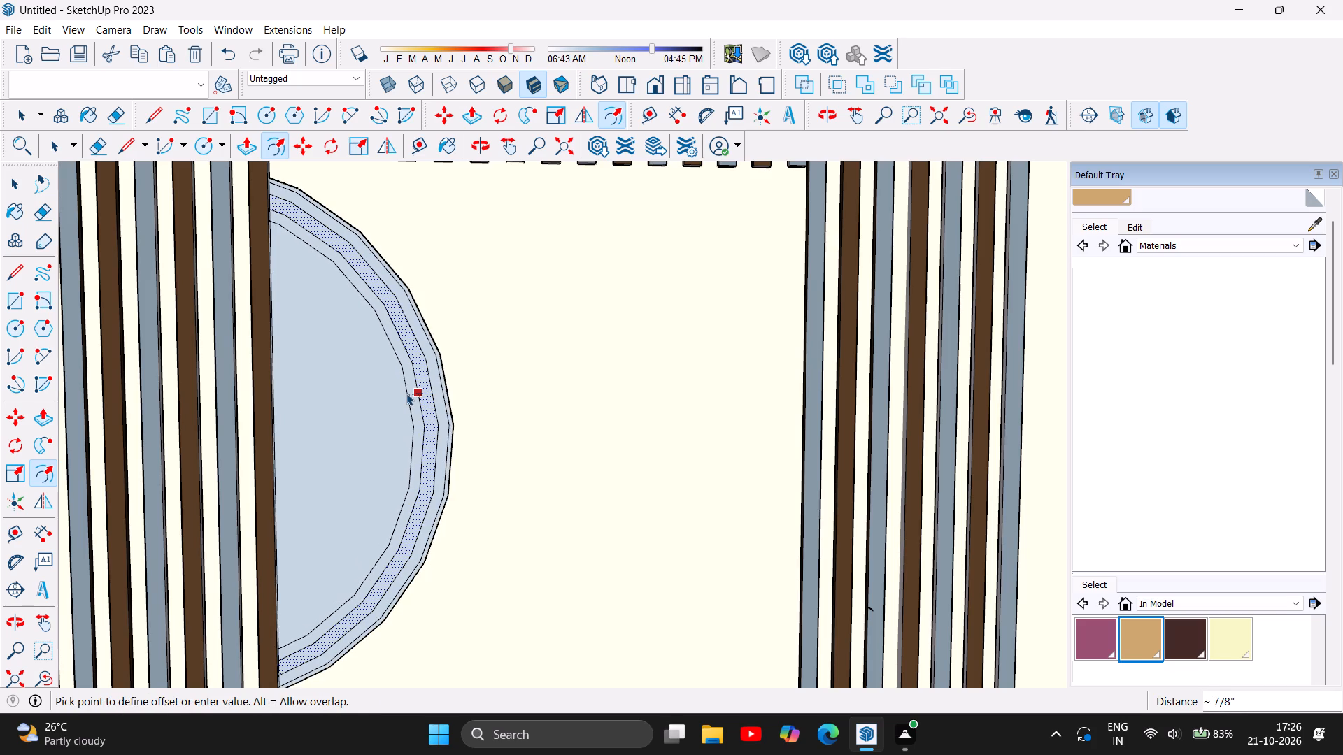
left_click(408, 394)
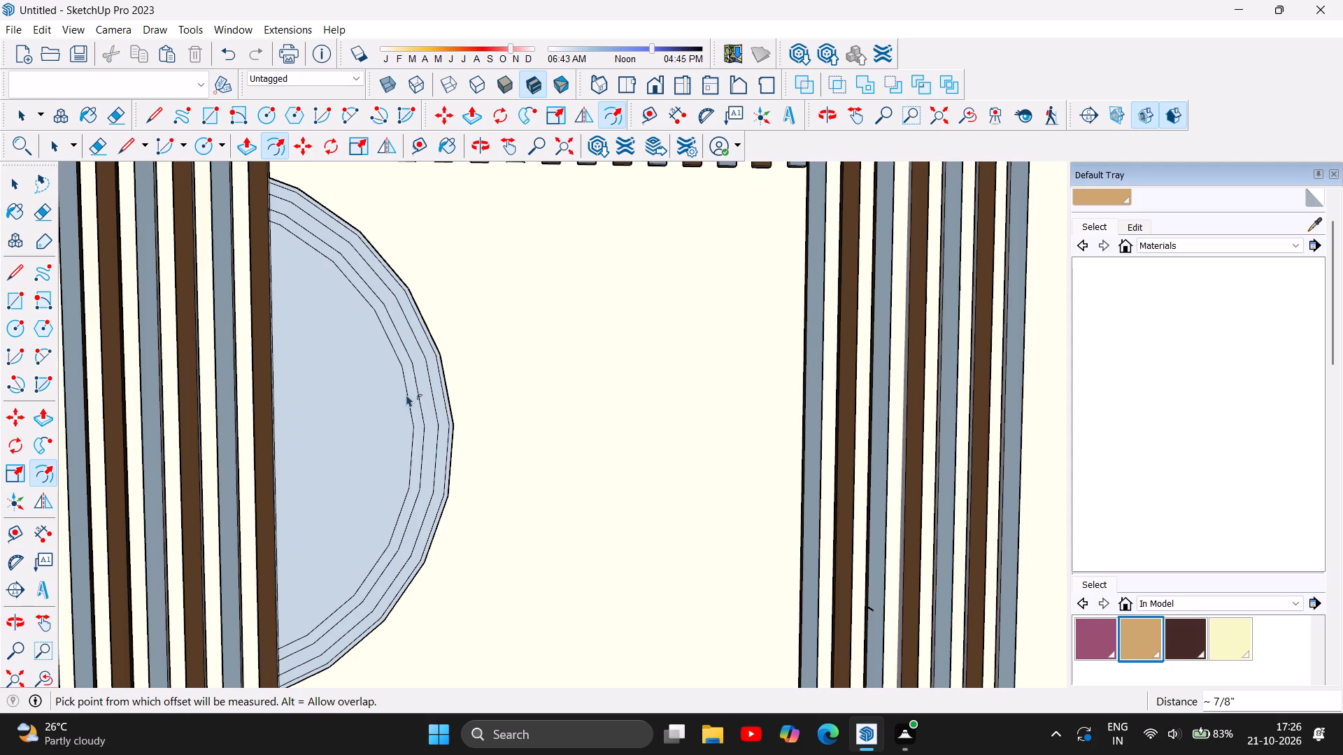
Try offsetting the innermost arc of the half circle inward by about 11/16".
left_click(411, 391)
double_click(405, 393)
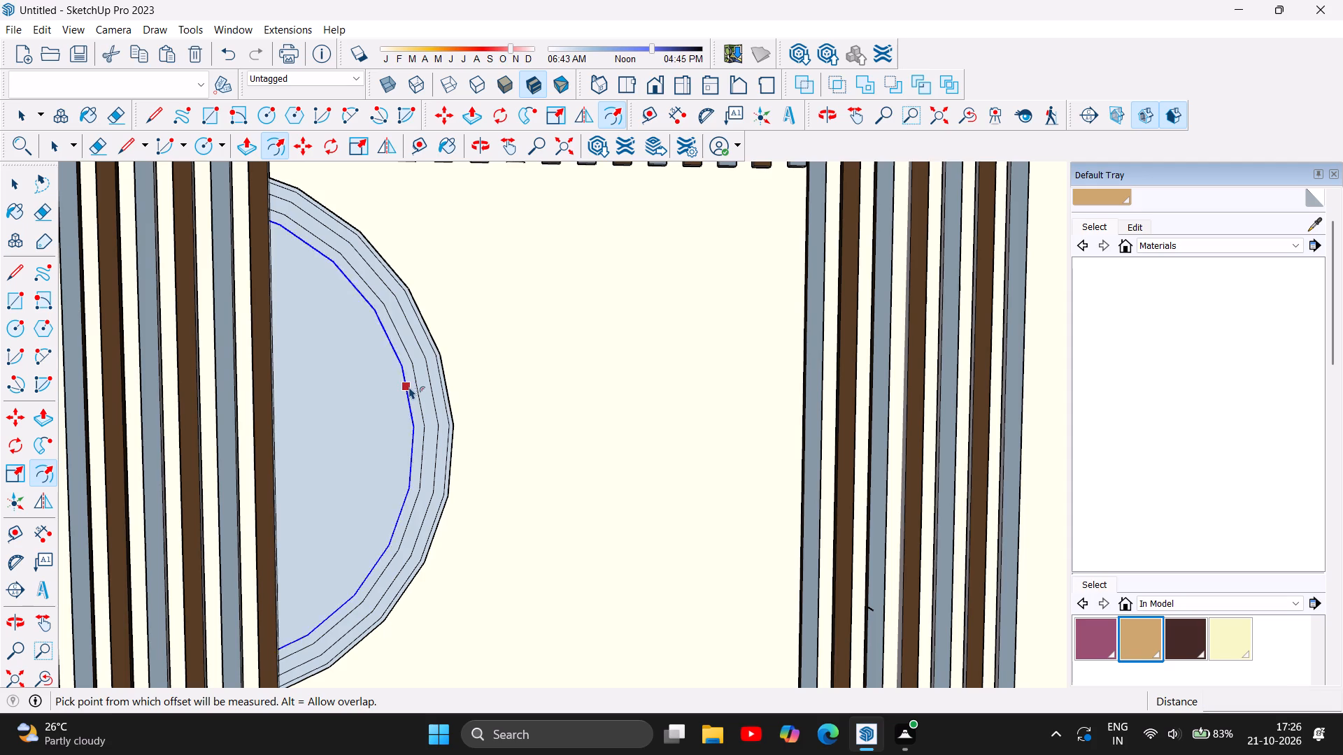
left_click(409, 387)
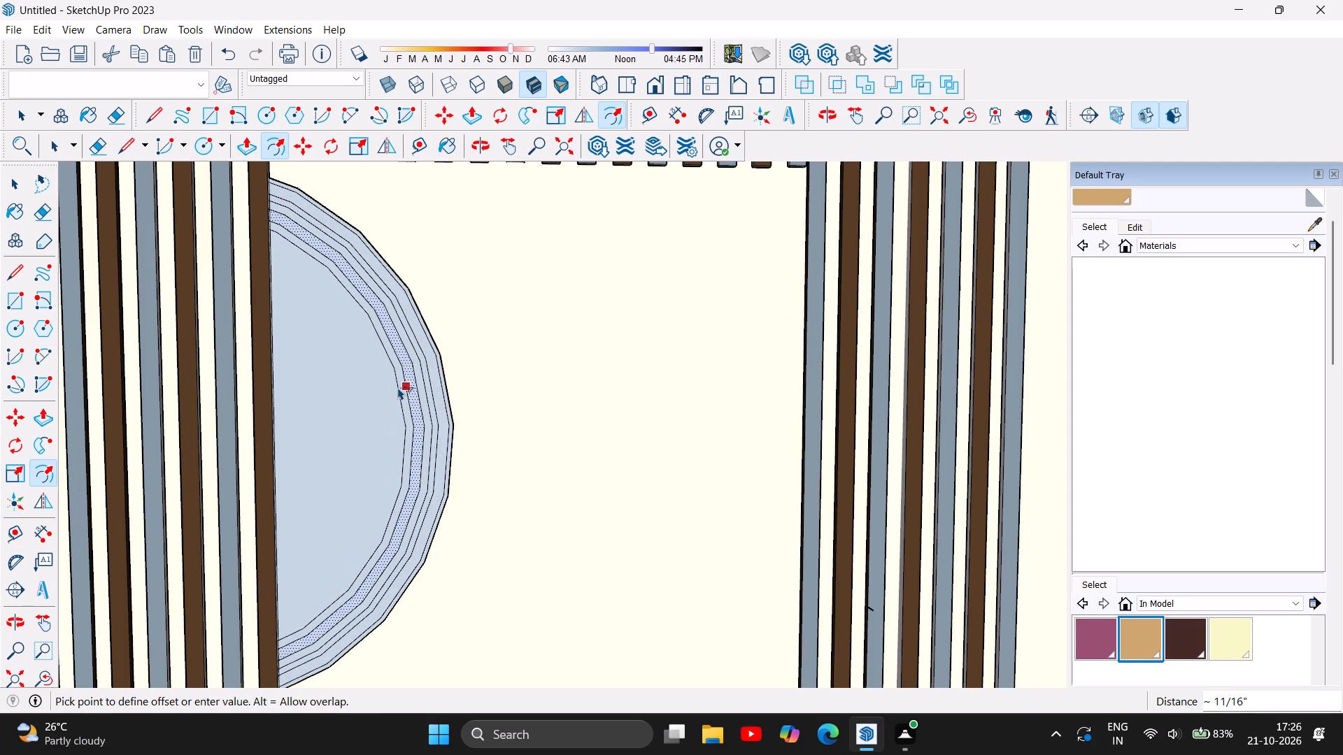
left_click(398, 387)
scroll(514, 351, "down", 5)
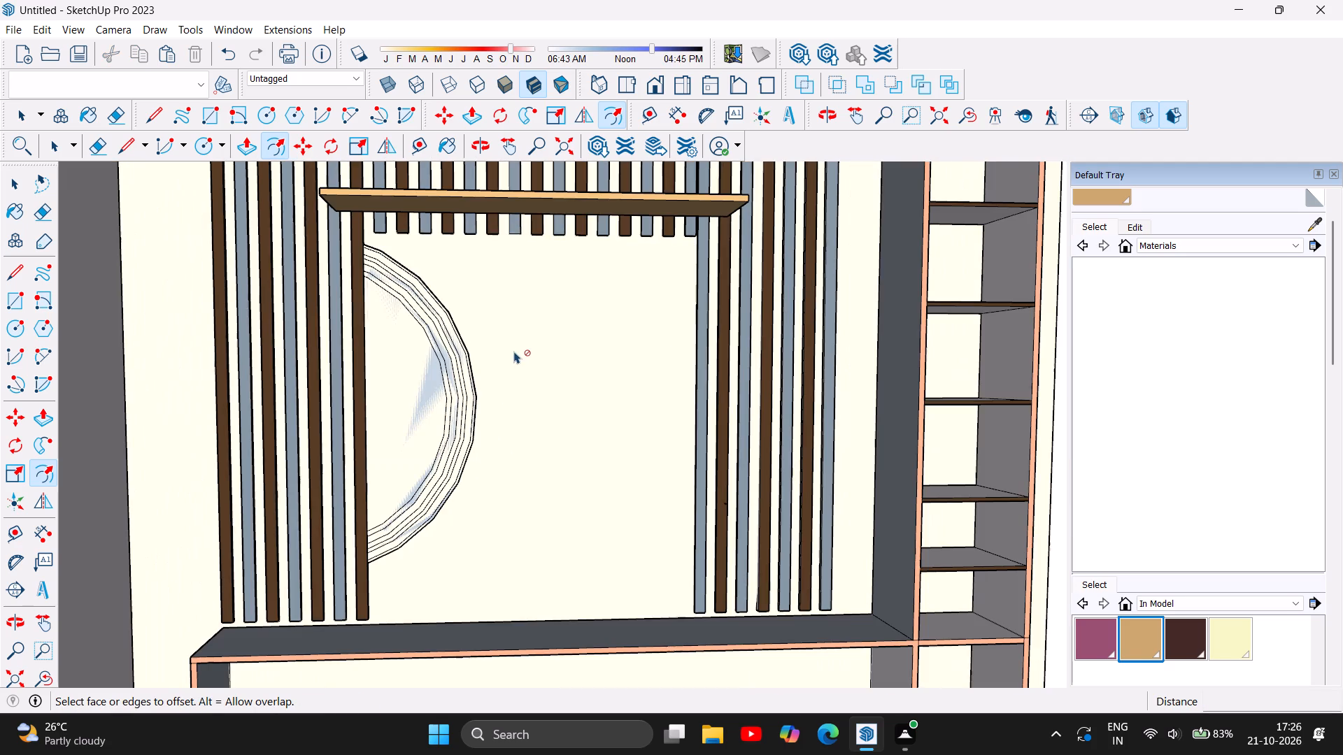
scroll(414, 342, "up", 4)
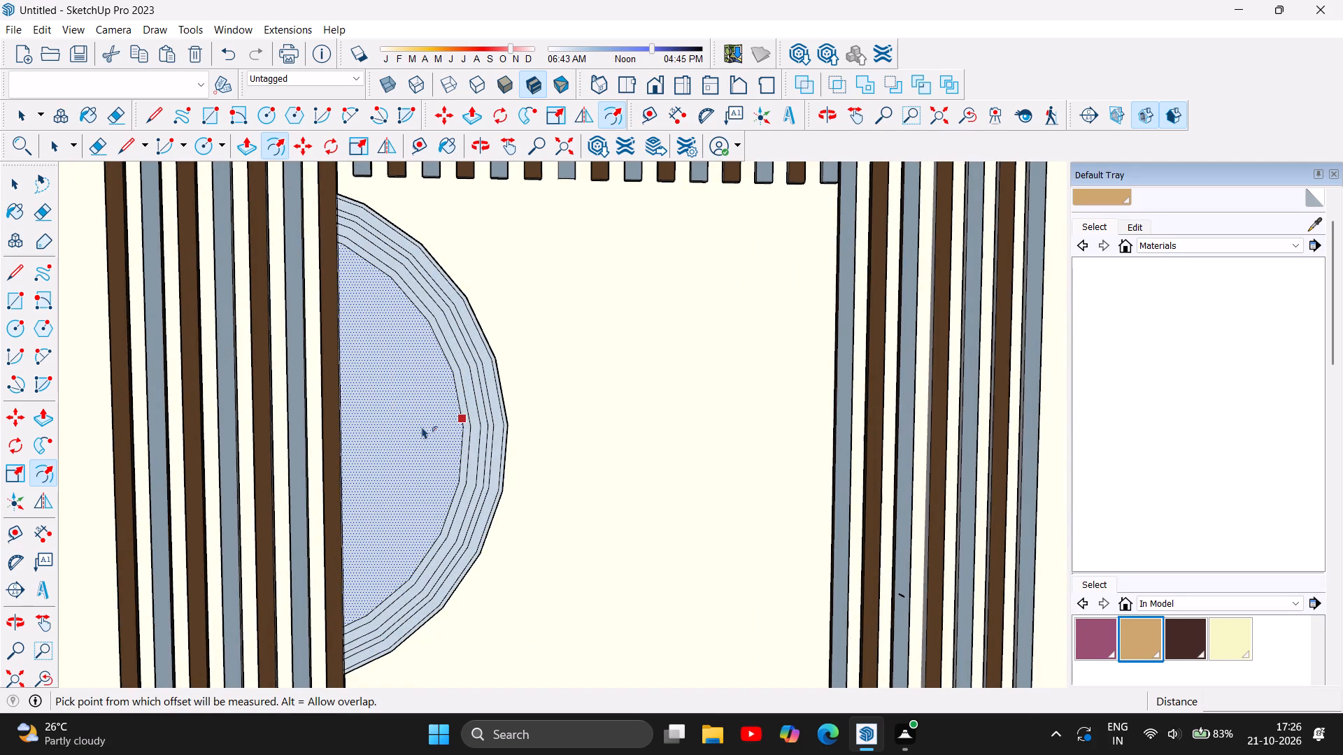
Undo the recent arc offsets until only the first inner offset of the half circle remains.
key("ctrl+z")
key("ctrl+z")
key("ctrl+z")
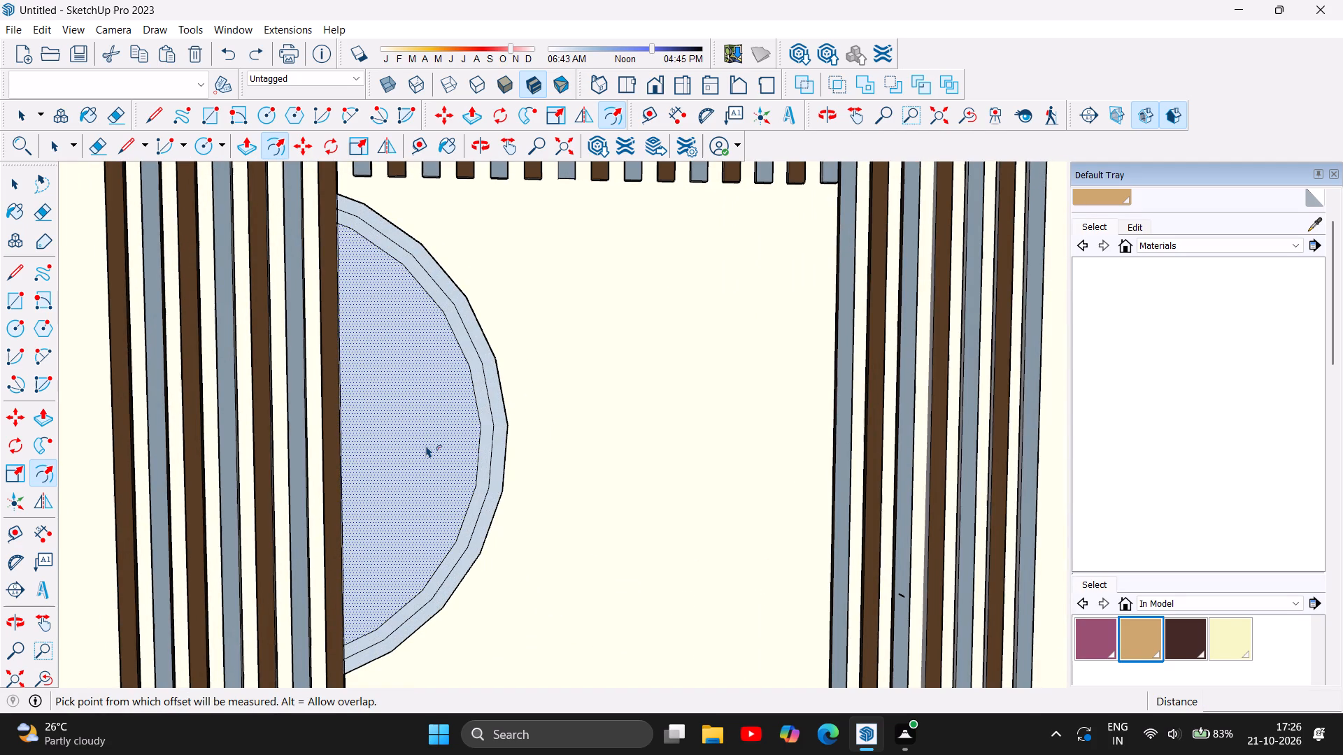
key("ctrl+z")
Add three successive inward offsets from the first inner arc, spaced about 1 3/8", 1 9/16" and 1 9/16" apart.
left_click(484, 381)
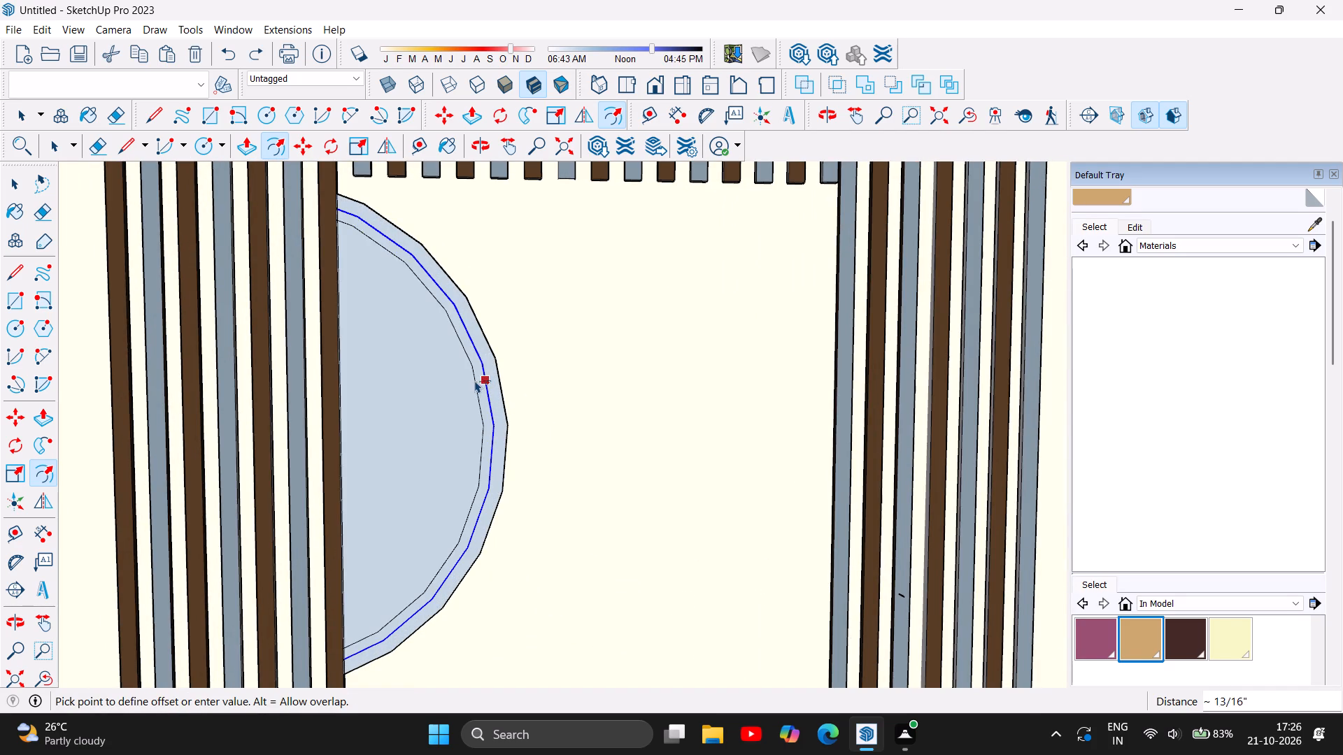
left_click(470, 383)
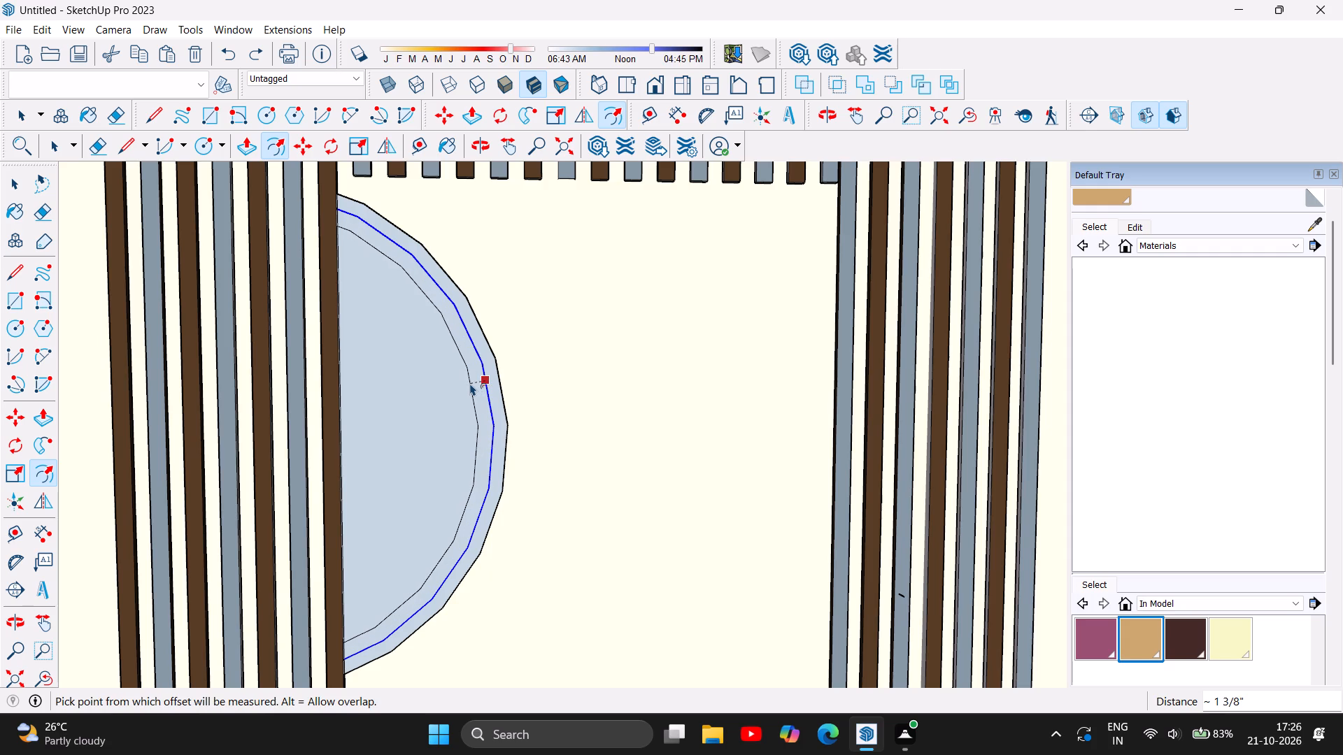
left_click(470, 382)
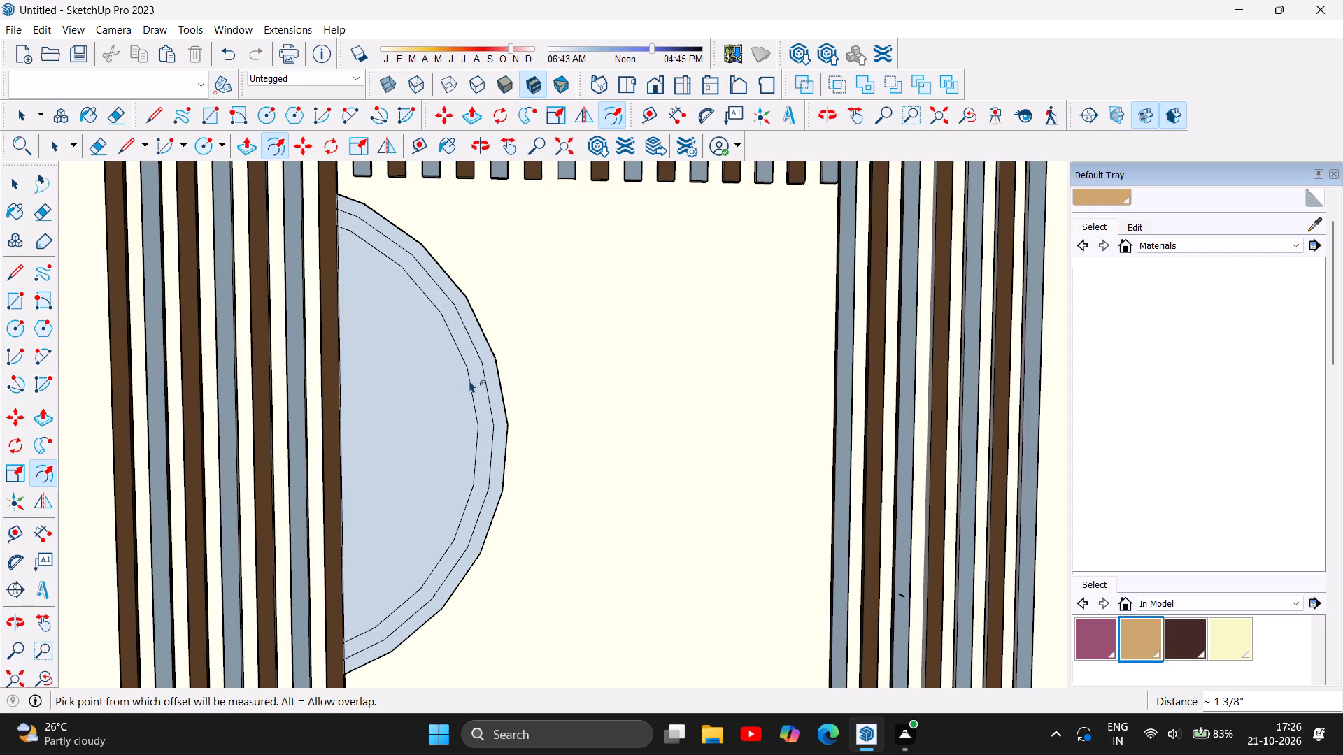
left_click(469, 380)
left_click(473, 384)
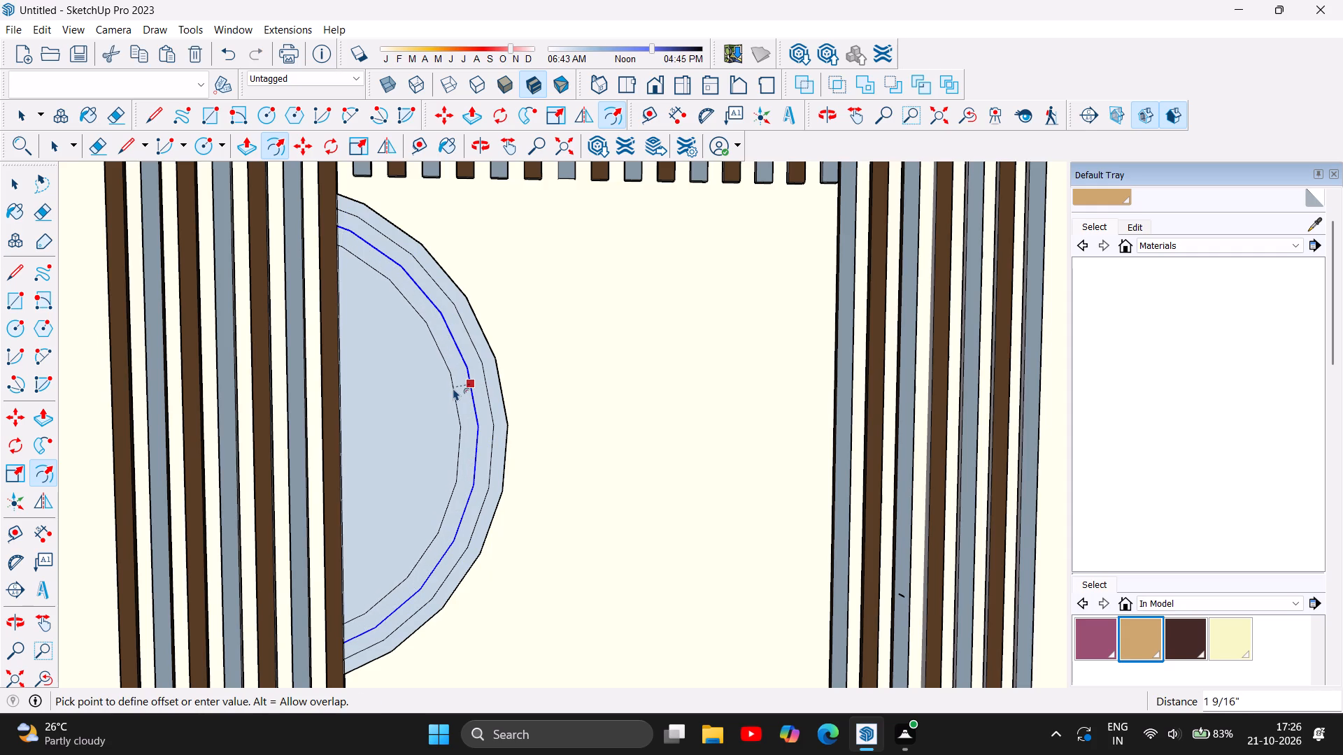
left_click(453, 388)
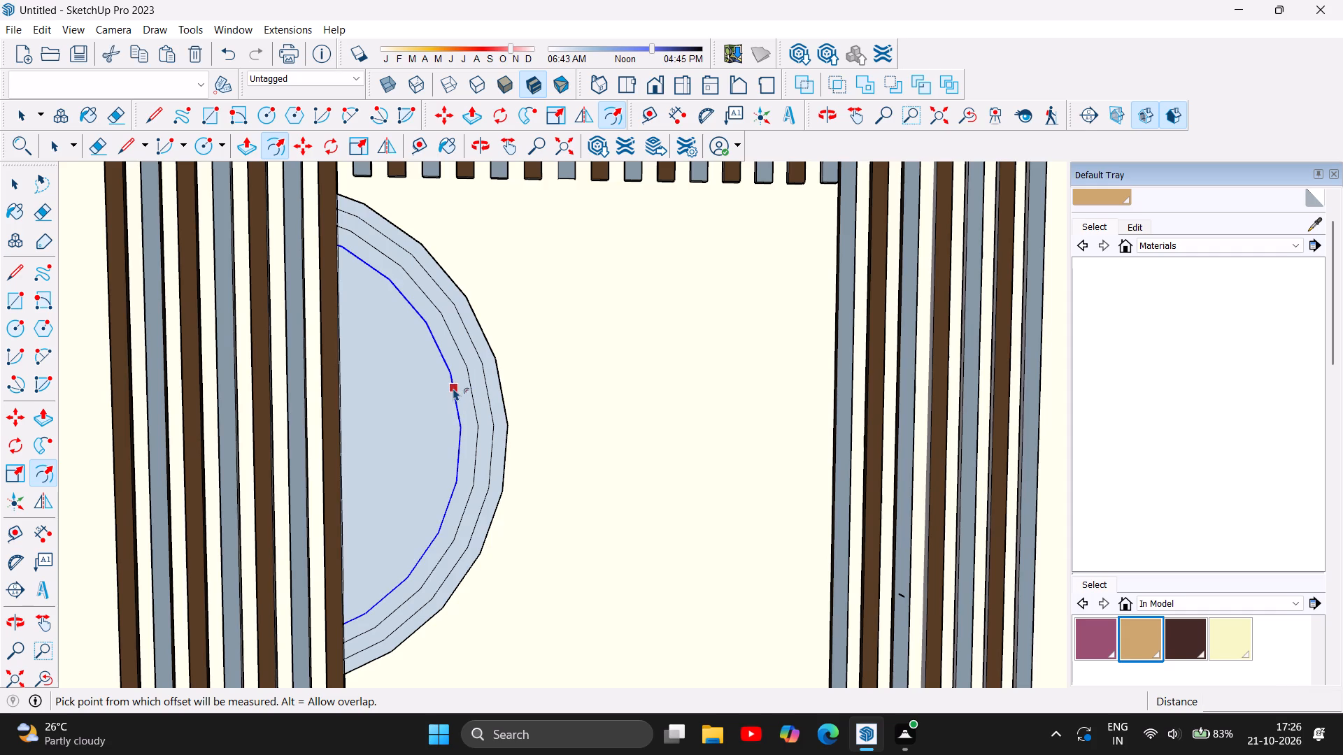
left_click(453, 388)
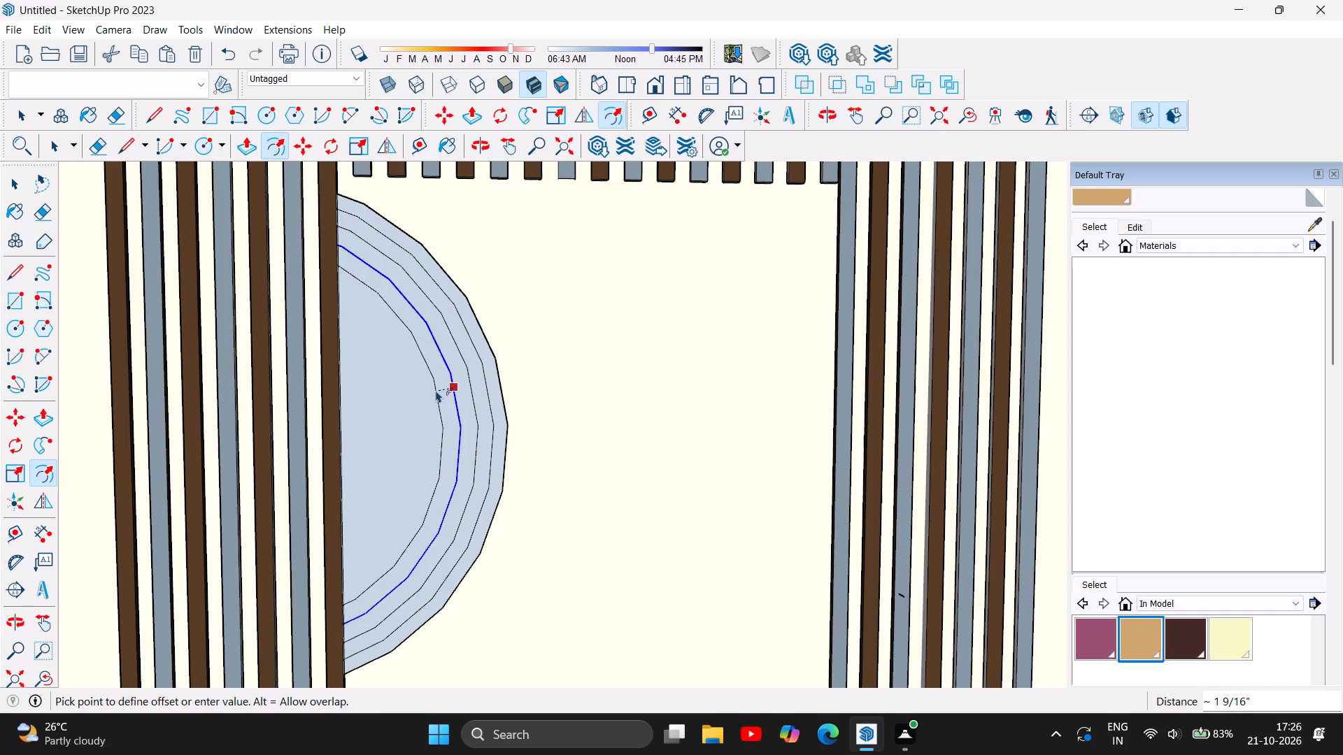
left_click(436, 390)
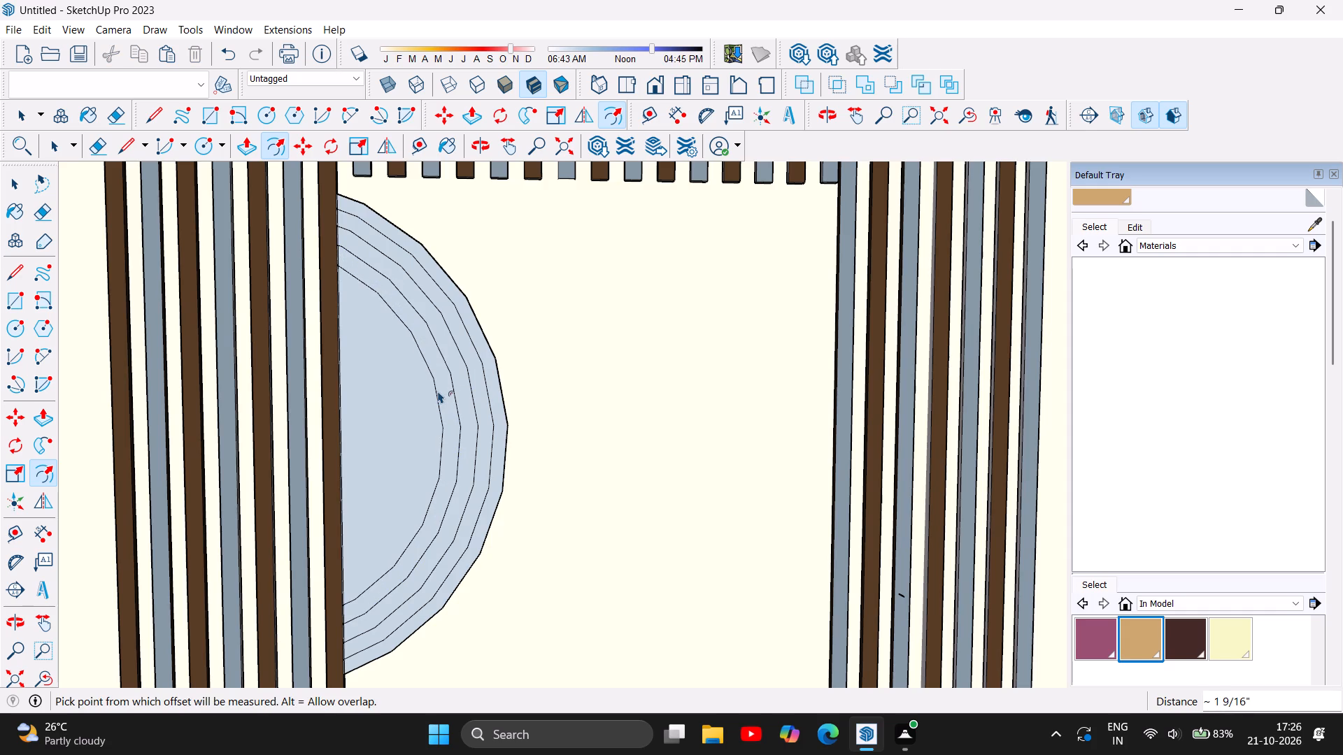
Offset the innermost arc inward once more to add a fifth concentric arc inside the half circle.
left_click(438, 391)
left_click(439, 391)
double_click(436, 392)
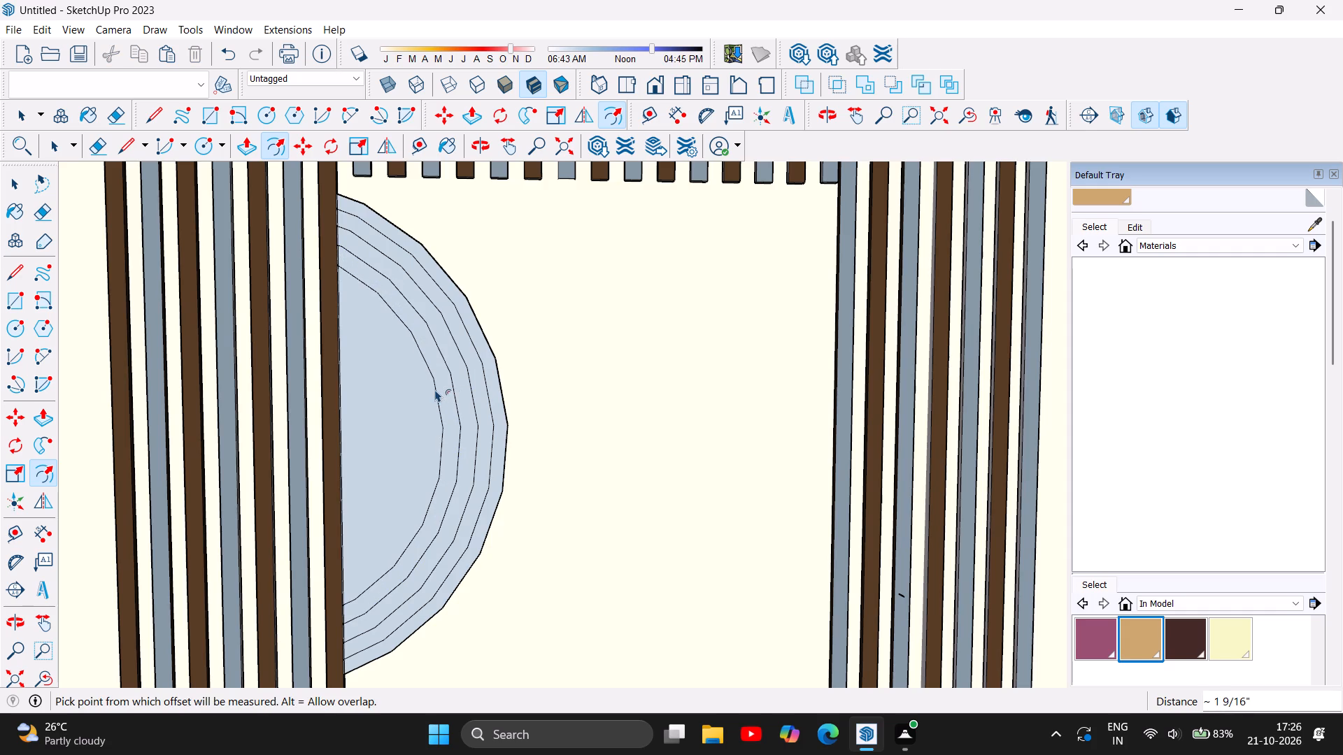
left_click(435, 389)
left_click(434, 377)
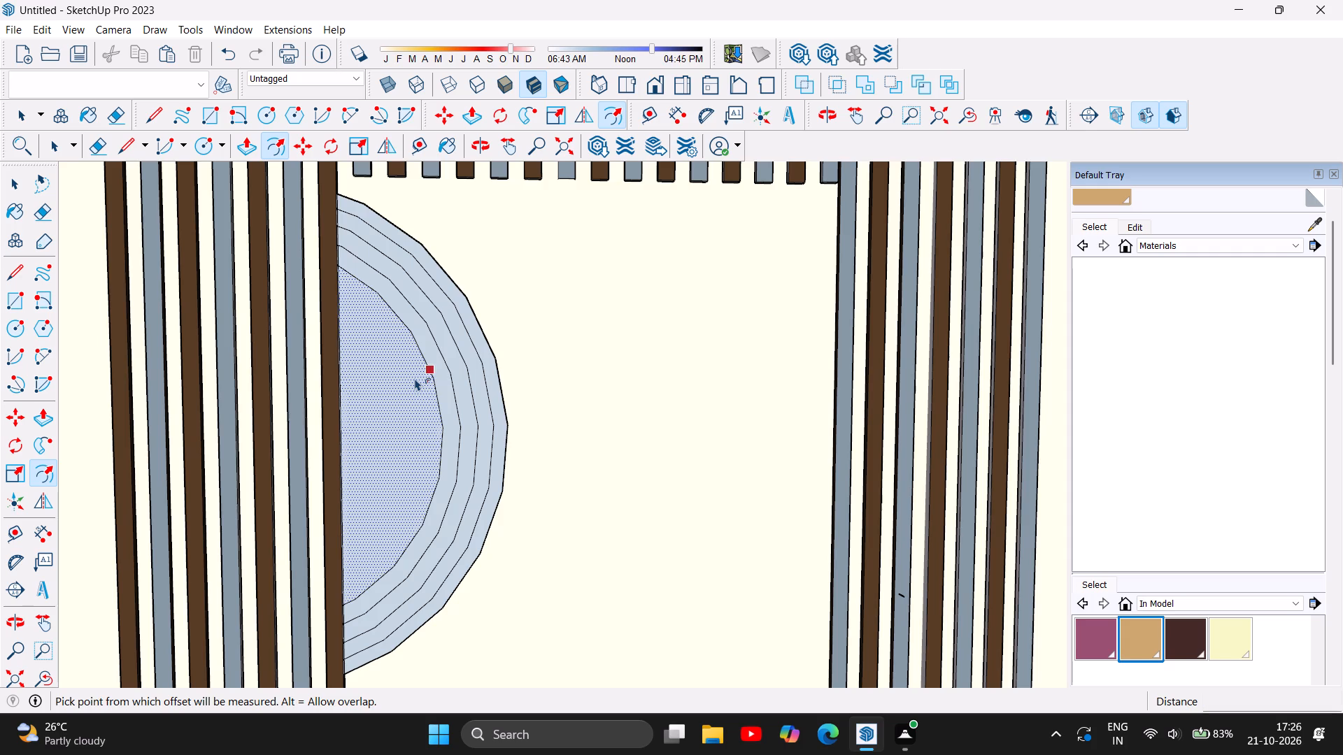
left_click(429, 371)
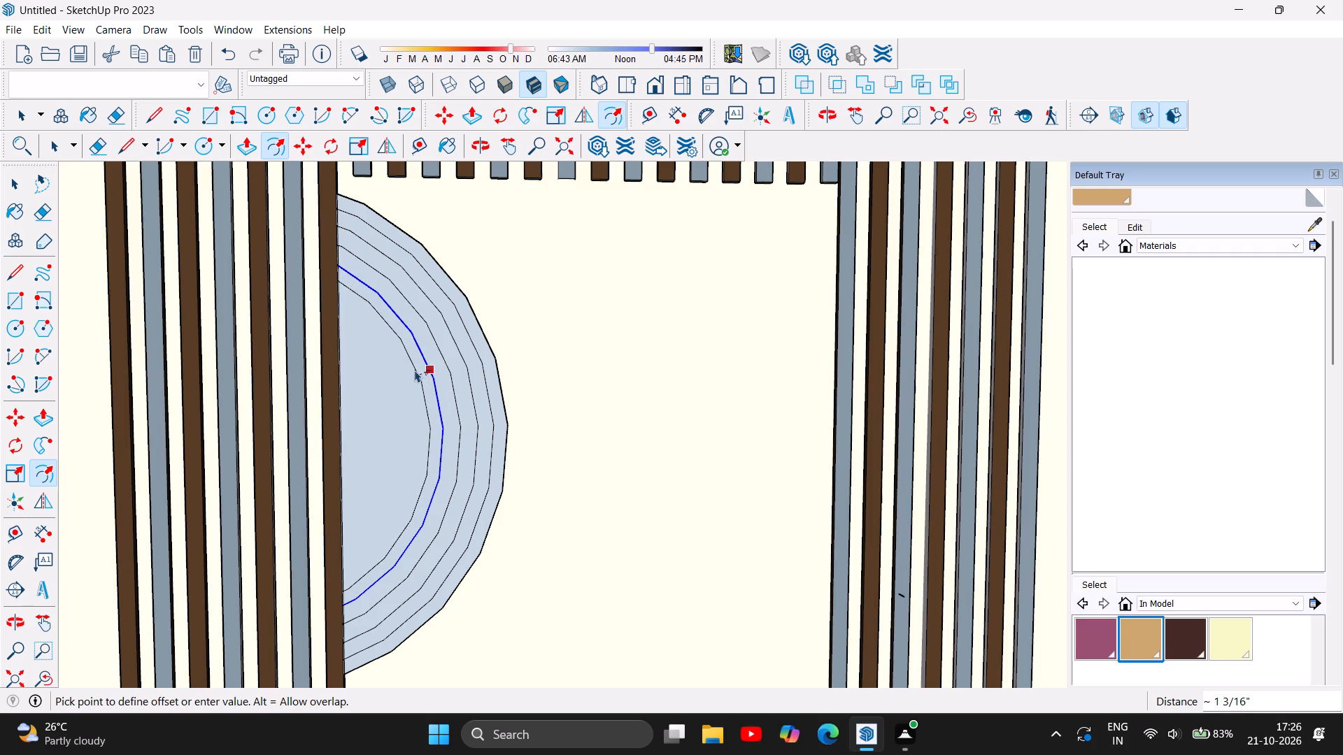
left_click(410, 371)
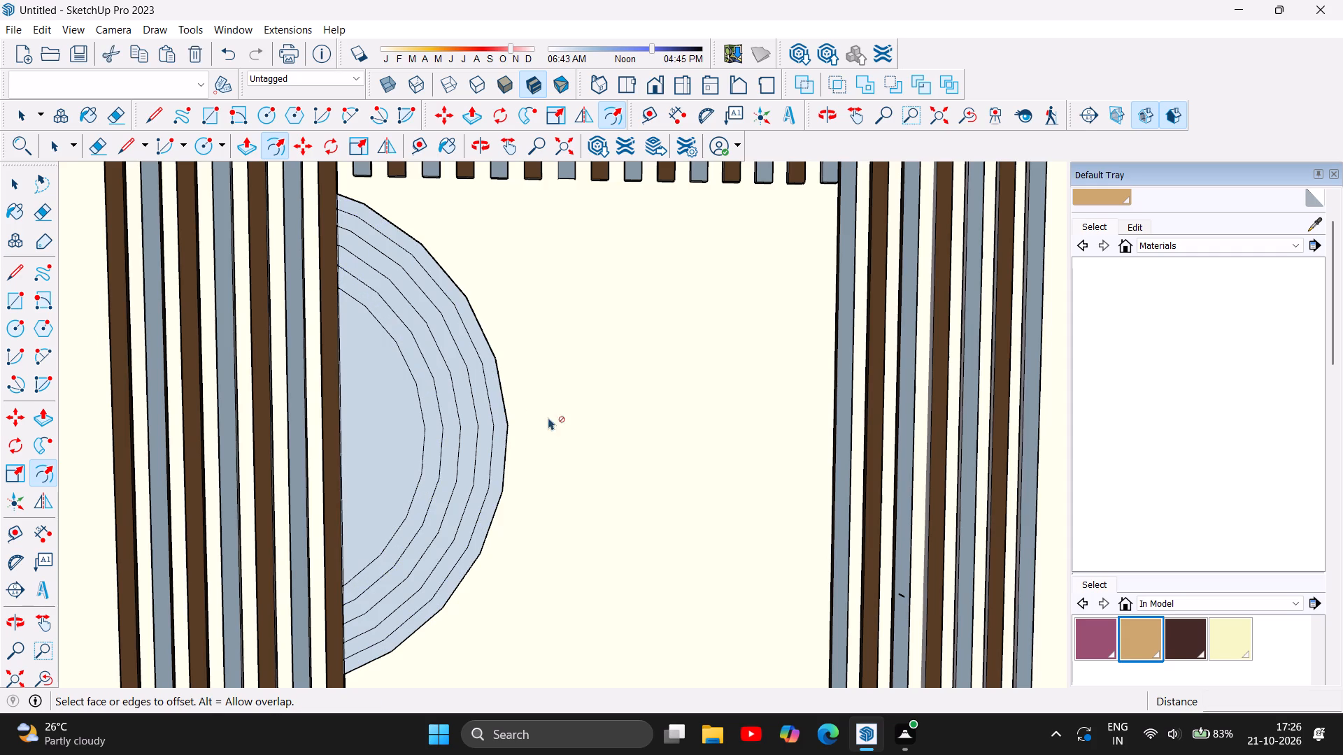
Delete the half circle's innermost face and its five ring faces, keeping all the concentric arcs.
scroll(572, 401, "down", 5)
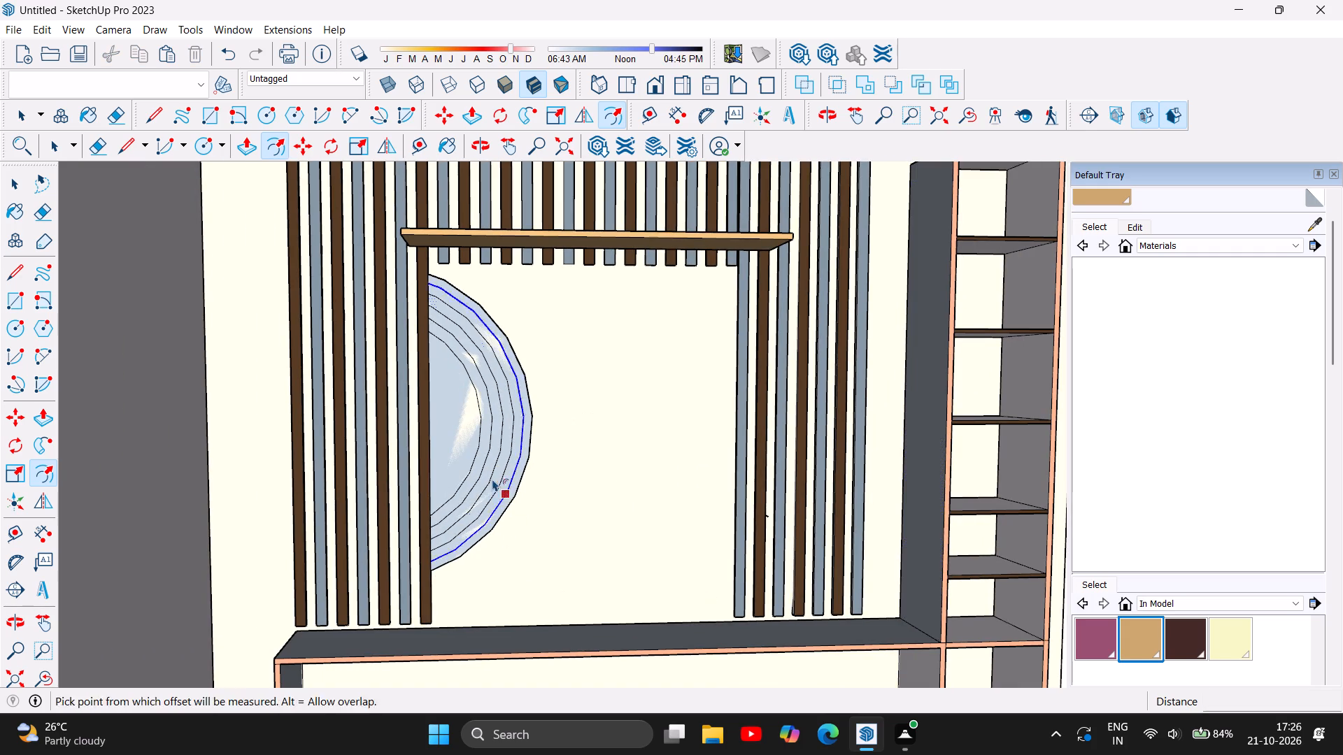
left_click(13, 186)
left_click(457, 406)
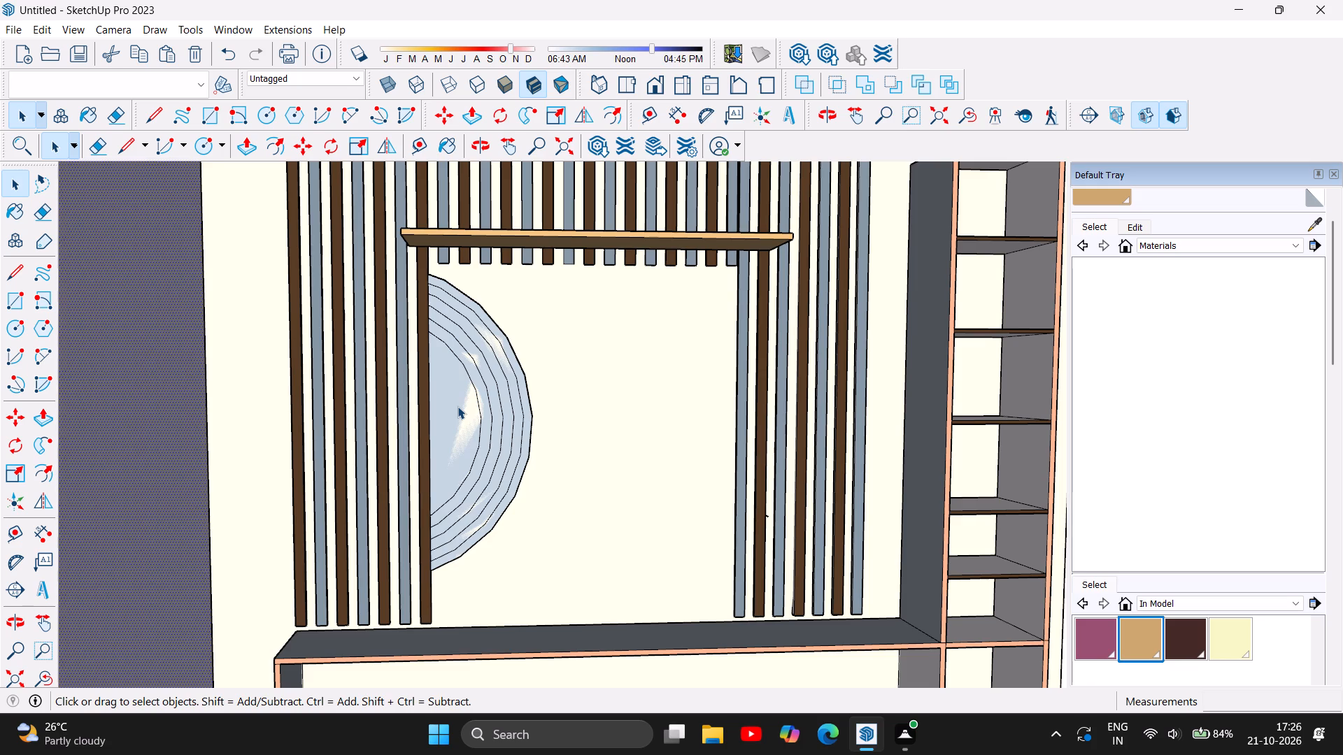
key("Delete")
scroll(482, 395, "up", 9)
left_click(467, 407)
key("Delete")
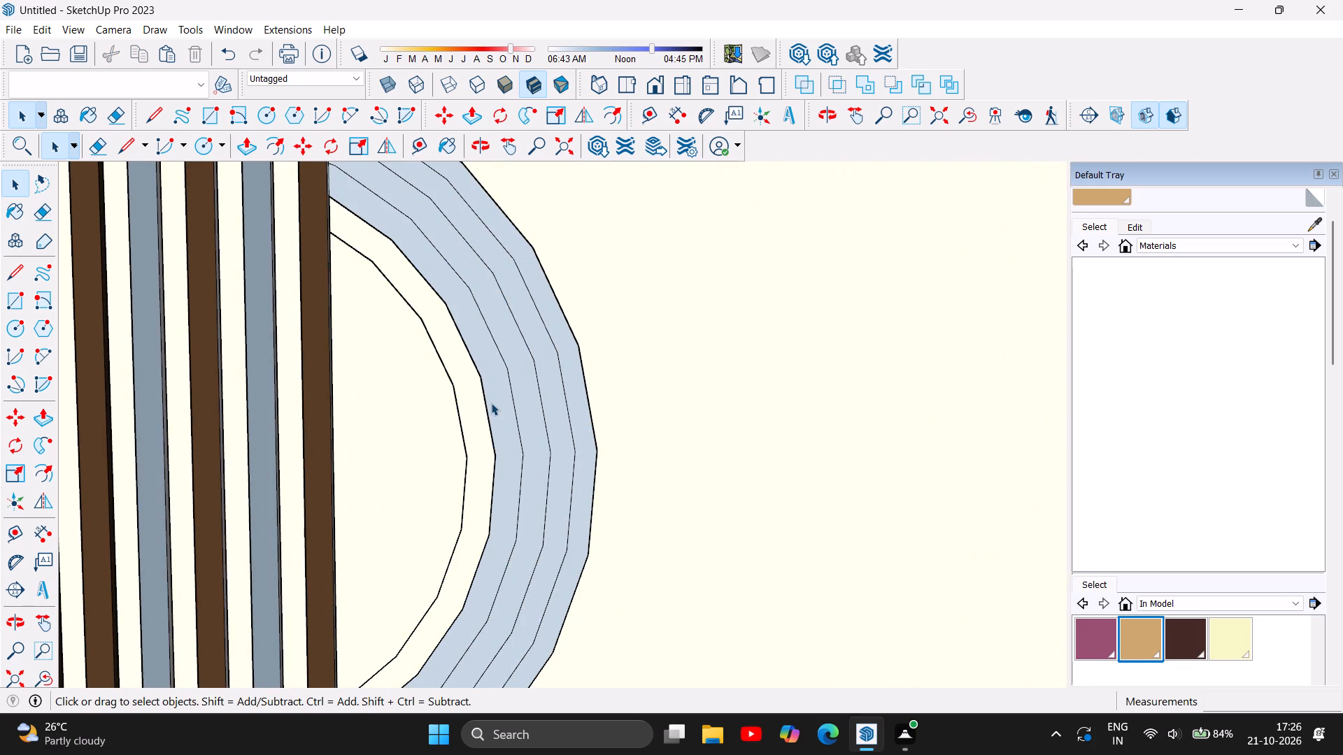
left_click(491, 403)
key("Delete")
left_click(526, 392)
key("Delete")
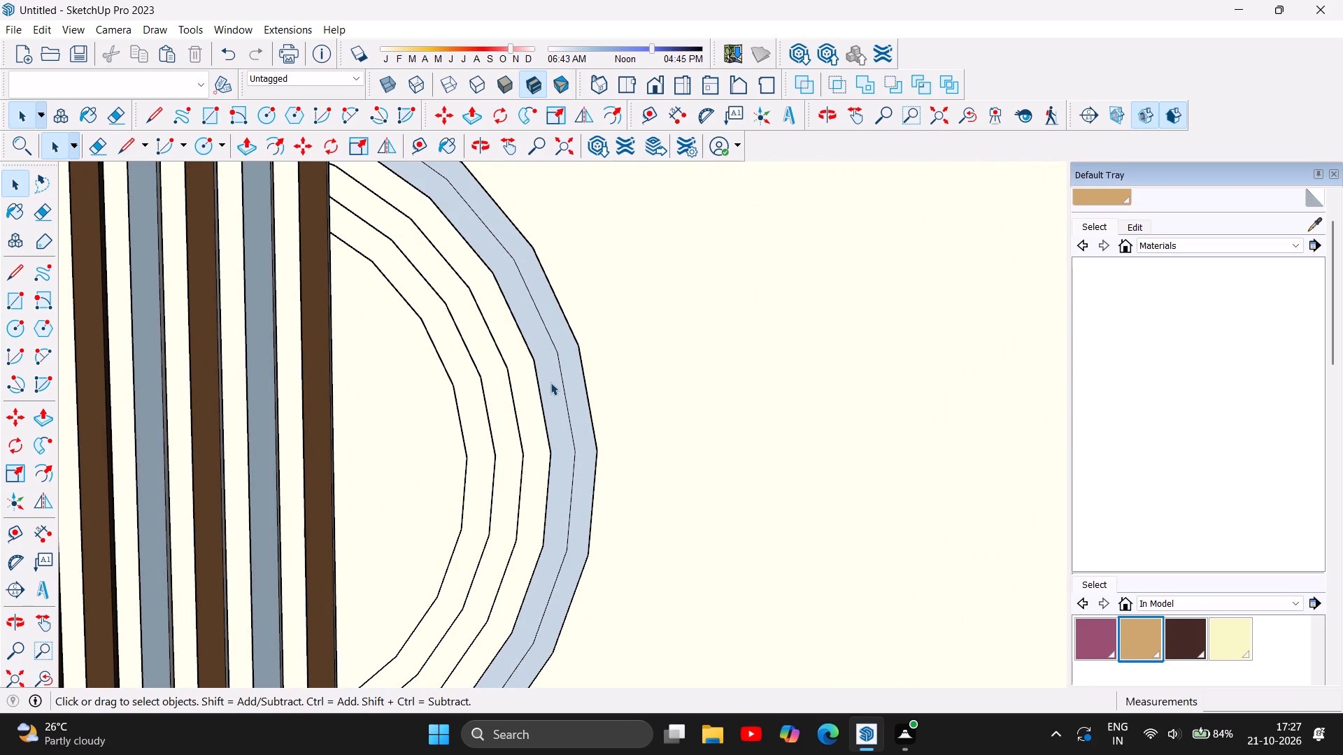
left_click(550, 382)
key("Delete")
left_click(569, 362)
key("Delete")
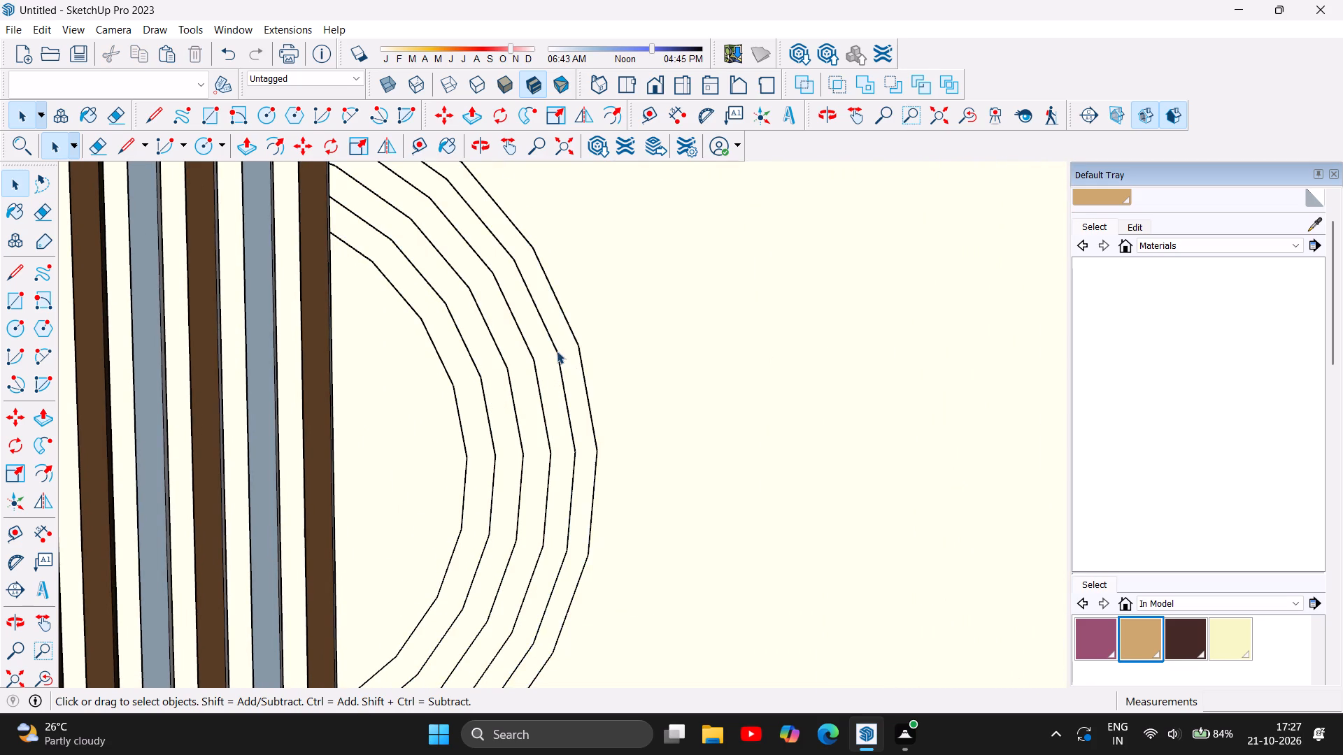
Examine the concentric arcs beside the slats against the whole TV wall unit.
scroll(557, 351, "down", 9)
scroll(631, 471, "down", 5)
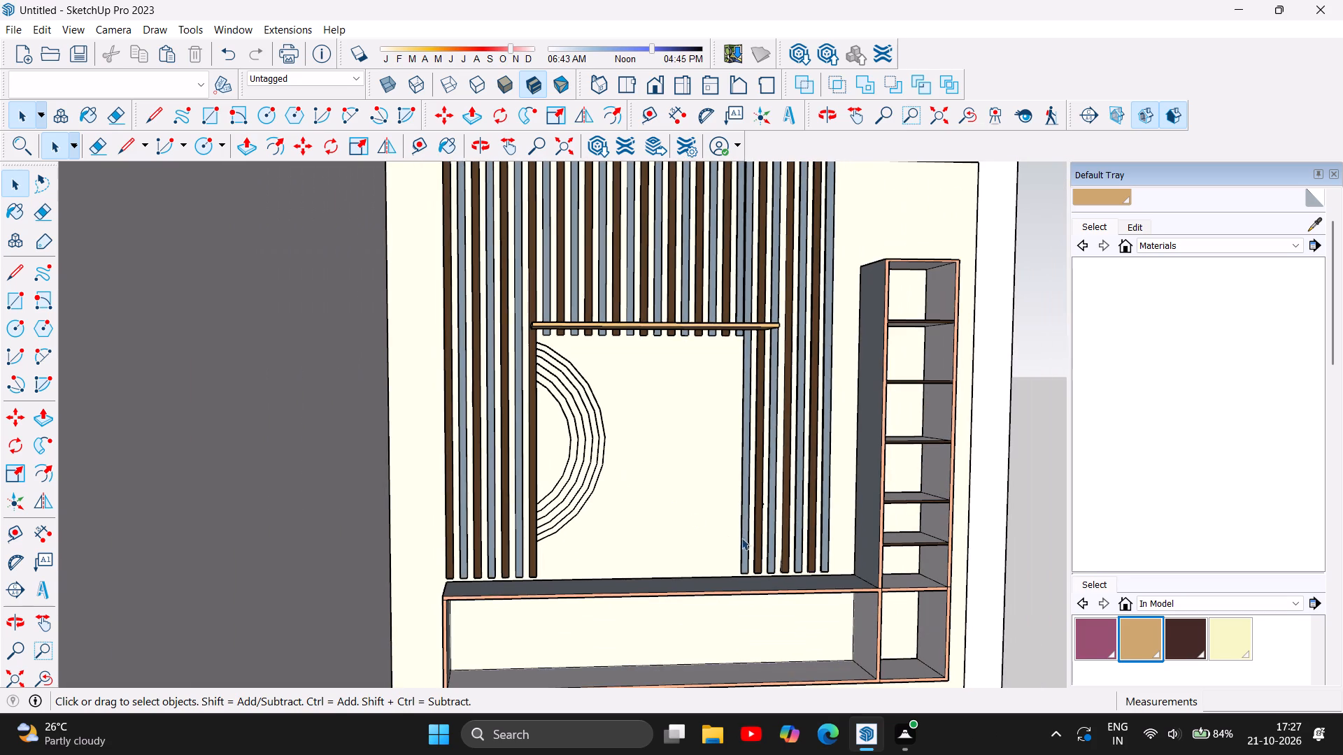
scroll(633, 394, "up", 2)
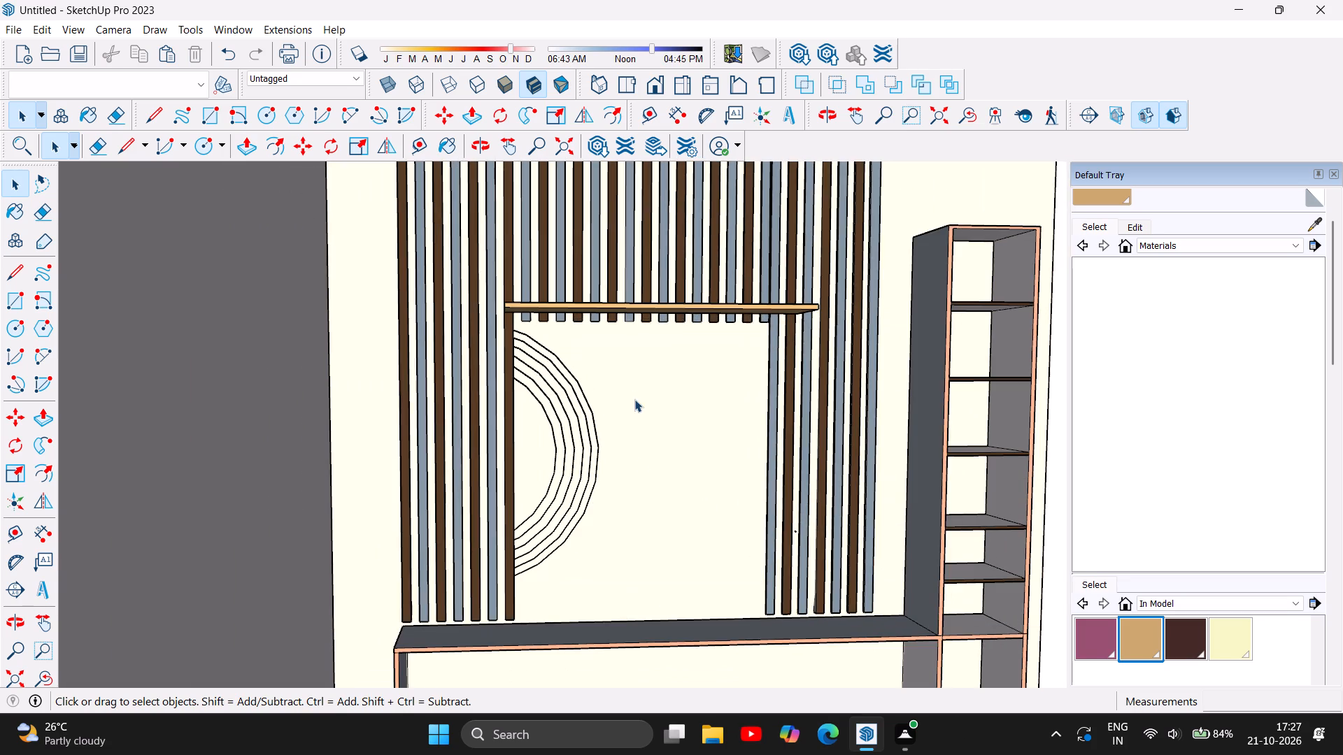
scroll(592, 510, "up", 2)
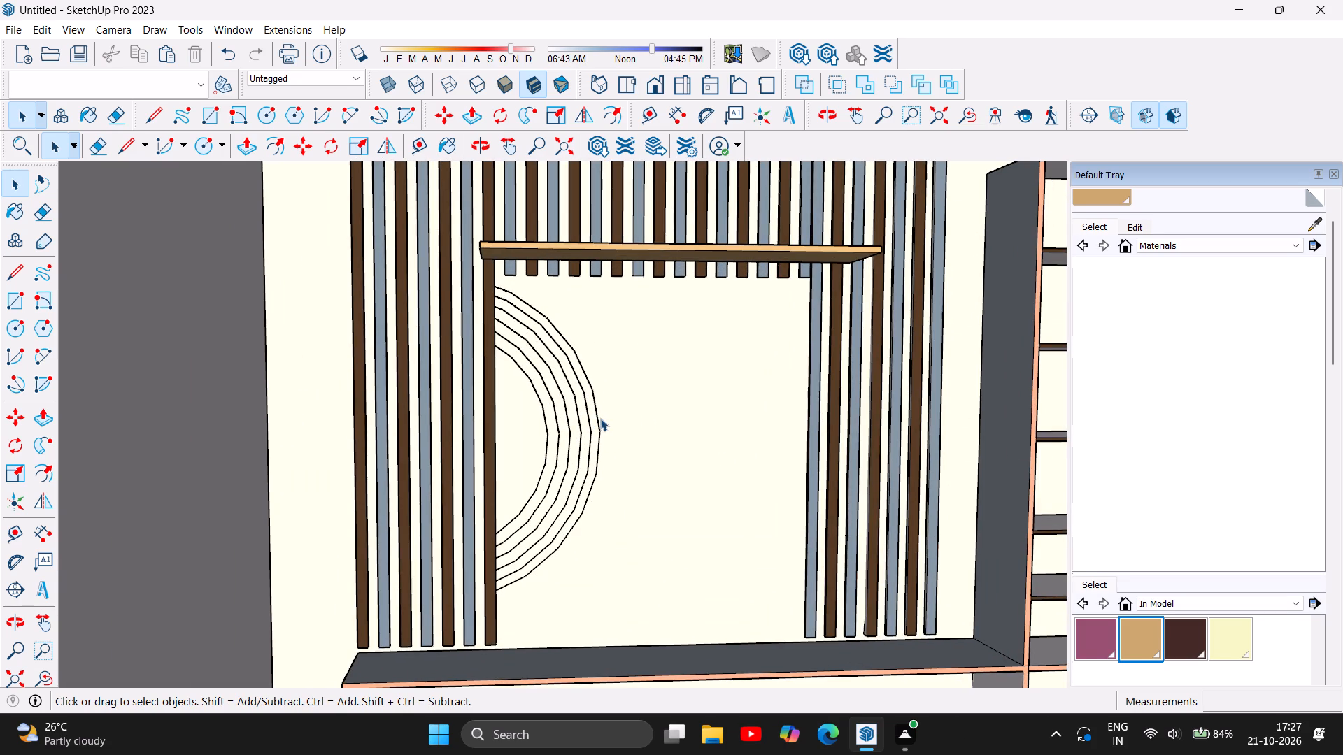
scroll(486, 436, "down", 6)
scroll(576, 412, "down", 2)
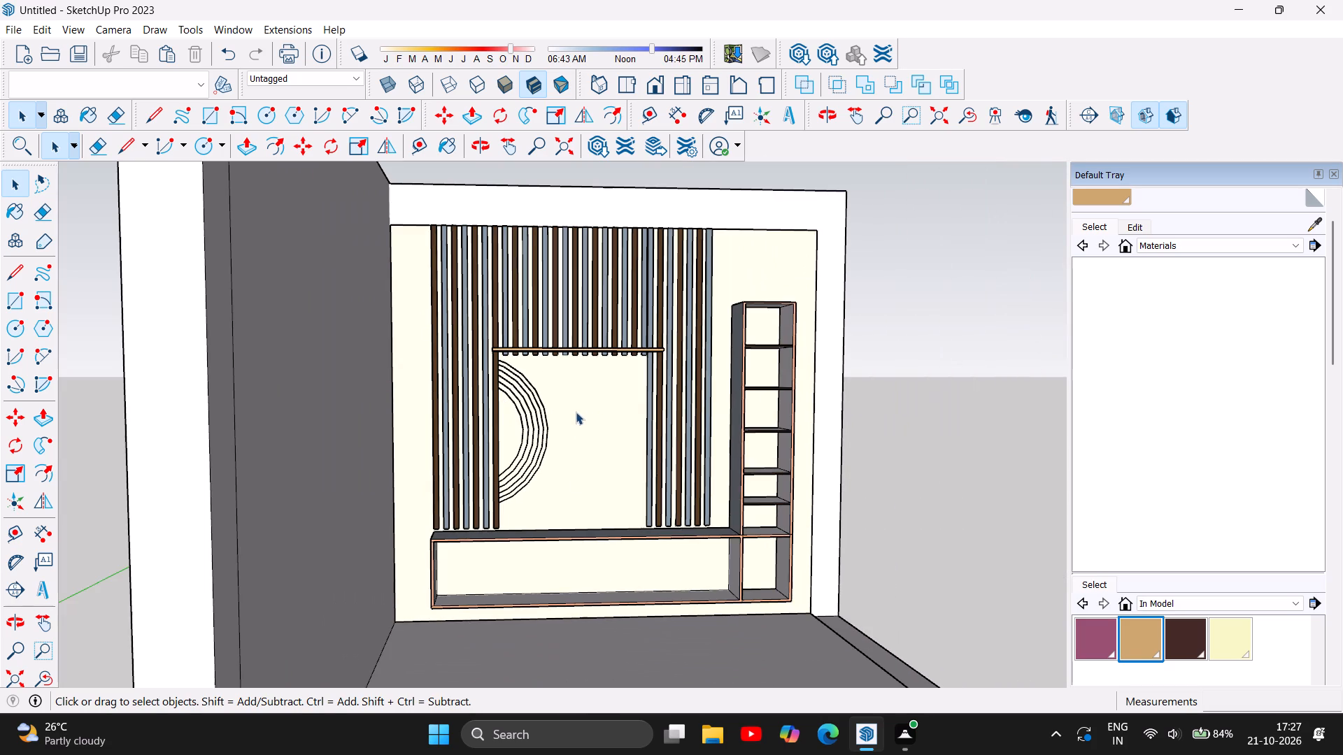
scroll(550, 492, "up", 2)
scroll(529, 397, "up", 2)
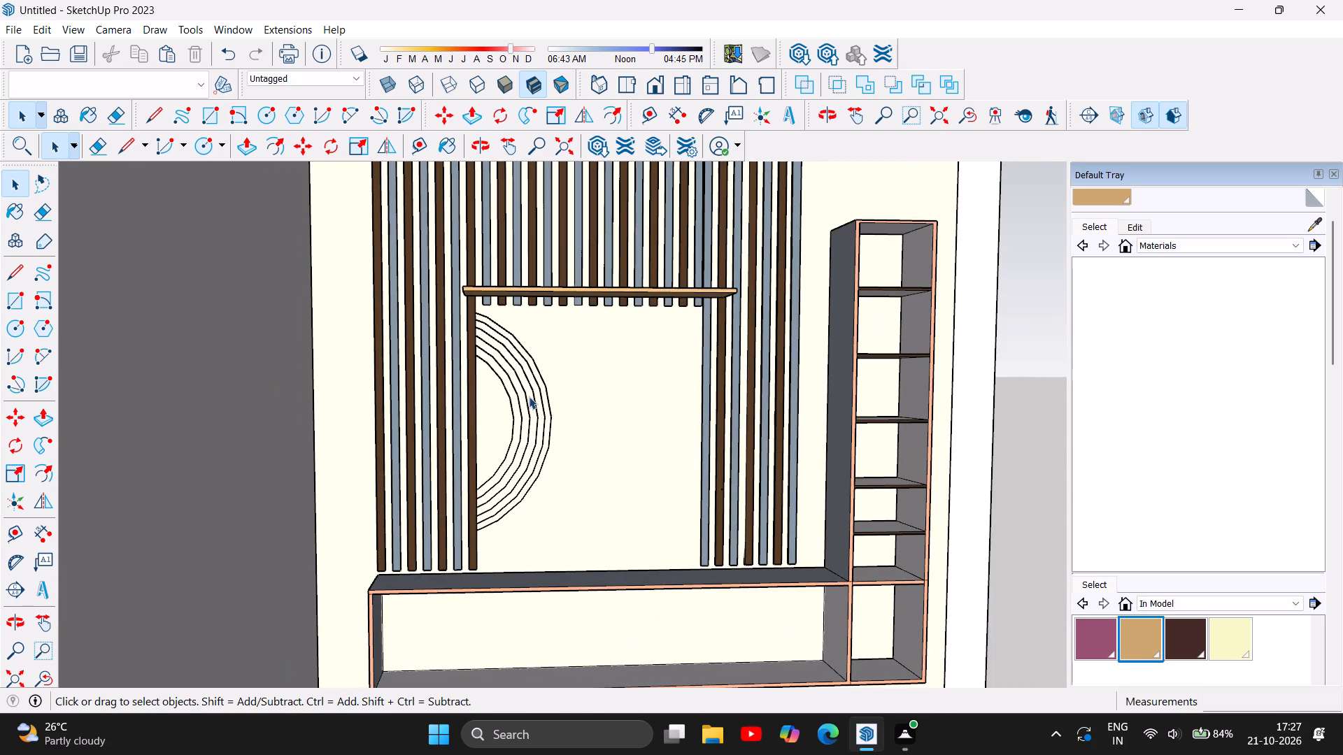
scroll(529, 396, "up", 3)
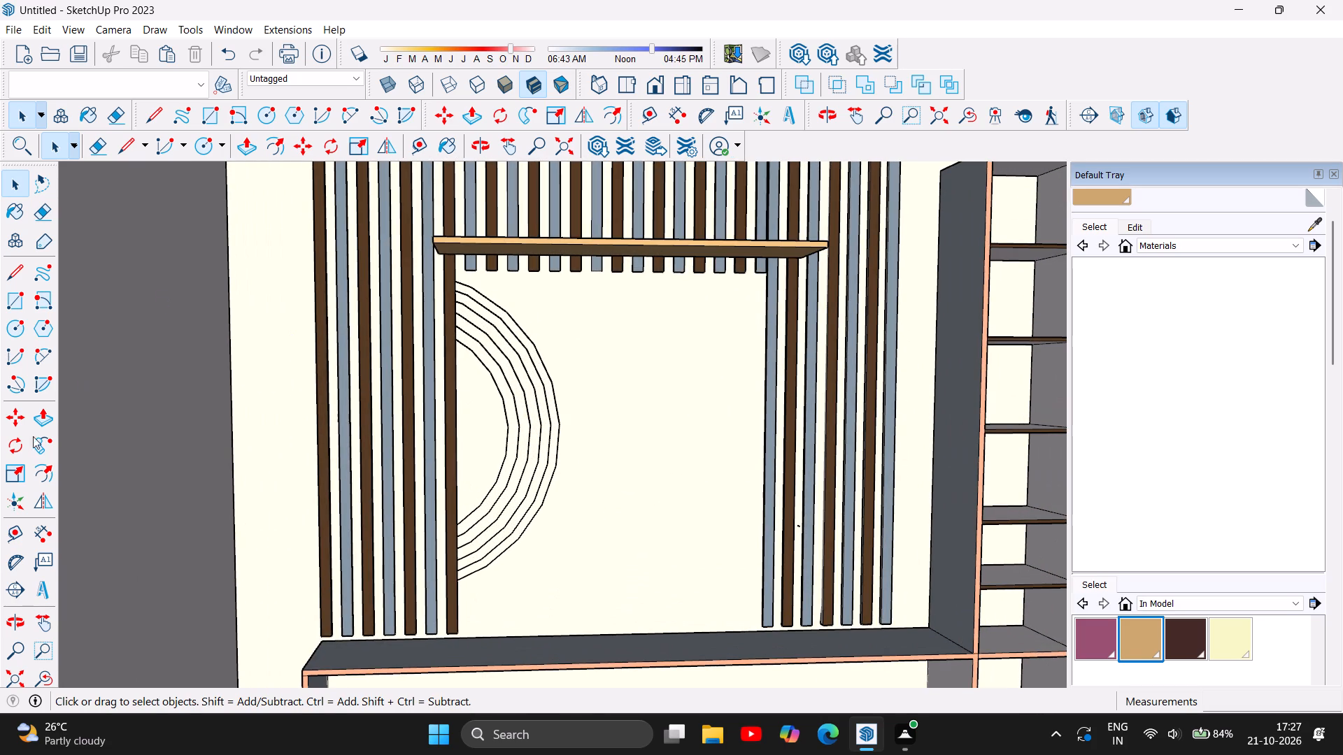
Add three further inward offsets from the innermost arc, spaced about 1 7/16", 1 5/8" and 1 1/4" apart.
left_click(43, 475)
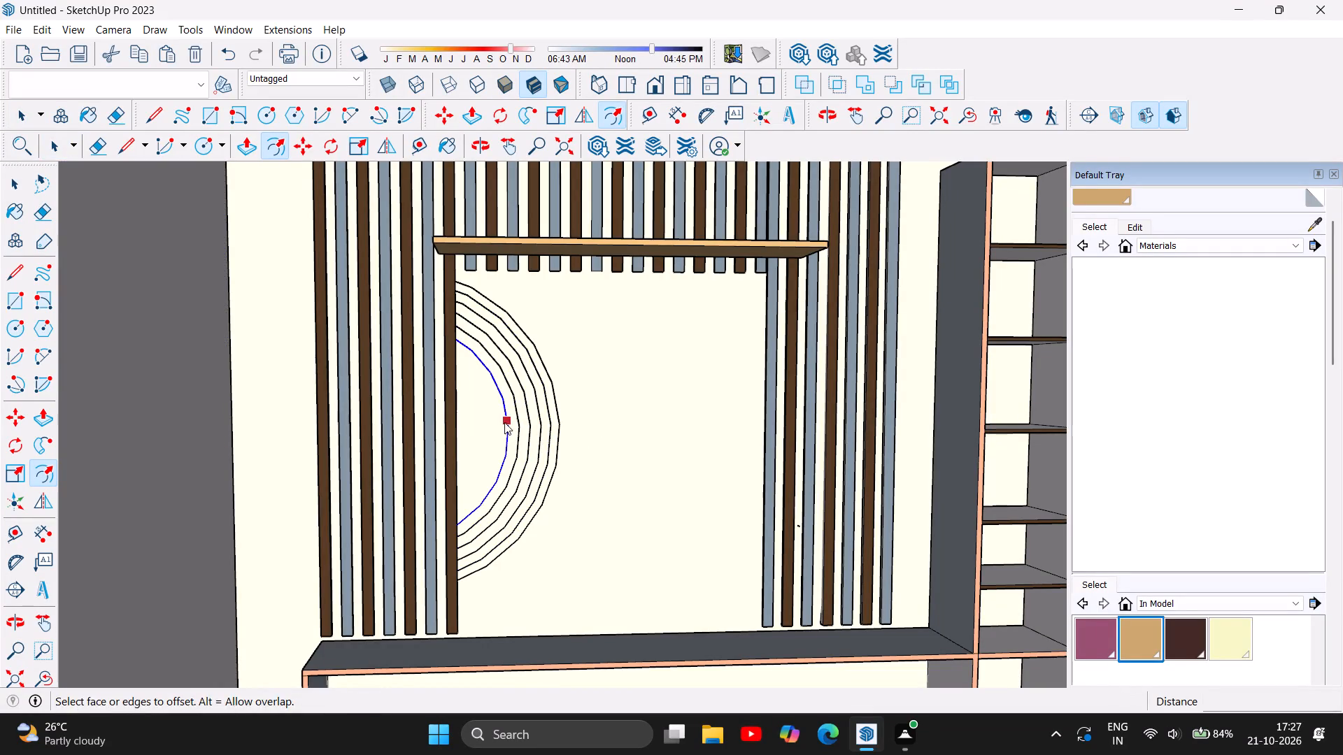
left_click(506, 422)
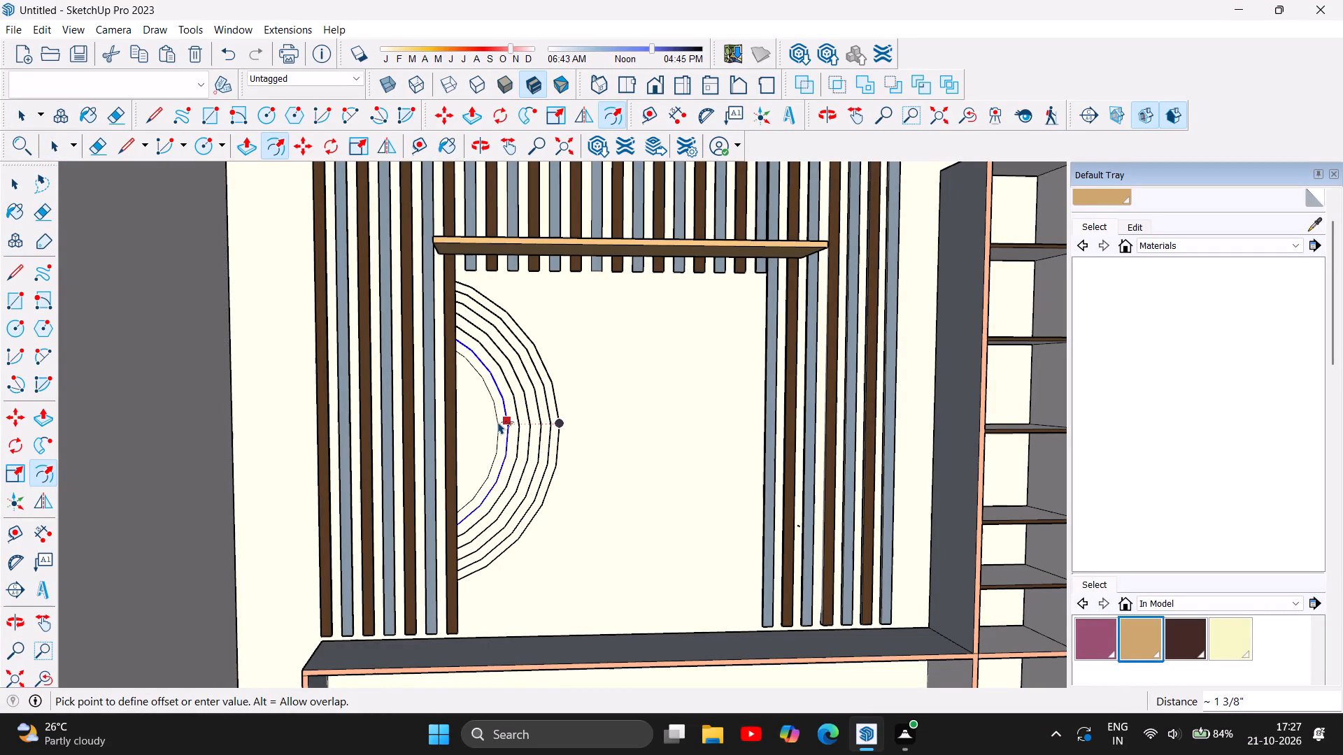
left_click(497, 422)
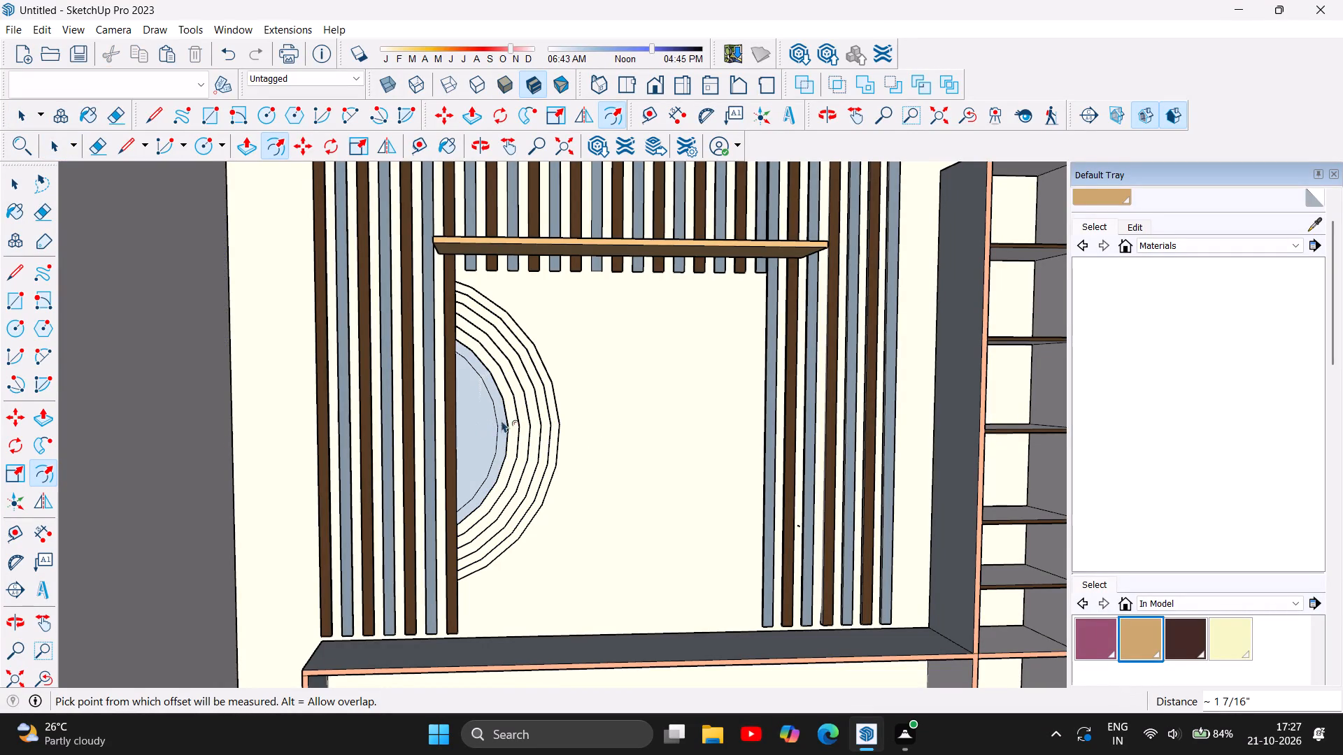
scroll(503, 420, "up", 1)
left_click(495, 411)
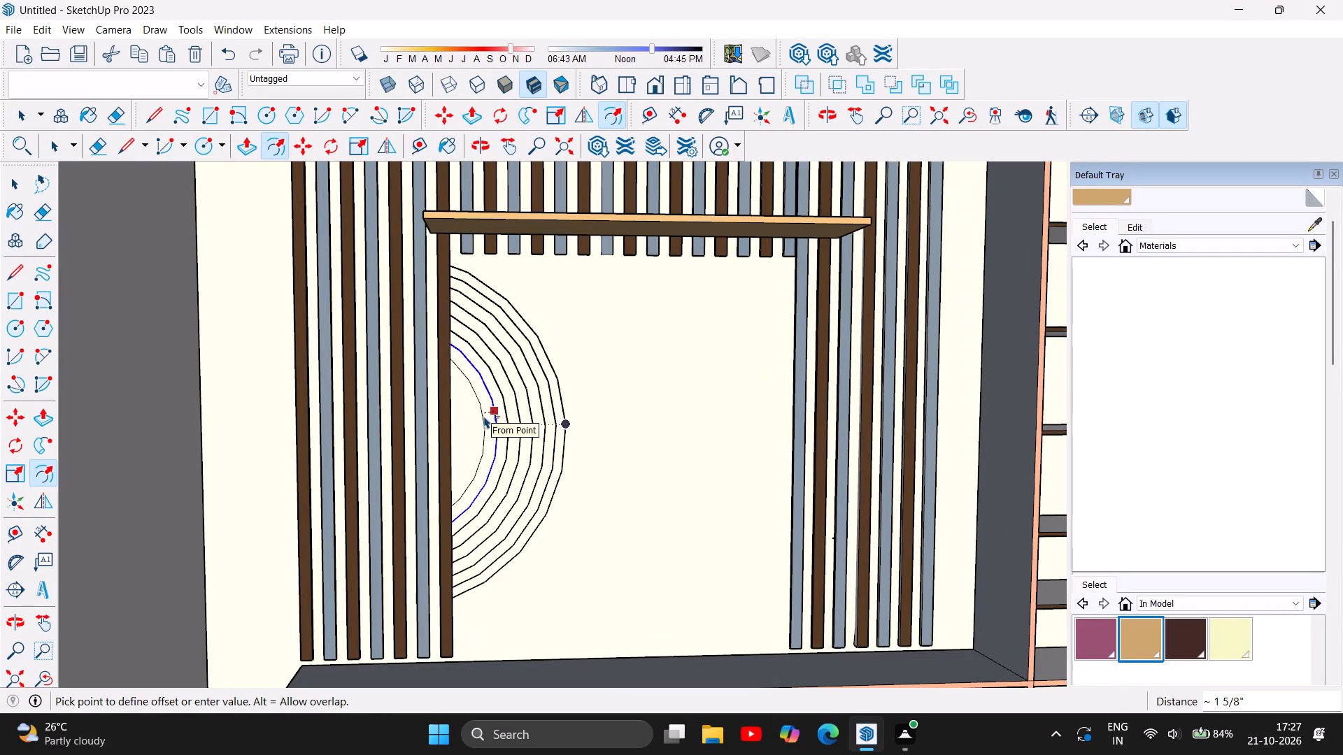
left_click(484, 416)
scroll(481, 415, "up", 4)
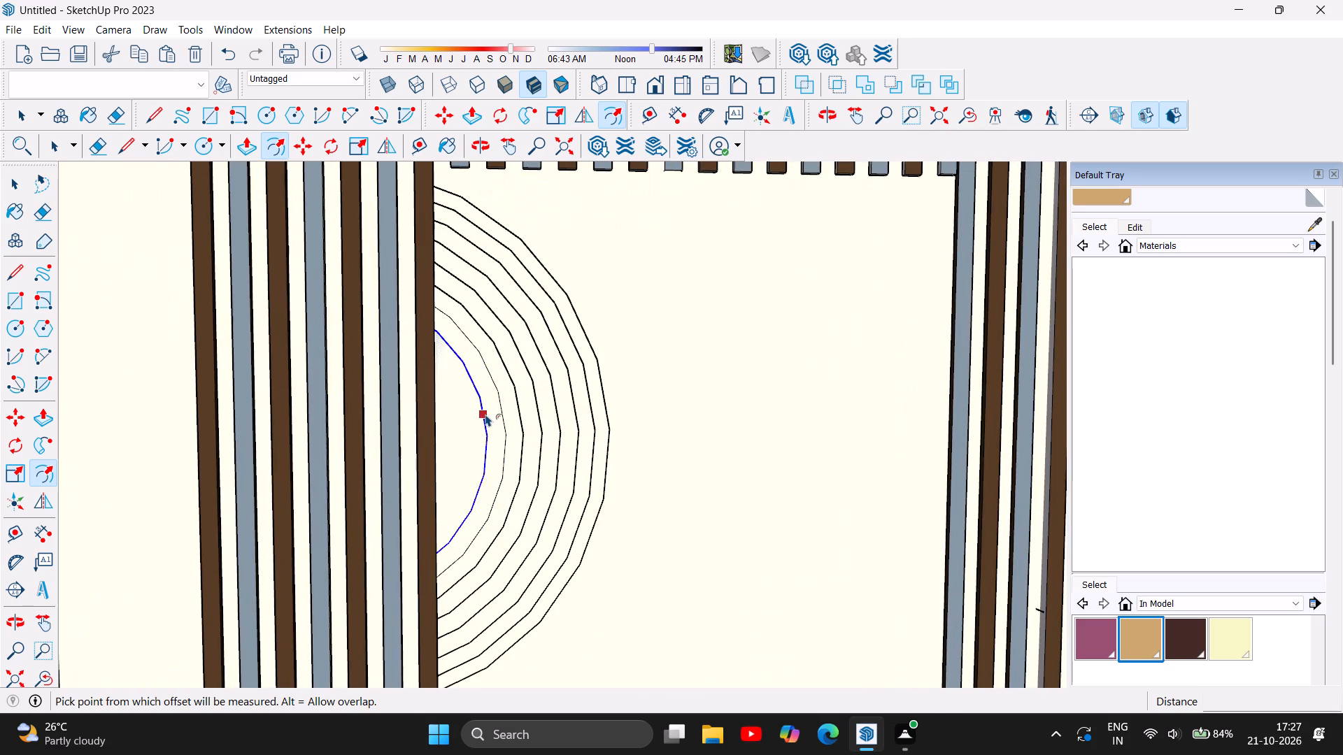
left_click(485, 414)
left_click(471, 417)
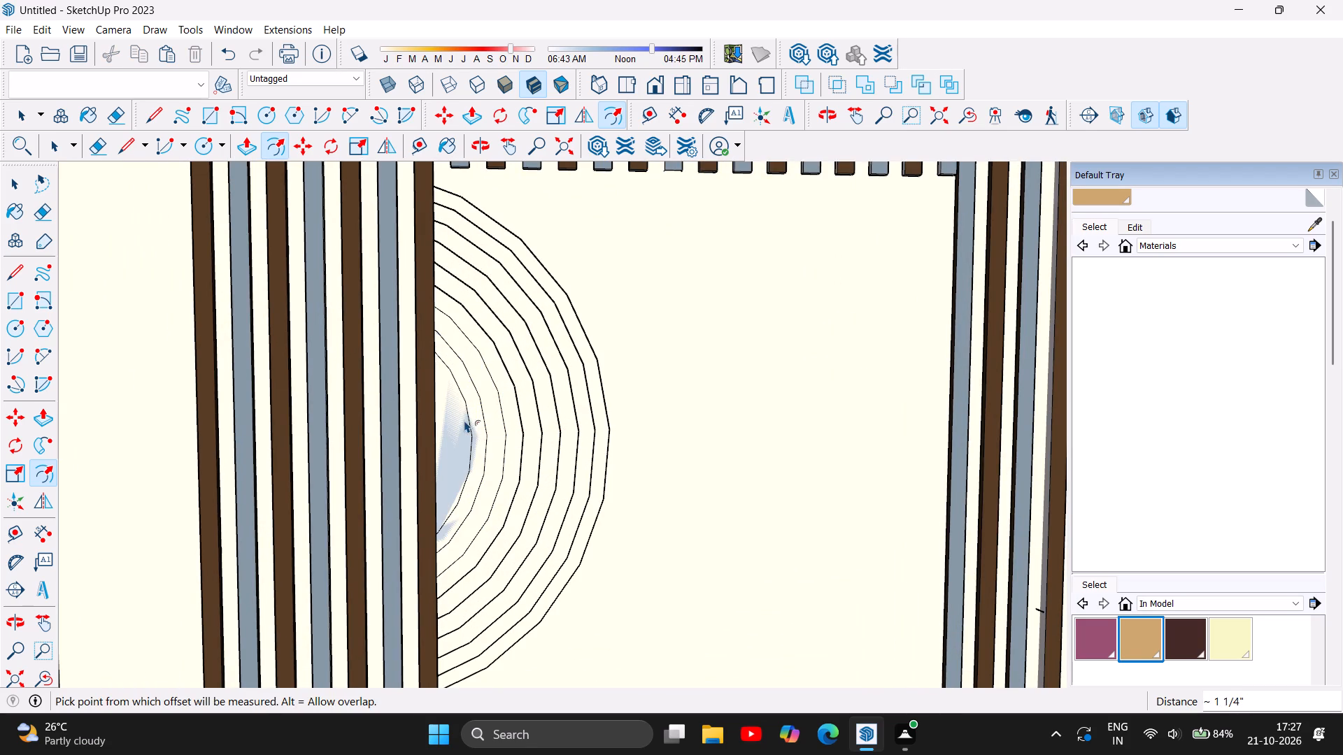
Offset the innermost arc inward about 1 5/16" to add one more concentric arc.
left_click(470, 418)
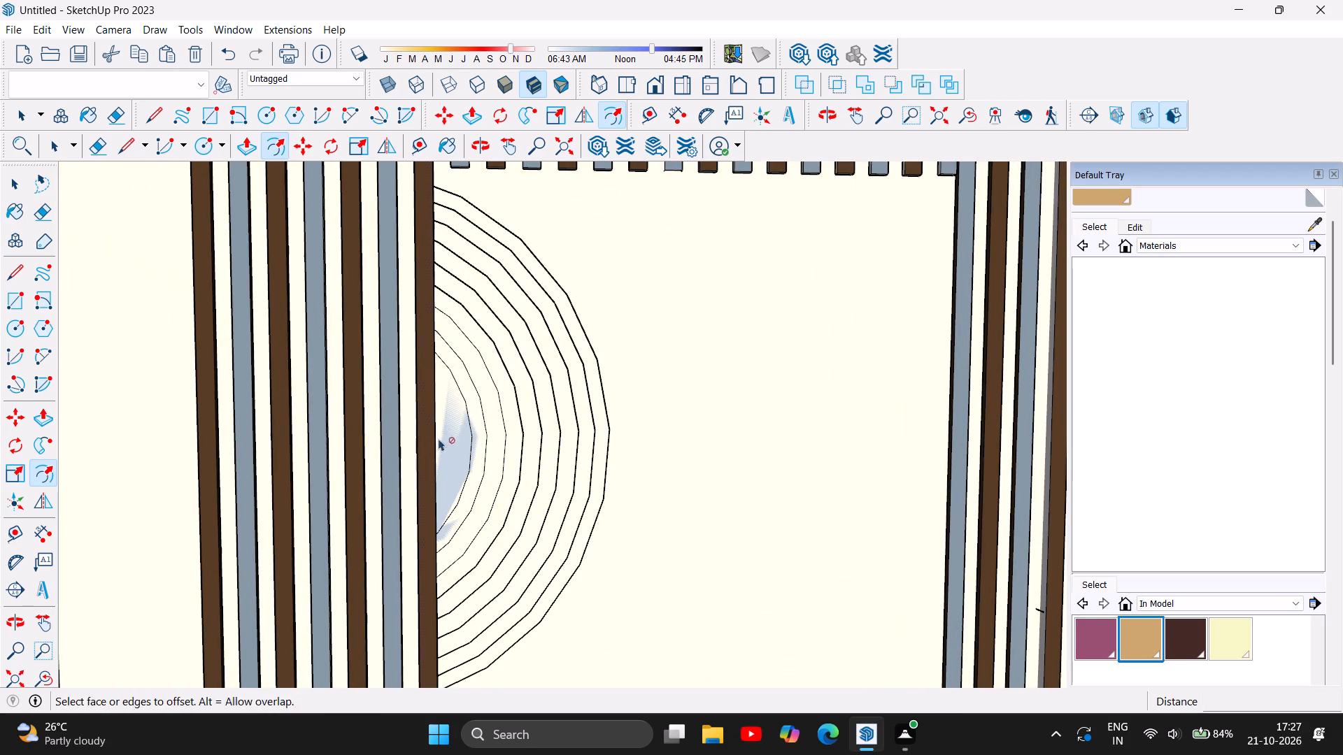
left_click(469, 417)
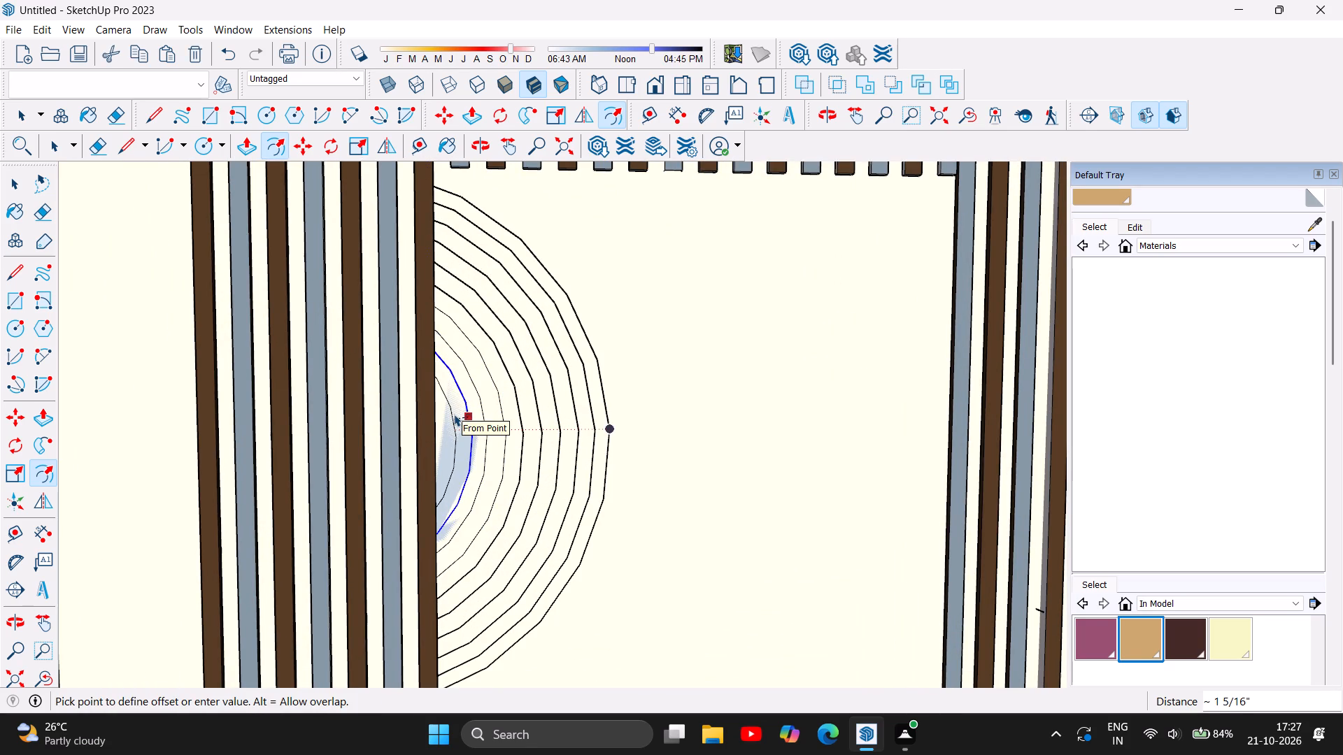
left_click(455, 414)
Examine the size and spacing of the concentric arcs against the whole TV wall unit.
scroll(669, 501, "down", 4)
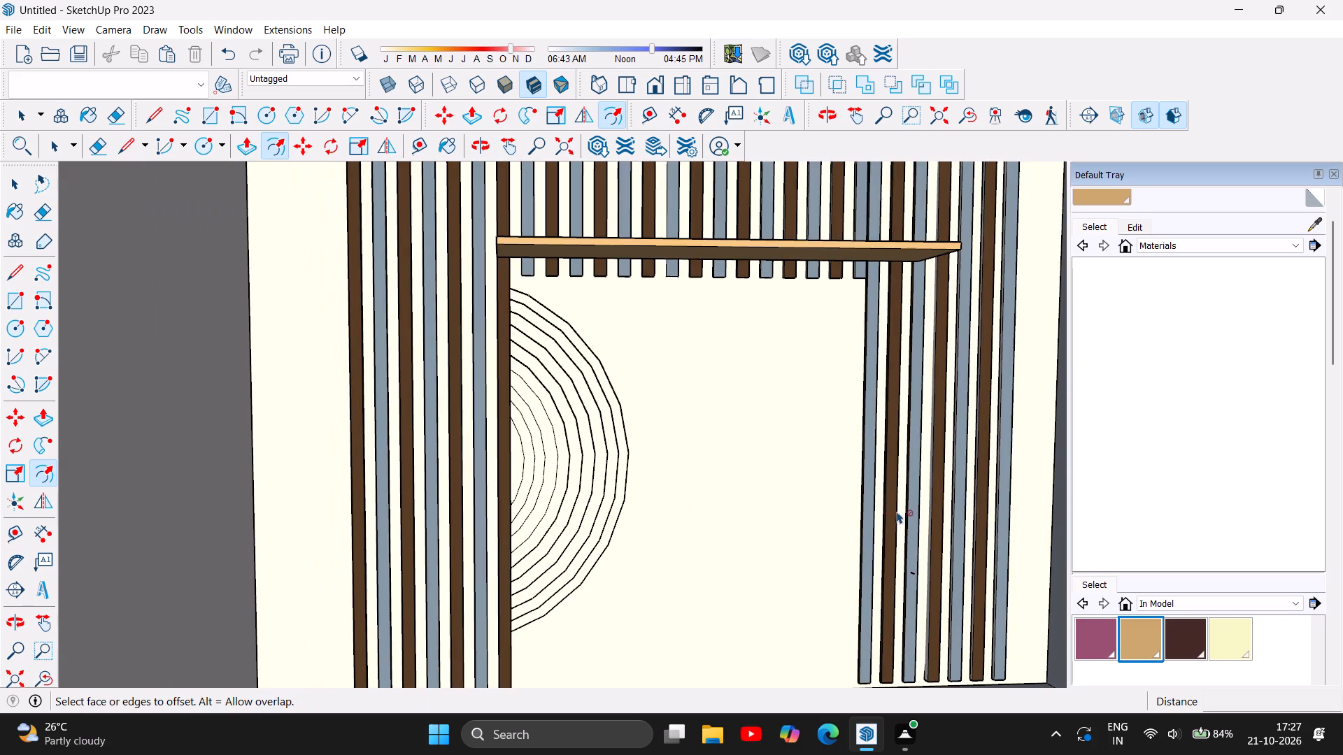
scroll(613, 310, "down", 4)
scroll(67, 321, "down", 6)
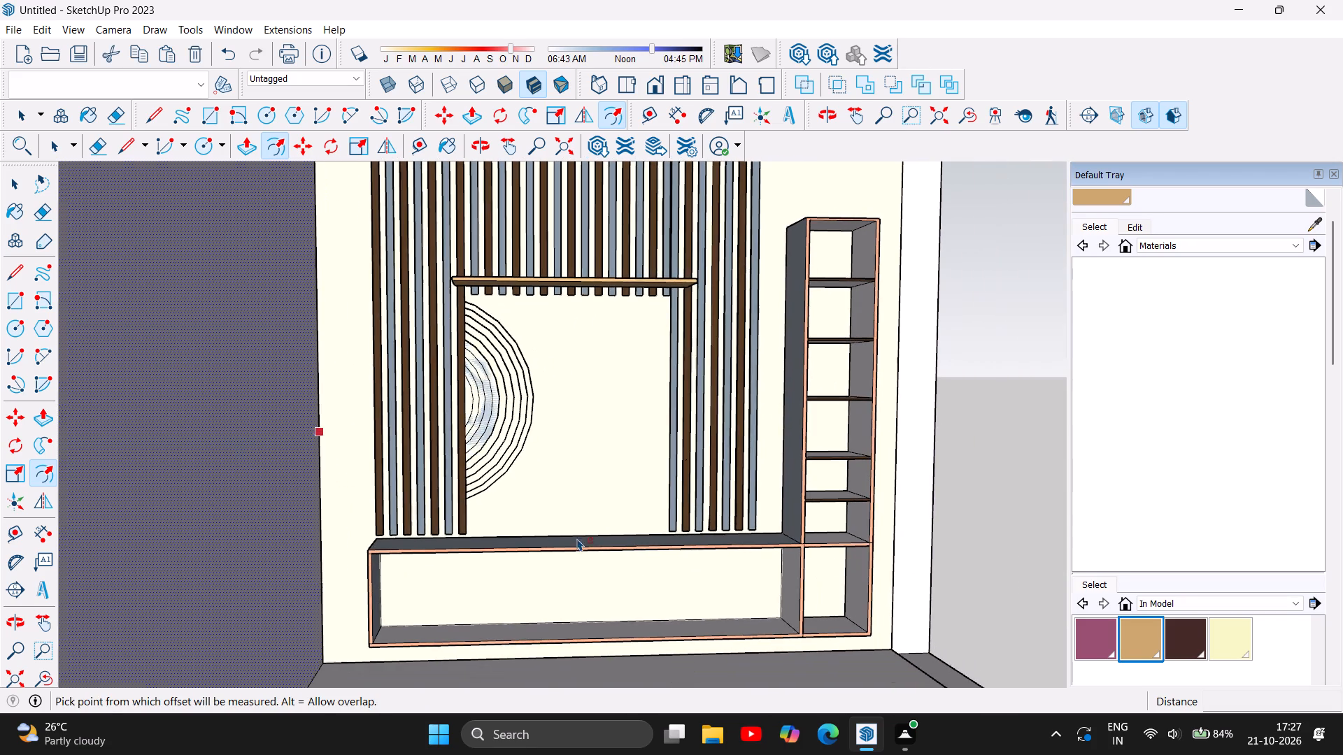
scroll(544, 345, "down", 5)
scroll(652, 419, "down", 4)
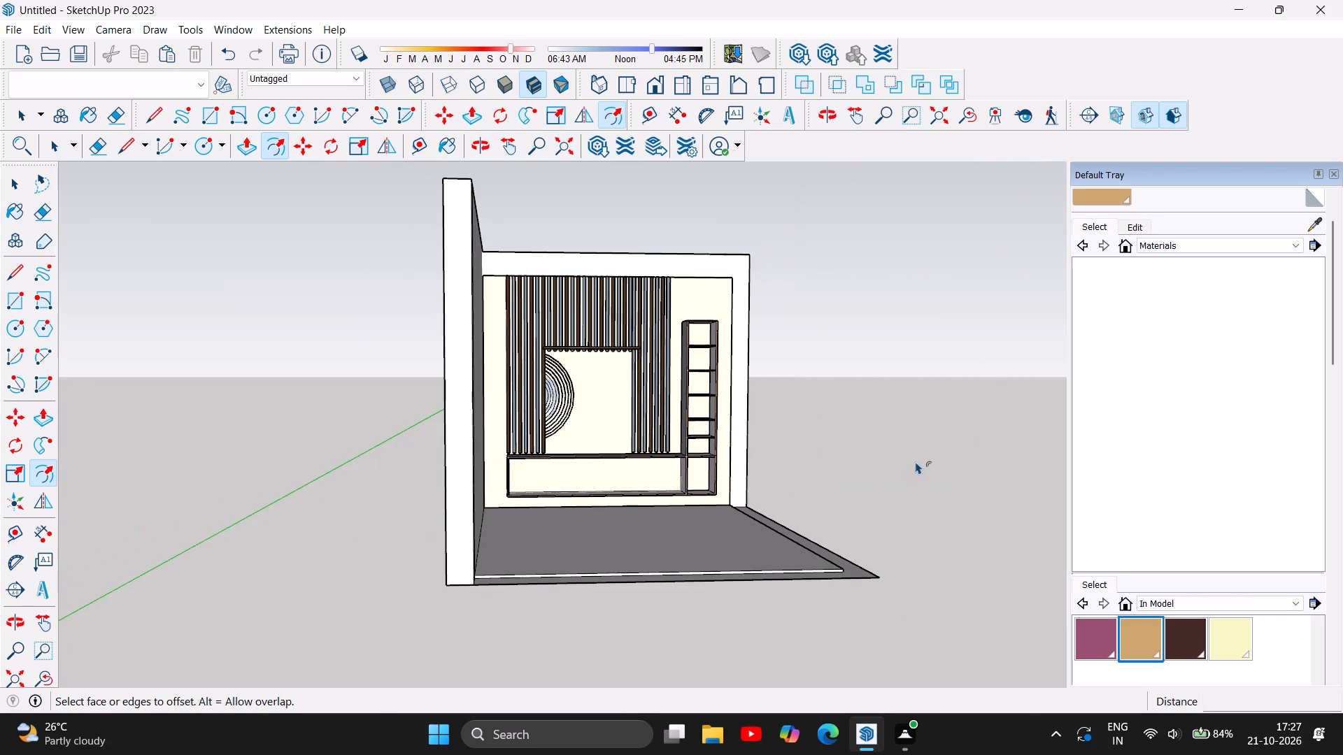
scroll(887, 297, "up", 4)
scroll(901, 314, "down", 3)
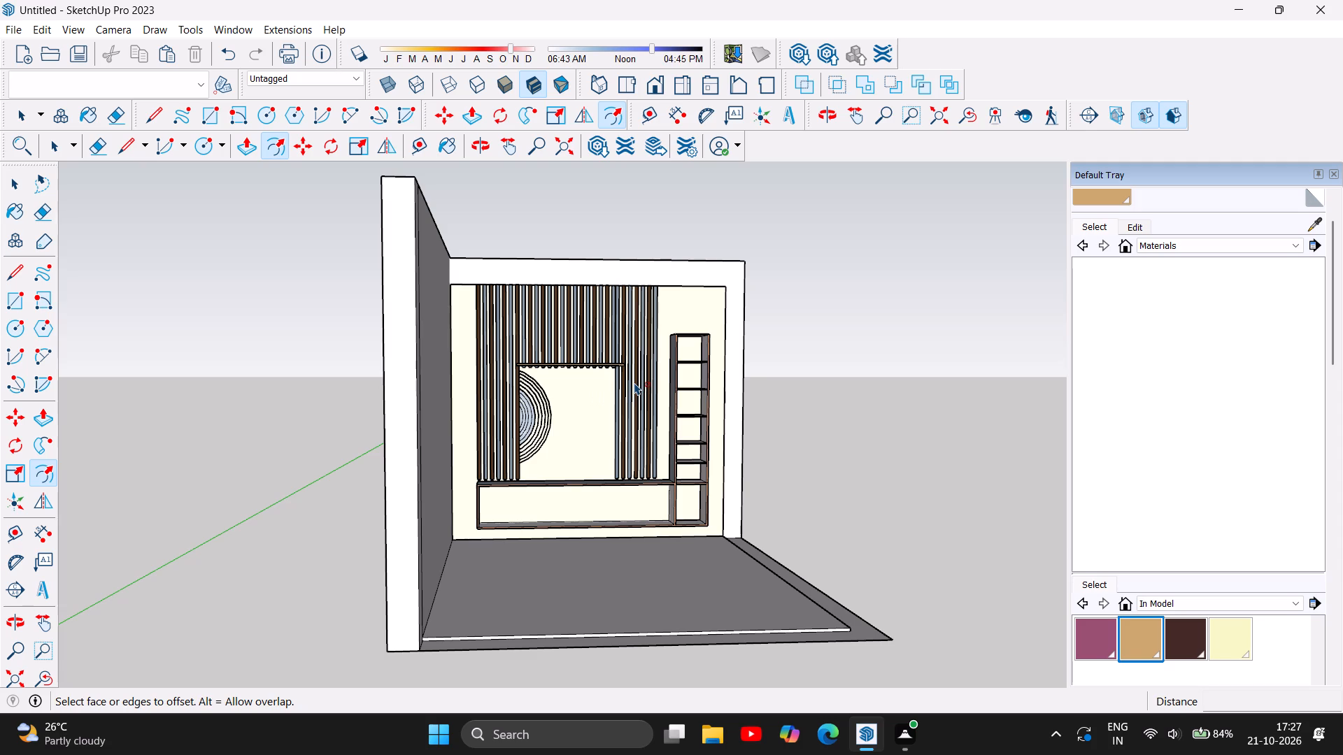
scroll(581, 459, "up", 5)
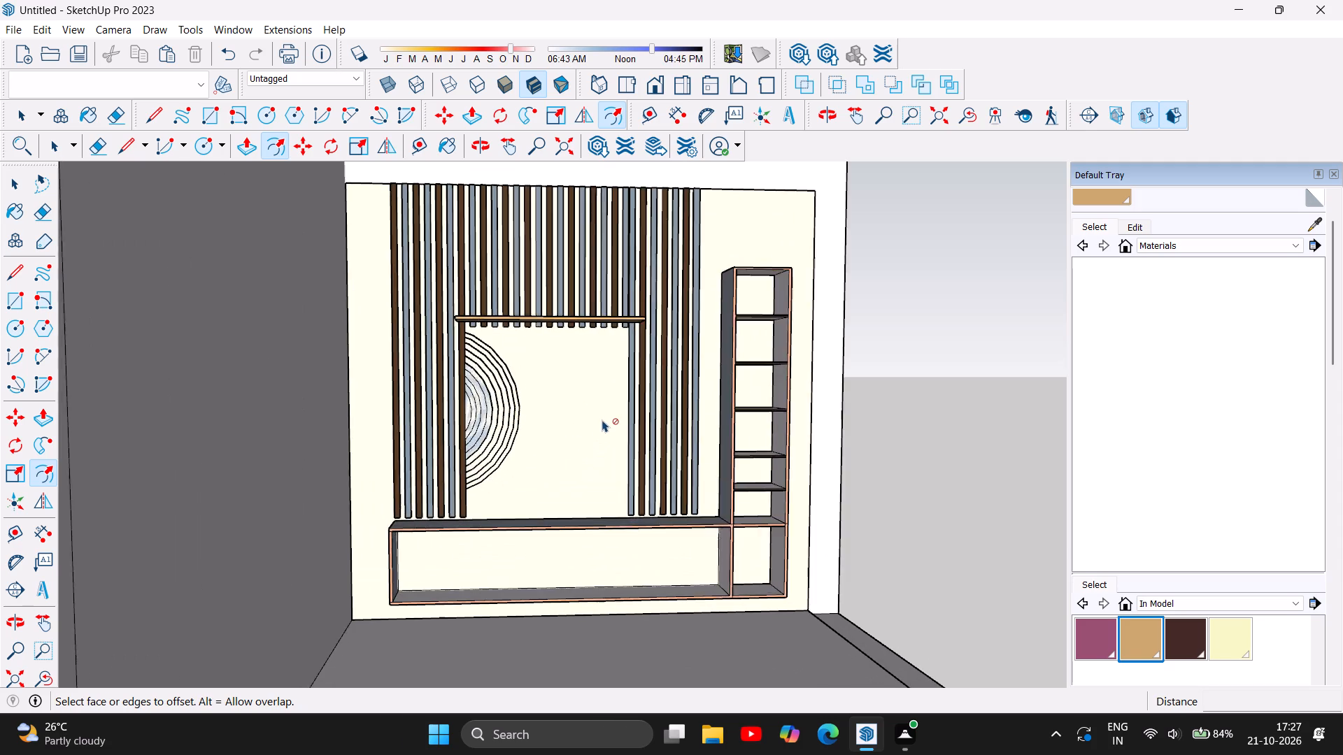
scroll(602, 419, "up", 3)
scroll(485, 386, "up", 2)
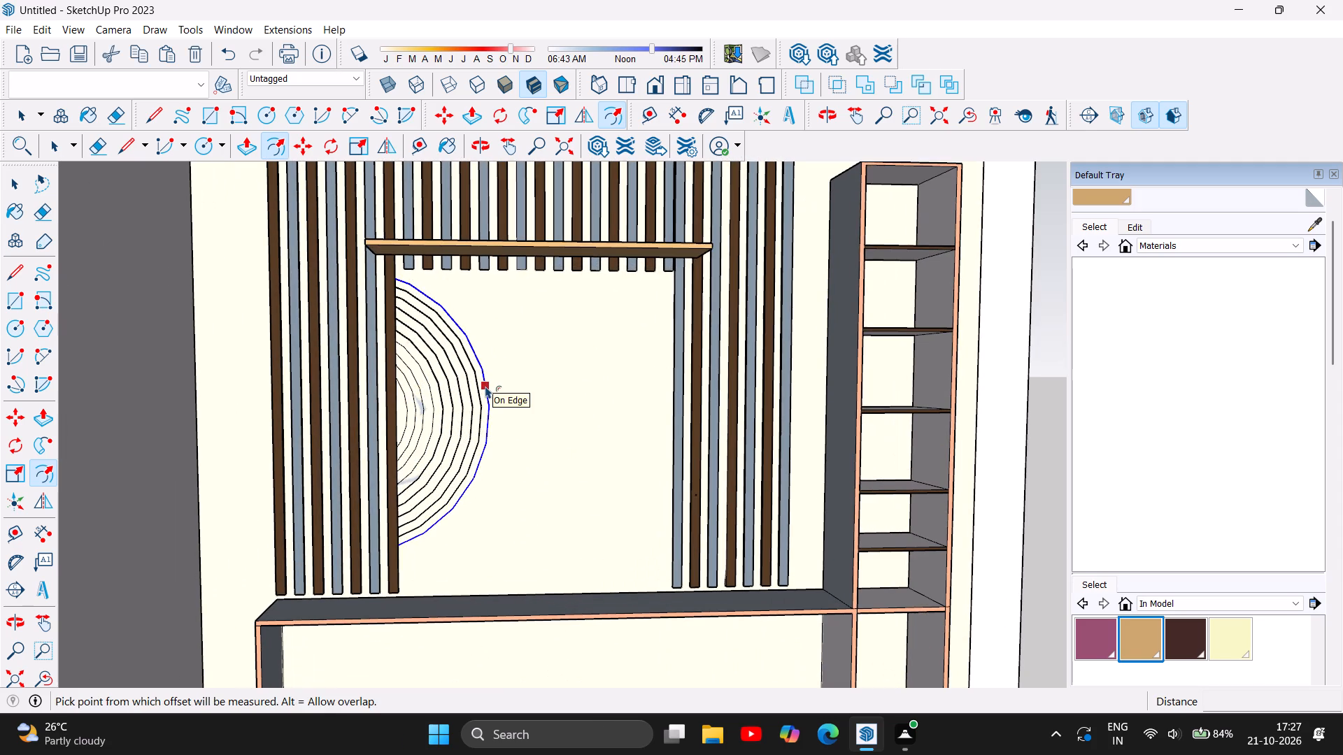
Offset the outermost arc outward about 1 1/8", and repeat that offset on the resulting arc to add a second one.
left_click(485, 386)
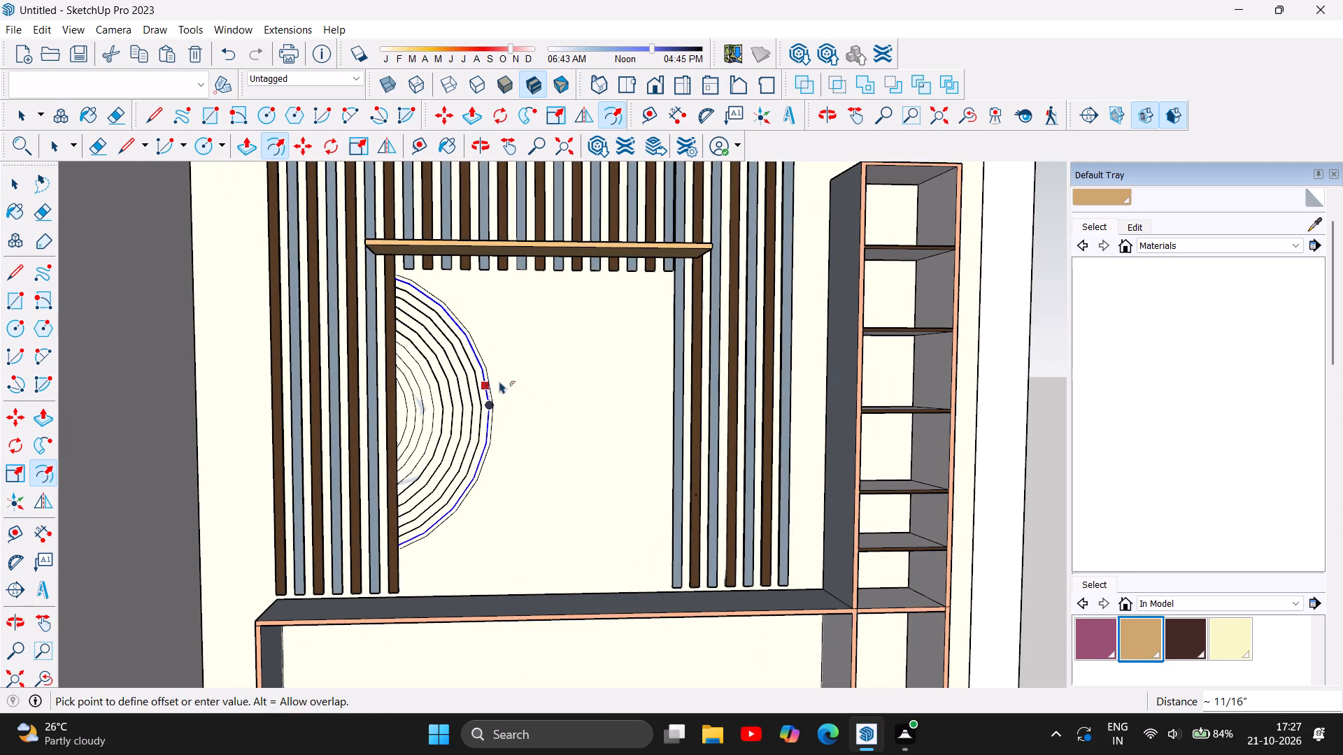
scroll(499, 383, "up", 5)
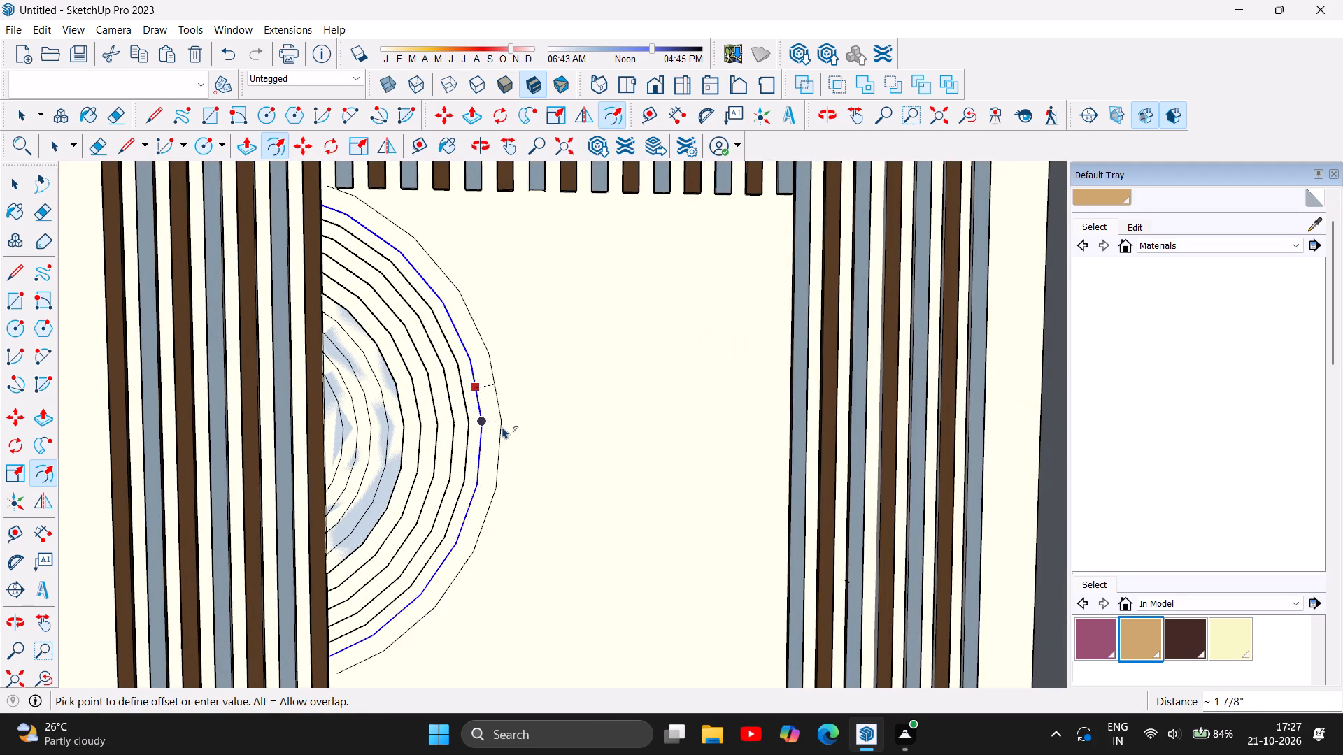
scroll(496, 424, "up", 5)
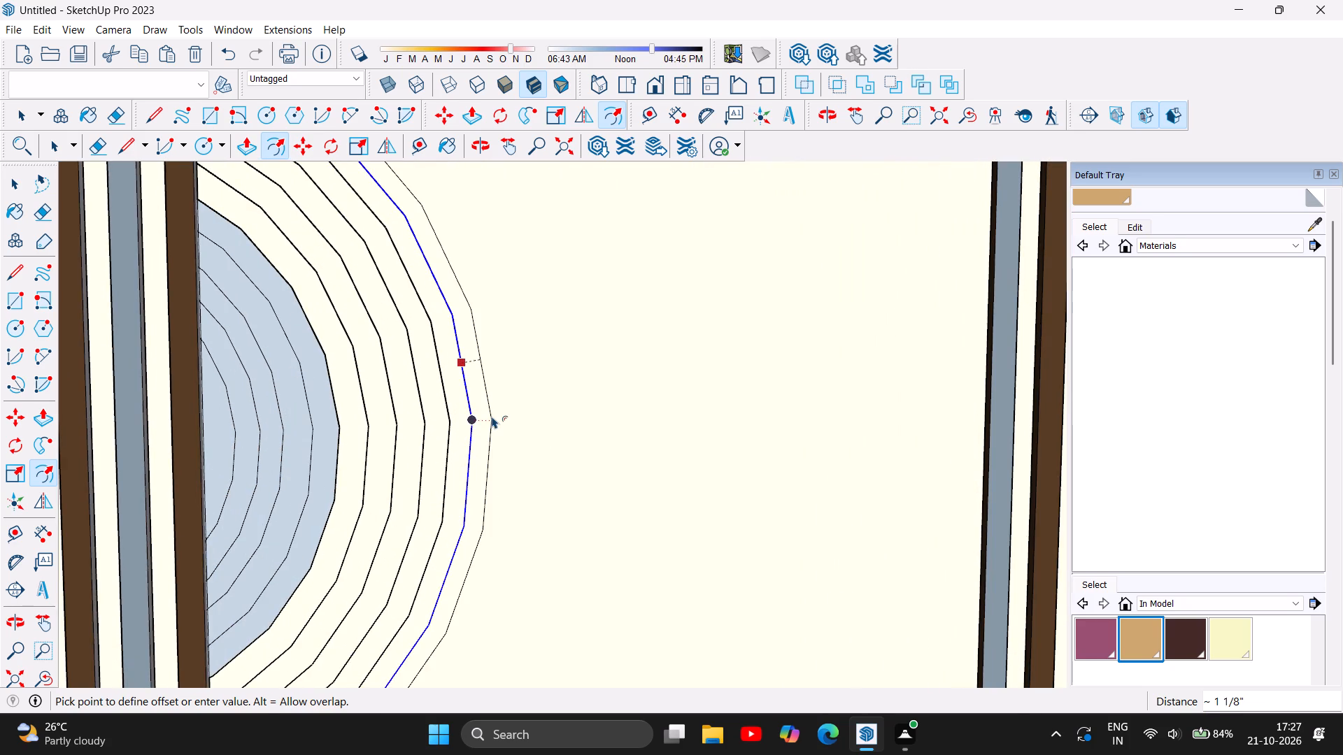
left_click(492, 416)
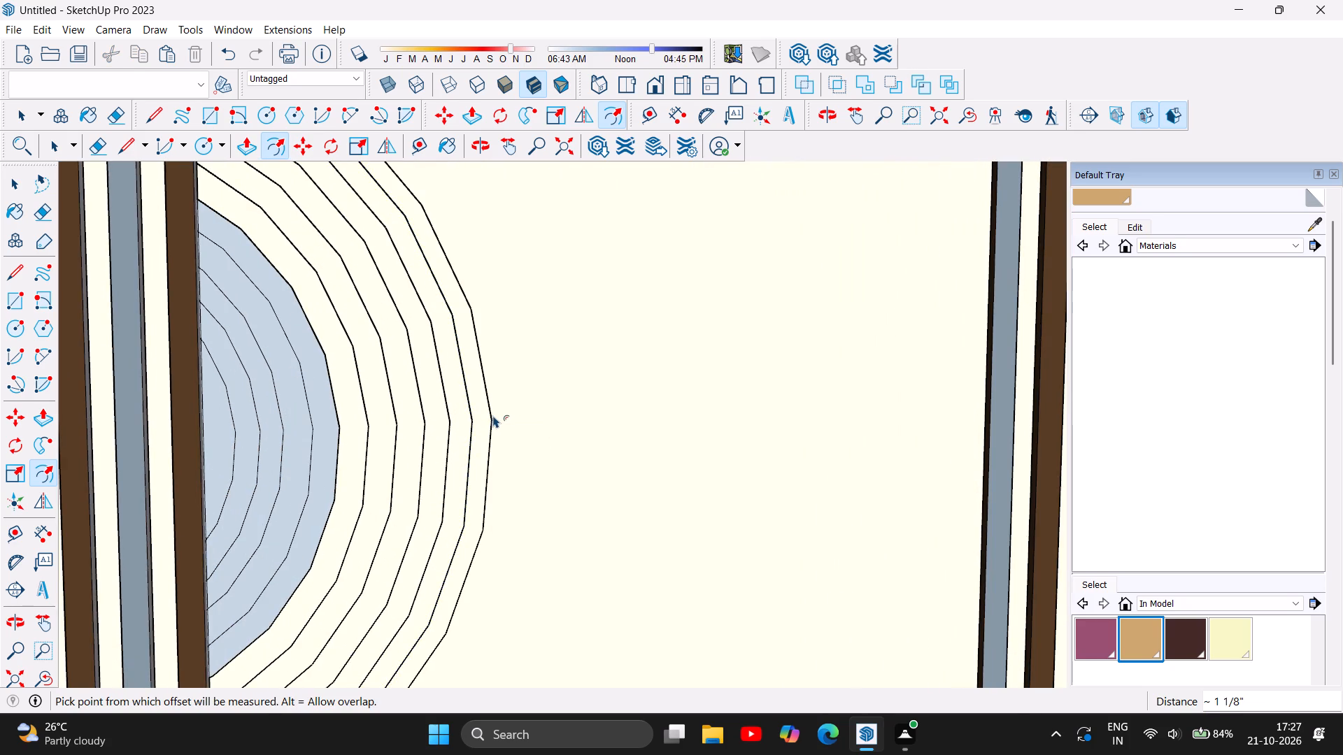
left_click(493, 415)
left_click(495, 419)
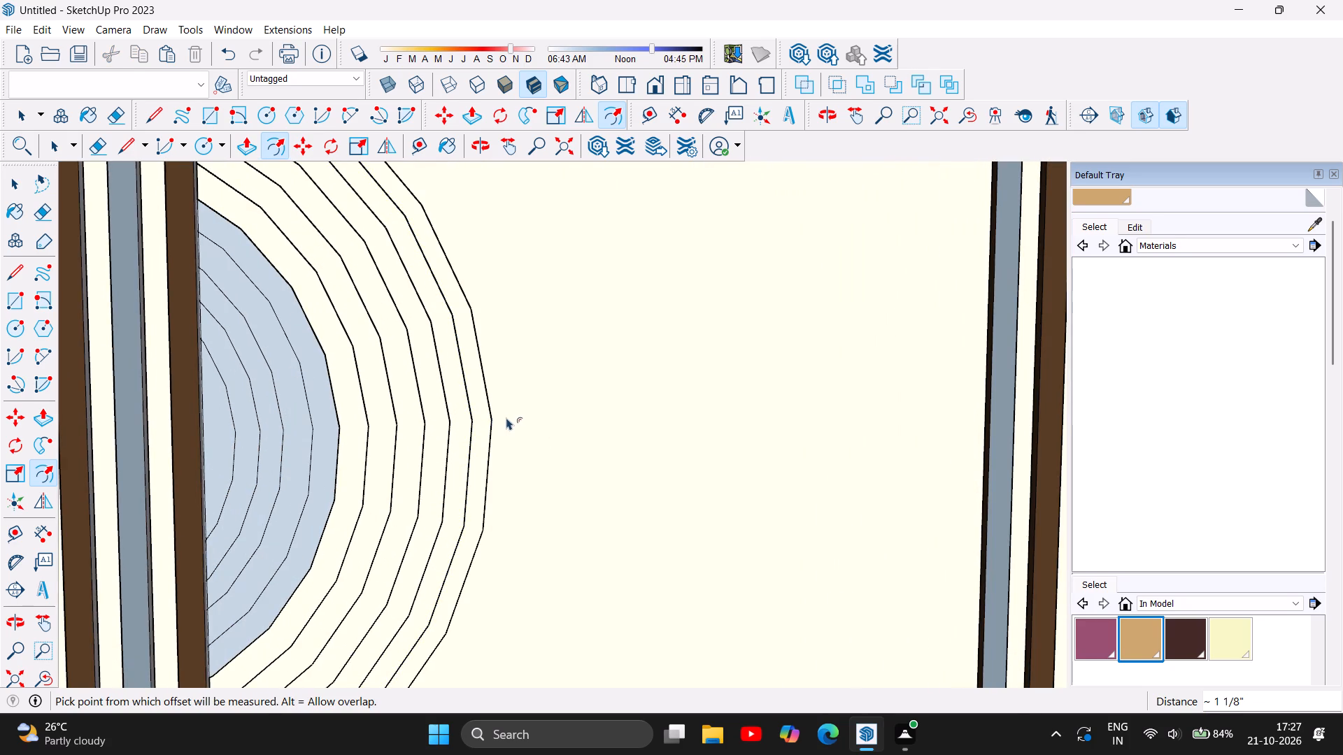
left_click(490, 413)
double_click(491, 413)
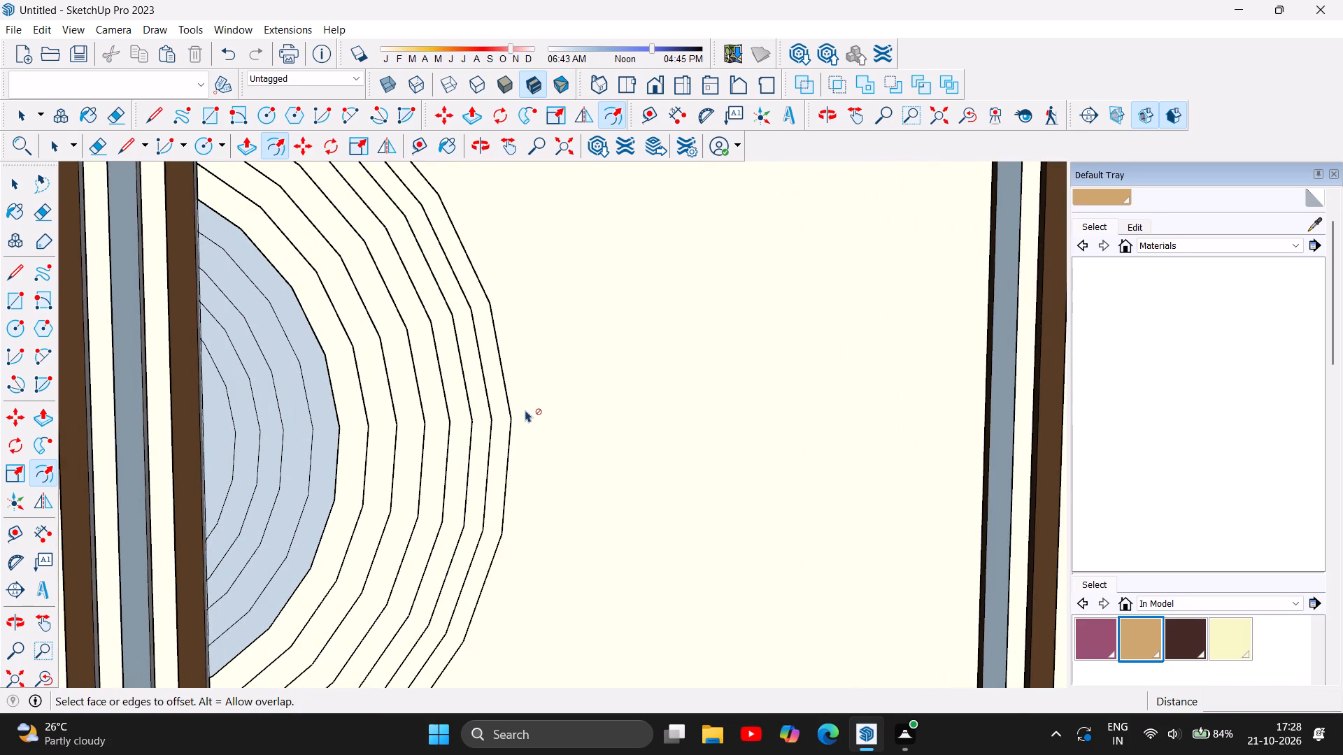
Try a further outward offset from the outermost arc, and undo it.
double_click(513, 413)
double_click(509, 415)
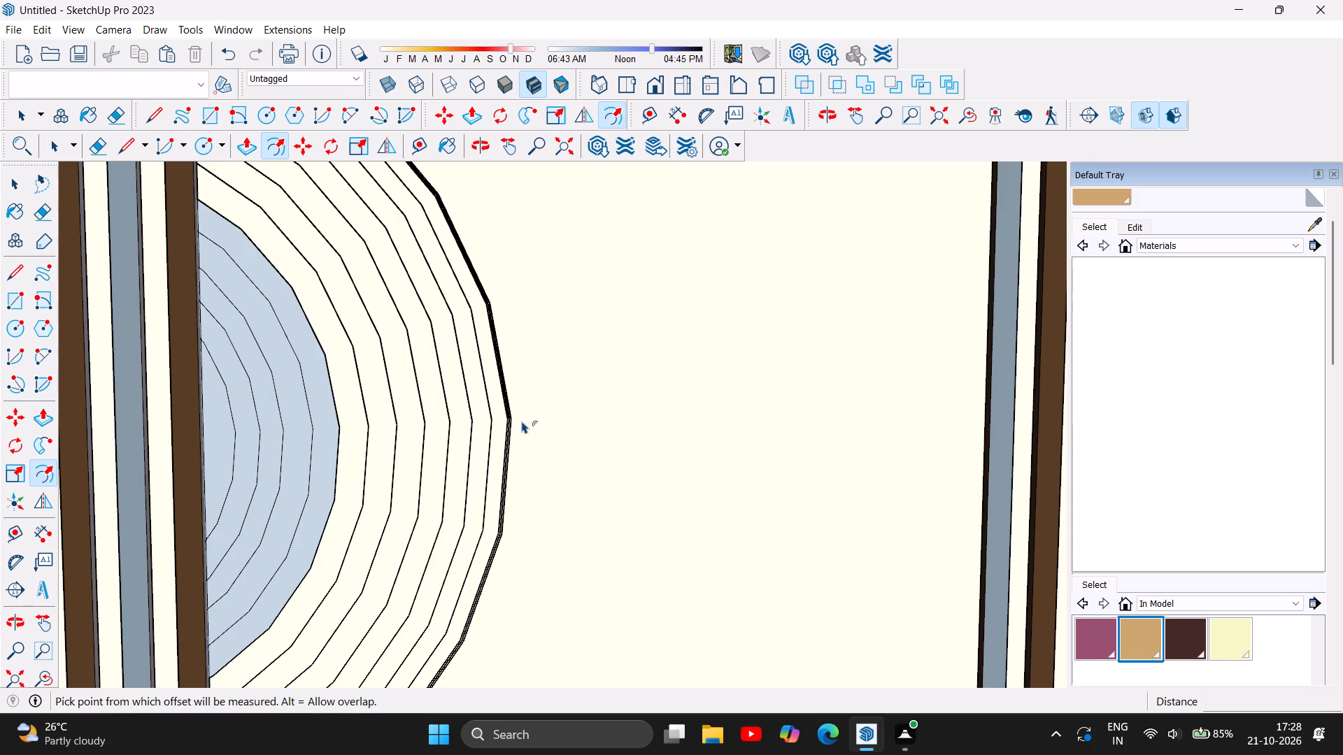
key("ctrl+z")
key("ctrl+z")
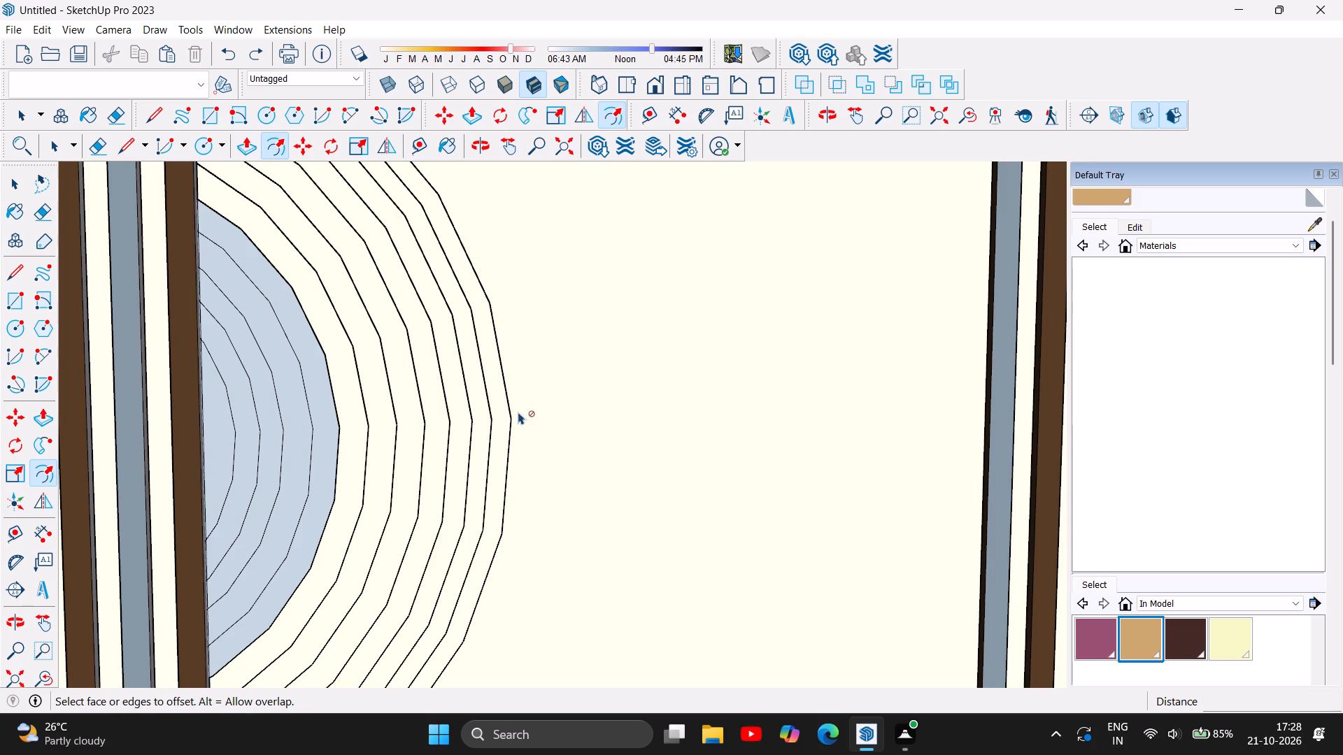
Offset the outermost arc outward about 1 3/8" to add a third outer arc.
left_click(512, 412)
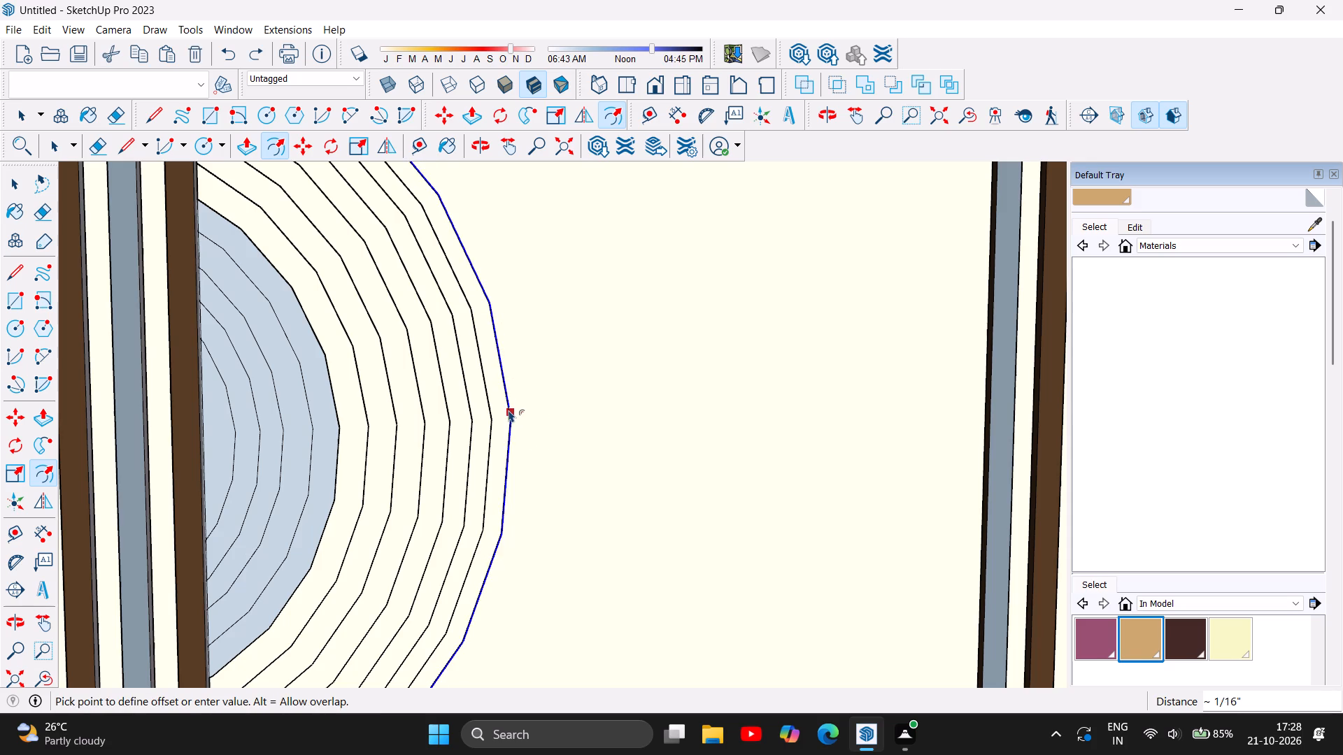
left_click(535, 410)
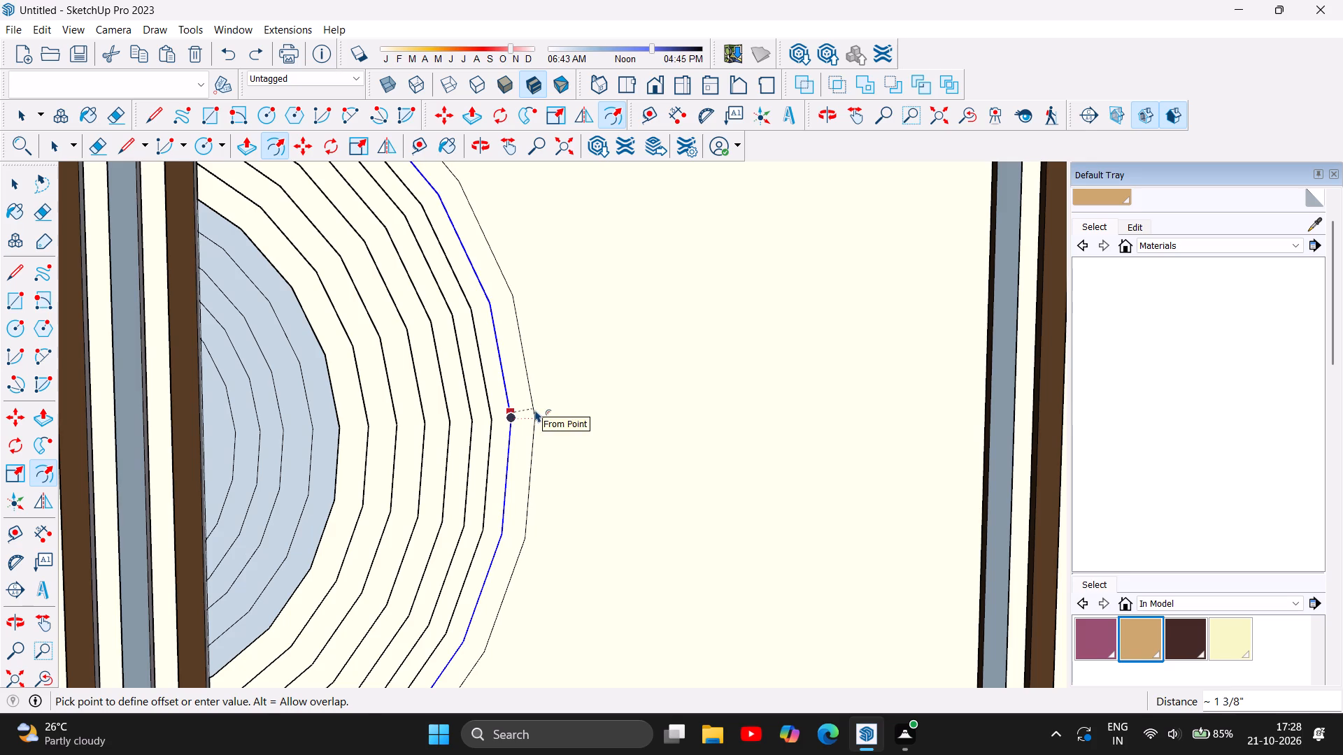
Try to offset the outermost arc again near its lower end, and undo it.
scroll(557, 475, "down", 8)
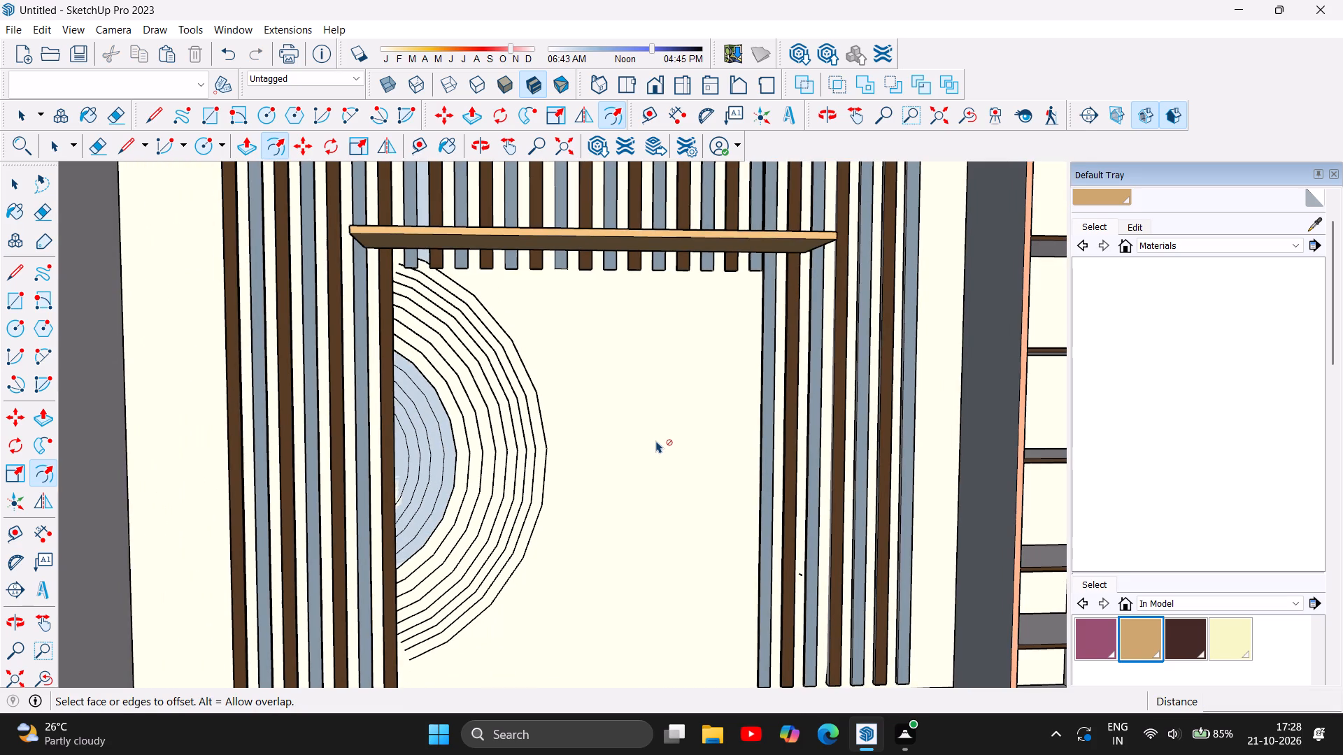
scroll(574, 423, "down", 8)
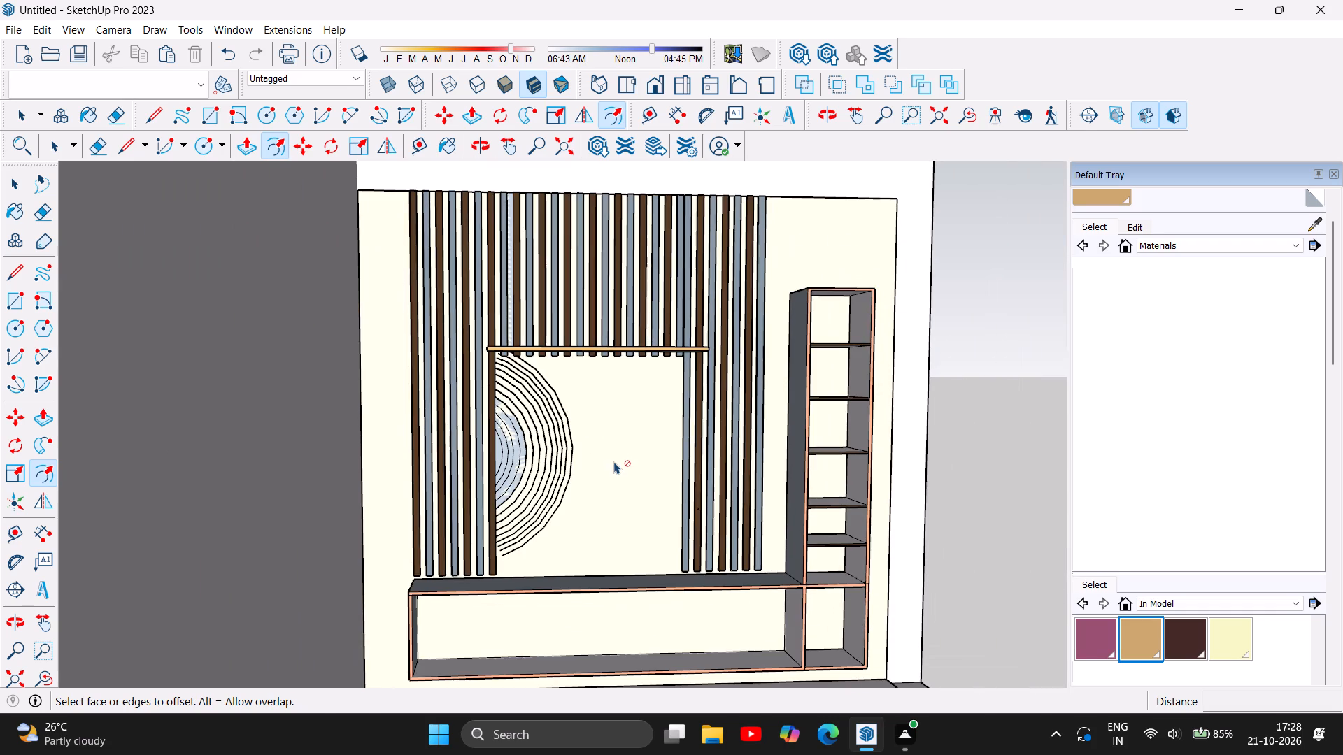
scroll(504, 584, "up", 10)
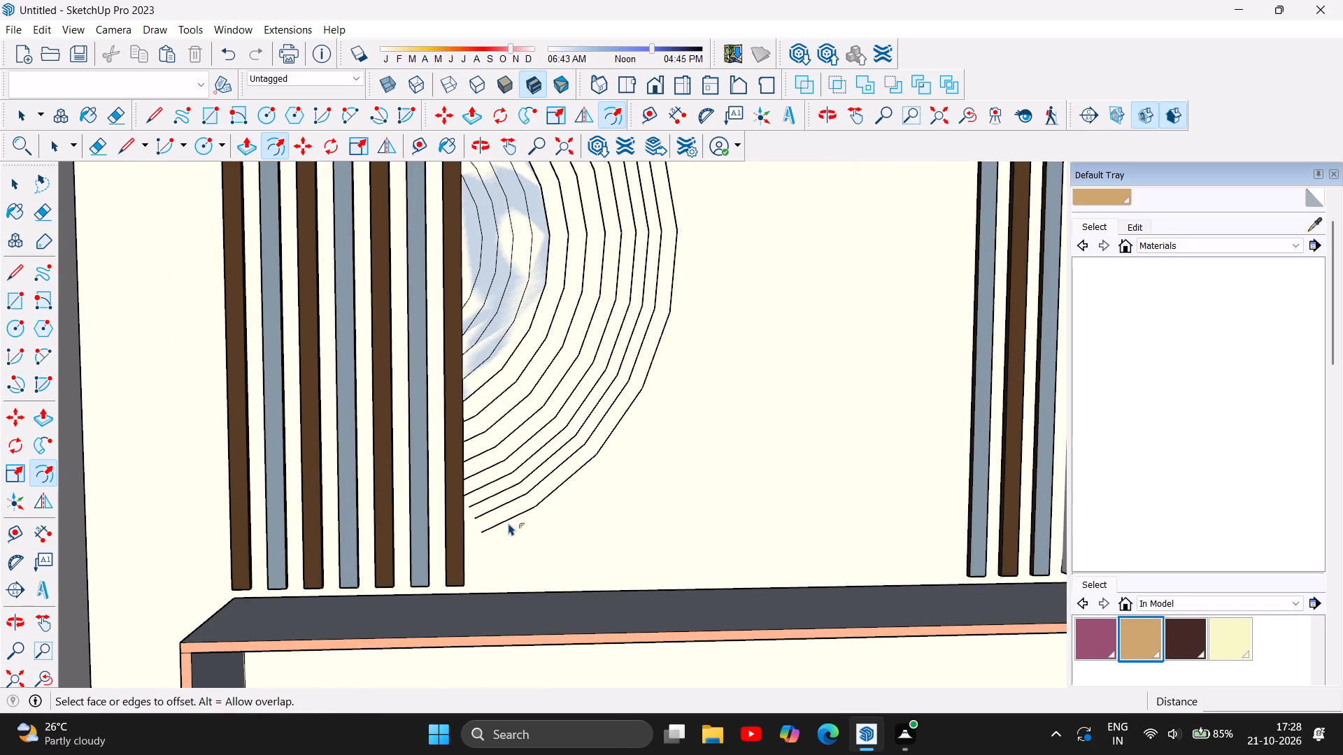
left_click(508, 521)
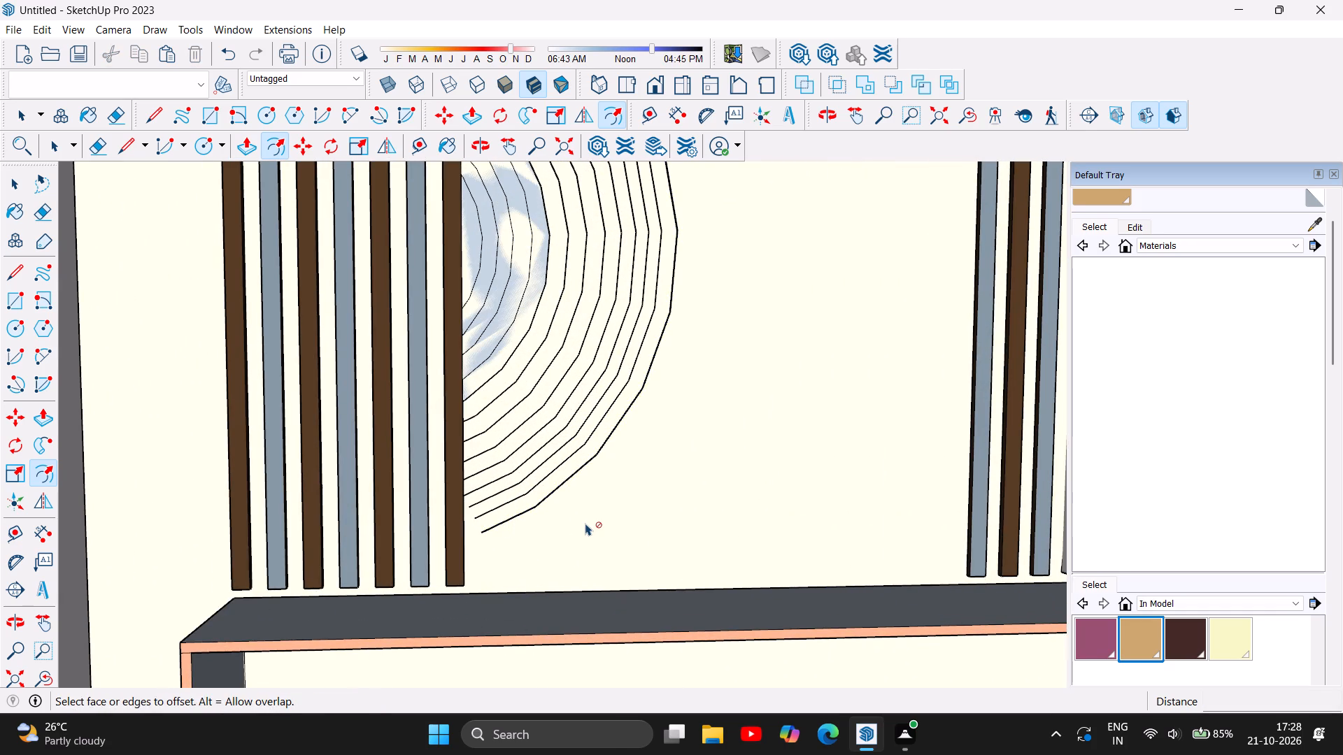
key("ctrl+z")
Draw lines extending the lower ends of the three outermost arcs to the edge of the adjacent brown slat.
scroll(517, 561, "down", 3)
scroll(481, 535, "up", 3)
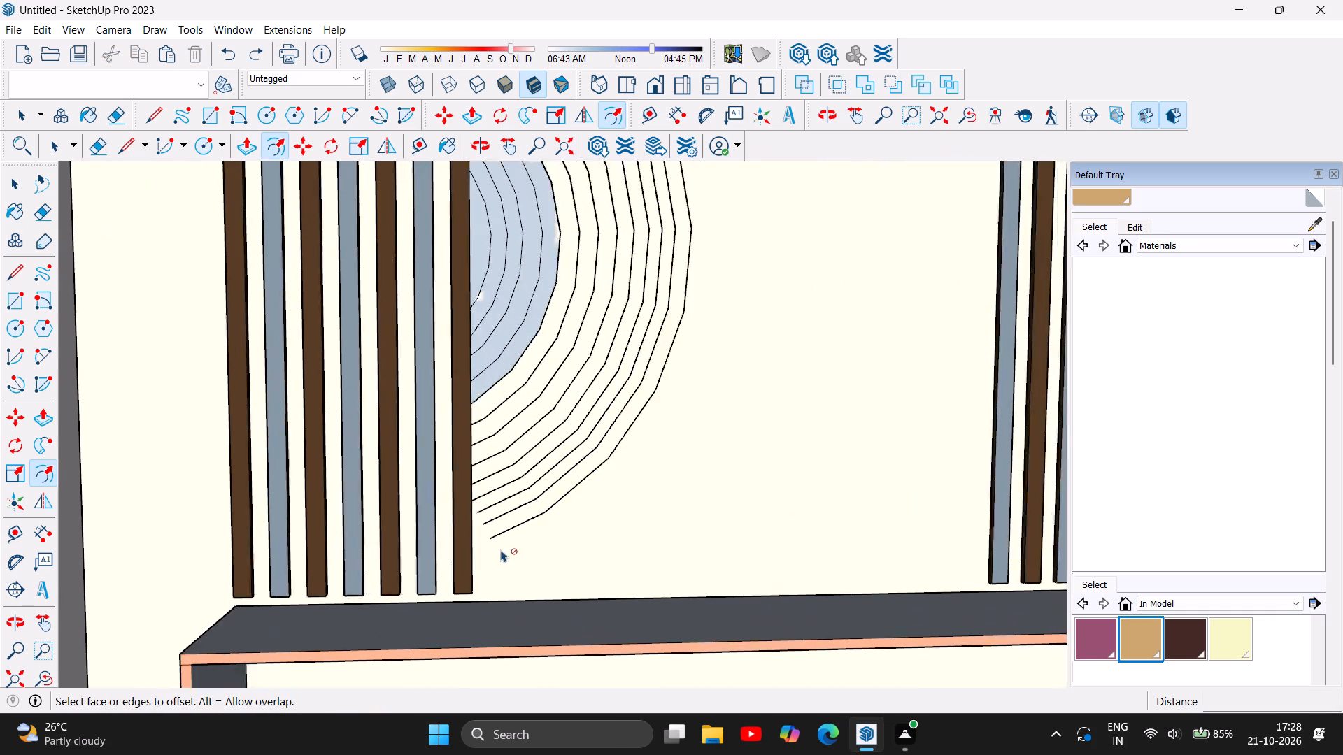
scroll(501, 549, "up", 13)
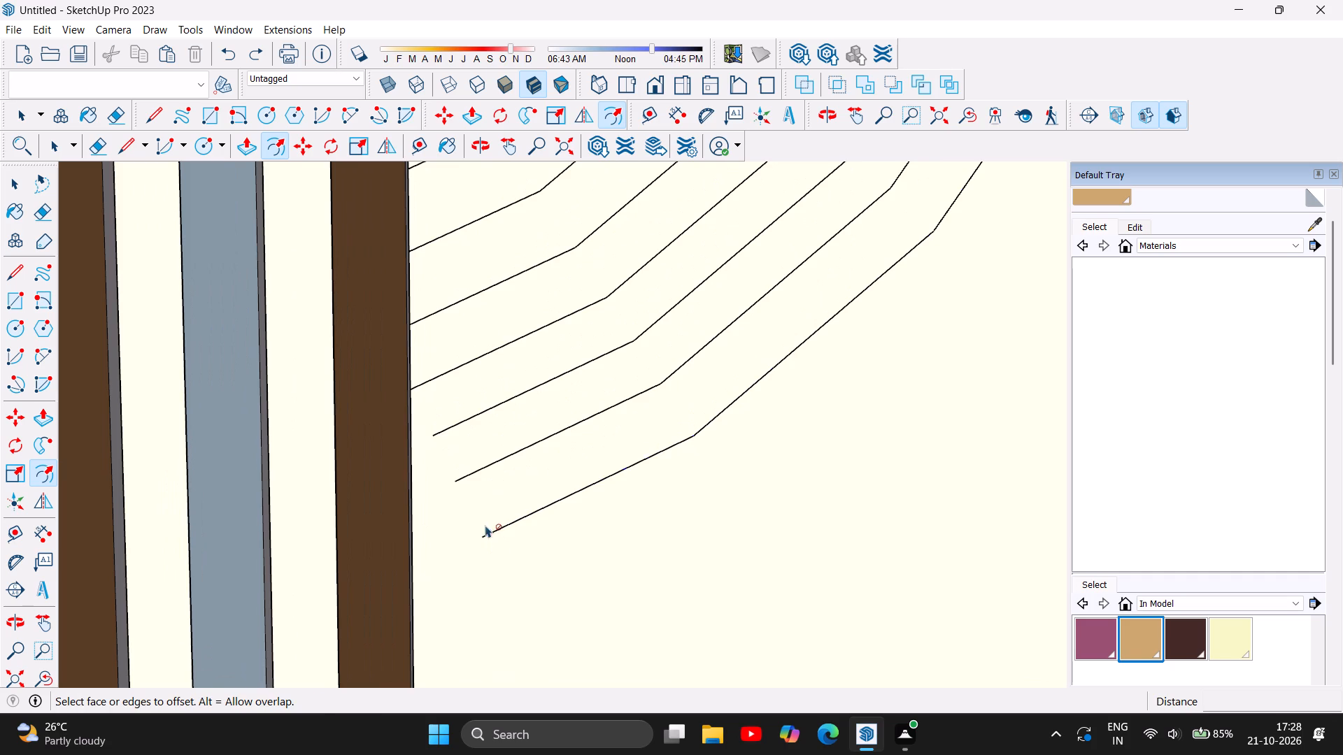
left_click(18, 275)
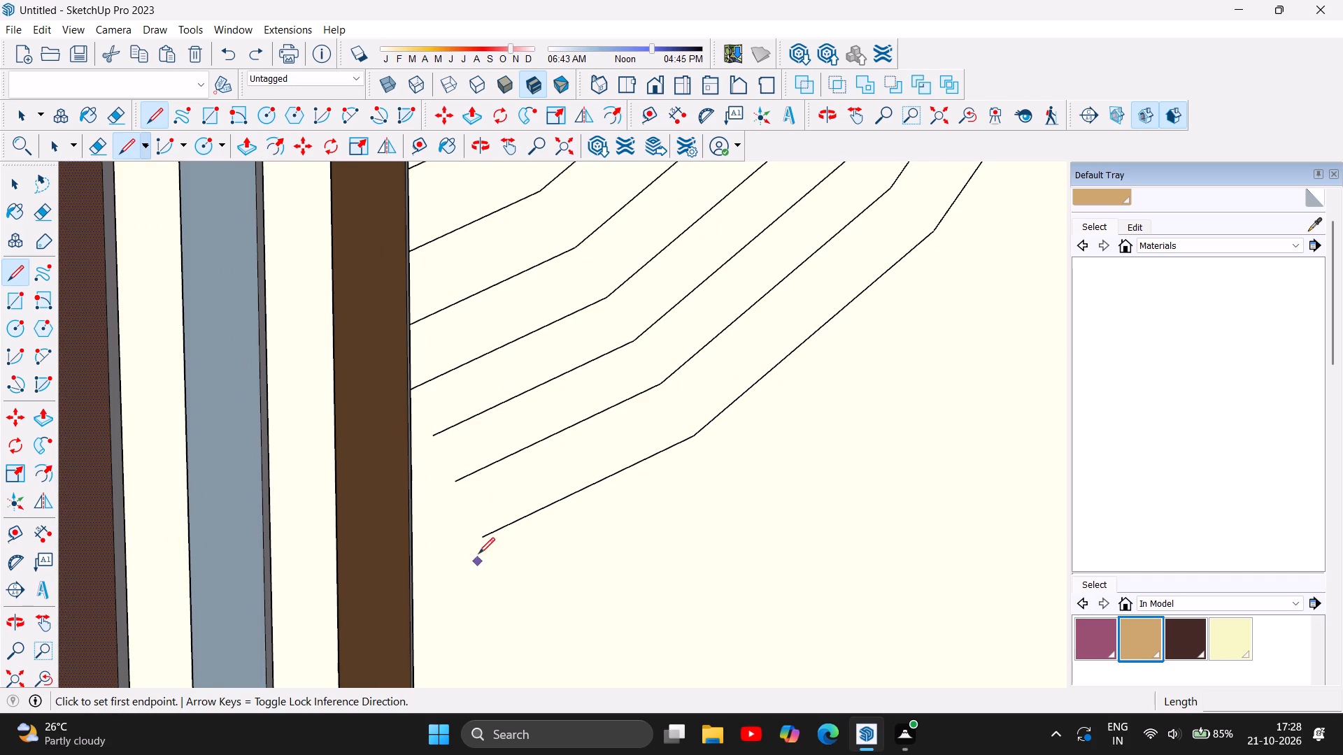
left_click(481, 535)
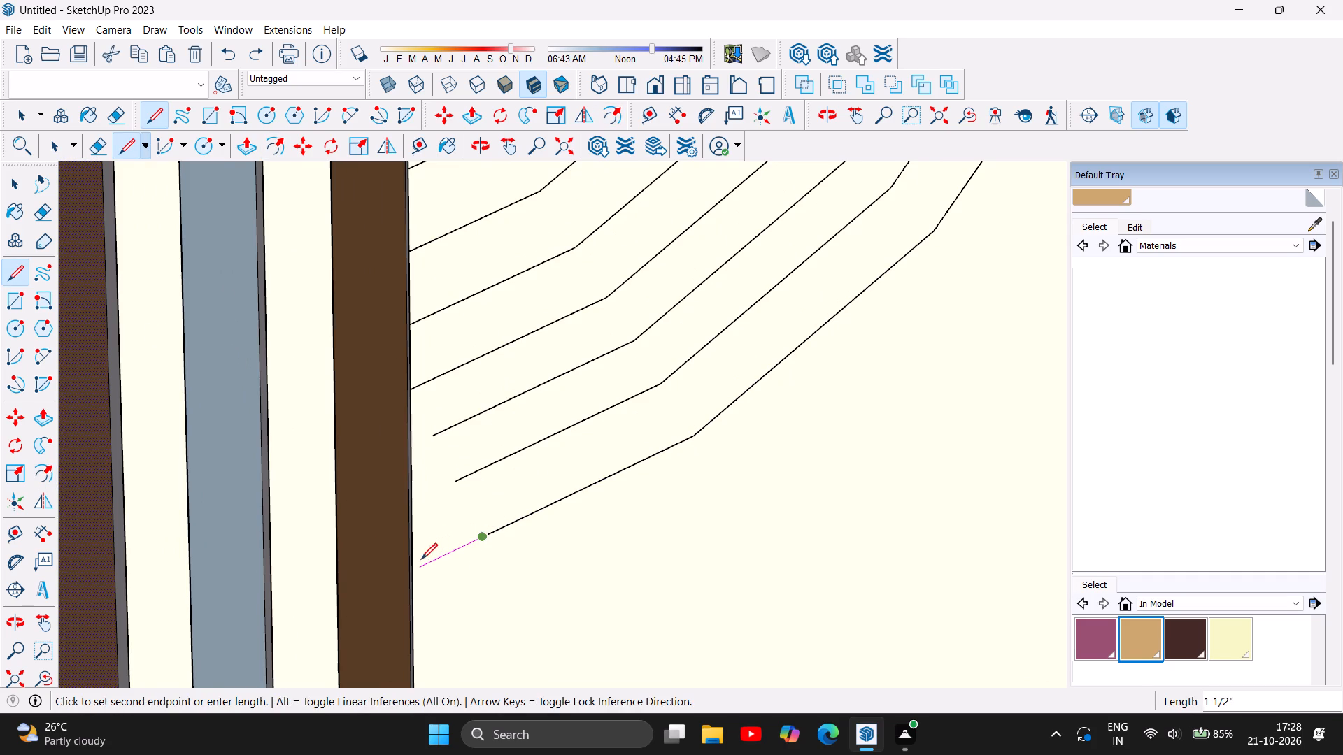
left_click(415, 567)
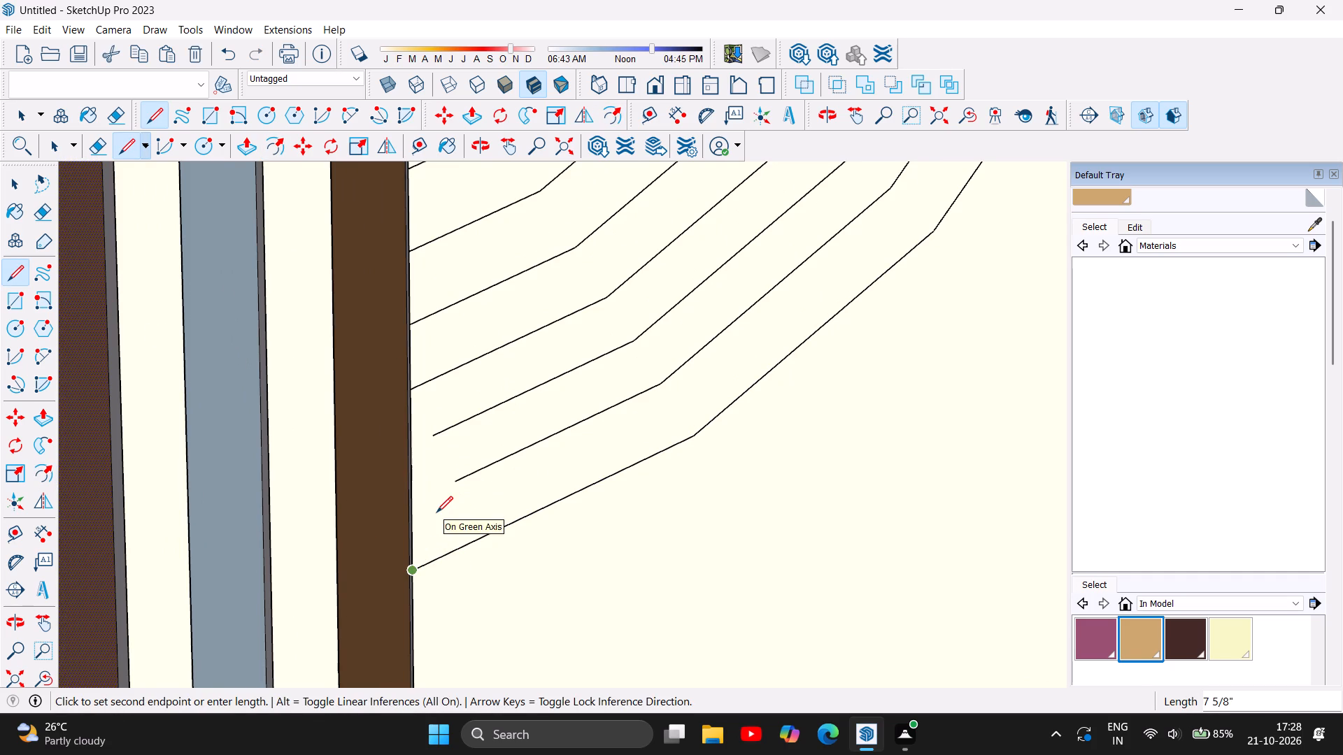
key("Escape")
left_click(457, 481)
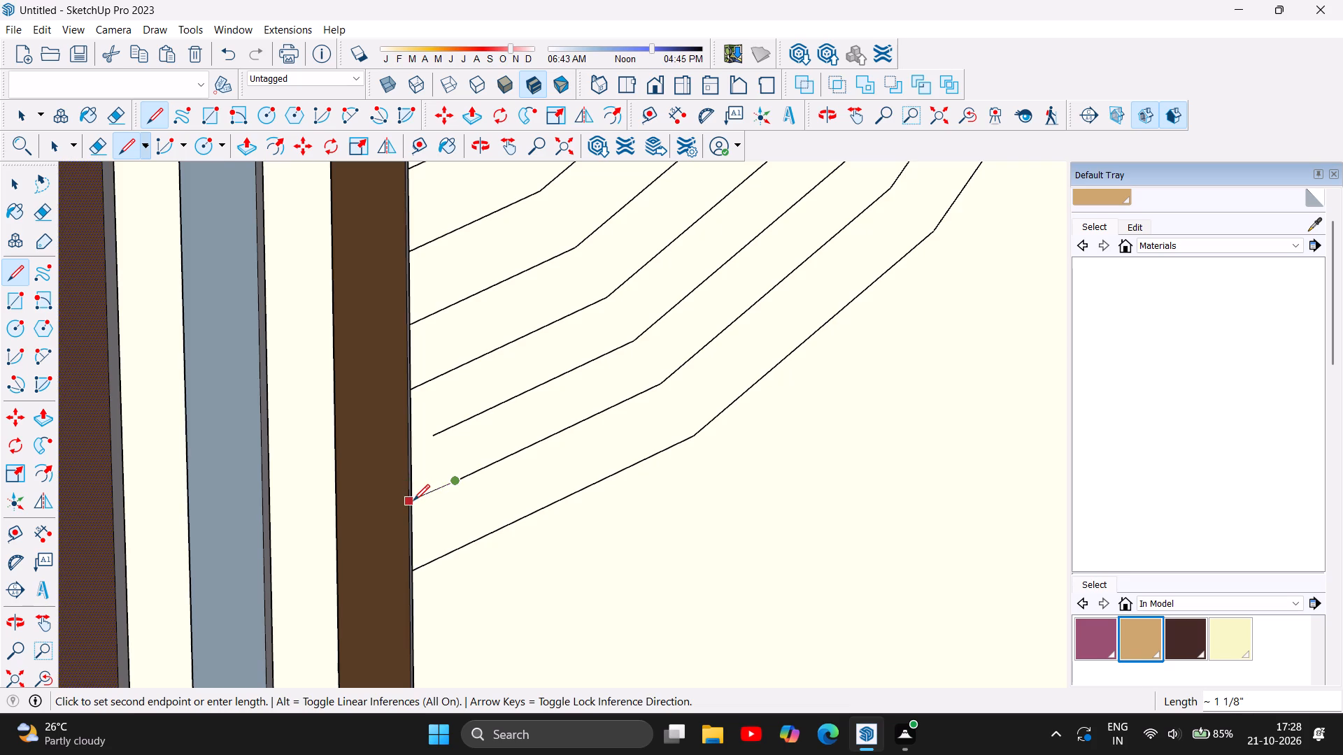
left_click(413, 501)
key("Escape")
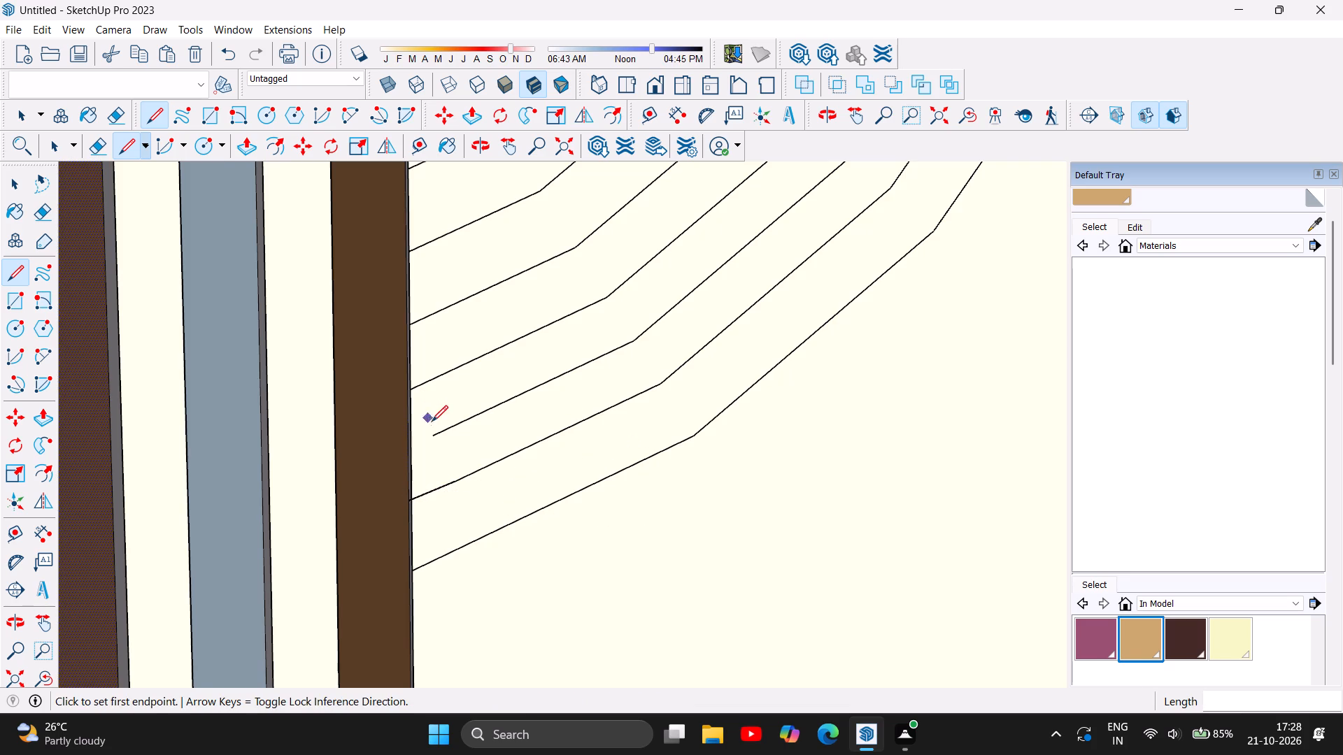
left_click(434, 430)
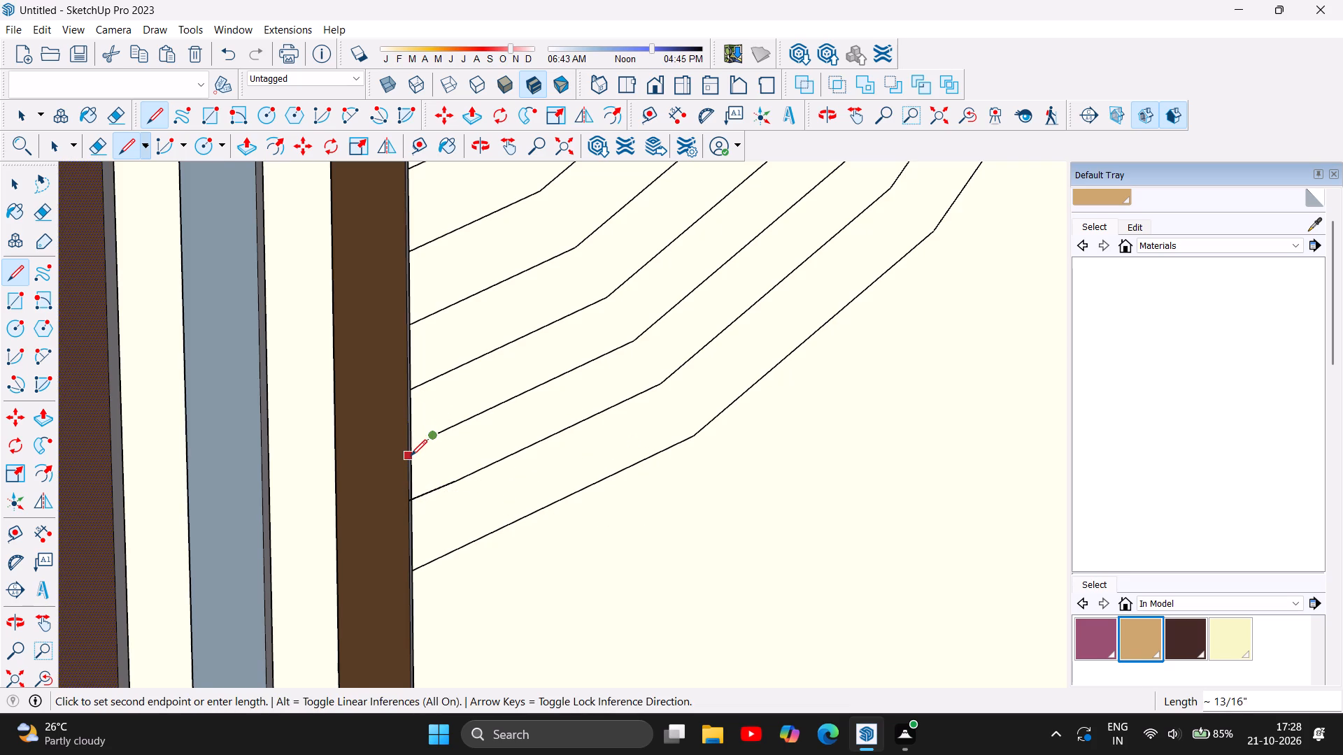
left_click(411, 456)
key("Escape")
Draw lines extending the upper ends of the second and third outermost arcs to the edge of the adjacent brown slat.
scroll(518, 607, "down", 5)
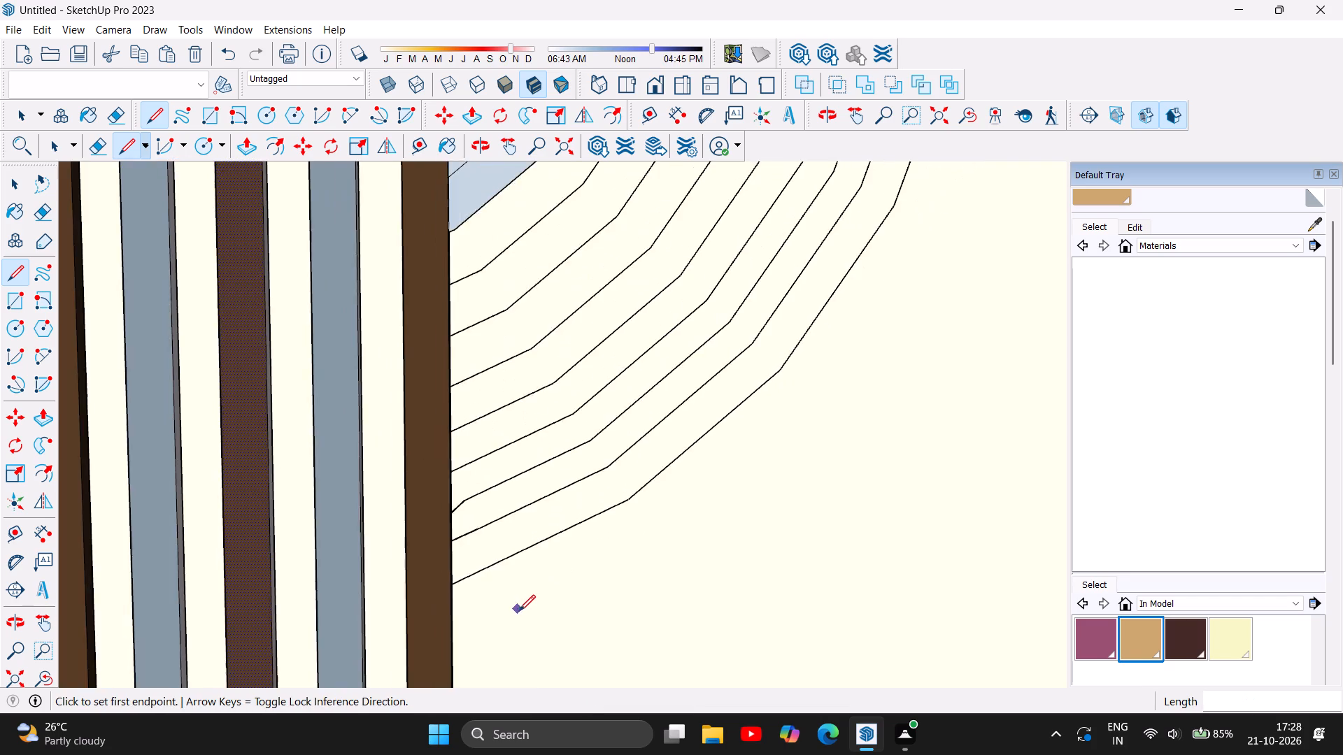
scroll(527, 616, "down", 14)
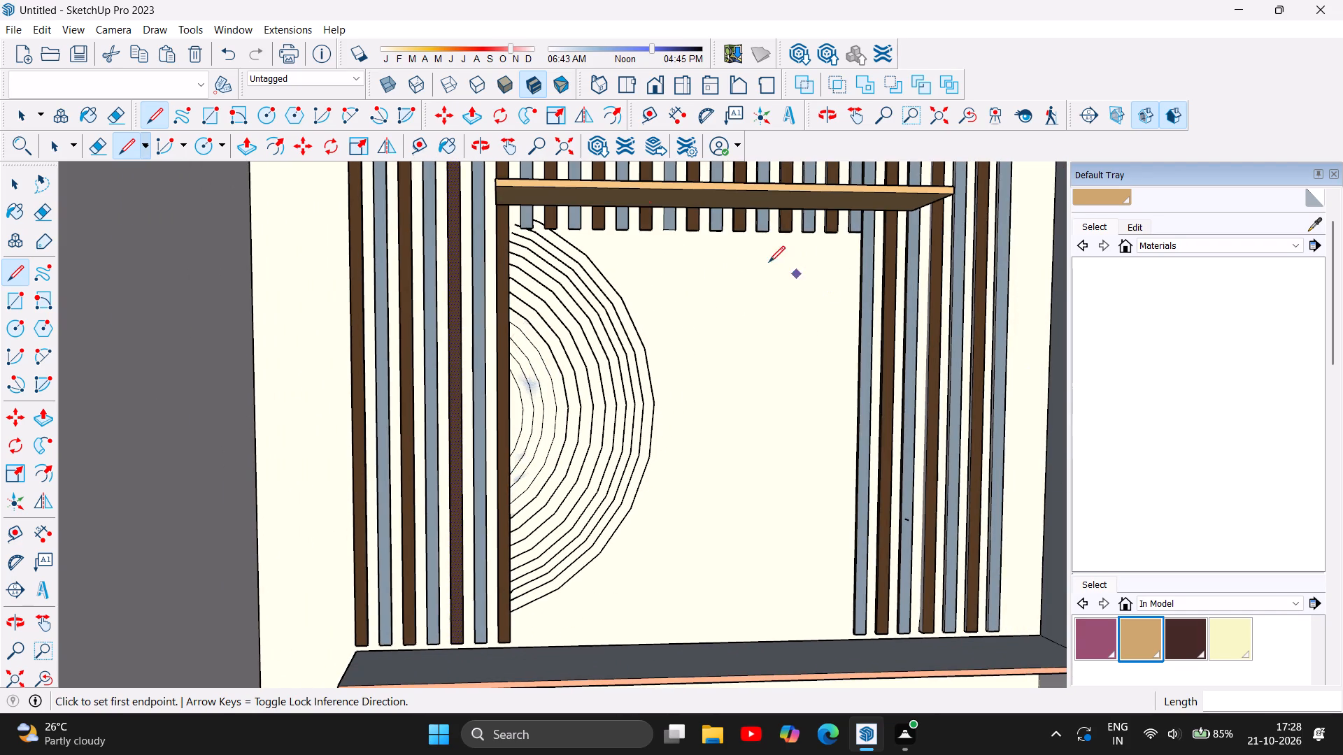
scroll(520, 182, "up", 11)
scroll(527, 225, "up", 13)
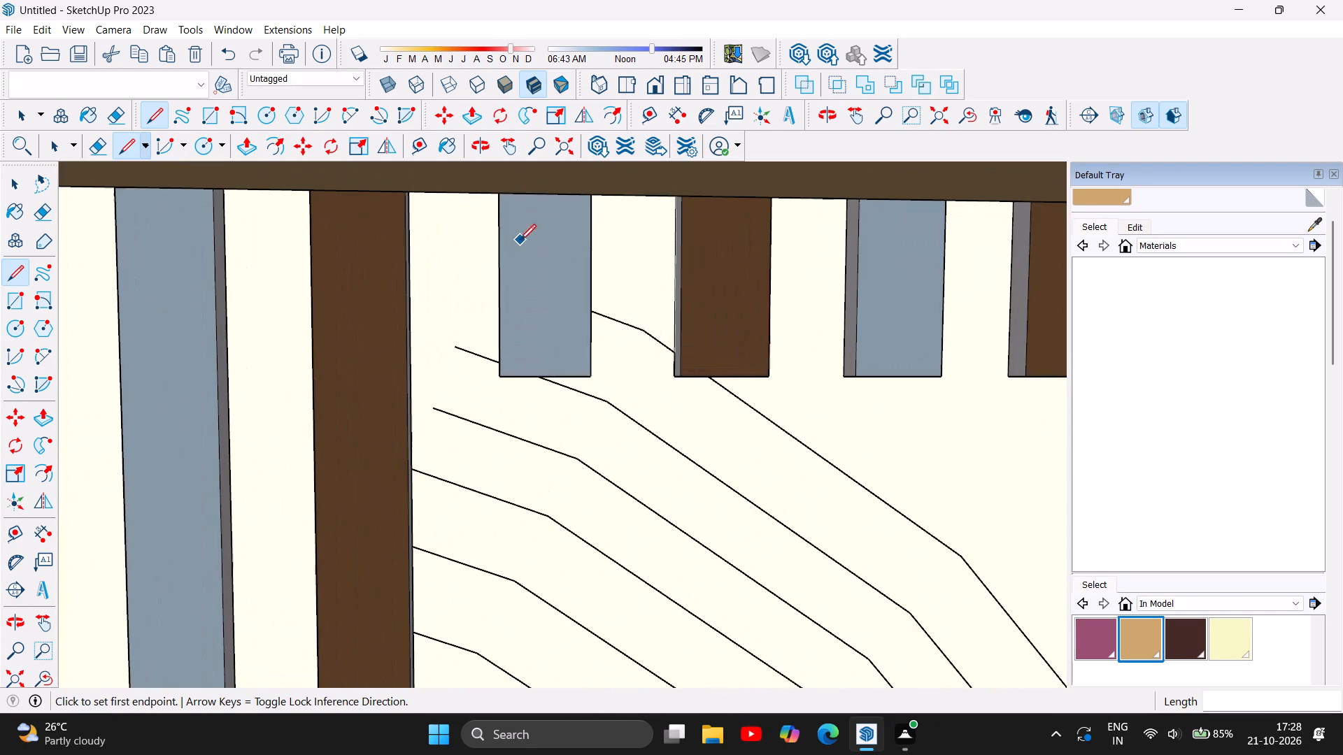
scroll(520, 240, "up", 1)
right_click(519, 252)
scroll(458, 373, "up", 5)
key("Escape")
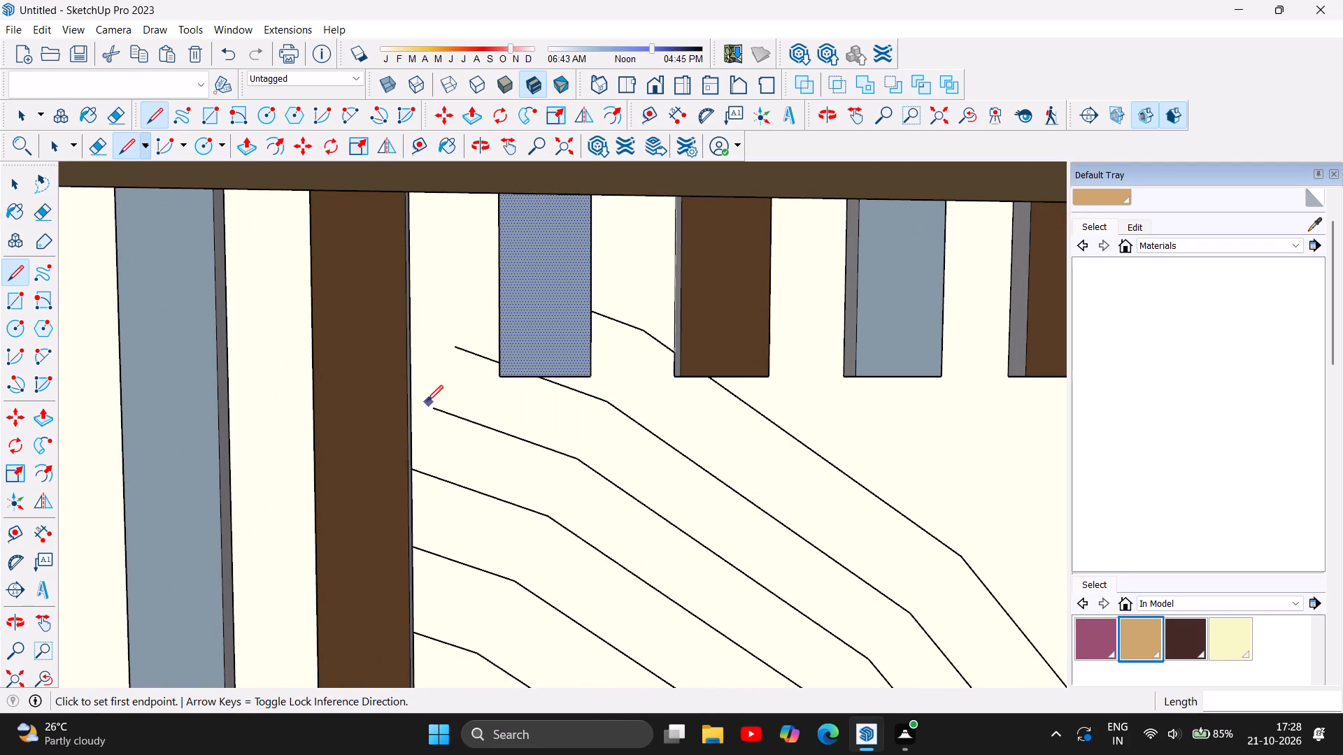
left_click(434, 405)
left_click(413, 401)
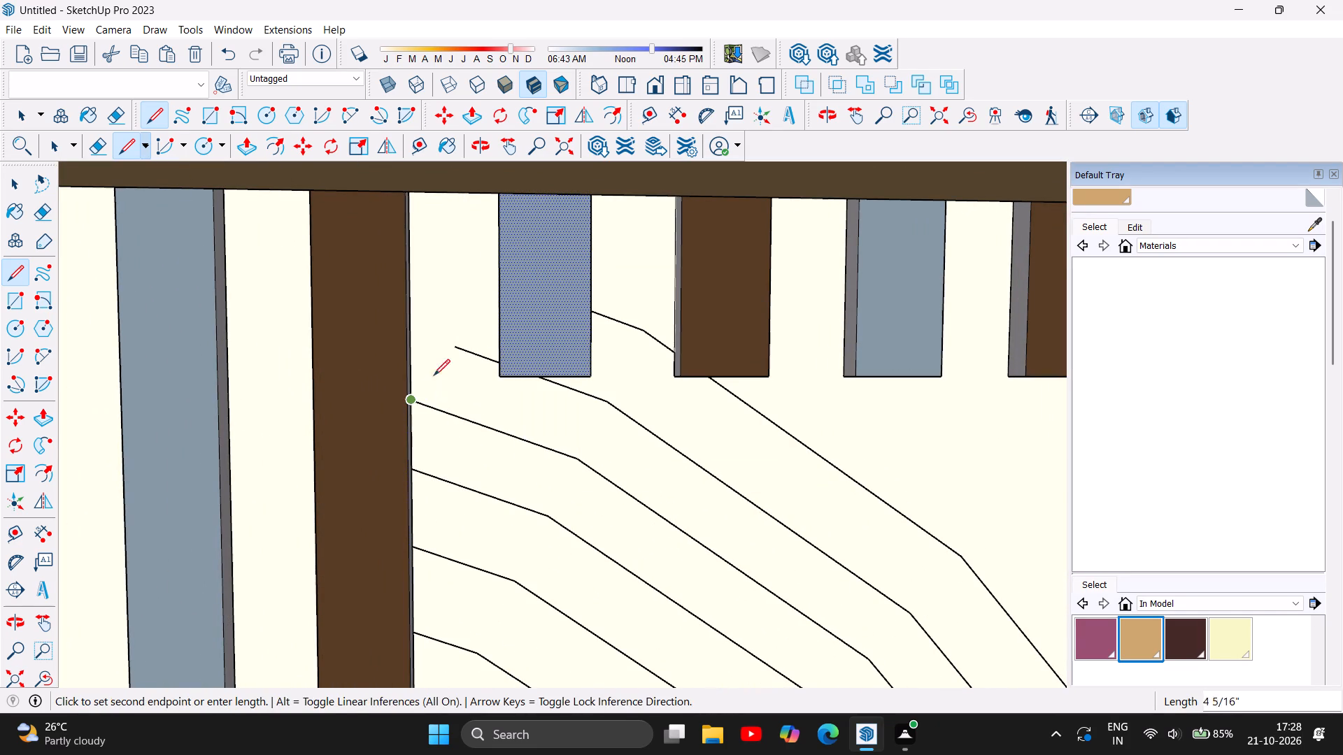
key("Escape")
left_click(454, 345)
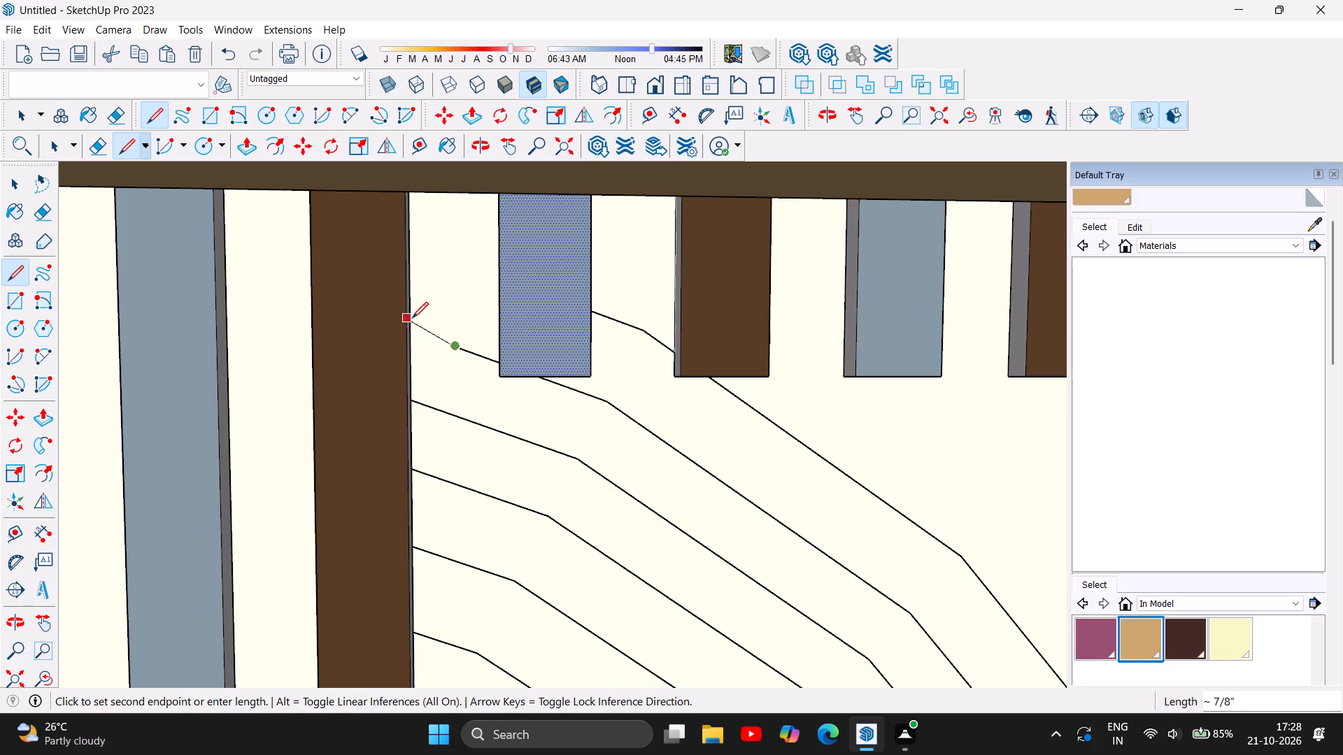
scroll(417, 311, "up", 11)
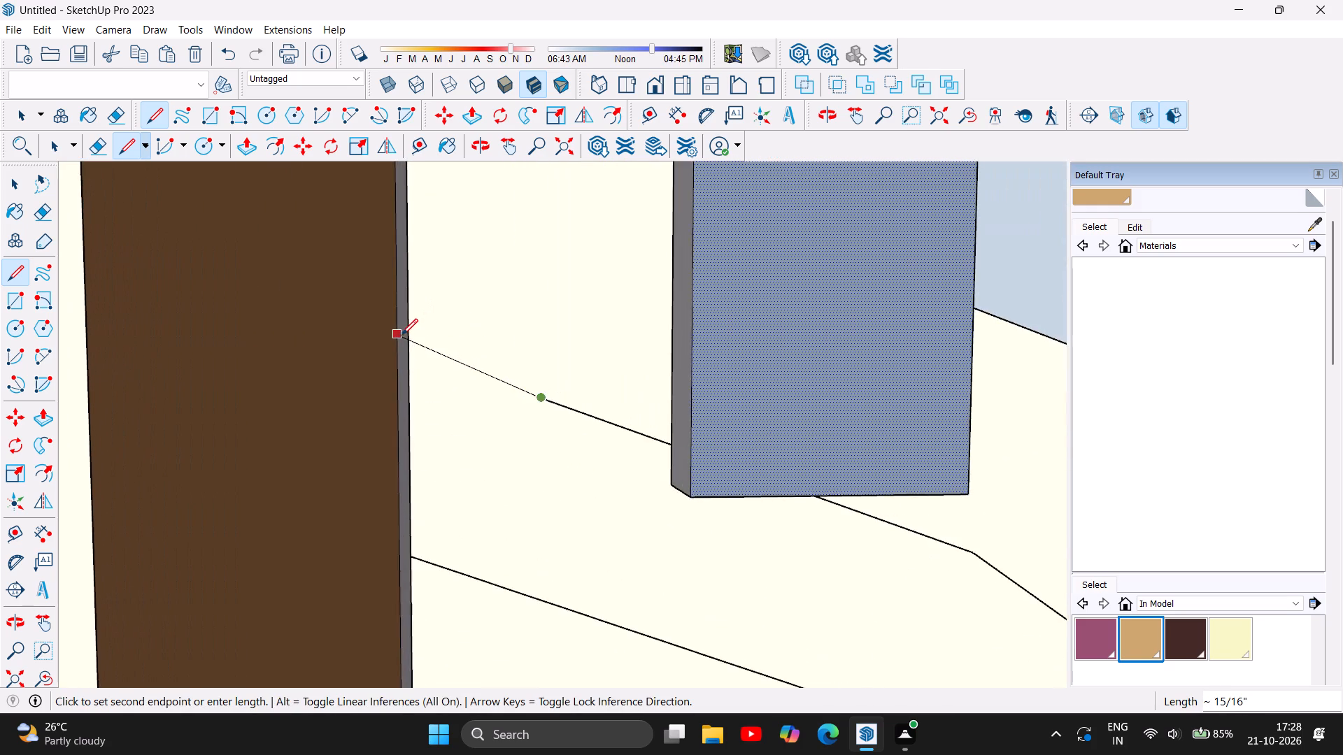
scroll(402, 336, "up", 7)
left_click(417, 321)
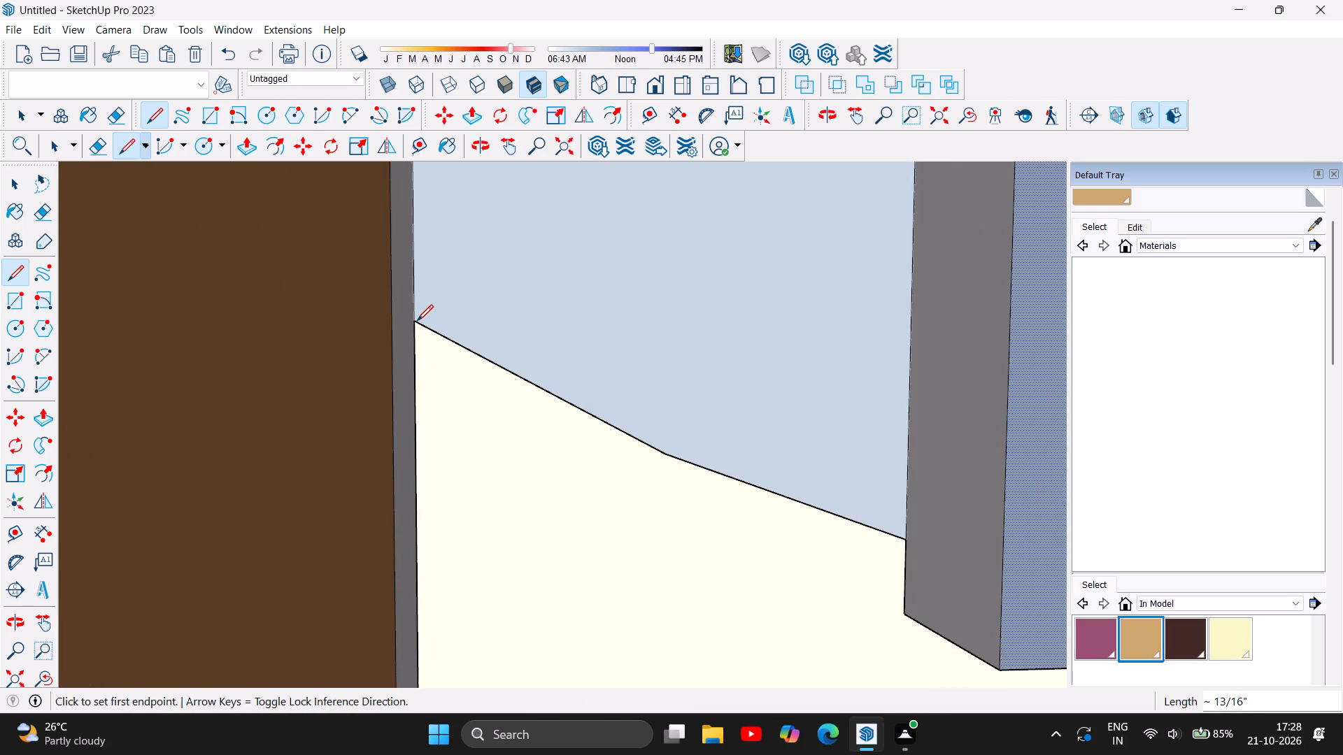
scroll(434, 497, "down", 17)
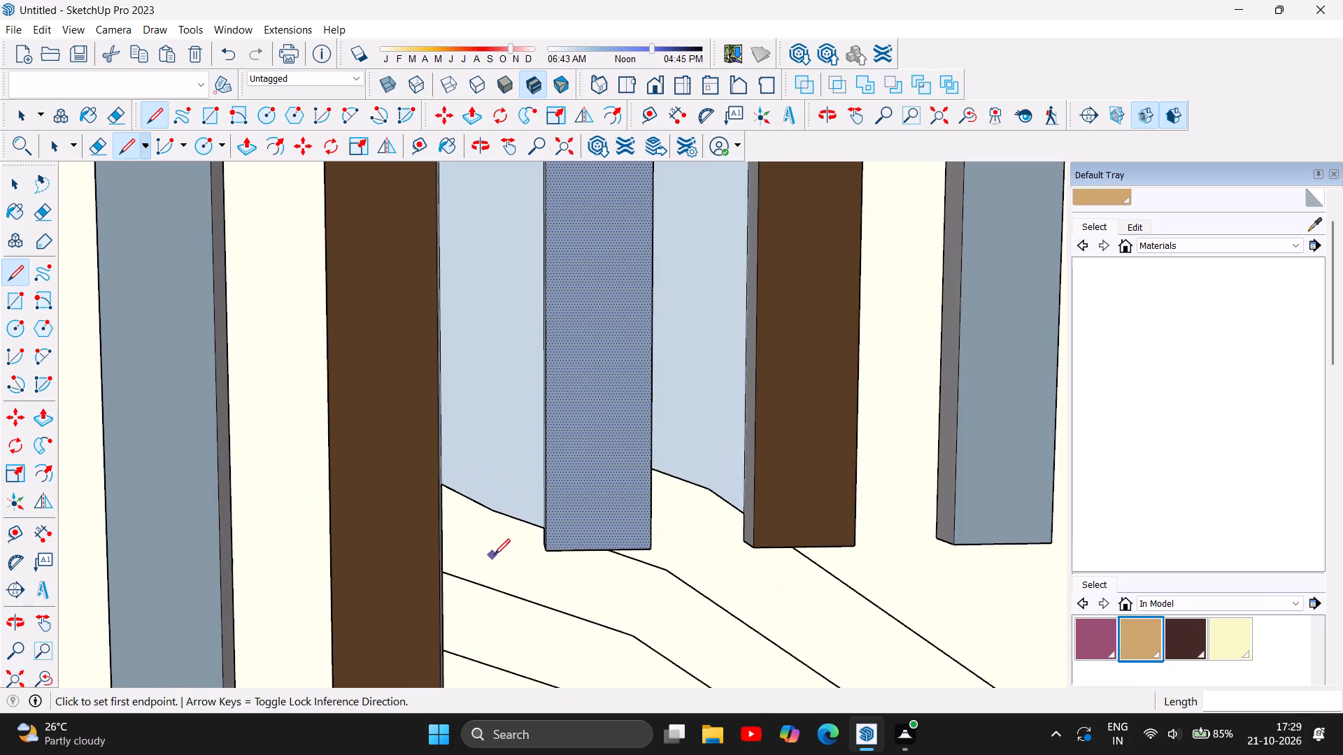
key("Escape")
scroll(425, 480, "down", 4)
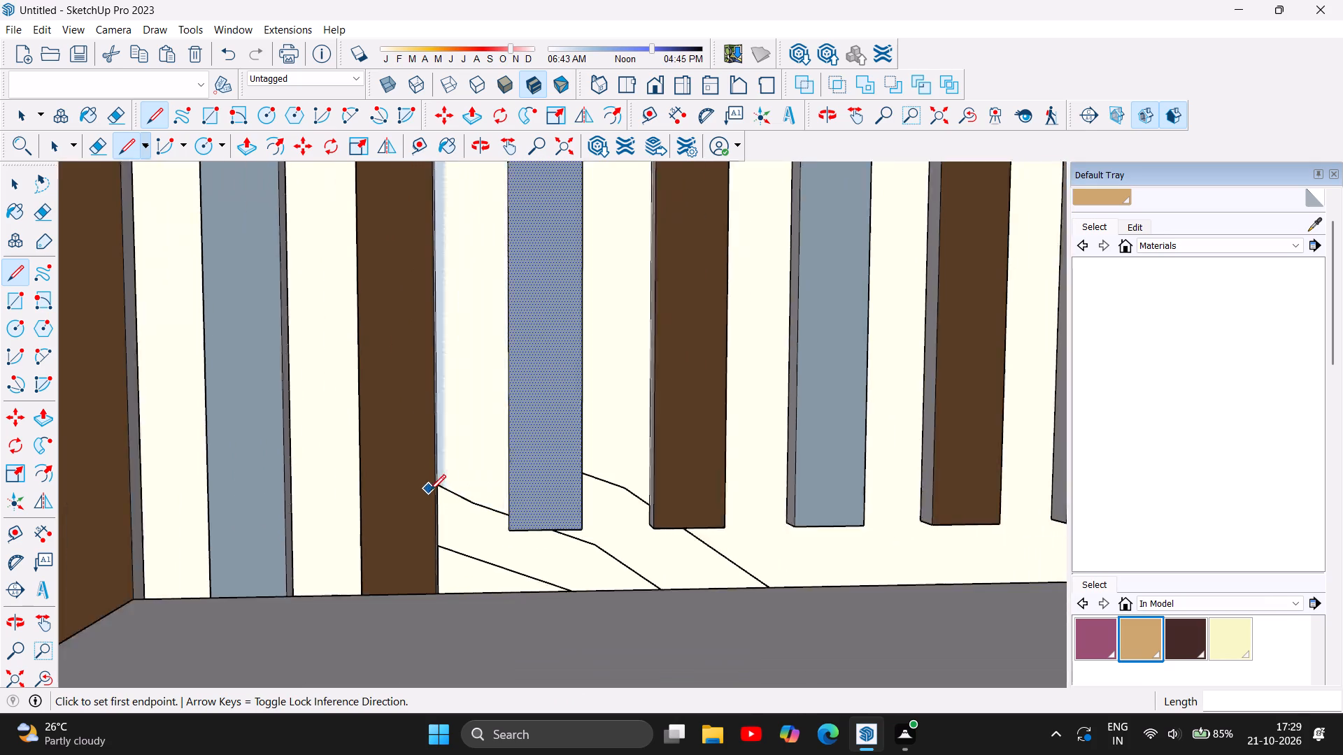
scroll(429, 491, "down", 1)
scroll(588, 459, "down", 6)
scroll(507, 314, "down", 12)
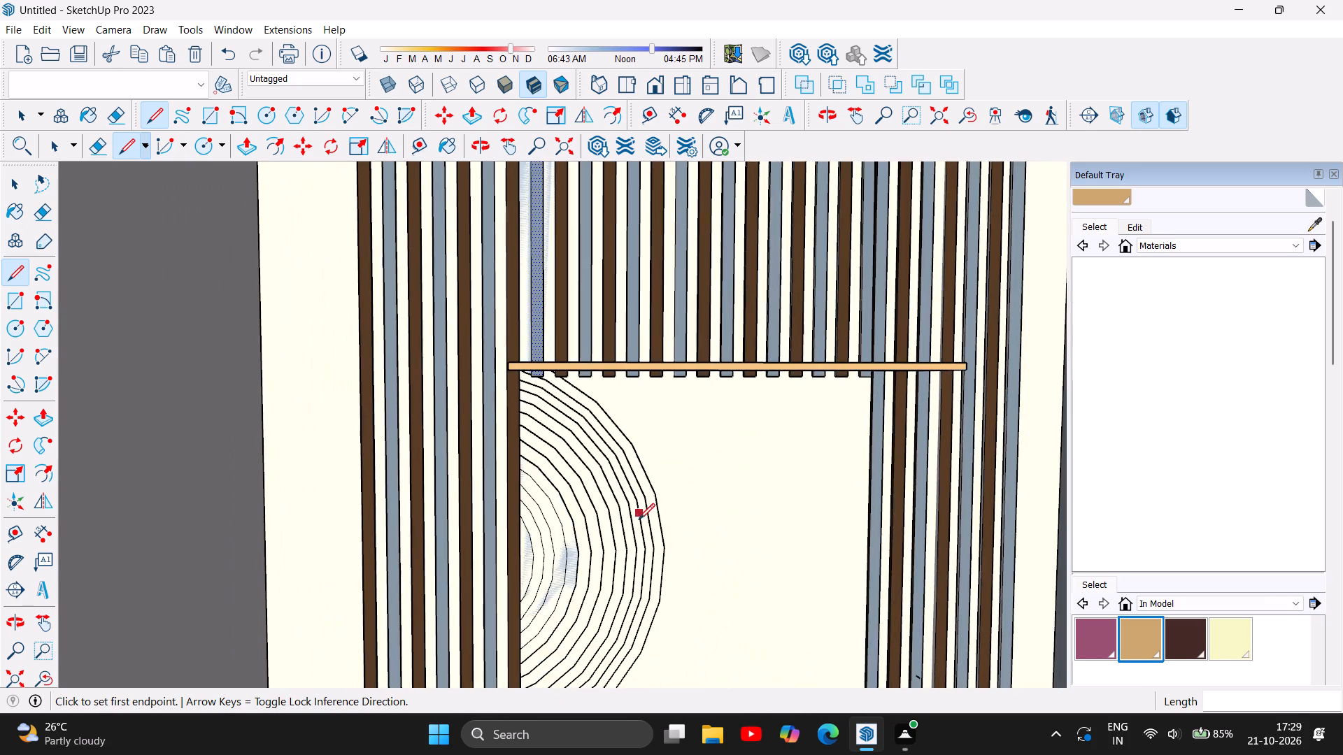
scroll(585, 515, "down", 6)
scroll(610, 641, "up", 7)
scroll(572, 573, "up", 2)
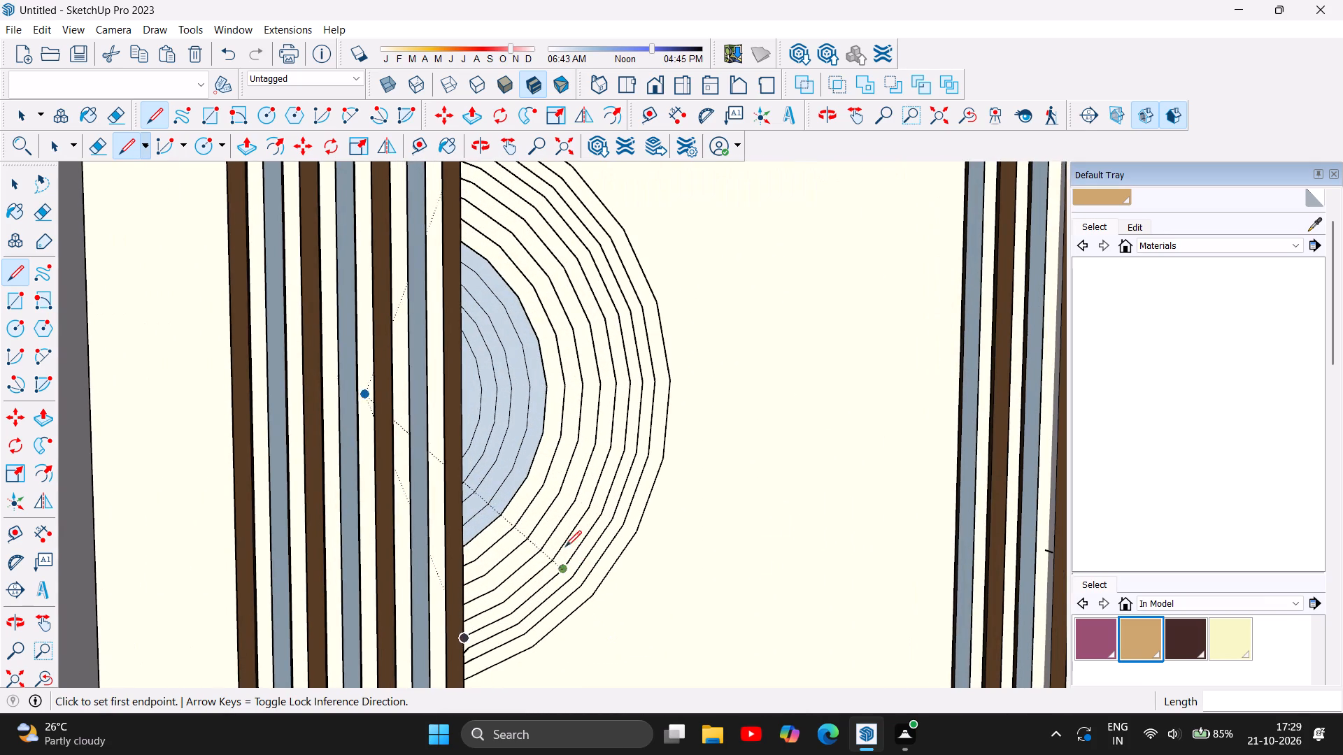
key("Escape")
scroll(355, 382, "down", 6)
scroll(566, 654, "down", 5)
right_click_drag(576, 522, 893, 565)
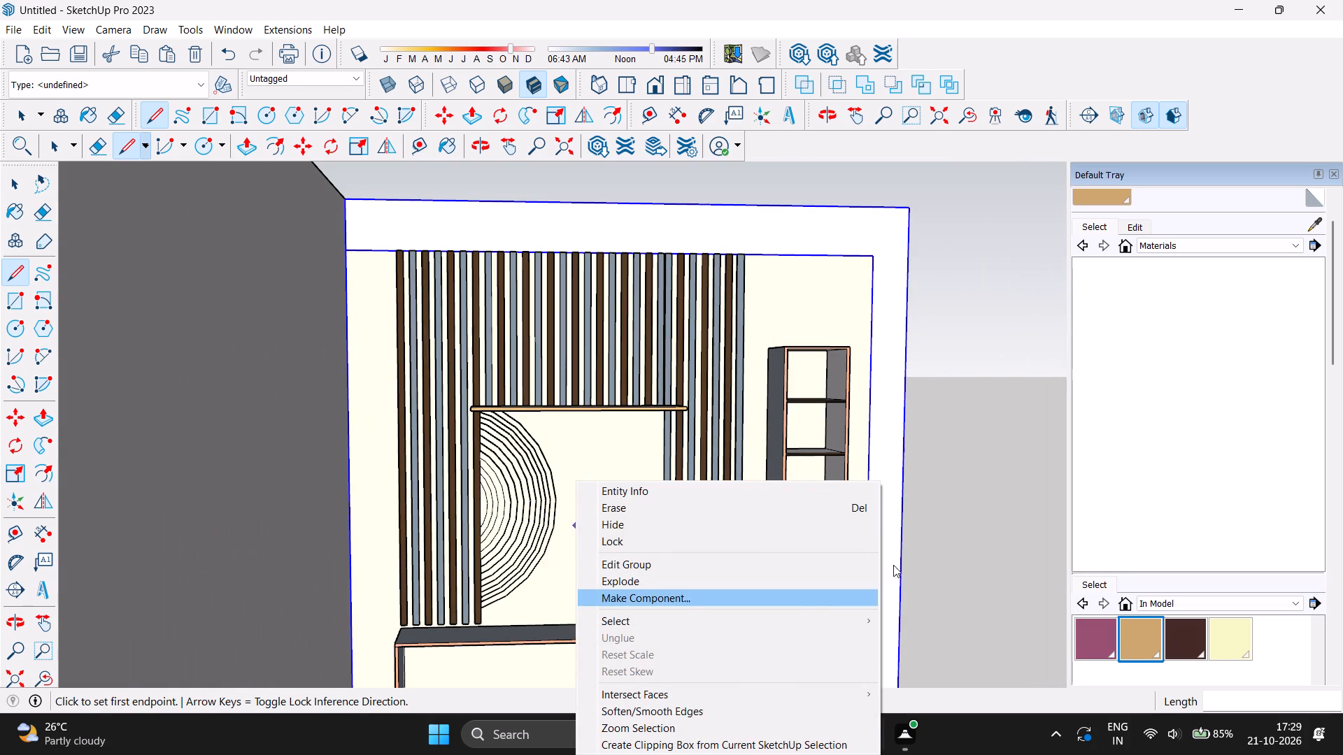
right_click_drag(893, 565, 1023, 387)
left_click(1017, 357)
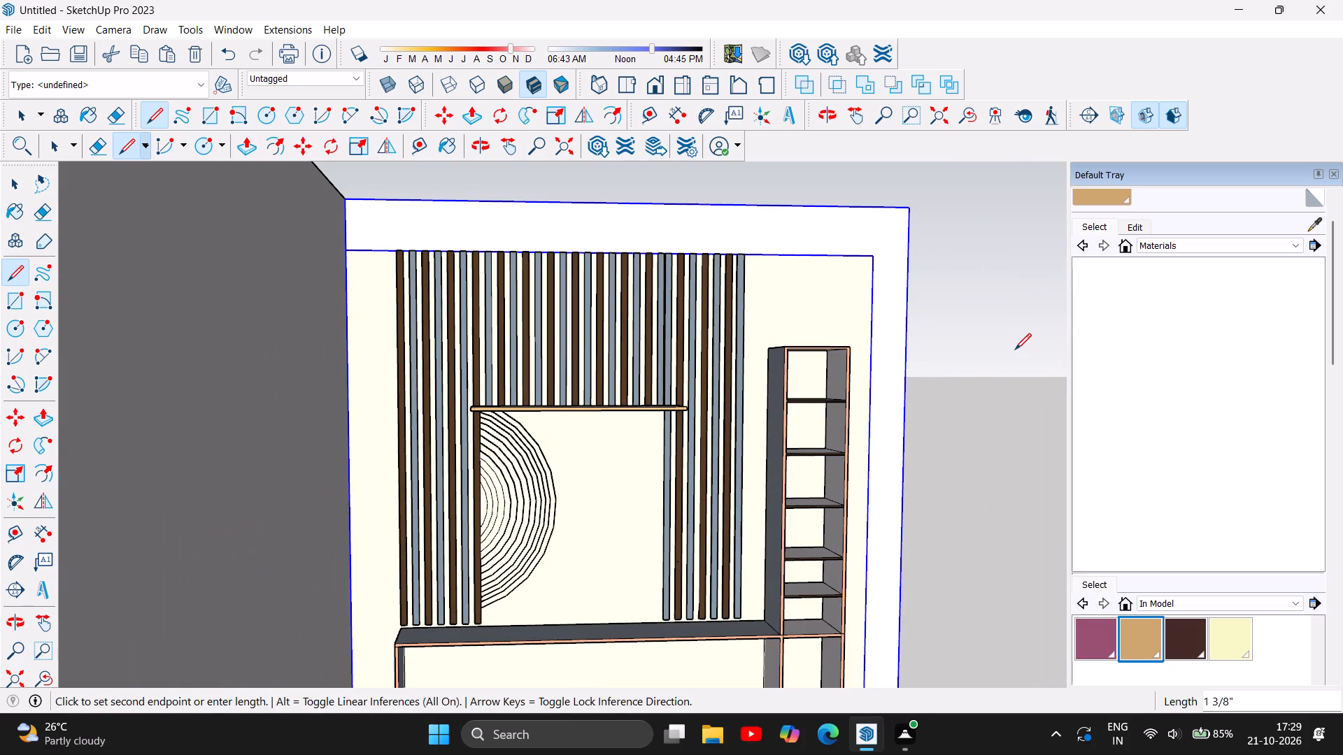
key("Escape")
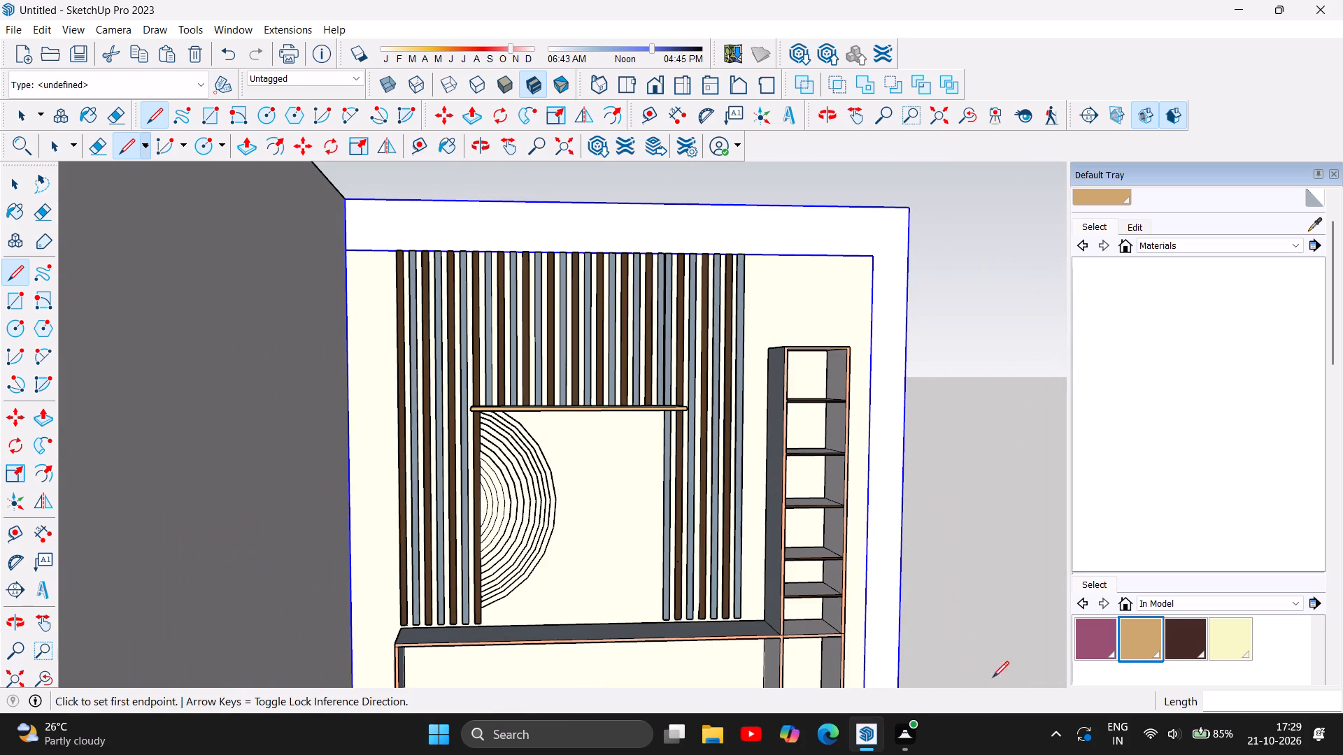
Delete the five pale-blue faces between the inner arcs, from the innermost segment outward.
scroll(1003, 660, "up", 1)
left_click(1157, 631)
scroll(450, 518, "up", 5)
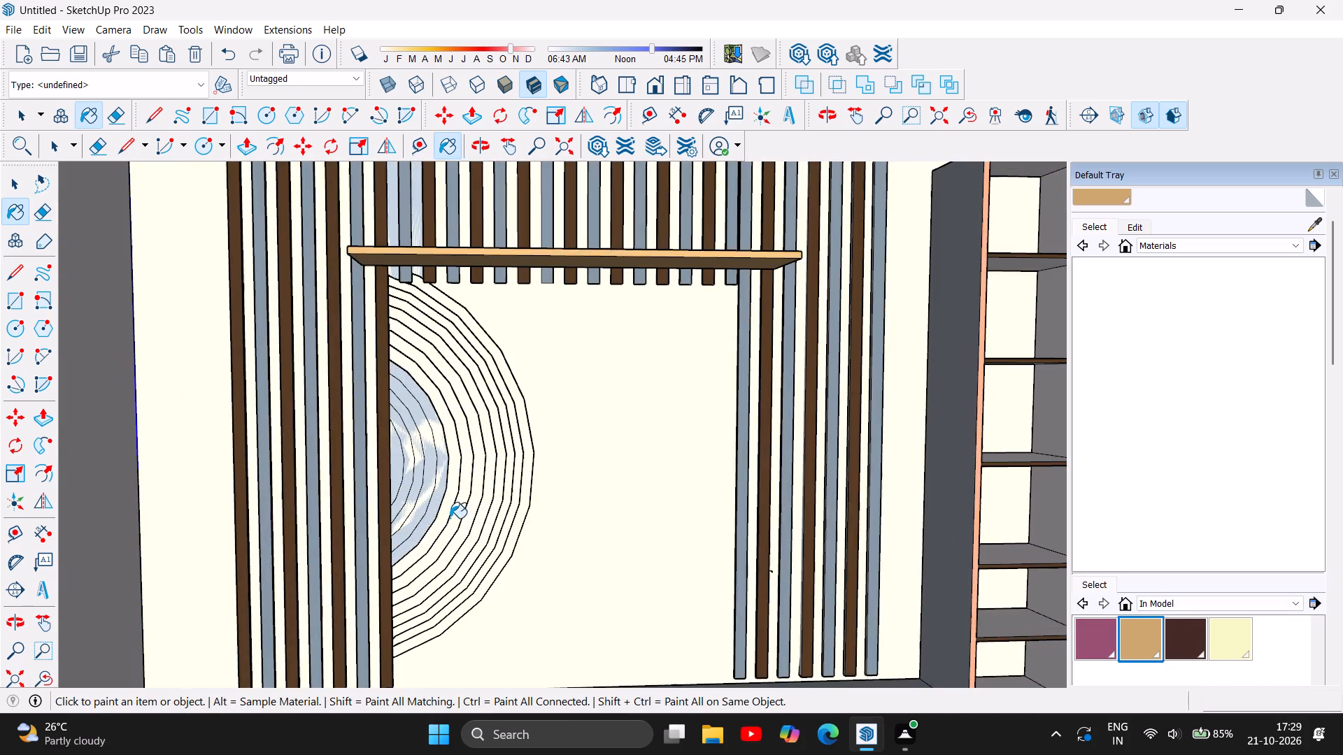
scroll(427, 494, "up", 6)
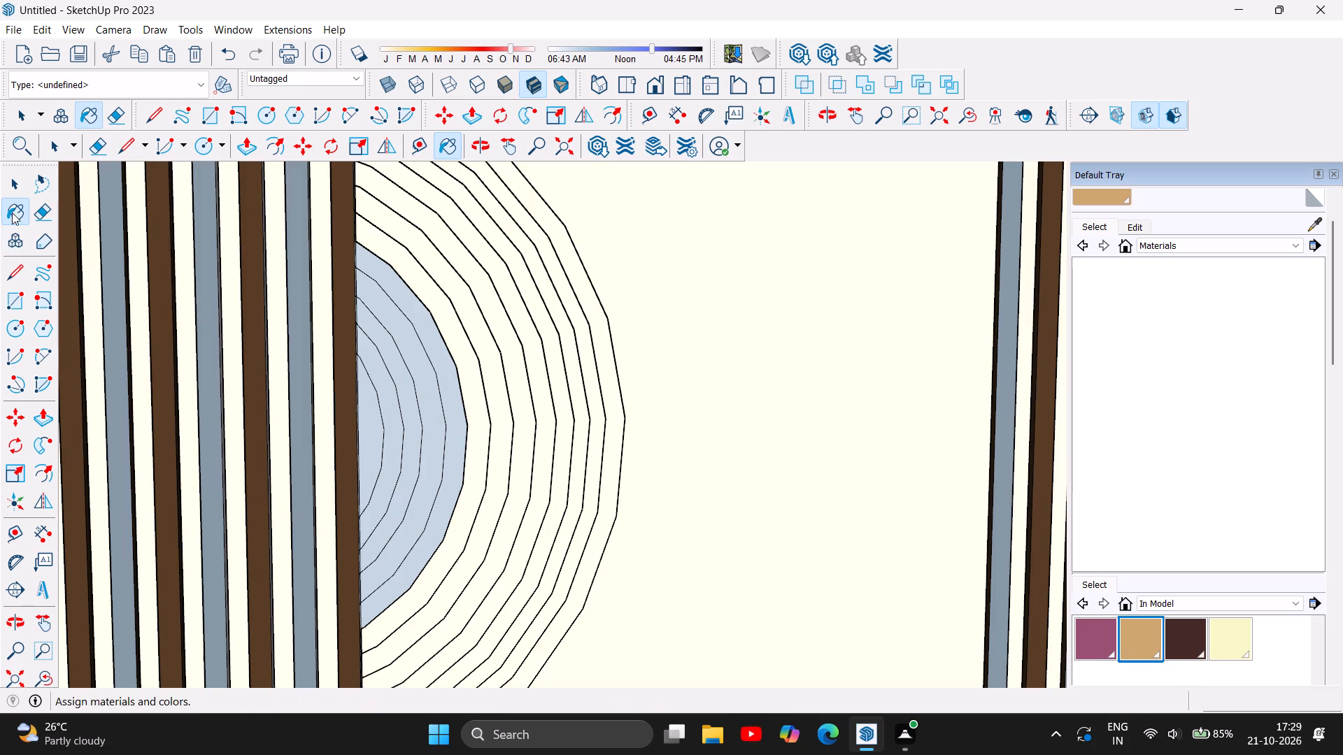
left_click(21, 180)
left_click(366, 427)
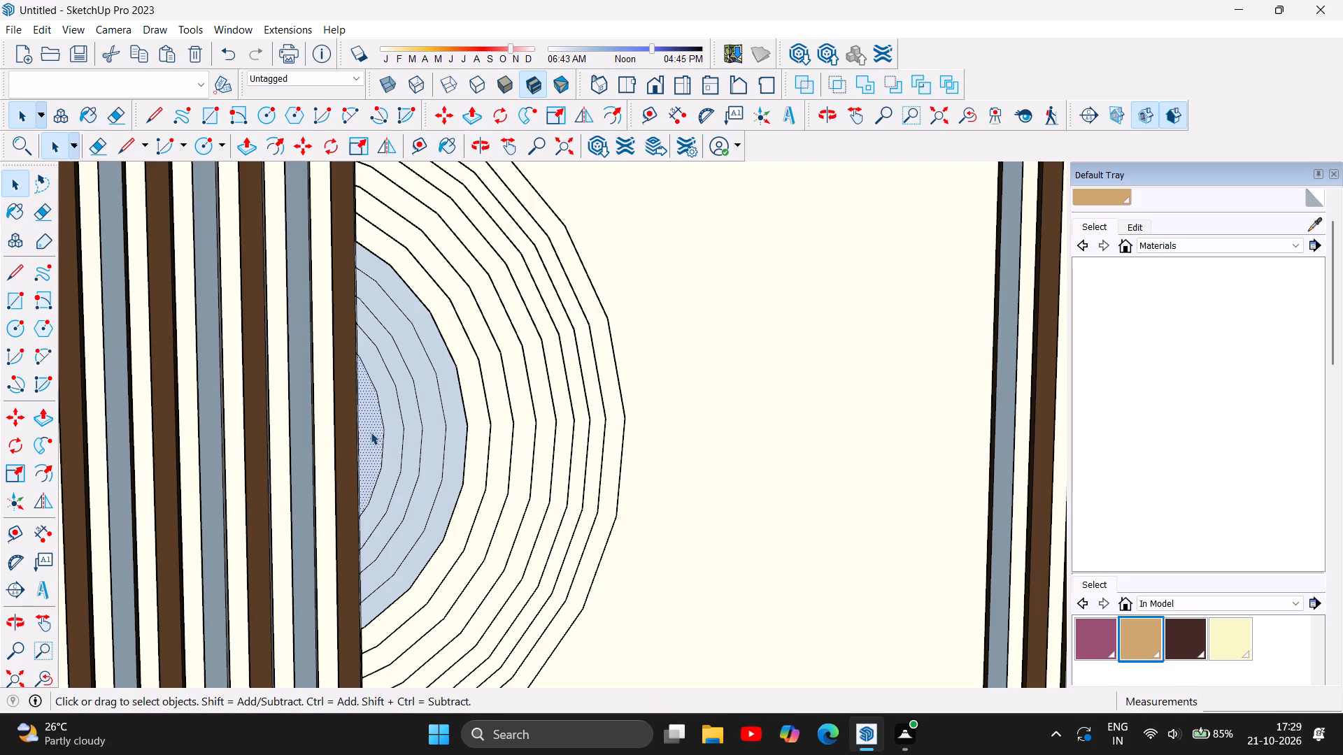
key("Delete")
left_click(394, 430)
key("Delete")
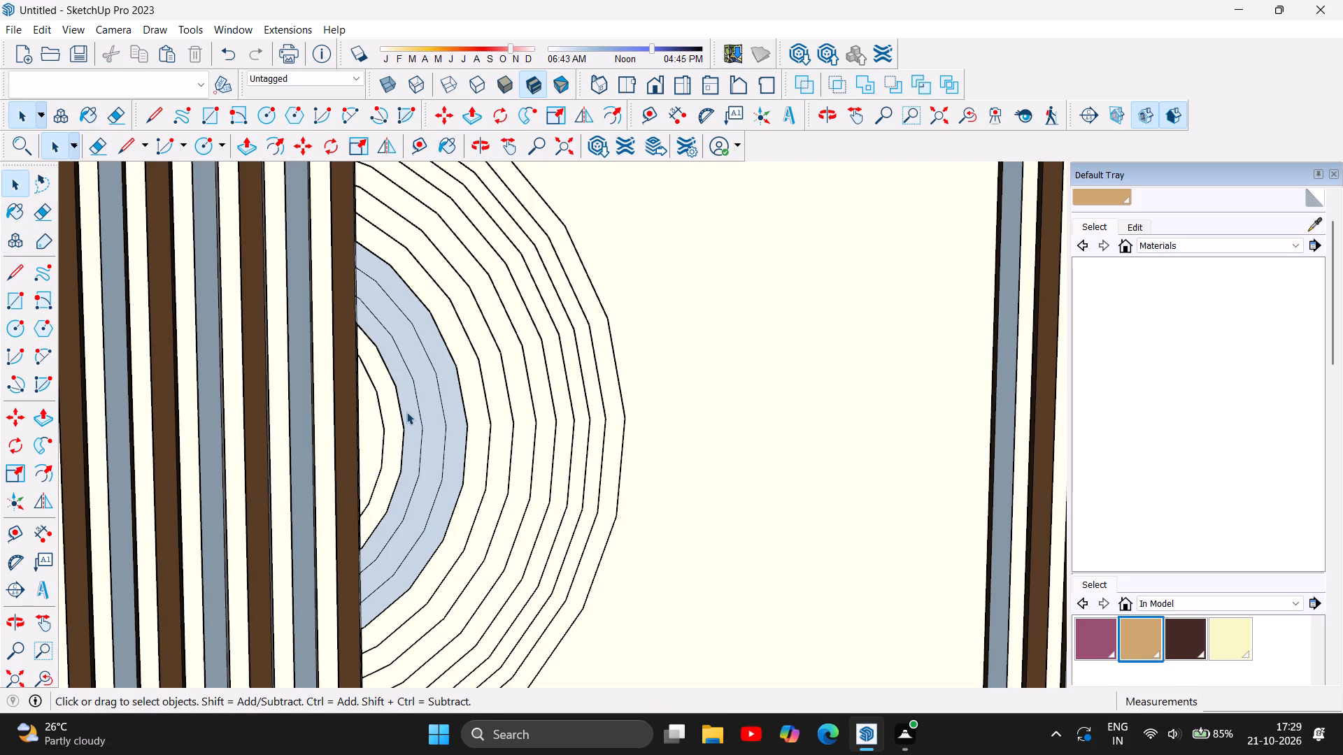
left_click(406, 412)
key("Delete")
left_click(423, 401)
key("Delete")
left_click(450, 393)
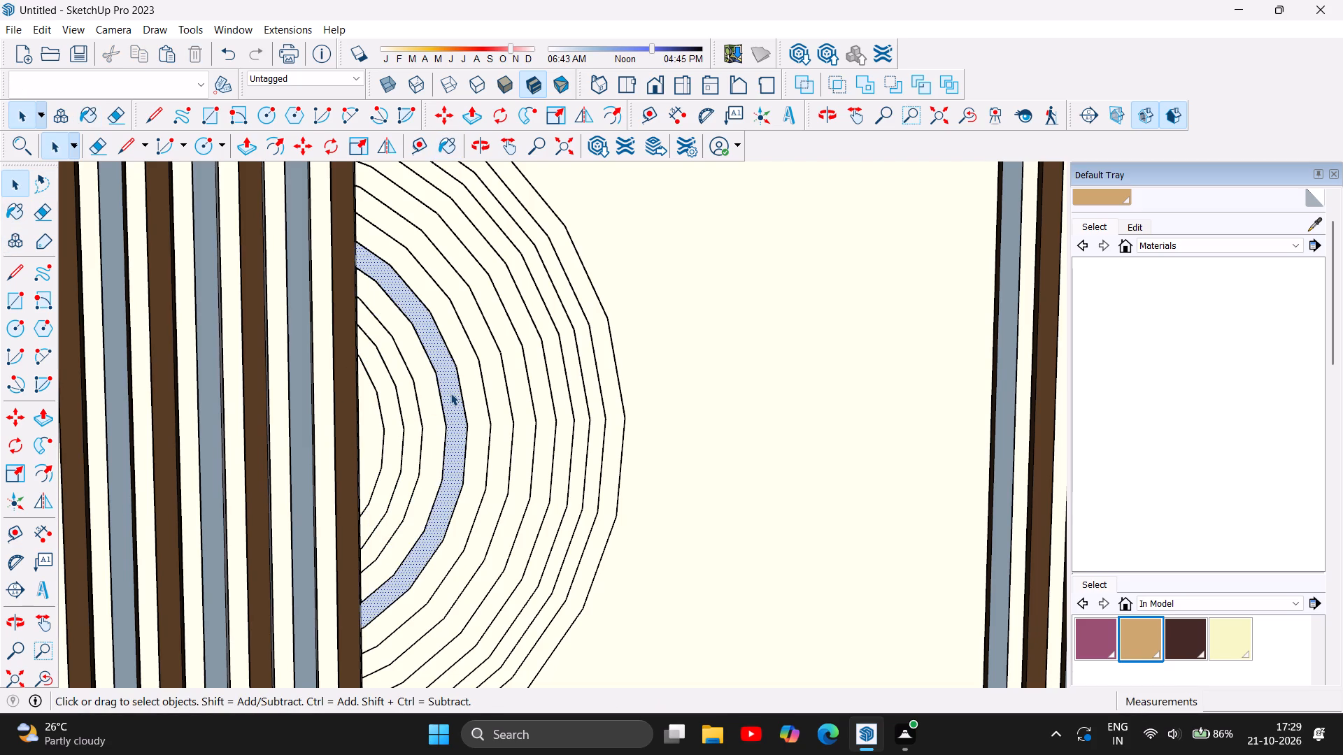
key("Delete")
Paint the wall face behind the arcs and slats with the tan material from the model.
left_click(1143, 647)
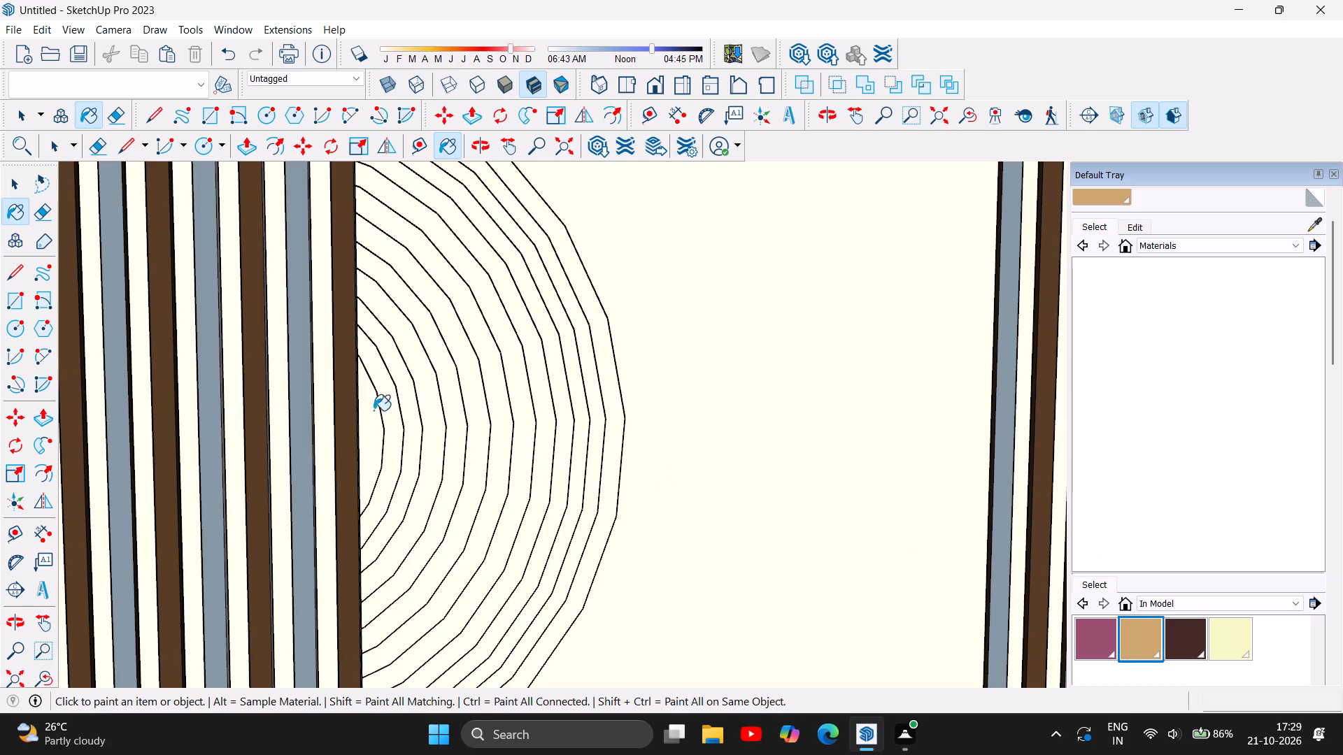
left_click(393, 427)
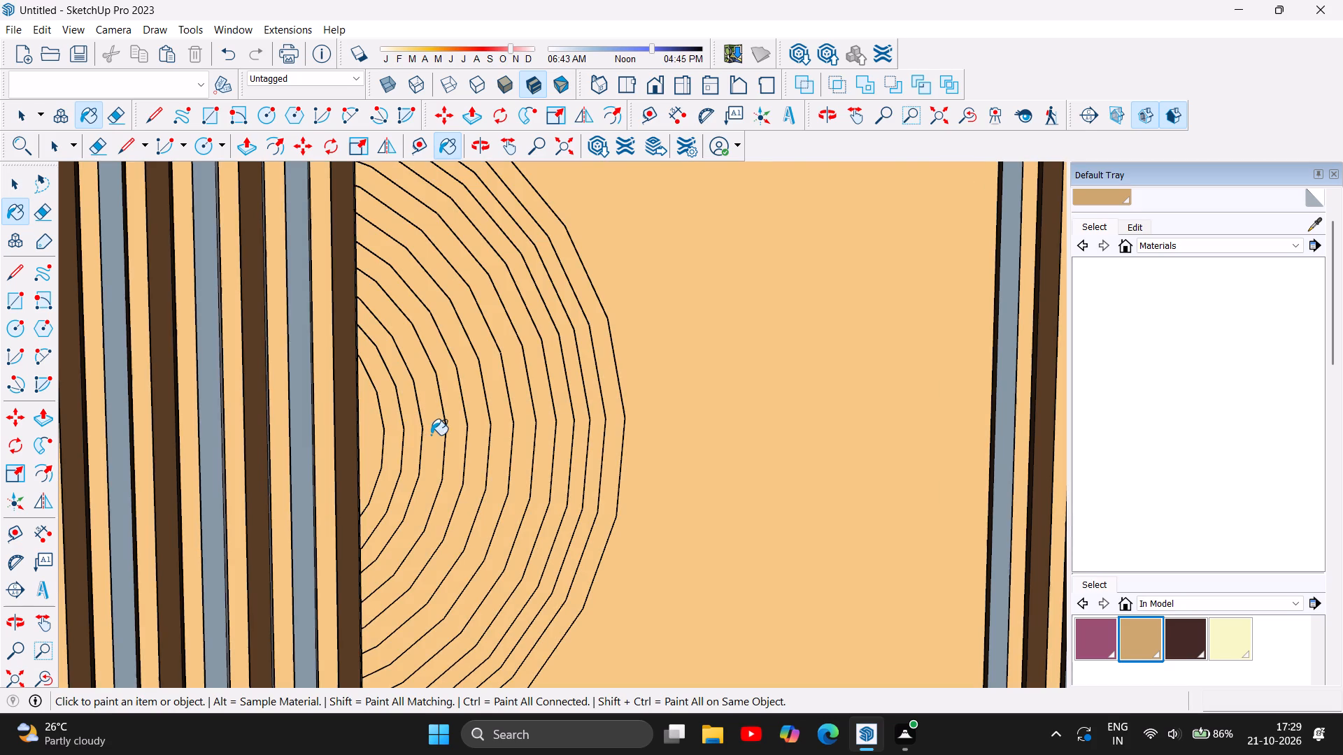
Delete the leftover pale-blue faces beside the blue slat above the arcs, near the shelf's end.
scroll(431, 435, "down", 17)
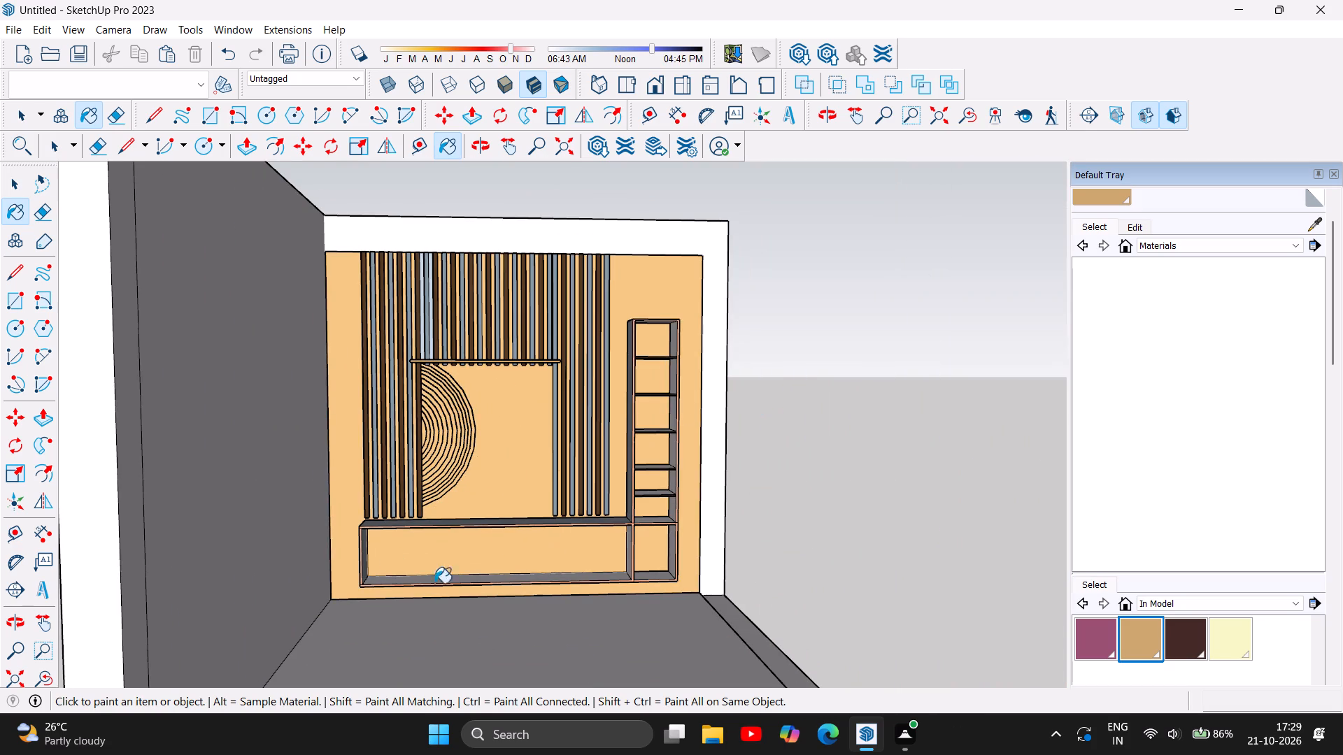
scroll(394, 542, "up", 2)
scroll(430, 499, "down", 4)
scroll(406, 378, "up", 4)
scroll(464, 309, "up", 2)
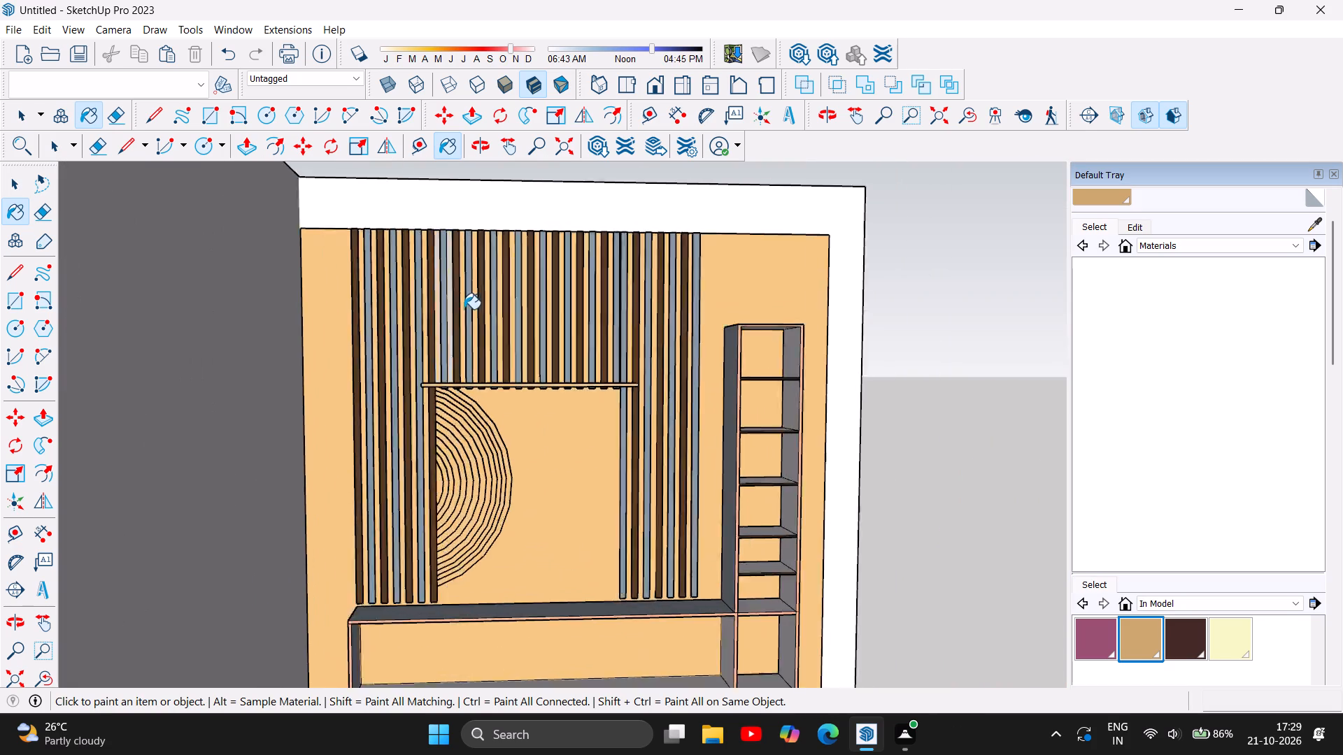
scroll(464, 309, "up", 3)
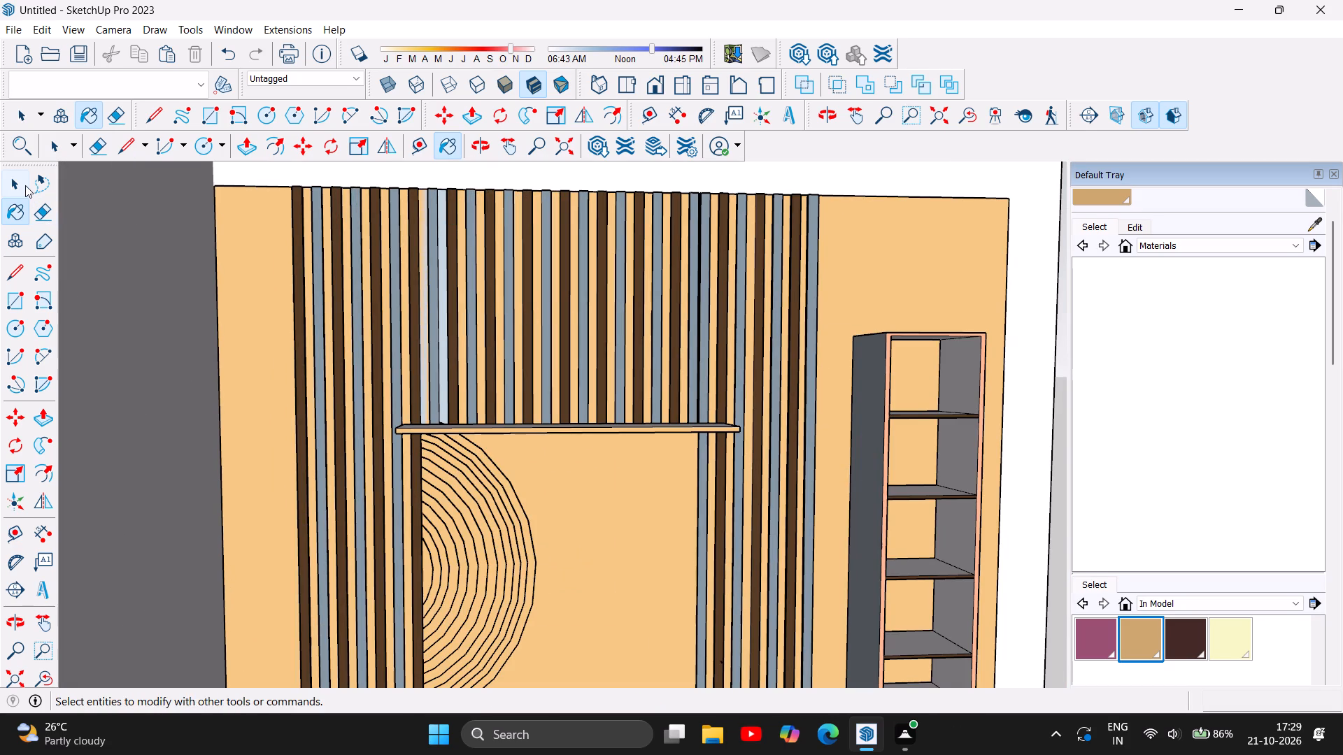
left_click(22, 185)
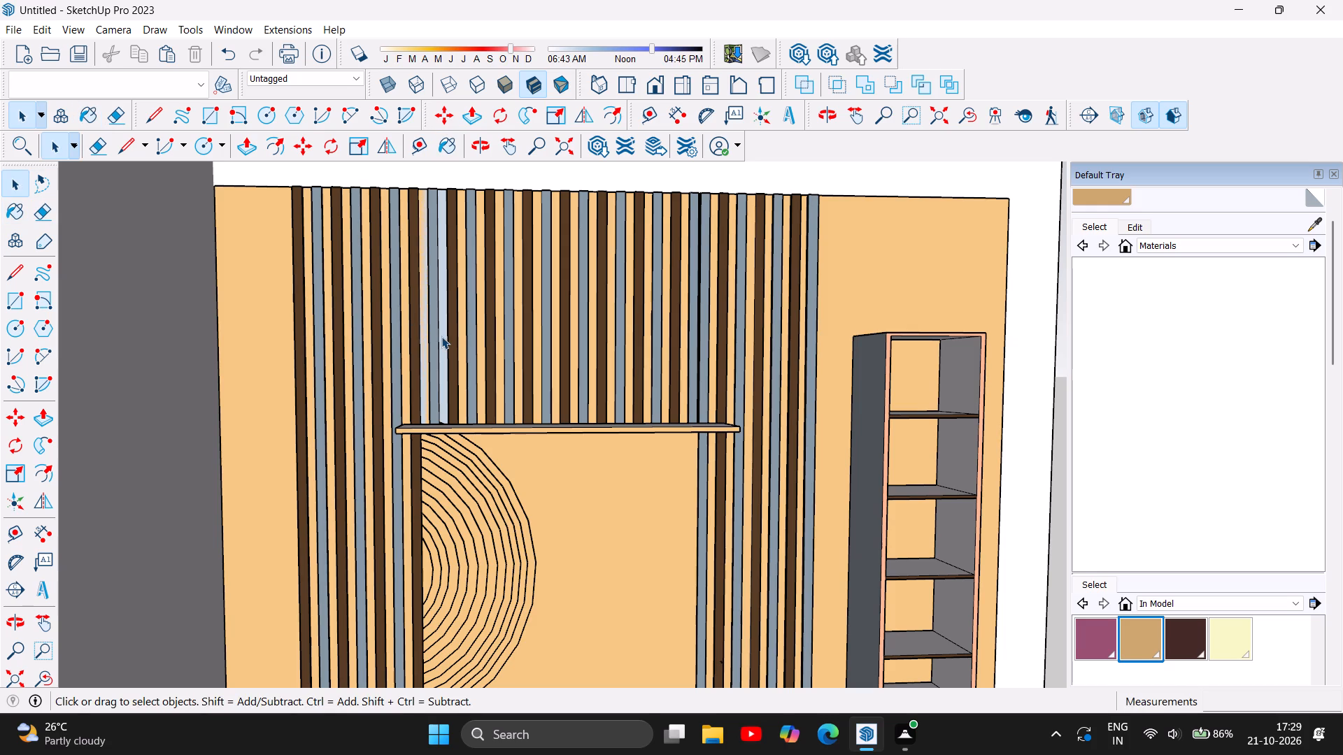
left_click(441, 336)
key("Delete")
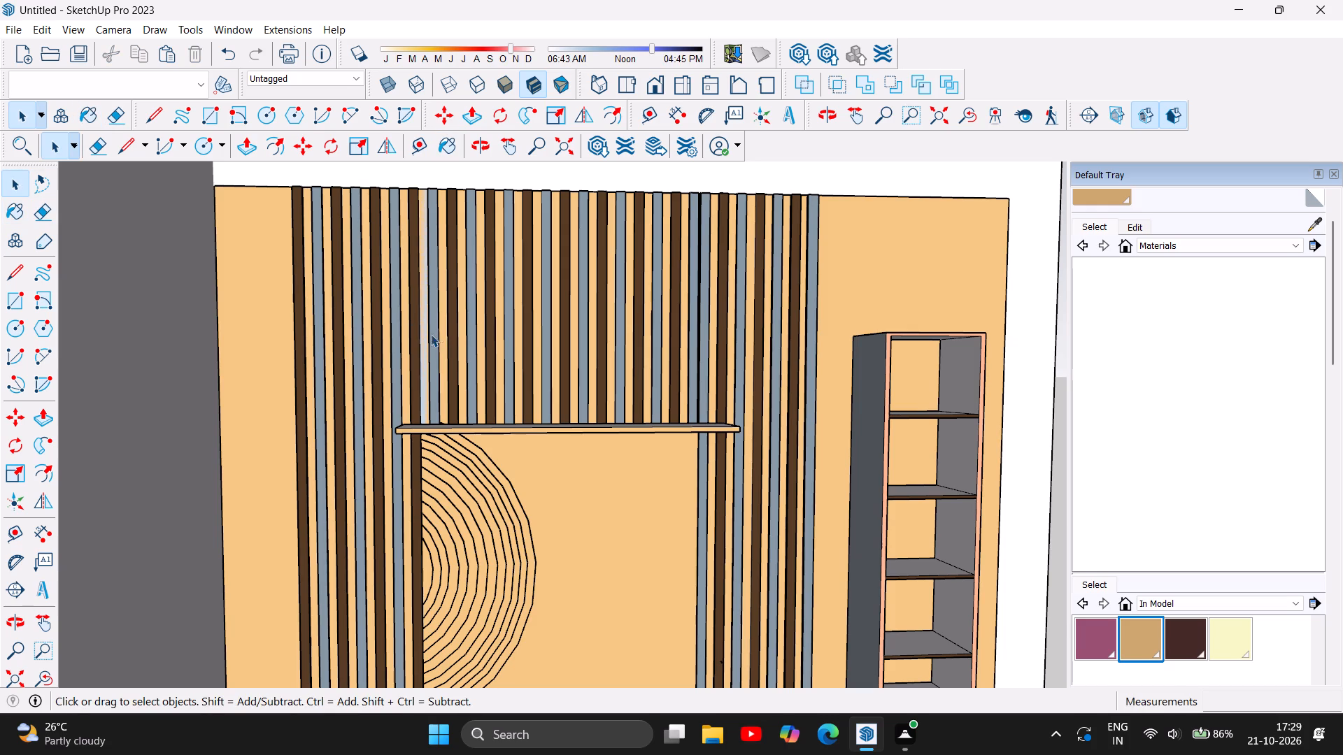
left_click(424, 326)
key("Delete")
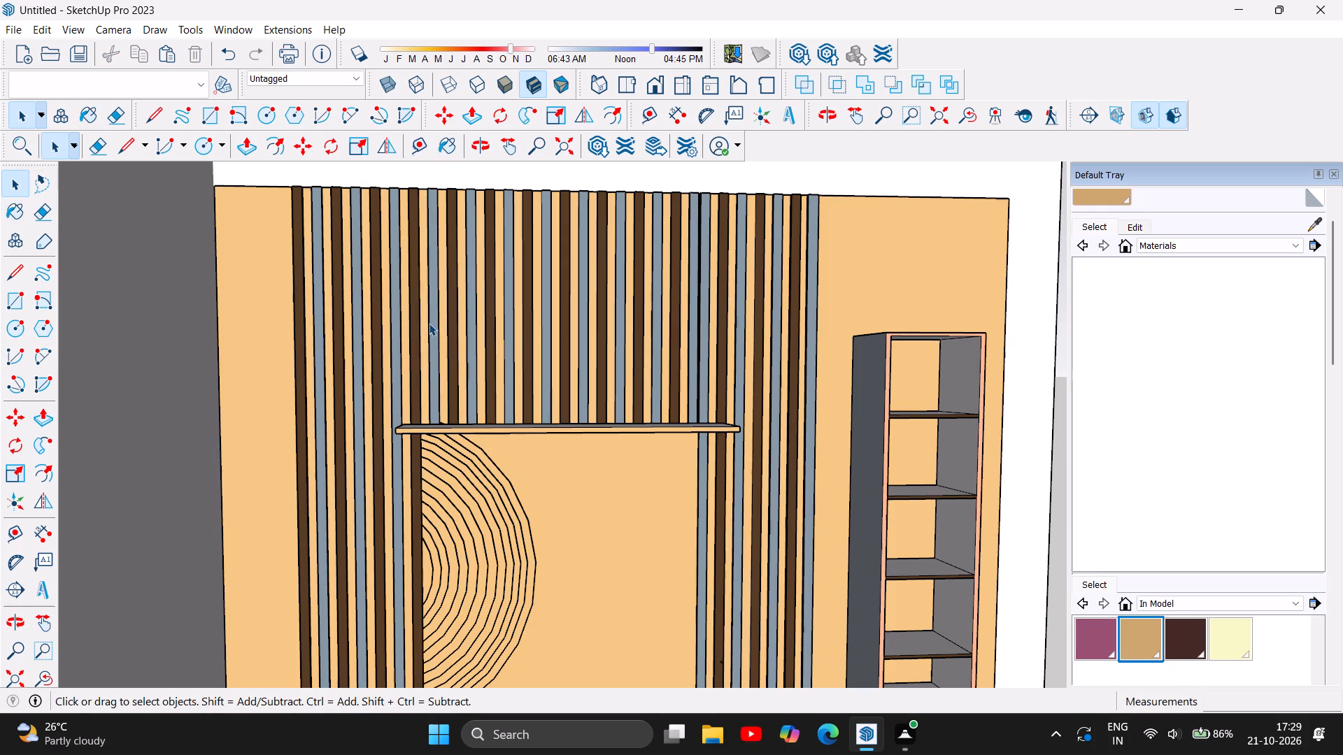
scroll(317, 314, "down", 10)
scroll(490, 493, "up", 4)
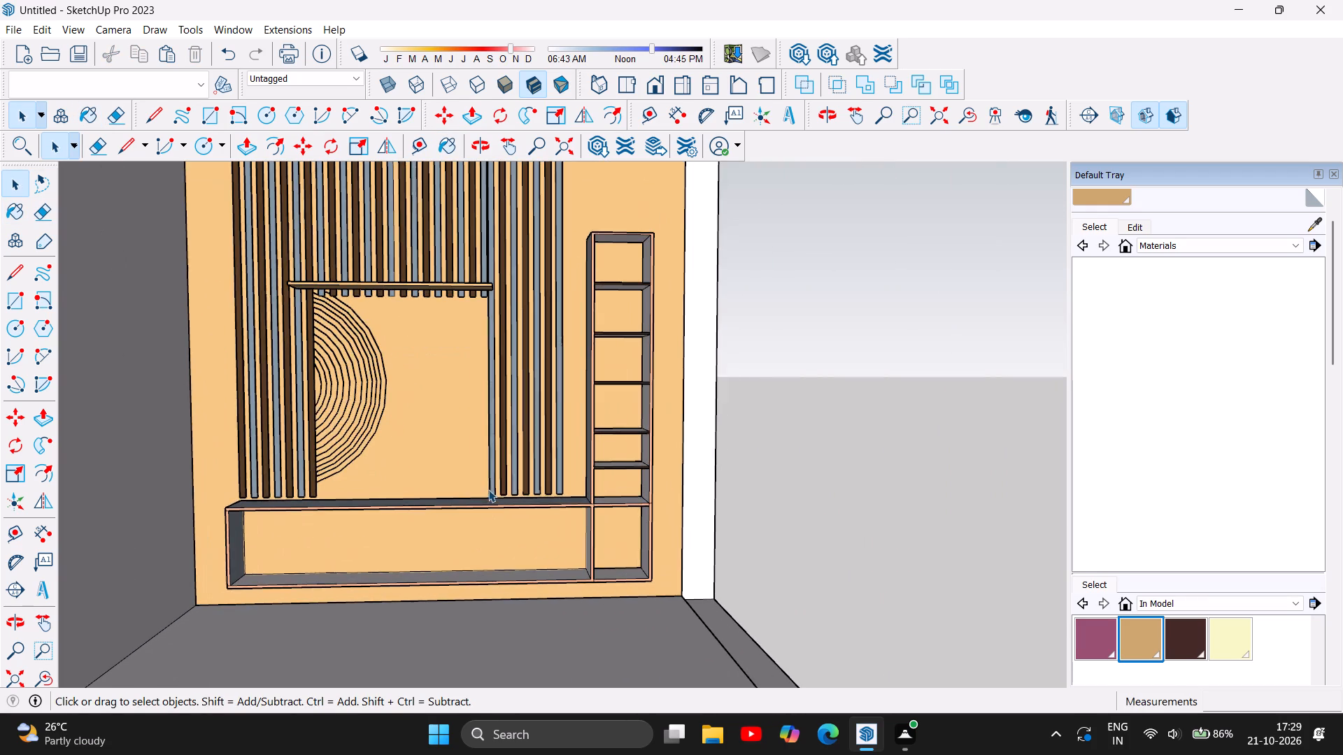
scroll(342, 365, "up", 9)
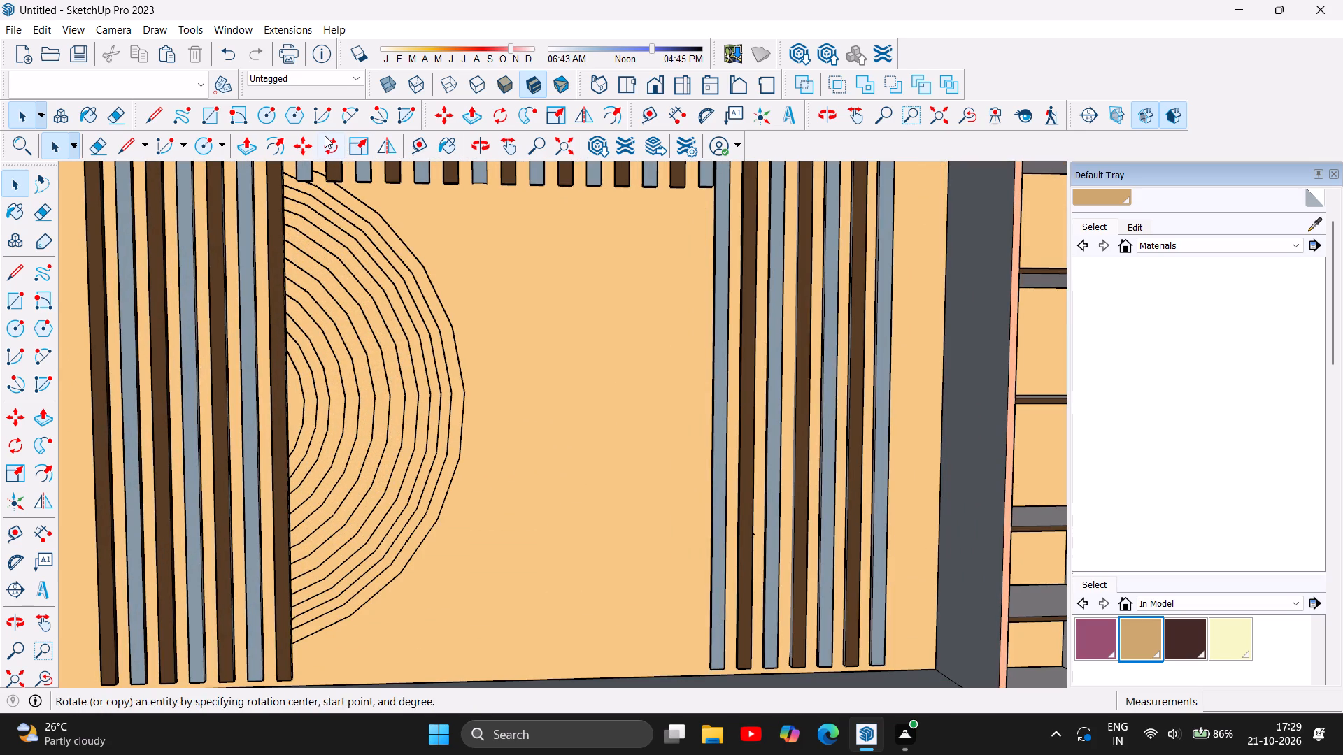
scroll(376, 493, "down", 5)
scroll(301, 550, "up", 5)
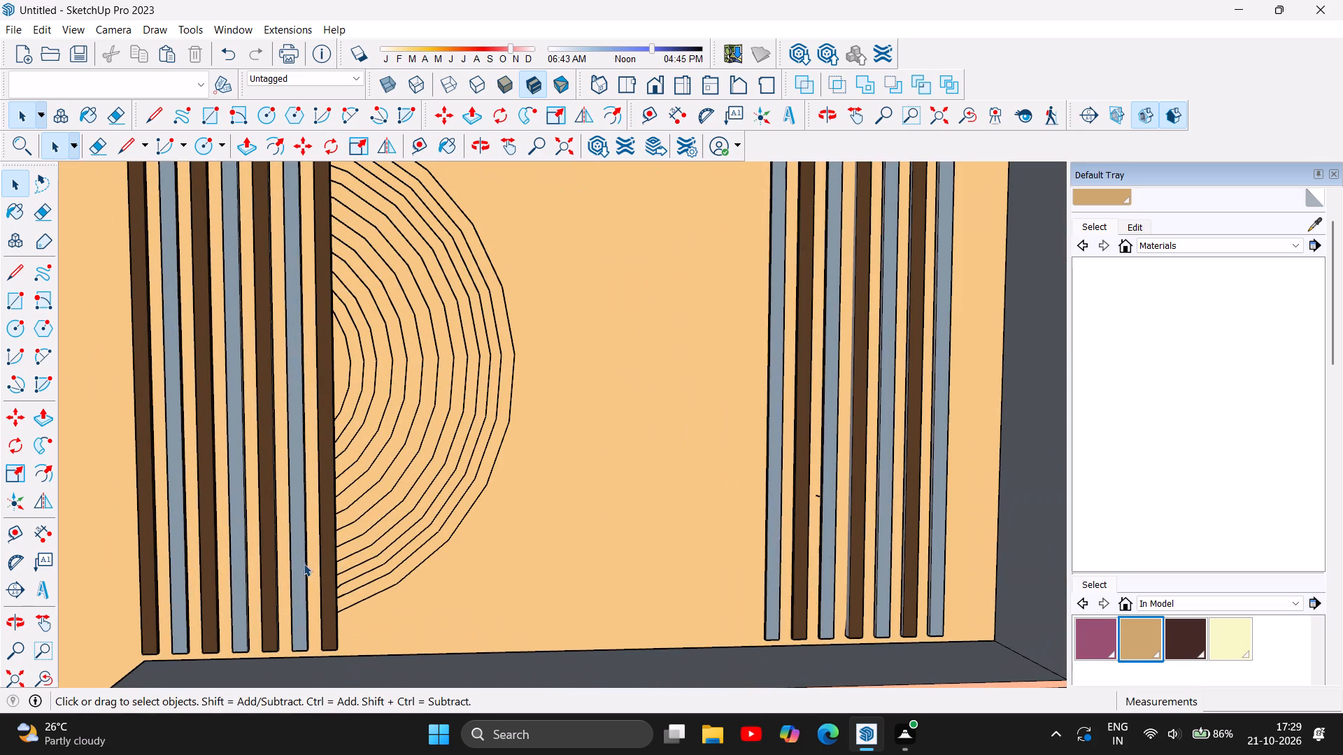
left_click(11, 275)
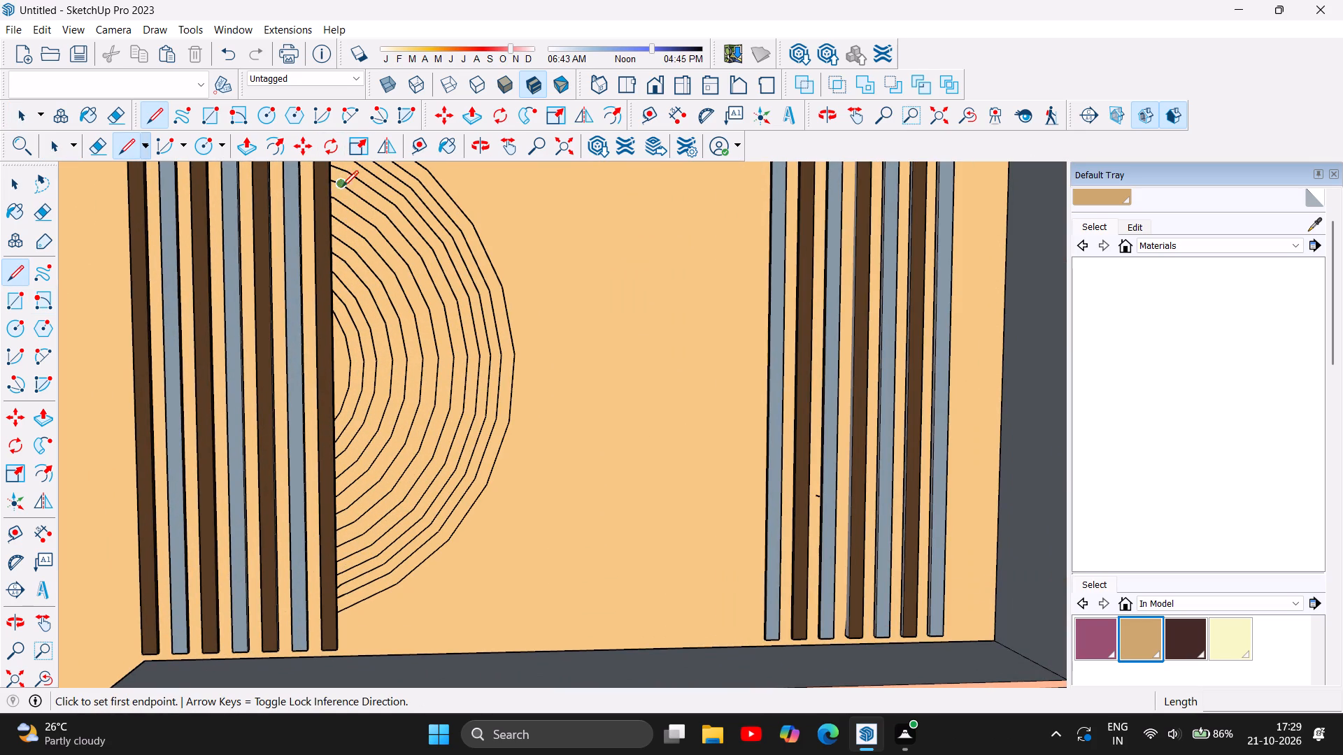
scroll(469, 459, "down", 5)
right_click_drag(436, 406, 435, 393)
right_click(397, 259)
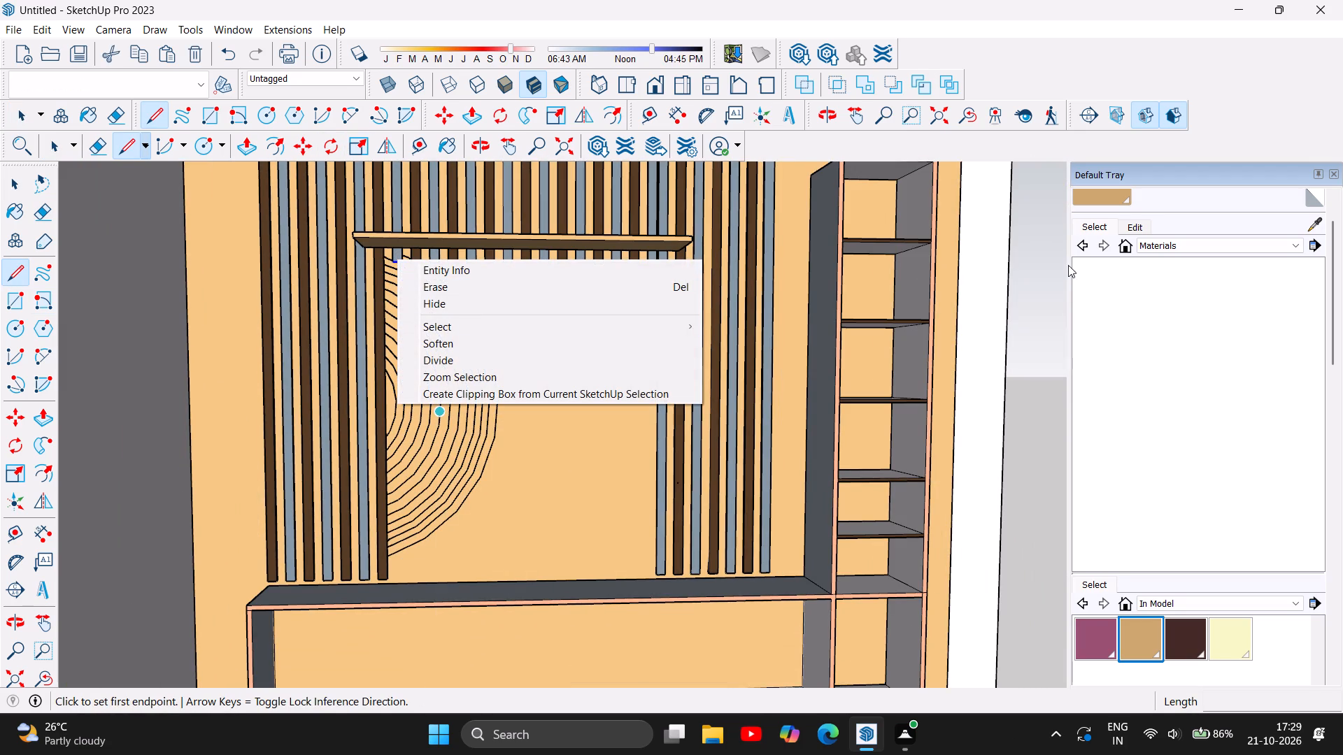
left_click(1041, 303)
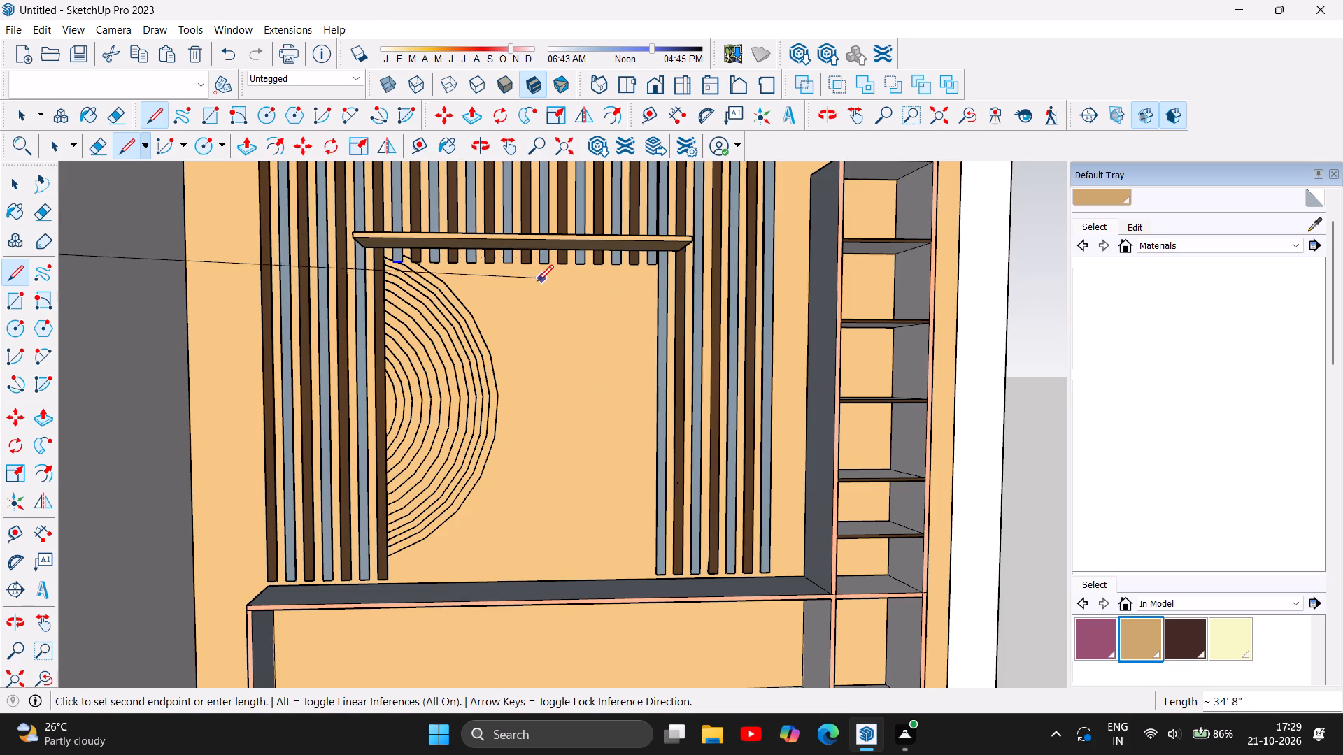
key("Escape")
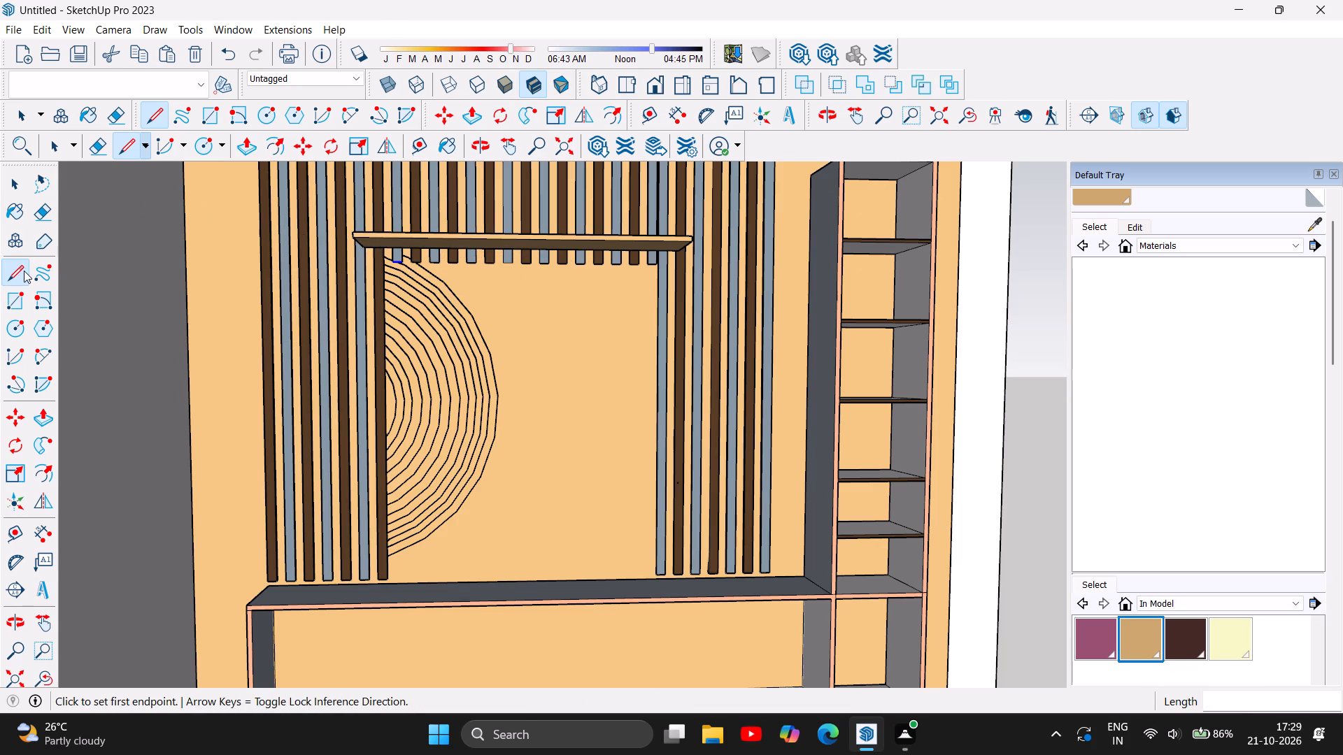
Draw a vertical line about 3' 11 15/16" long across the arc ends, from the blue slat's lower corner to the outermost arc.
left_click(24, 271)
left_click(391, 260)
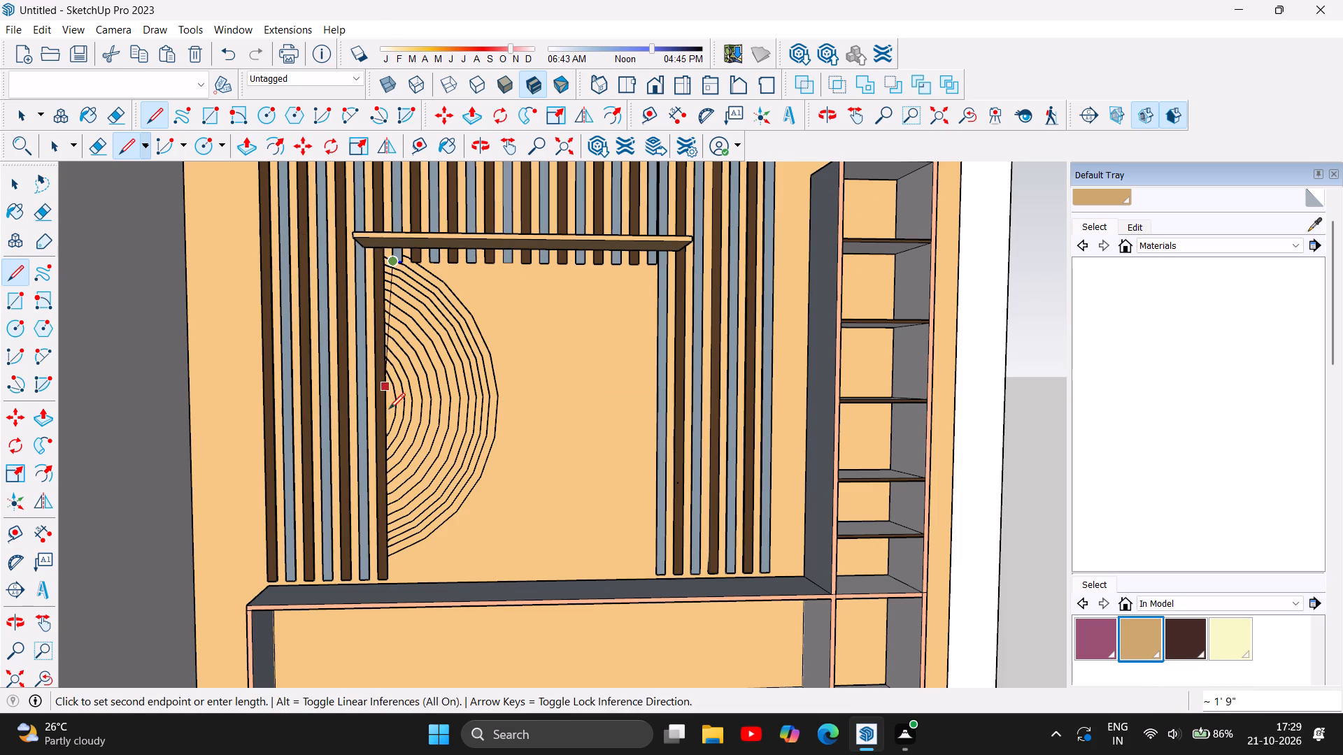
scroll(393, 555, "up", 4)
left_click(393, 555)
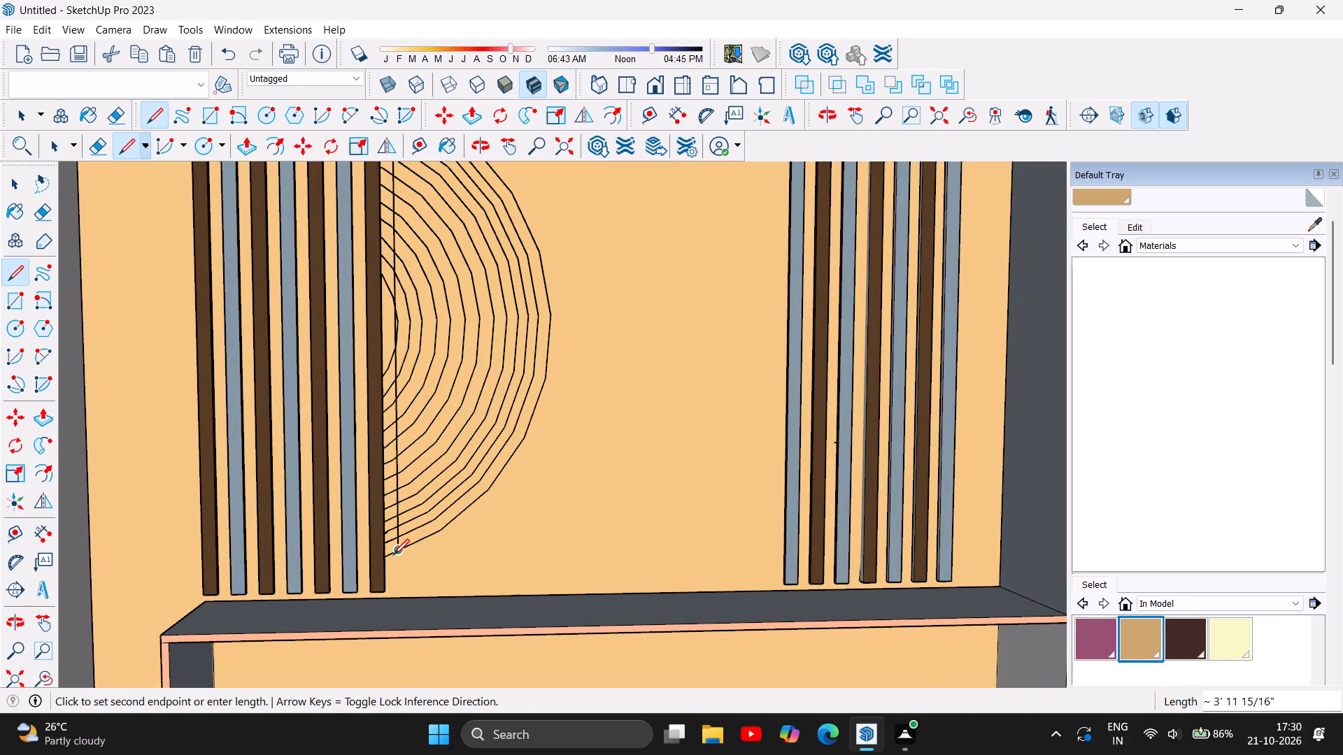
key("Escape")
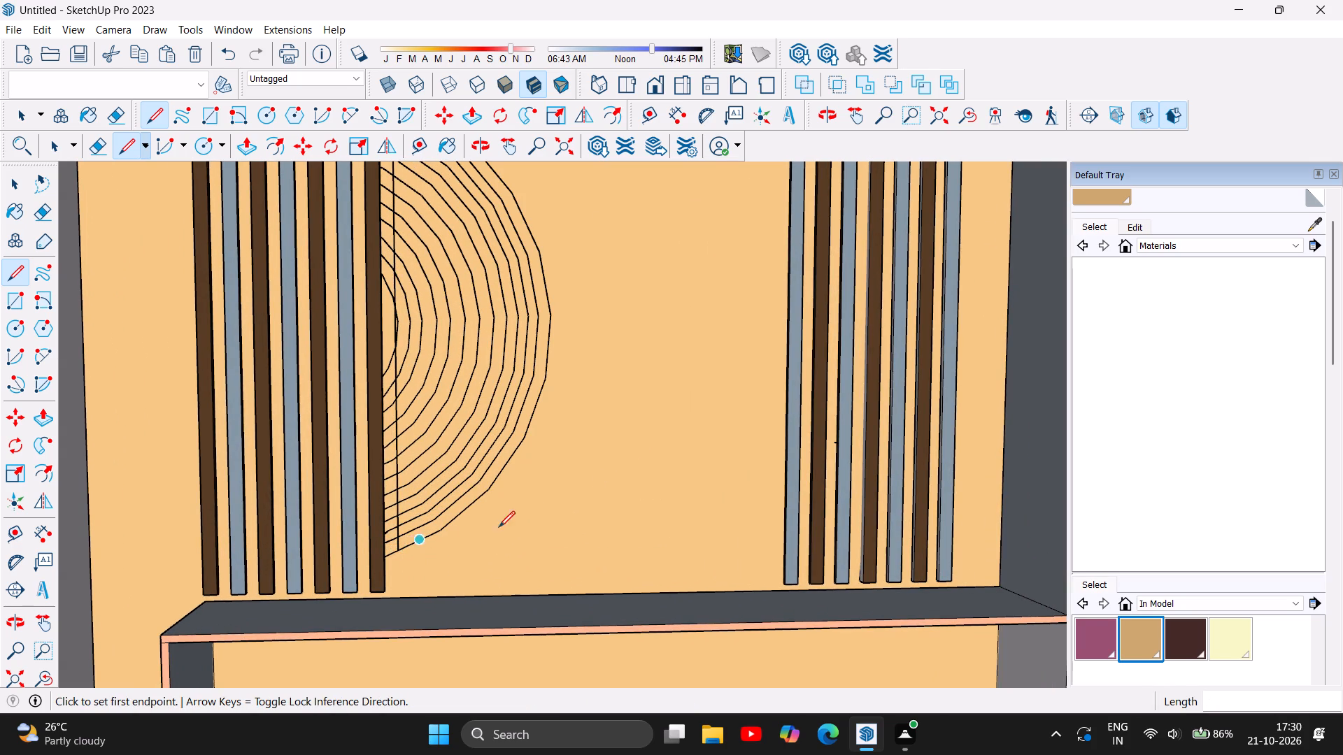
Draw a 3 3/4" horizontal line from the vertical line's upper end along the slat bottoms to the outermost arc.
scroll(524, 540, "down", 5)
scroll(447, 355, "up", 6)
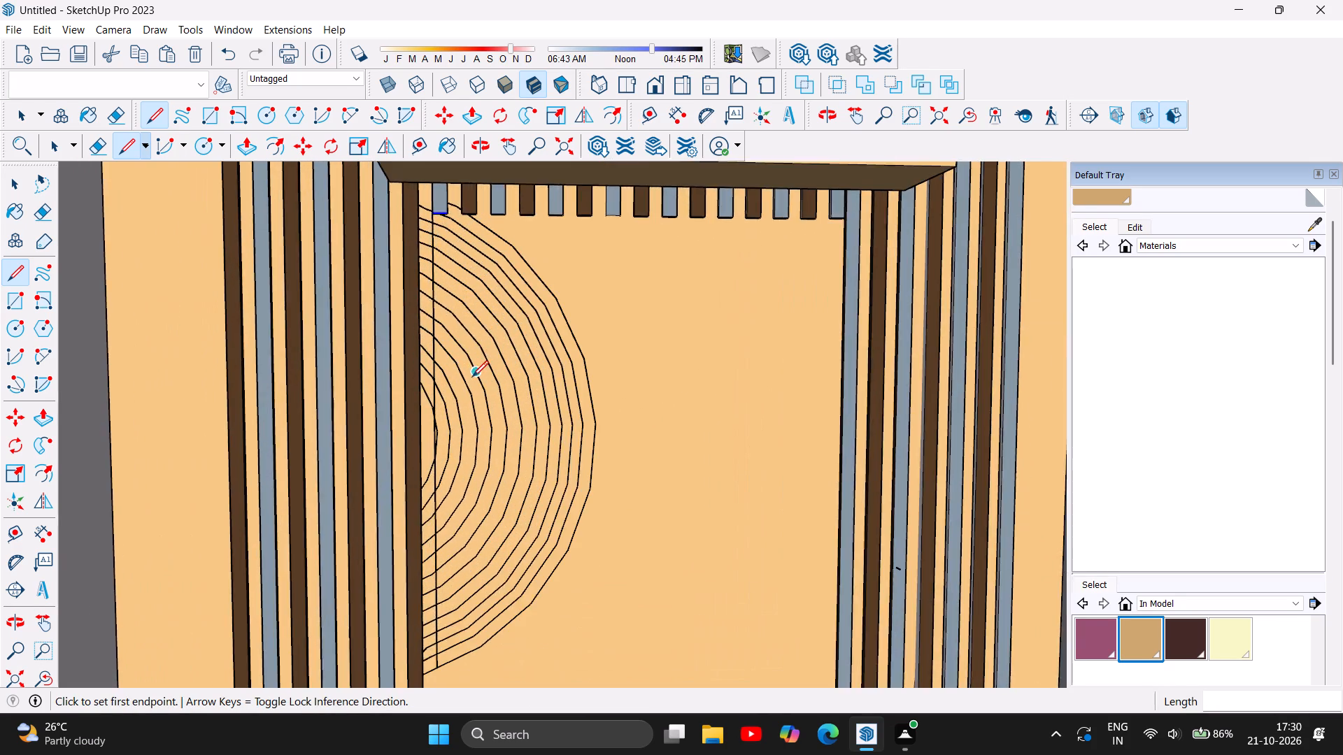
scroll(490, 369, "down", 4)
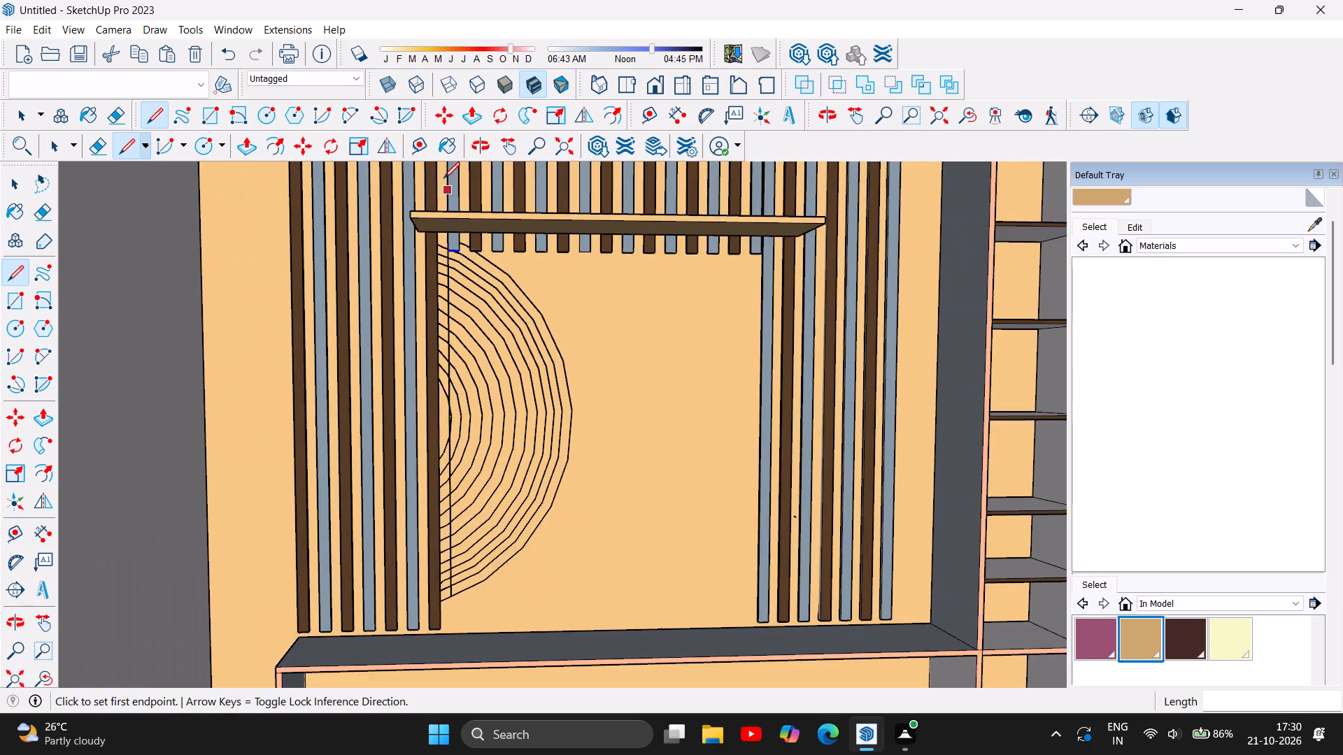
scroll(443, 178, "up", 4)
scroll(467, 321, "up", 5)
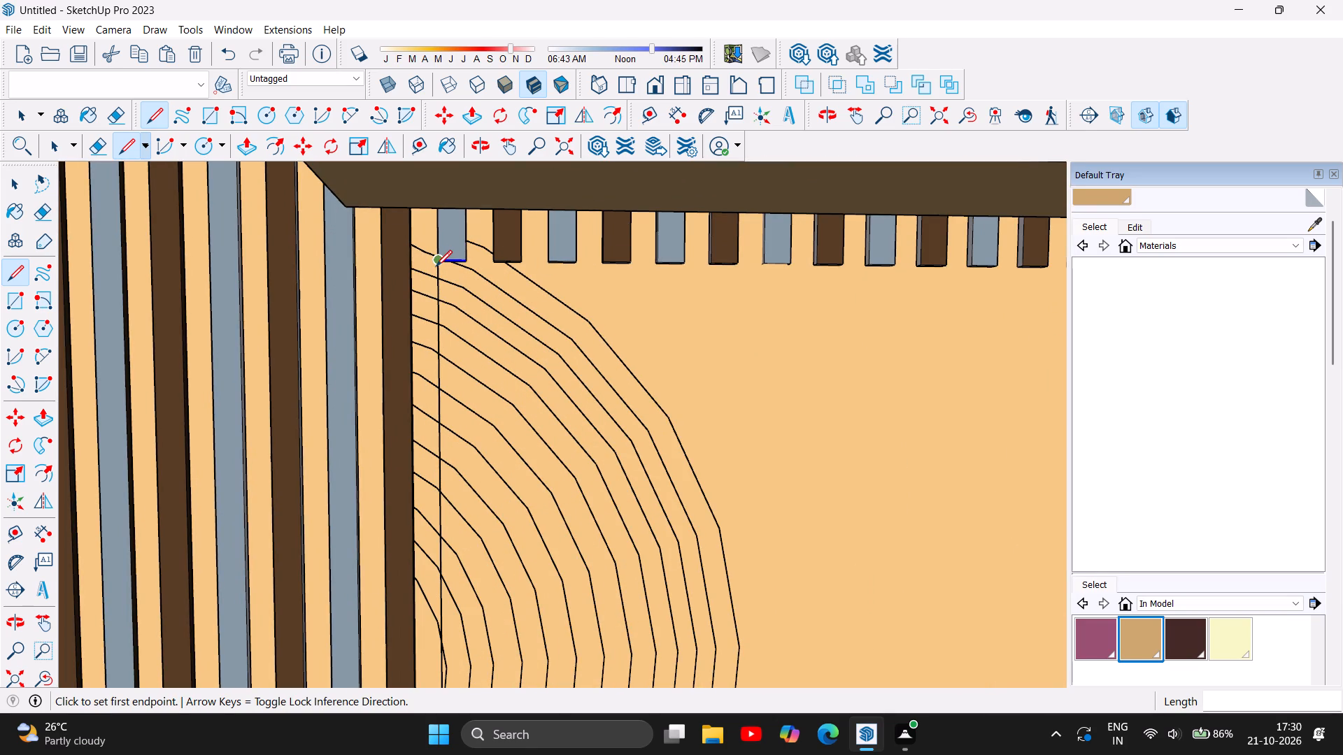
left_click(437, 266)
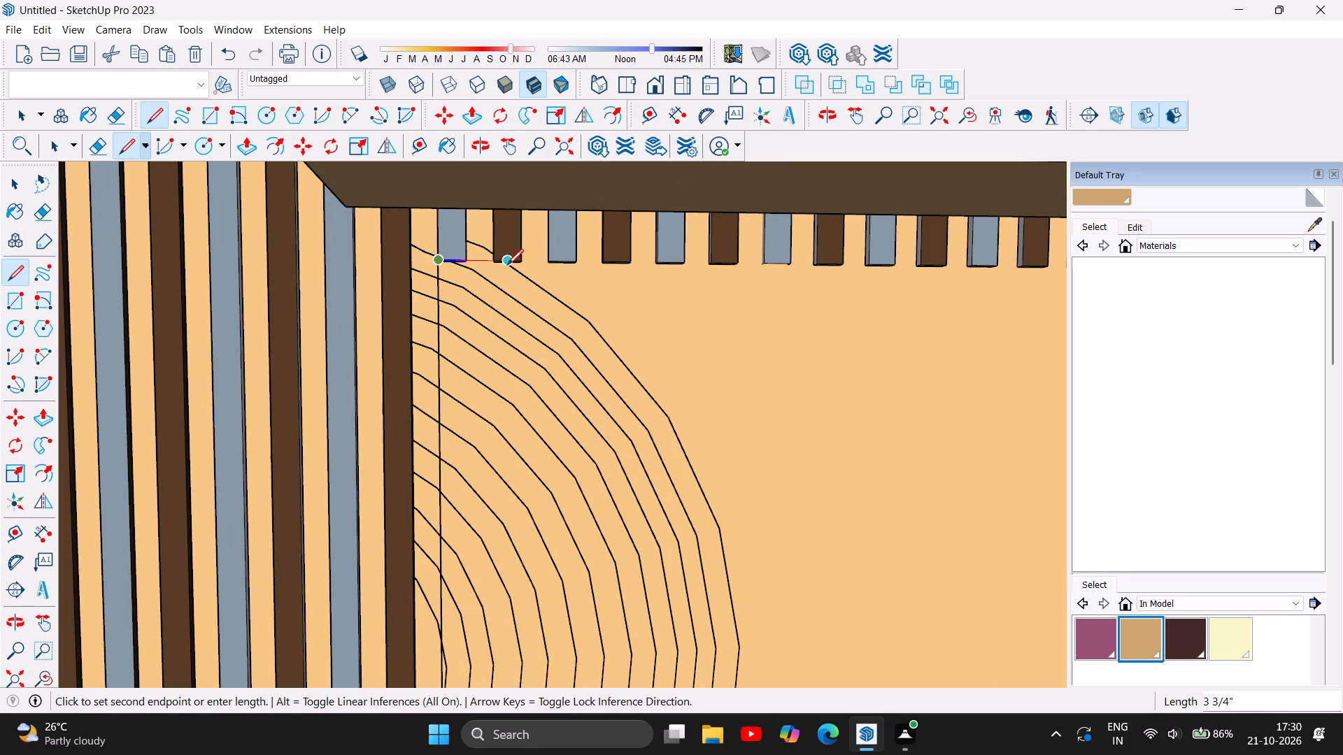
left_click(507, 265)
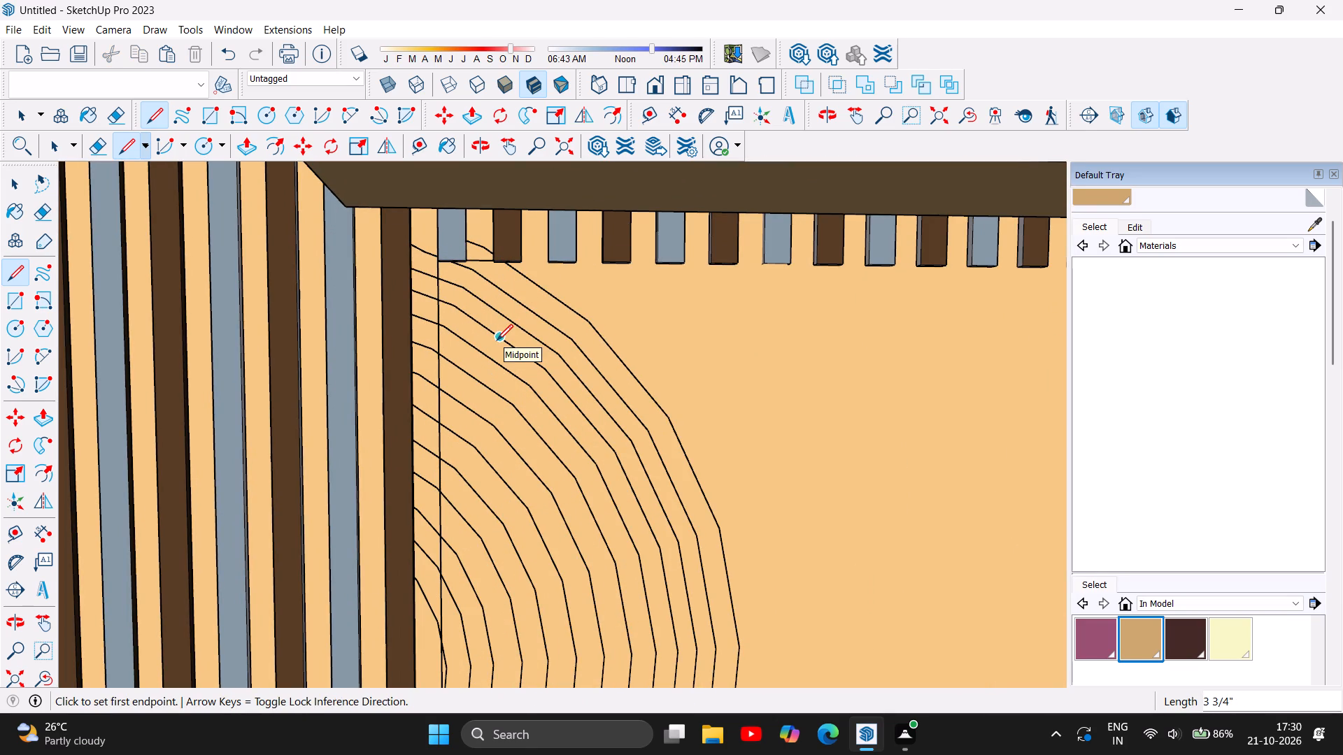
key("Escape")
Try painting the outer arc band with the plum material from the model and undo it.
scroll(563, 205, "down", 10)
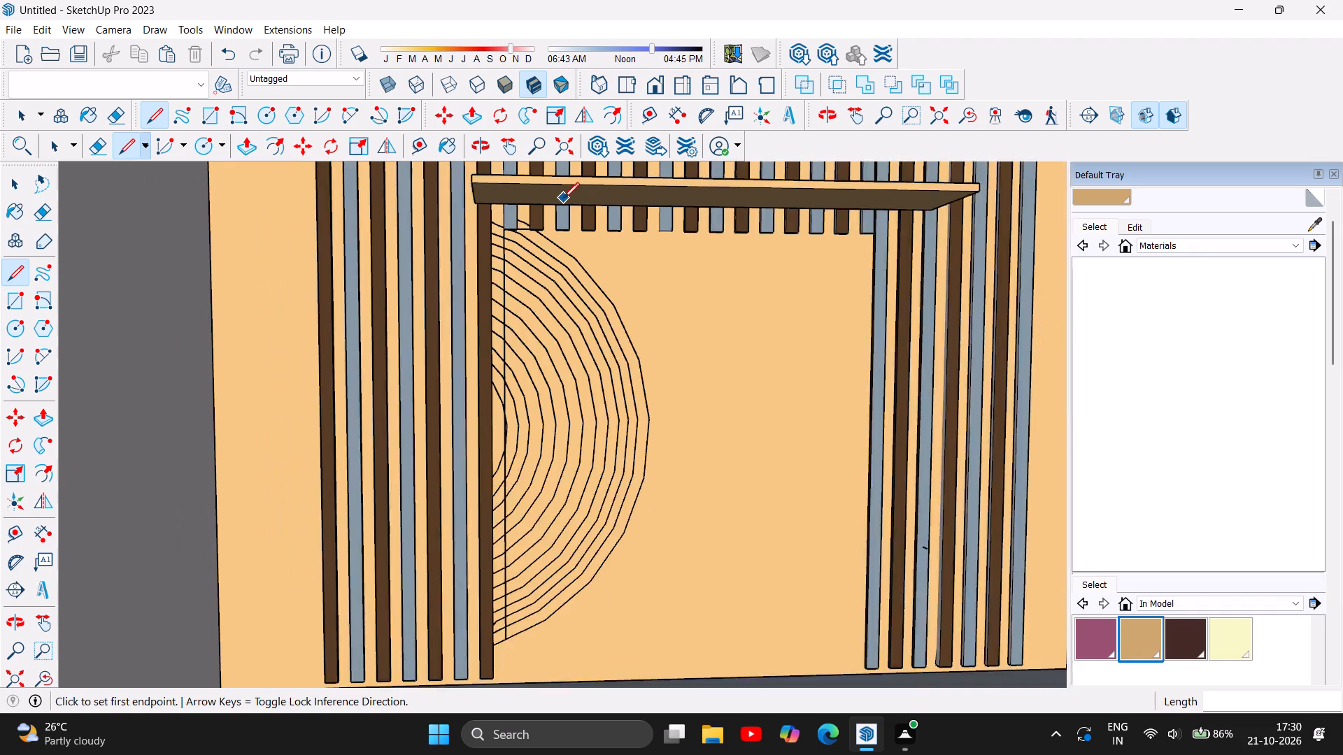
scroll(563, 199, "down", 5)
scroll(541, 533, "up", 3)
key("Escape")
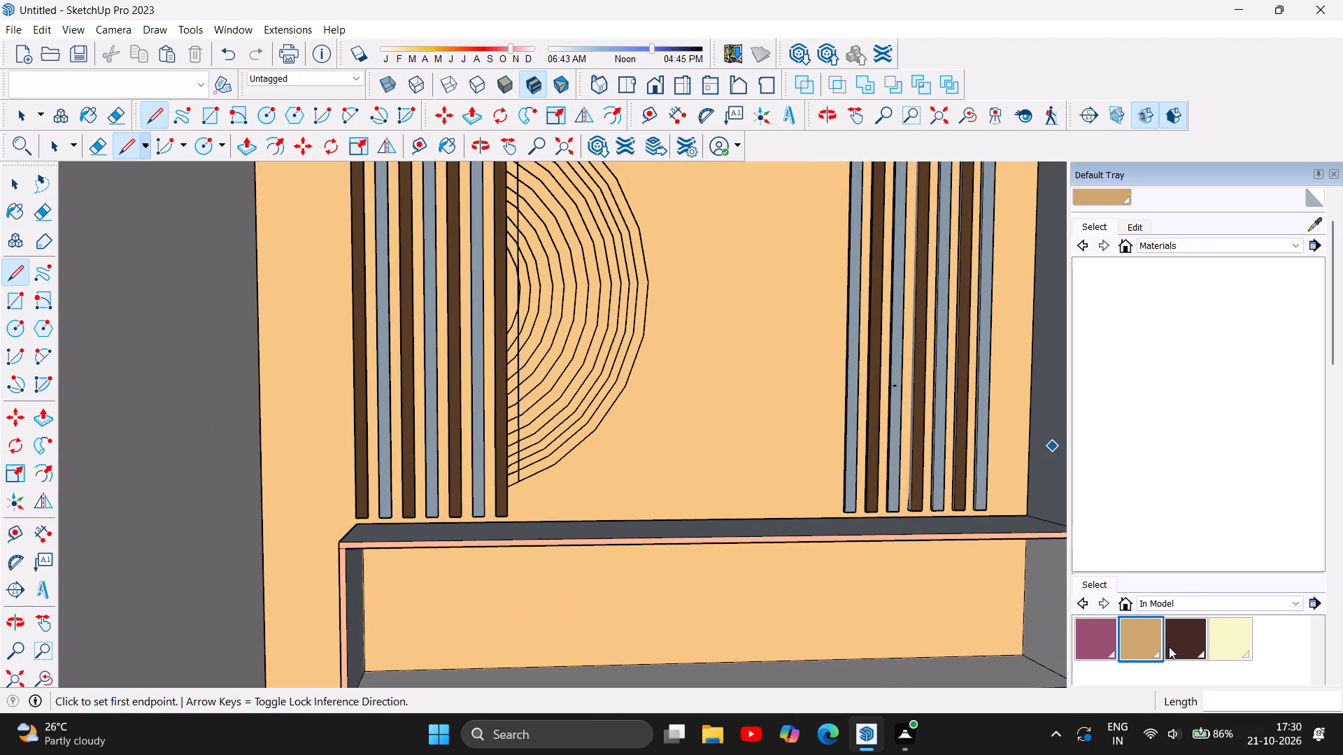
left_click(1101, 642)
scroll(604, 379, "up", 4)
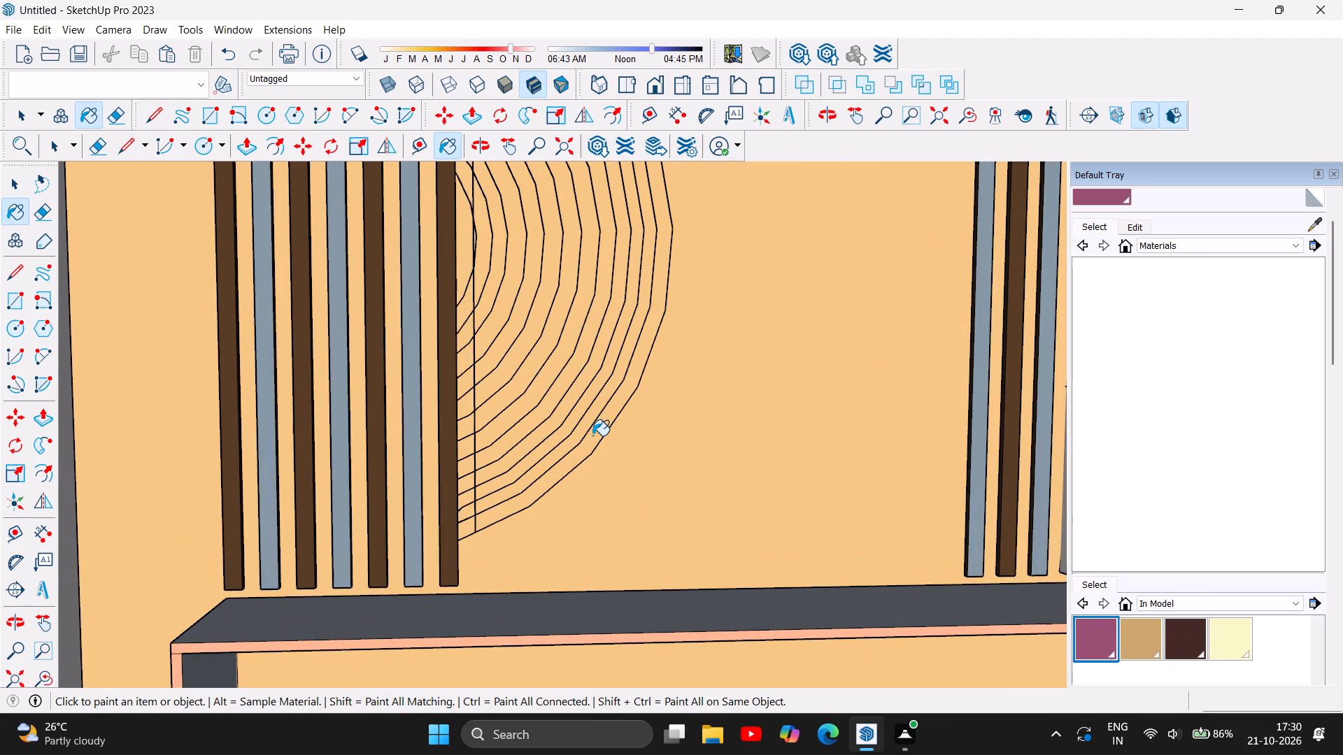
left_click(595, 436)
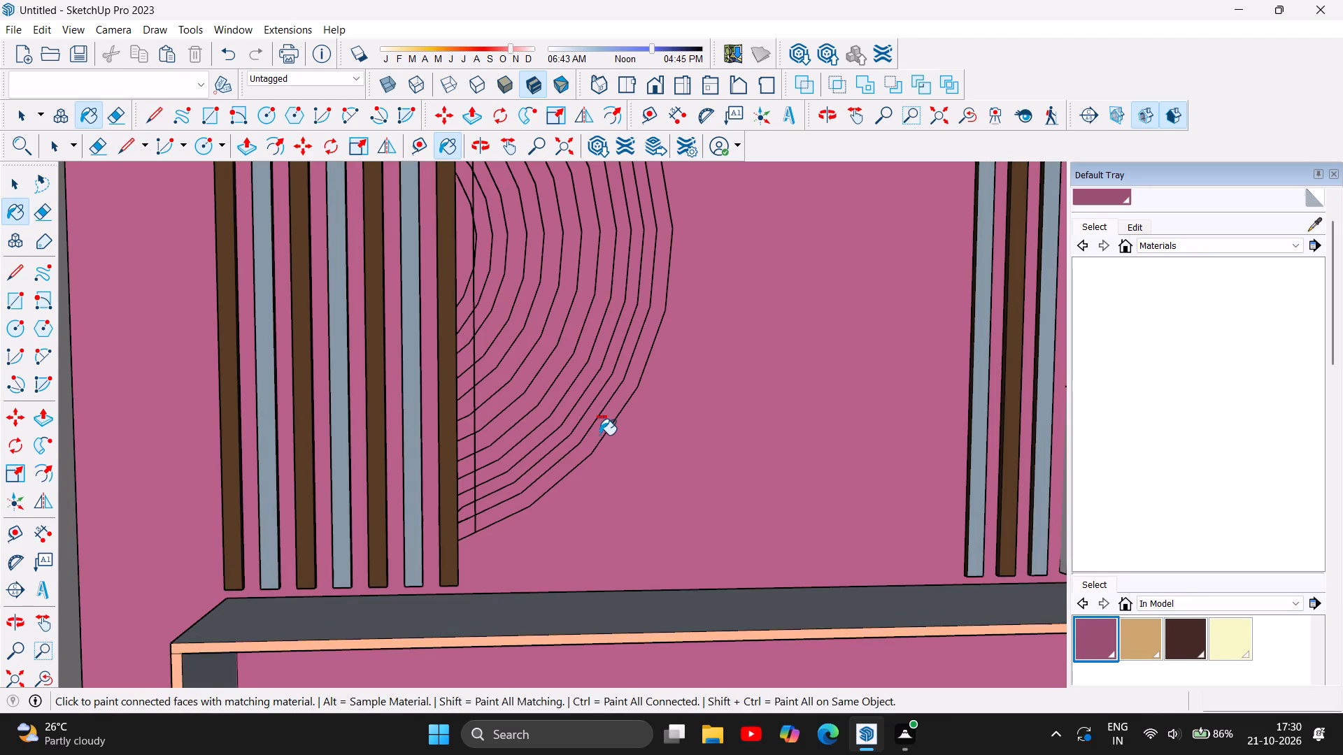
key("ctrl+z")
Undo the recent line drawing and face deletions along with the tan wall paint, back to the cream wall.
scroll(672, 466, "down", 5)
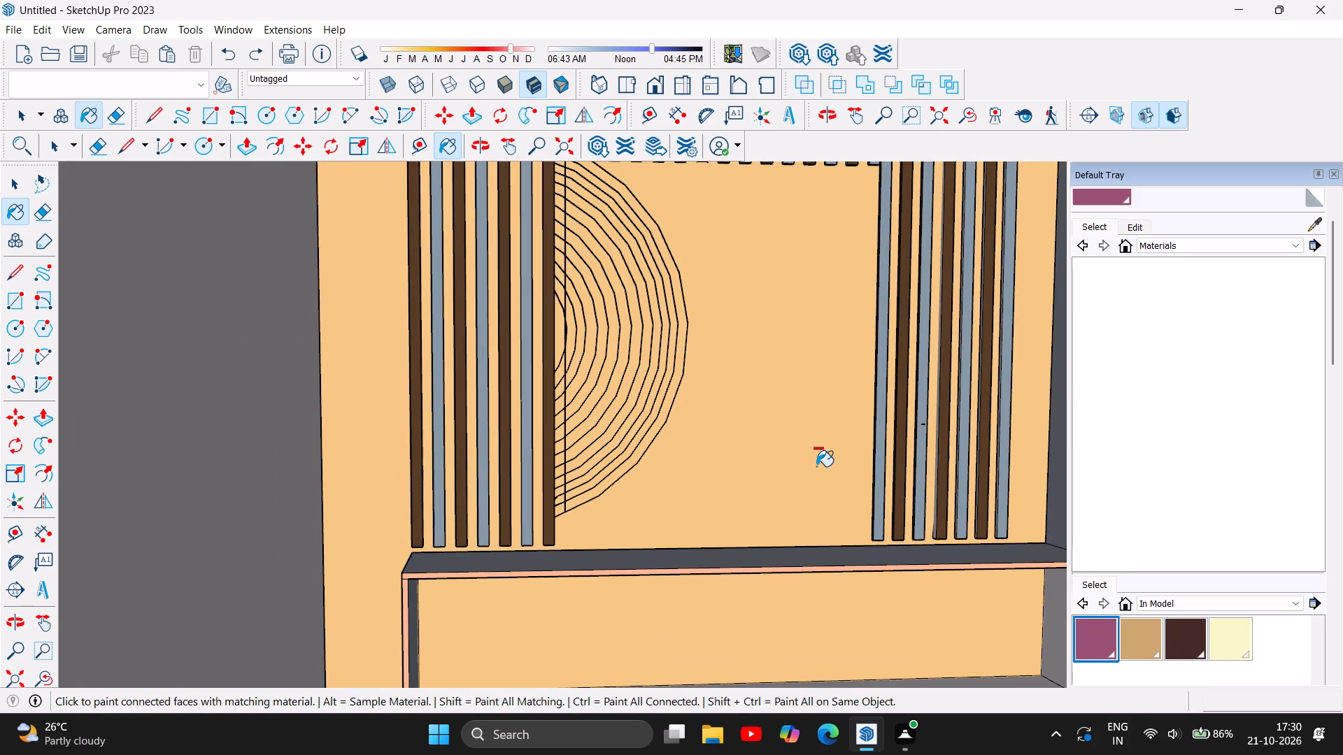
key("ctrl+z")
key("ctrl+z")
key("ctrl+z")
key("ctrl+z")
key("ctrl+z")
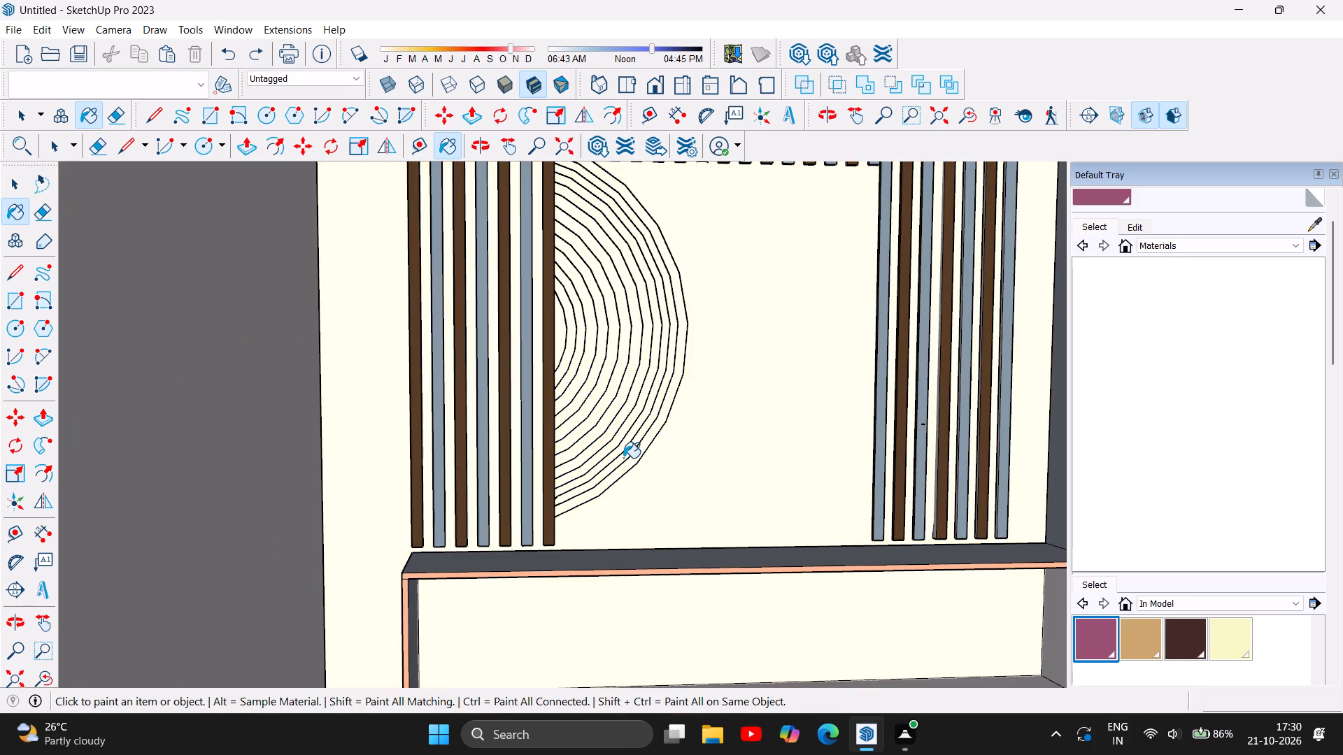
Undo the arc clean-up and the concentric offsets, back to a single half-circle outline beside the brown slat.
key("ctrl+z")
key("ctrl+z")
key("ctrl+z")
key("ctrl+z")
key("ctrl+z")
key("ctrl+z")
key("ctrl+z")
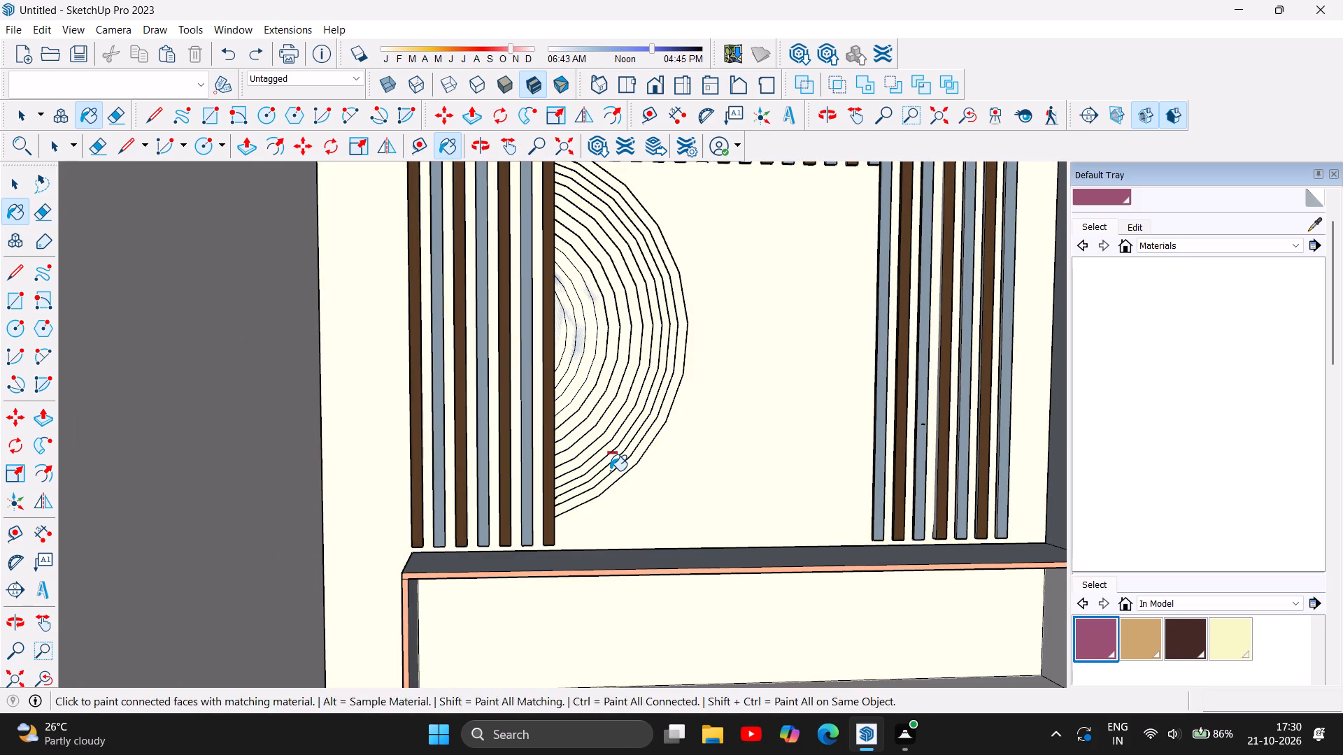
key("ctrl+z")
key("ctrl+z")
key("ctrl+z")
key("ctrl+z")
key("ctrl+z")
key("ctrl+z")
key("ctrl+z")
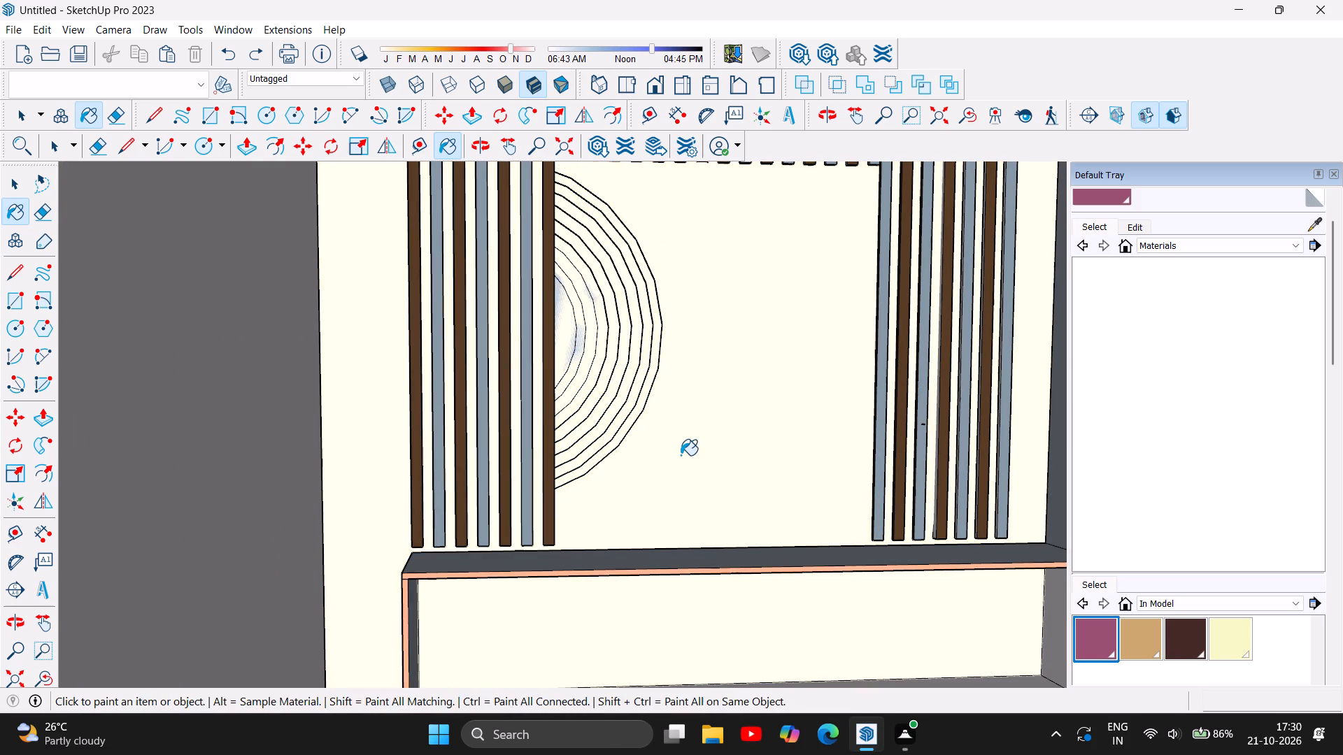
key("ctrl+z")
key("ctrl+z")
key("ctrl+z")
key("ctrl+z")
key("ctrl+z")
key("ctrl+z")
key("ctrl+z")
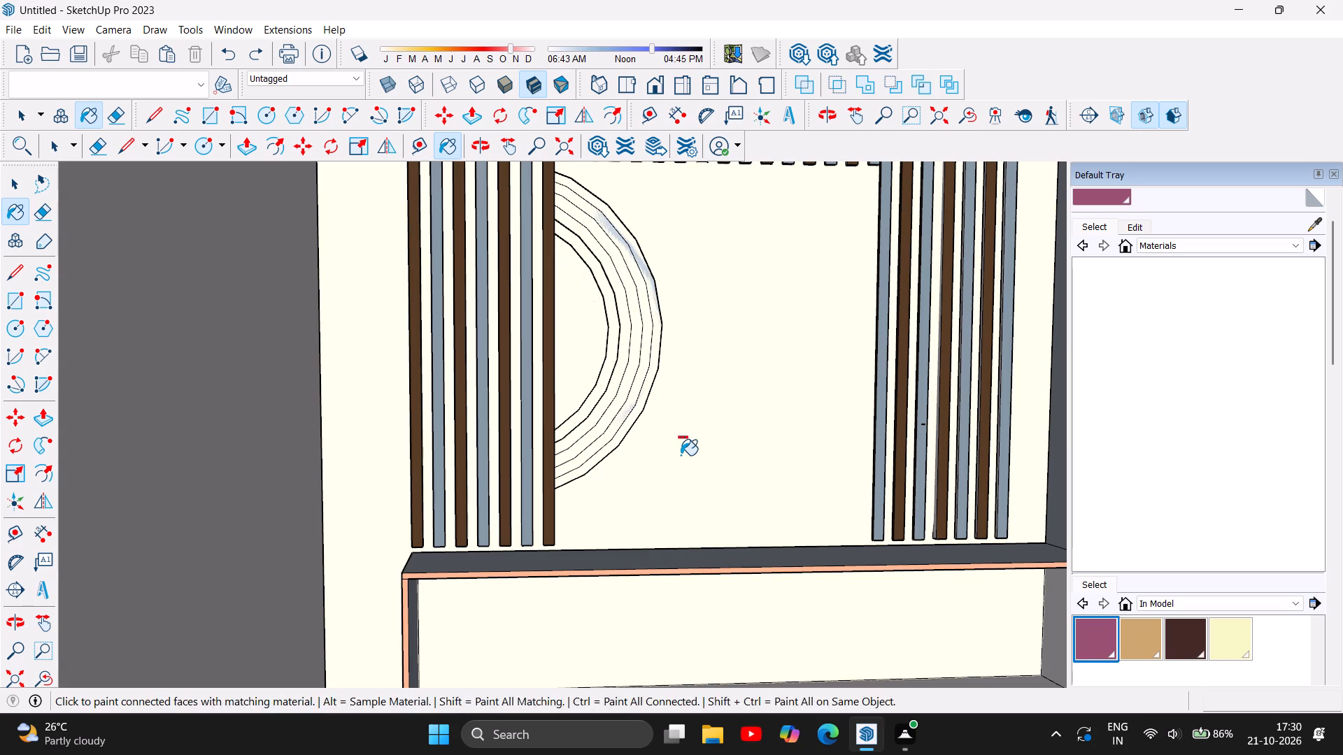
key("ctrl+z")
key("ctrl+z")
key("ctrl+z")
key("ctrl+z")
key("ctrl+z")
key("ctrl+z")
key("ctrl+z")
key("ctrl+z")
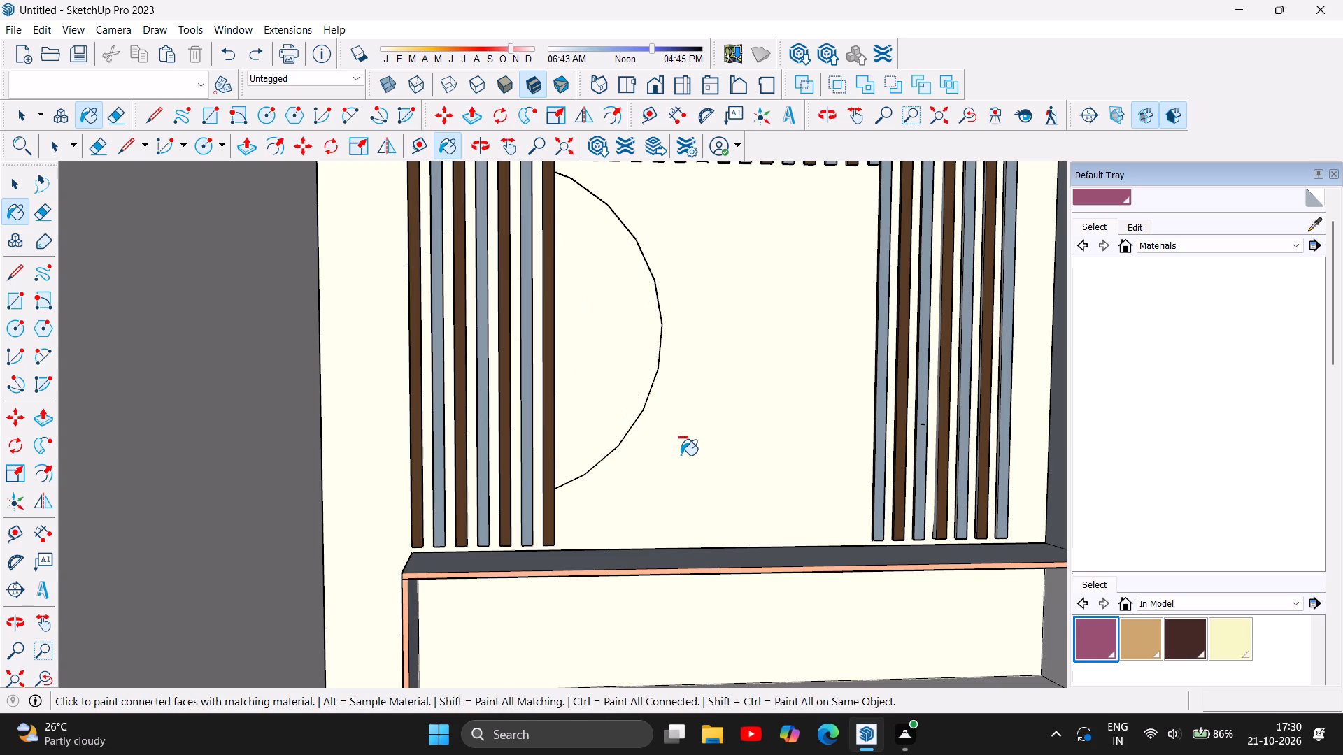
key("ctrl+z")
key("ctrl+z")
key("ctrl+z")
key("ctrl+z")
key("ctrl+z")
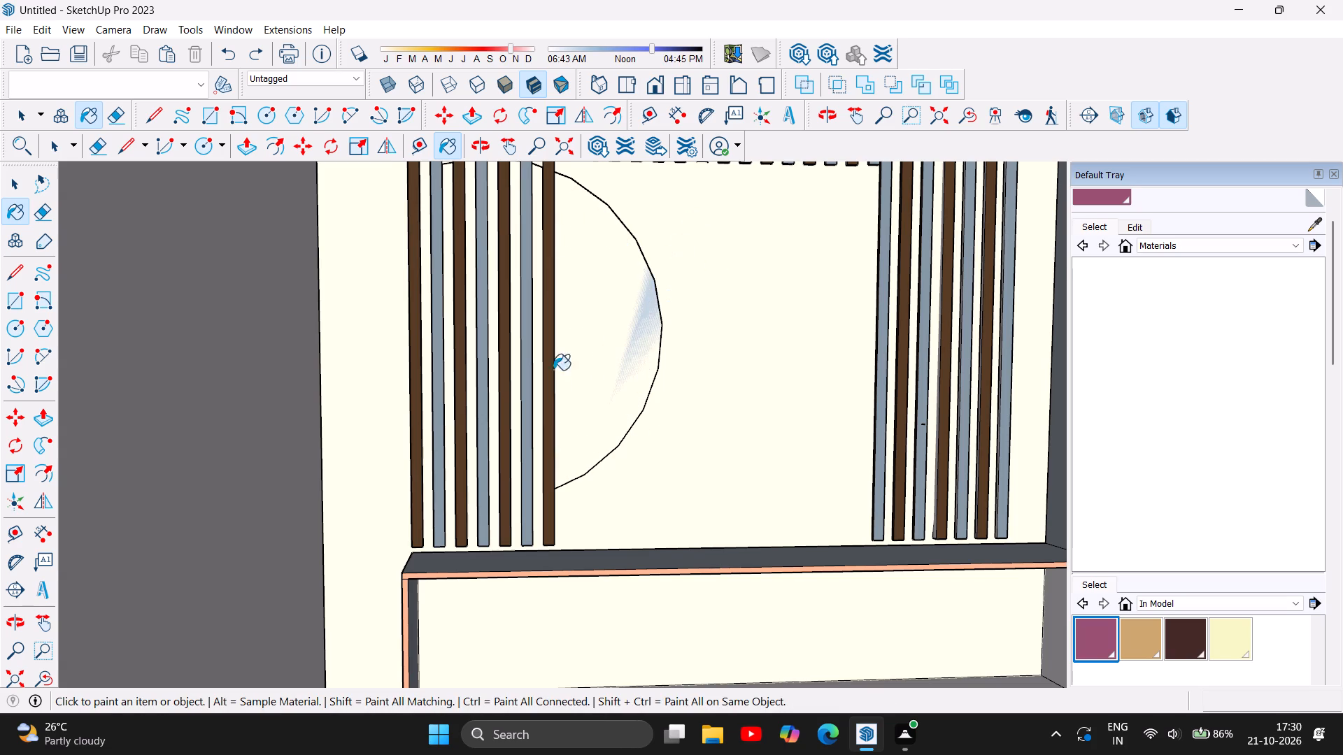
Undo the remaining circle behind and beside the slats, back to the plain cream wall.
scroll(446, 389, "down", 12)
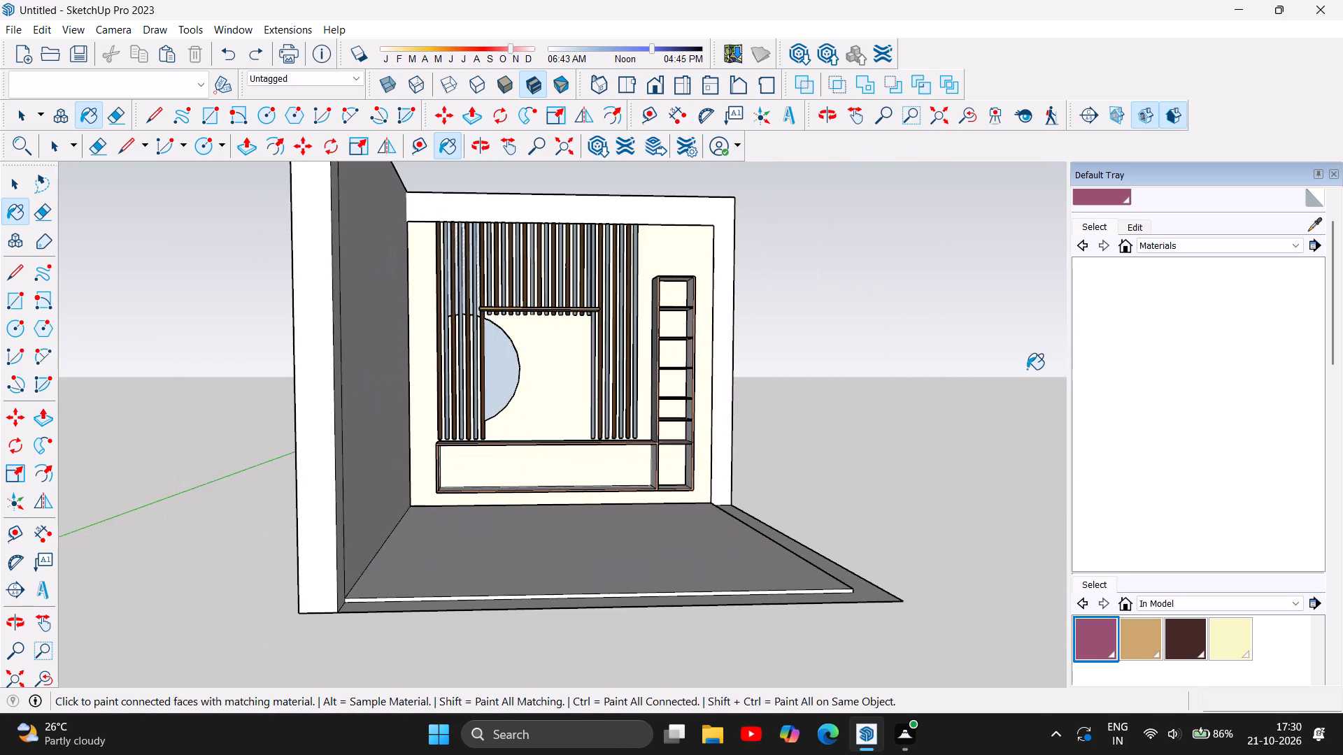
key("ctrl+z")
key("ctrl+z")
key("ctrl+z")
key("ctrl+z")
key("ctrl+z")
key("ctrl+z")
key("ctrl+z")
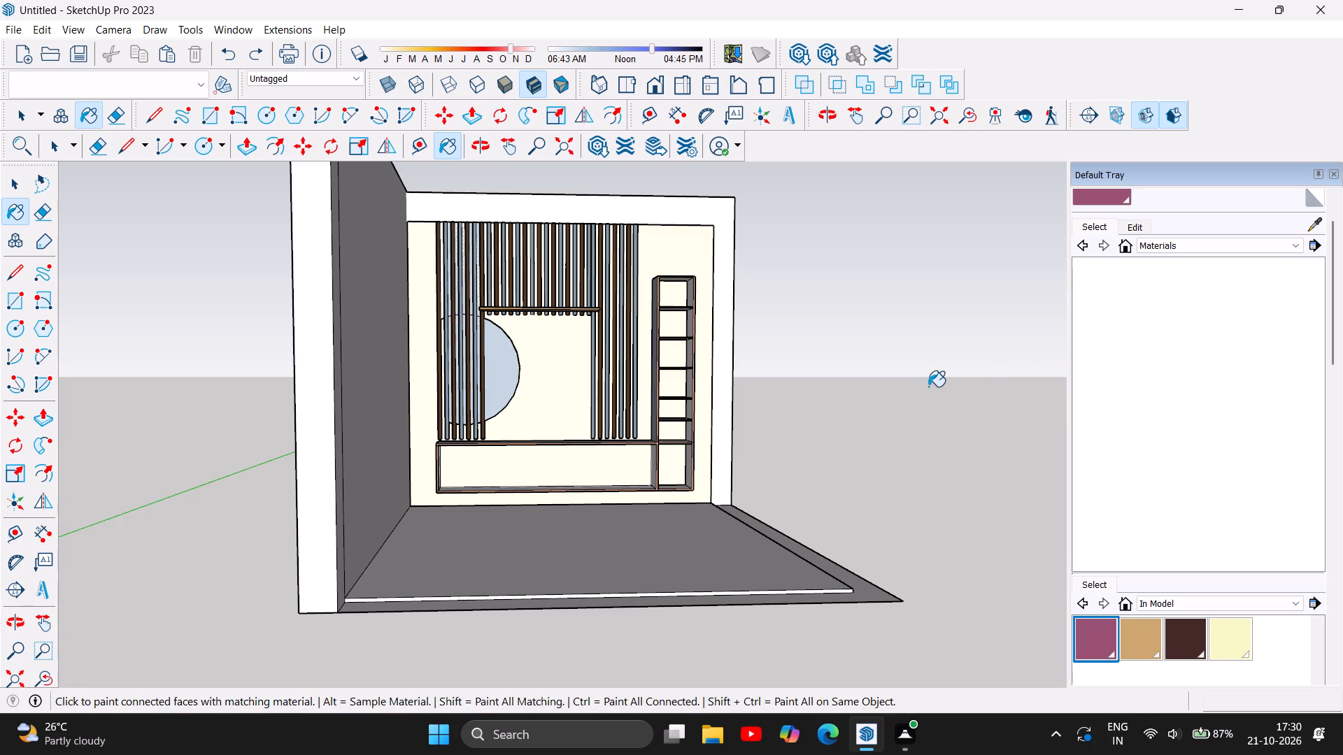
key("ctrl+z")
key("ctrl+z")
key("ctrl+z")
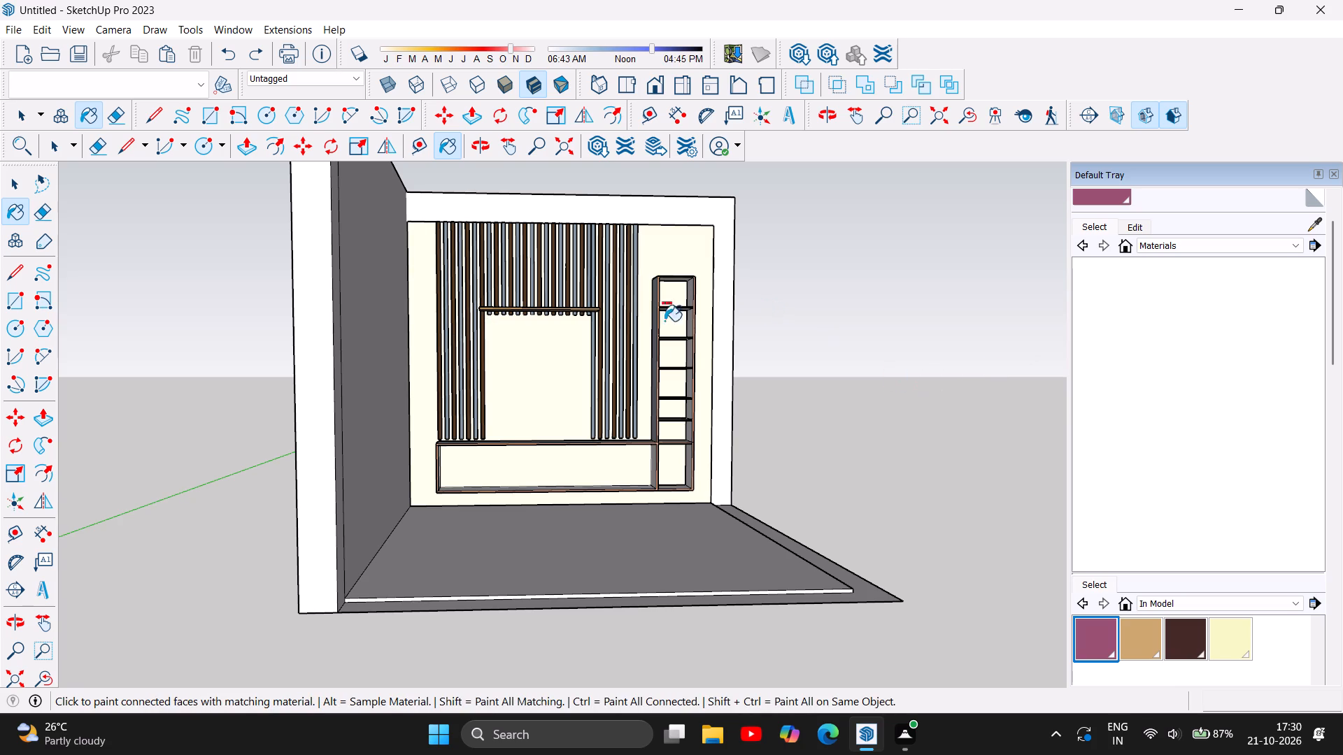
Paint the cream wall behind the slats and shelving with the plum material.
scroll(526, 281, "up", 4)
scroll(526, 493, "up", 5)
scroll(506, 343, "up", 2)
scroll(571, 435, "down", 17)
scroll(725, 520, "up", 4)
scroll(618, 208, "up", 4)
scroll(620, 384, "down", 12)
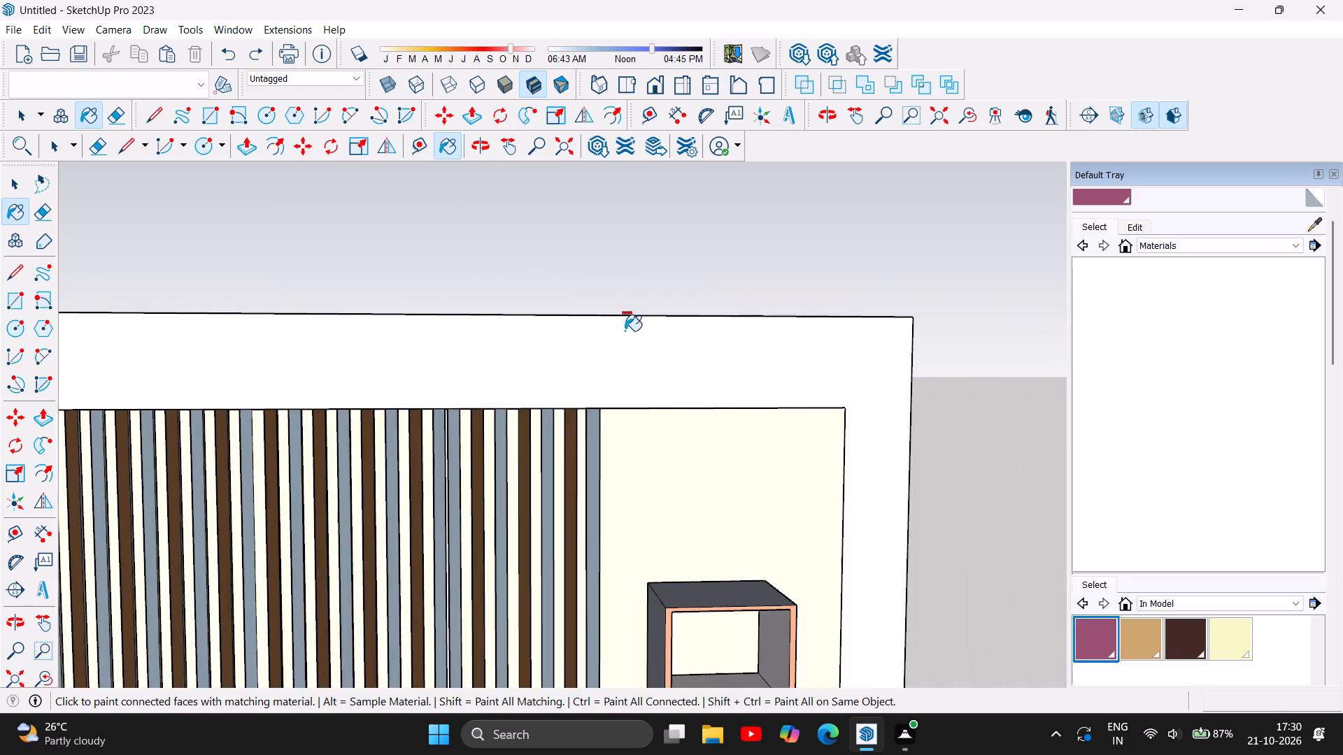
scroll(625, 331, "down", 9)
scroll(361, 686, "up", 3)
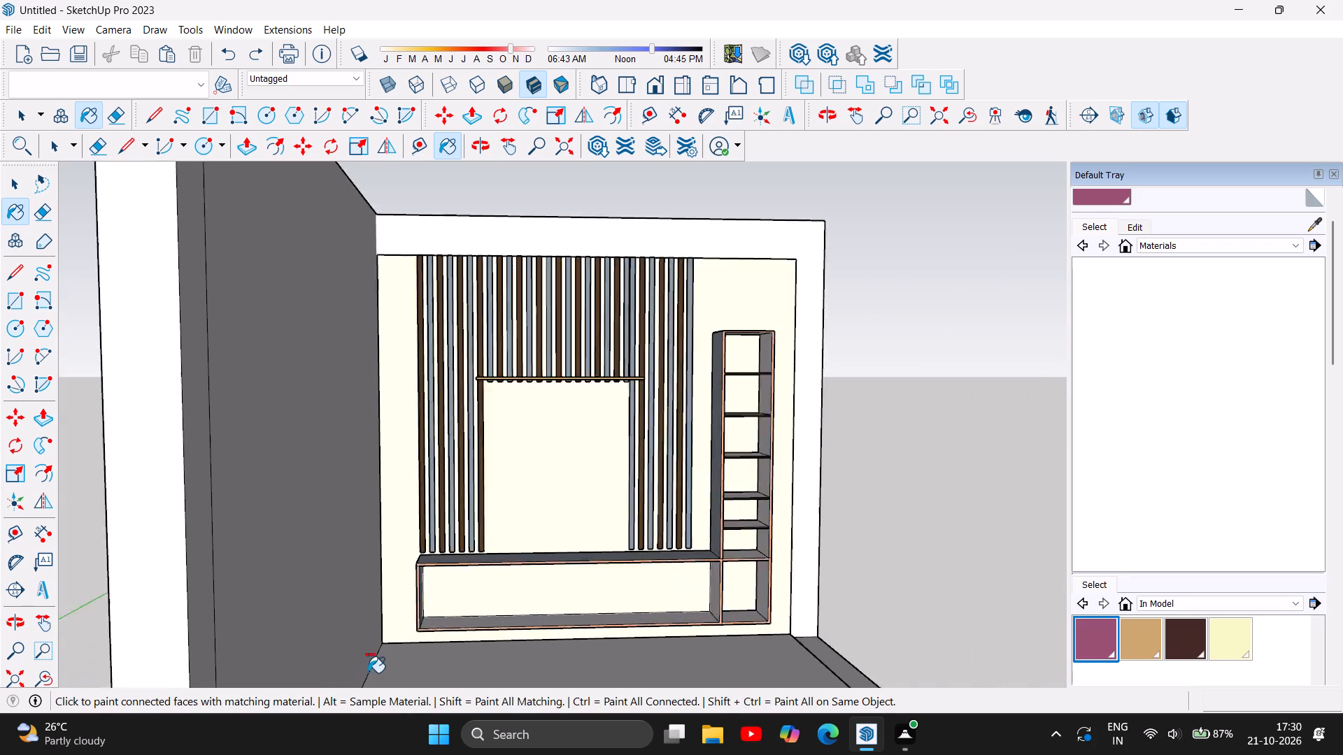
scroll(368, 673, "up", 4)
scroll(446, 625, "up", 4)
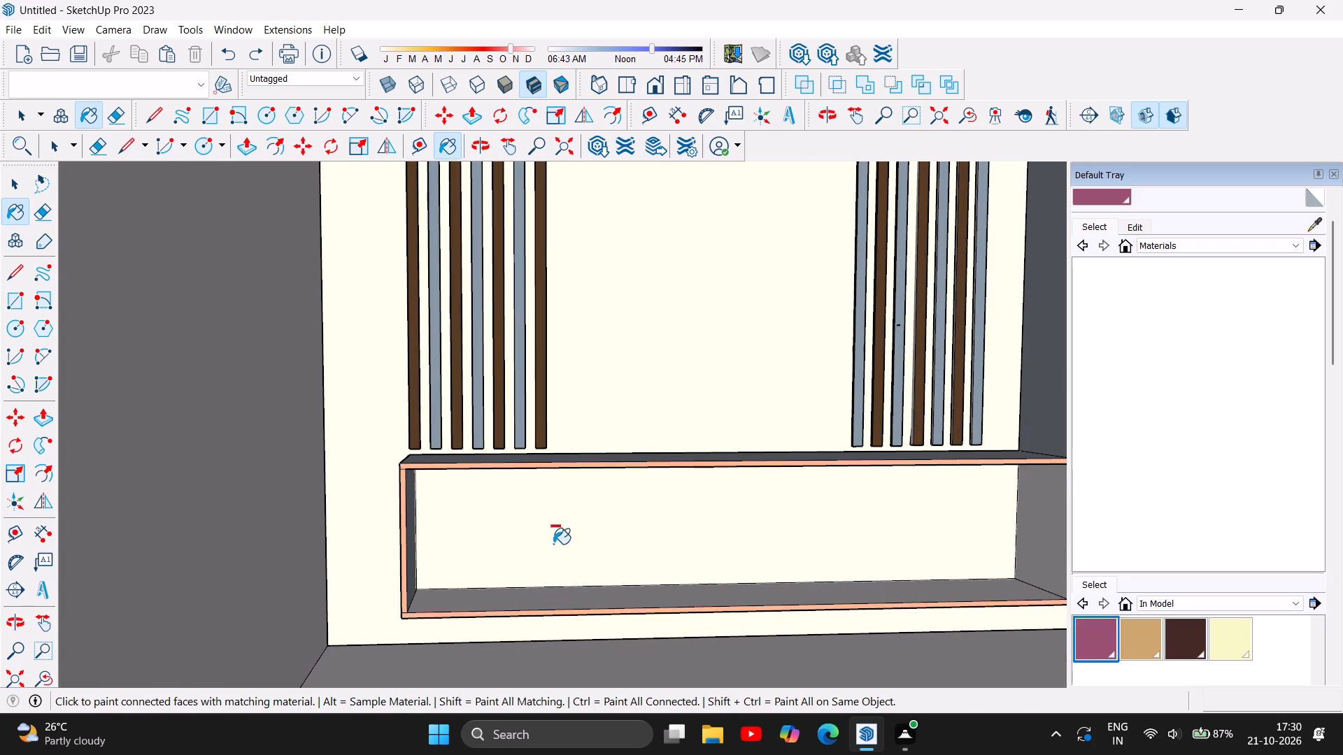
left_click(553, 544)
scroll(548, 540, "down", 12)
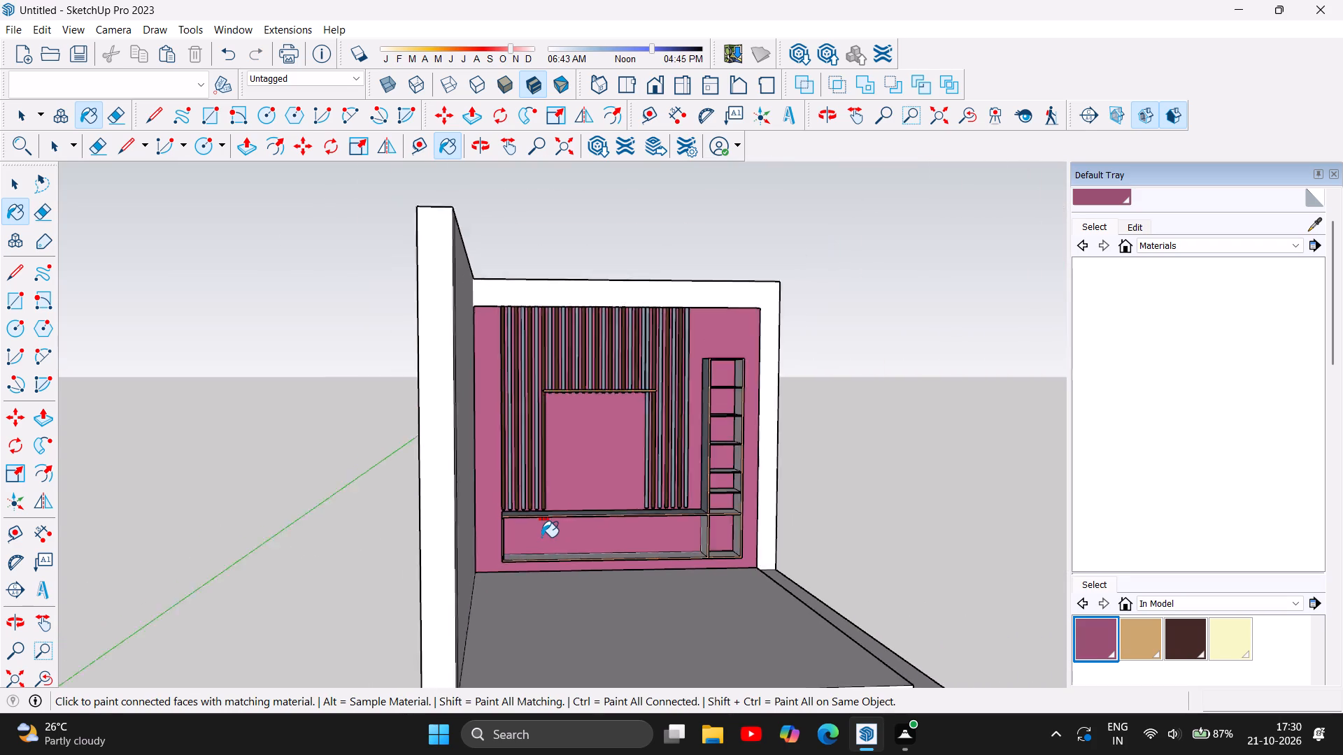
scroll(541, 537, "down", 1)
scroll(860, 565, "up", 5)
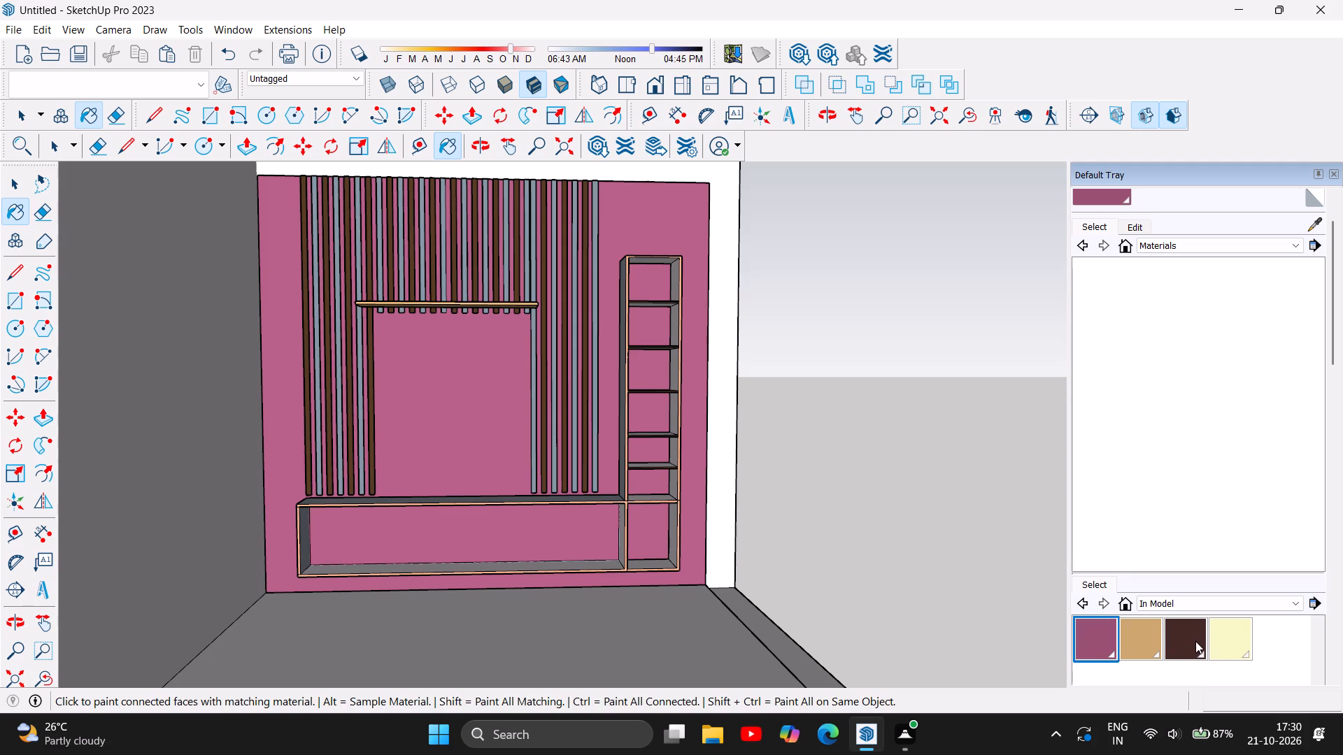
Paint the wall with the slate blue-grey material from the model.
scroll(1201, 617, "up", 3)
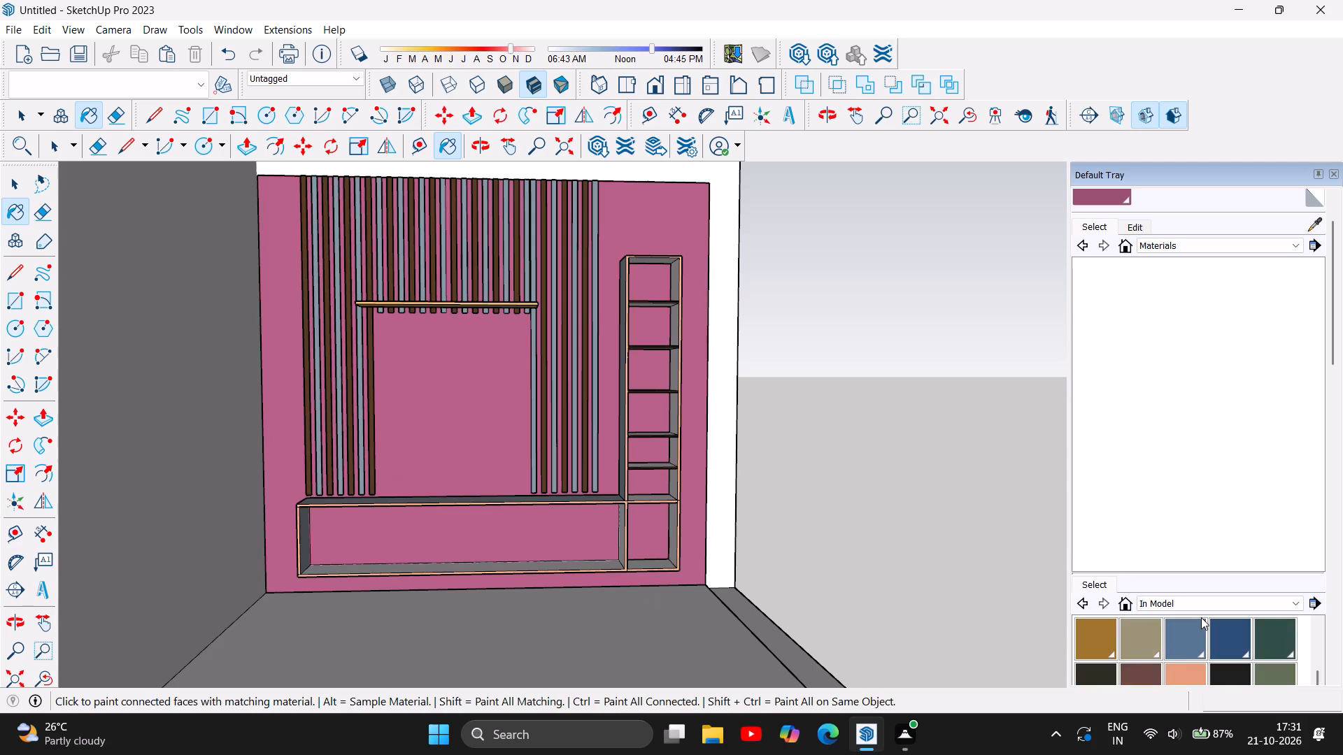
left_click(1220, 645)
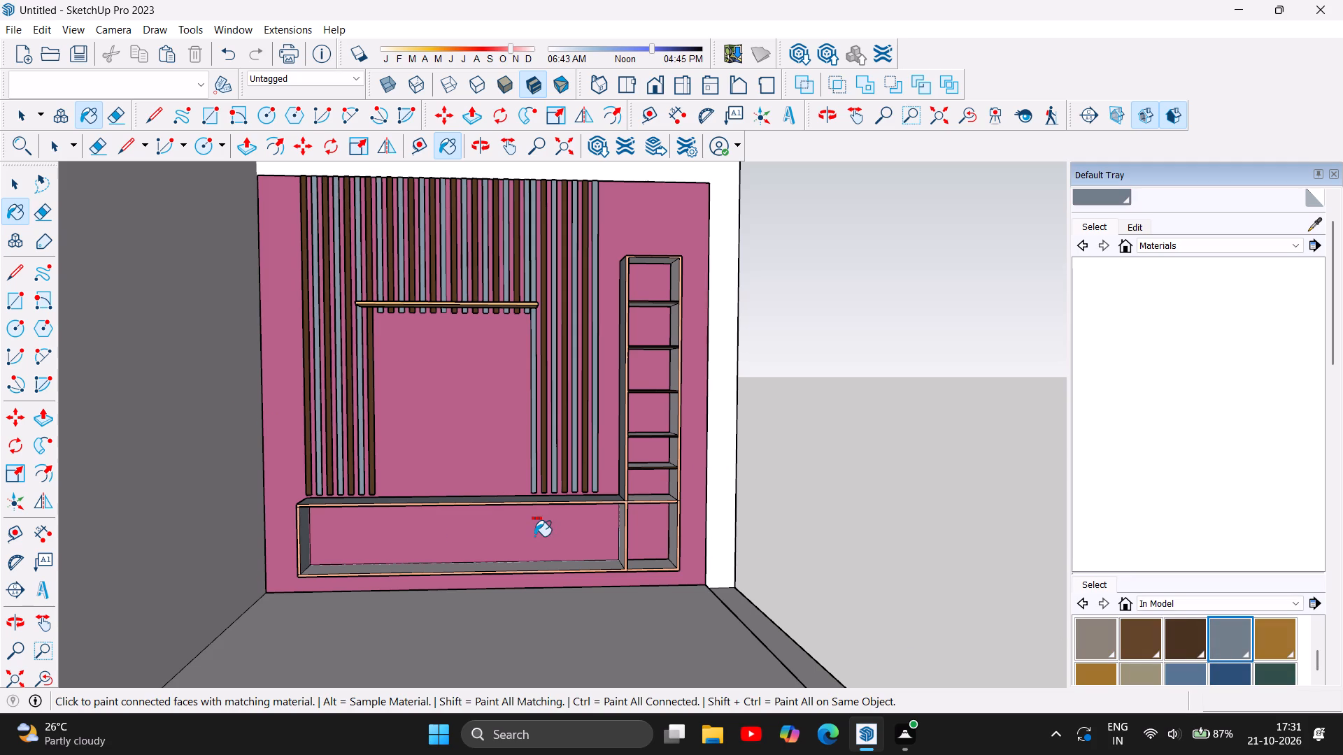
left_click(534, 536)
Paint the wall with the warm grey material from the model.
left_click(1097, 640)
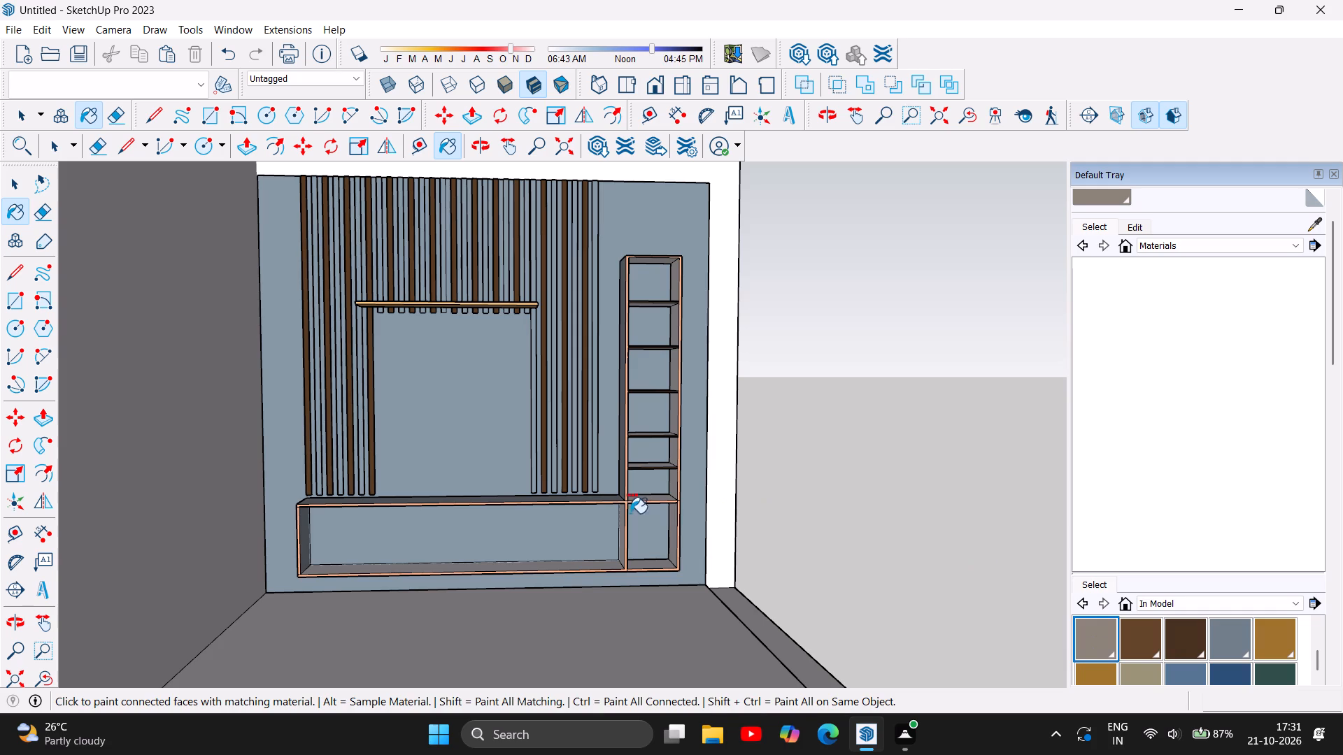
left_click(588, 540)
Examine the wall colour against the slats, TV unit and shelving from near and far.
scroll(432, 473, "down", 4)
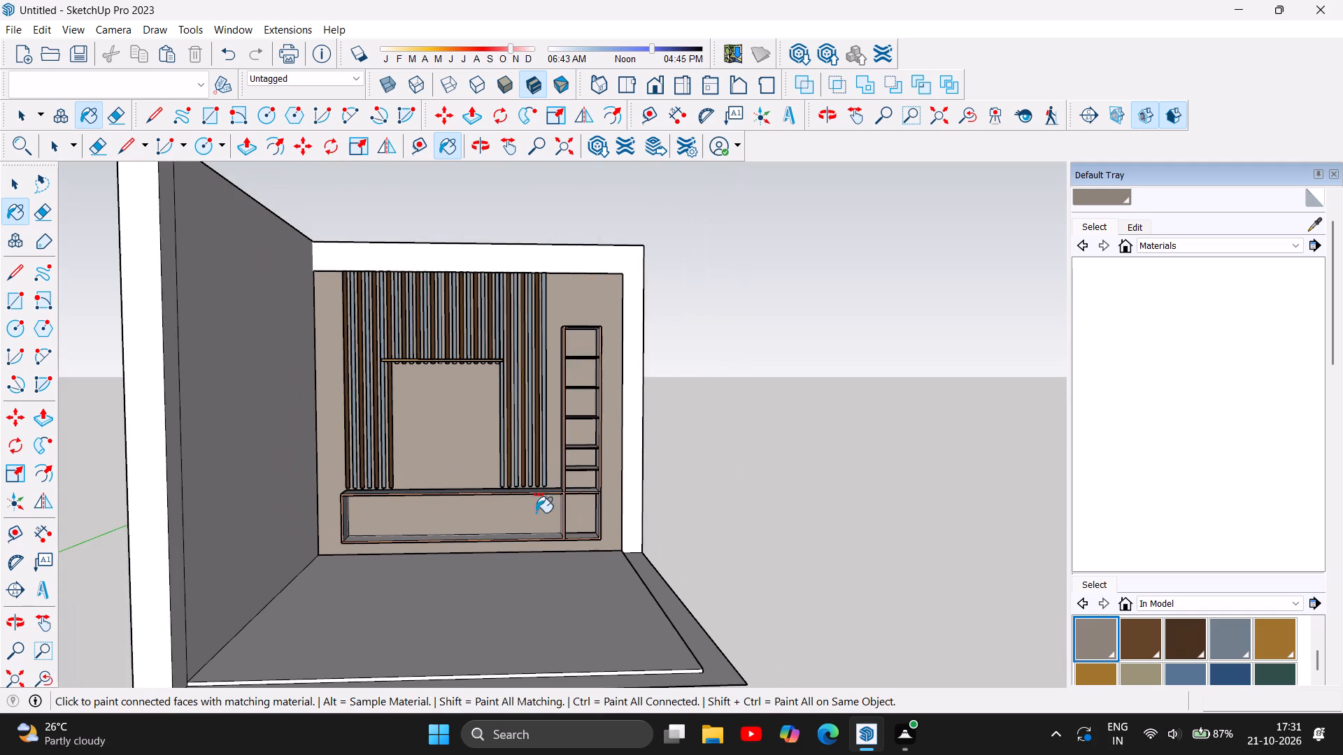
scroll(212, 459, "up", 3)
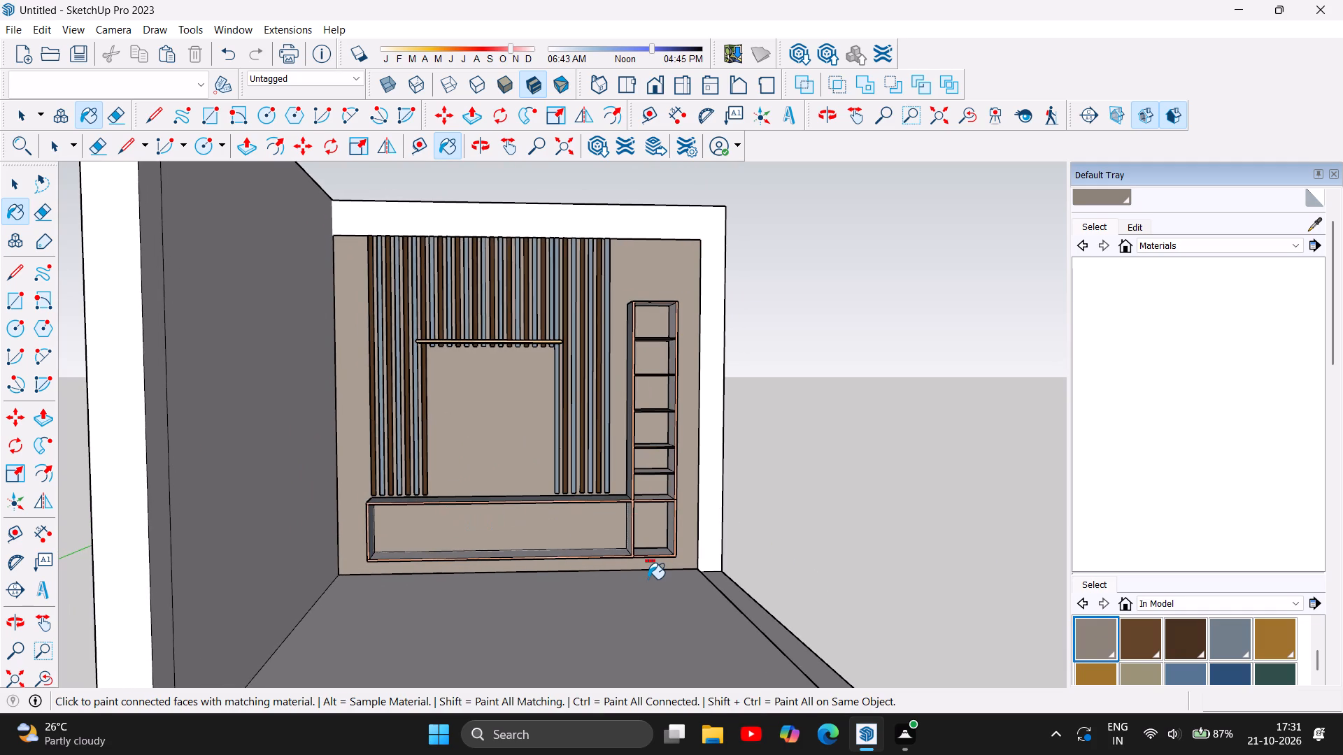
scroll(645, 571, "up", 6)
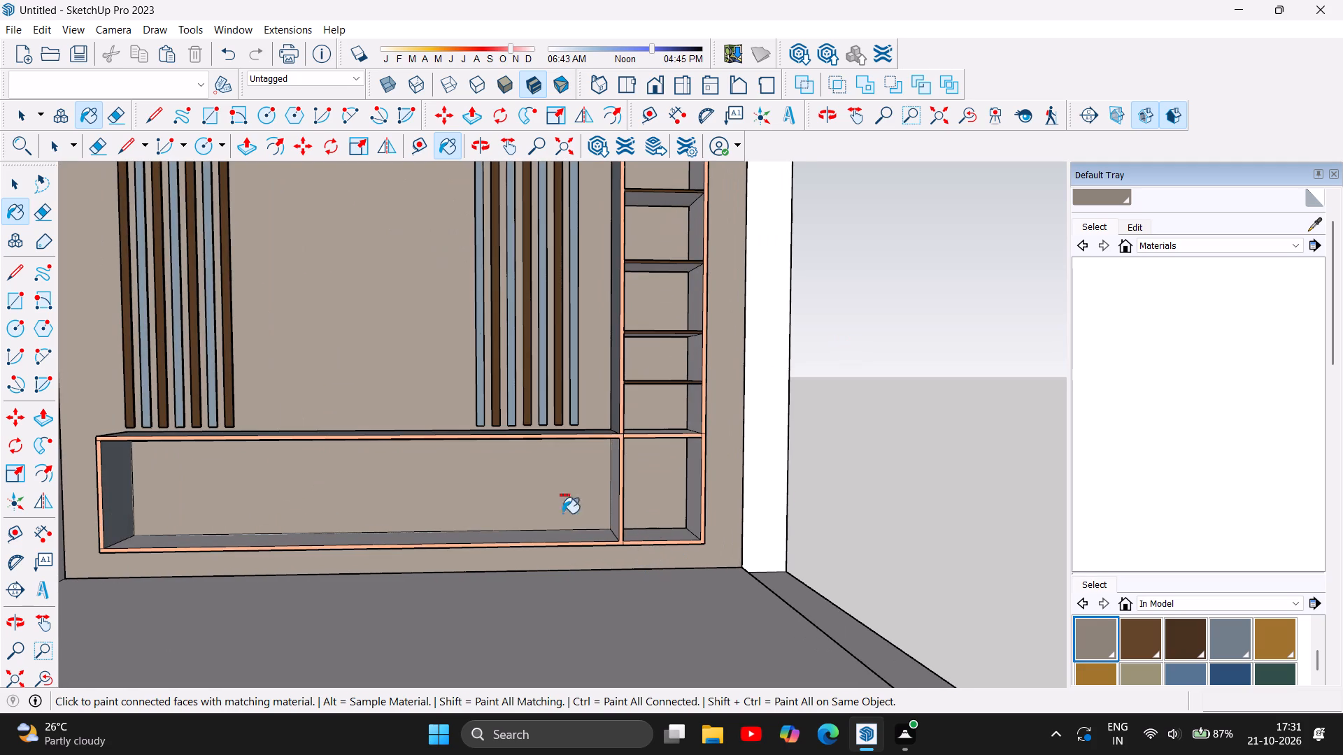
scroll(496, 504, "down", 4)
scroll(544, 535, "up", 2)
scroll(651, 505, "down", 6)
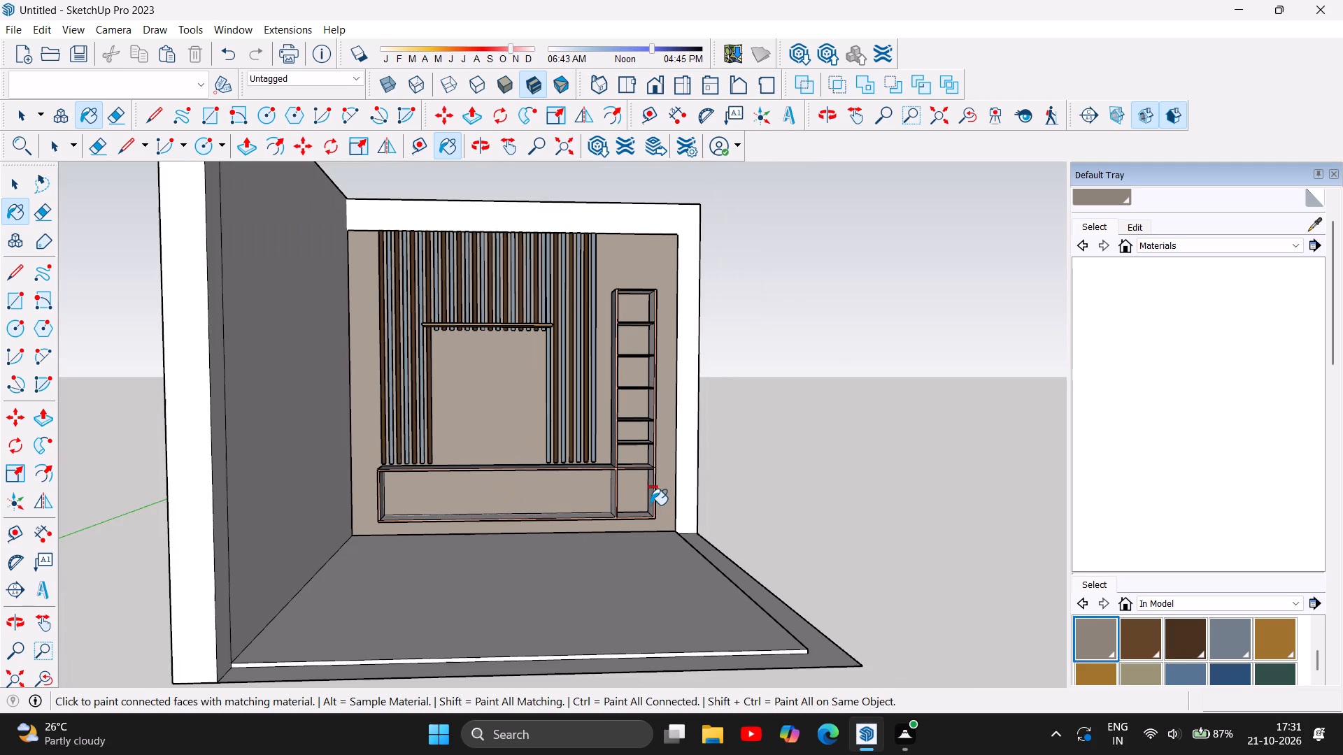
scroll(530, 363, "up", 5)
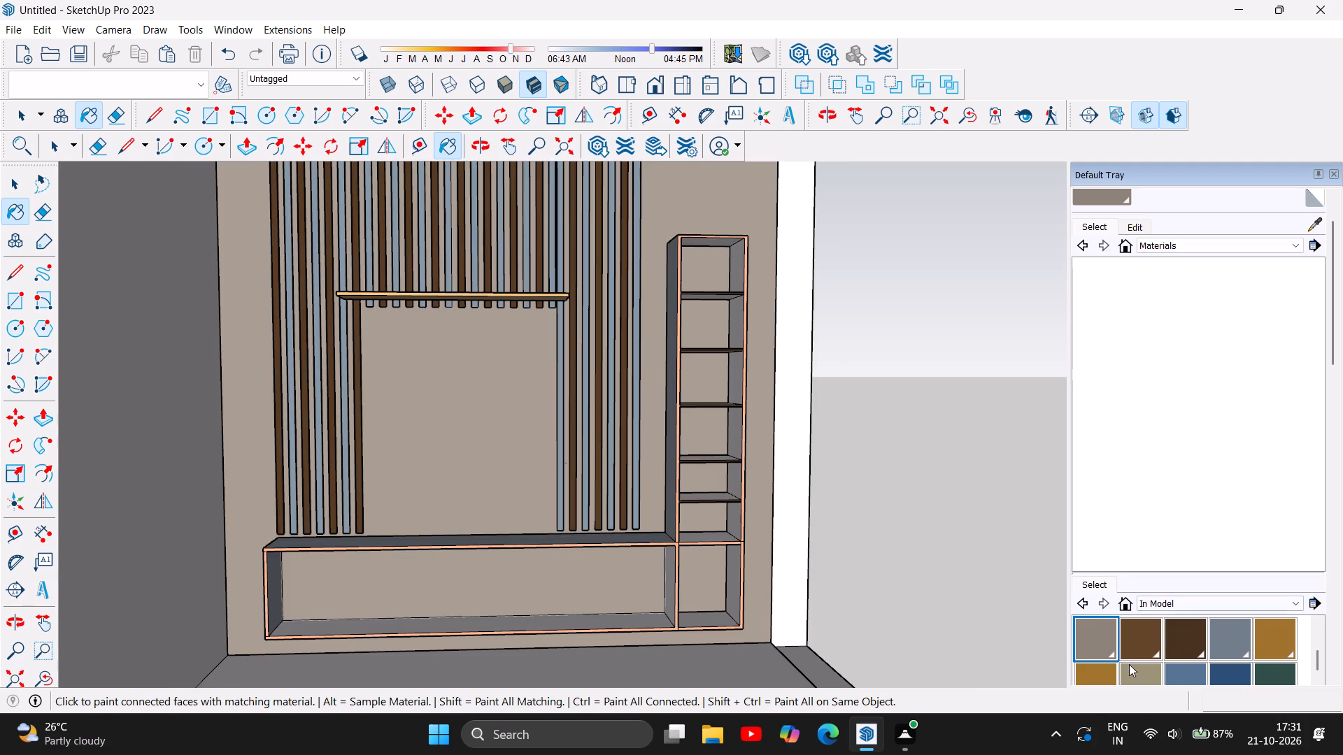
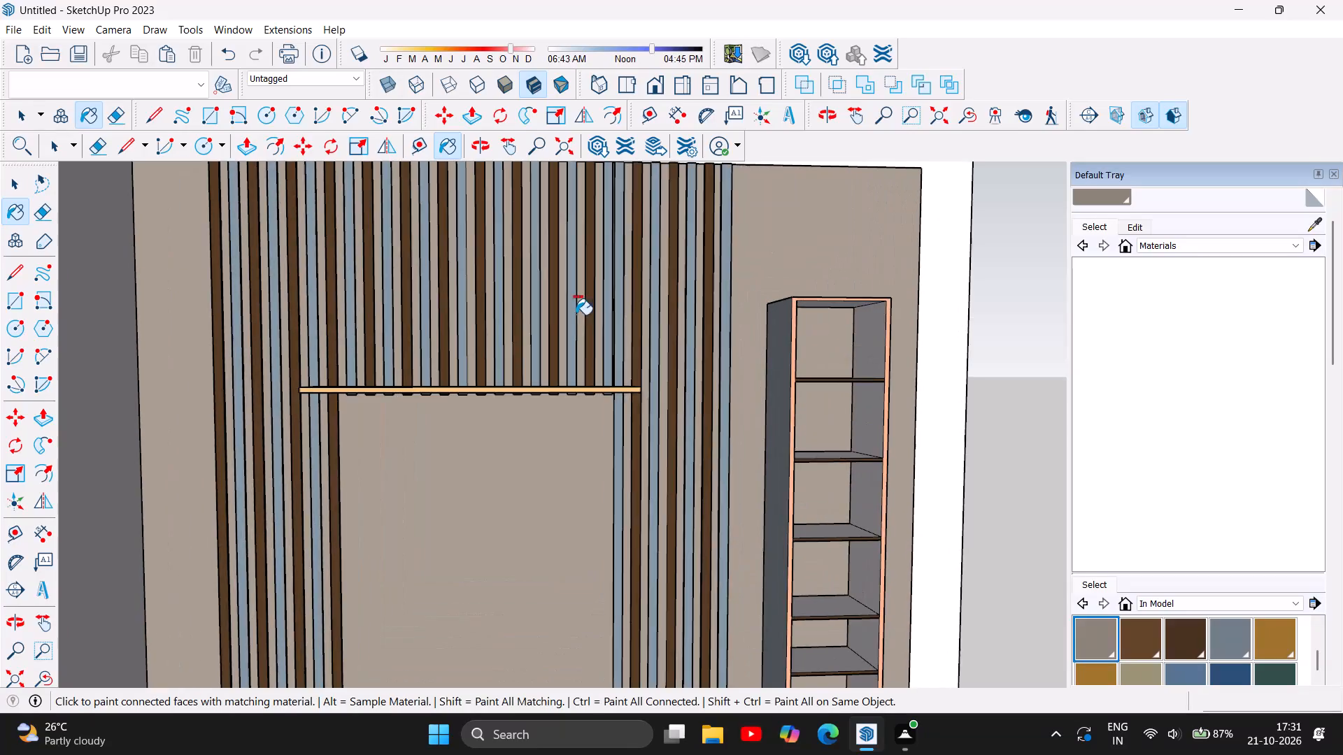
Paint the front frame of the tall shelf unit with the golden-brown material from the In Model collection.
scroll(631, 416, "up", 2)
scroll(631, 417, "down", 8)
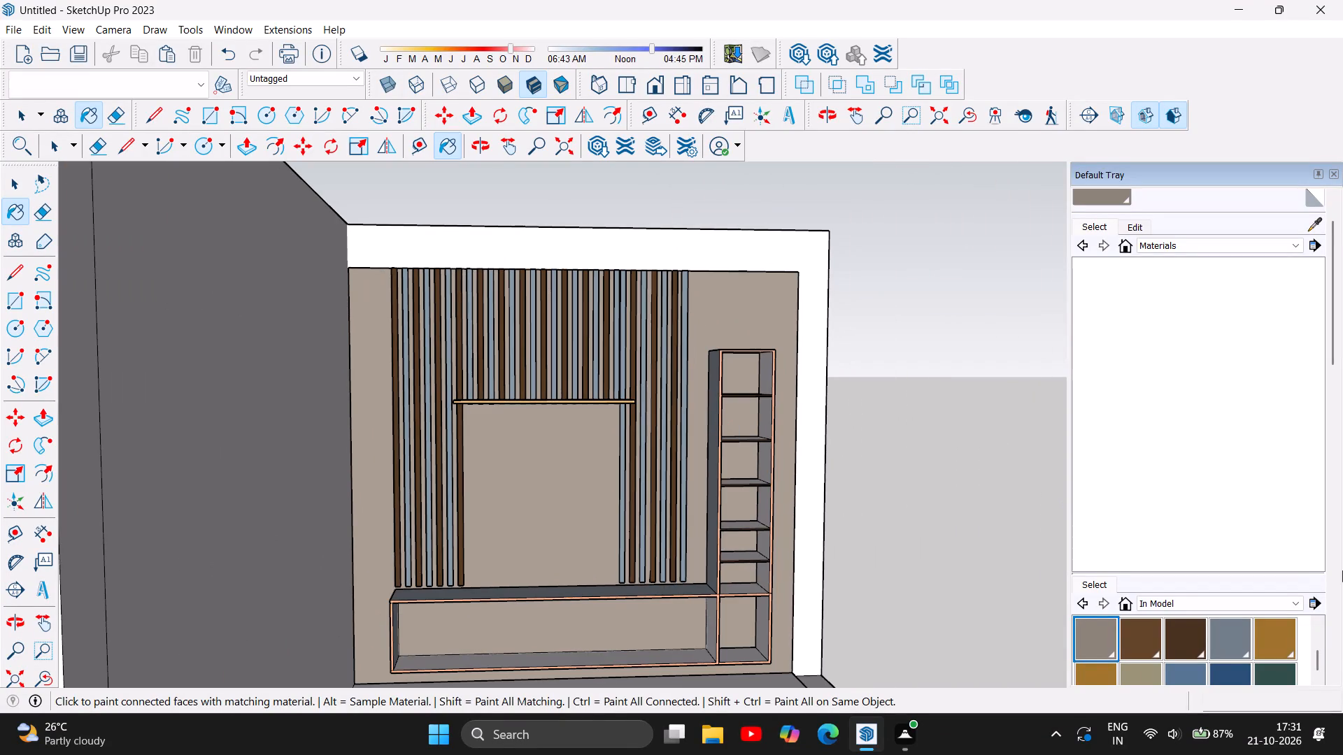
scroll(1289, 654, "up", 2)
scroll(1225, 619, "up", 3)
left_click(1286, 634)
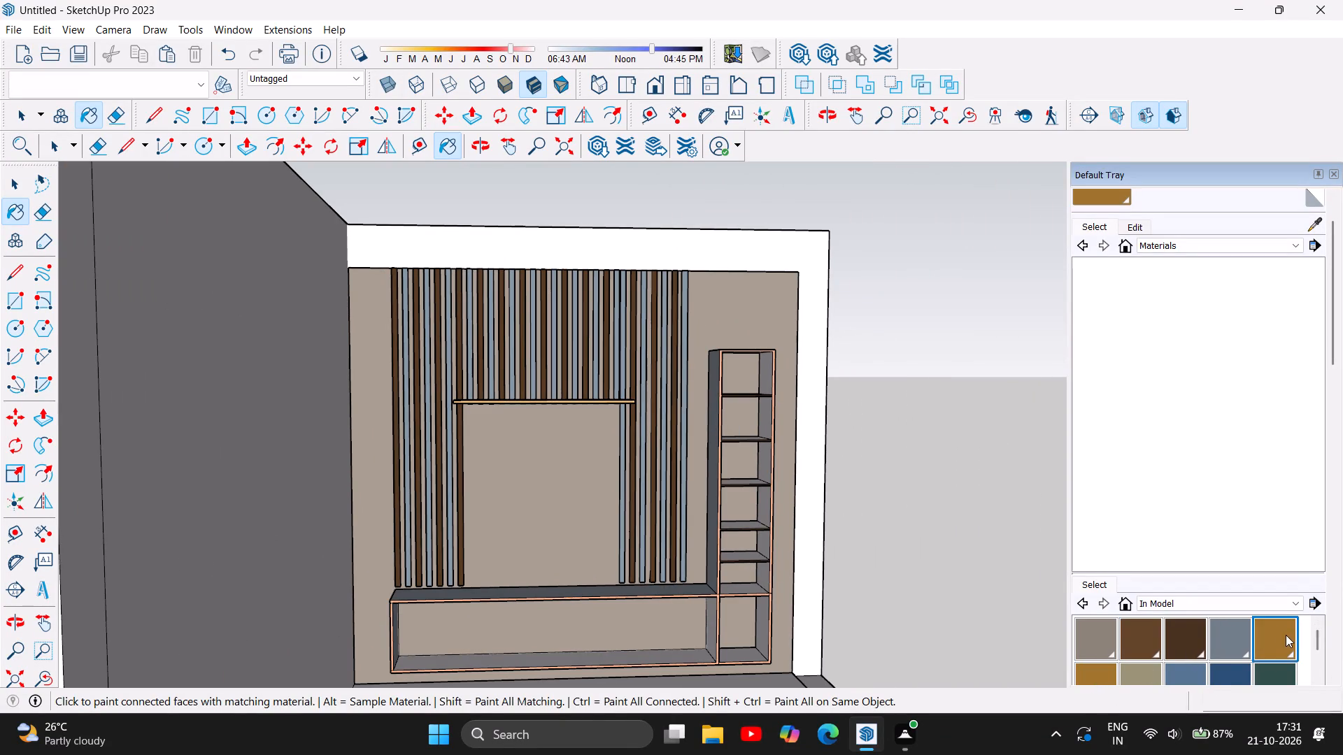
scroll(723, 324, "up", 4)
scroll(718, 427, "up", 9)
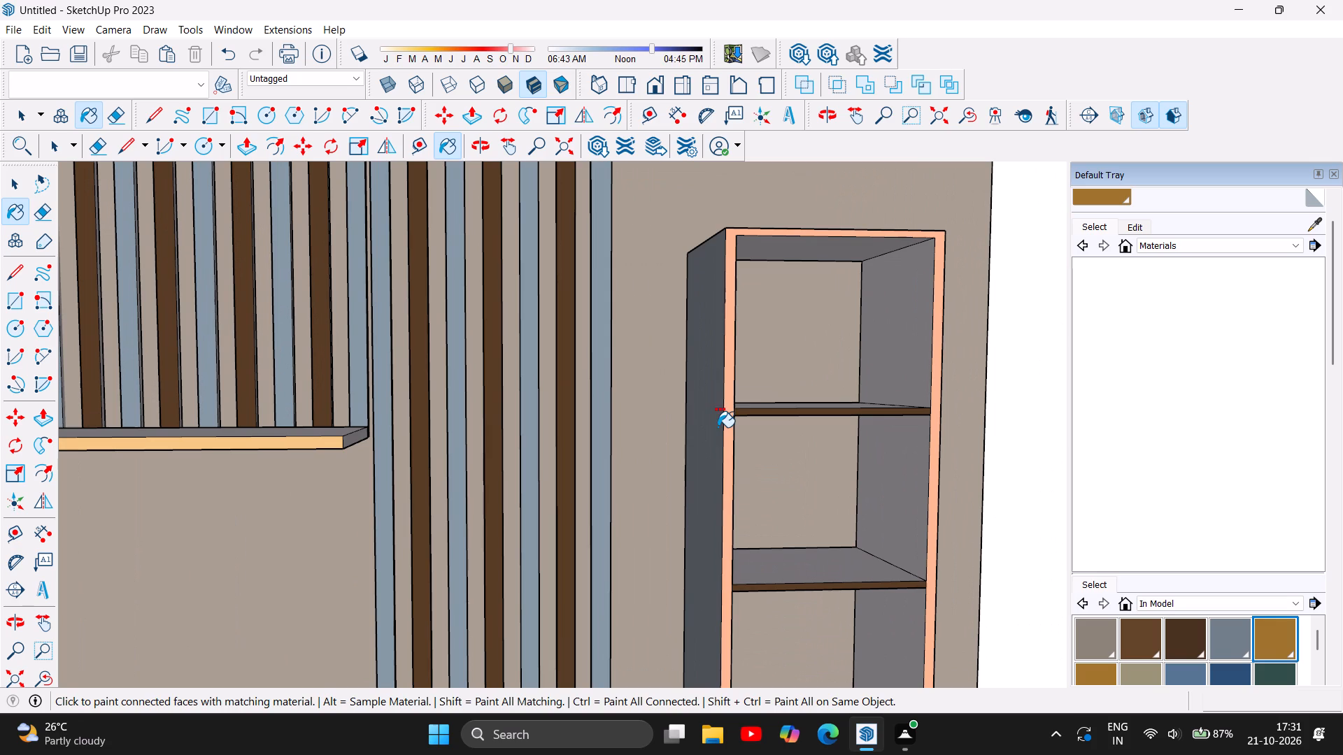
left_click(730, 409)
Paint the front frame of the tall shelf unit with the light tan material from the In Model collection.
scroll(730, 409, "down", 5)
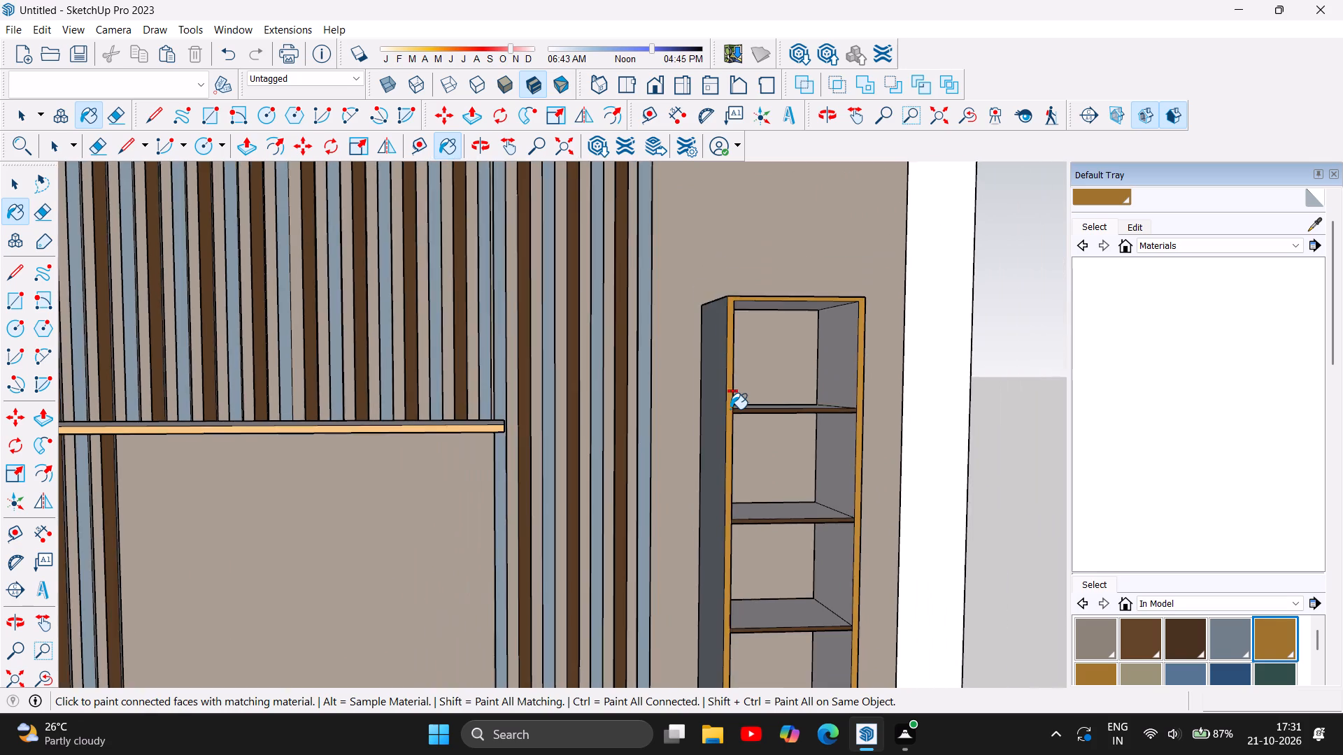
scroll(730, 409, "down", 5)
scroll(1140, 663, "down", 2)
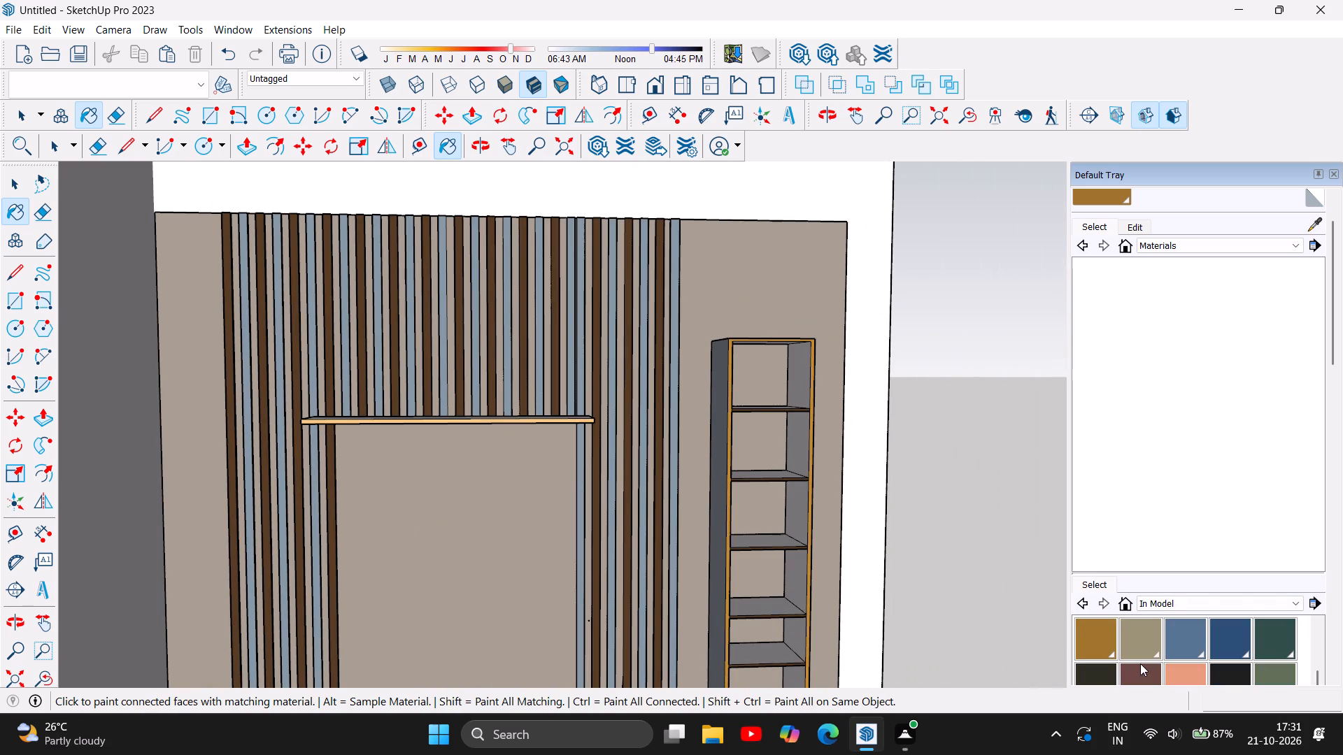
scroll(1149, 658, "down", 3)
scroll(1146, 654, "up", 1)
scroll(1148, 654, "down", 2)
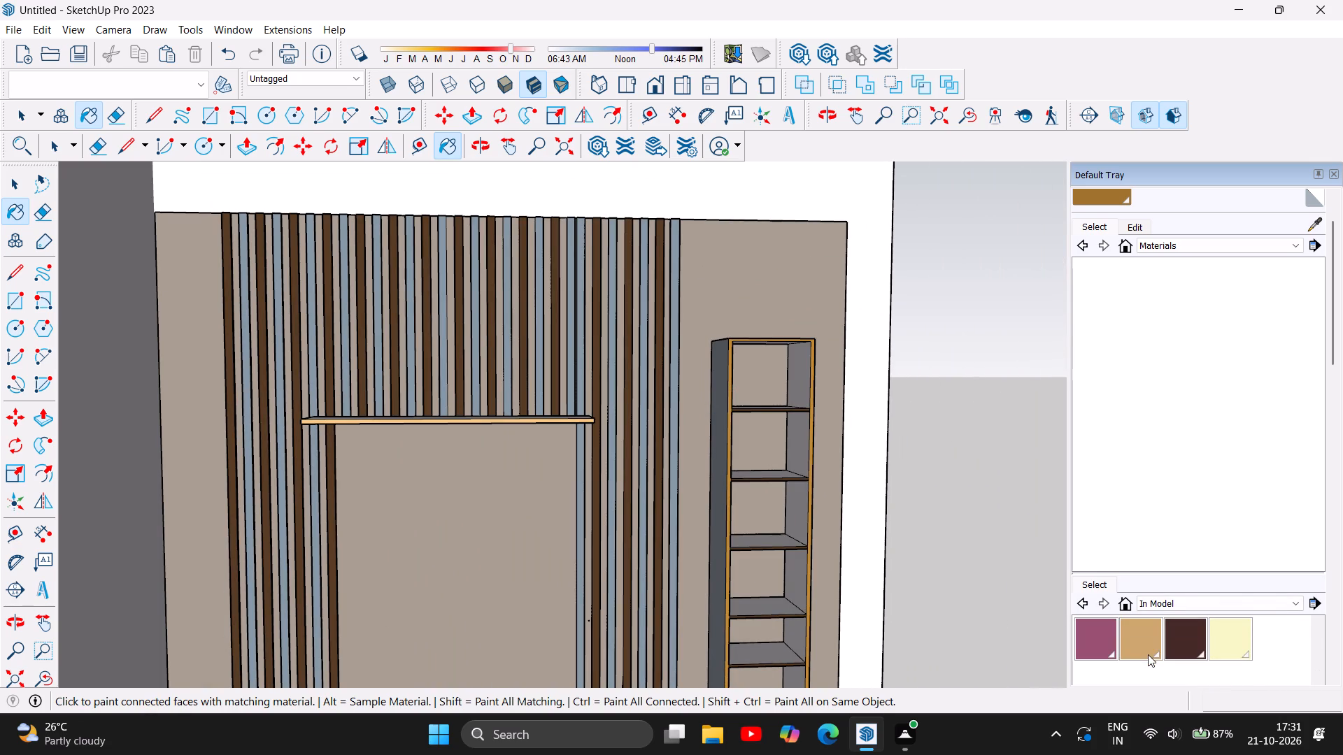
left_click(1146, 643)
scroll(611, 464, "up", 4)
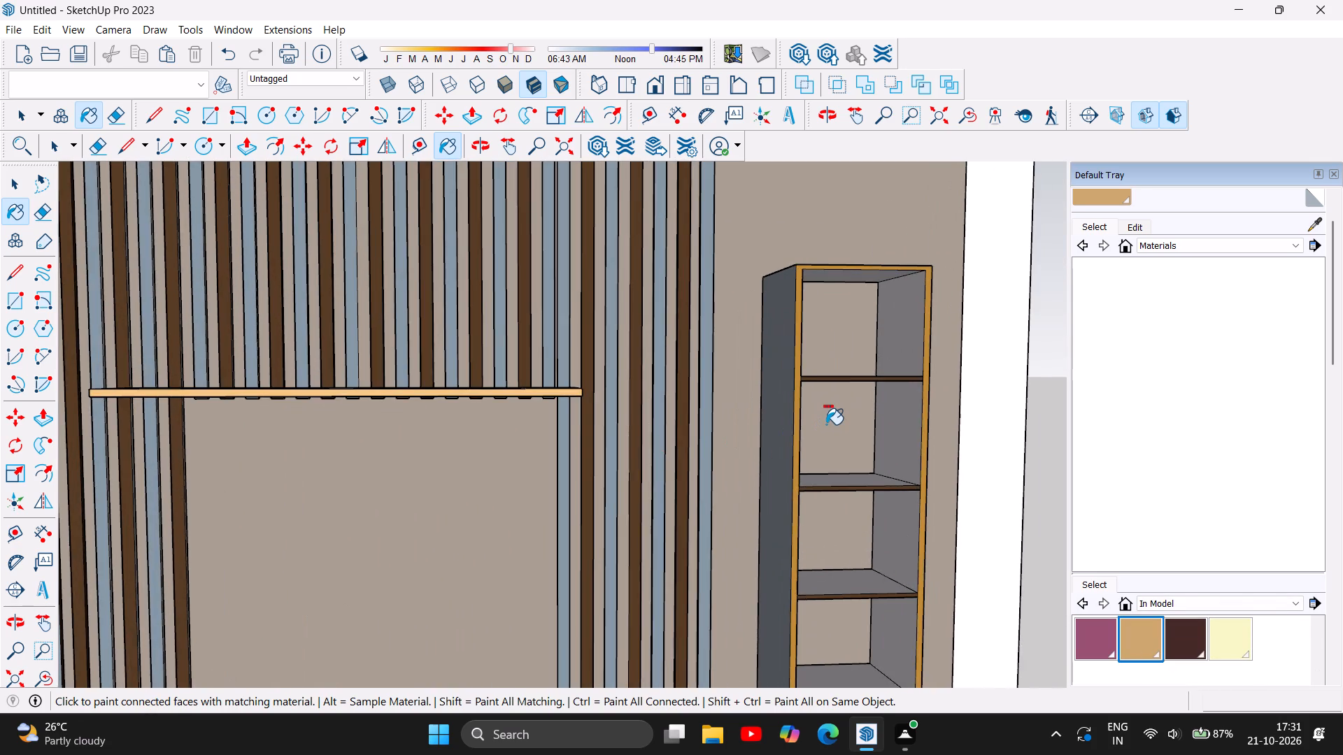
scroll(826, 424, "up", 6)
left_click(765, 428)
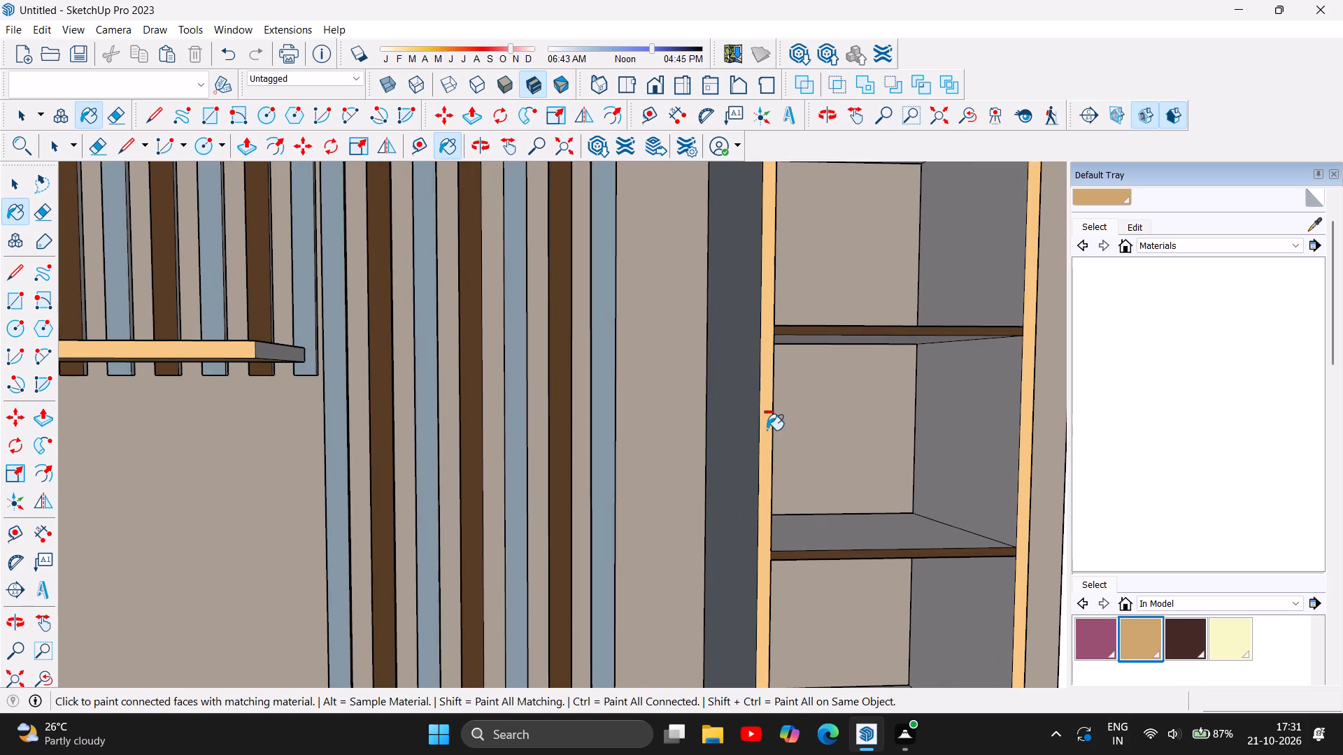
Paint the front edge of the tall unit's topmost inner shelf light tan.
left_click(879, 331)
scroll(827, 325, "down", 4)
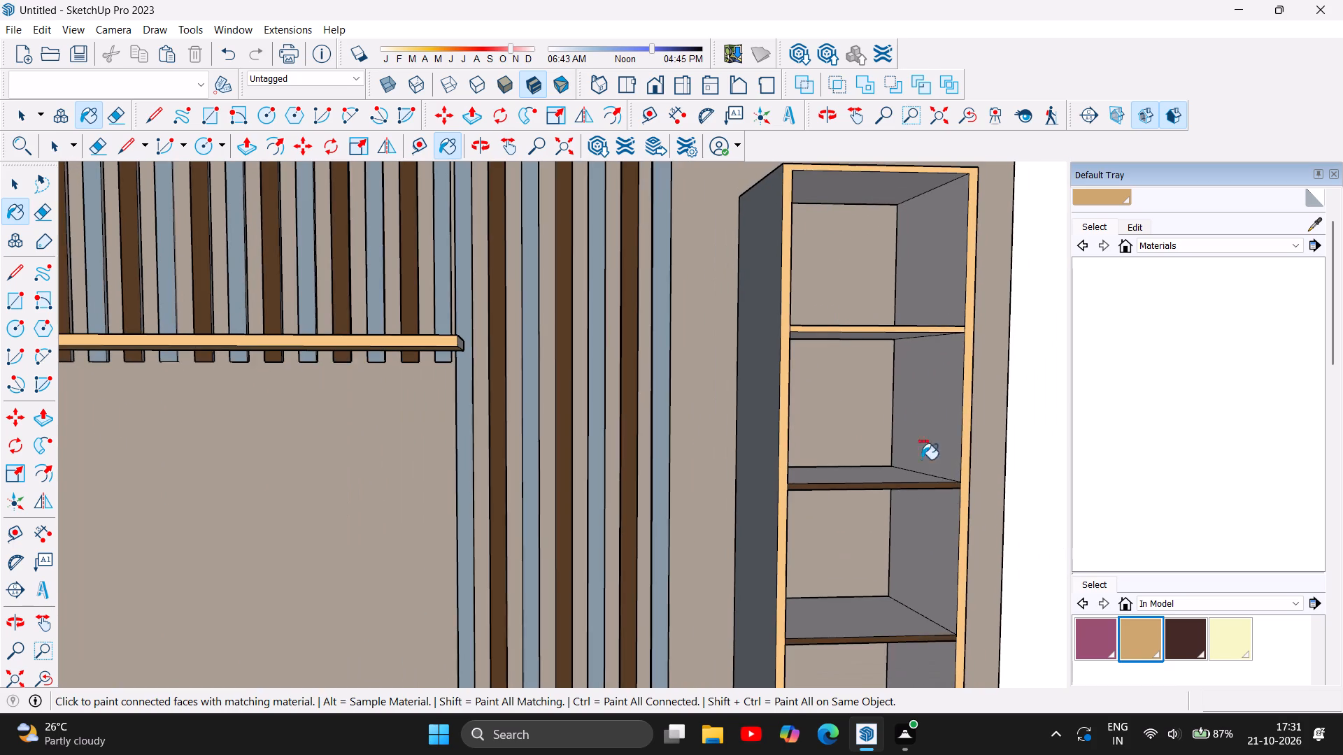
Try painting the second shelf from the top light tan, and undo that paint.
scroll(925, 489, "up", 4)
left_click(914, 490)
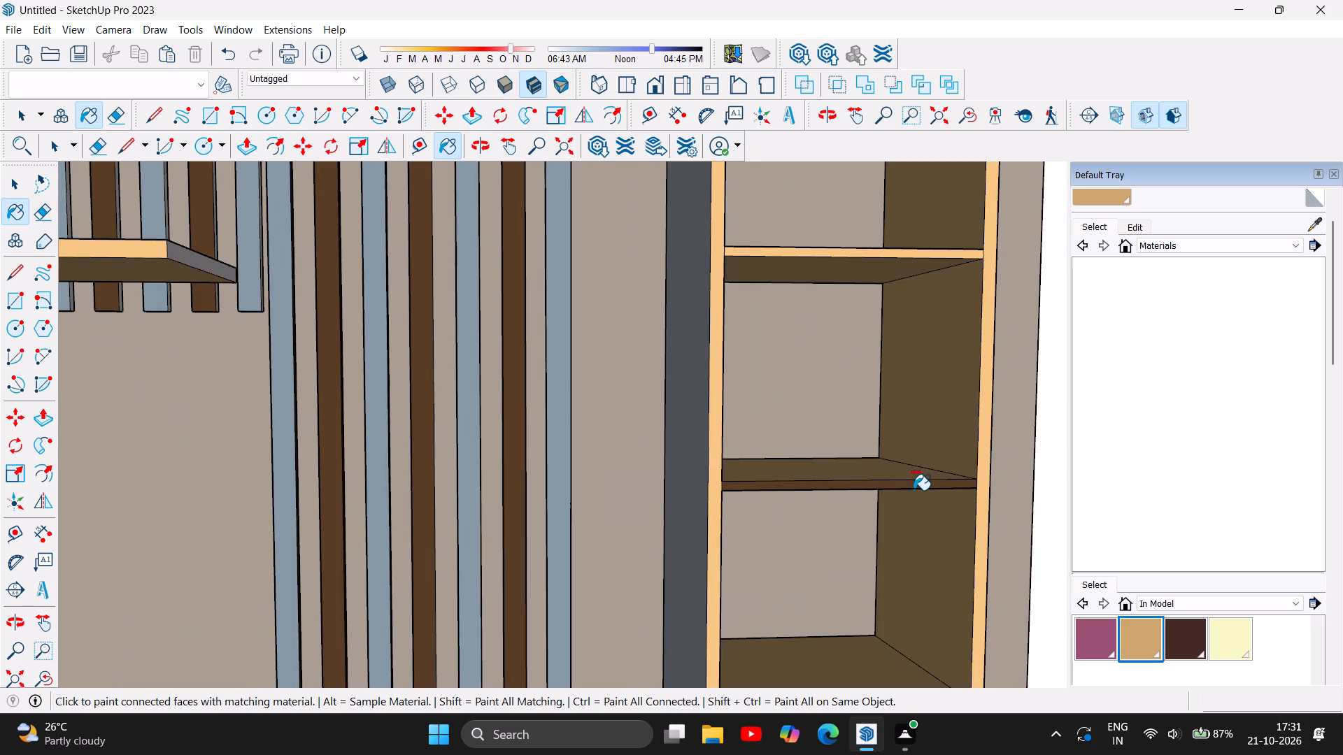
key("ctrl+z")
Paint the front edges of the remaining four inner shelves in the tall unit light tan.
scroll(853, 419, "down", 3)
scroll(892, 487, "up", 11)
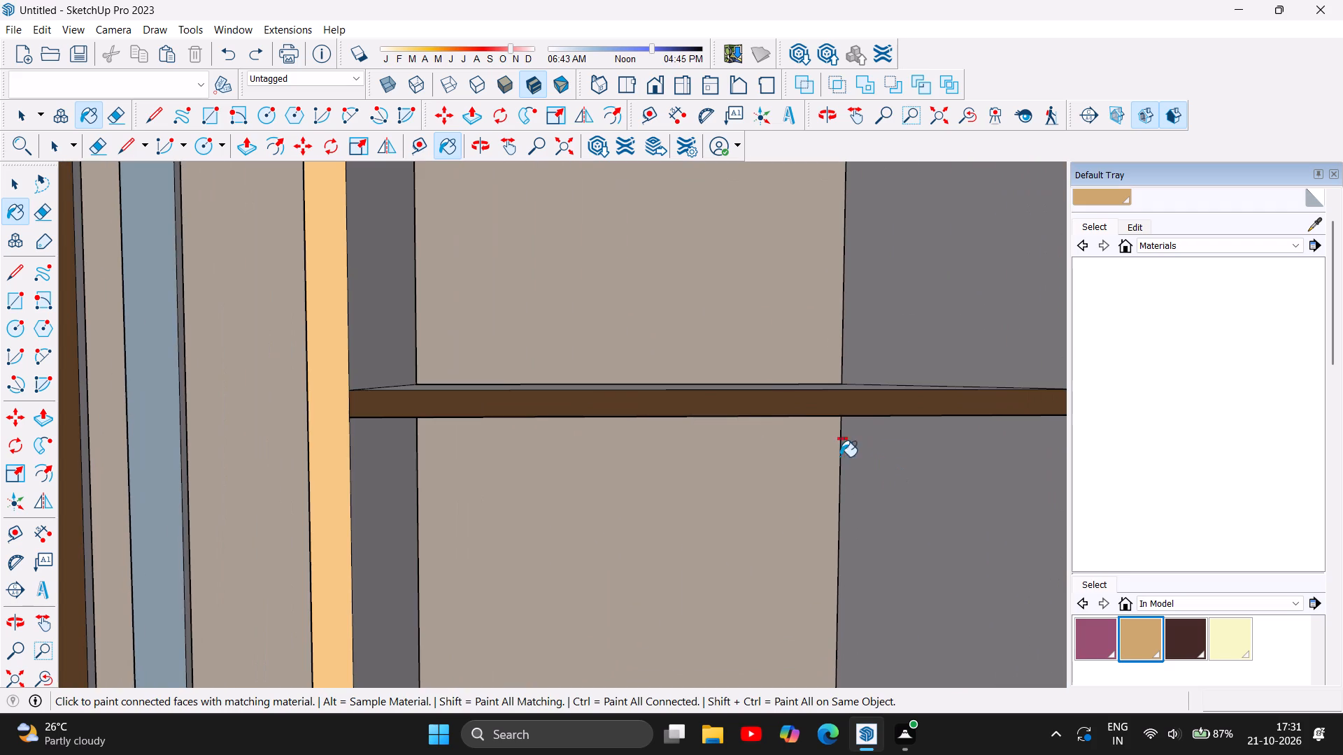
left_click(776, 410)
scroll(653, 331, "down", 10)
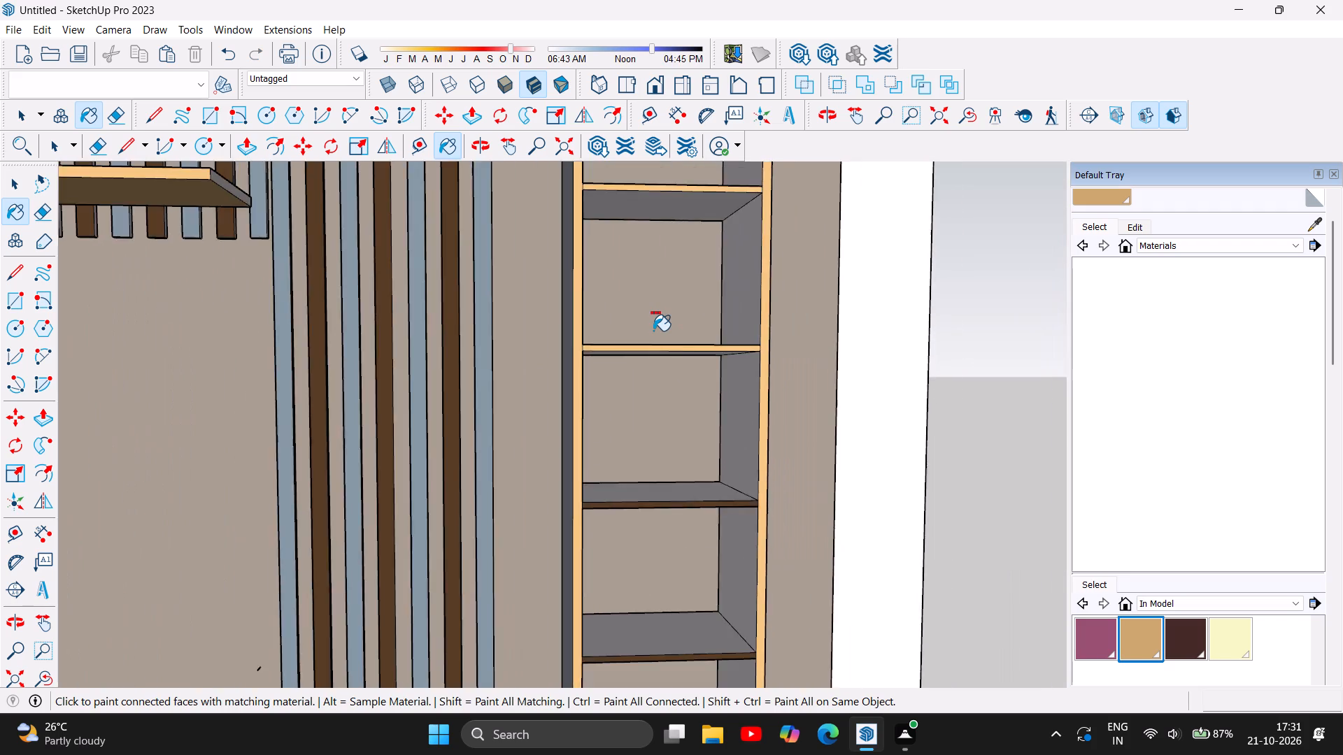
scroll(653, 331, "down", 6)
scroll(669, 429, "up", 16)
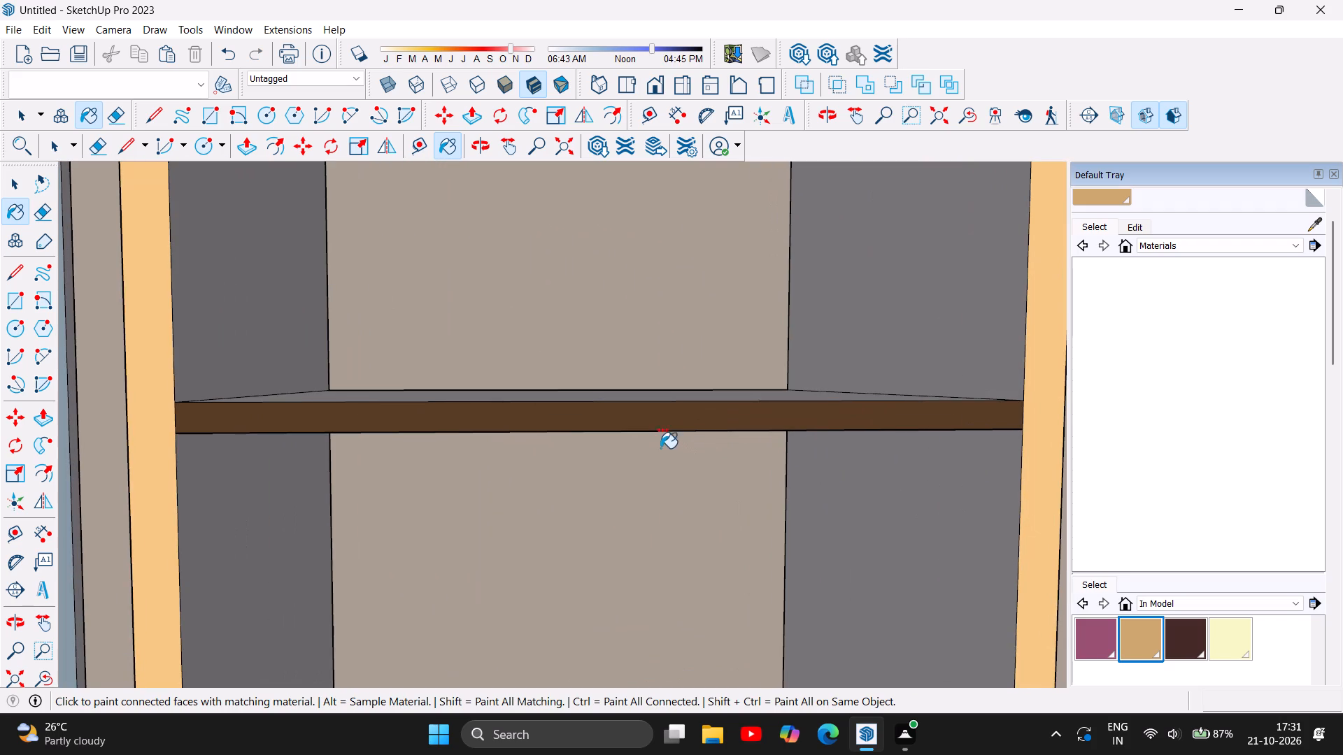
left_click(663, 426)
scroll(511, 285, "down", 12)
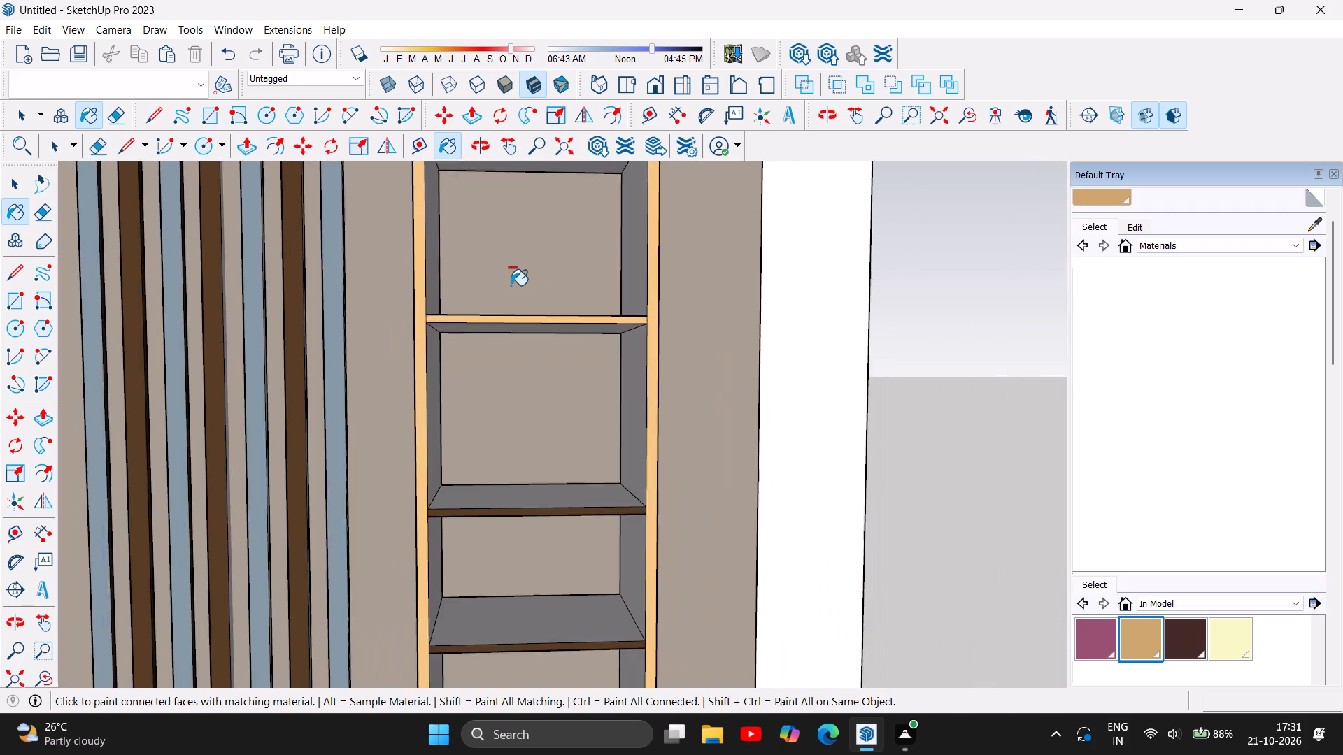
scroll(511, 285, "down", 4)
scroll(510, 415, "up", 11)
left_click(574, 375)
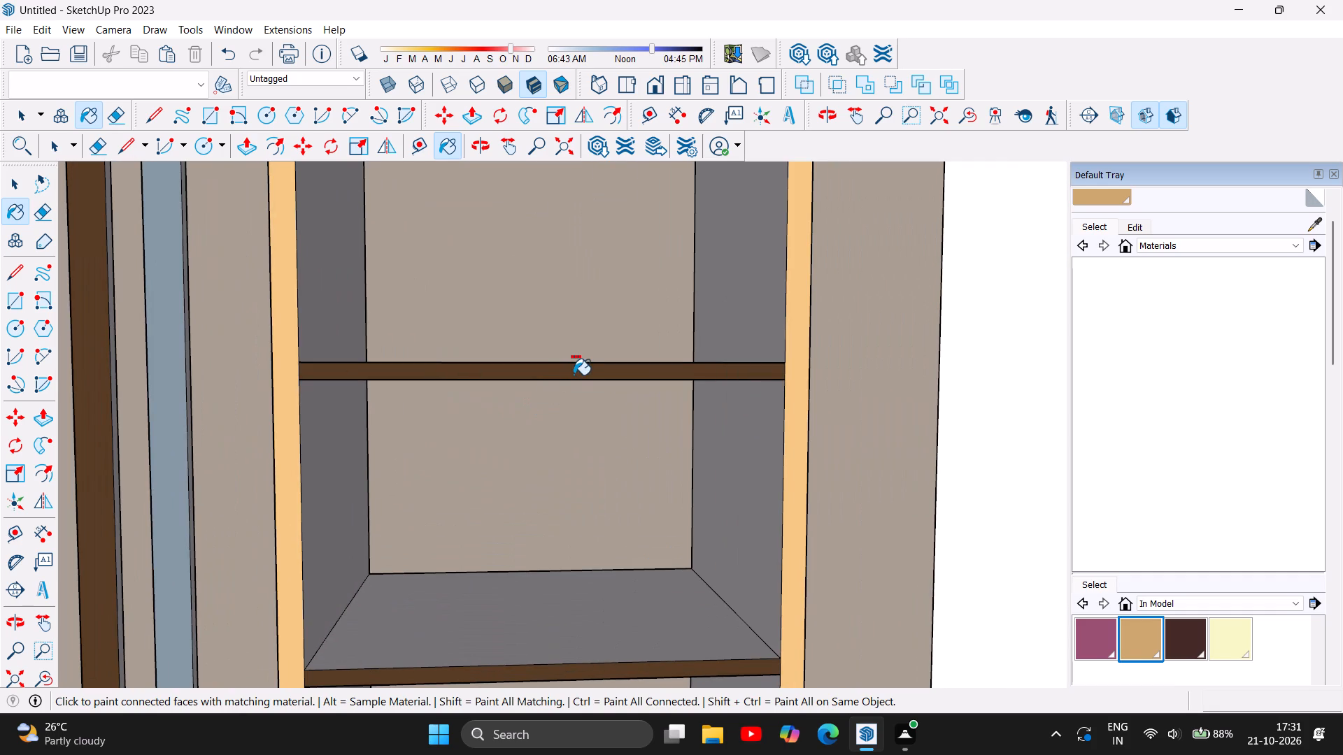
scroll(575, 330, "down", 10)
scroll(563, 476, "up", 6)
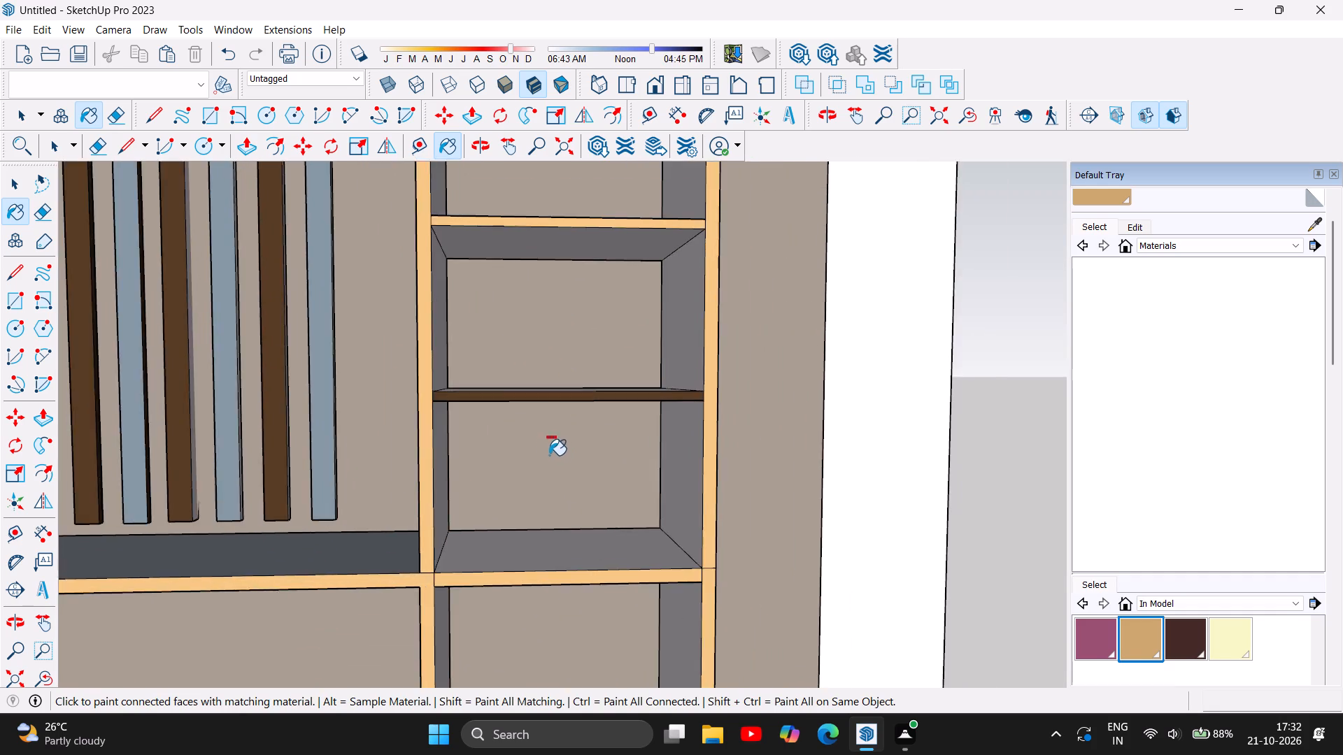
scroll(549, 455, "up", 4)
left_click(605, 335)
Examine the painted shelf unit, low cabinet and slatted TV wall as a whole.
scroll(592, 333, "down", 11)
scroll(641, 380, "down", 7)
scroll(718, 445, "down", 10)
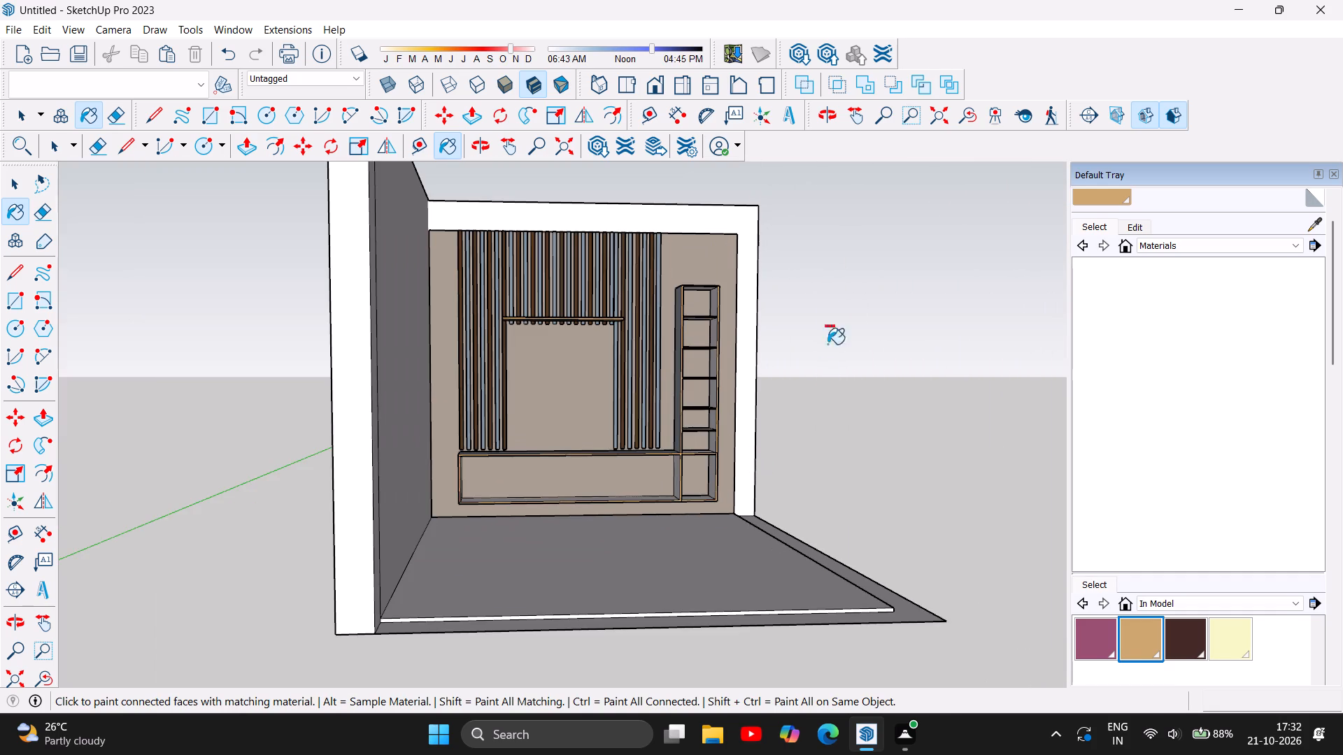
scroll(652, 196, "up", 3)
scroll(624, 312, "down", 4)
scroll(536, 273, "down", 3)
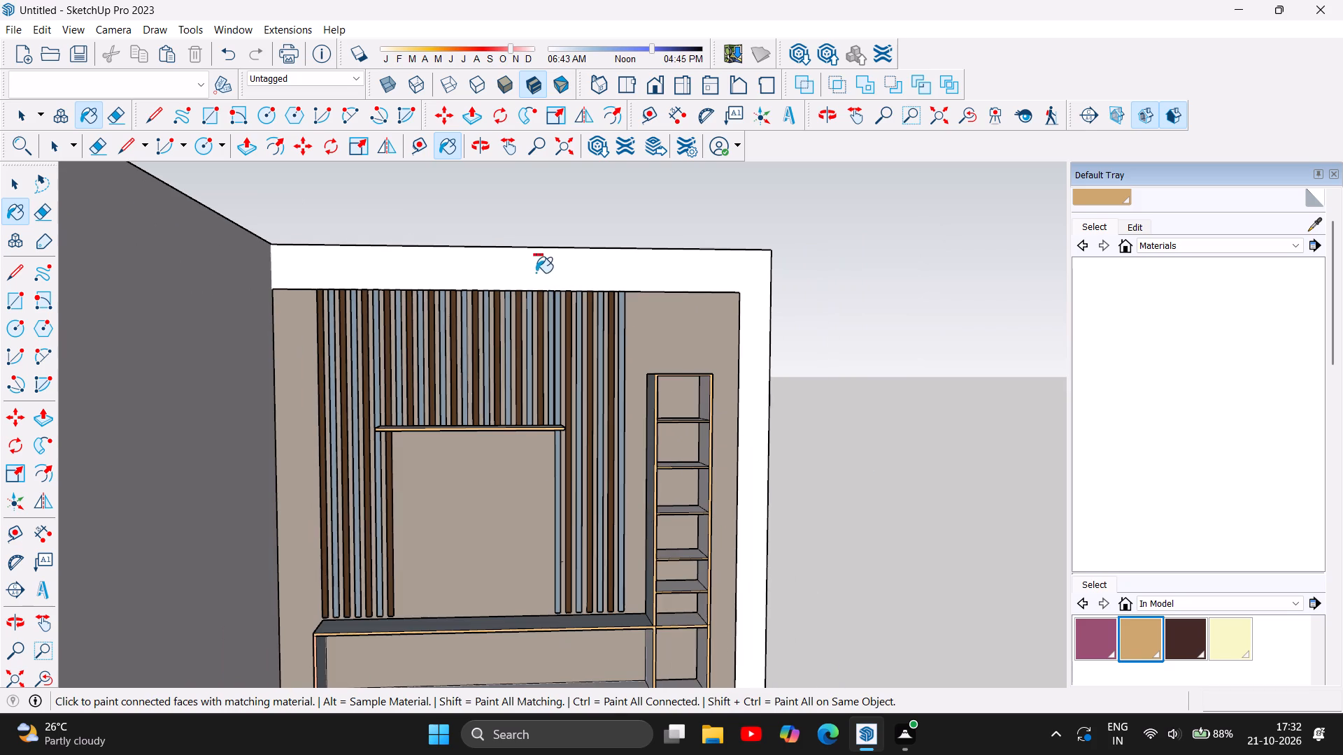
scroll(462, 382, "down", 4)
scroll(507, 582, "up", 4)
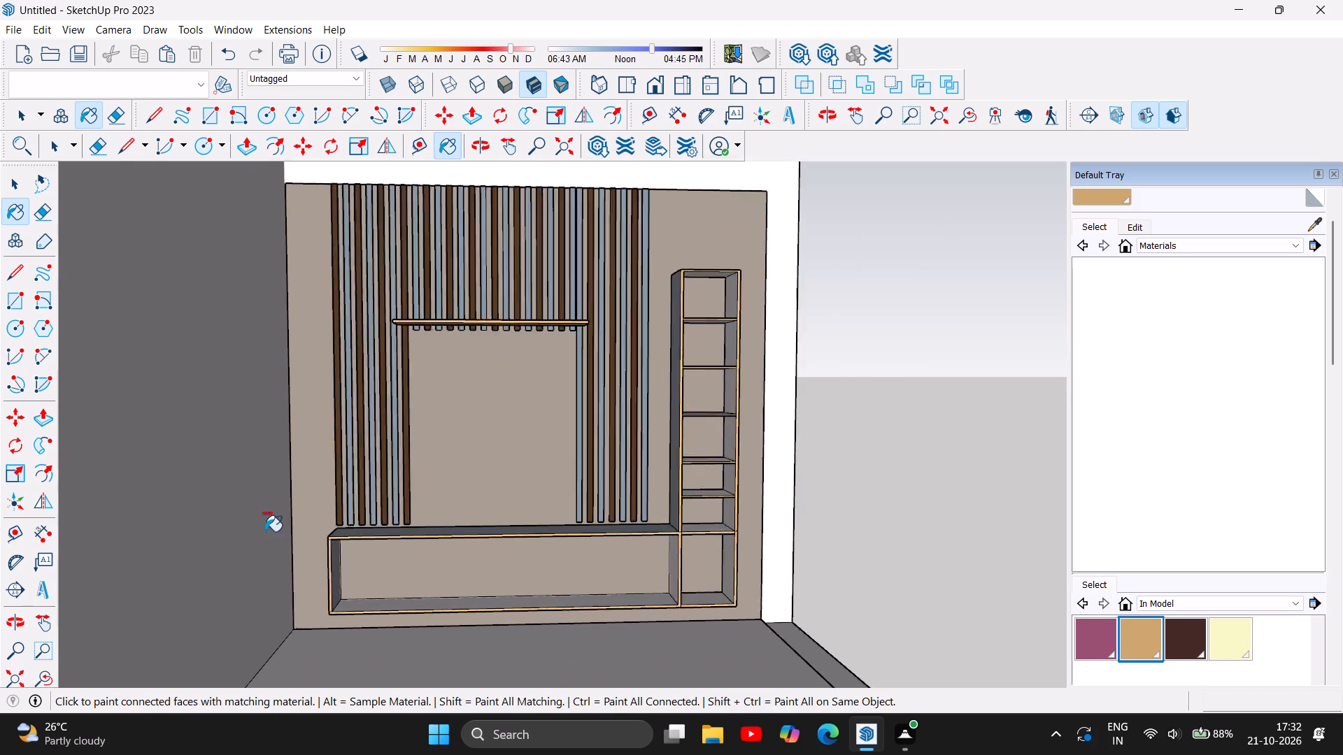
scroll(265, 531, "up", 1)
scroll(571, 531, "down", 3)
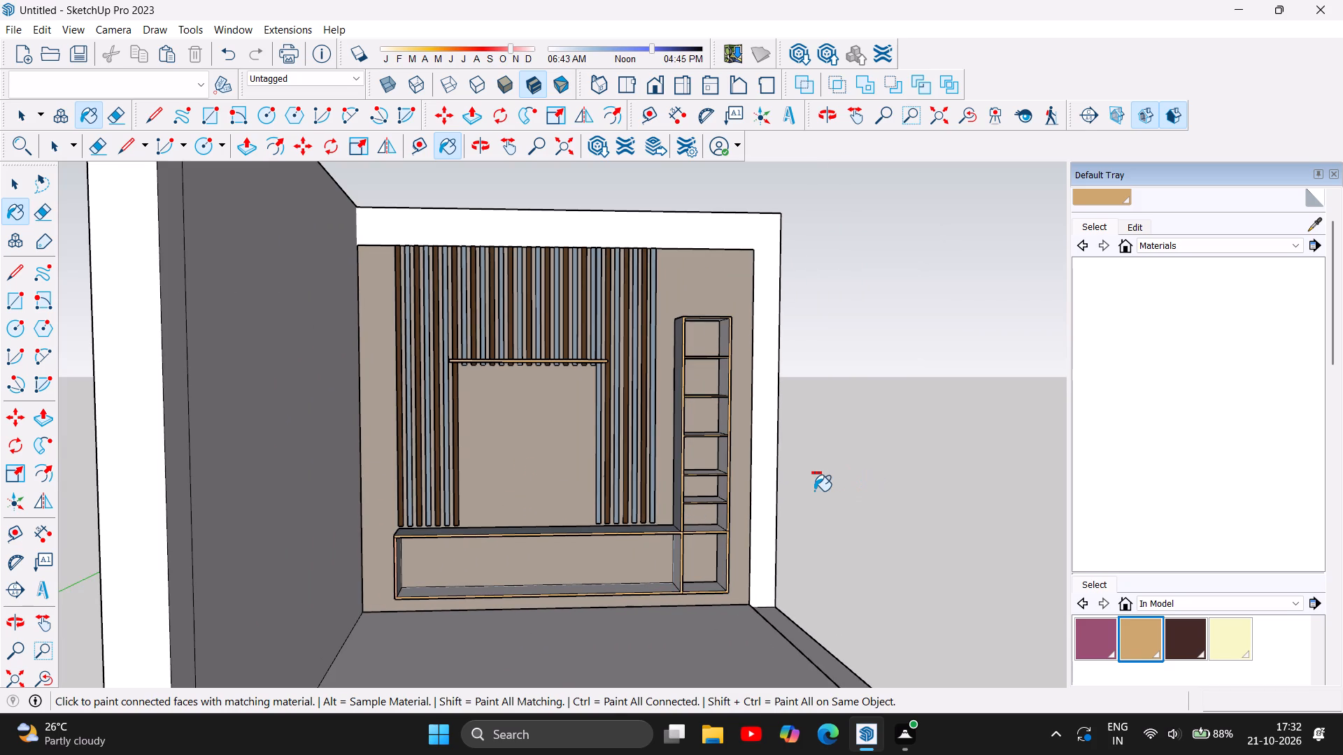
scroll(513, 582, "up", 2)
scroll(648, 570, "up", 1)
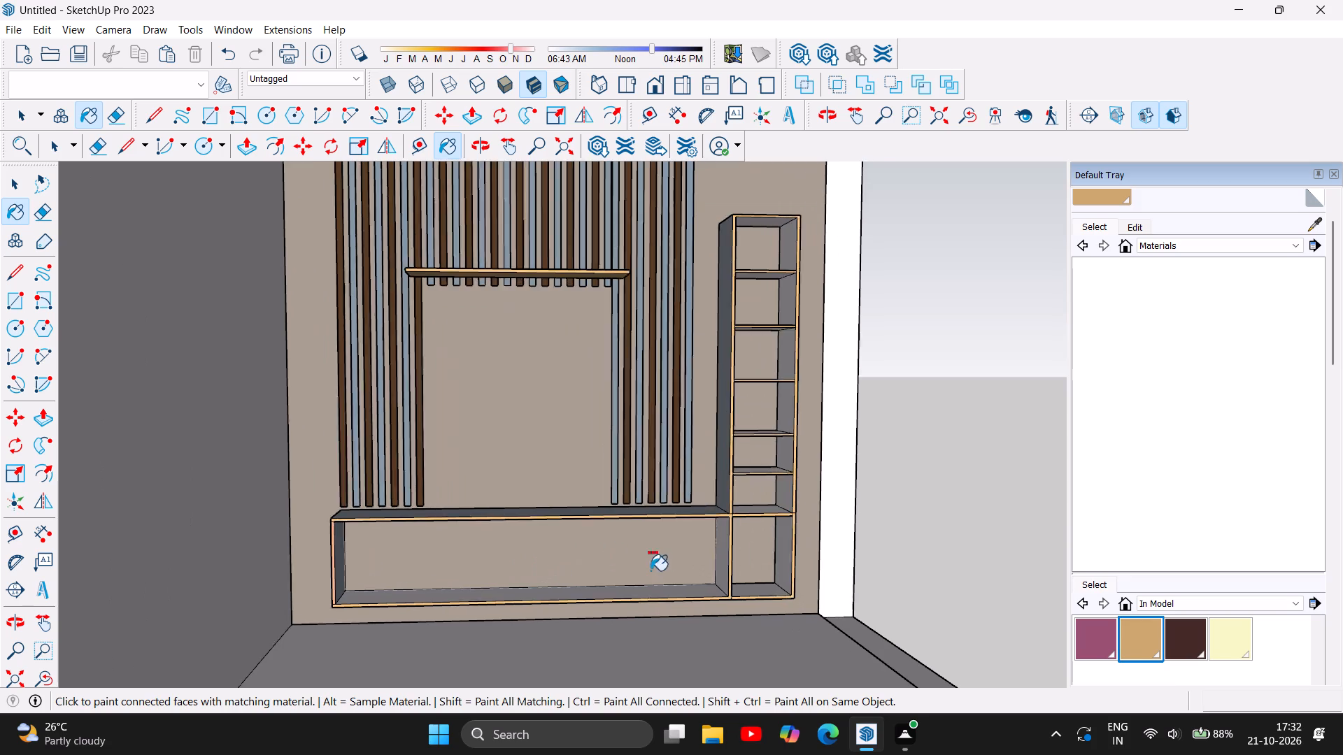
scroll(651, 570, "up", 2)
scroll(663, 568, "down", 1)
scroll(434, 445, "down", 5)
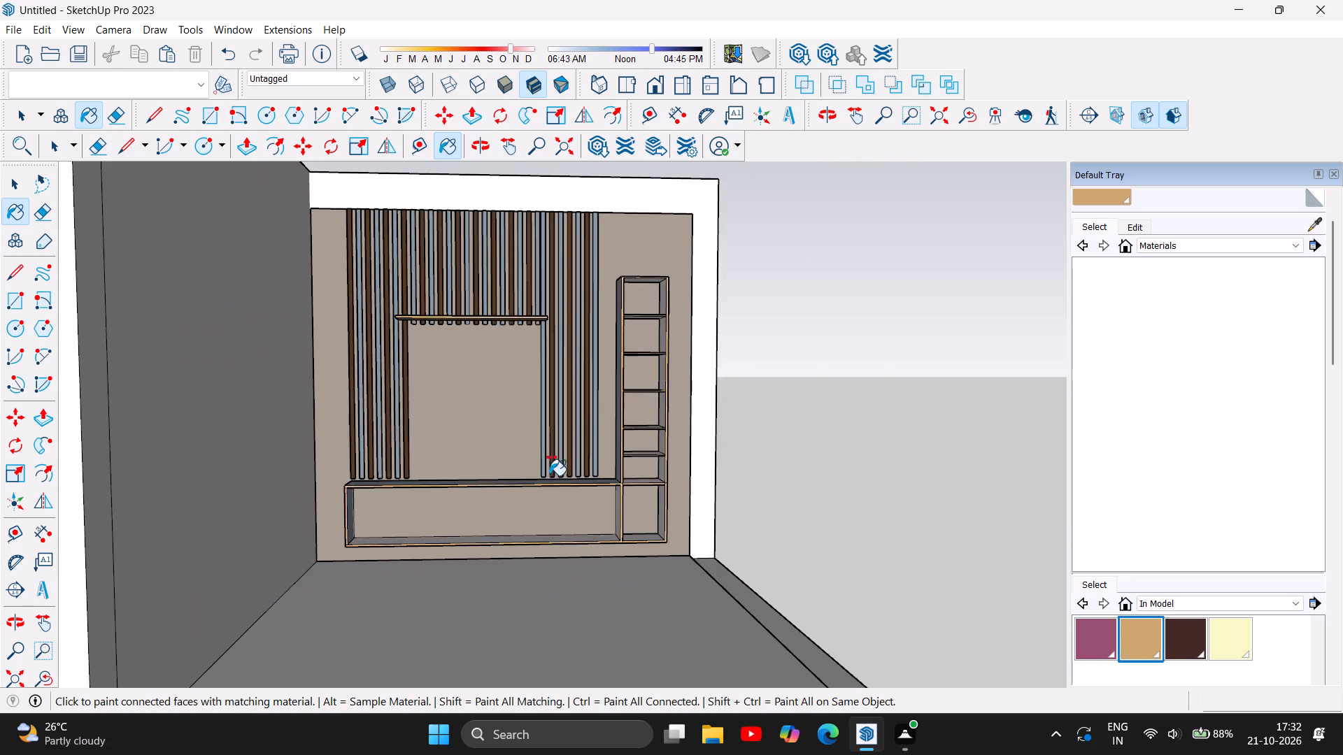
scroll(724, 454, "up", 1)
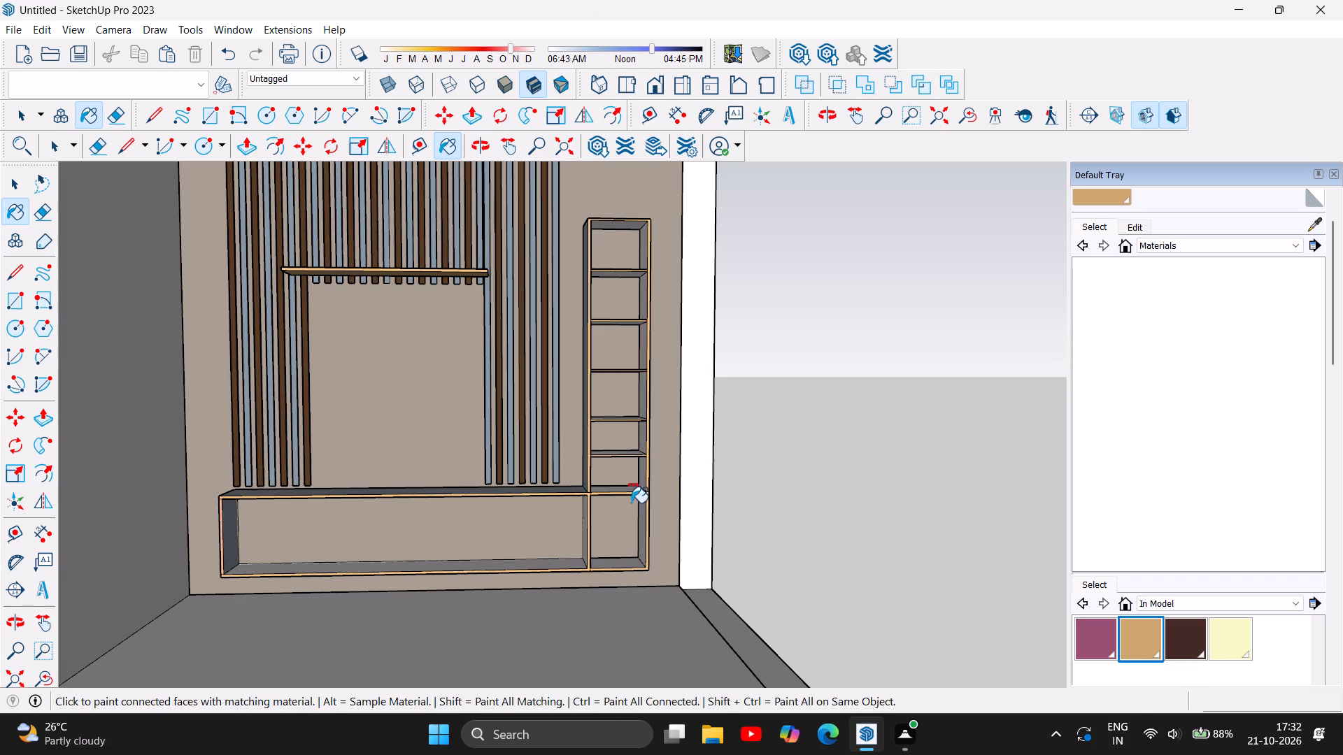
Paint the front edge of the low cabinet's outer end panel, away from the shelf unit, light tan.
scroll(661, 545, "down", 4)
scroll(397, 566, "up", 9)
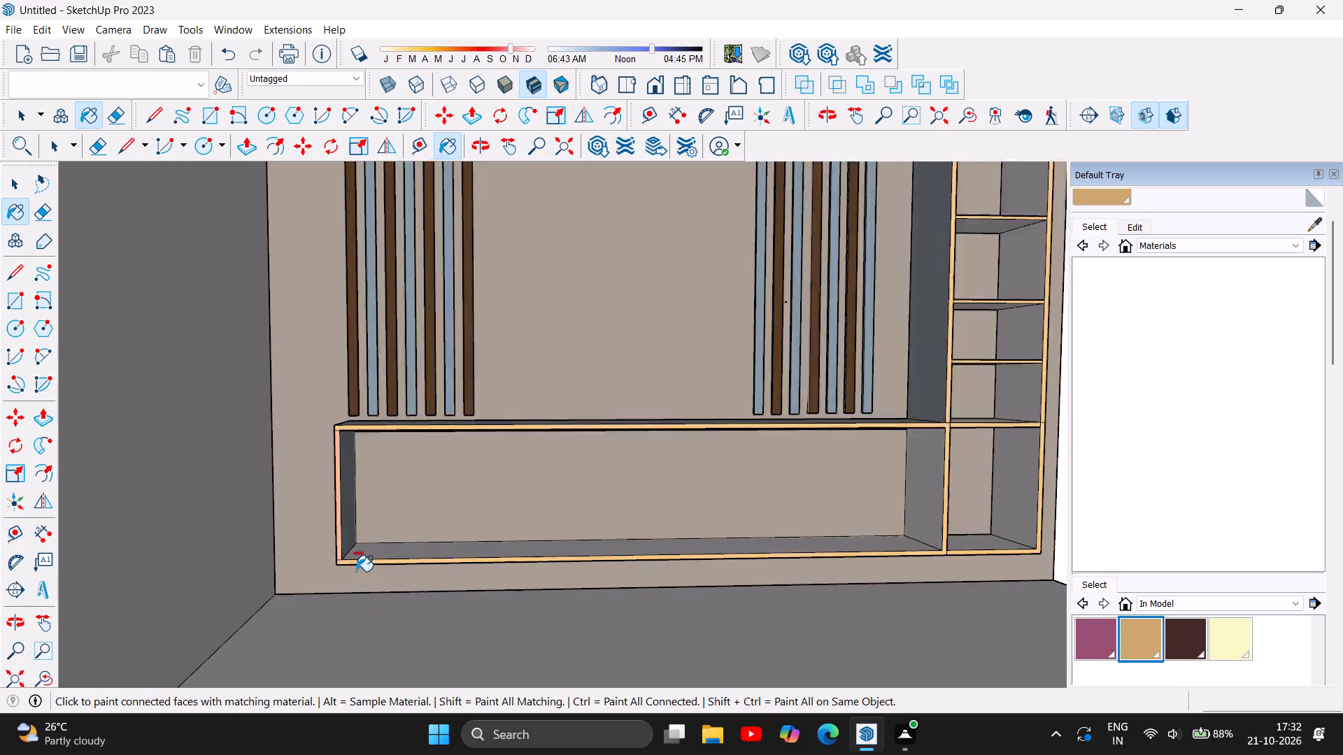
scroll(356, 571, "up", 3)
scroll(303, 379, "up", 6)
scroll(346, 419, "up", 1)
left_click(350, 417)
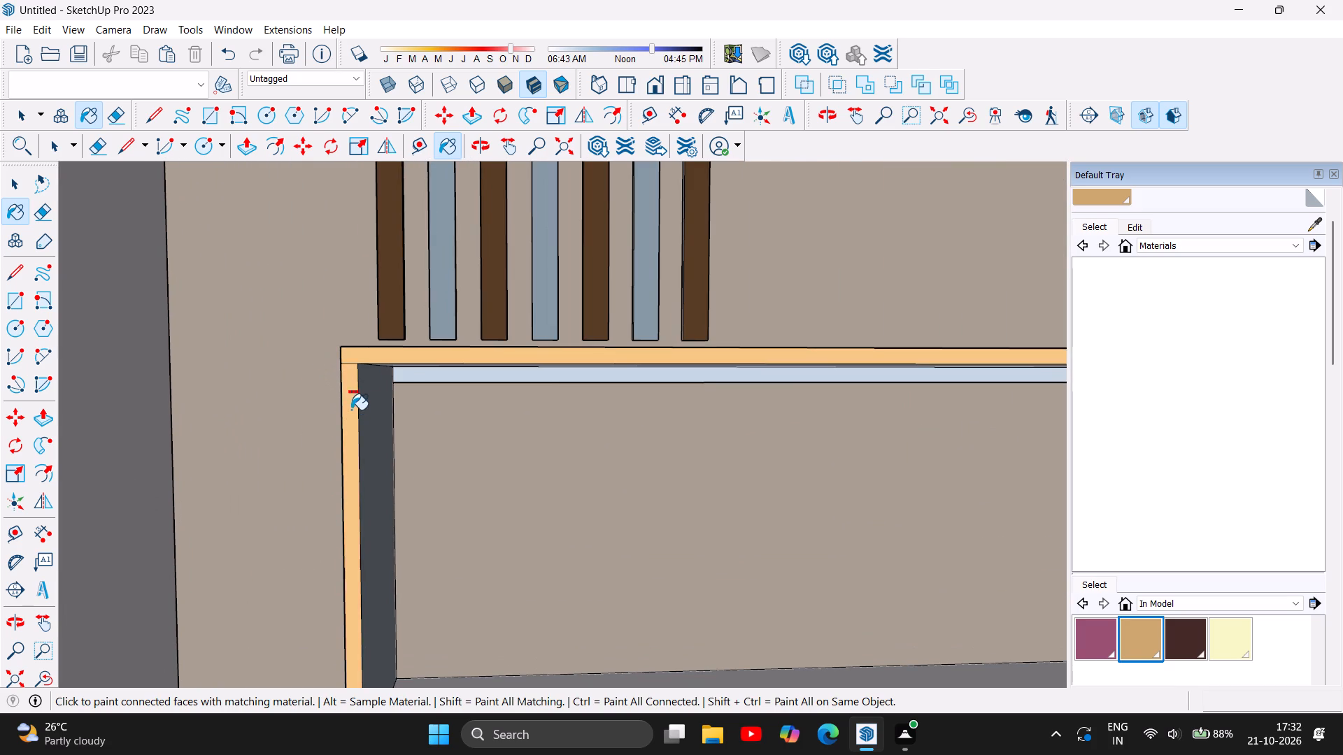
Paint the pale strip beneath the low cabinet's top and its connected faces light tan.
scroll(368, 295, "down", 12)
scroll(385, 535, "down", 3)
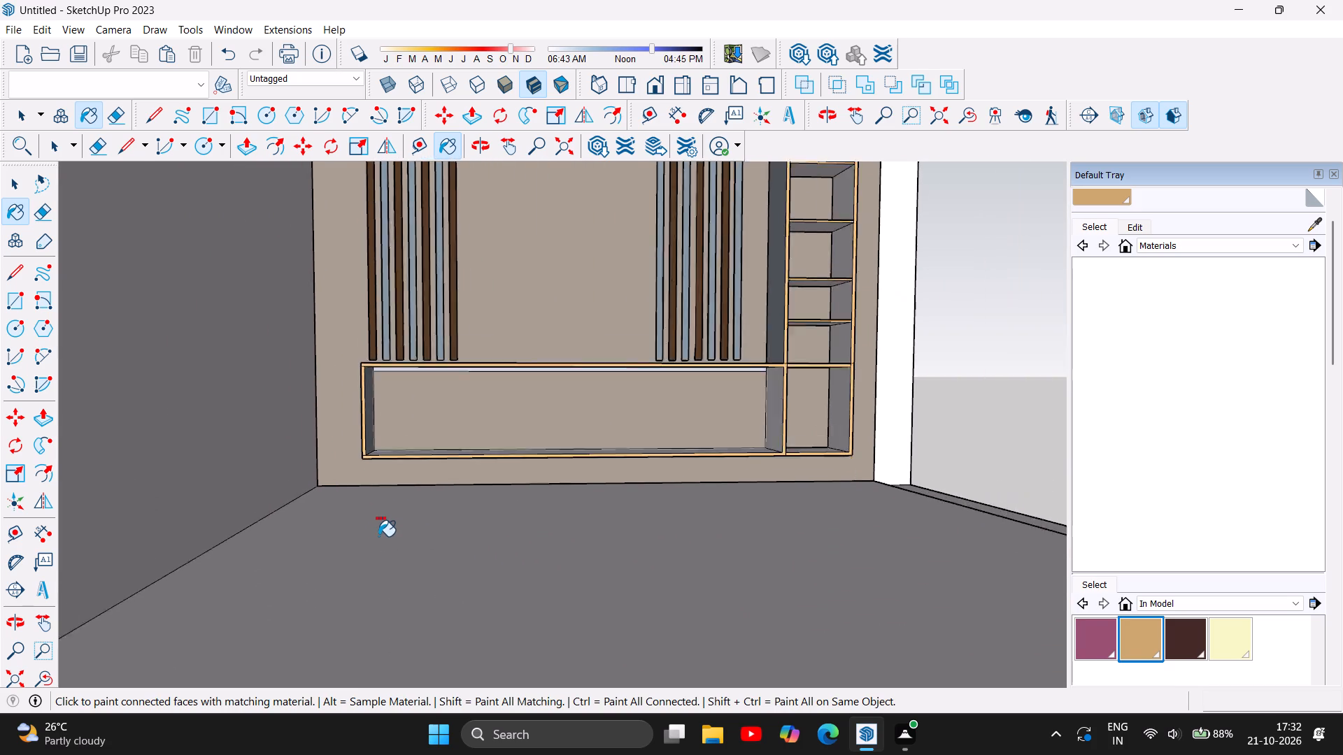
scroll(378, 536, "down", 3)
scroll(444, 531, "down", 4)
scroll(491, 436, "up", 13)
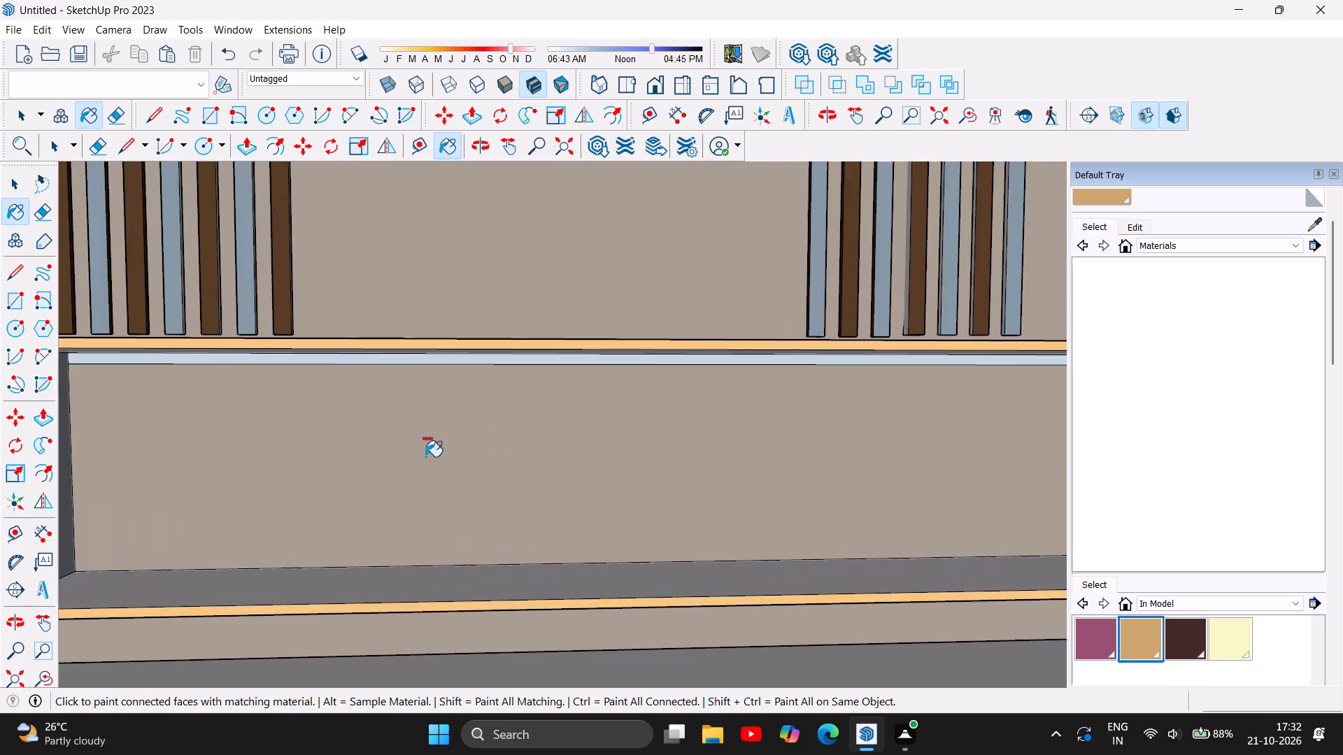
scroll(327, 456, "up", 2)
left_click(397, 338)
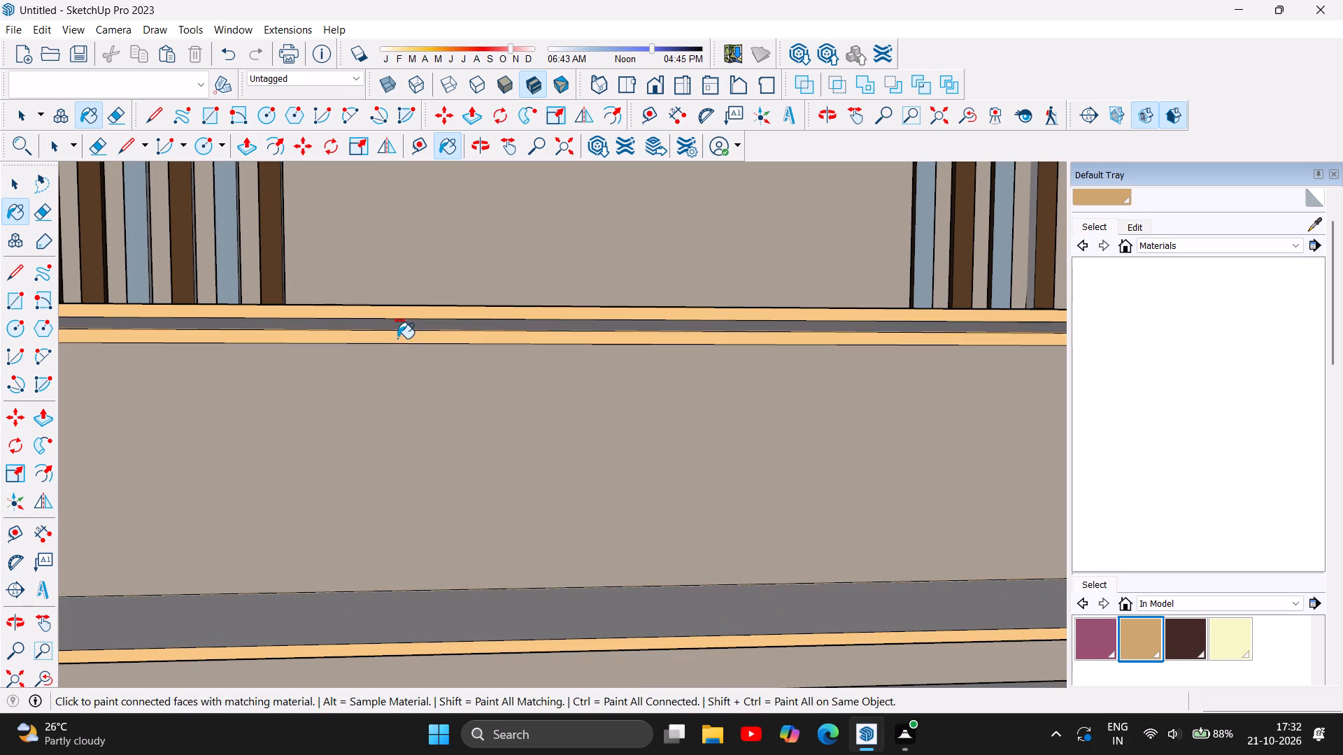
Inspect the low cabinet's interior faces and the overall TV wall.
scroll(502, 439, "down", 8)
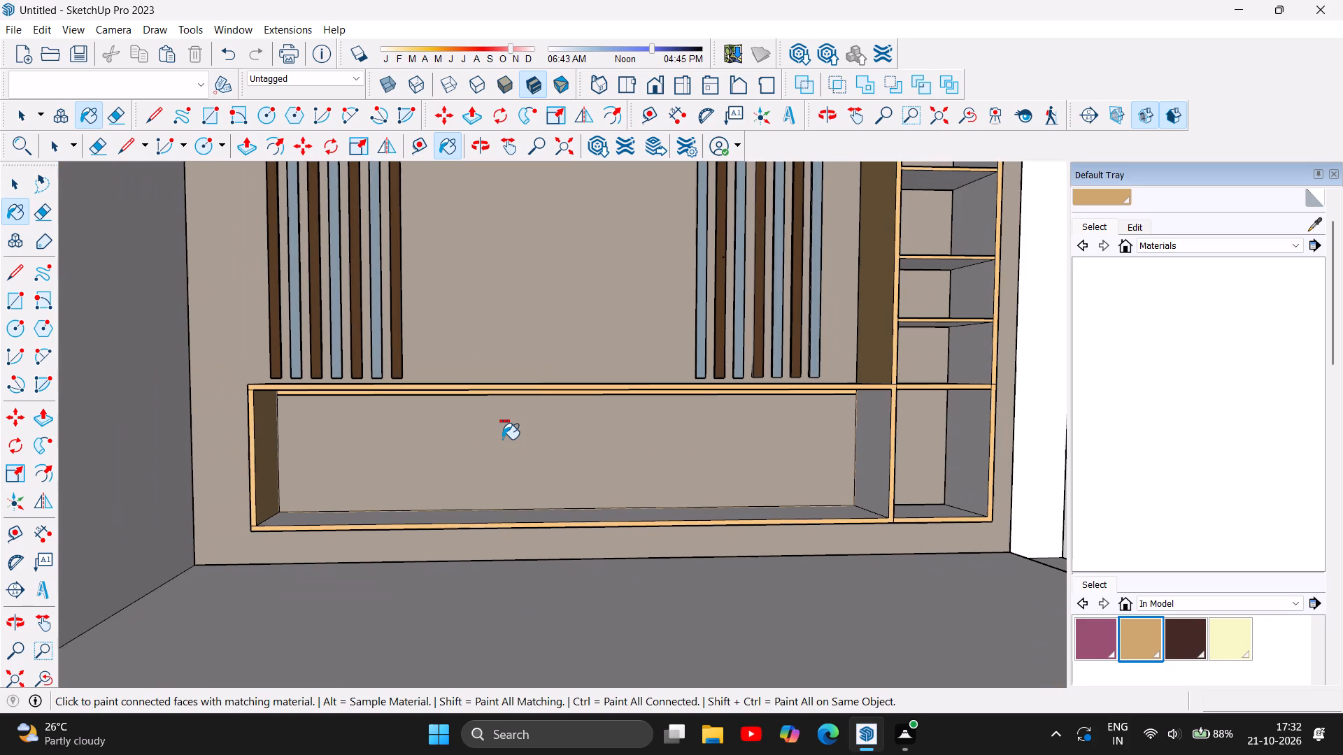
scroll(241, 483, "up", 7)
scroll(335, 409, "up", 2)
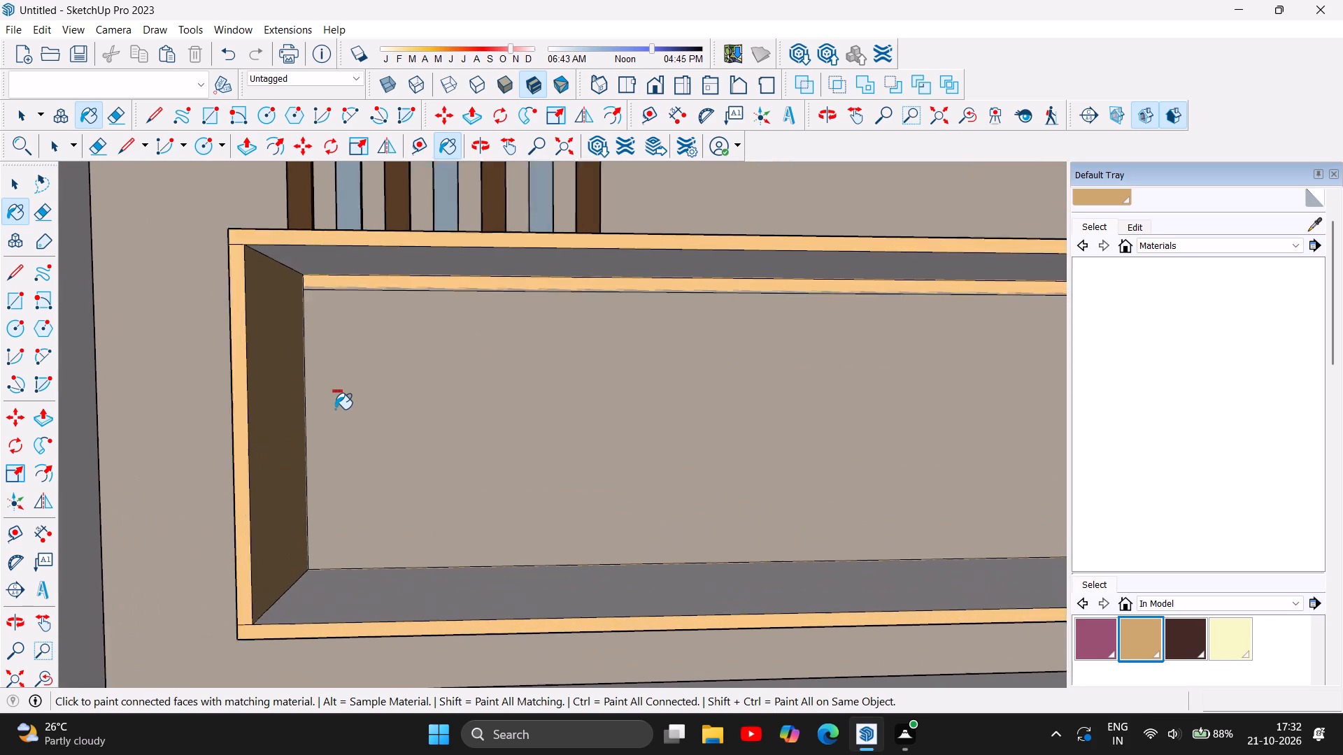
scroll(335, 409, "up", 9)
scroll(336, 400, "down", 10)
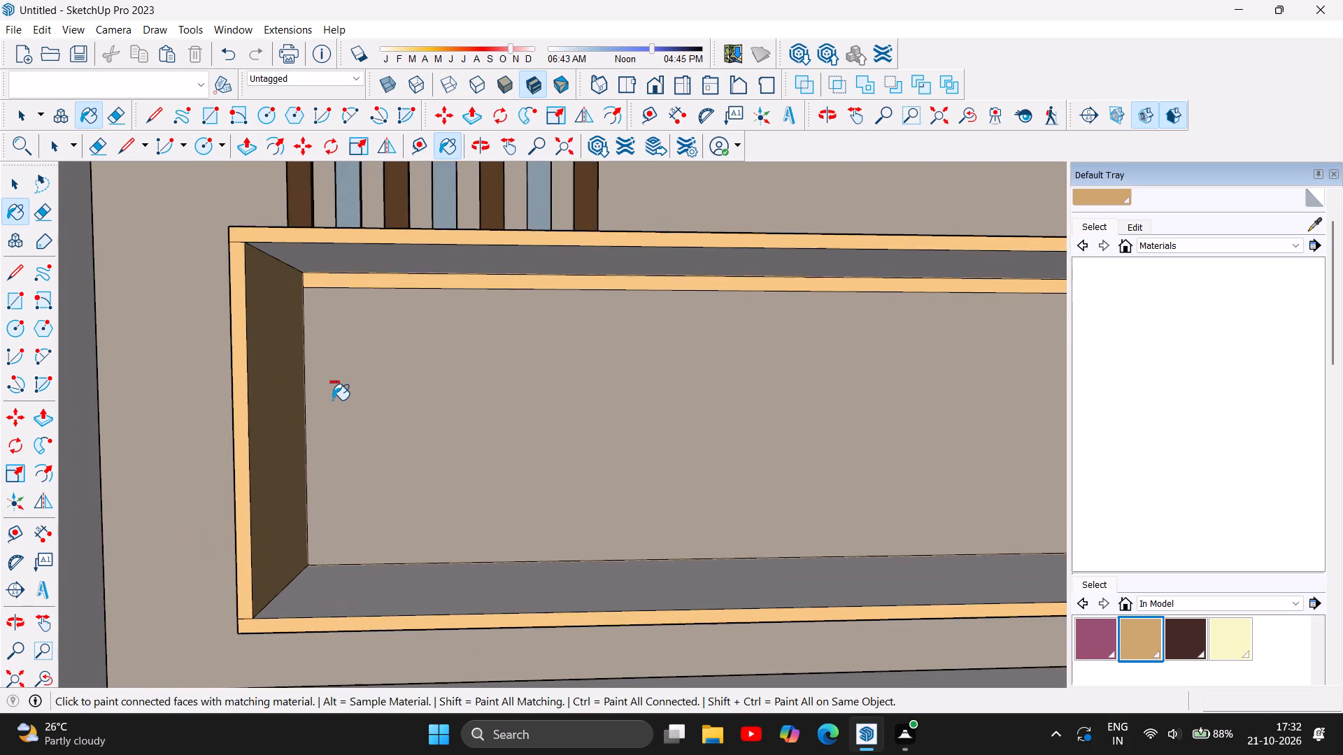
scroll(330, 401, "down", 14)
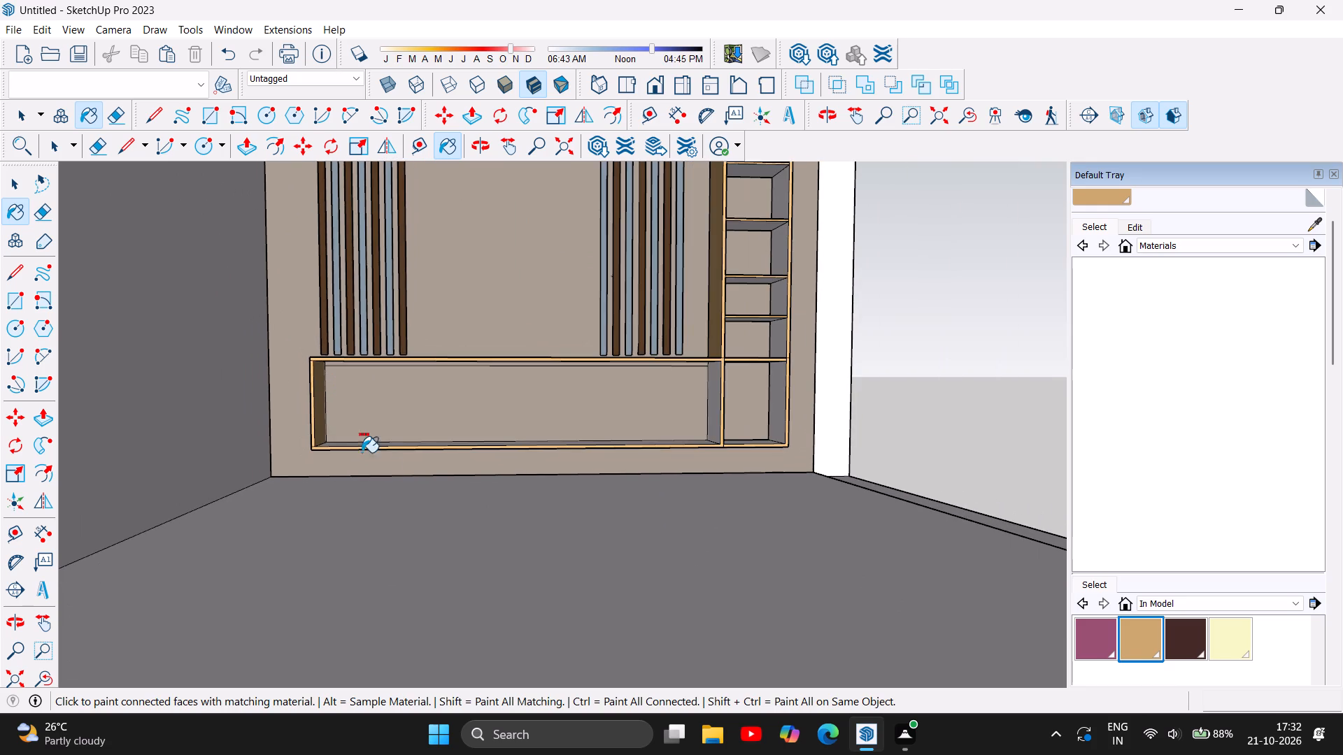
scroll(441, 498, "down", 4)
scroll(518, 546, "down", 6)
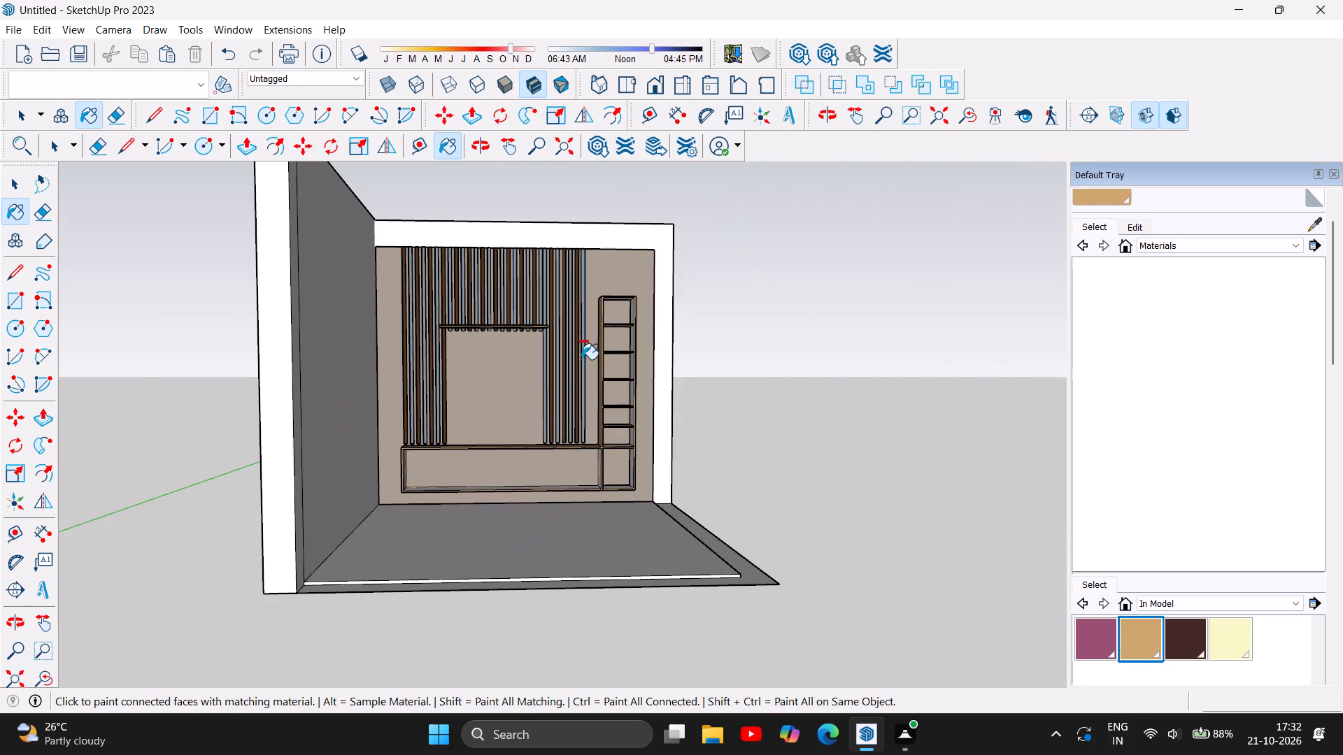
Examine the slatted TV wall and the top compartment of the painted shelf unit.
scroll(583, 355, "up", 3)
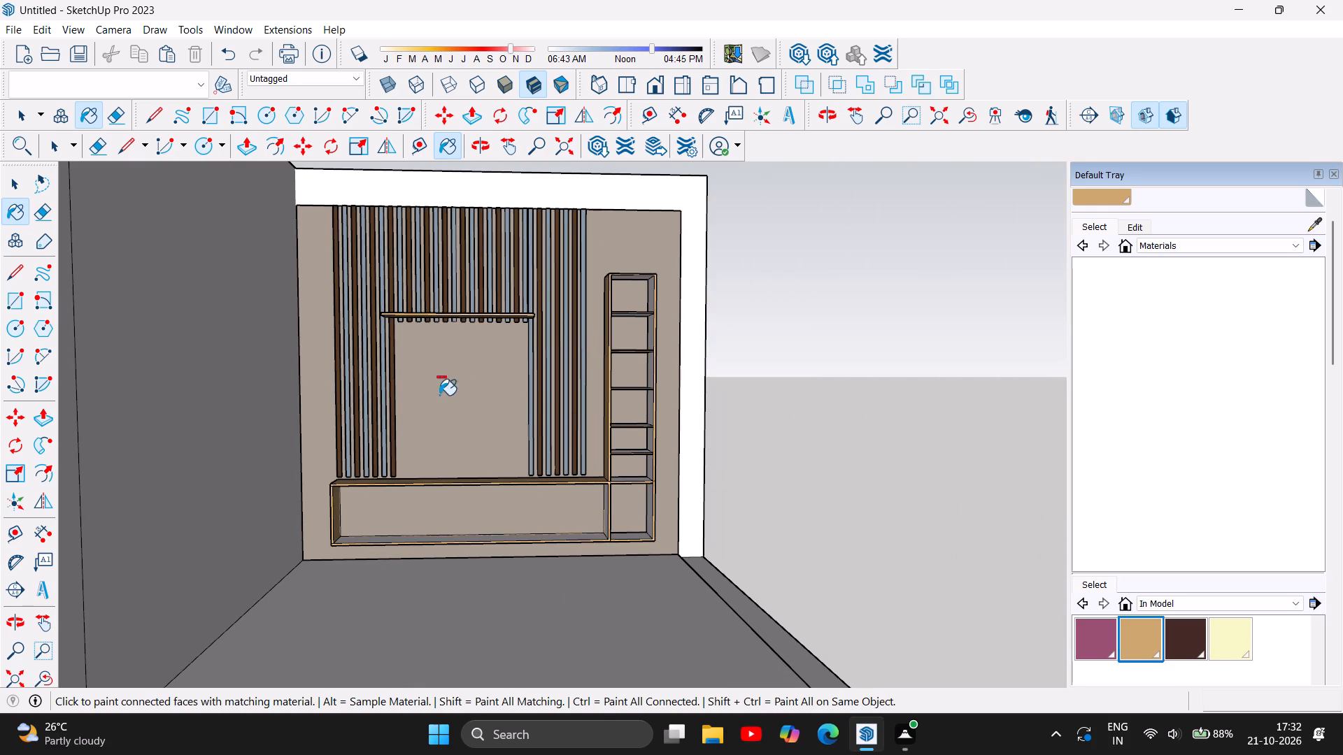
scroll(480, 380, "up", 2)
scroll(651, 458, "down", 2)
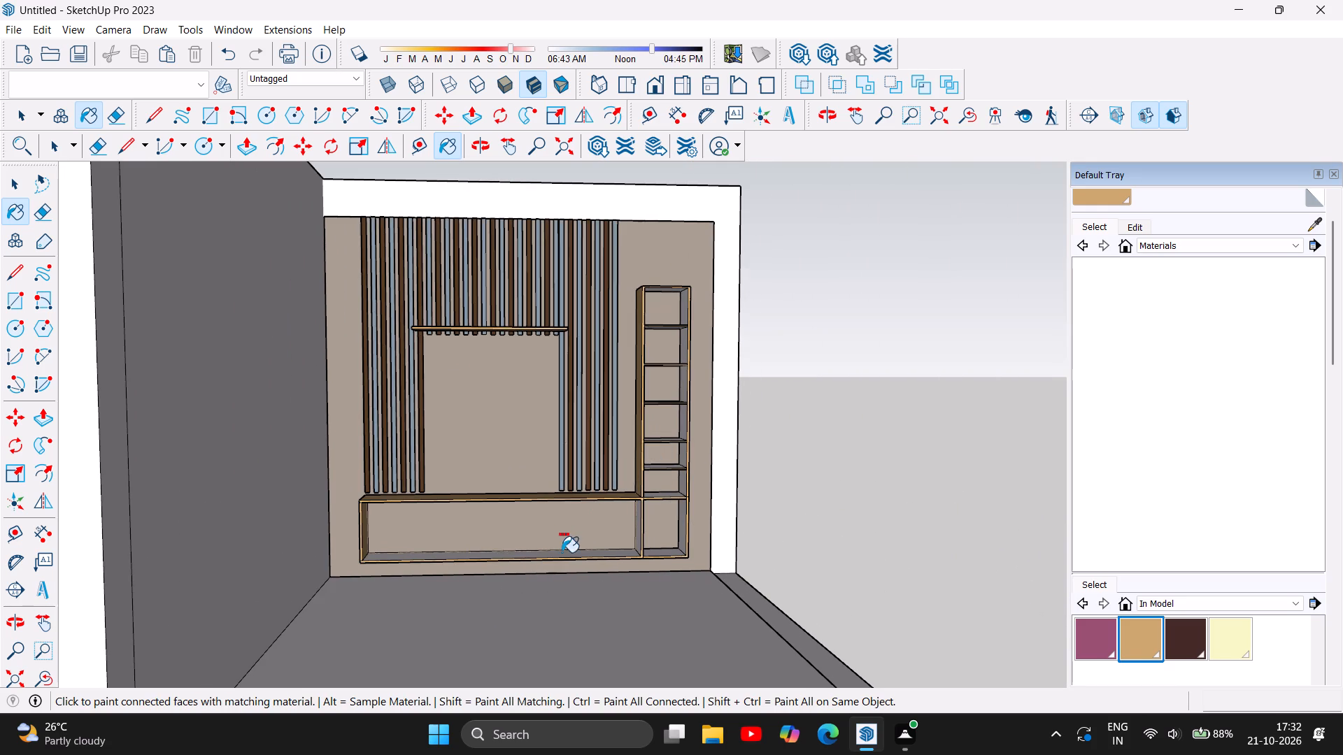
scroll(714, 240, "up", 5)
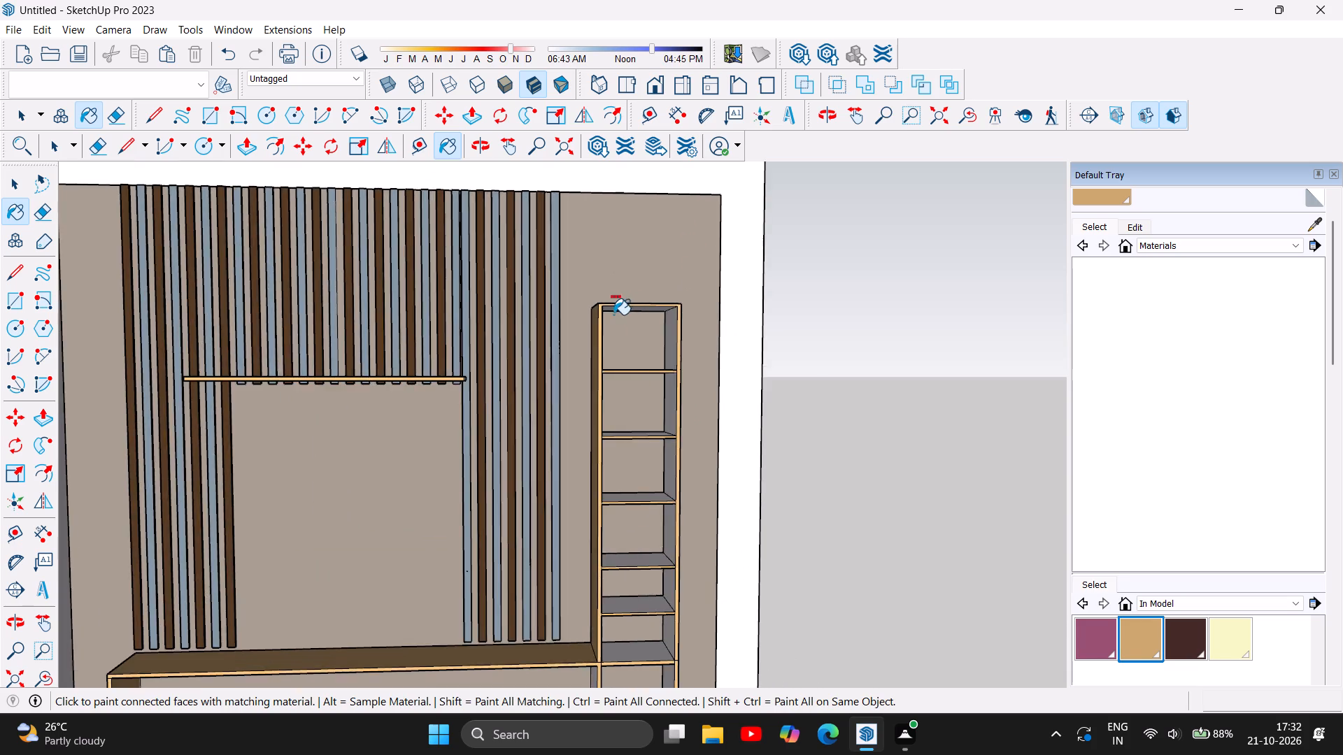
scroll(613, 315, "up", 13)
scroll(606, 257, "up", 7)
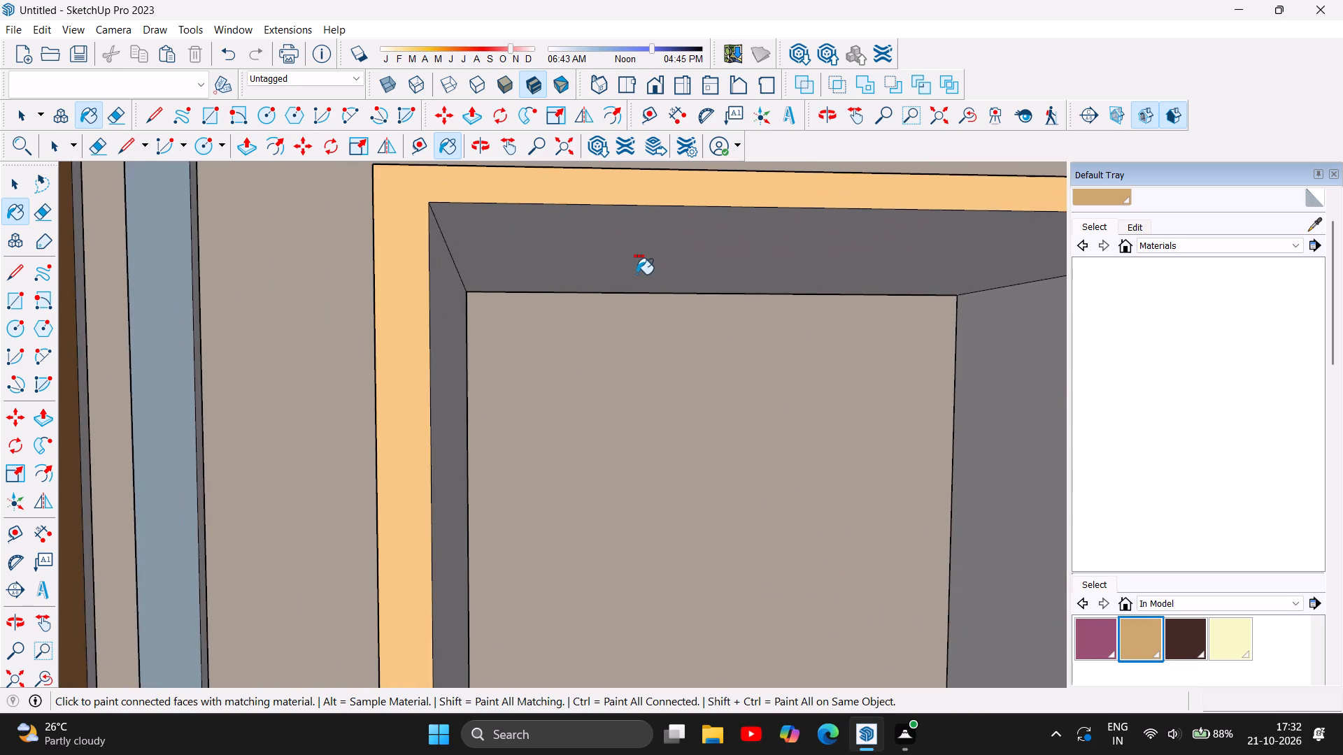
scroll(353, 320, "down", 5)
scroll(534, 370, "down", 6)
scroll(627, 396, "down", 13)
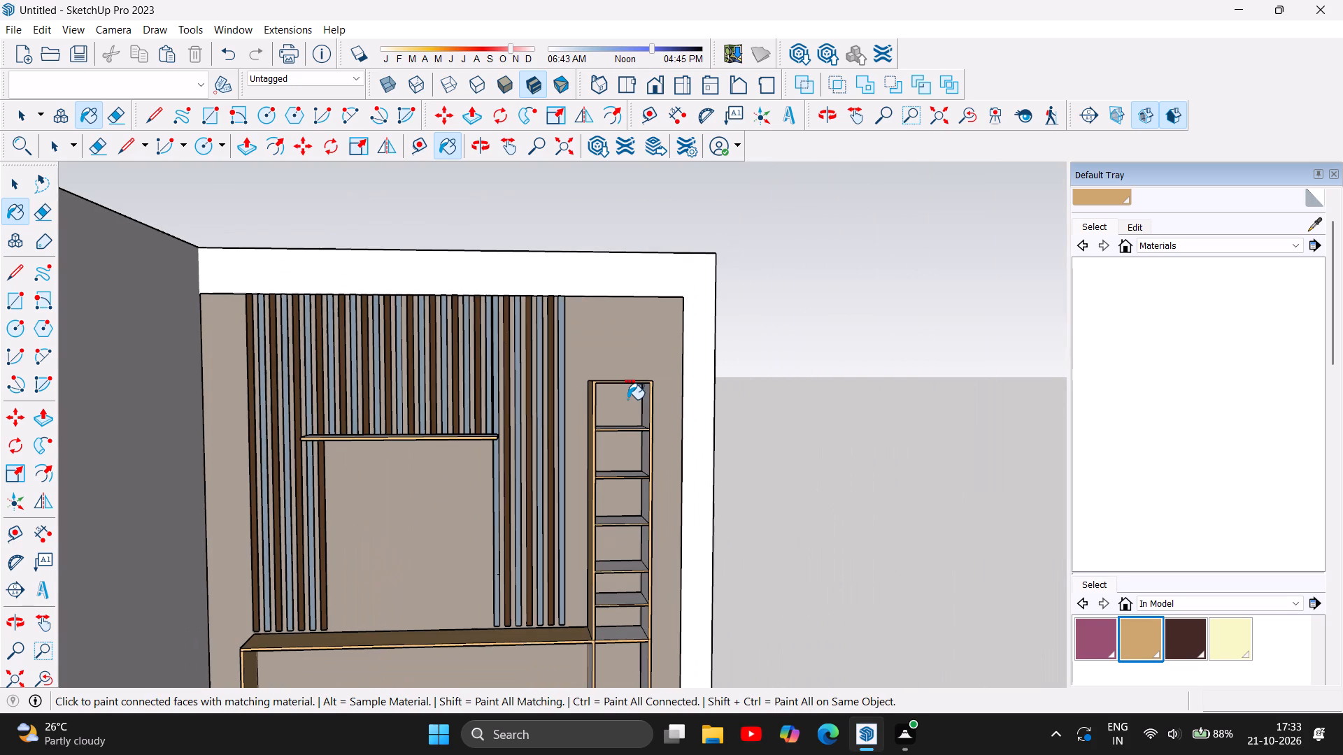
scroll(341, 538, "up", 1)
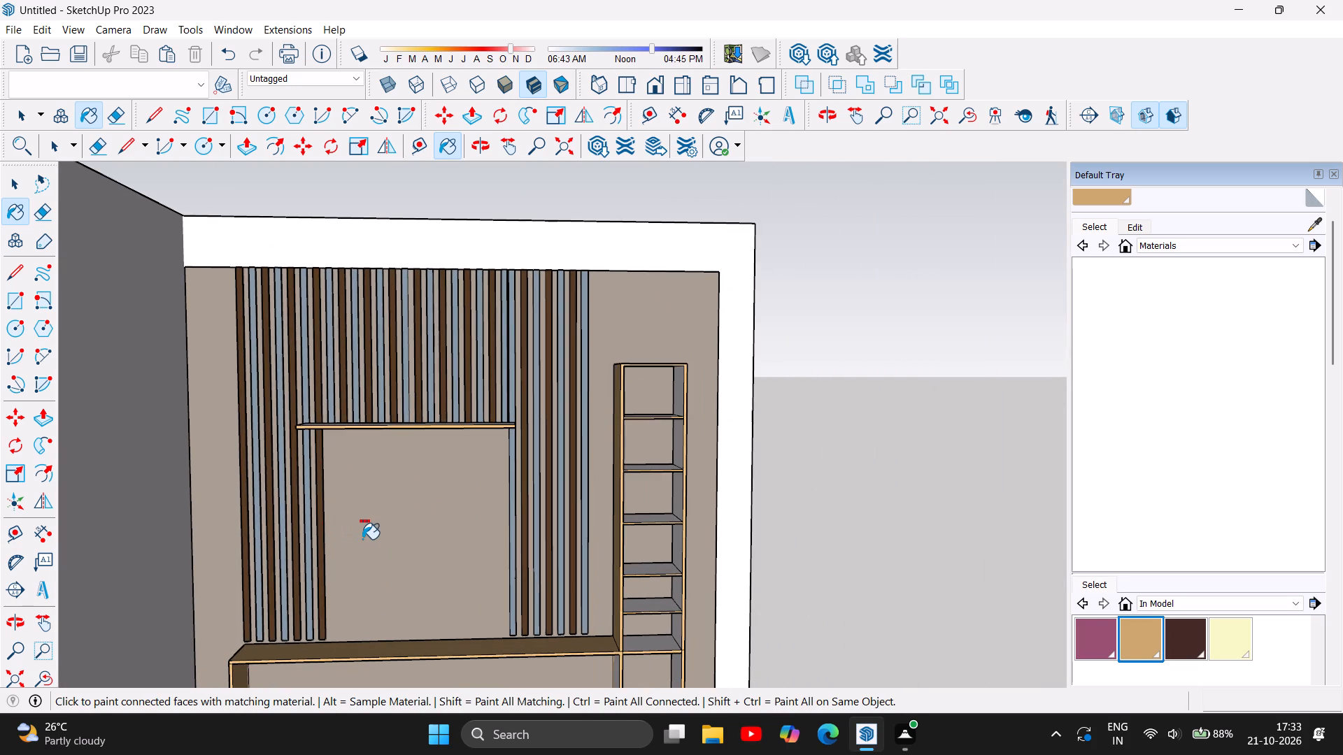
Draw a line about 3' 7 7/16" long along the lower ends of the short slats beneath the floating shelf.
scroll(366, 539, "up", 7)
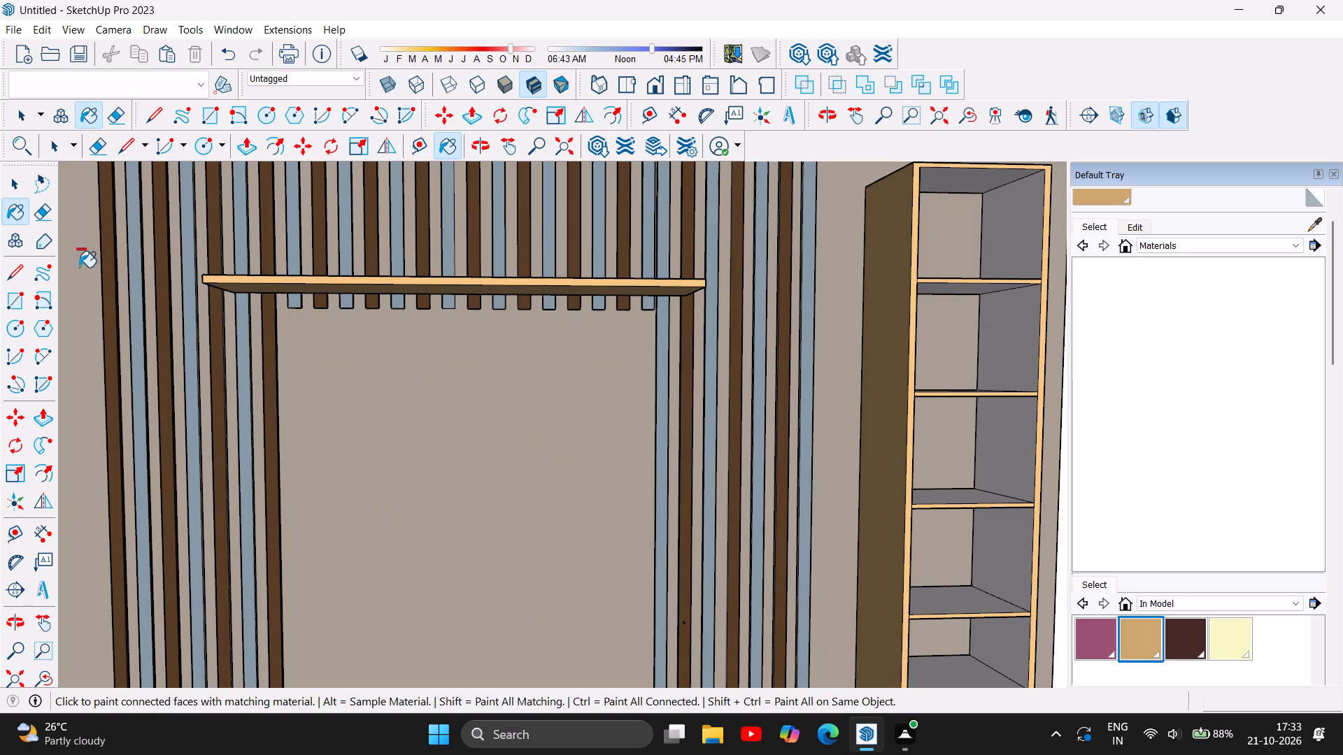
left_click(18, 277)
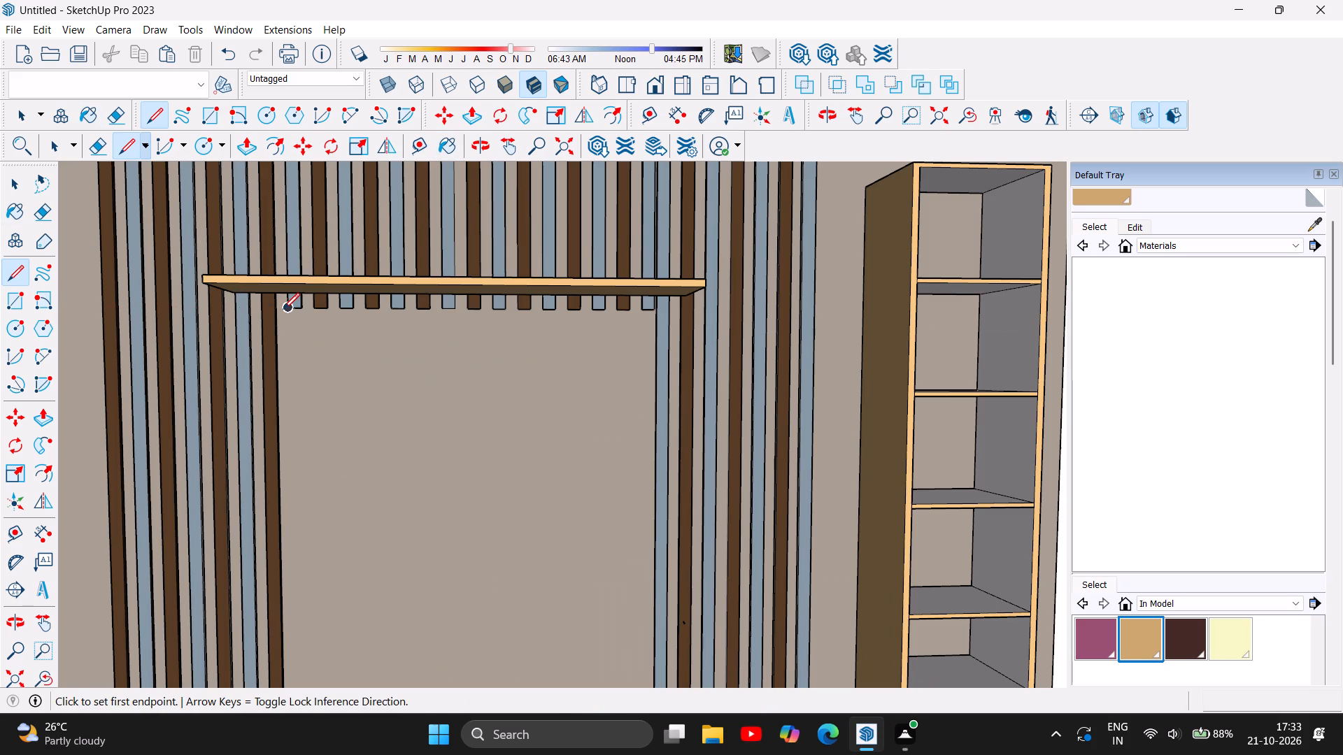
left_click(283, 309)
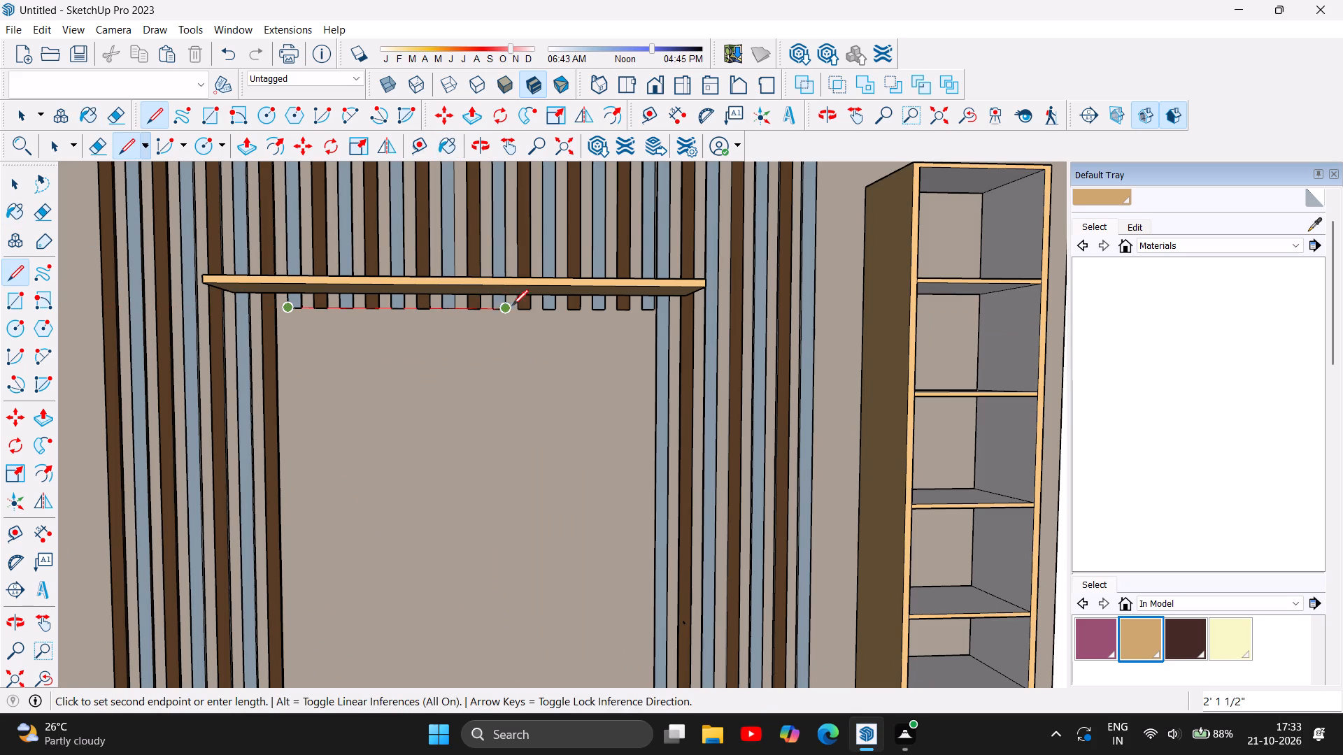
left_click(654, 312)
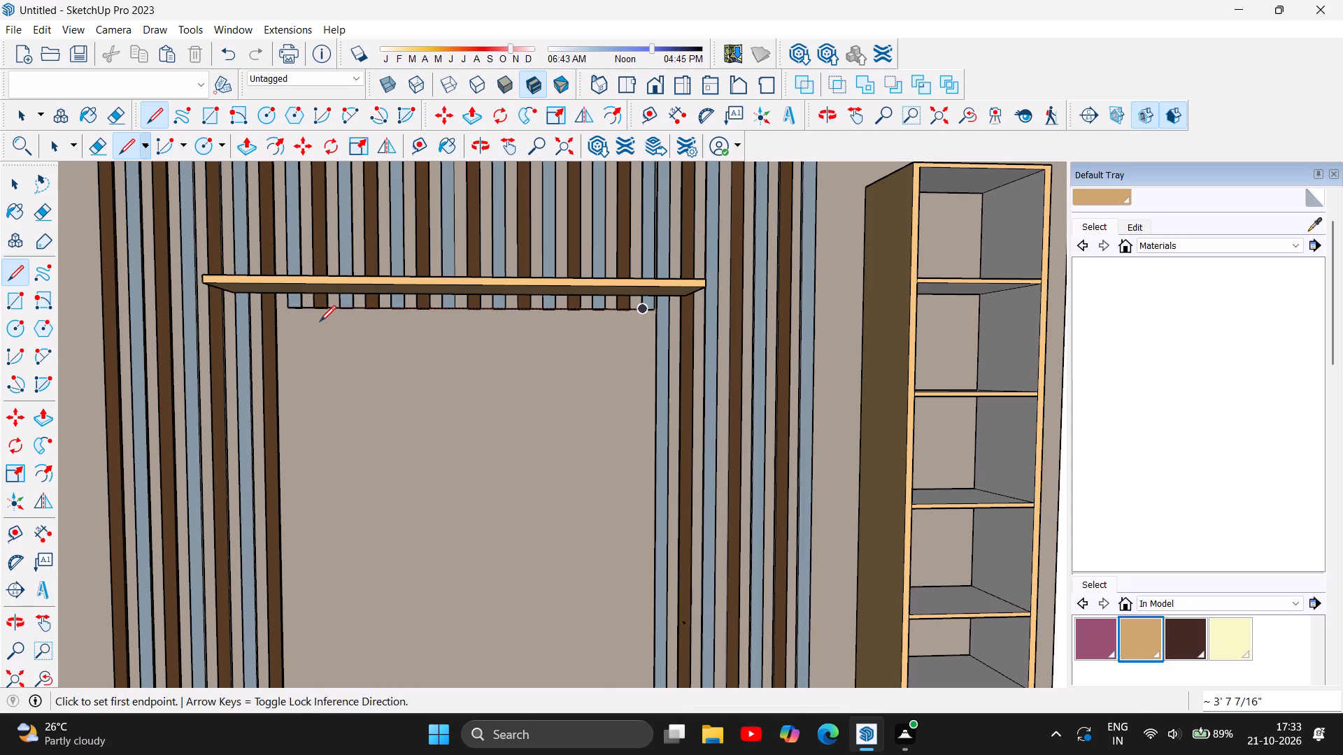
Draw a rectangle about 4 1/2" wide and 1' 3 5/16" tall below the two short slats farthest from the shelf unit.
left_click(287, 307)
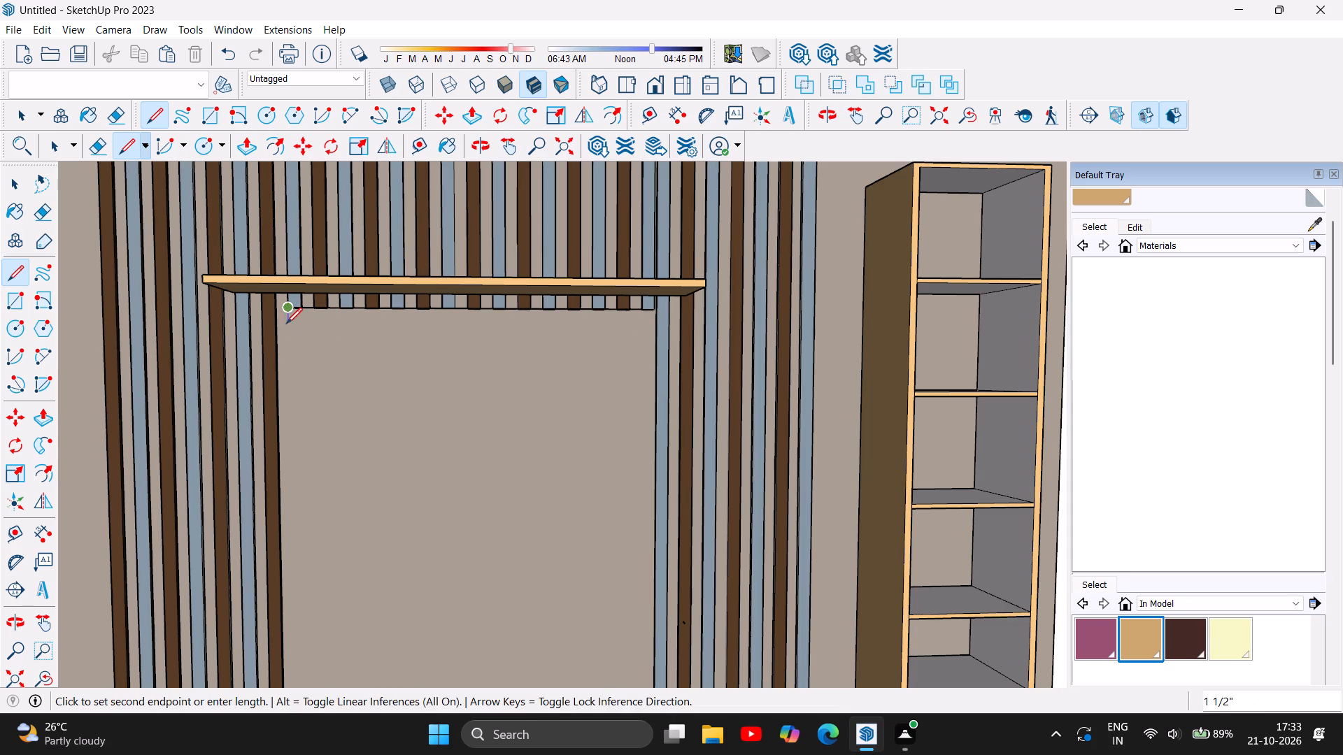
left_click(294, 438)
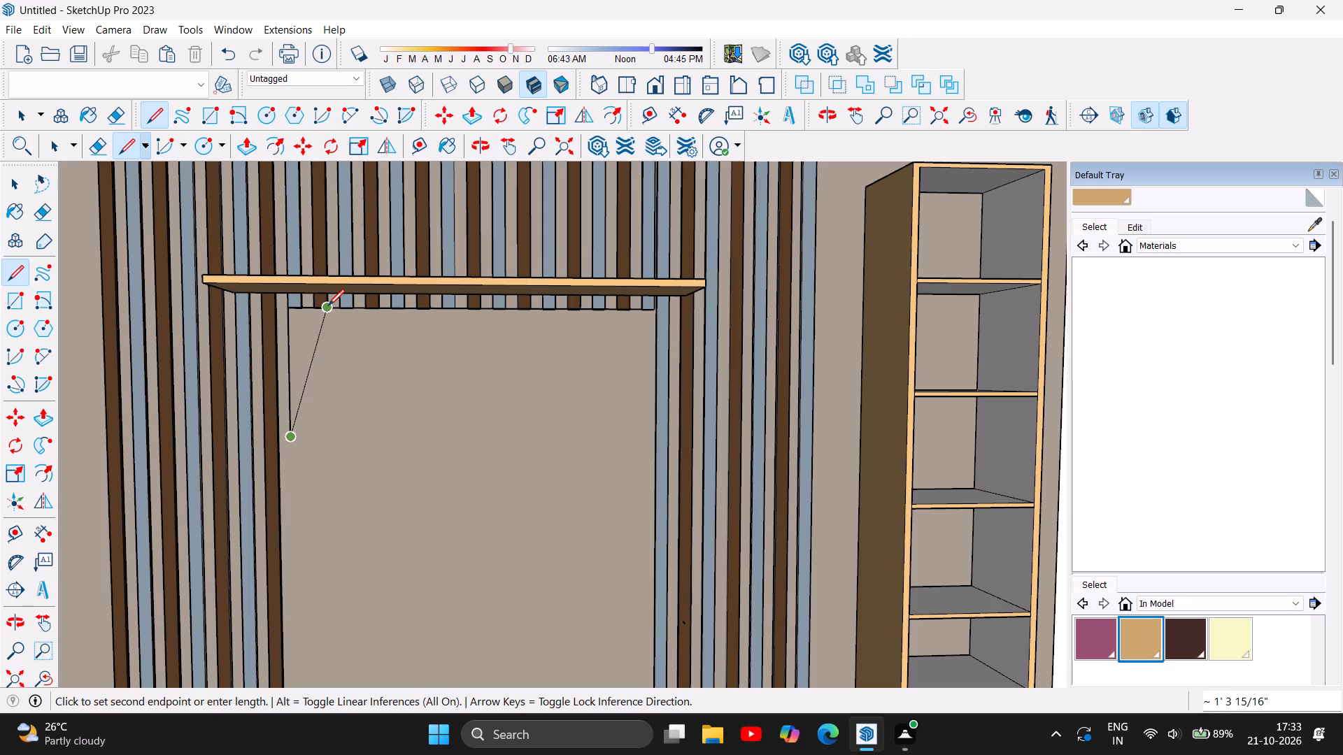
left_click(325, 440)
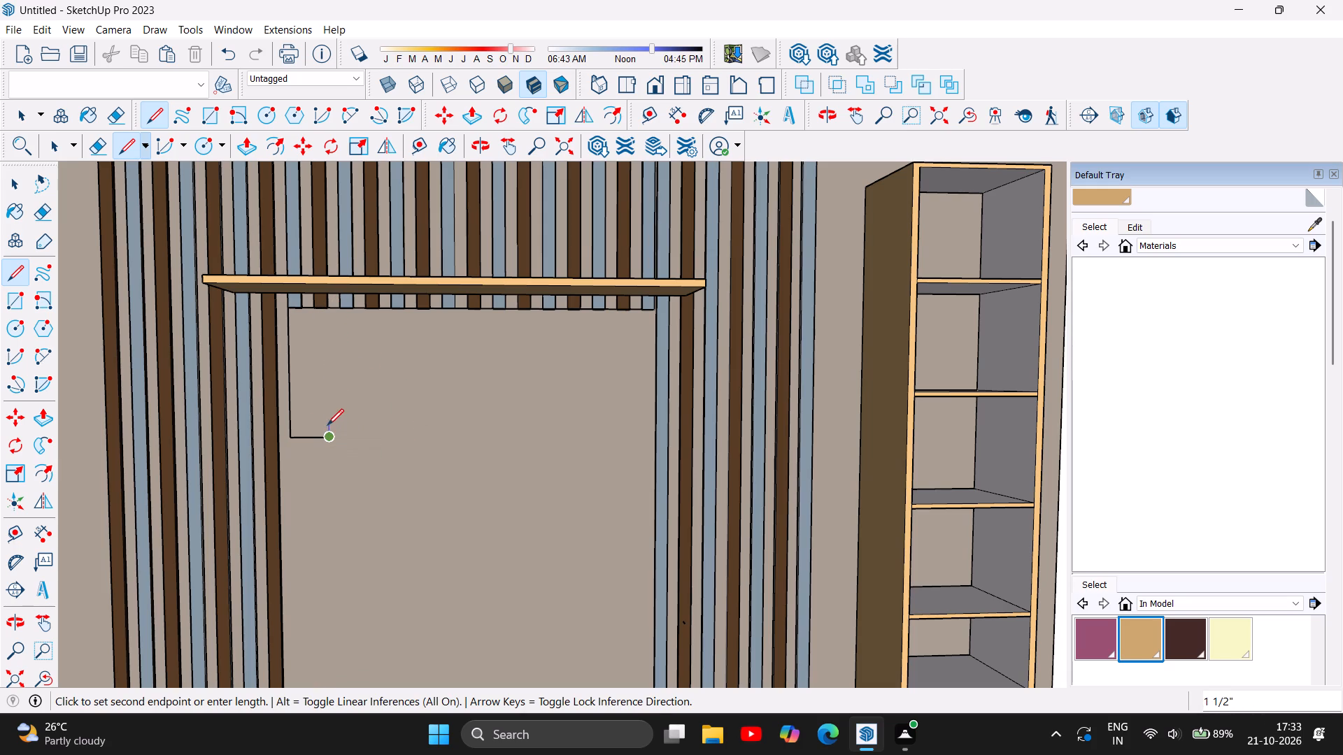
left_click(332, 306)
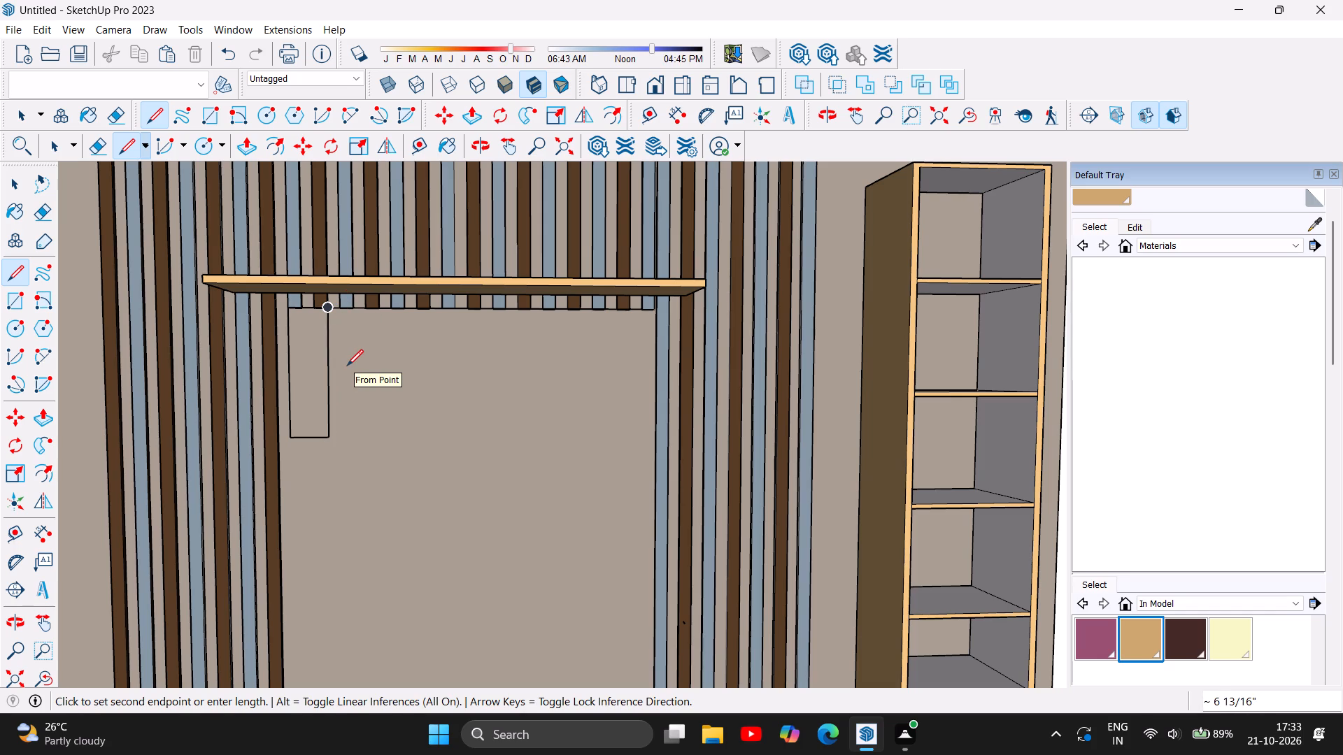
key("Escape")
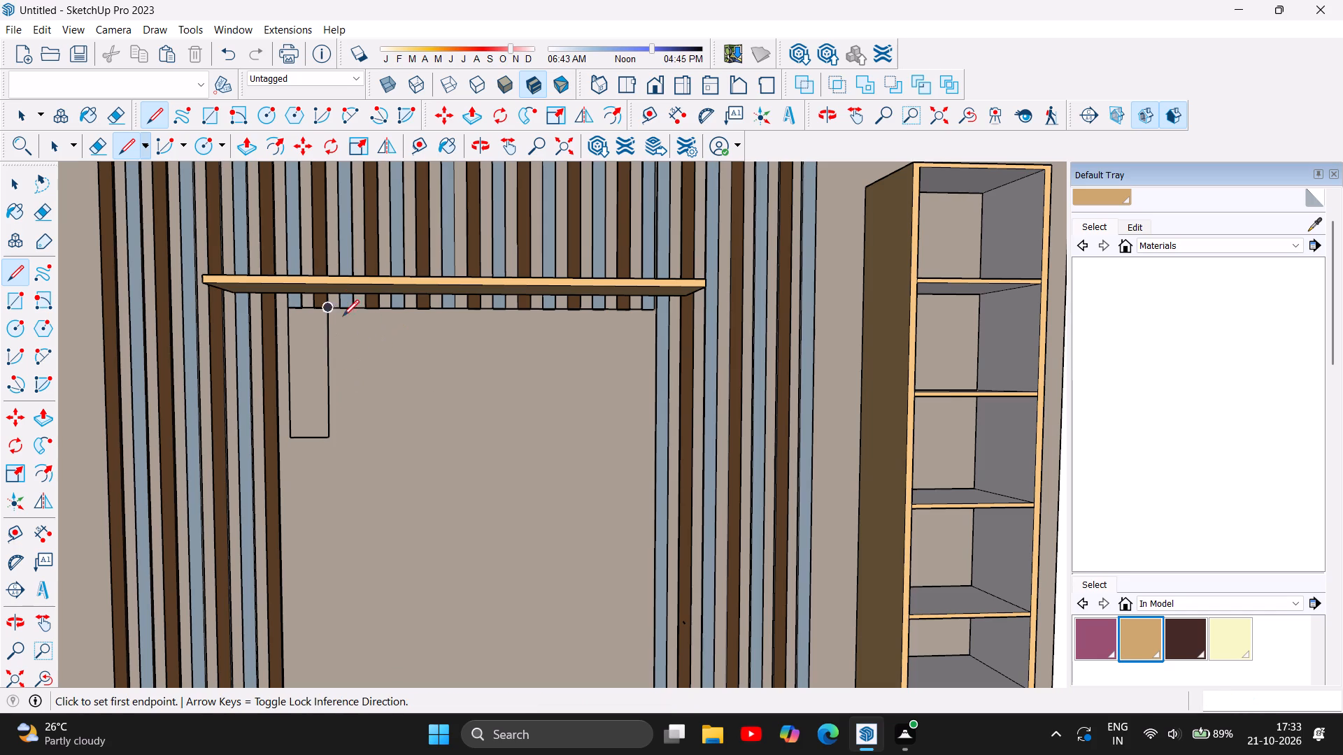
Draw a second rectangle about 4 9/16" wide and 1' 3 5/16" tall below the next pair of short slats, level with the first.
left_click(341, 311)
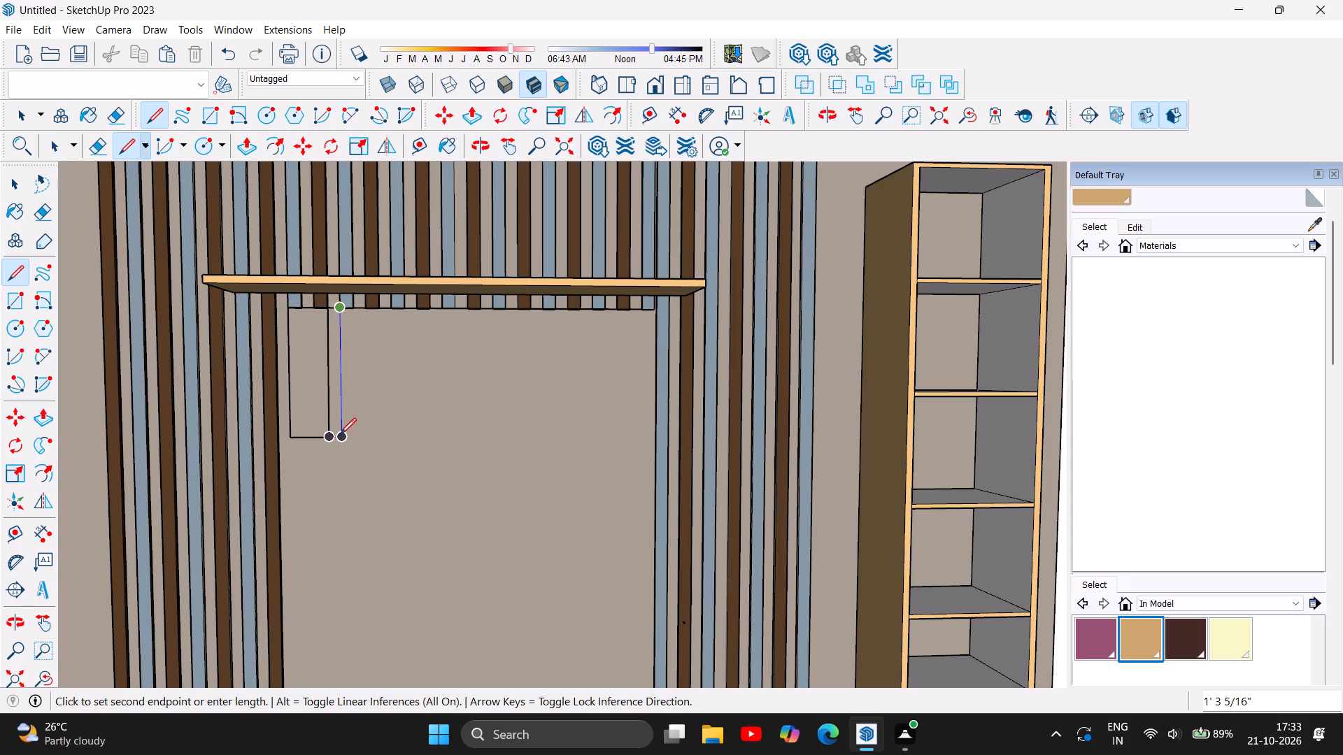
left_click(340, 435)
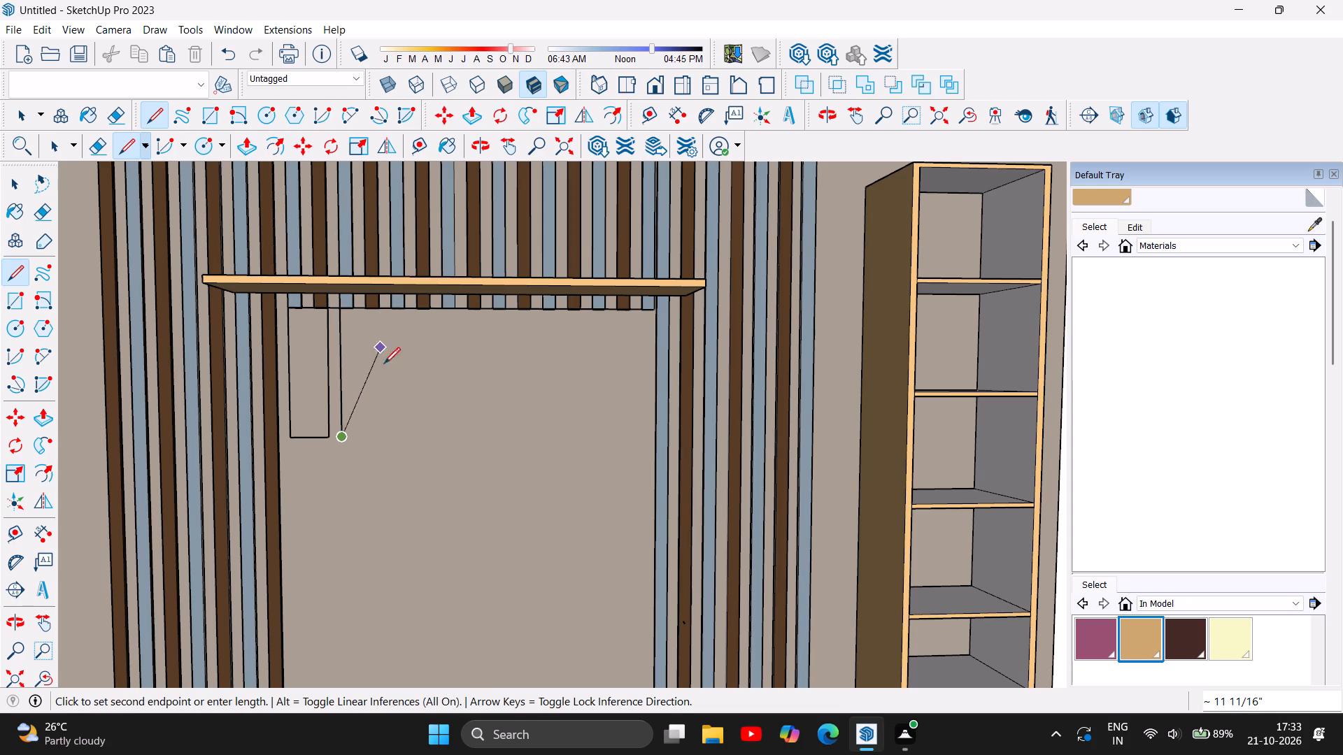
left_click(381, 436)
left_click(381, 308)
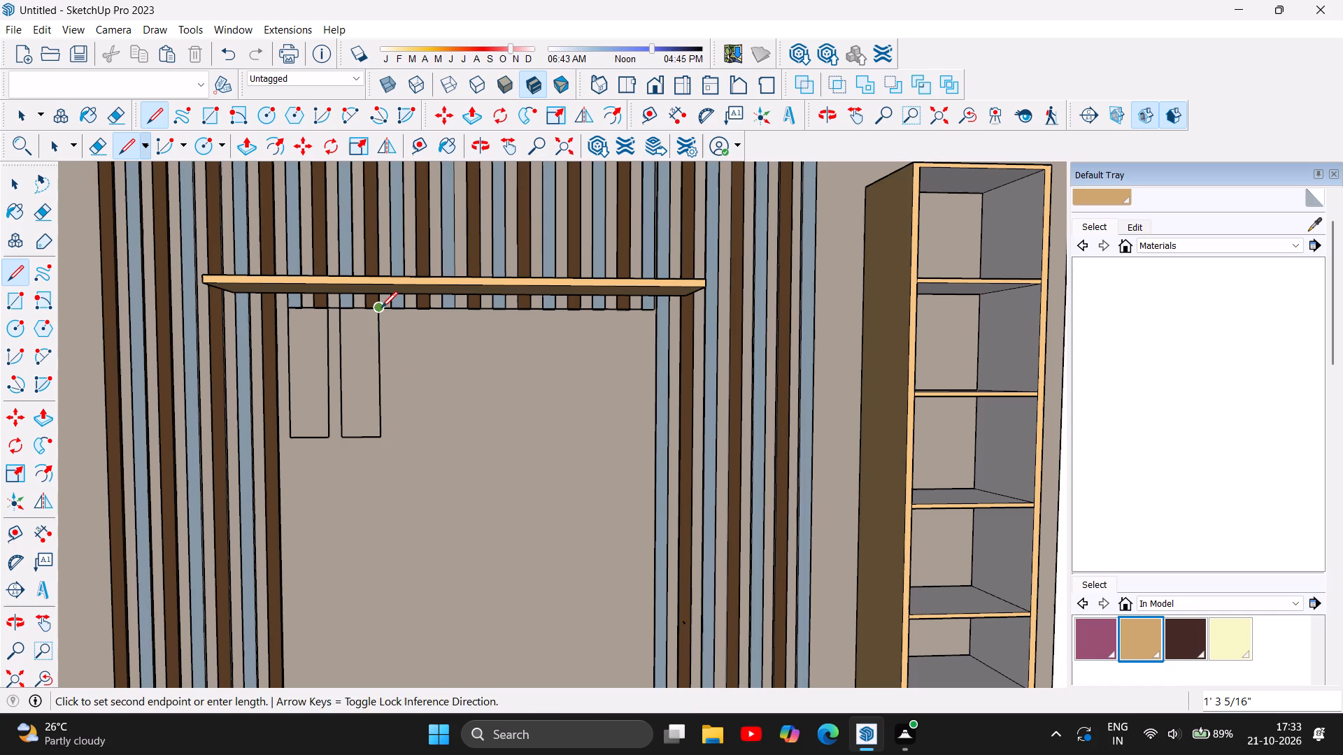
key("Escape")
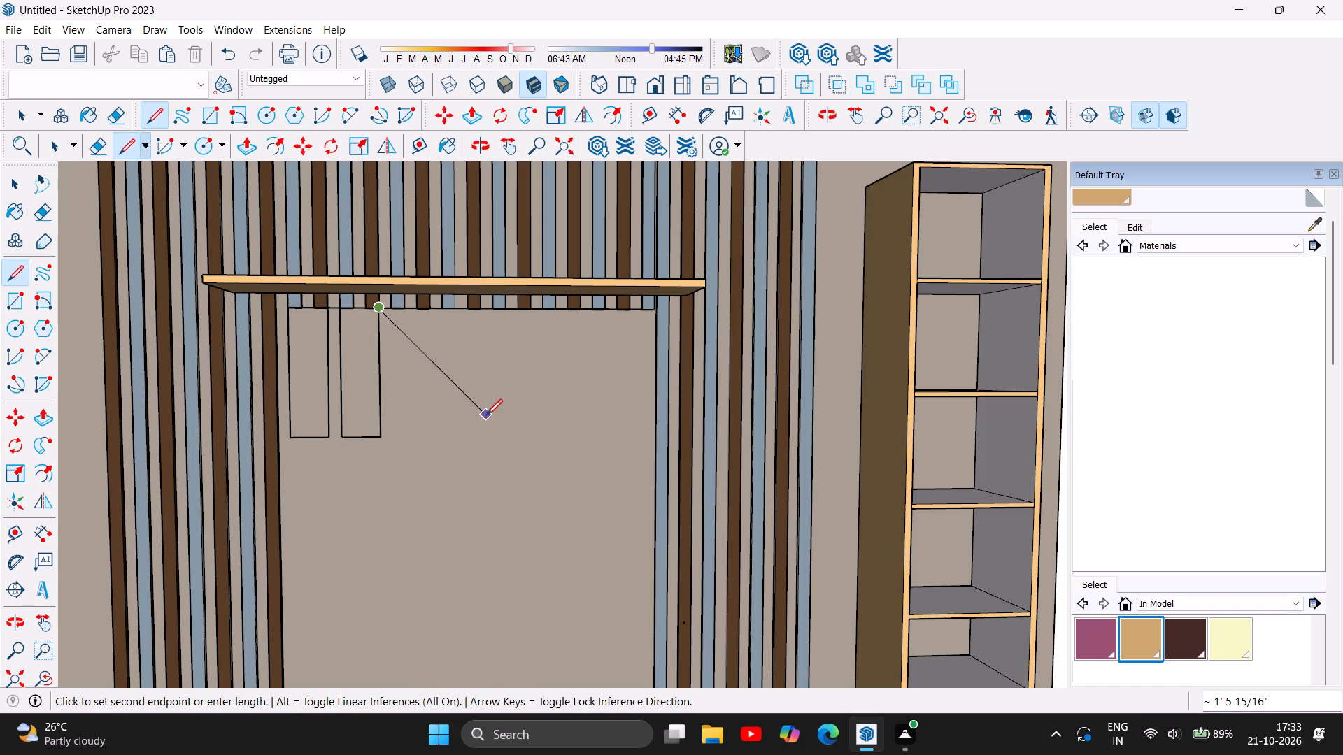
Draw a third rectangle about 4 1/2" wide and 1' 3 5/16" tall below the third pair of short slats, level with the others.
left_click(389, 308)
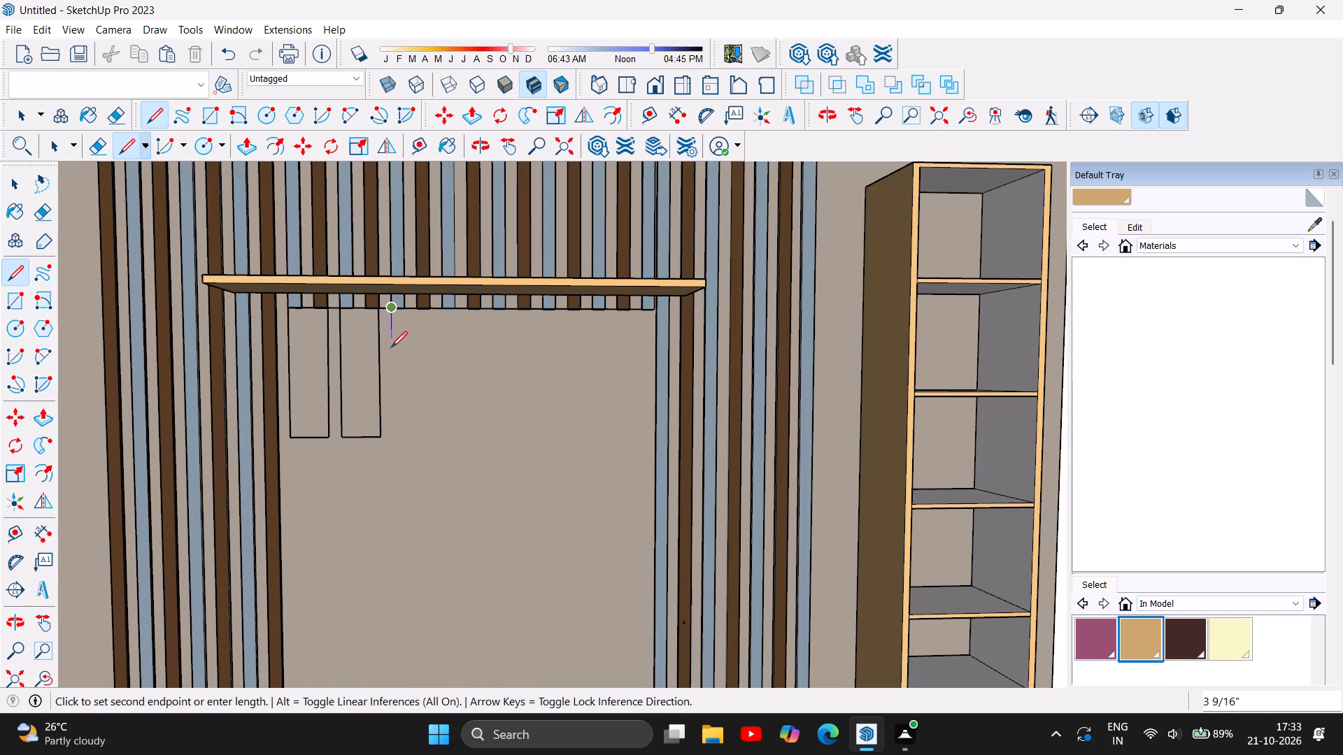
left_click(397, 437)
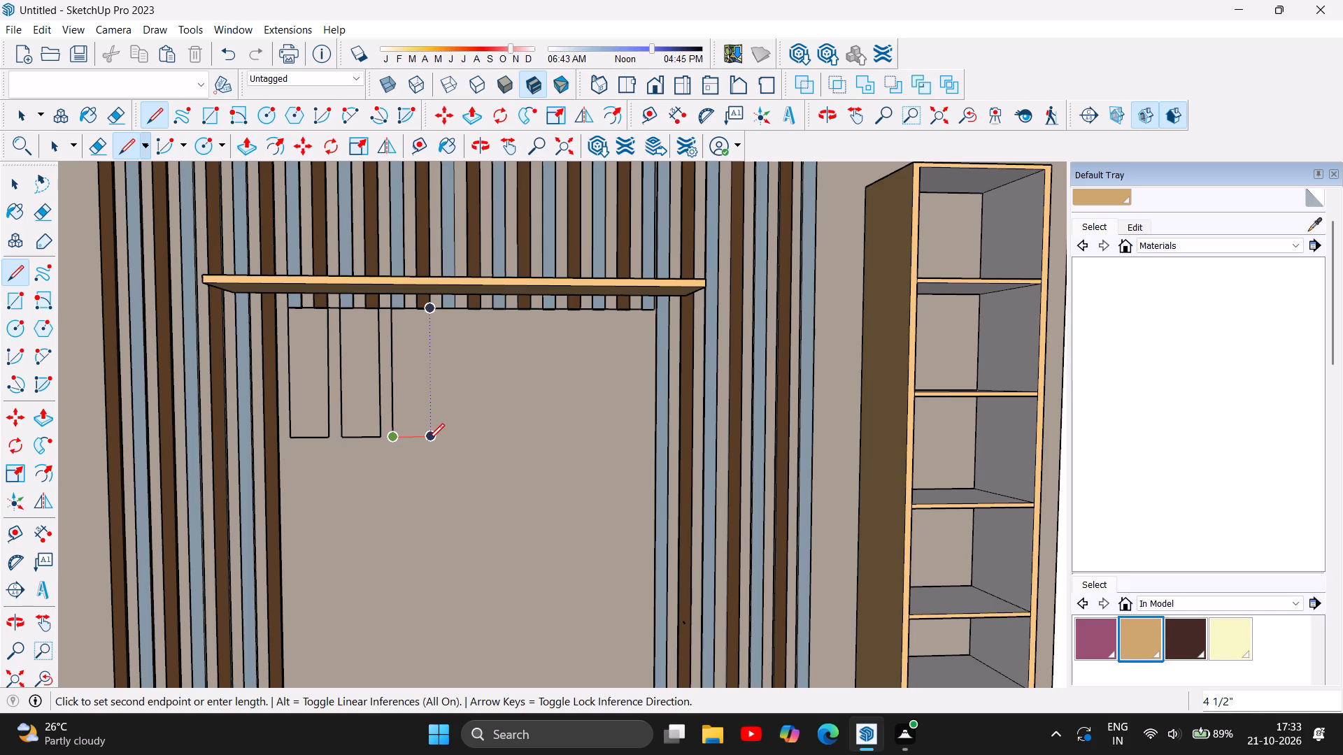
left_click(428, 440)
left_click(434, 306)
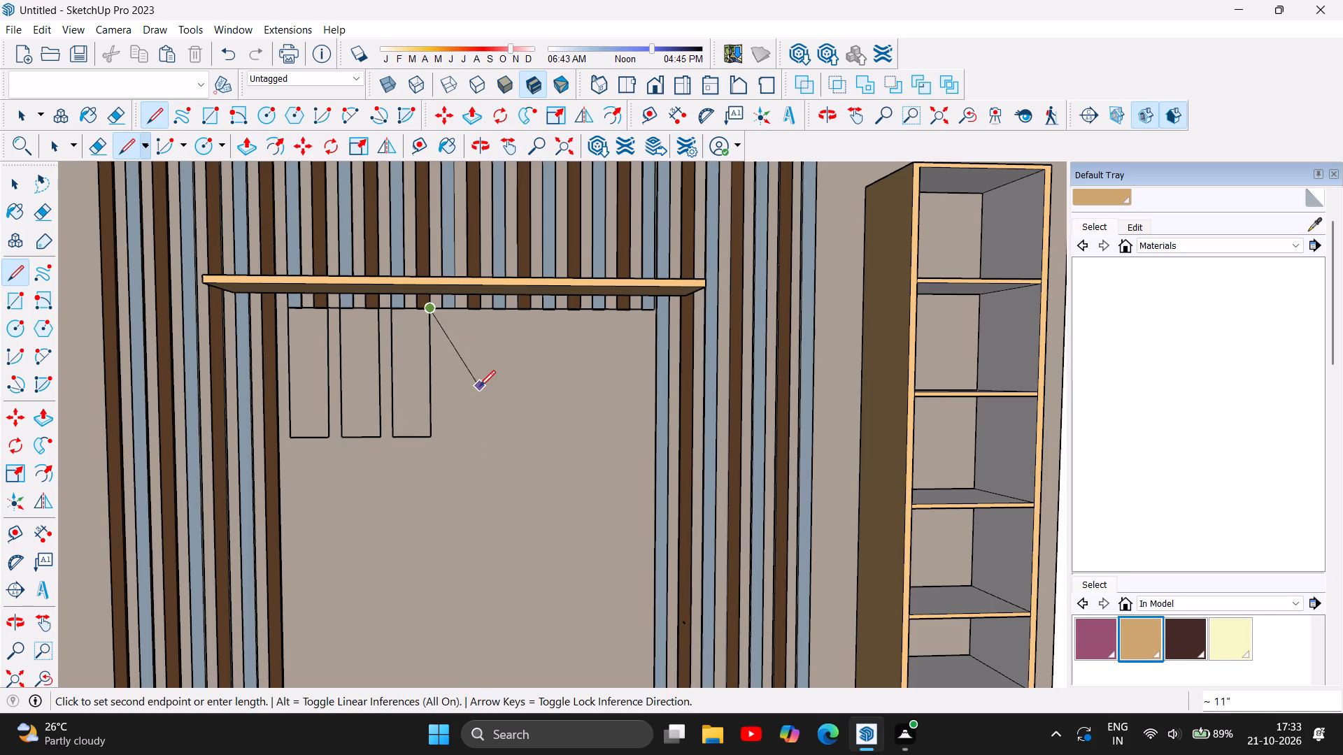
key("Escape")
Draw the fourth rectangle's first vertical edge down from the fifth blue-grey slat's near corner, level with the third rectangle's bottom.
left_click(444, 312)
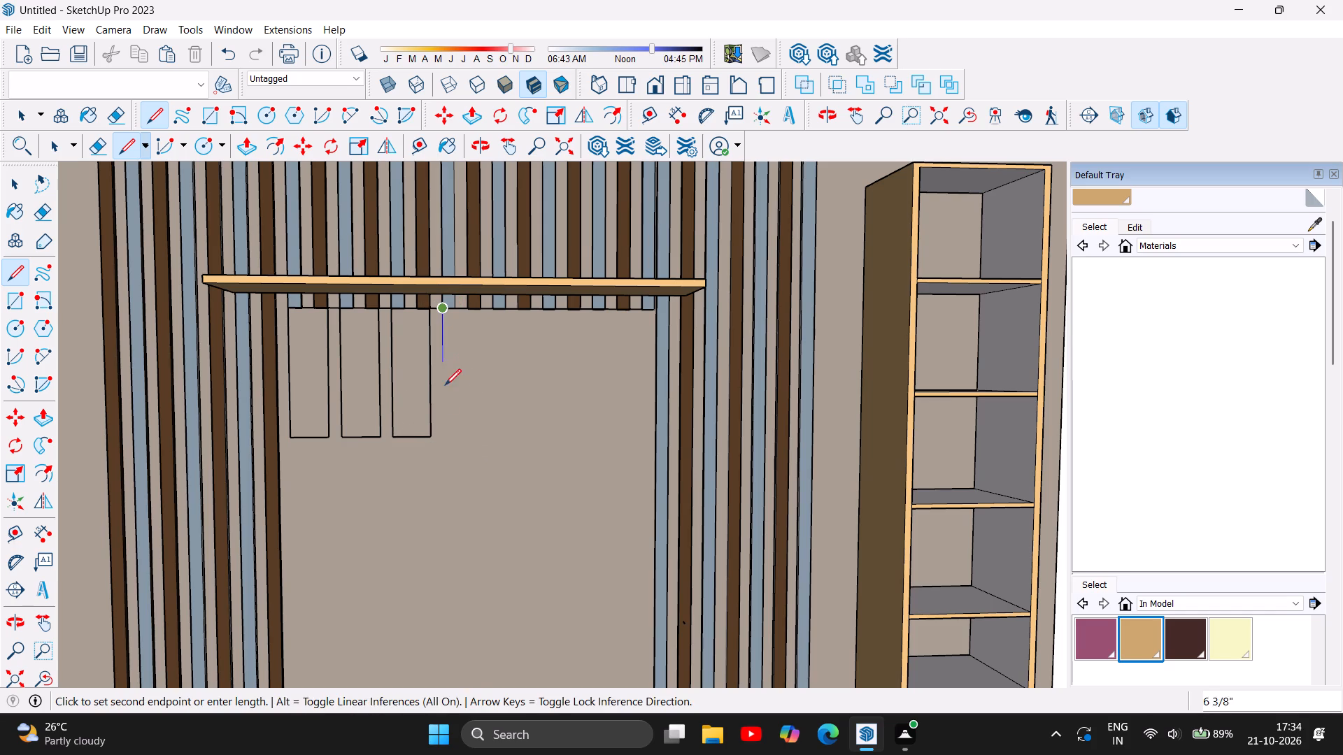
left_click(442, 438)
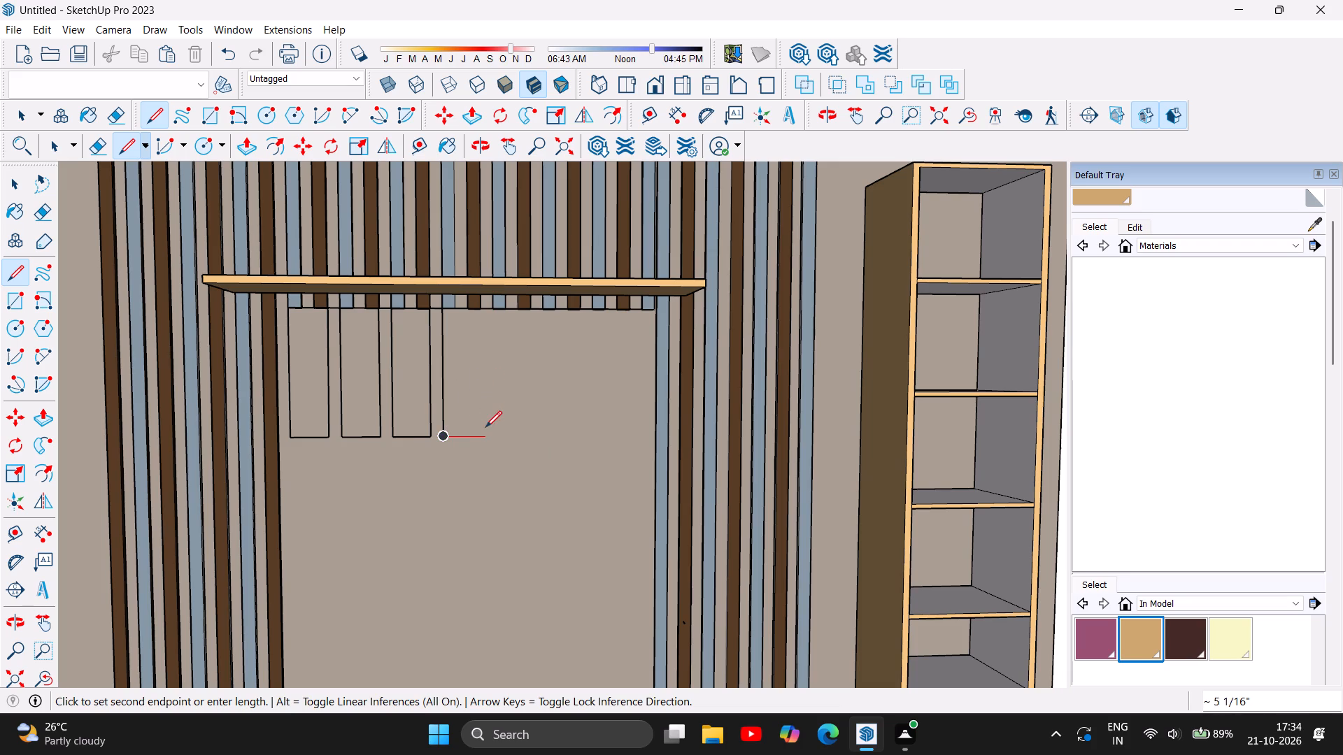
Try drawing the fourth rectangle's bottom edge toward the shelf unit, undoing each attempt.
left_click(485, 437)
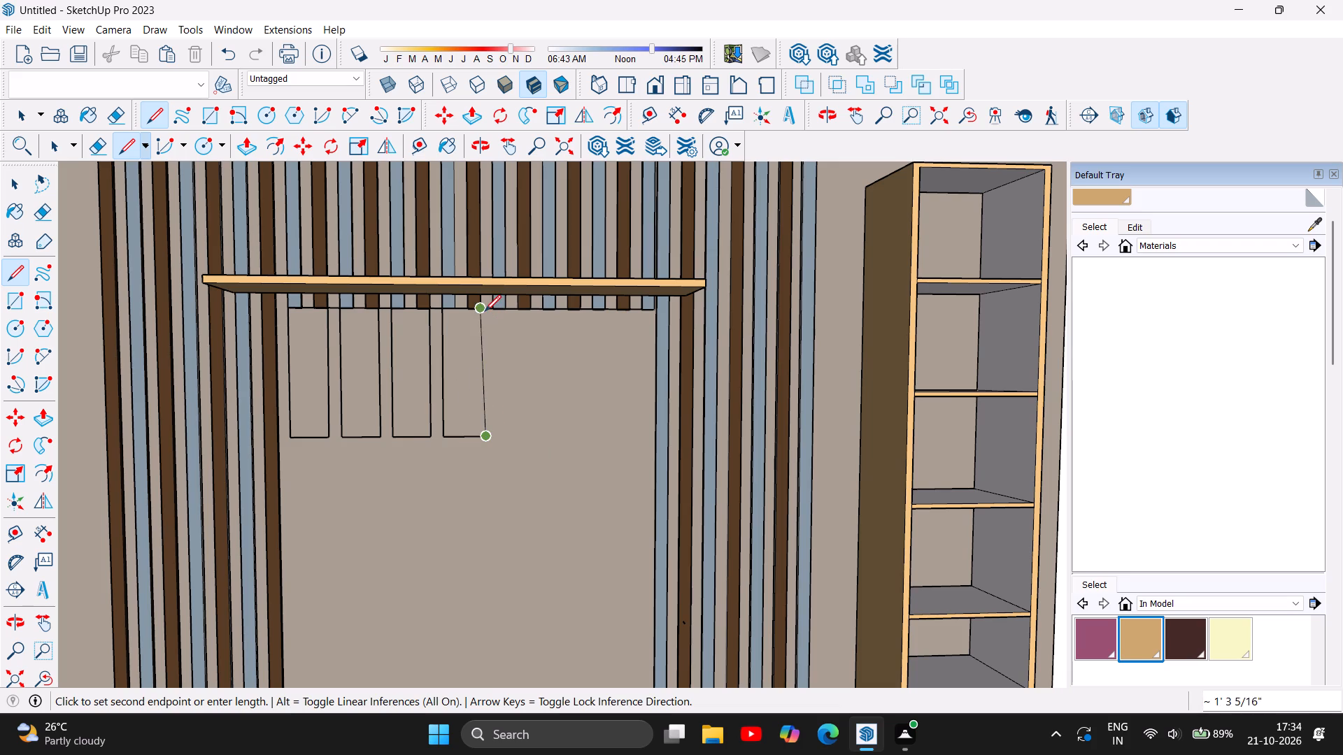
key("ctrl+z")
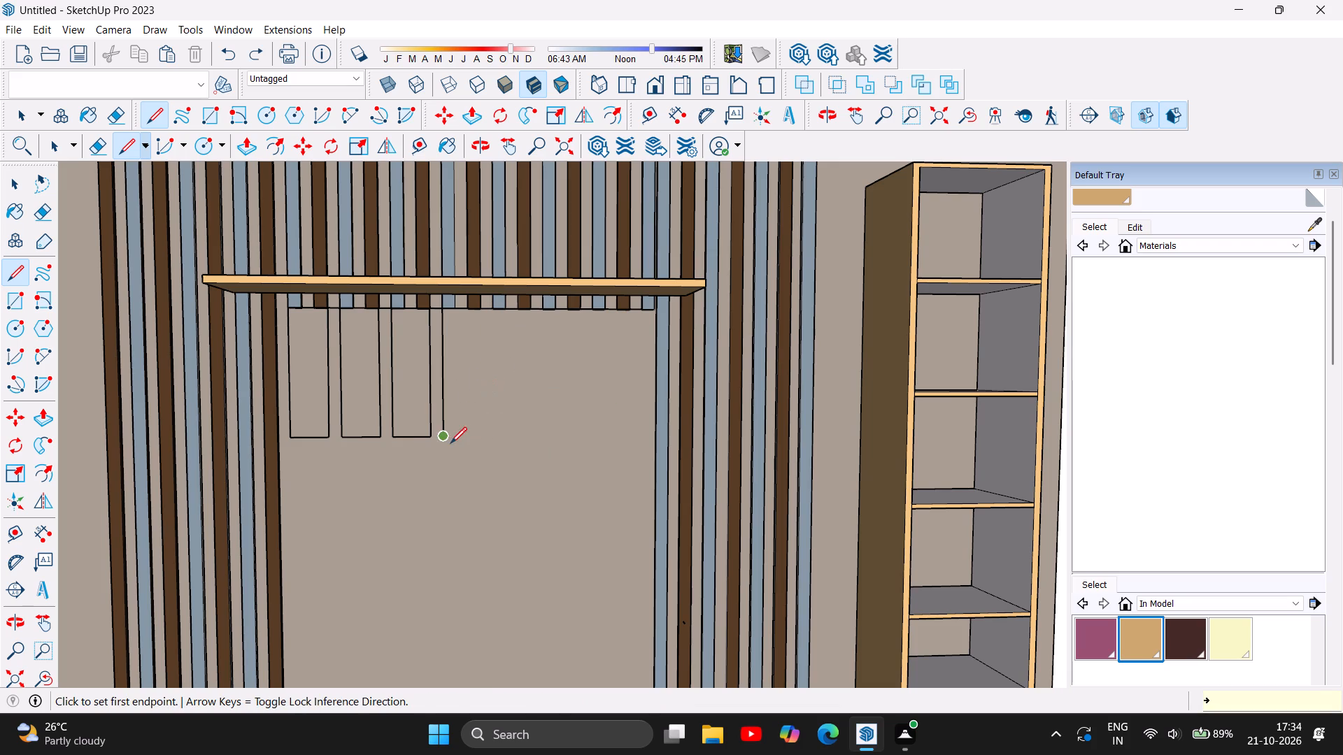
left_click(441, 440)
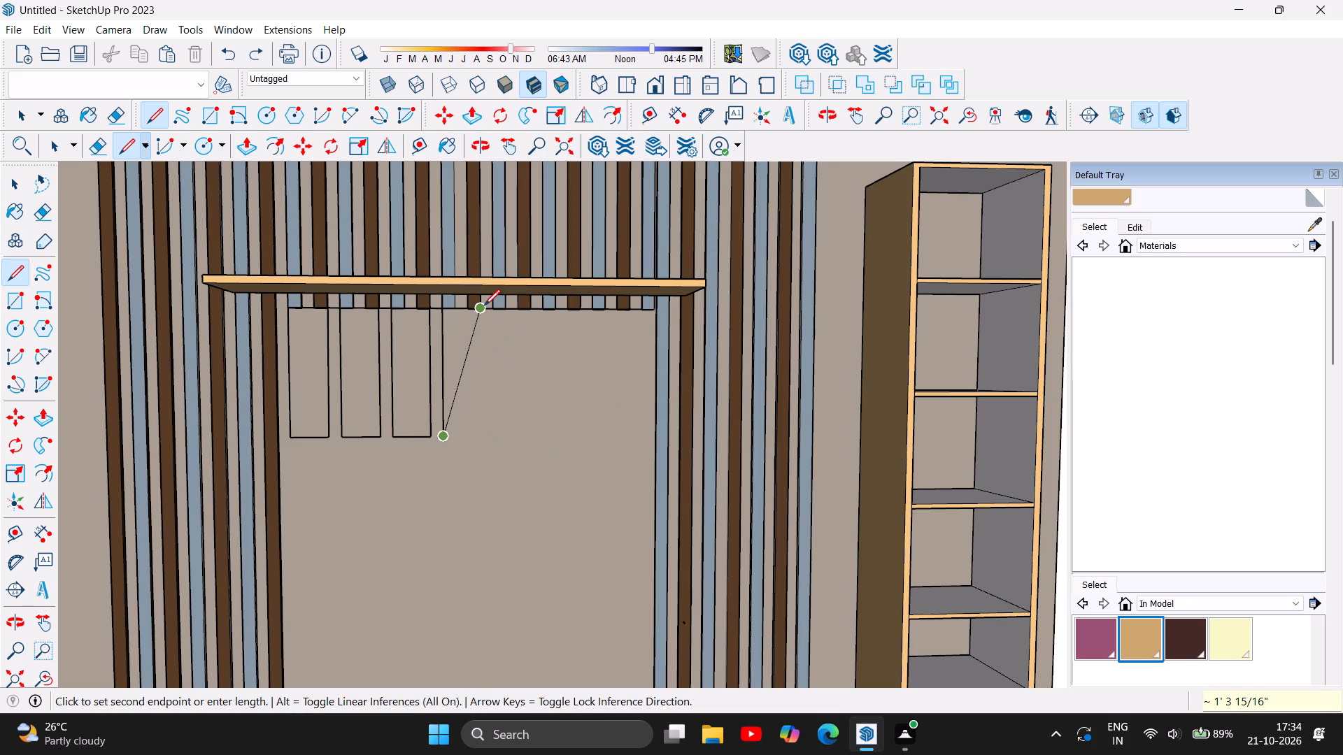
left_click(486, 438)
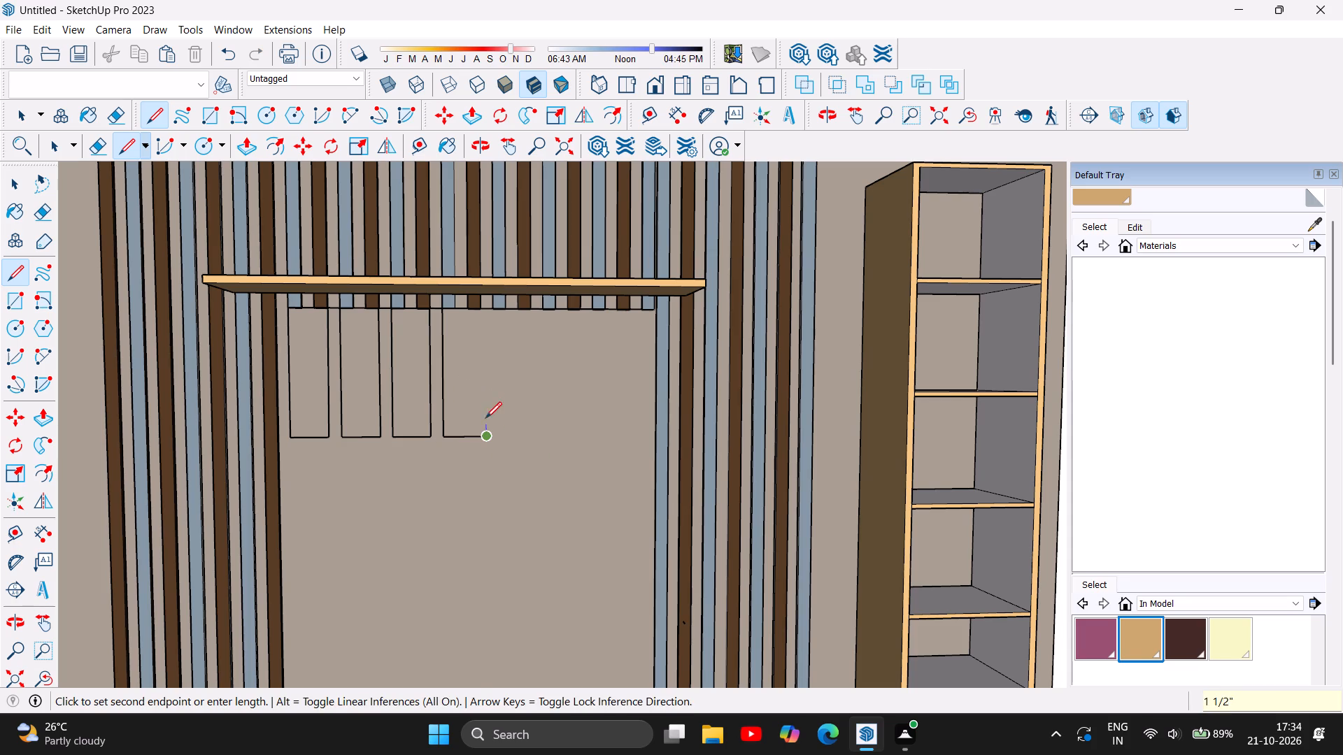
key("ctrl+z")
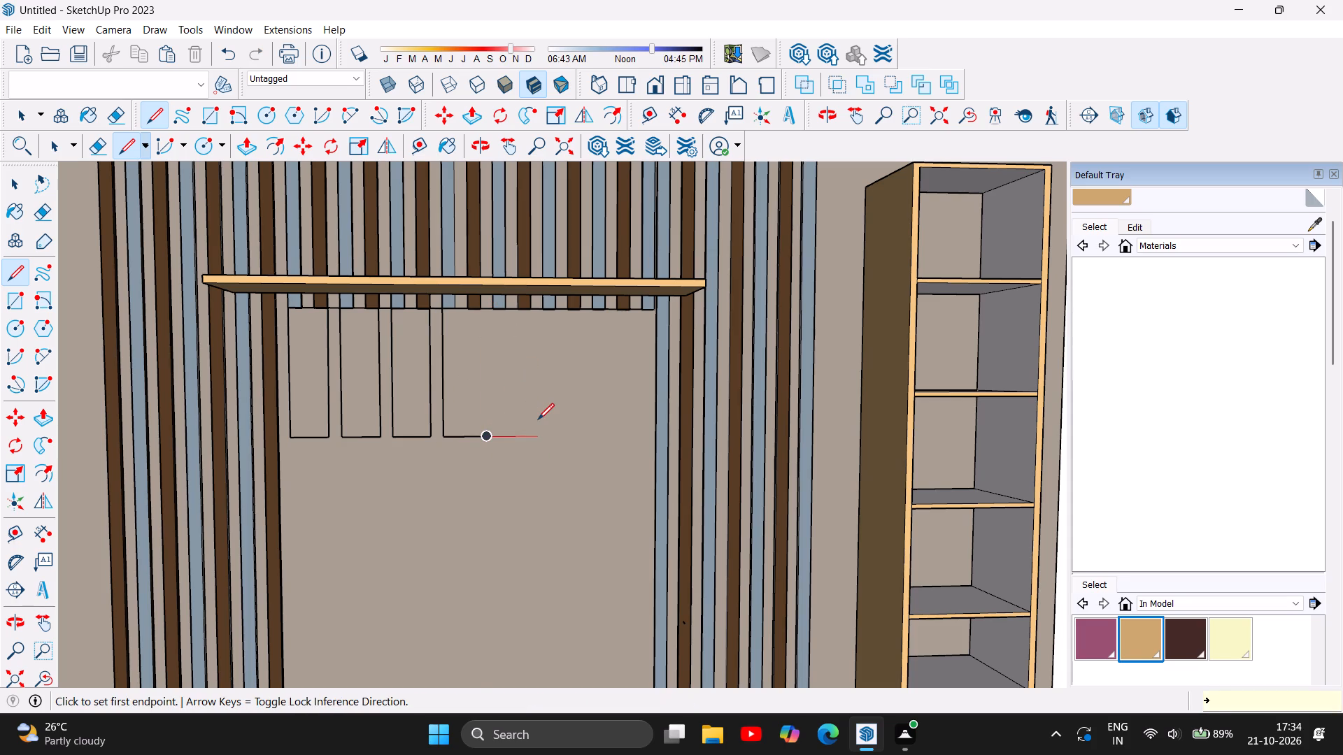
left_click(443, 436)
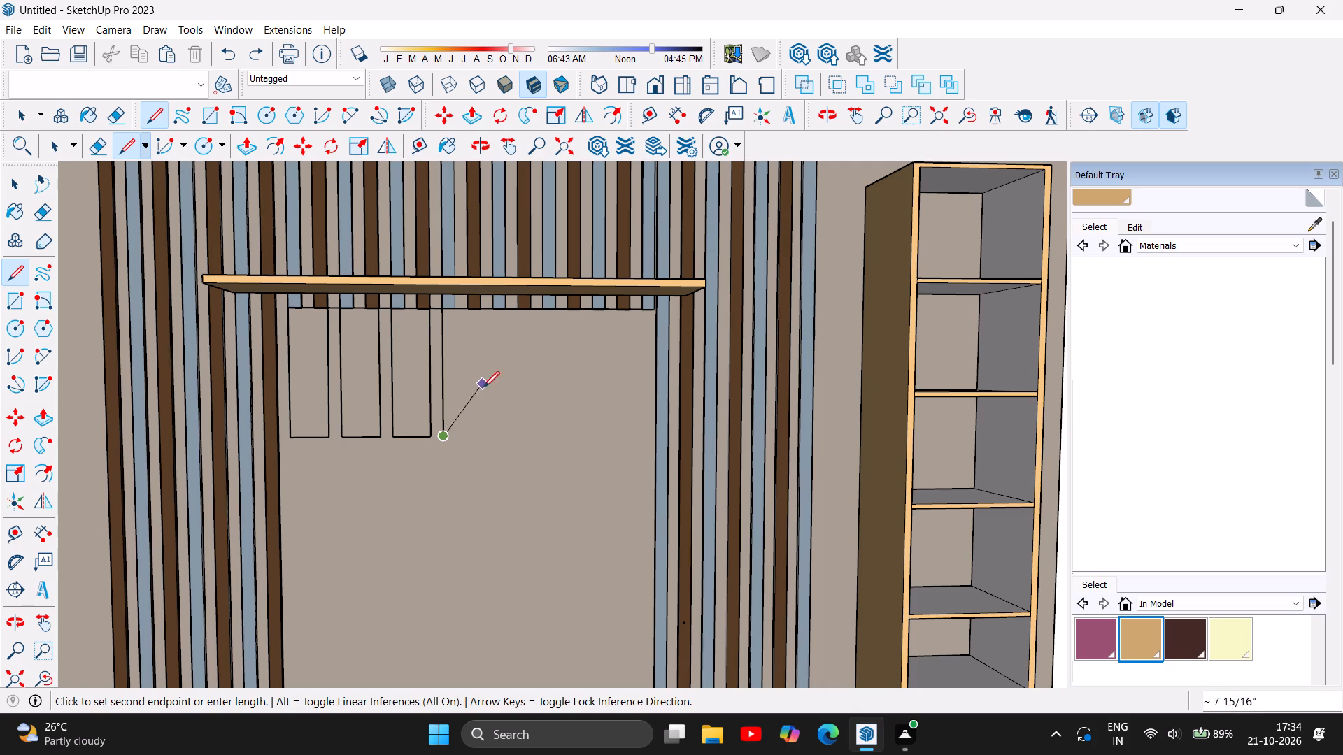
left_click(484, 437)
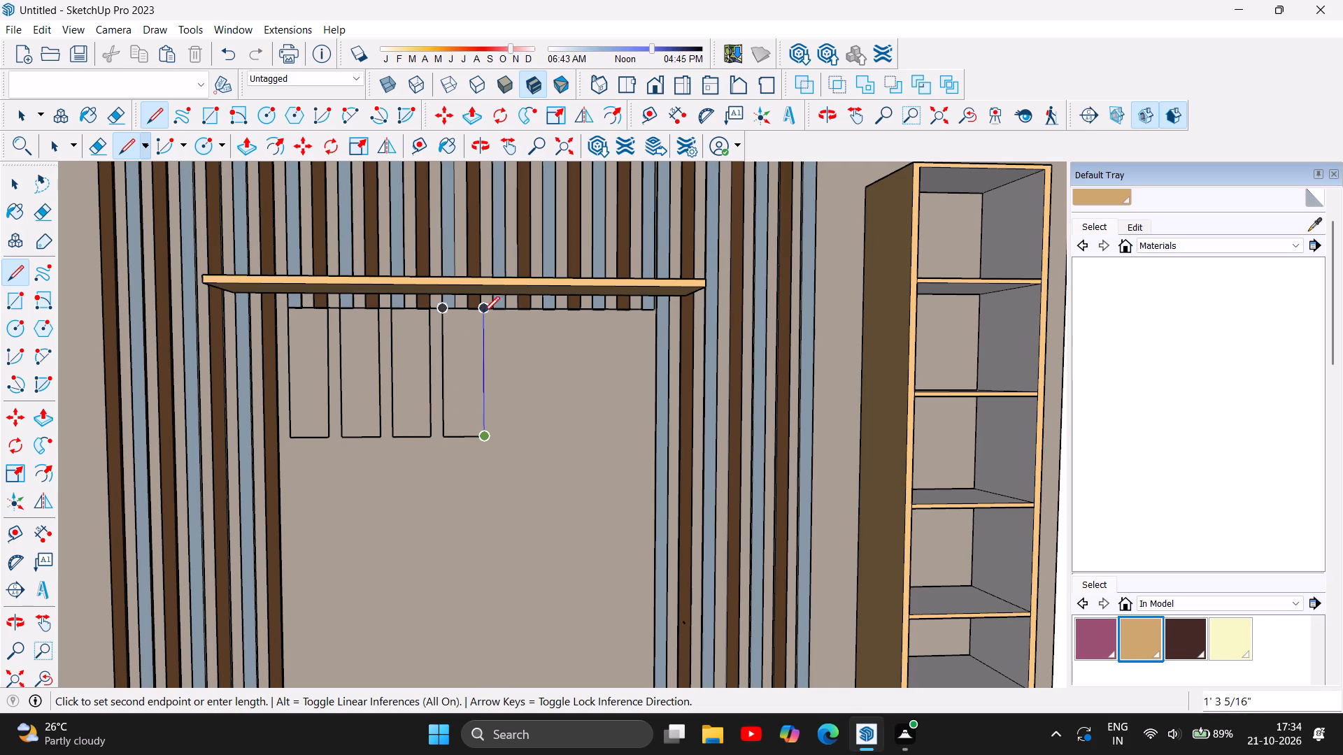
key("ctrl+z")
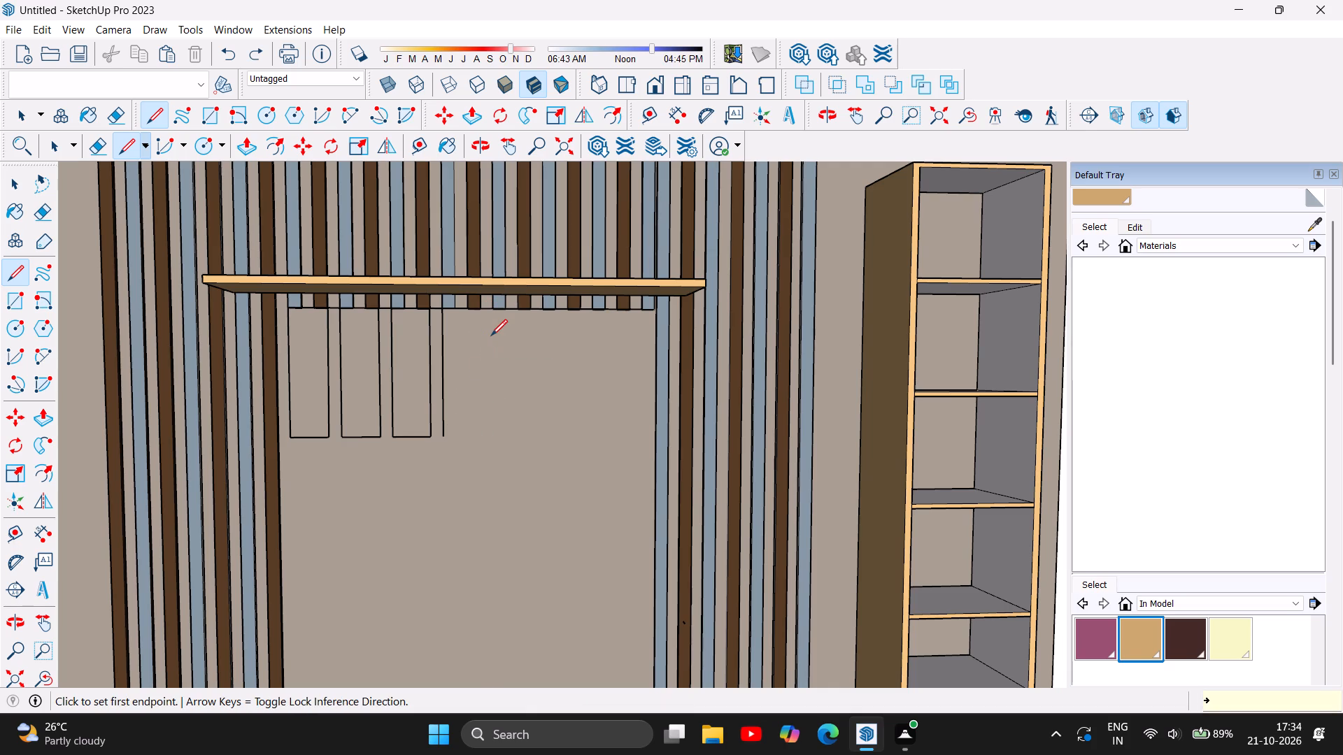
Complete the fourth rectangle with a 4 1/2" bottom edge and a 1' 3 5/16" vertical edge up to the brown slat's corner.
left_click(445, 440)
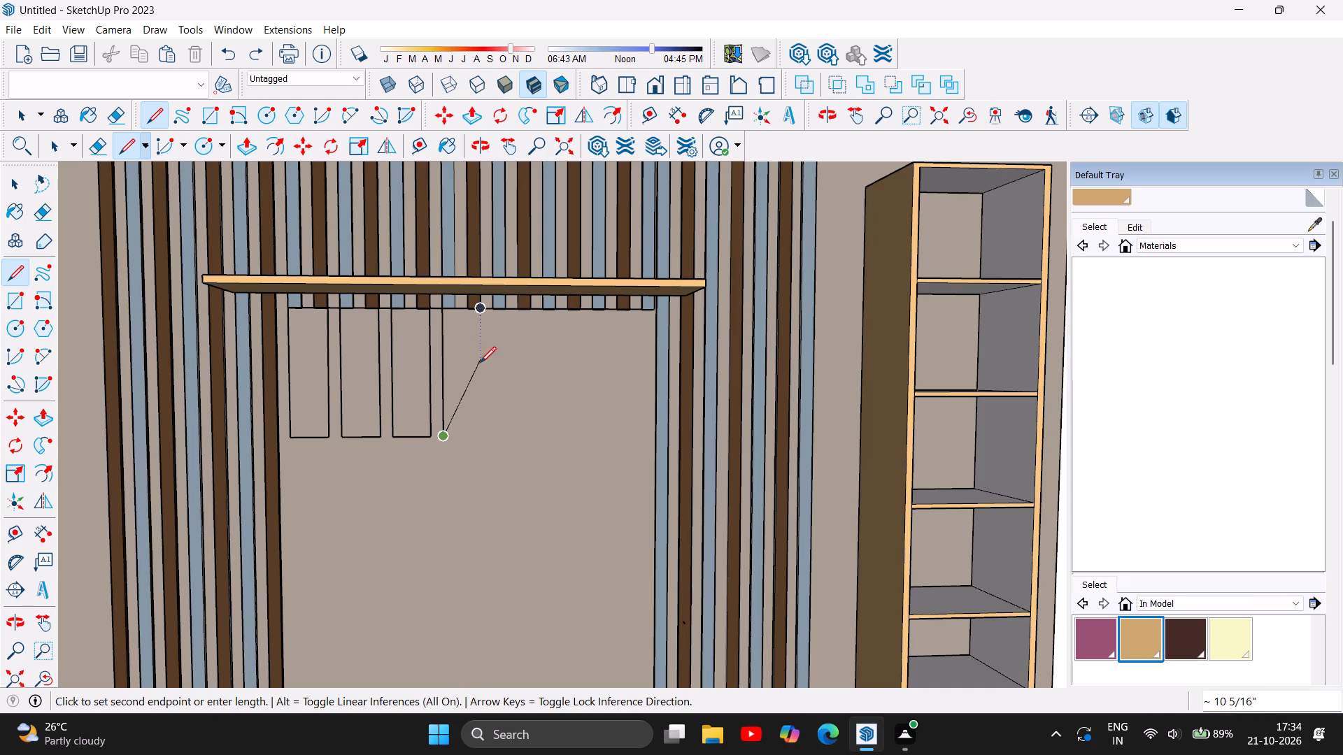
left_click(481, 438)
left_click(481, 312)
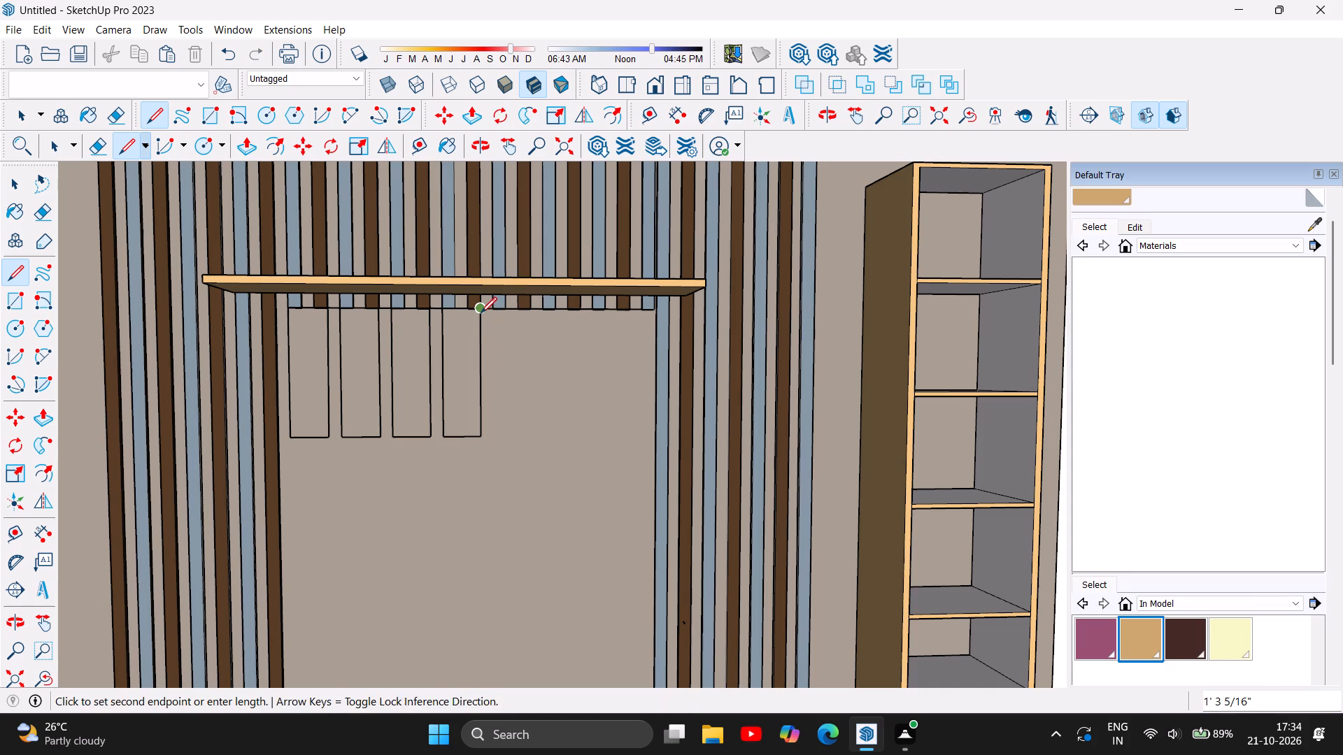
key("Escape")
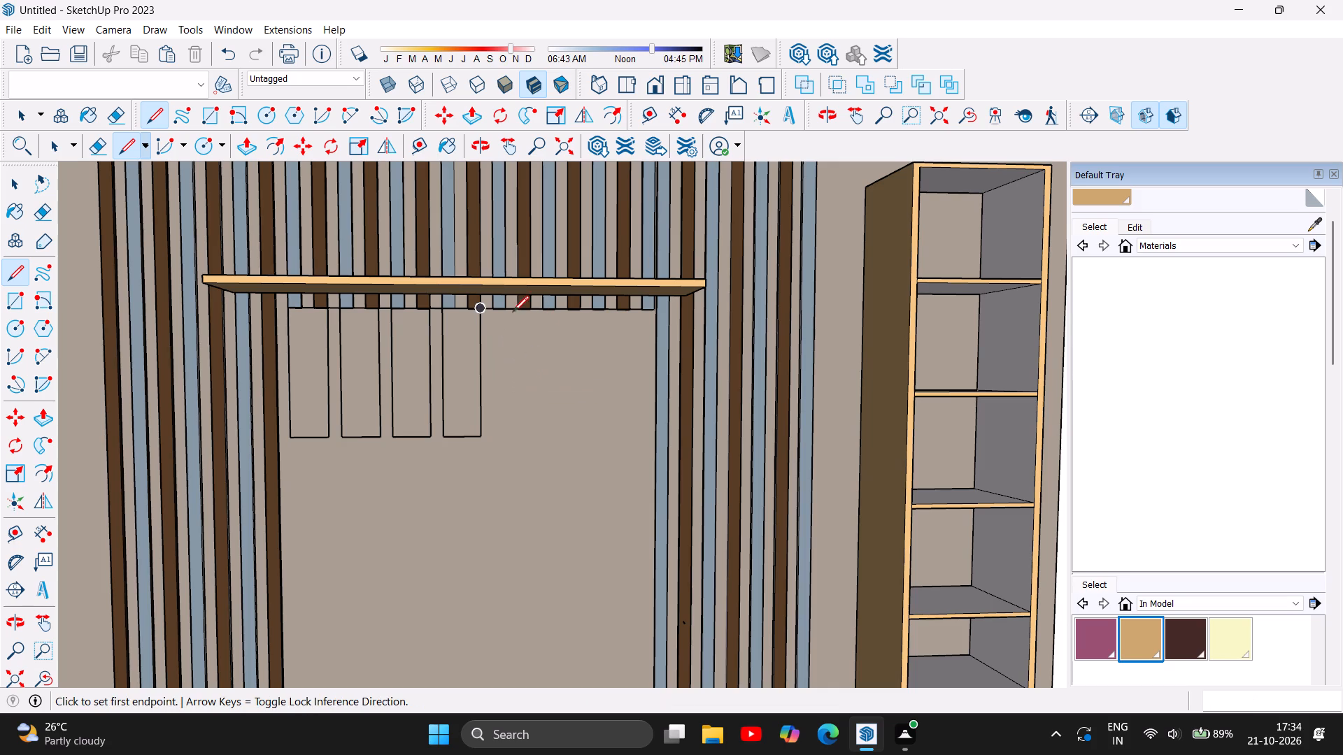
Draw a fifth rectangle about 4 1/2" wide and 1' 3 5/16" tall below the fifth pair of short slats, level with the others.
left_click(493, 312)
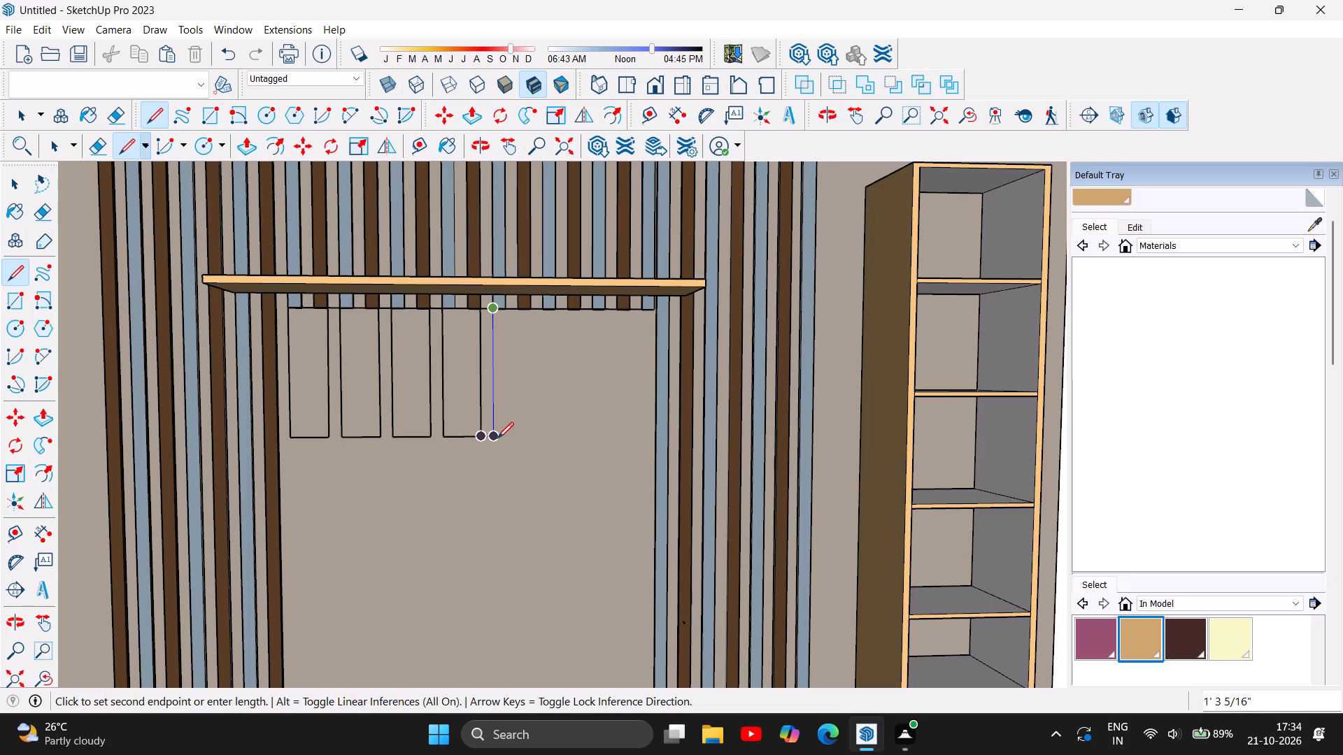
left_click(497, 438)
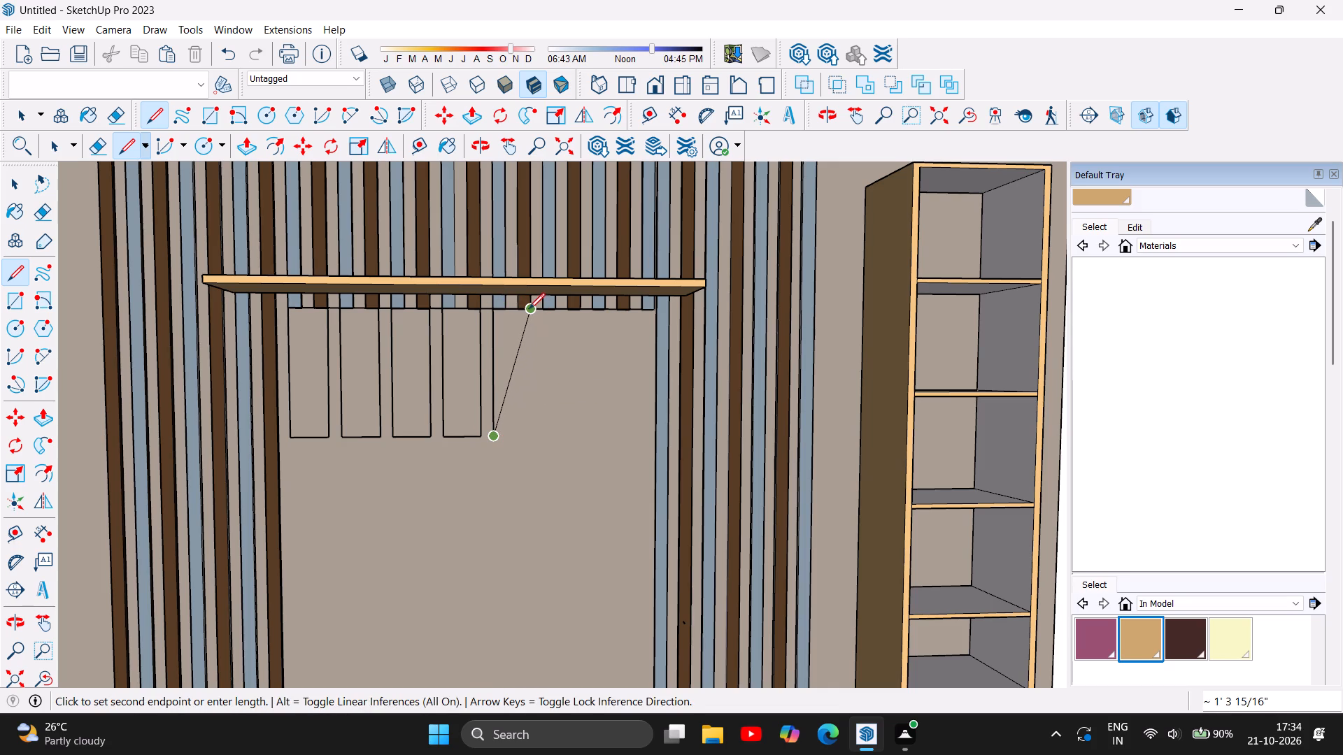
left_click(530, 438)
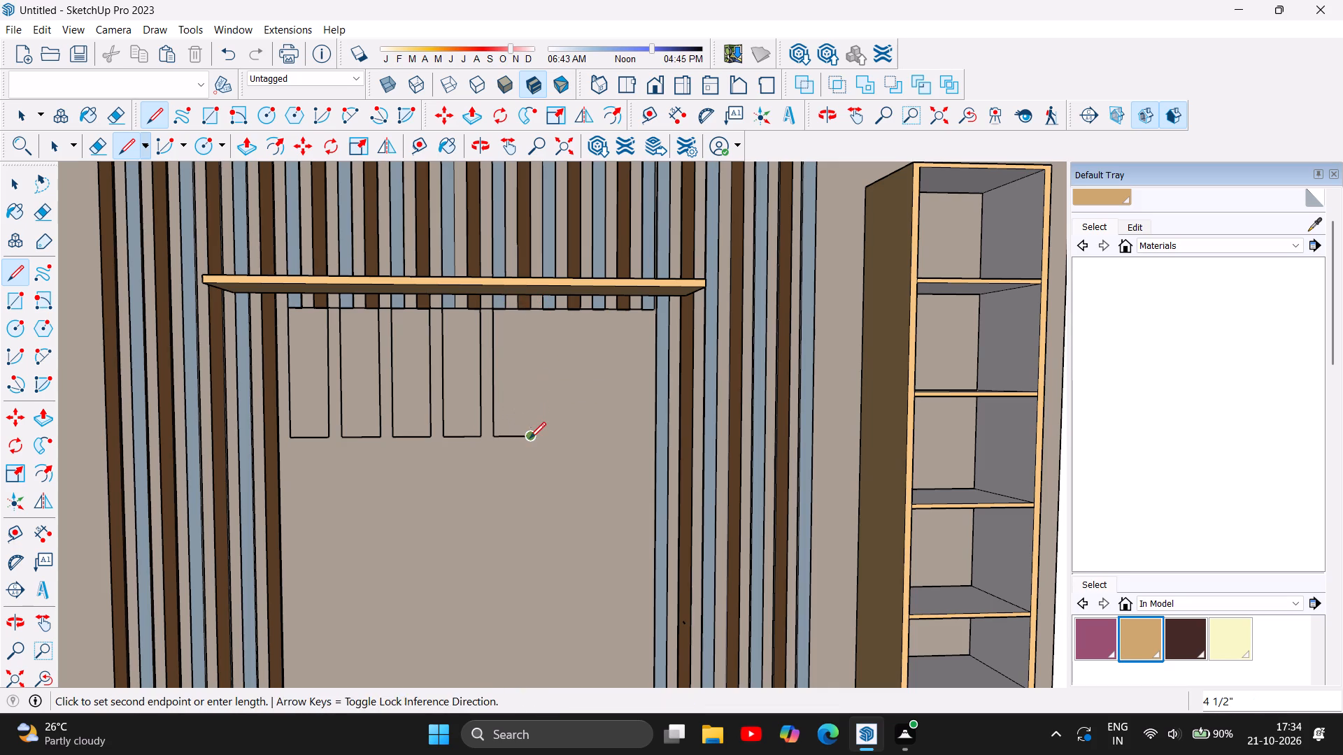
left_click(530, 312)
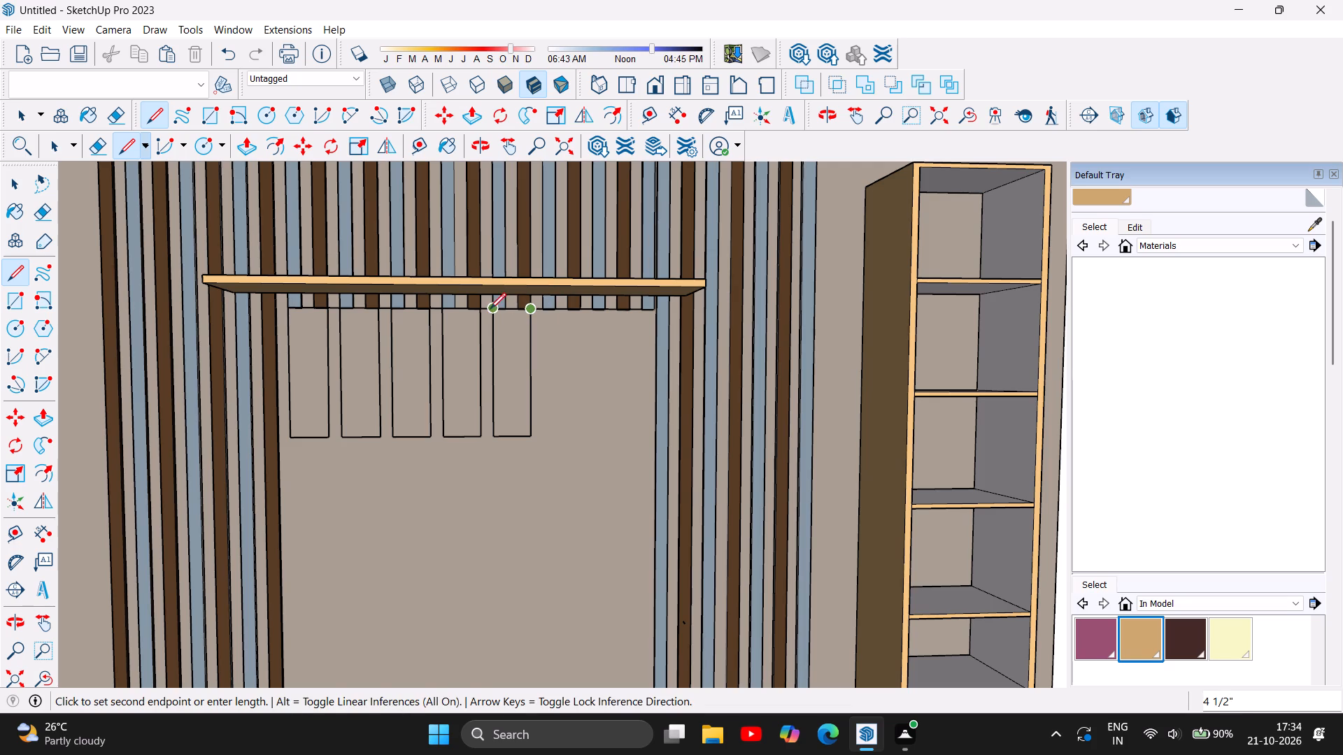
Draw a sixth rectangle about 4 1/2" wide below the sixth pair of short slats, level with the fifth rectangle's bottom.
left_click(541, 311)
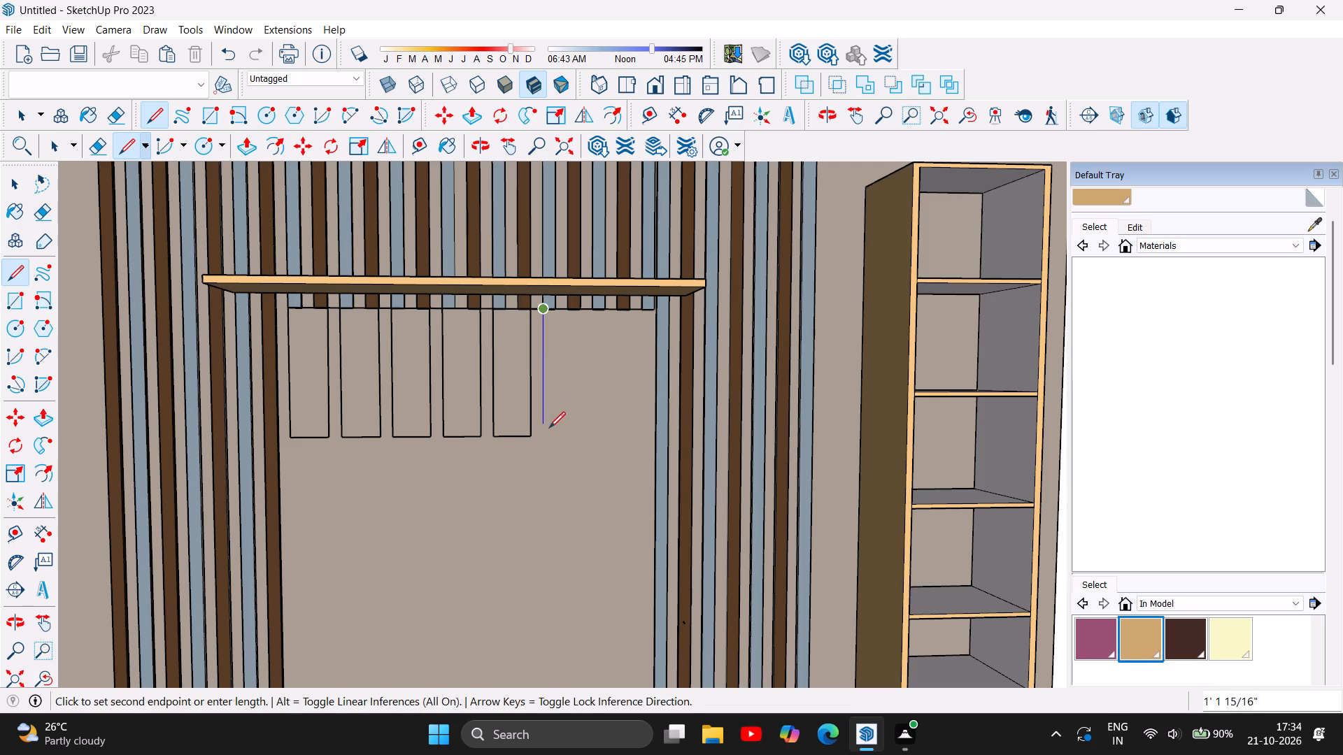
left_click(547, 438)
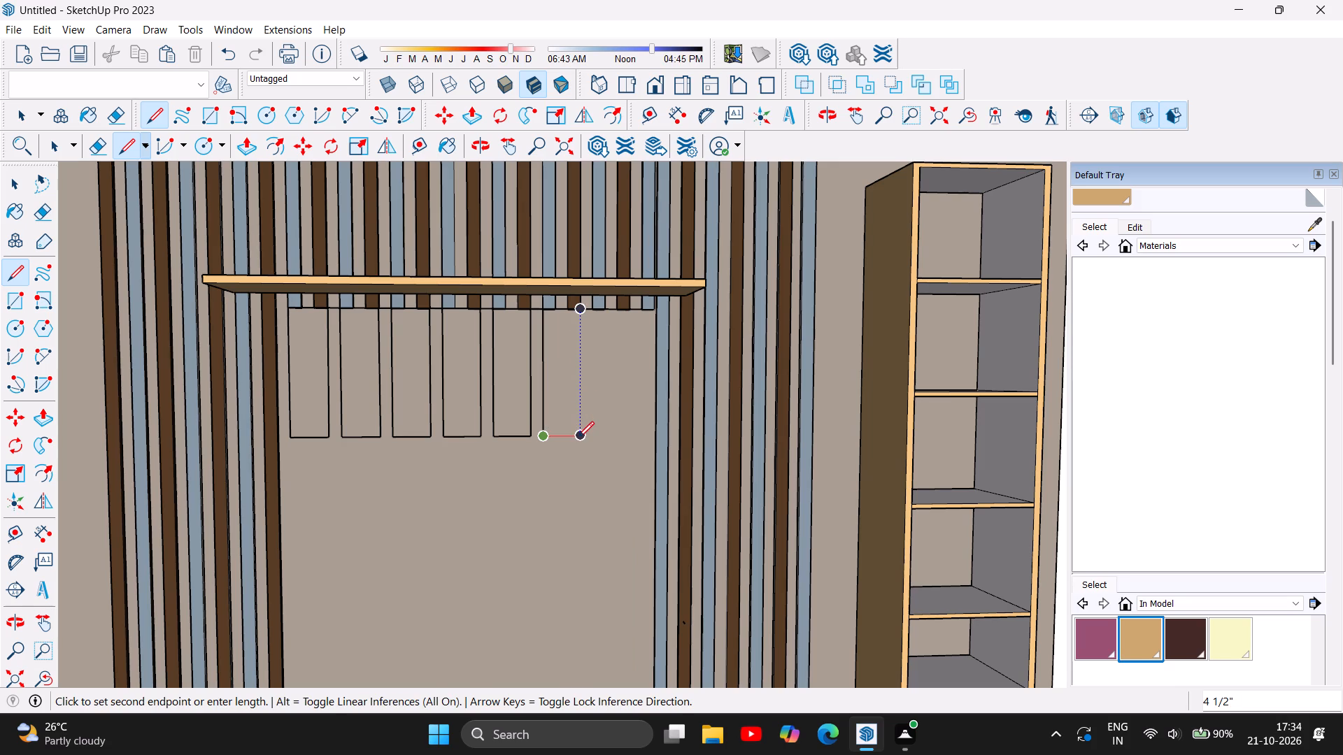
left_click(578, 438)
left_click(579, 311)
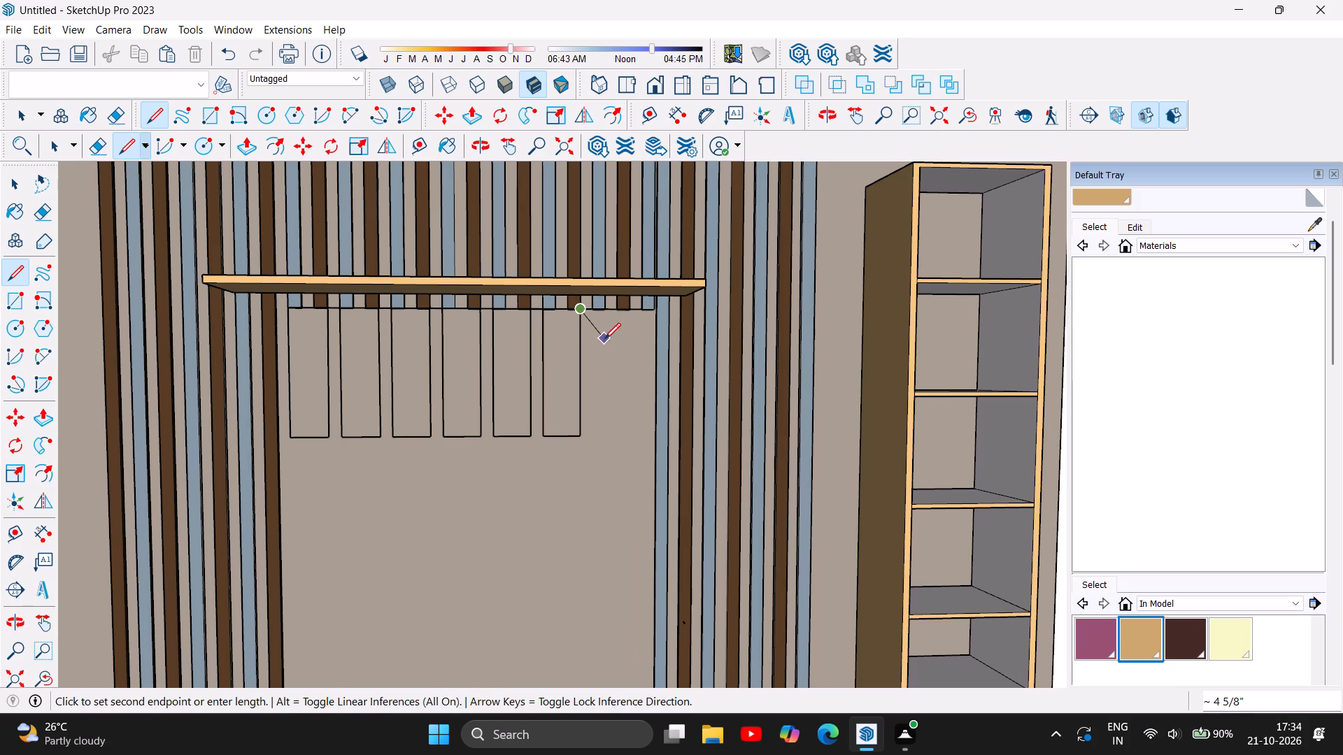
key("Escape")
Draw a seventh rectangle below the seventh pair of short slats, matching the bottom level of the other rectangles.
left_click(592, 312)
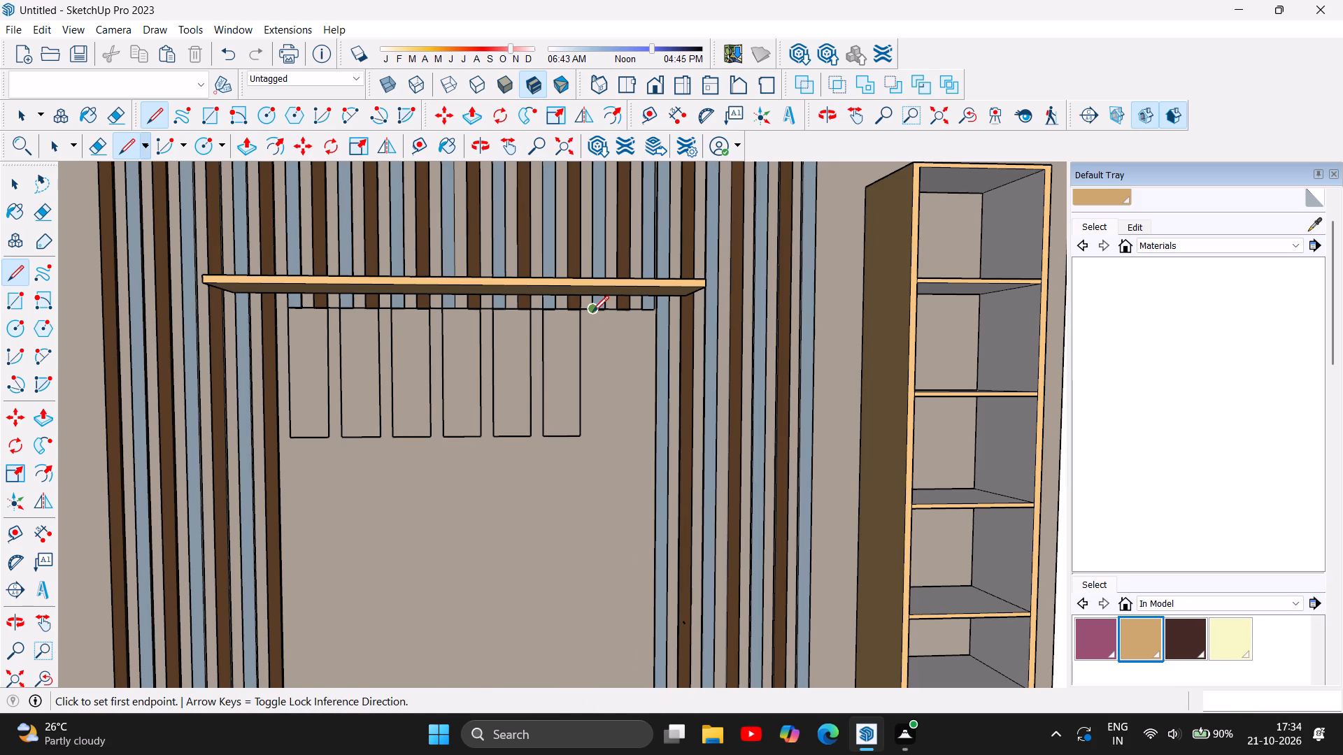
left_click(591, 433)
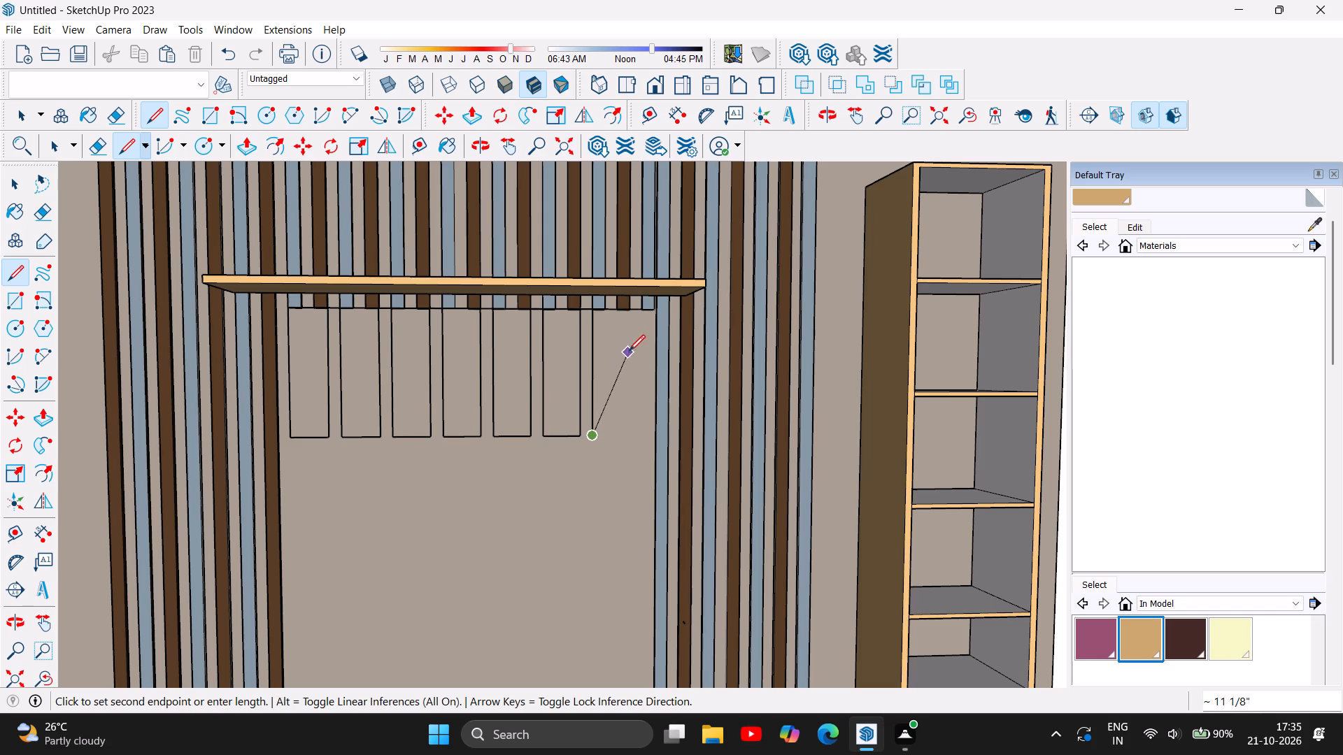
scroll(630, 311, "up", 5)
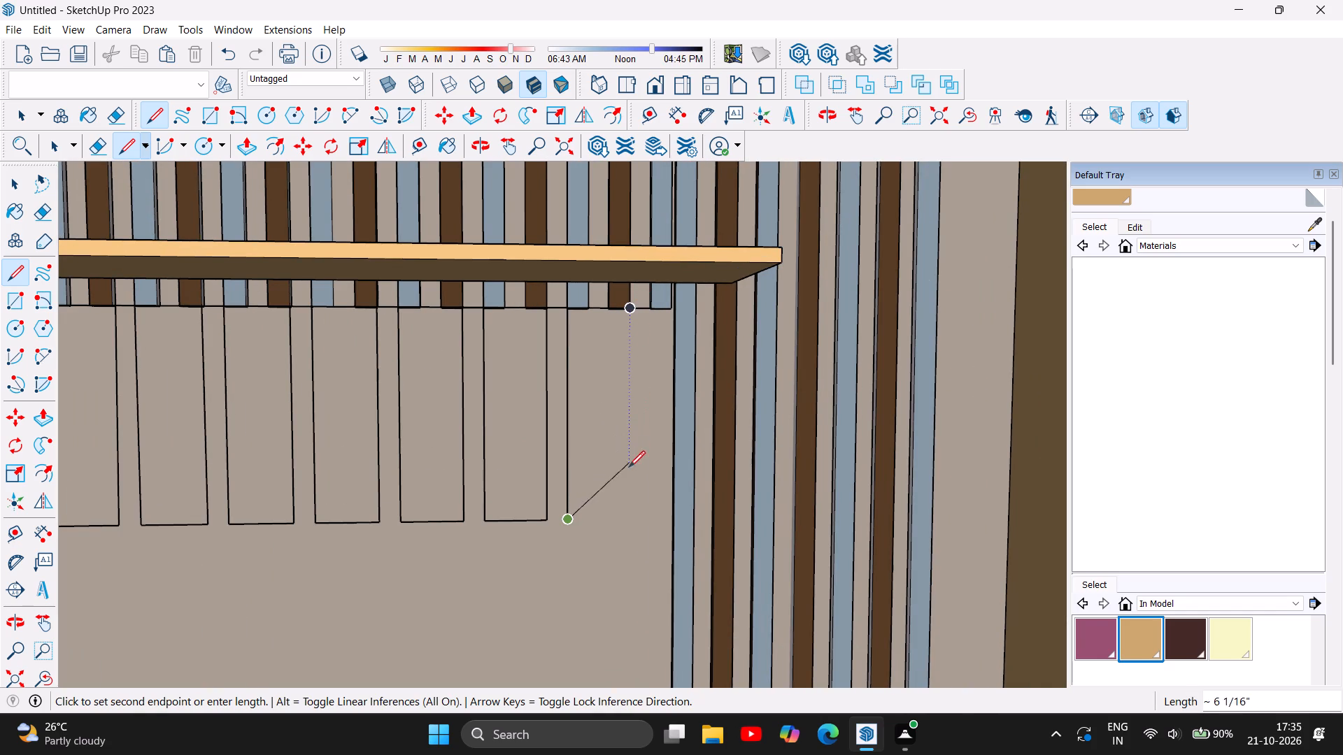
left_click(629, 516)
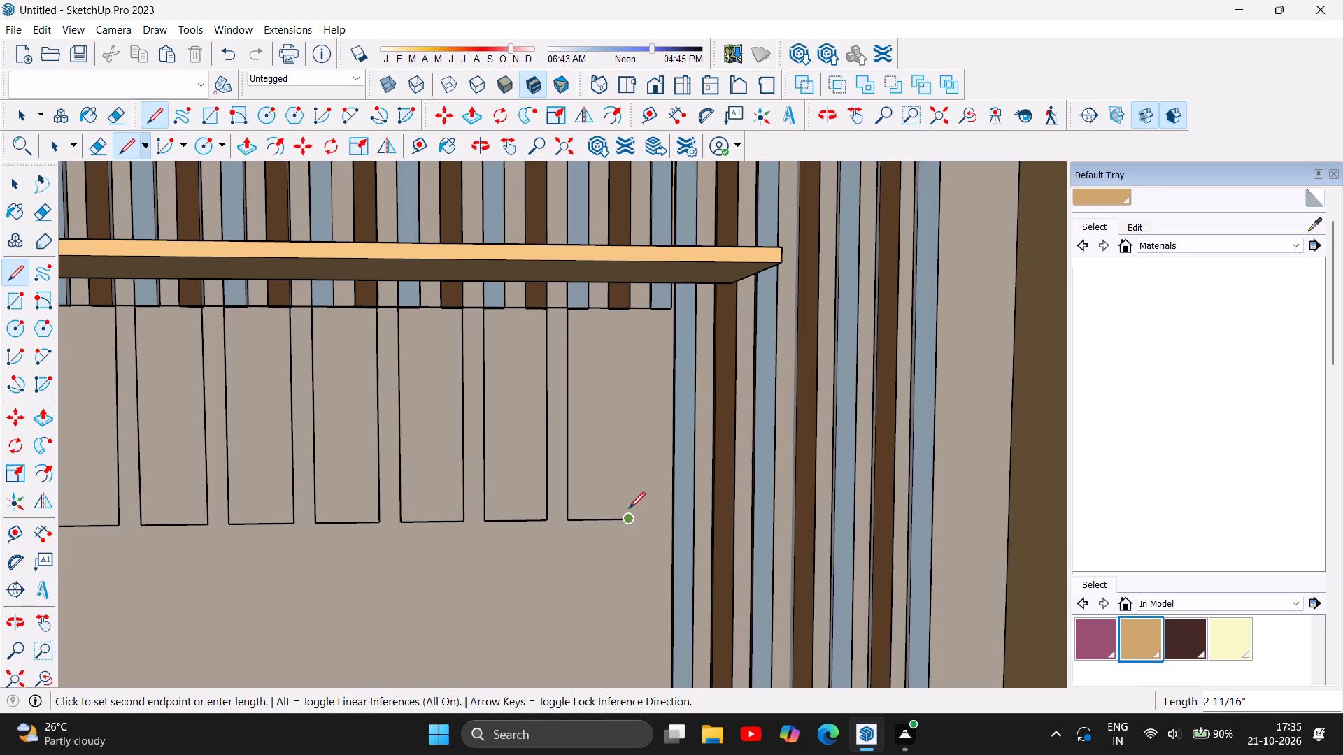
left_click(632, 308)
key("Escape")
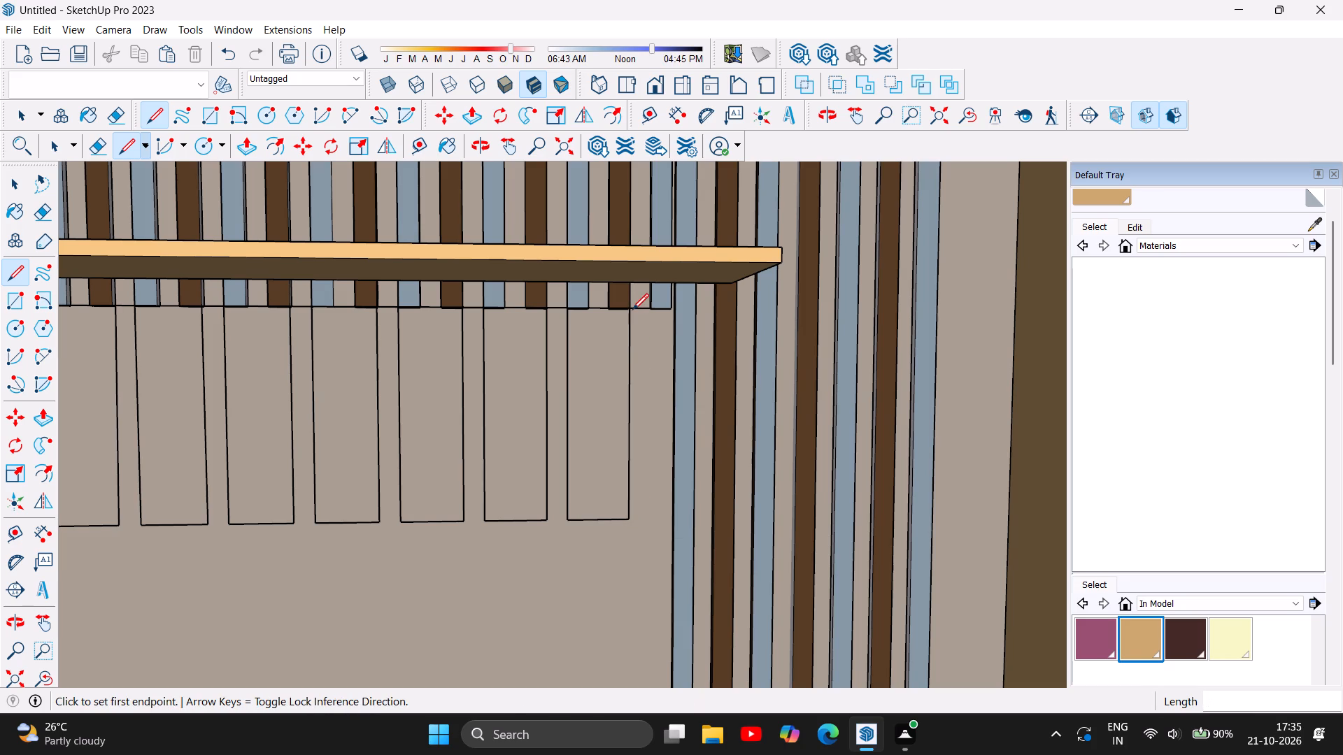
Draw a horizontal line about 6 3/8" long from the last short slat's bottom corner across to the second long blue-grey slat.
scroll(667, 455, "down", 9)
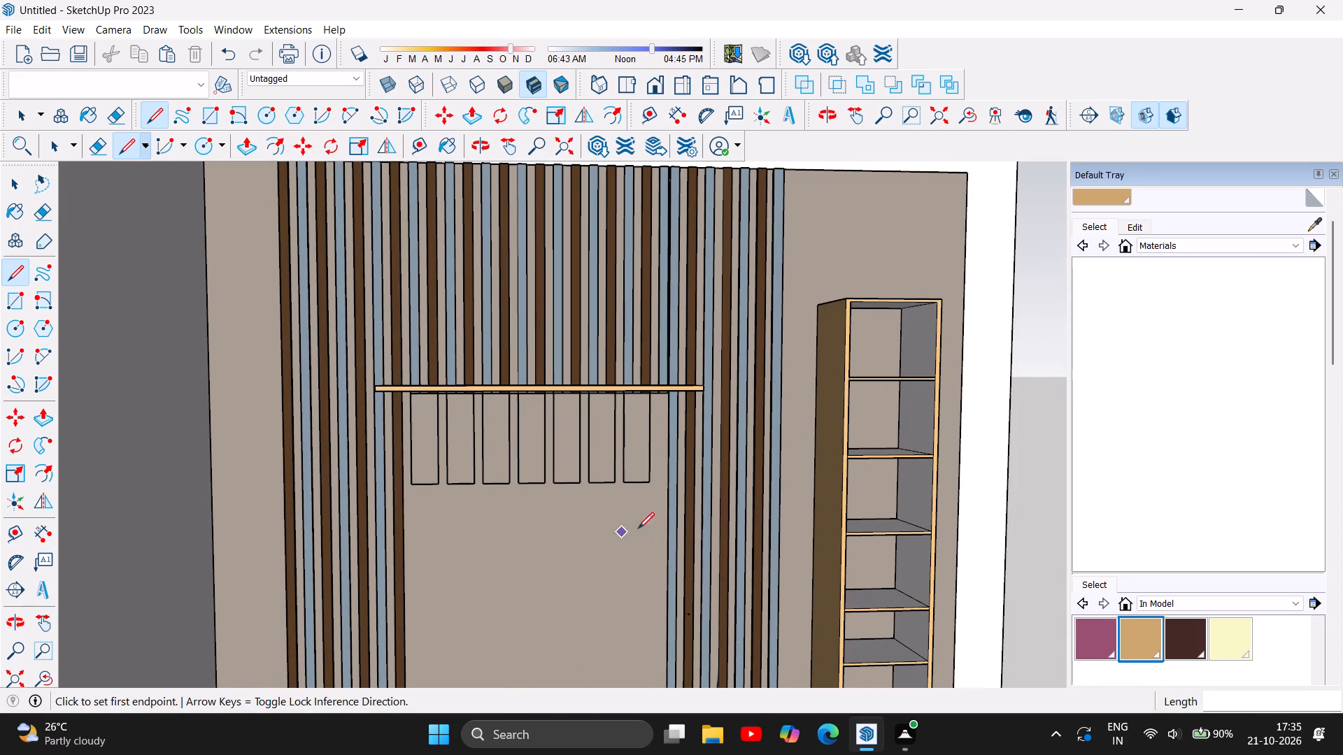
scroll(653, 519, "up", 6)
scroll(713, 315, "up", 8)
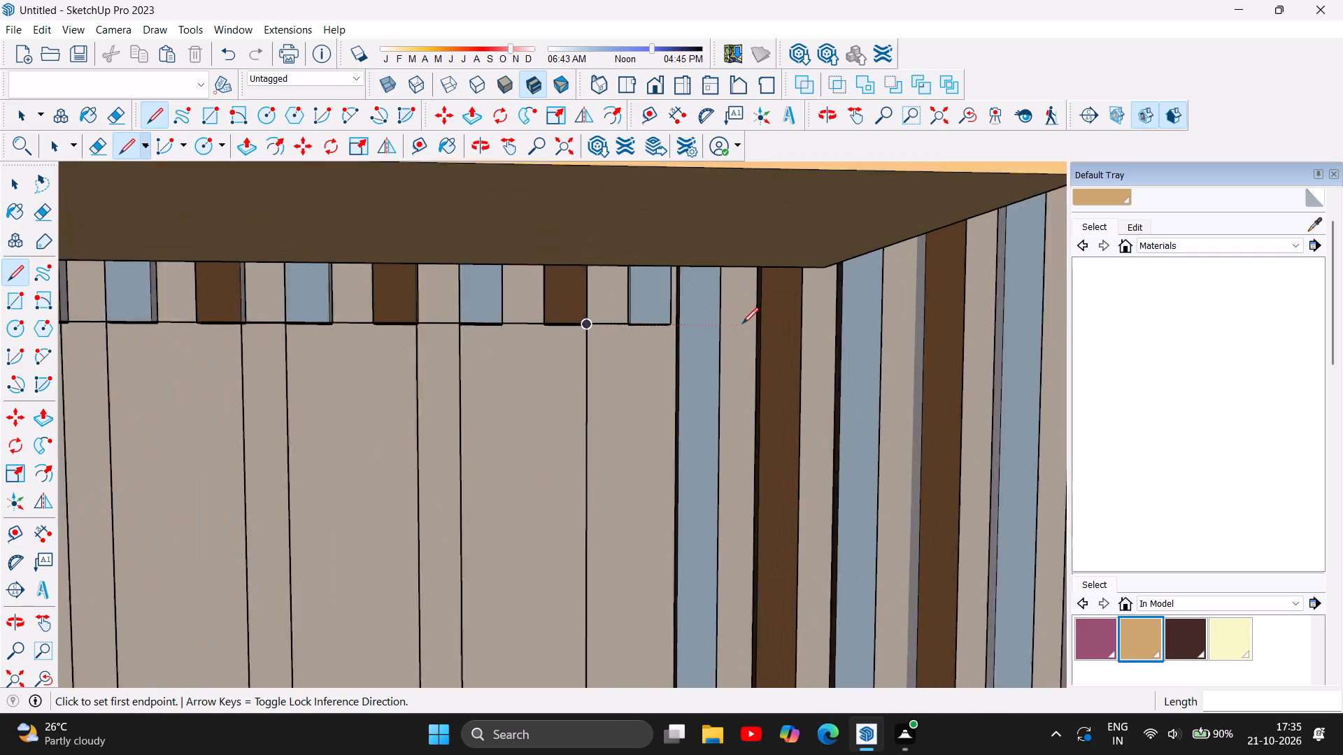
scroll(742, 324, "up", 3)
scroll(541, 347, "down", 5)
scroll(692, 391, "up", 3)
scroll(609, 310, "up", 6)
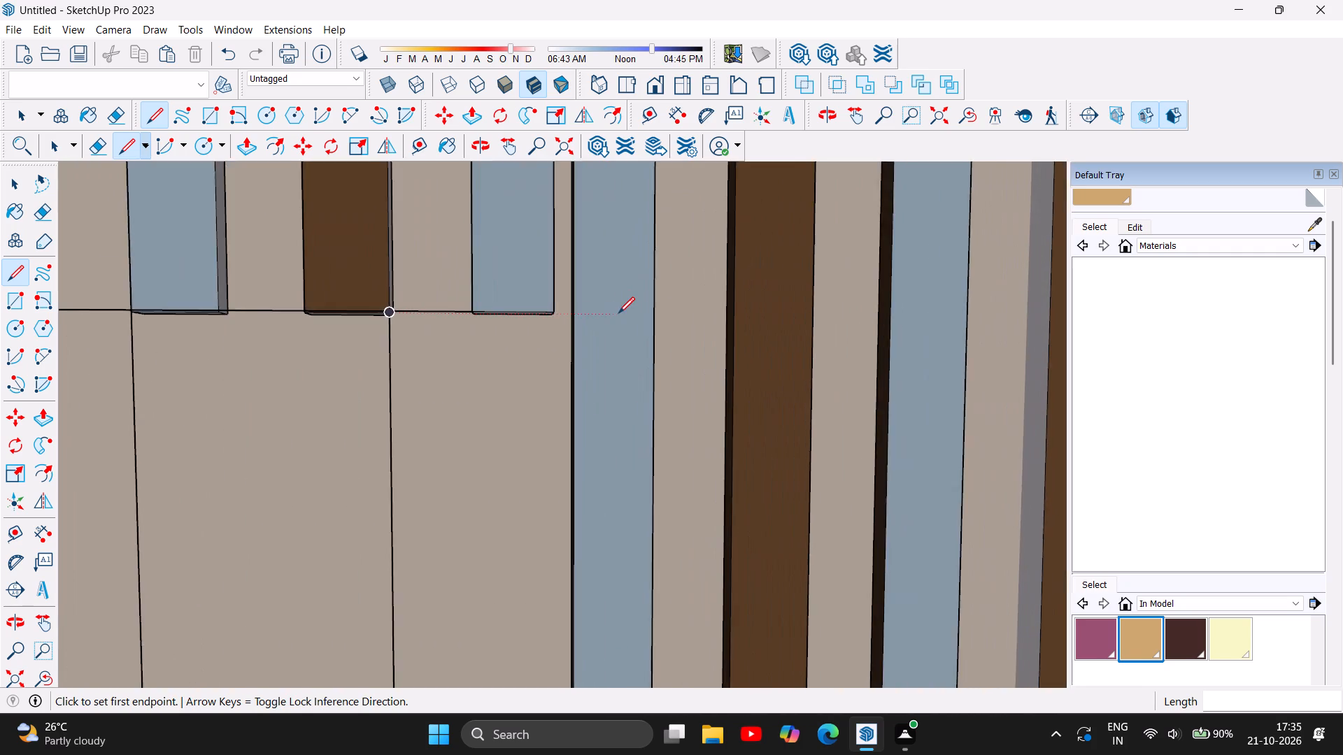
scroll(618, 313, "up", 14)
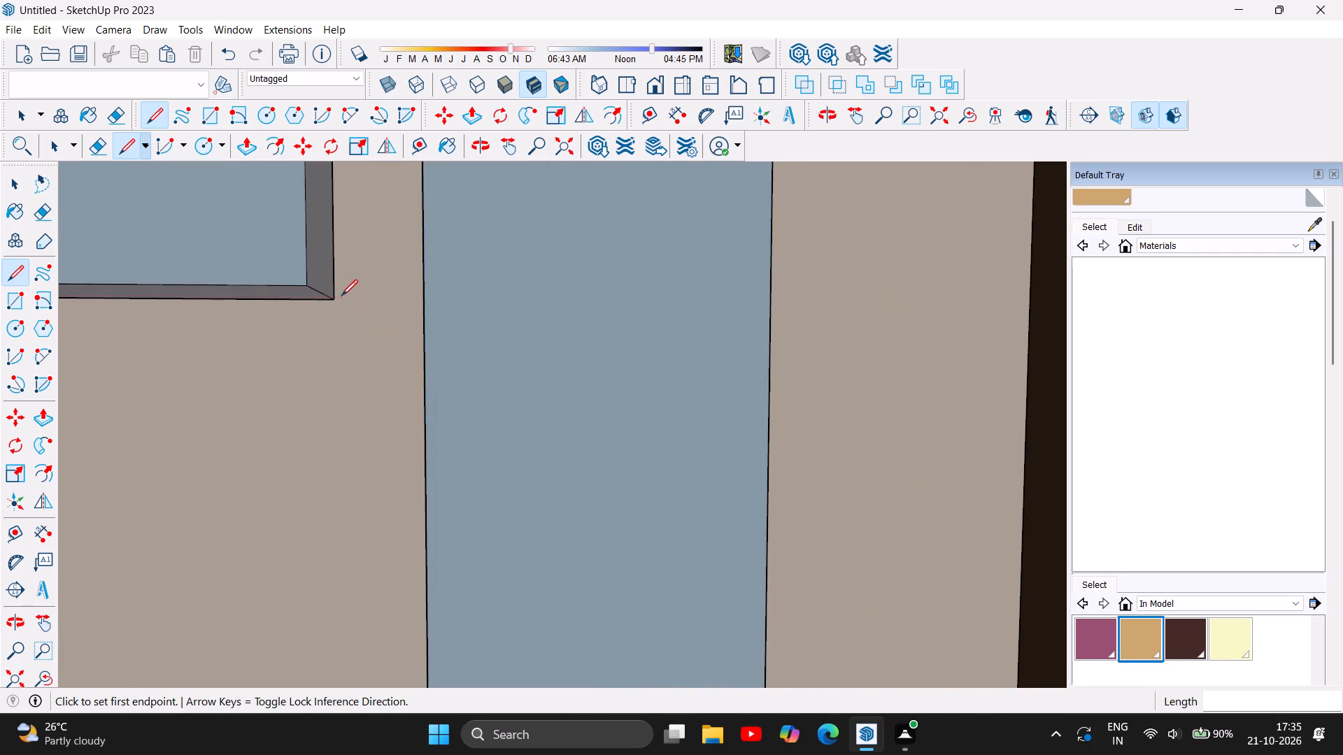
left_click(339, 300)
scroll(478, 317, "down", 4)
scroll(625, 319, "down", 6)
scroll(718, 320, "down", 6)
scroll(717, 320, "up", 1)
scroll(717, 320, "down", 11)
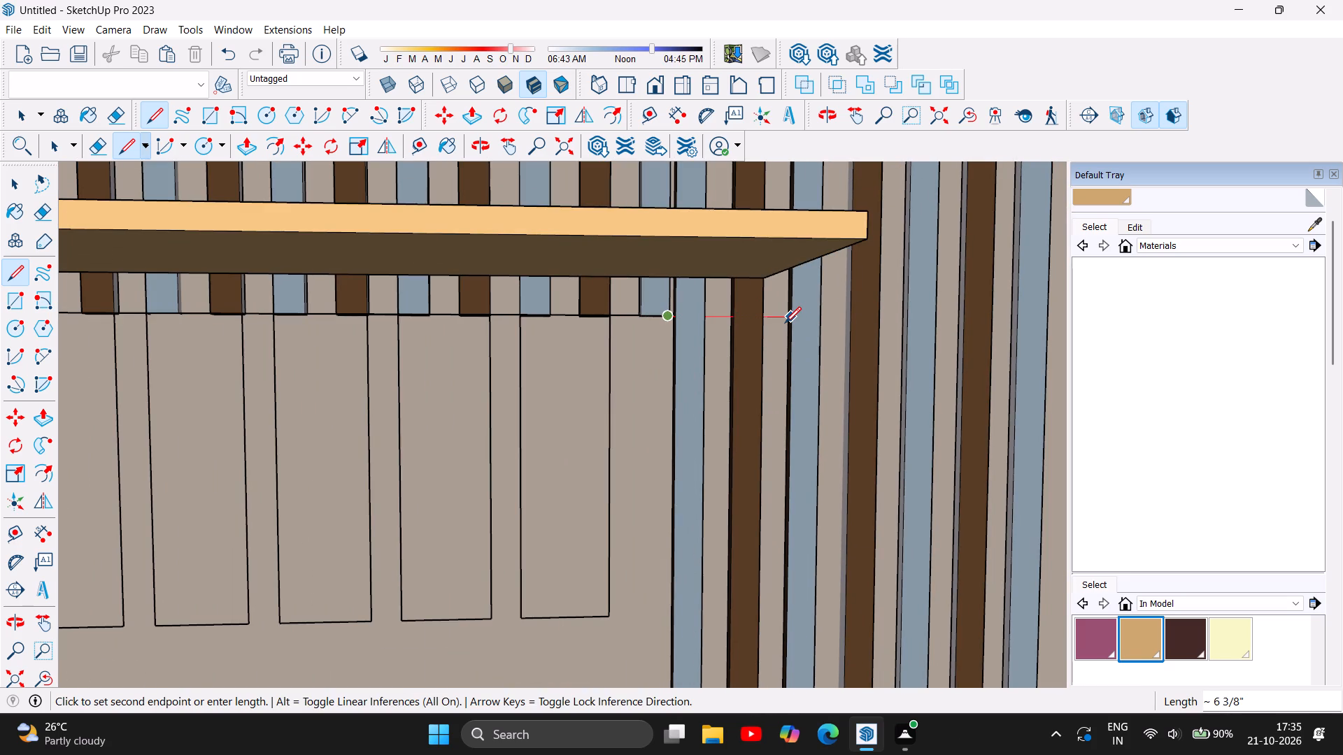
left_click(785, 323)
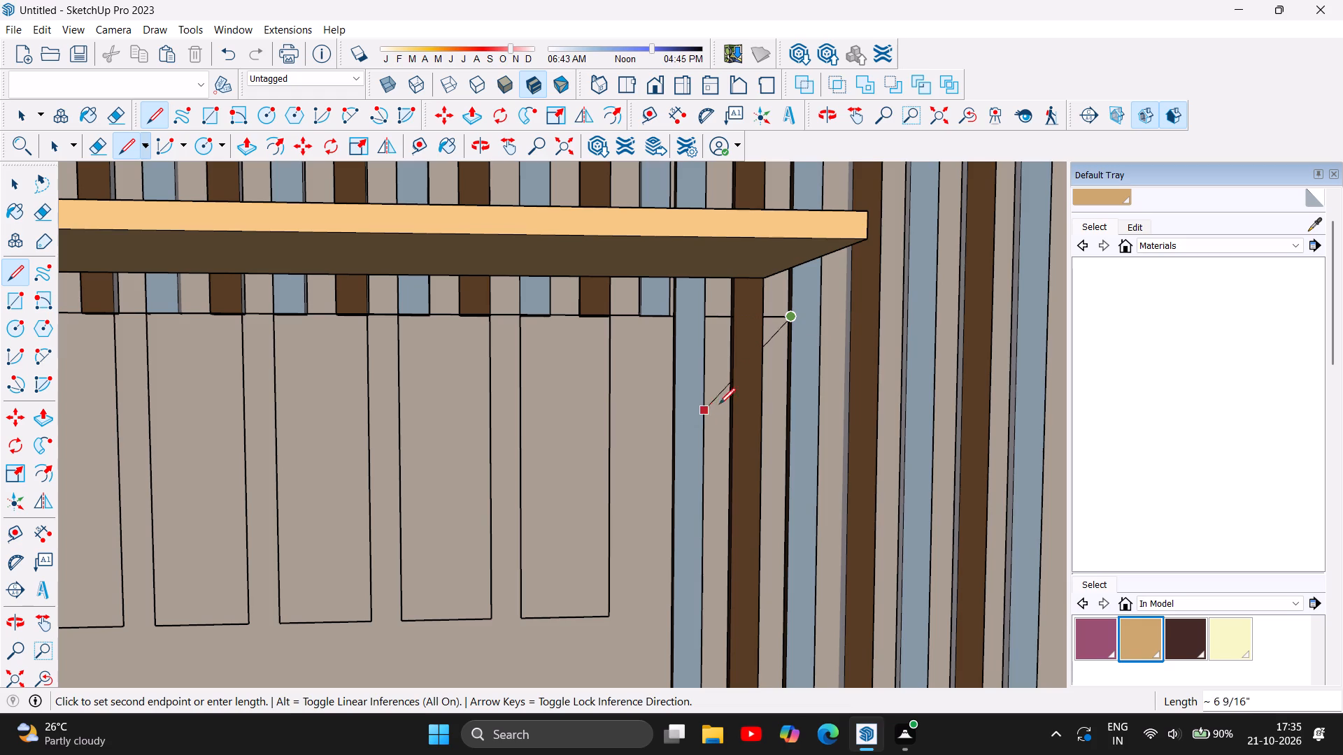
key("Escape")
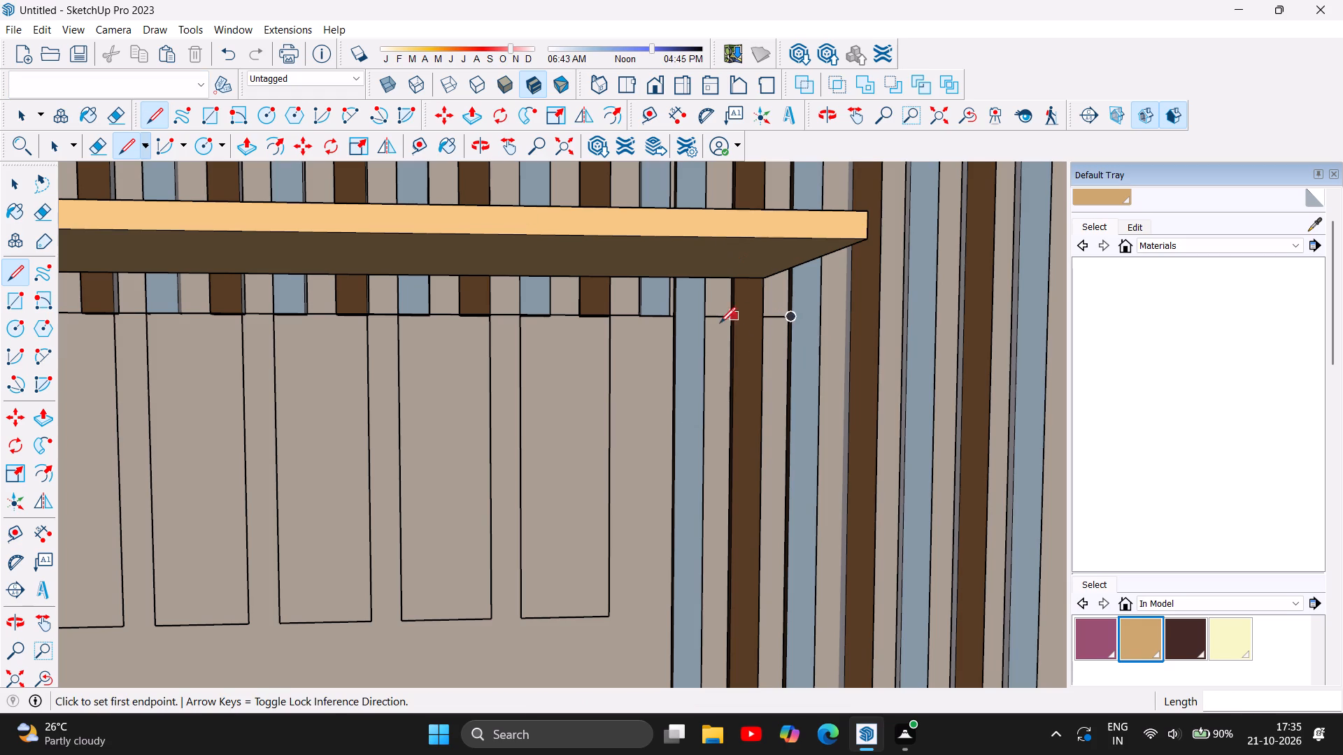
Draw a horizontal line about 7 1/2" long from the first long blue-grey slat's near edge to the second one's far edge.
left_click(676, 315)
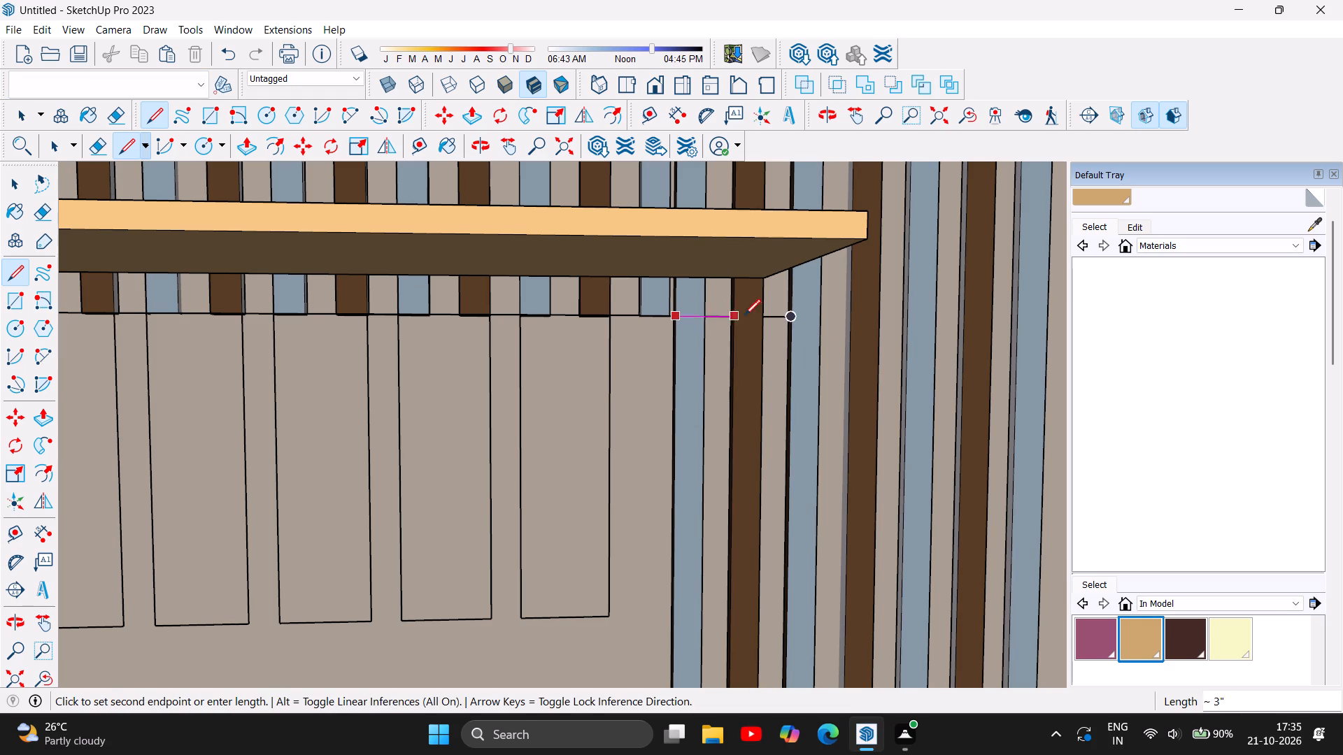
left_click(818, 322)
key("Escape")
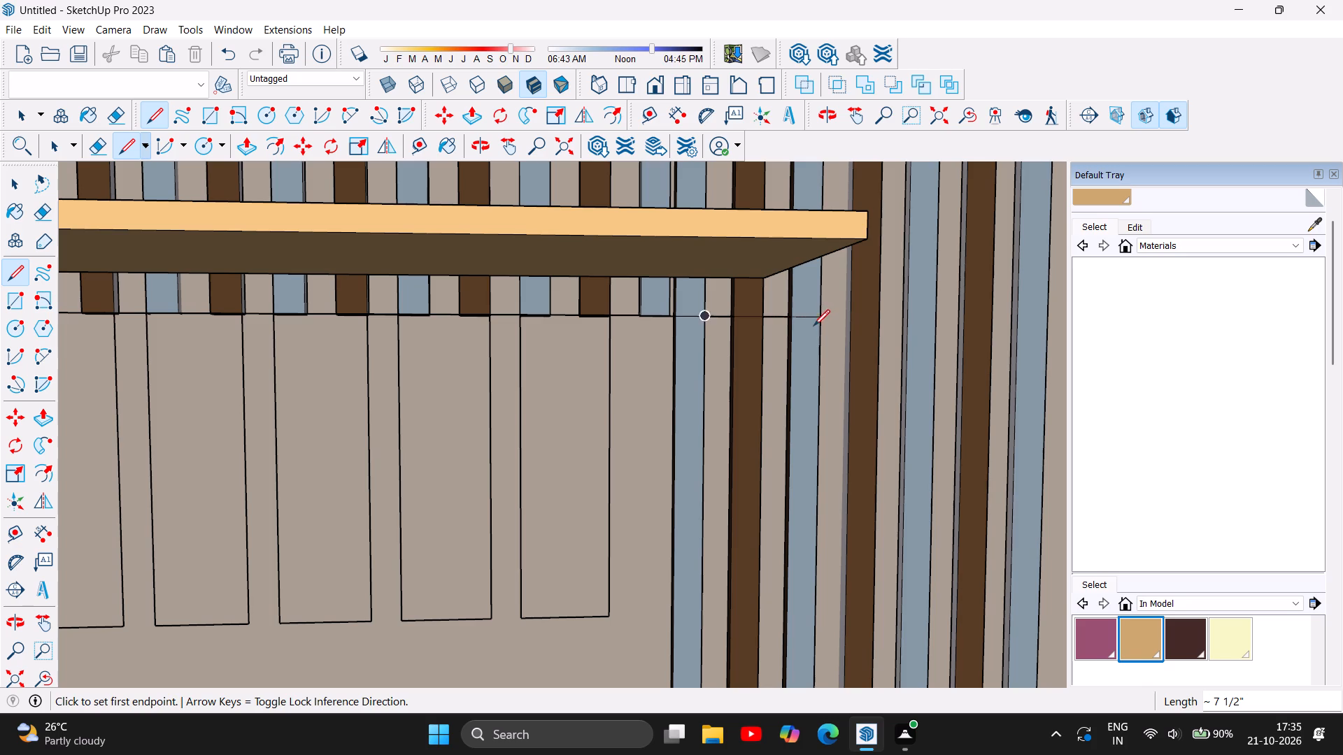
Delete the faces and edges of the first long blue-grey slat below the horizontal line.
left_click(18, 185)
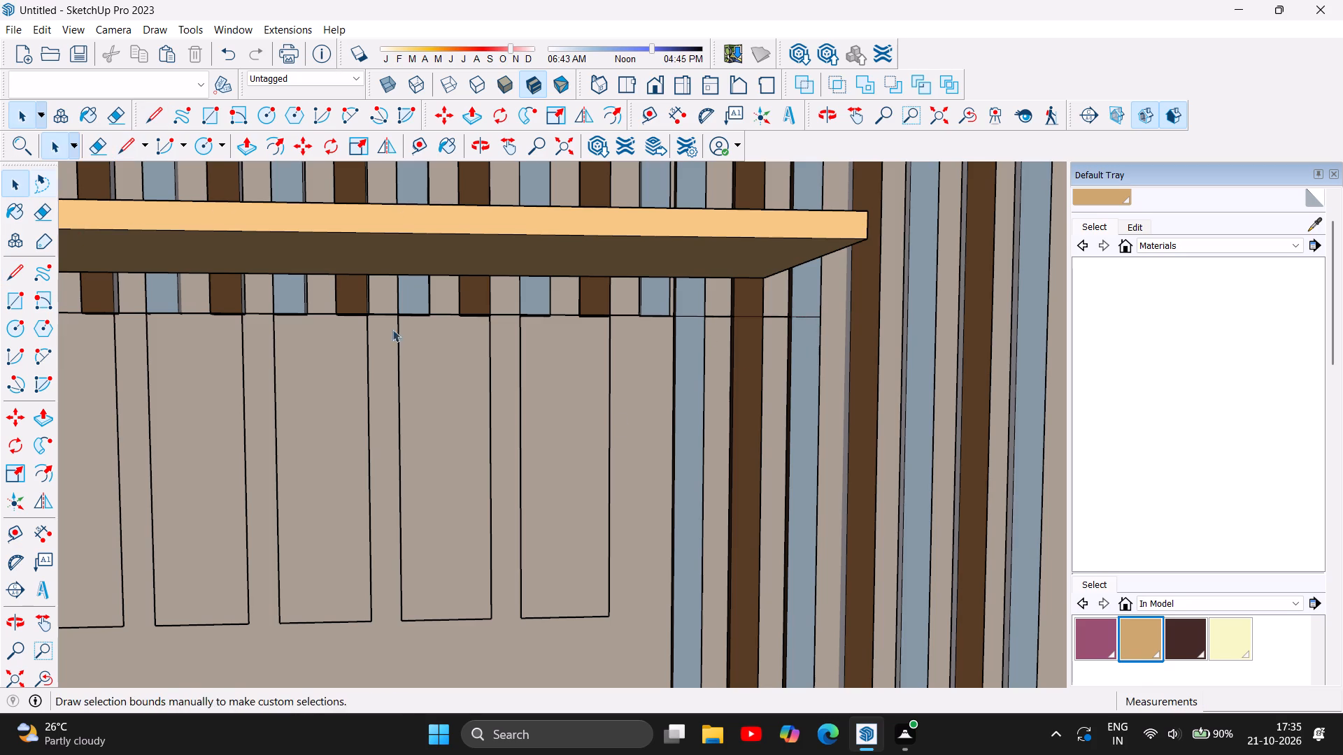
left_click(700, 416)
key("Delete")
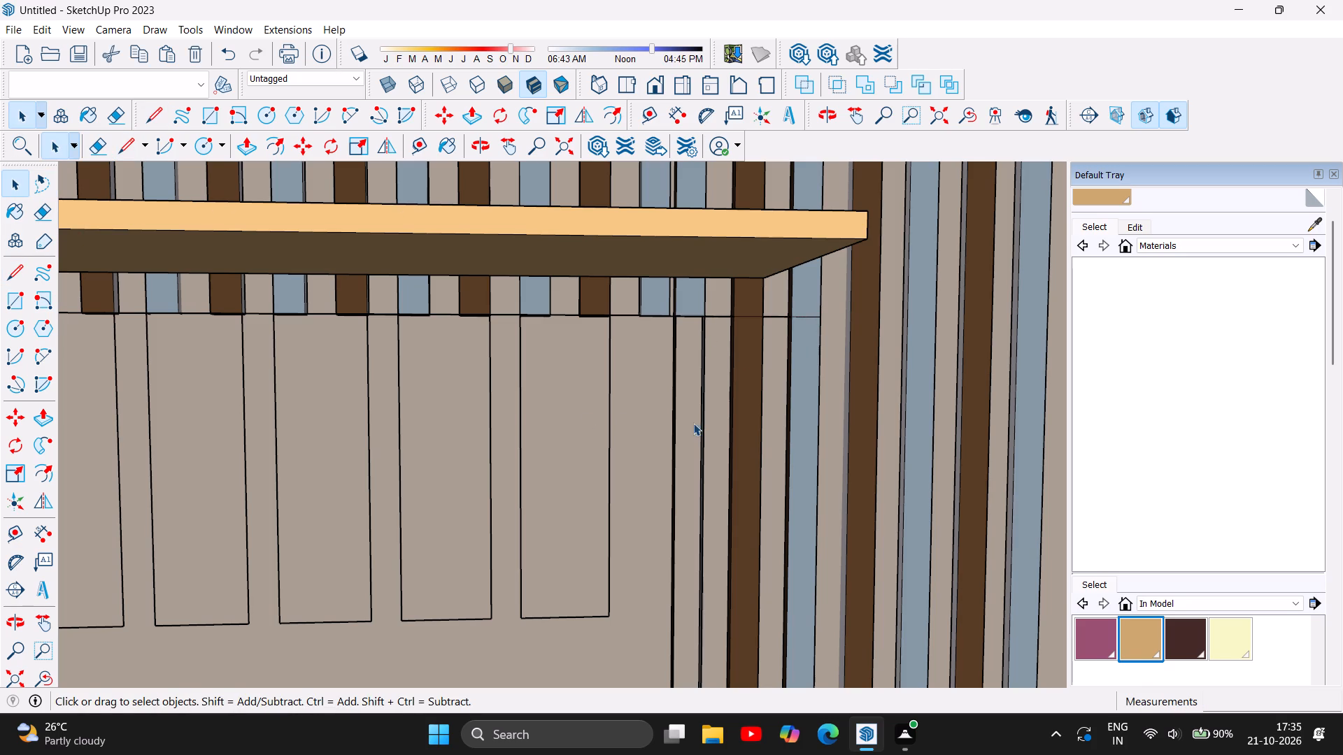
left_click(676, 423)
key("Delete")
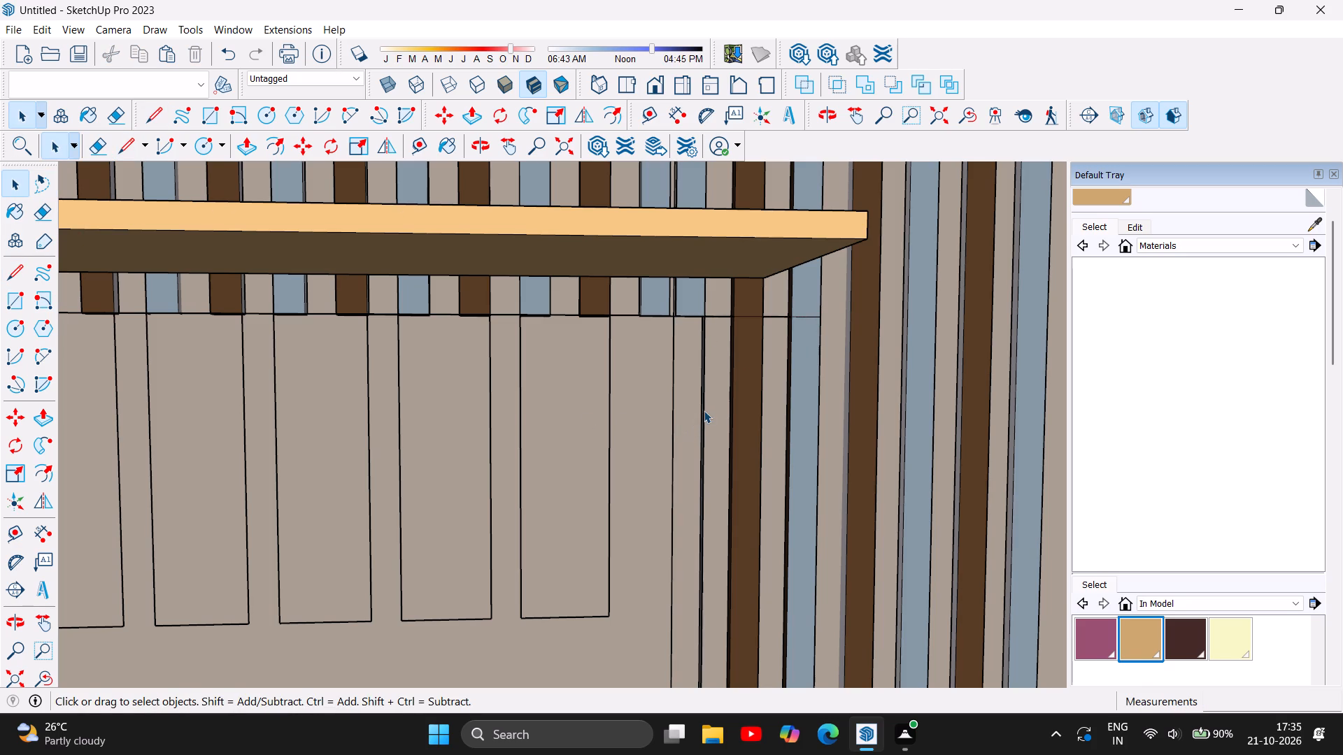
left_click(706, 408)
key("Delete")
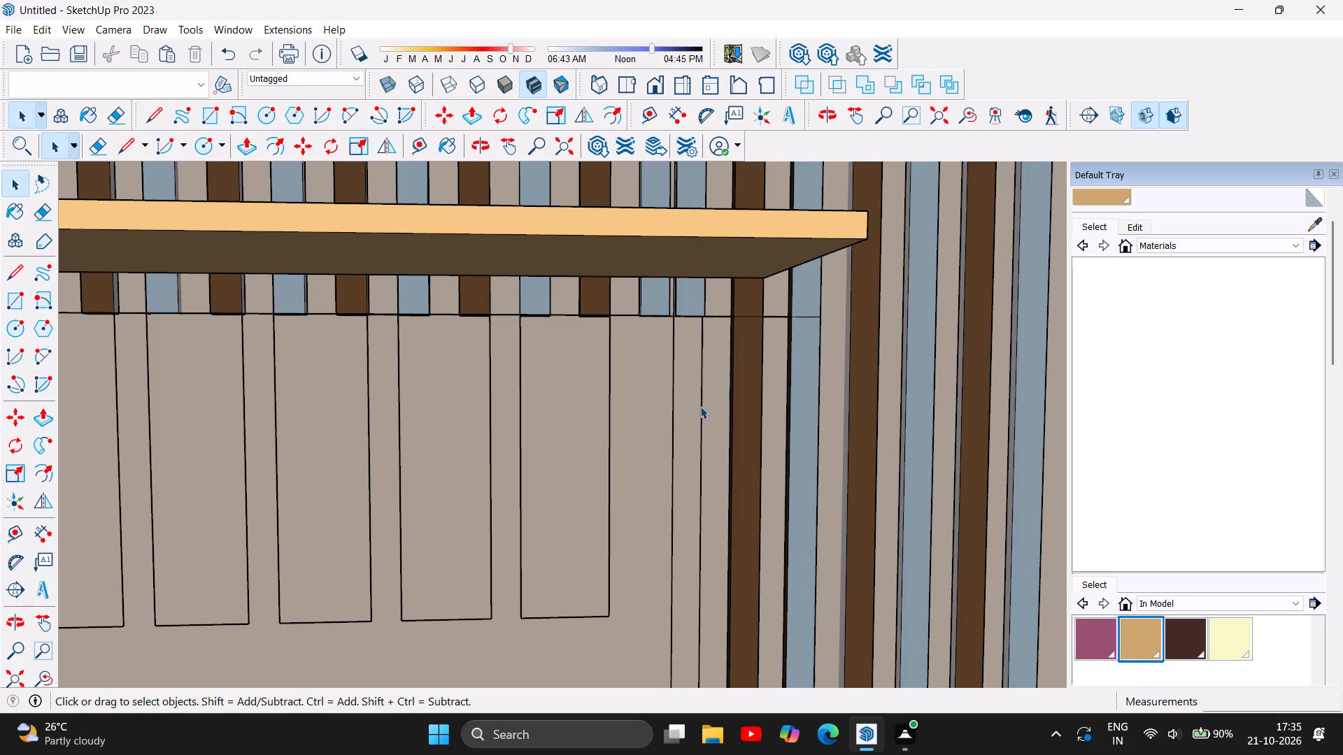
left_click(702, 407)
key("Delete")
left_click(674, 411)
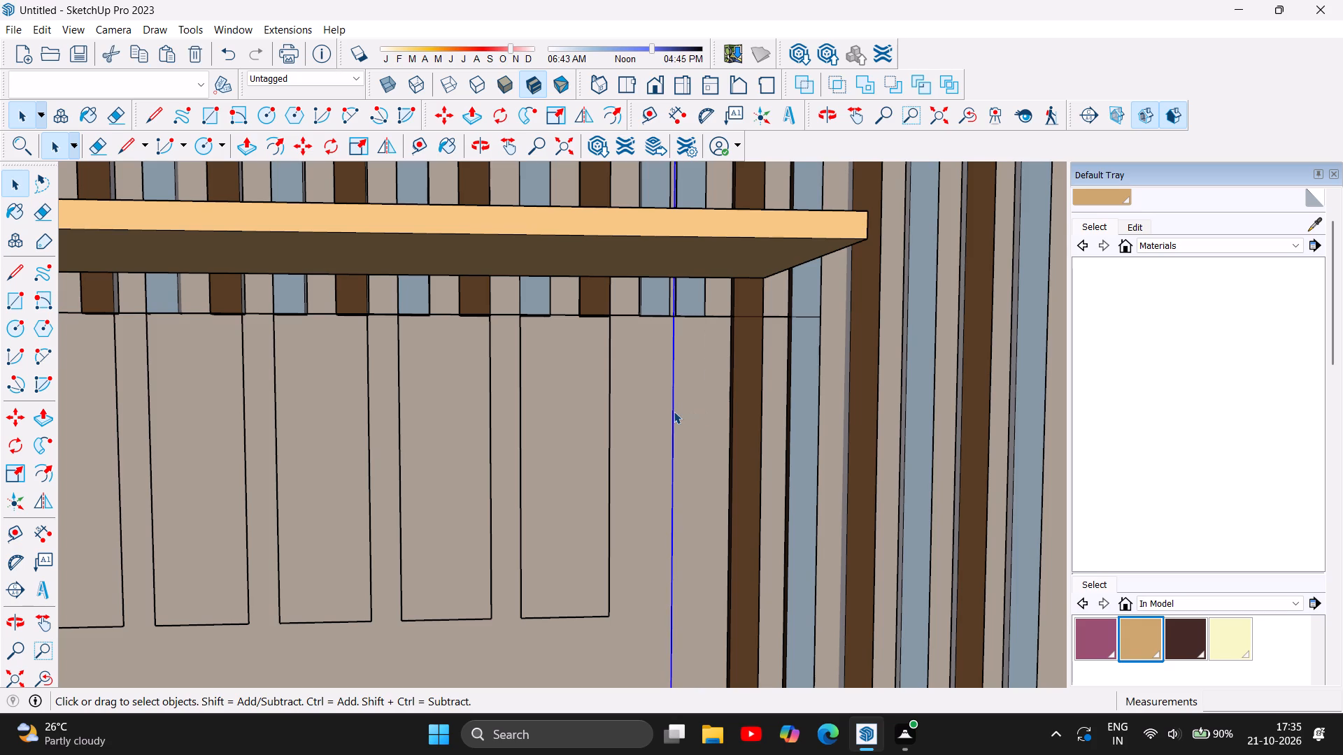
key("Delete")
Delete the faces and edges of the adjacent long brown slat below the horizontal line.
left_click(732, 403)
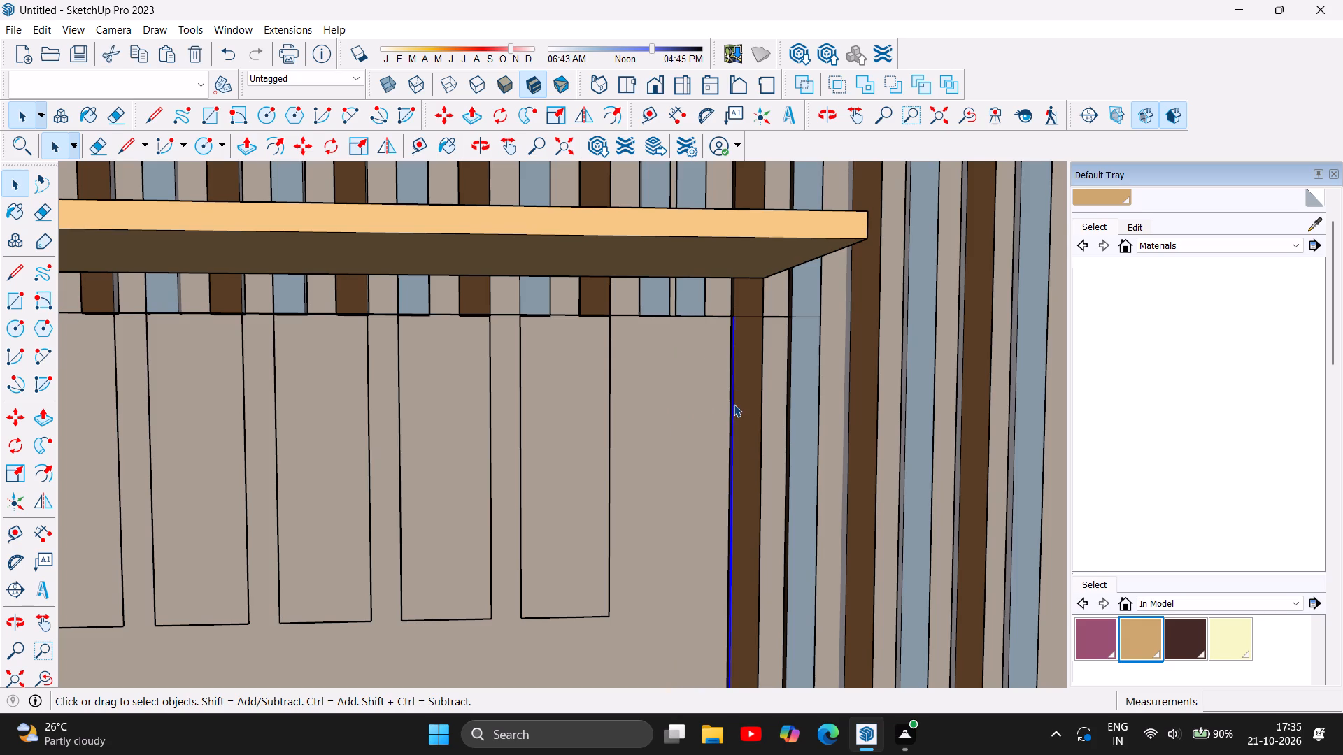
key("Delete")
left_click(762, 399)
key("Delete")
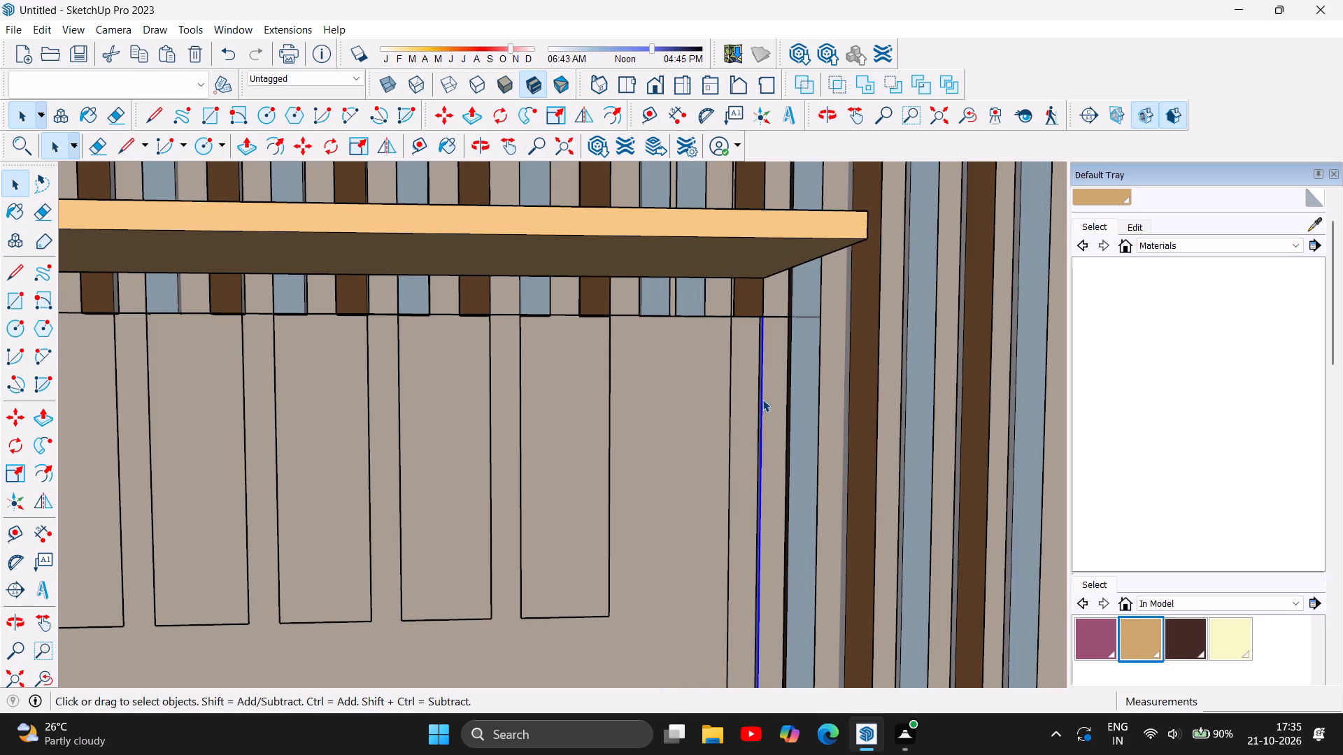
left_click(758, 398)
key("Delete")
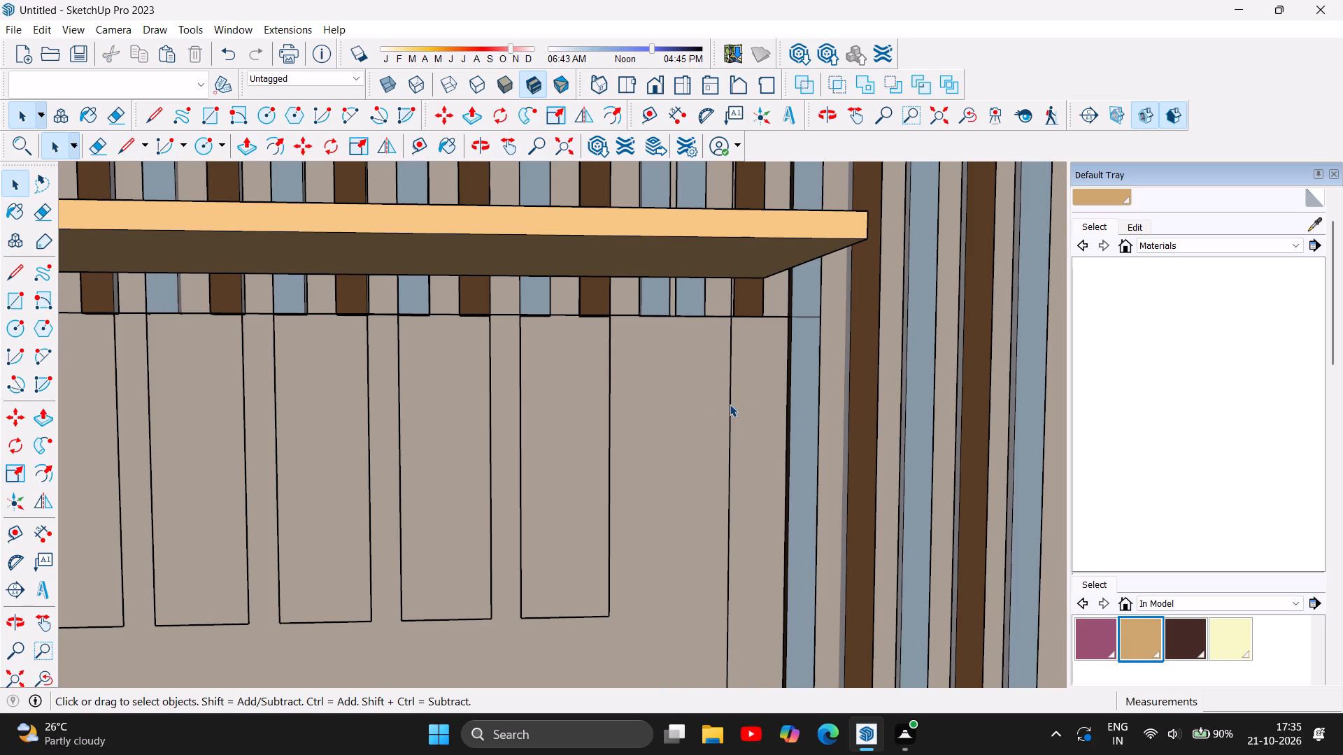
left_click(730, 404)
key("Delete")
Examine the trimmed slats and the whole TV wall with its shelf unit from near, far and an angled view.
scroll(710, 391, "down", 14)
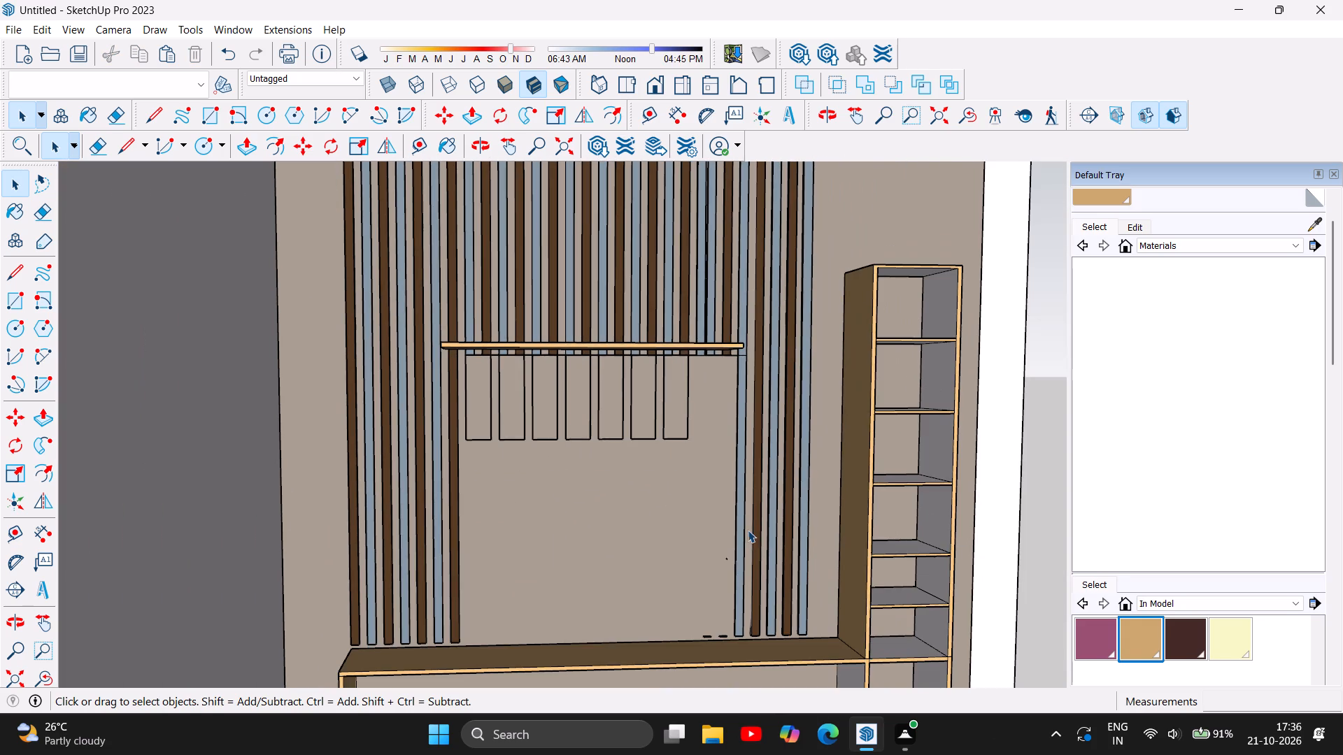
scroll(748, 530, "up", 6)
scroll(606, 461, "down", 9)
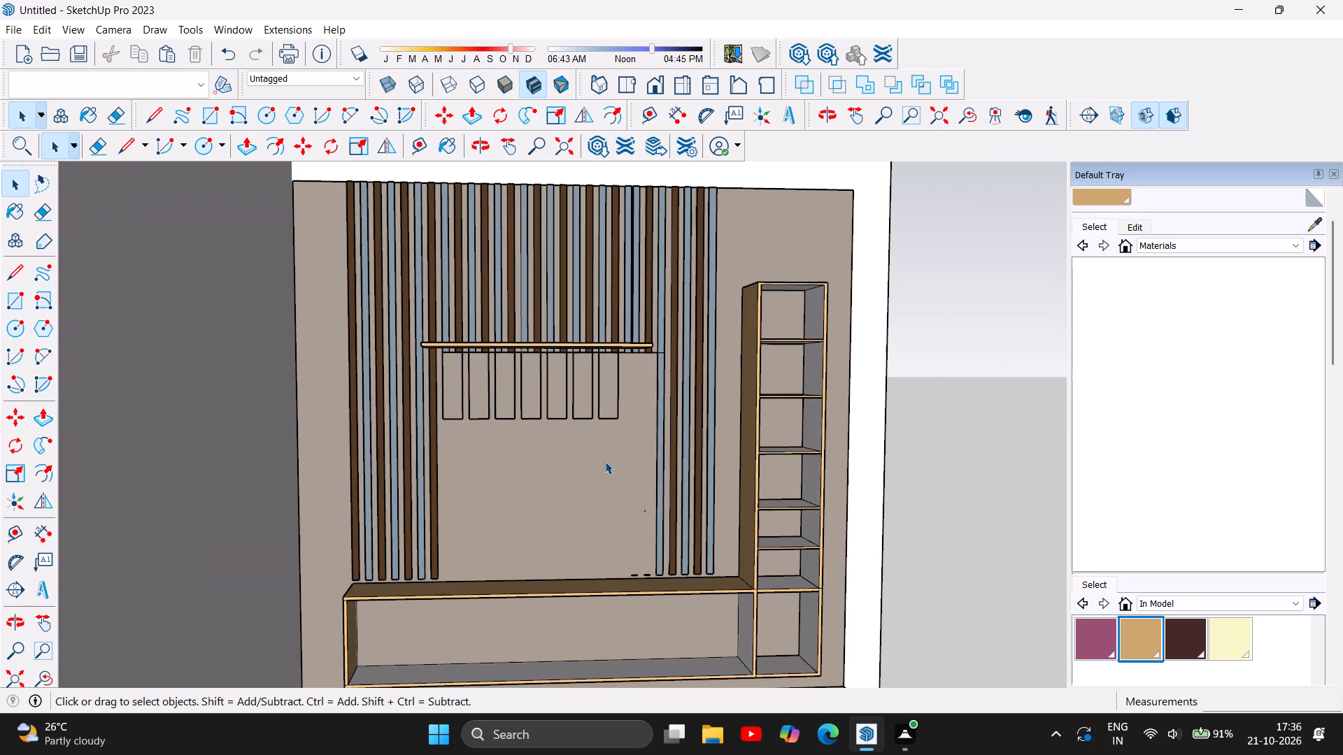
scroll(618, 347, "up", 4)
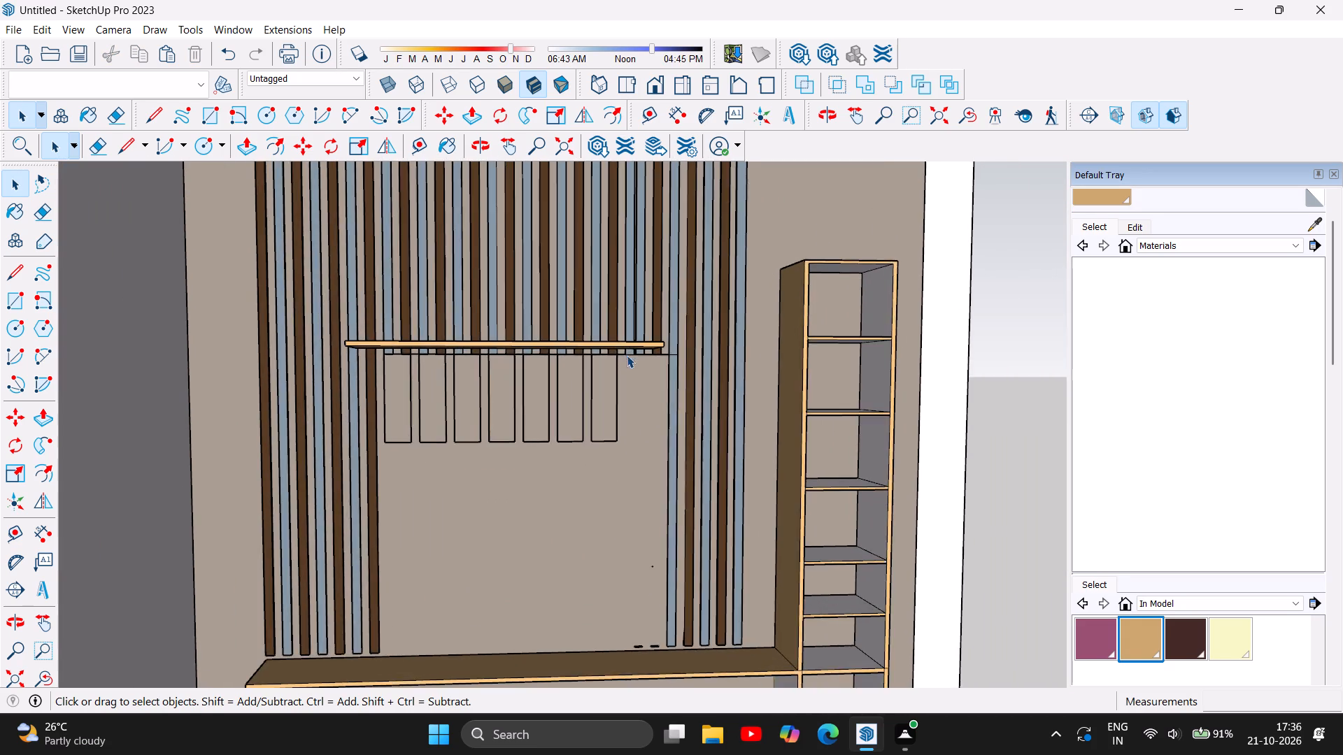
scroll(630, 396, "up", 5)
scroll(588, 373, "down", 3)
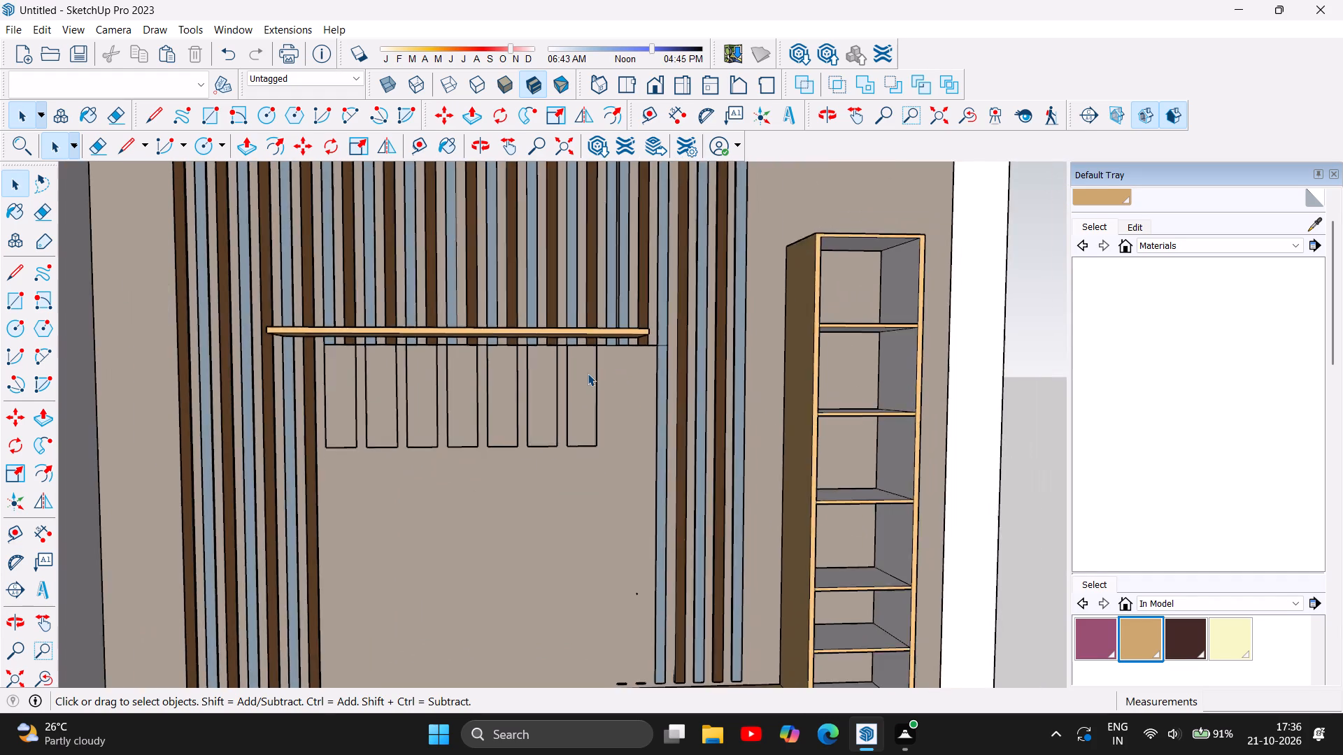
scroll(588, 373, "down", 5)
scroll(534, 465, "down", 4)
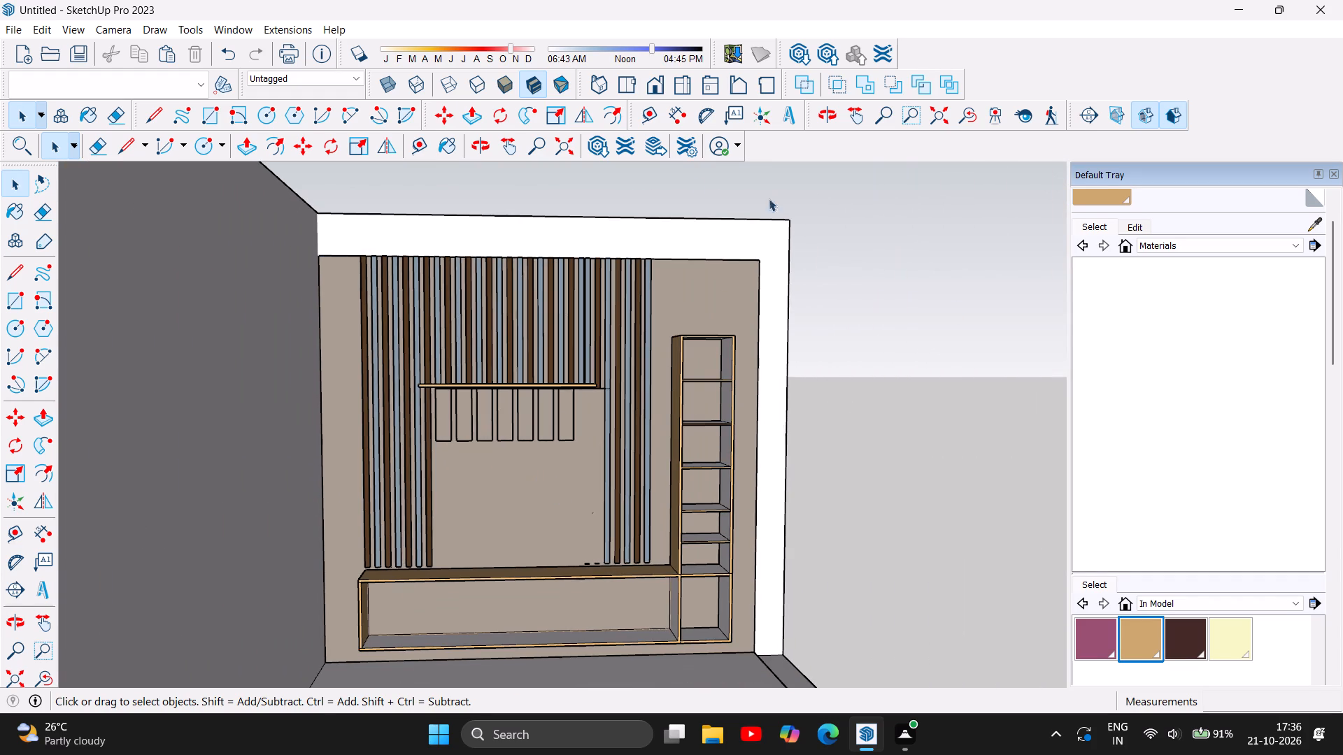
left_click(478, 144)
left_click_drag(855, 578, 697, 582)
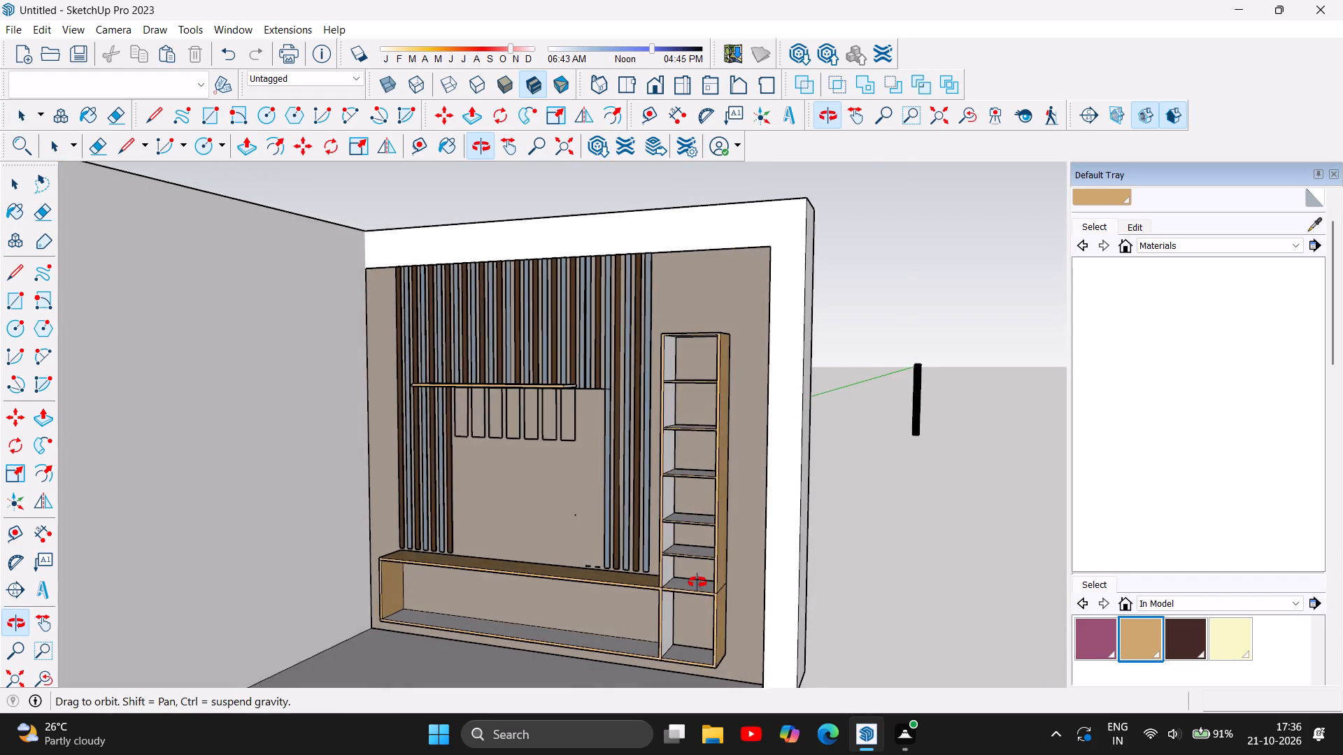
Undo the deletions that trimmed the long brown slat and the last edge deletion on the neighbouring blue-grey slat beside the TV opening.
left_click_drag(697, 582, 828, 718)
scroll(571, 430, "up", 12)
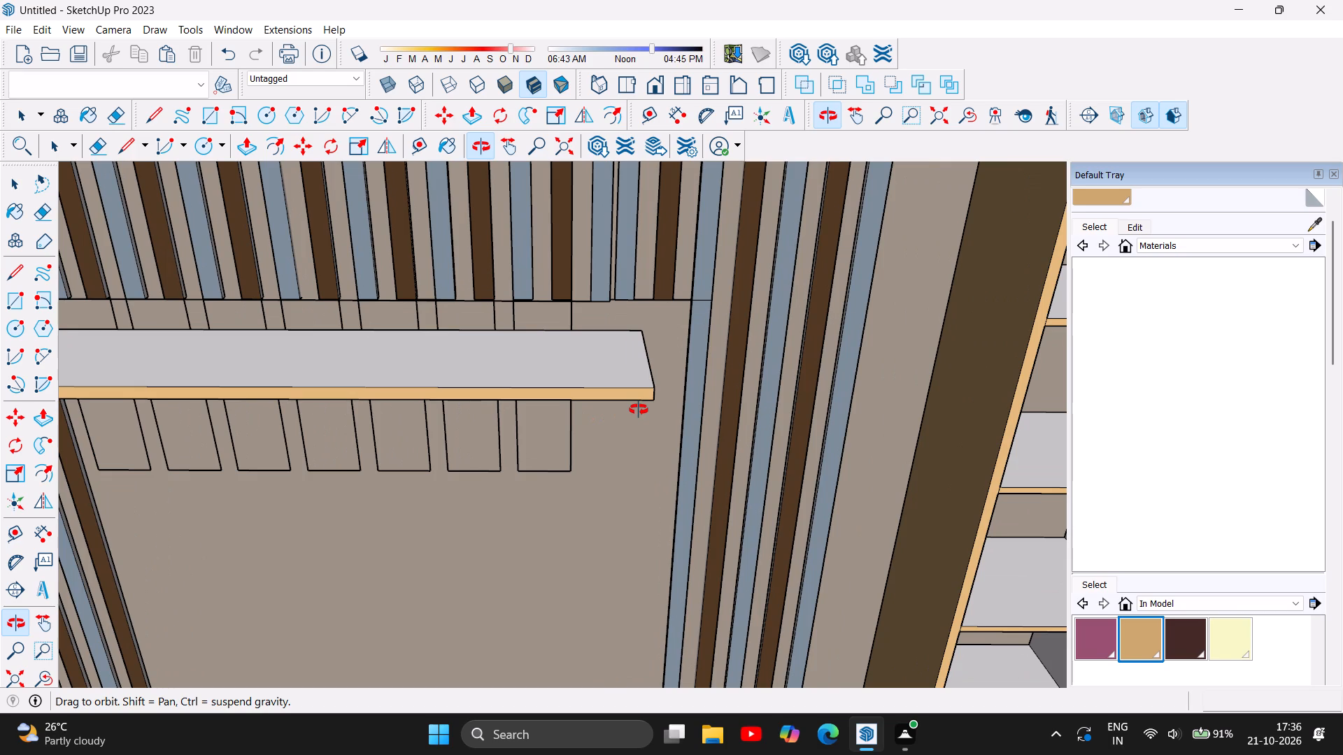
key("ctrl+z")
key("ctrl+z")
key("ctrl+z")
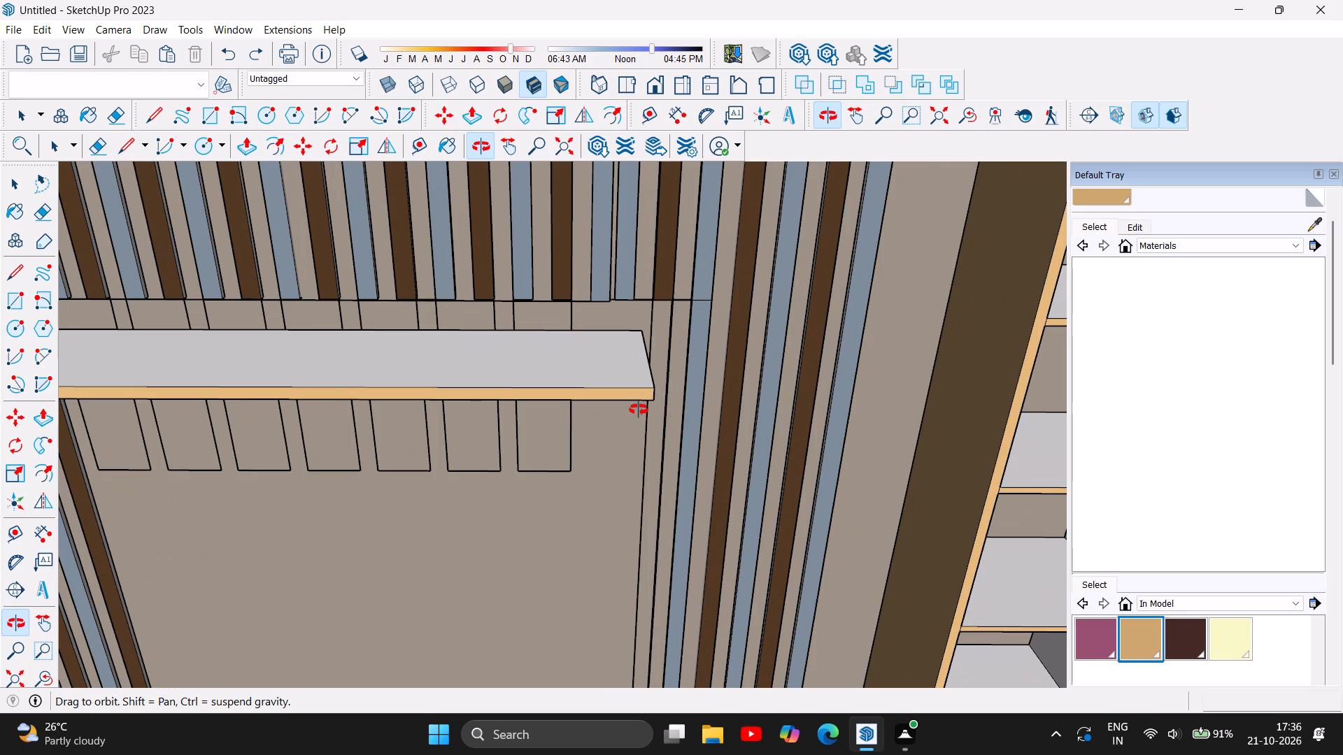
key("ctrl+z")
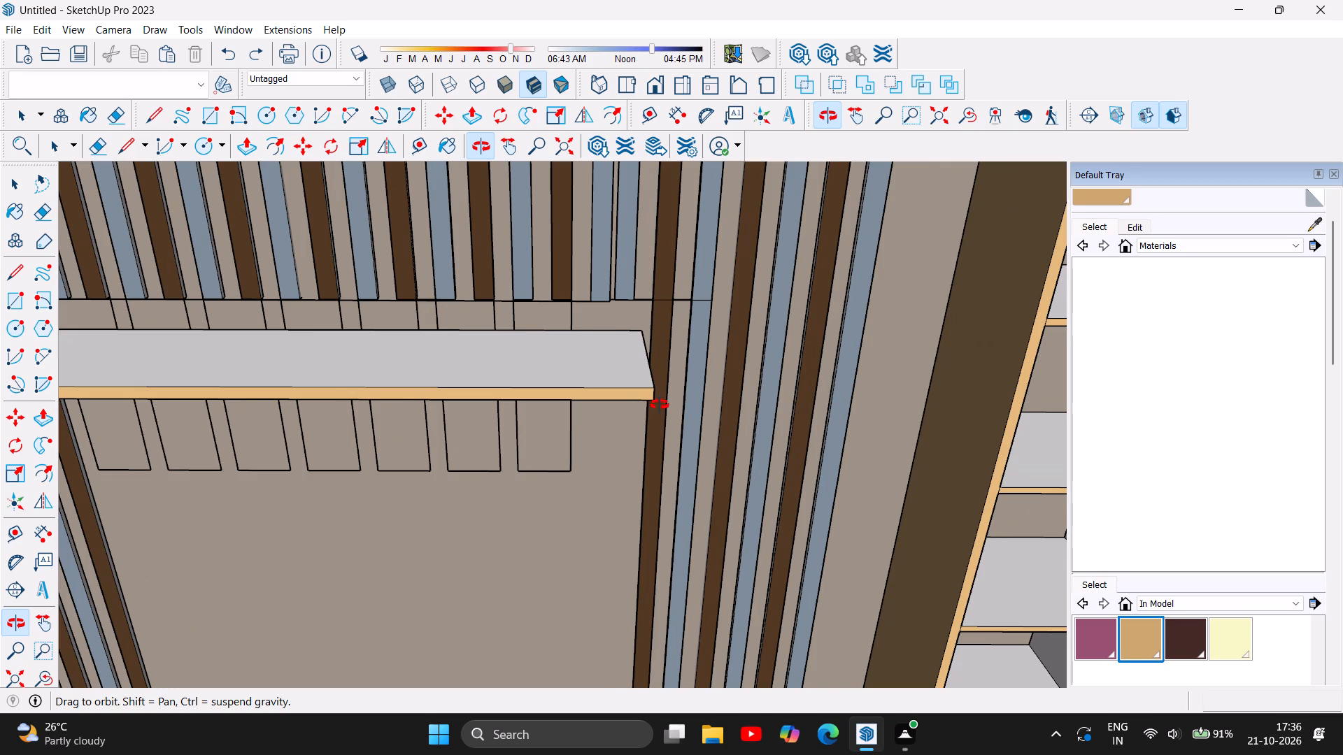
key("ctrl+z")
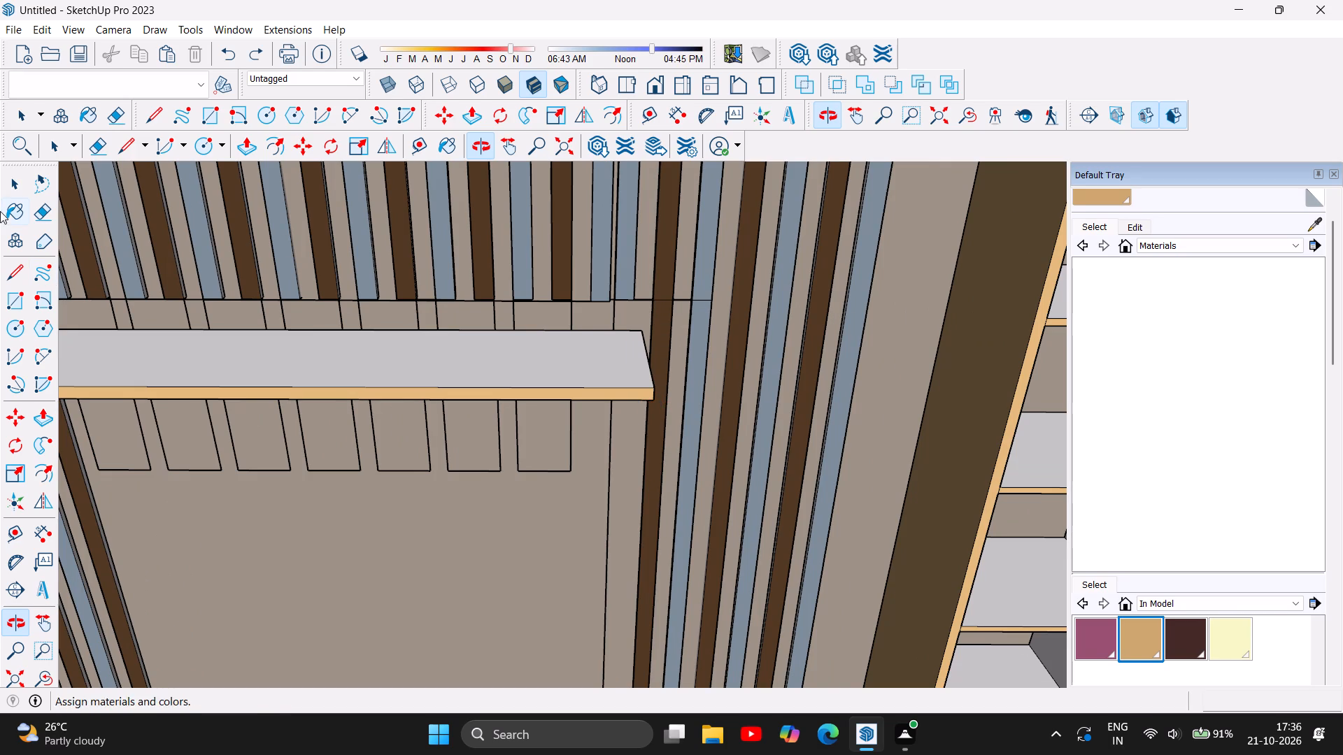
Delete the leftover vertical edge of the trimmed blue-grey slat beside the long brown slat at the TV opening.
left_click(22, 181)
left_click(606, 523)
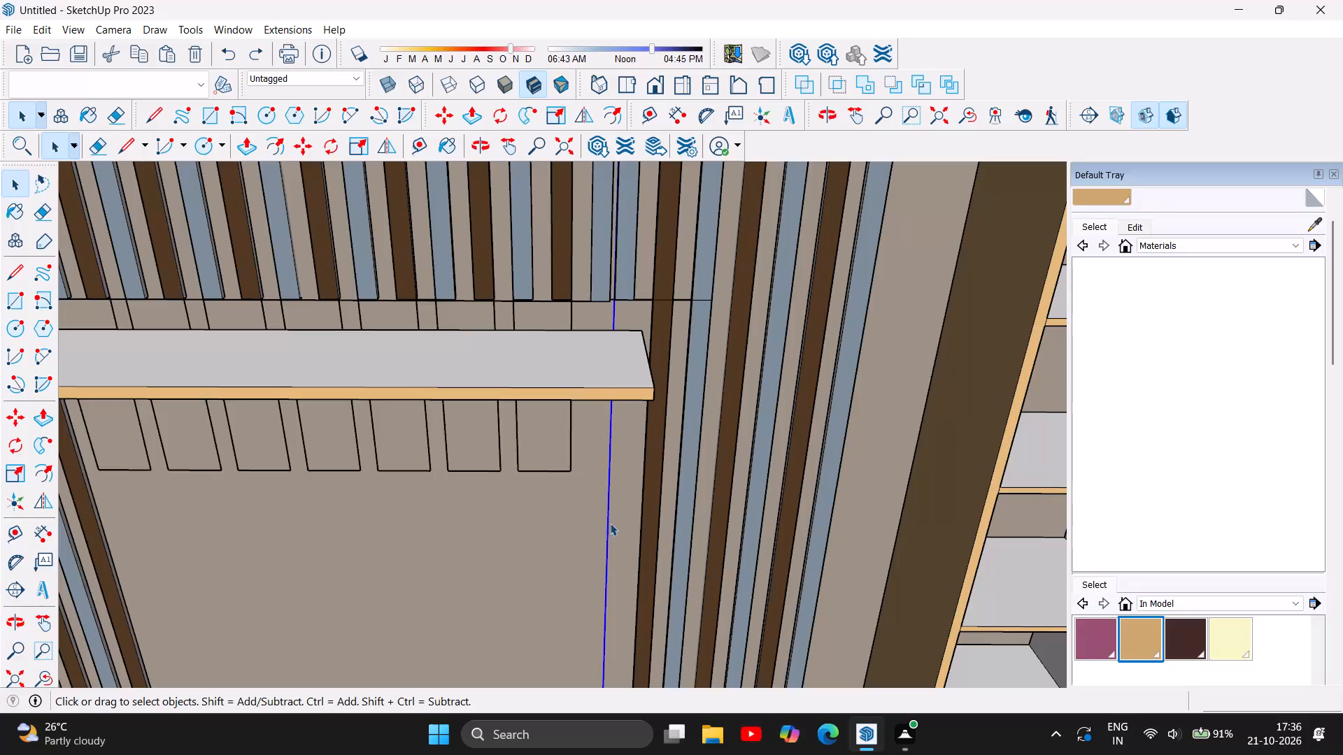
key("Delete")
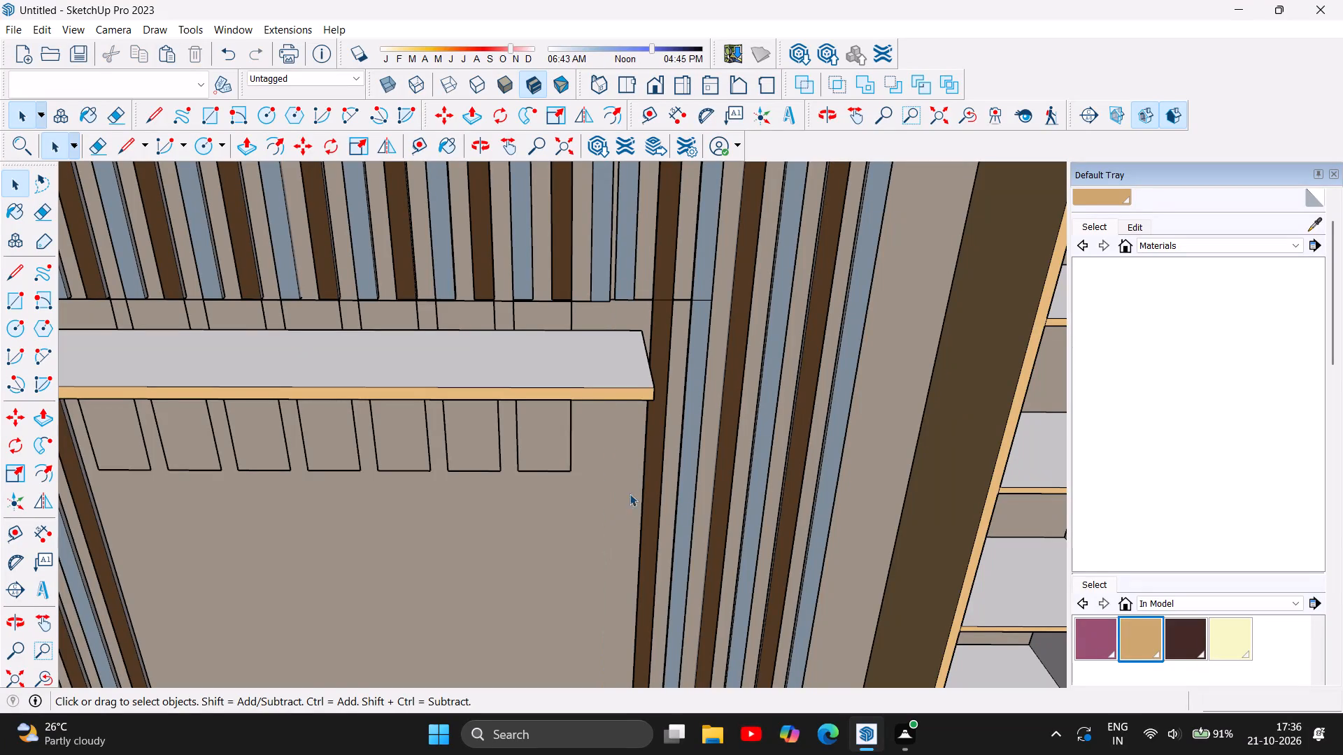
left_click_drag(529, 504, 571, 494)
Push/Pull the flat front face of the trimmed blue-grey slat beside the long brown slat outward by 0.5".
left_click(471, 145)
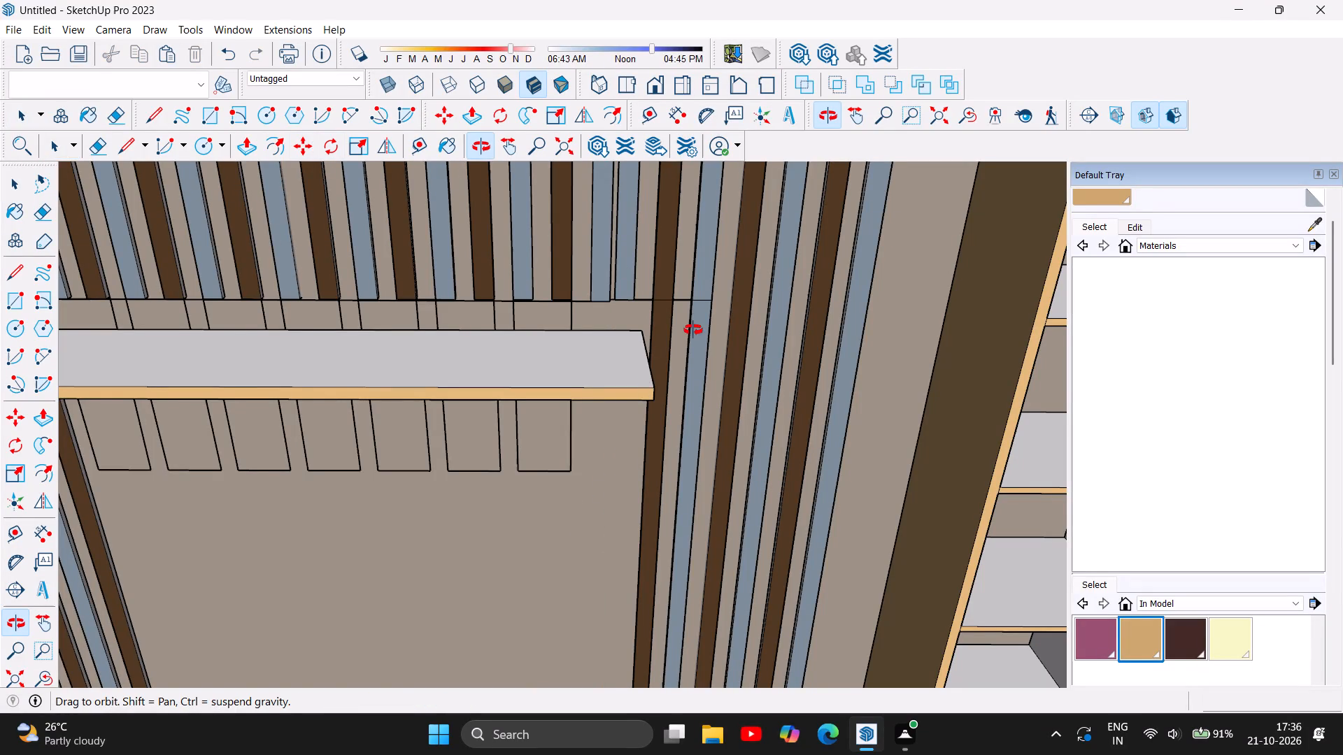
left_click_drag(693, 330, 416, 450)
left_click(416, 450)
scroll(684, 301, "up", 4)
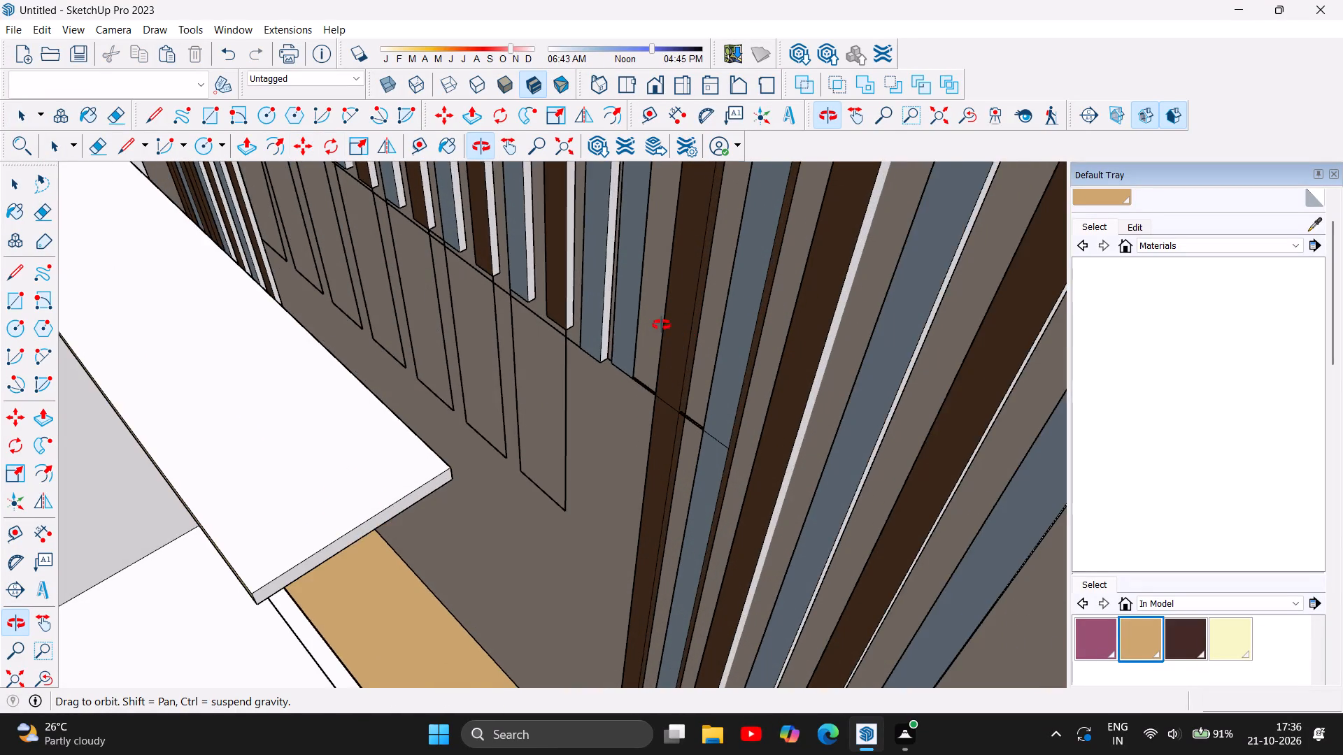
scroll(654, 321, "up", 4)
scroll(597, 353, "up", 5)
scroll(611, 415, "up", 5)
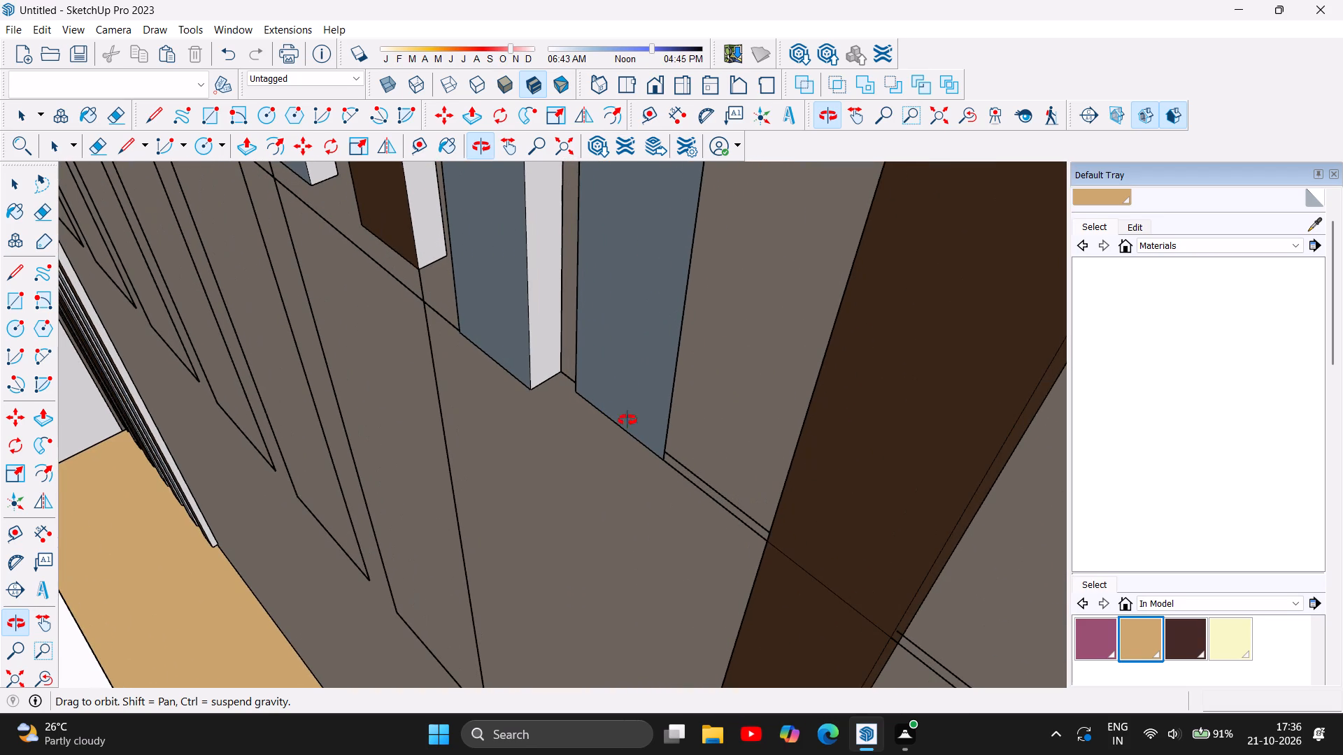
left_click(250, 150)
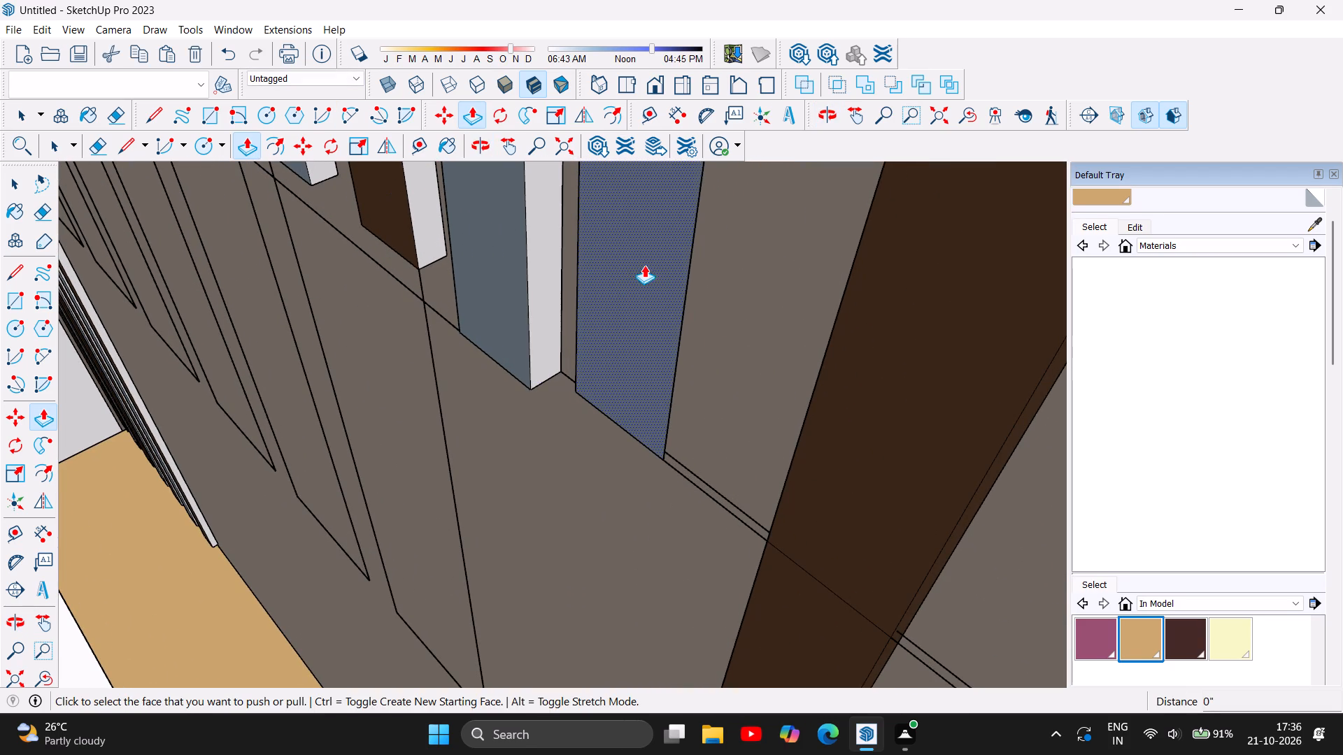
left_click(634, 269)
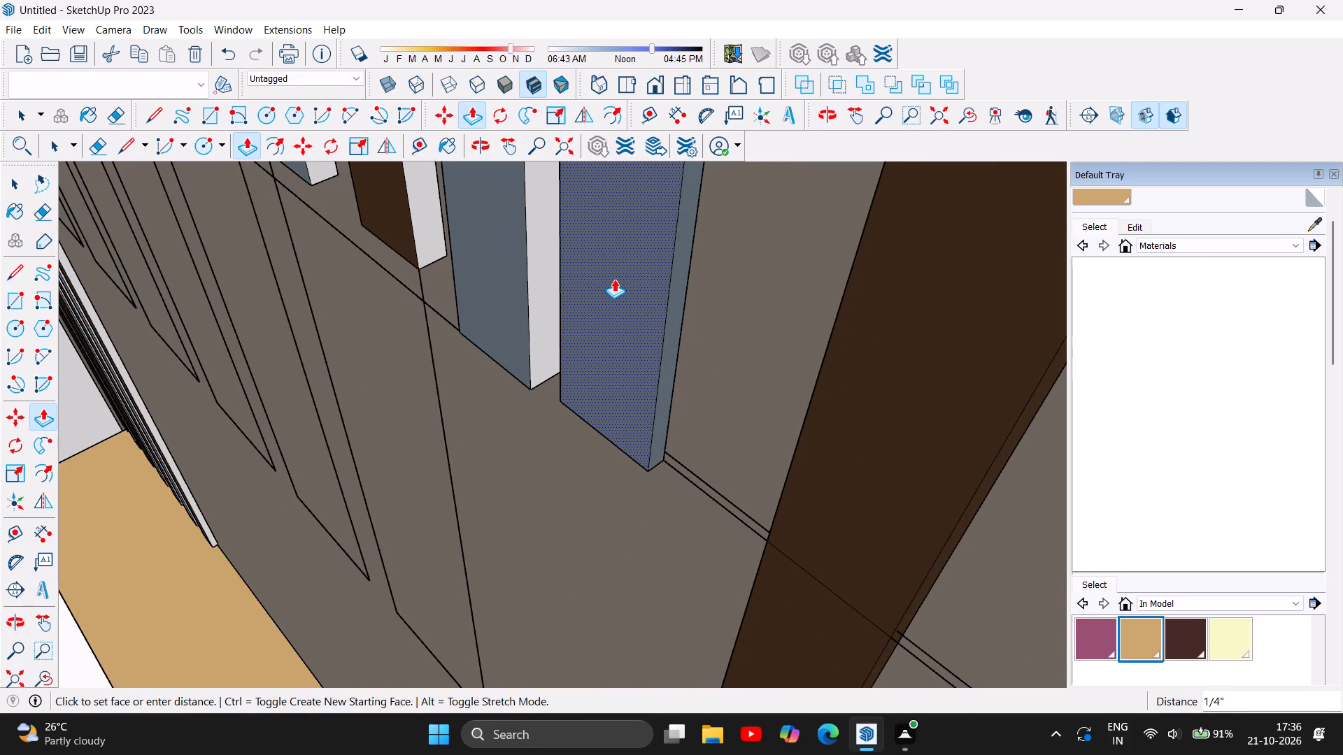
type("0.")
key("5")
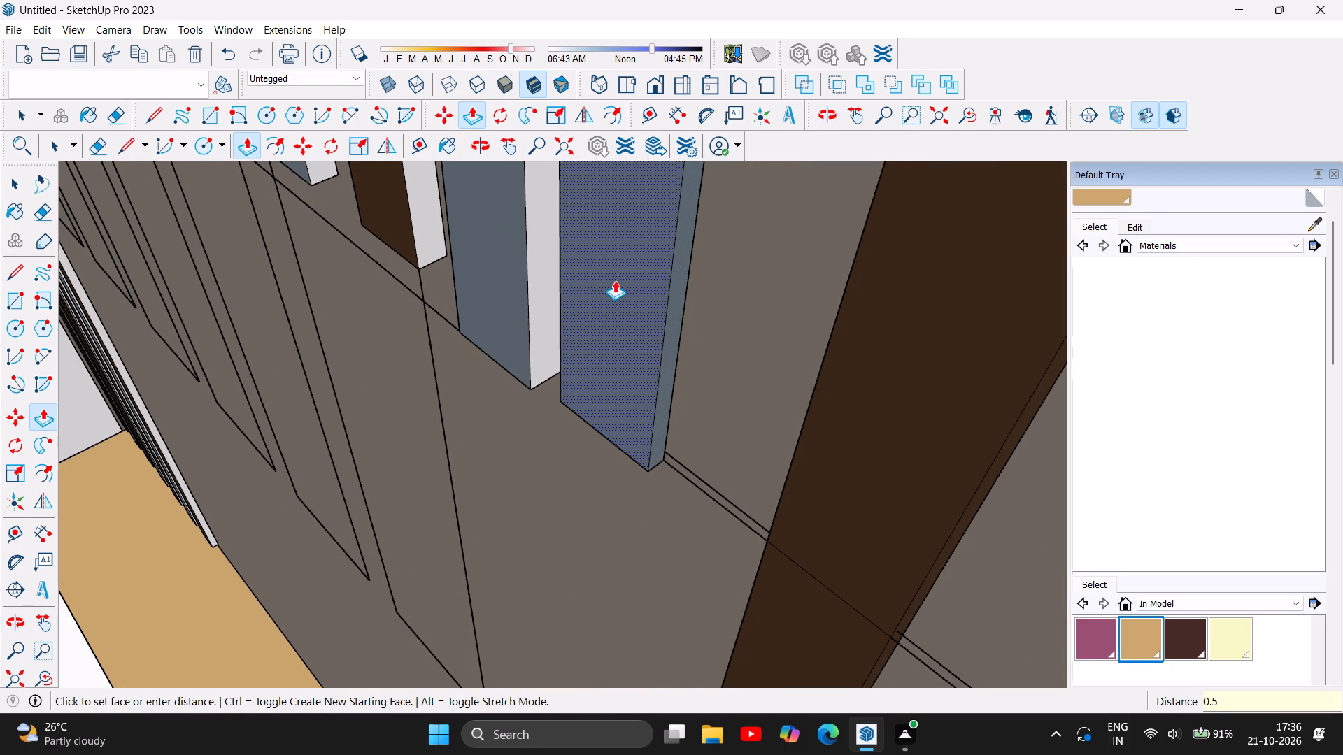
key("Return")
Examine the thickened blue-grey slat against its neighbours and the upper ends of the slats, from near and far.
scroll(709, 362, "down", 5)
scroll(862, 351, "down", 6)
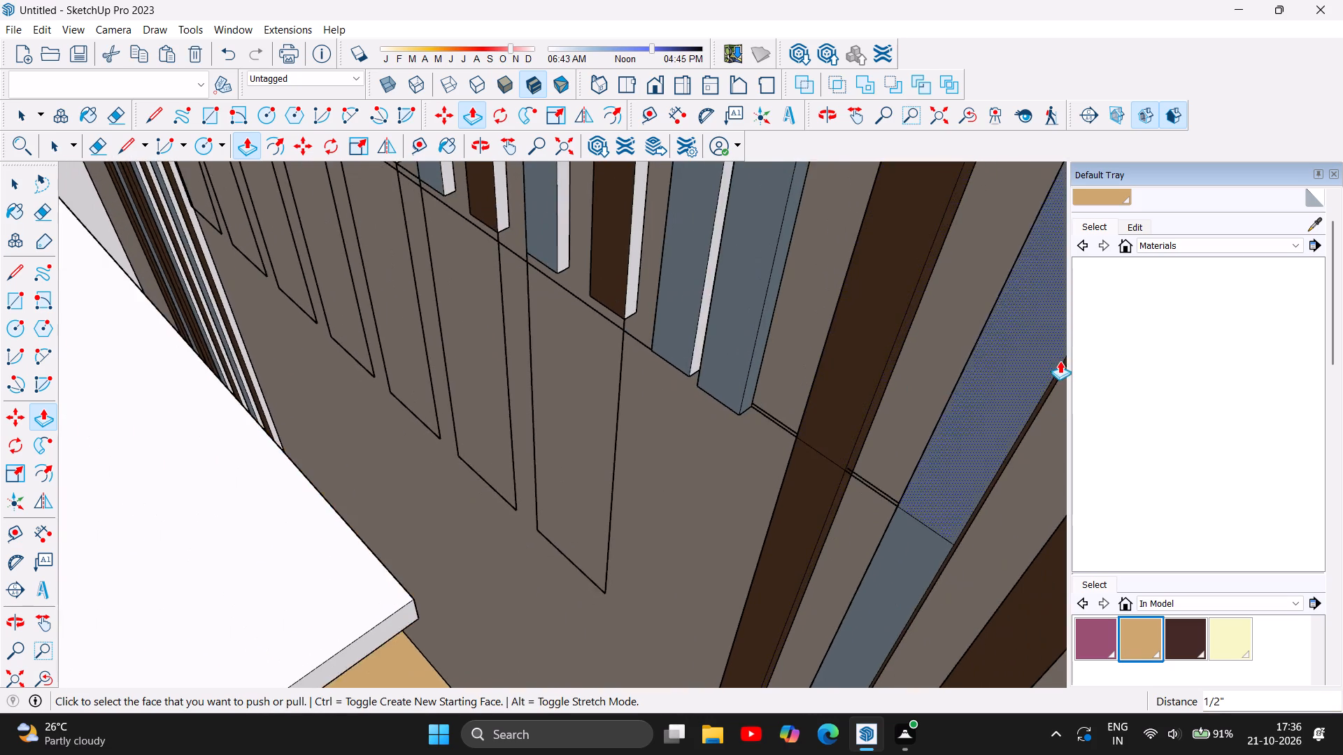
scroll(1060, 361, "down", 7)
scroll(516, 337, "down", 5)
scroll(569, 373, "down", 5)
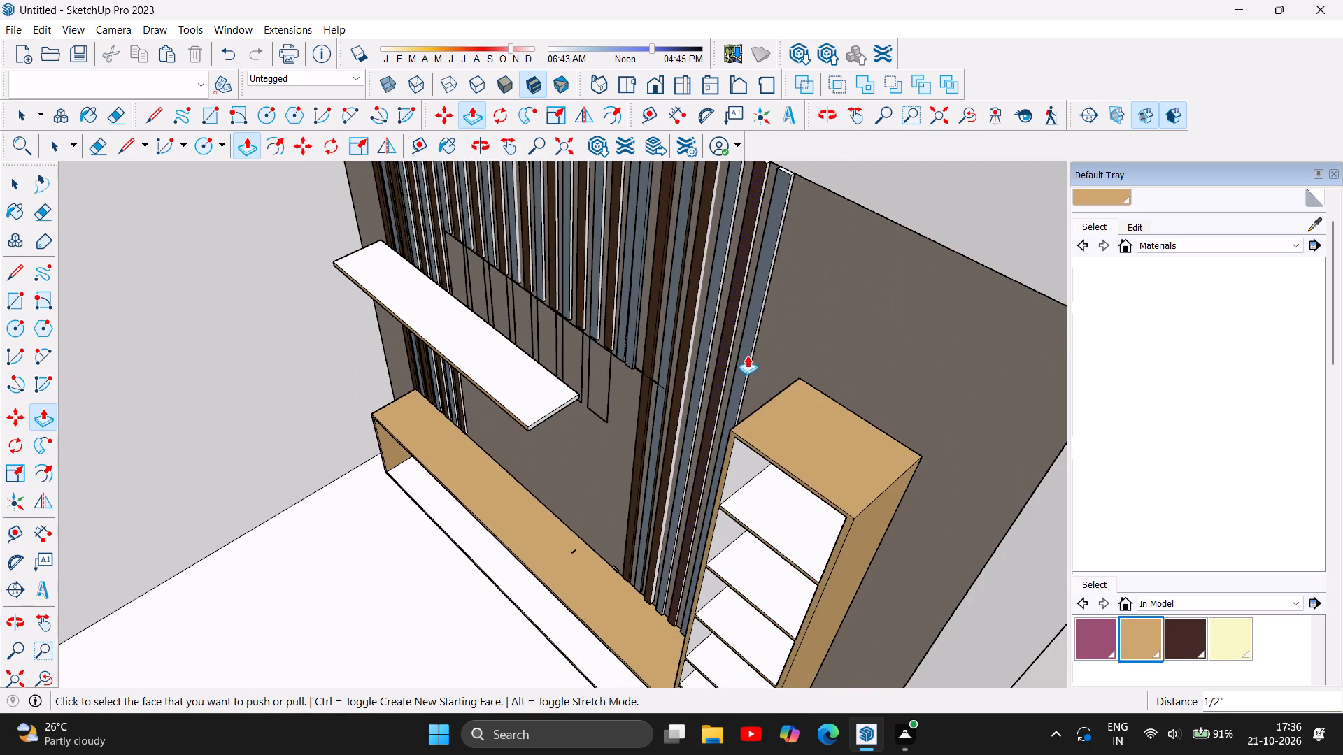
scroll(692, 300, "up", 18)
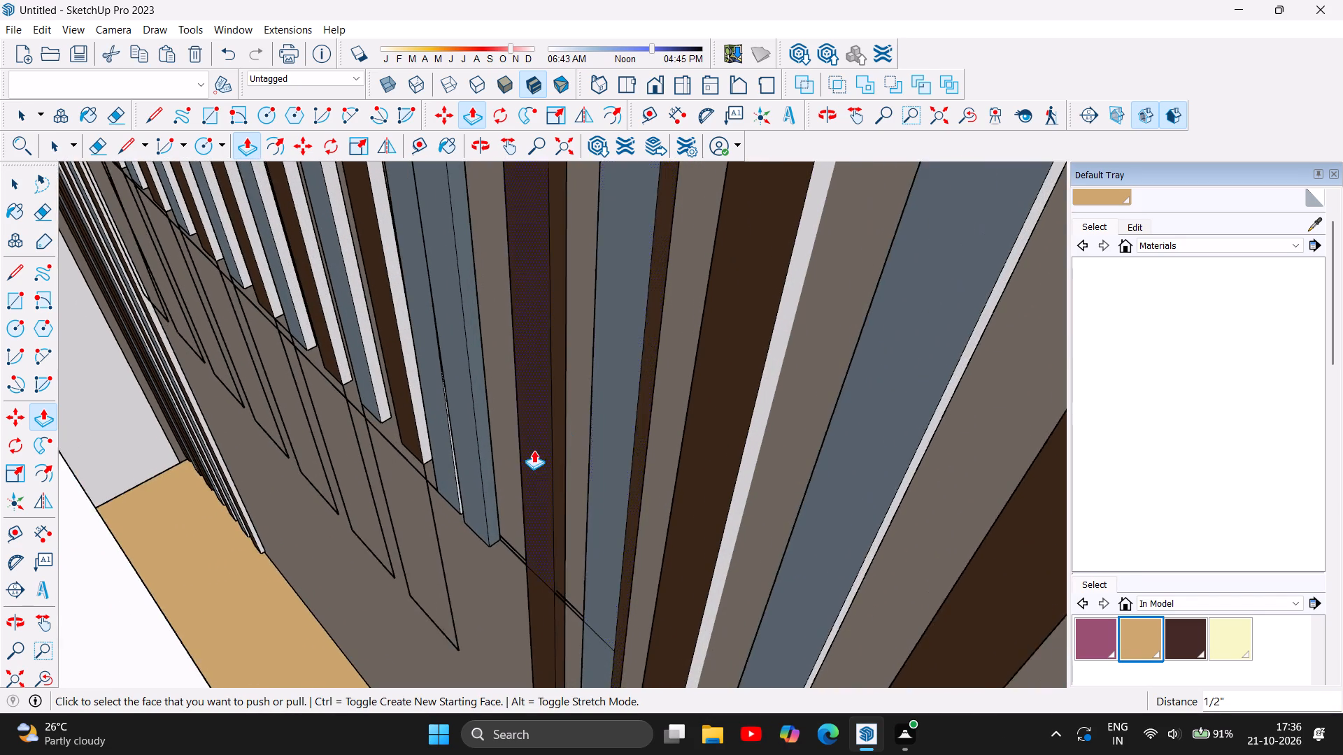
scroll(534, 450, "up", 3)
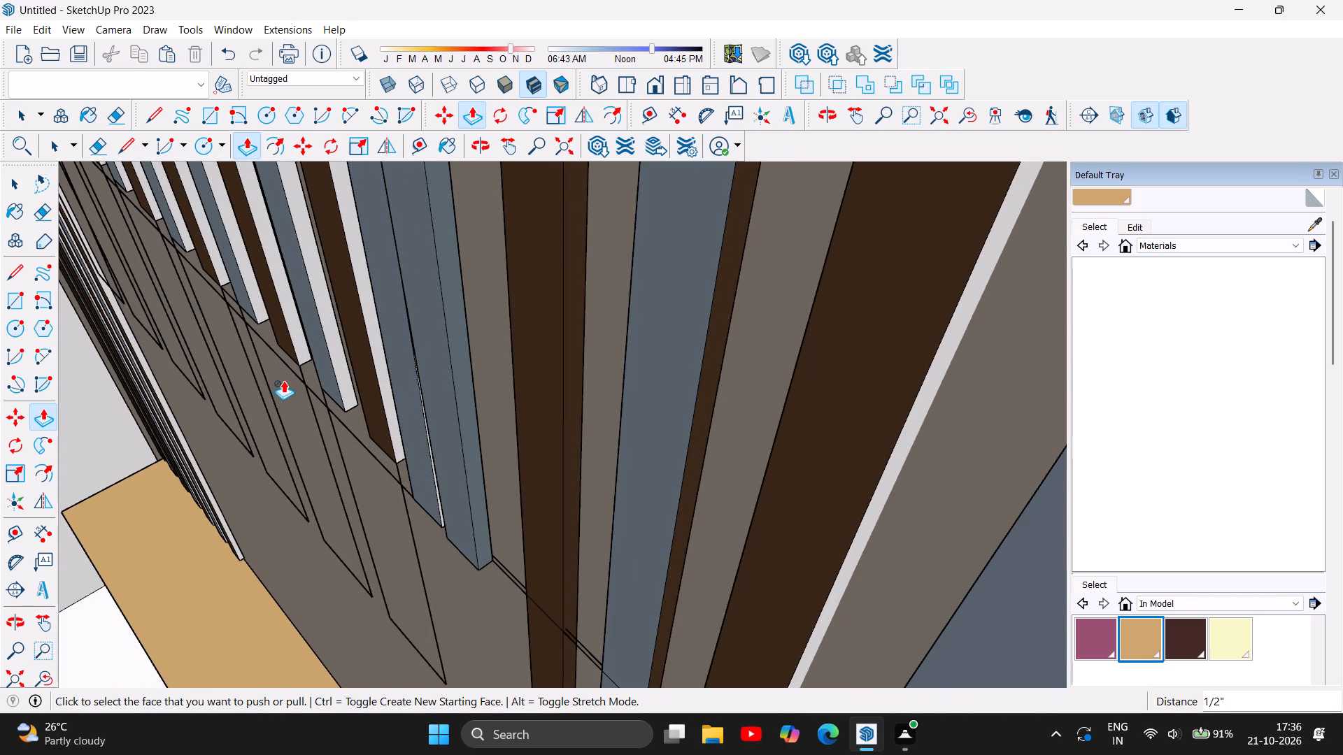
scroll(283, 380, "down", 10)
scroll(734, 411, "down", 5)
scroll(881, 471, "down", 5)
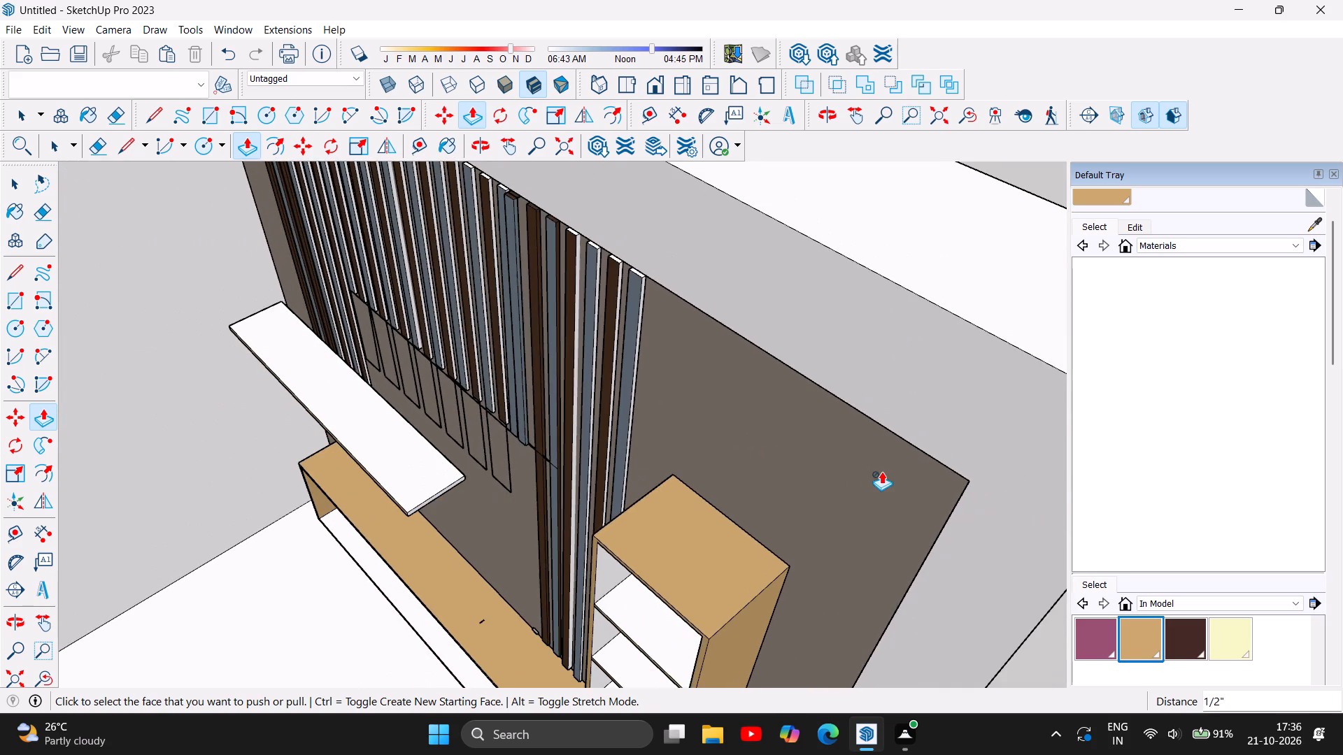
scroll(762, 426, "down", 5)
scroll(627, 234, "up", 5)
right_click(613, 292)
scroll(609, 293, "up", 5)
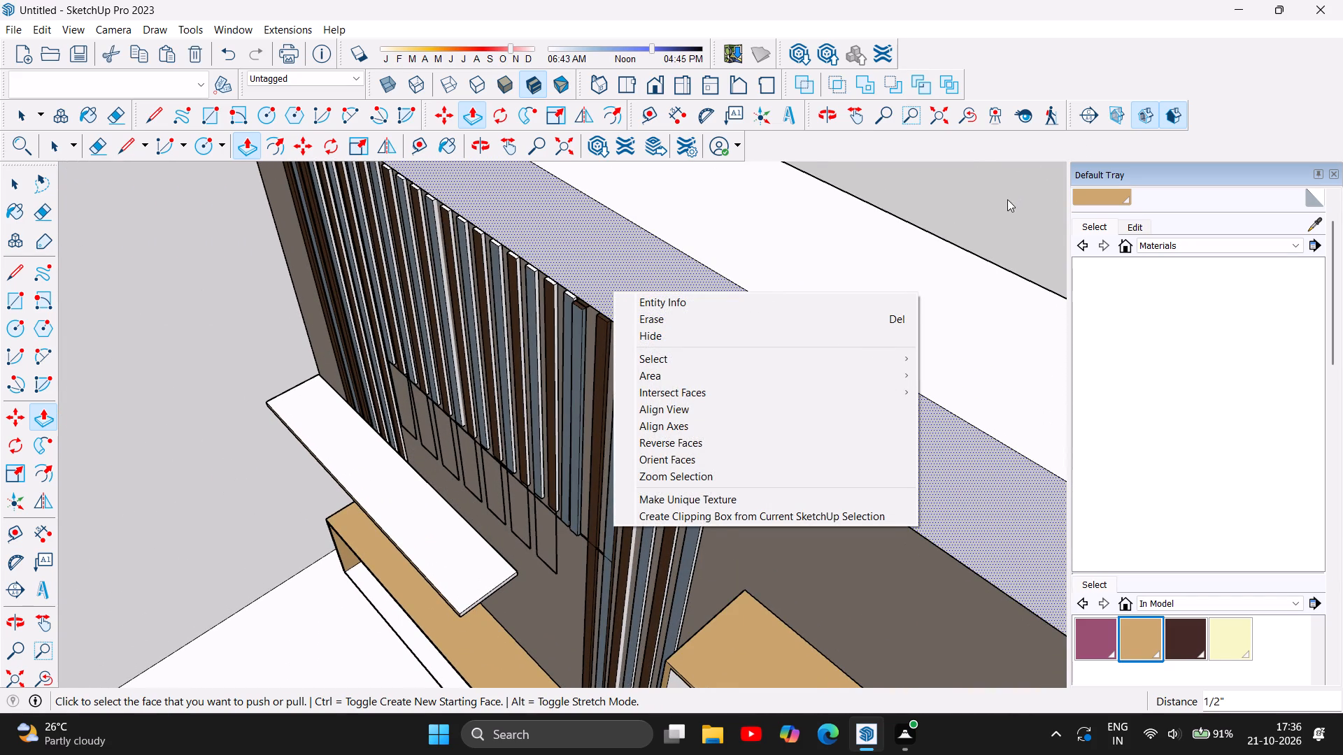
key("Escape")
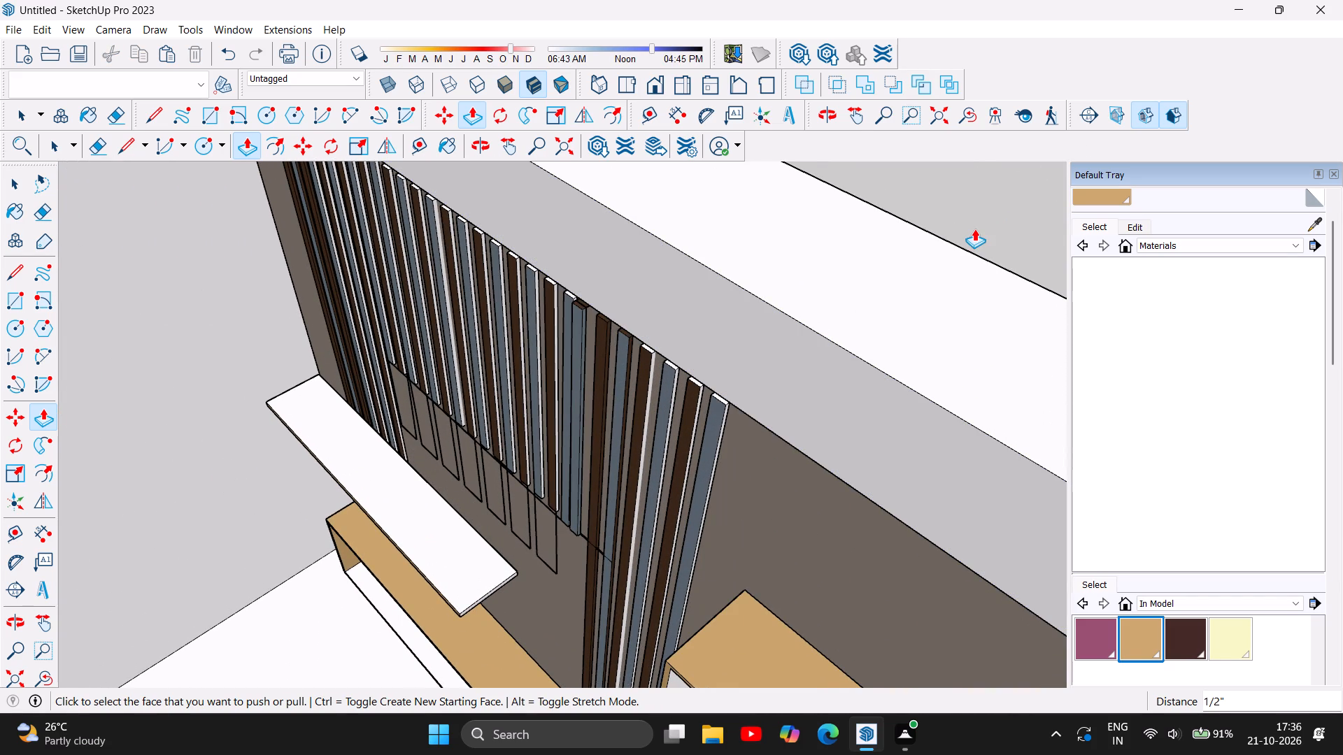
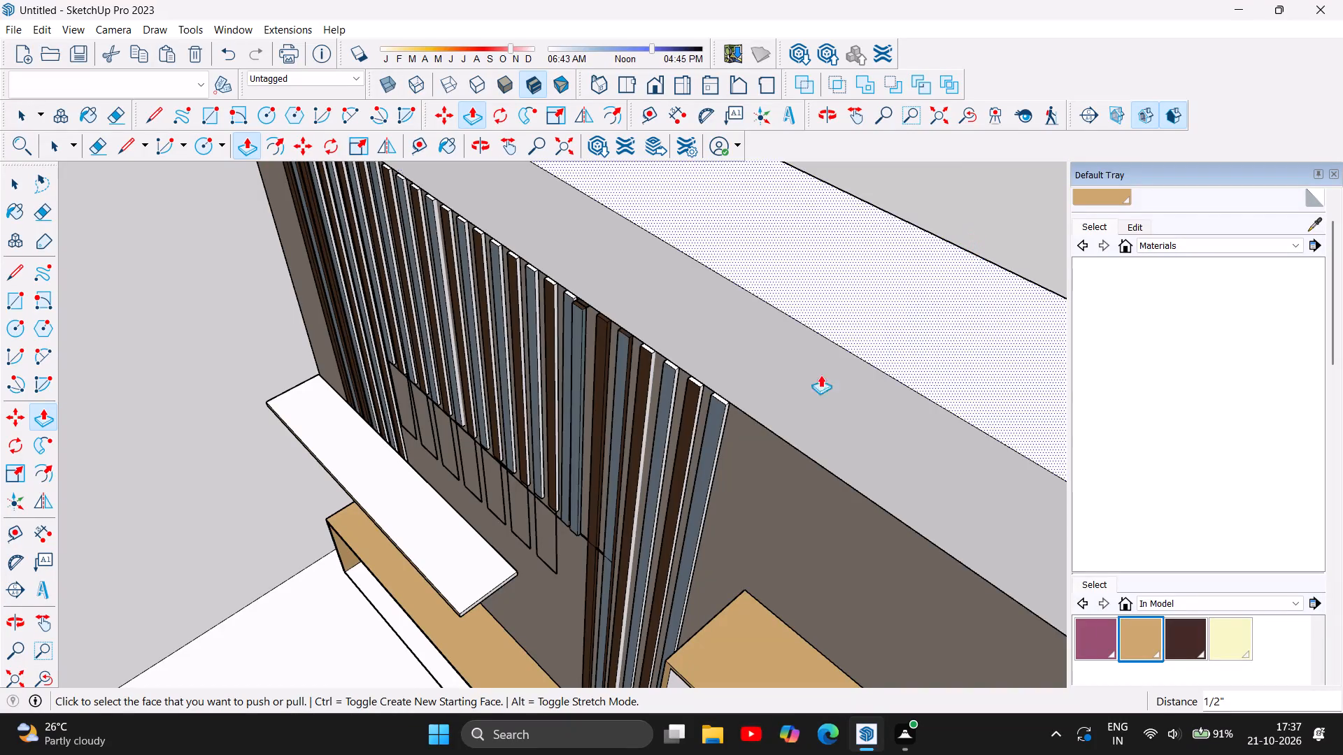
Undo the last Push/Pull on the front face of the trimmed blue-grey slat beside the long brown slat.
scroll(599, 289, "up", 3)
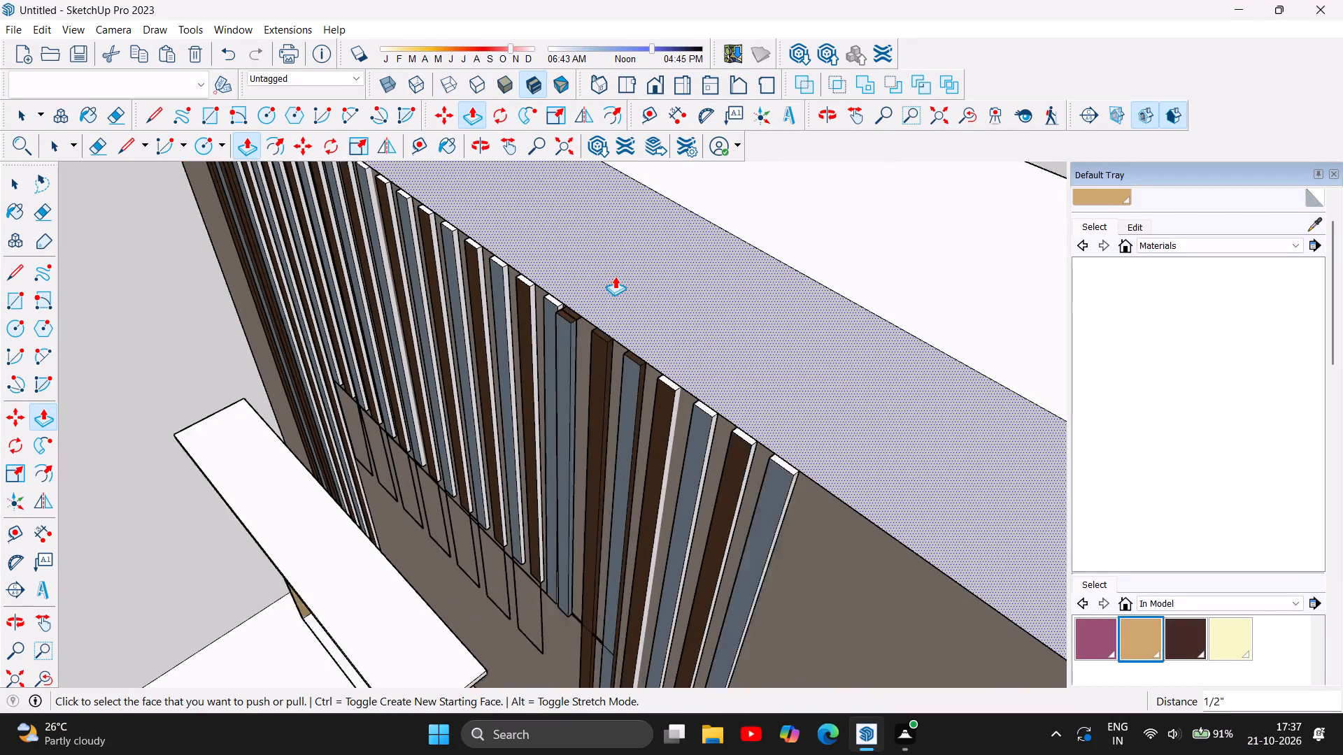
scroll(615, 276, "up", 3)
scroll(590, 359, "up", 6)
scroll(581, 367, "down", 5)
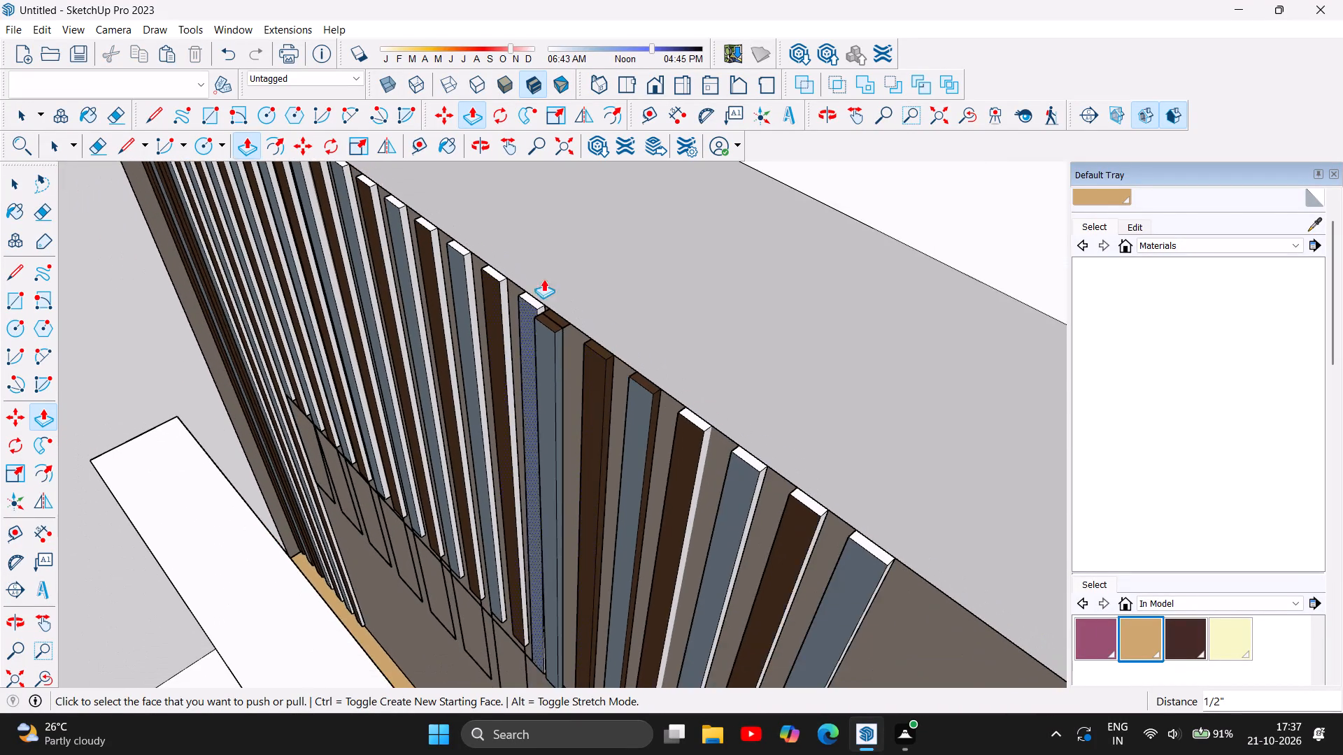
scroll(548, 272, "up", 6)
scroll(562, 369, "up", 12)
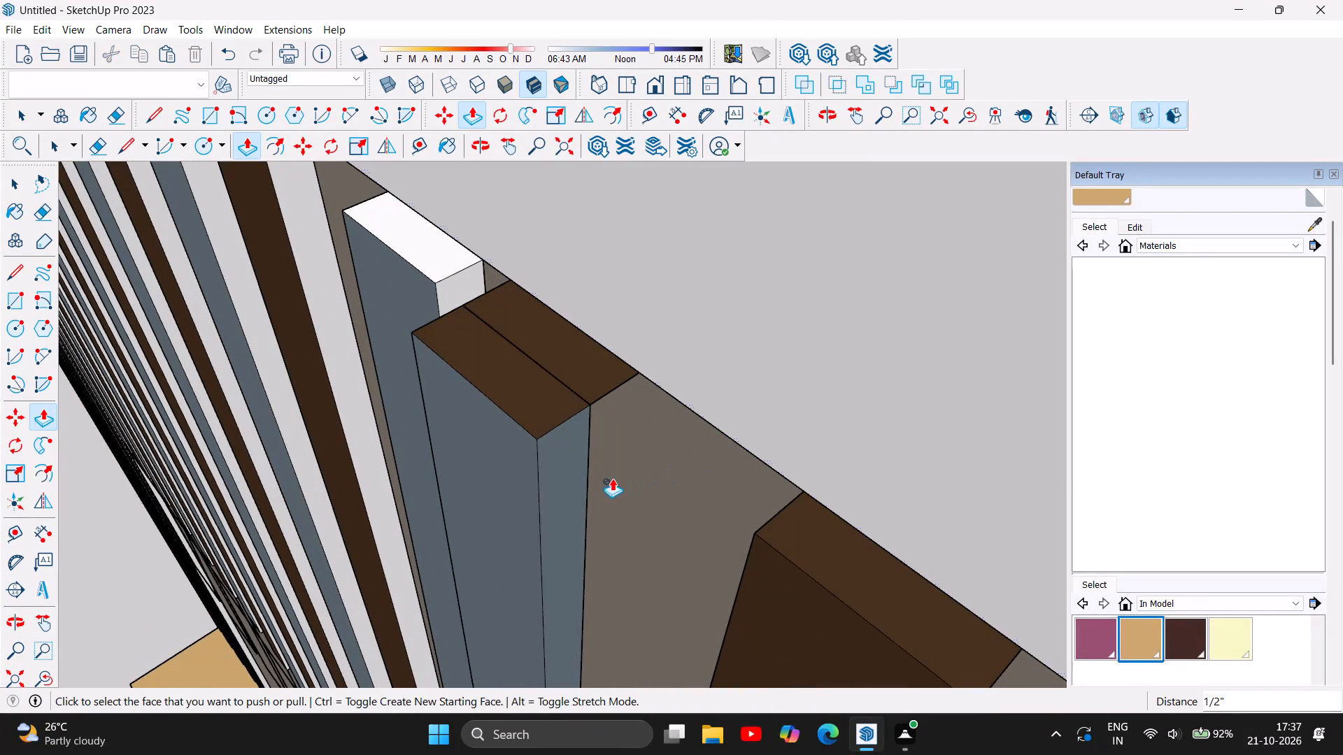
scroll(781, 250, "down", 8)
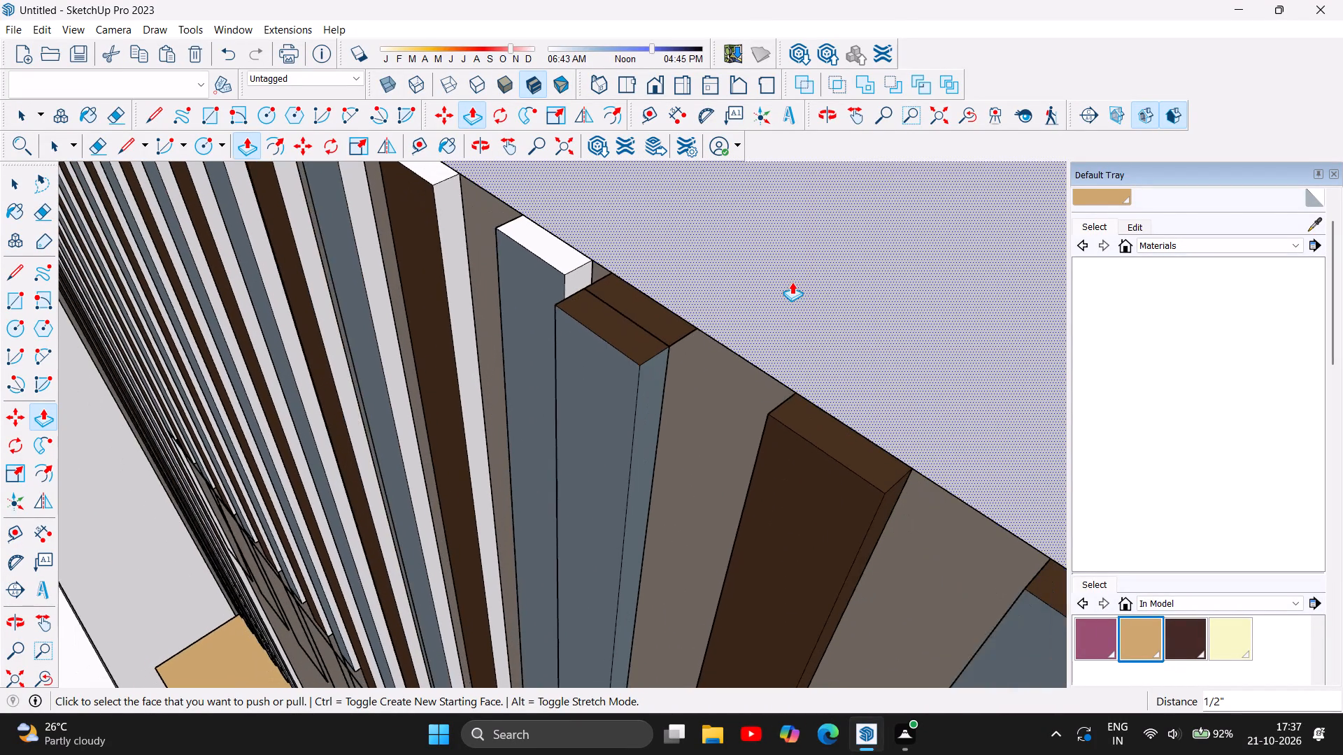
scroll(792, 282, "down", 2)
scroll(679, 327, "down", 5)
scroll(577, 385, "up", 5)
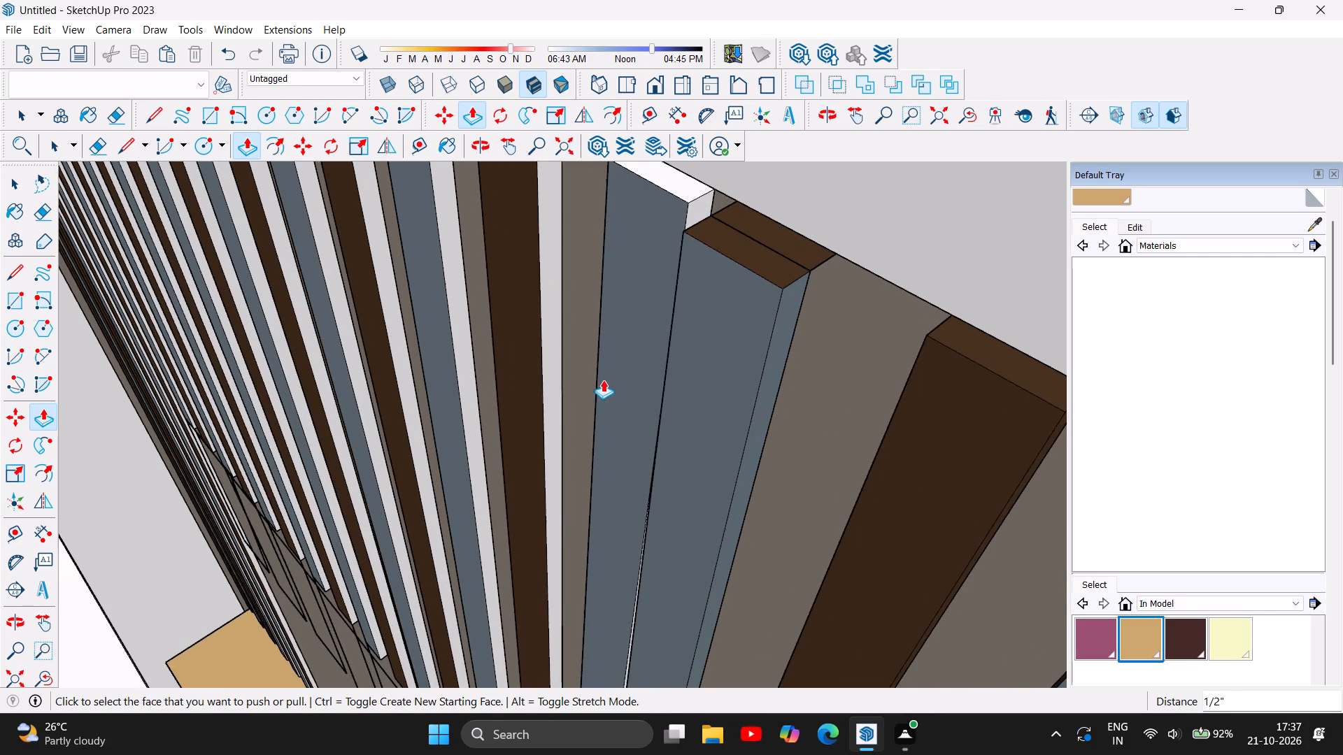
key("ctrl+z")
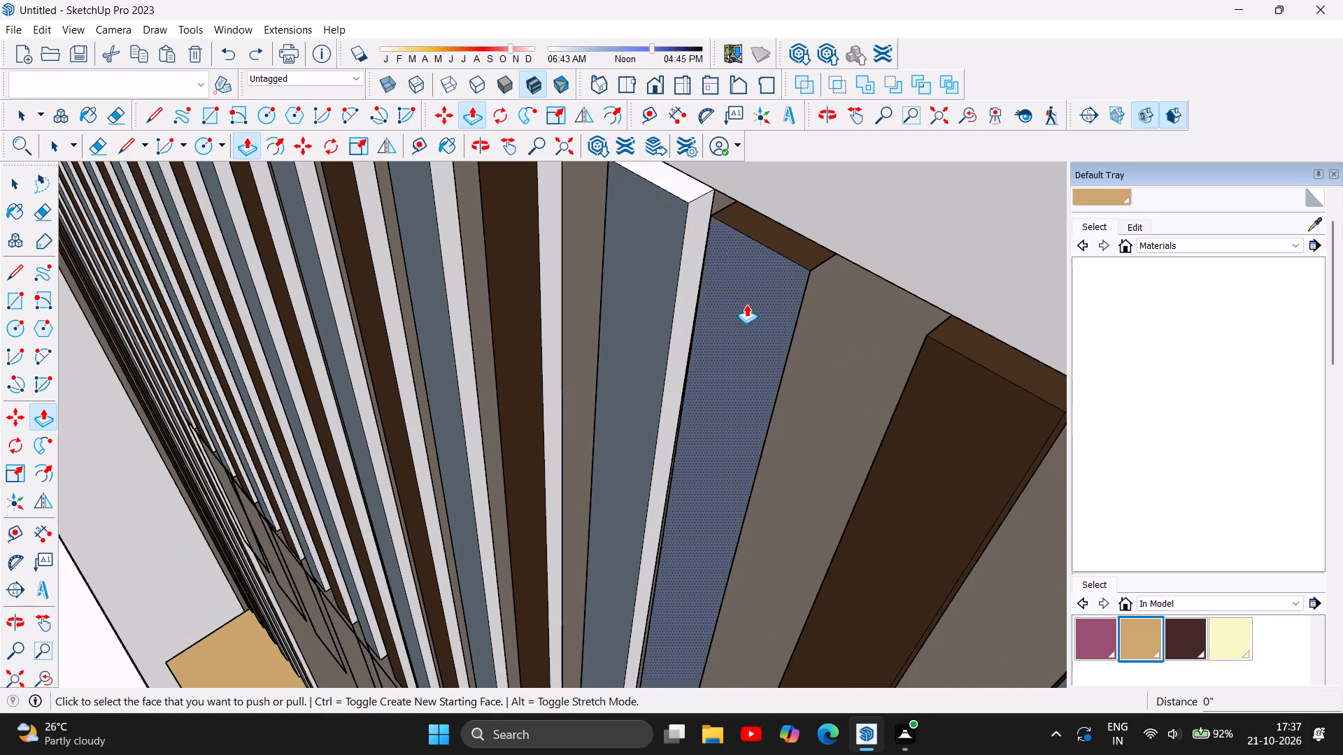
Examine the lower end of the trimmed blue-grey slat and how it meets the wall and its neighbours.
scroll(695, 292, "down", 3)
scroll(775, 383, "up", 5)
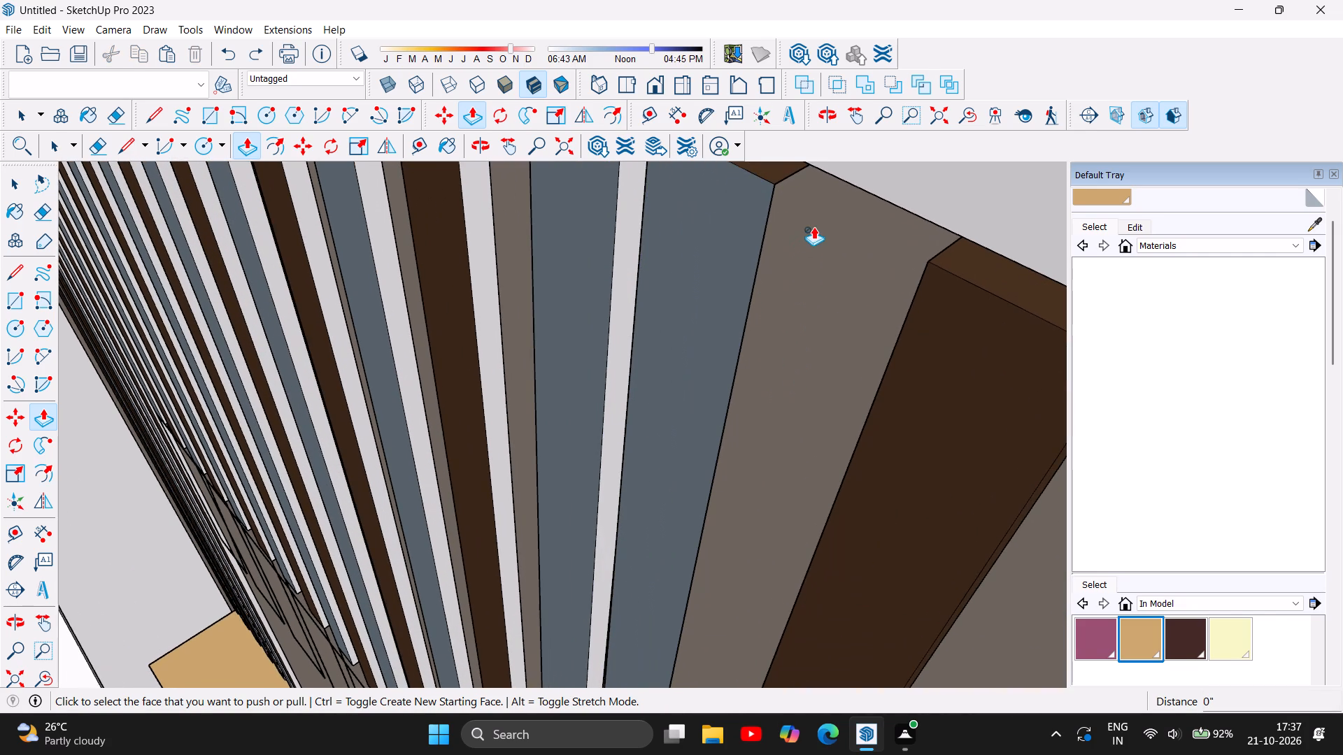
scroll(705, 184, "down", 15)
scroll(706, 182, "down", 6)
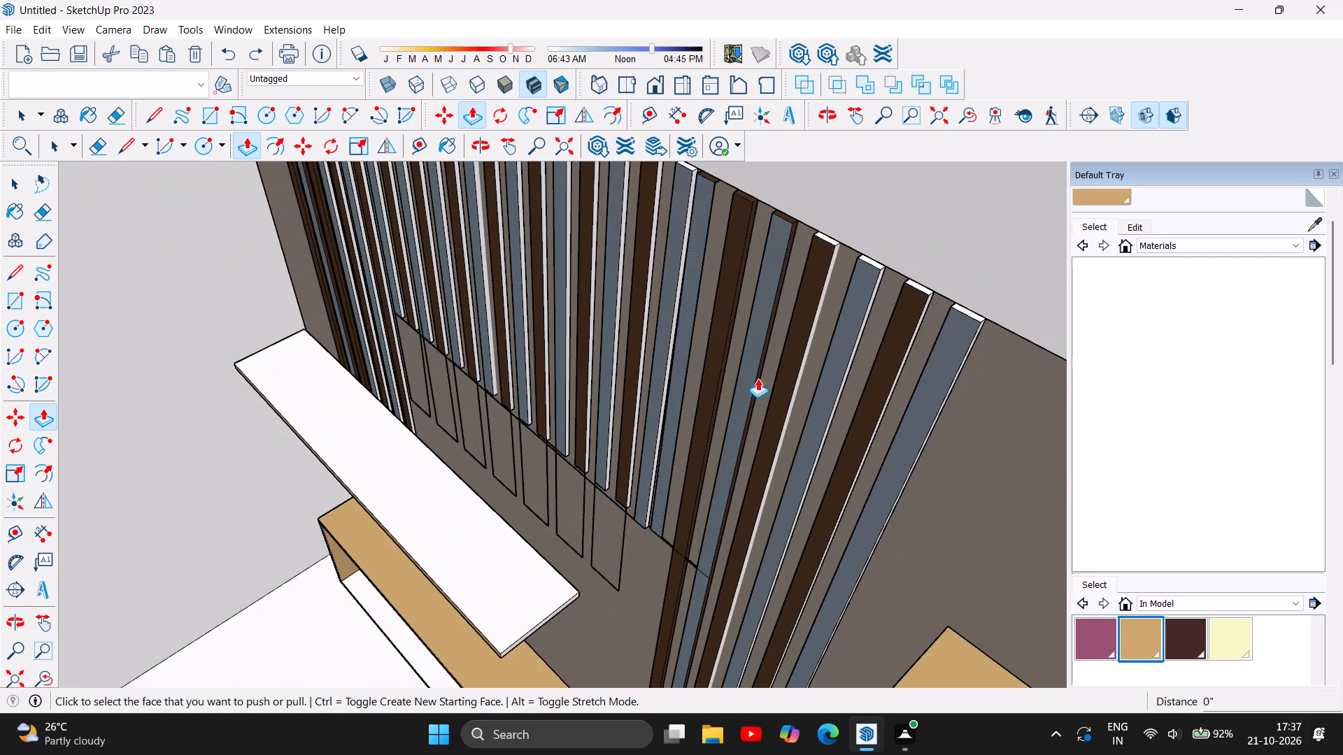
scroll(716, 439, "up", 20)
scroll(639, 546, "up", 6)
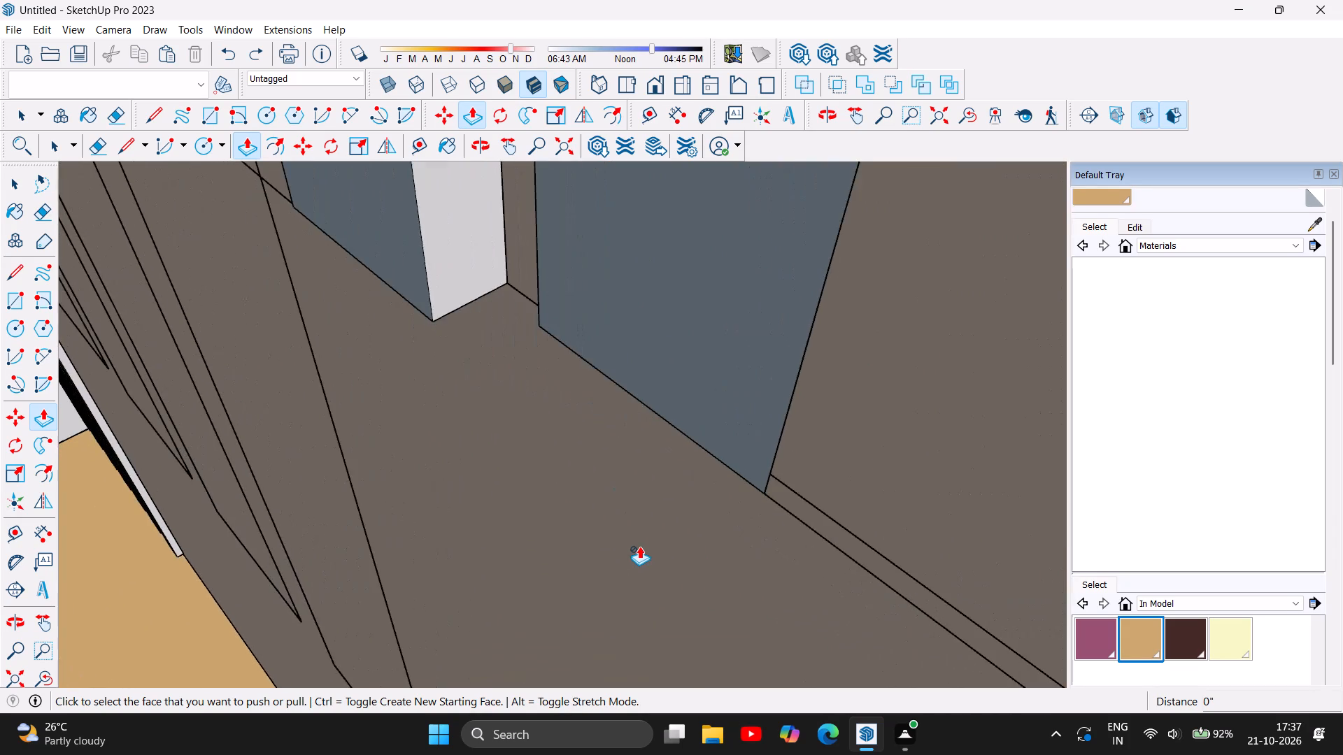
scroll(578, 546, "down", 17)
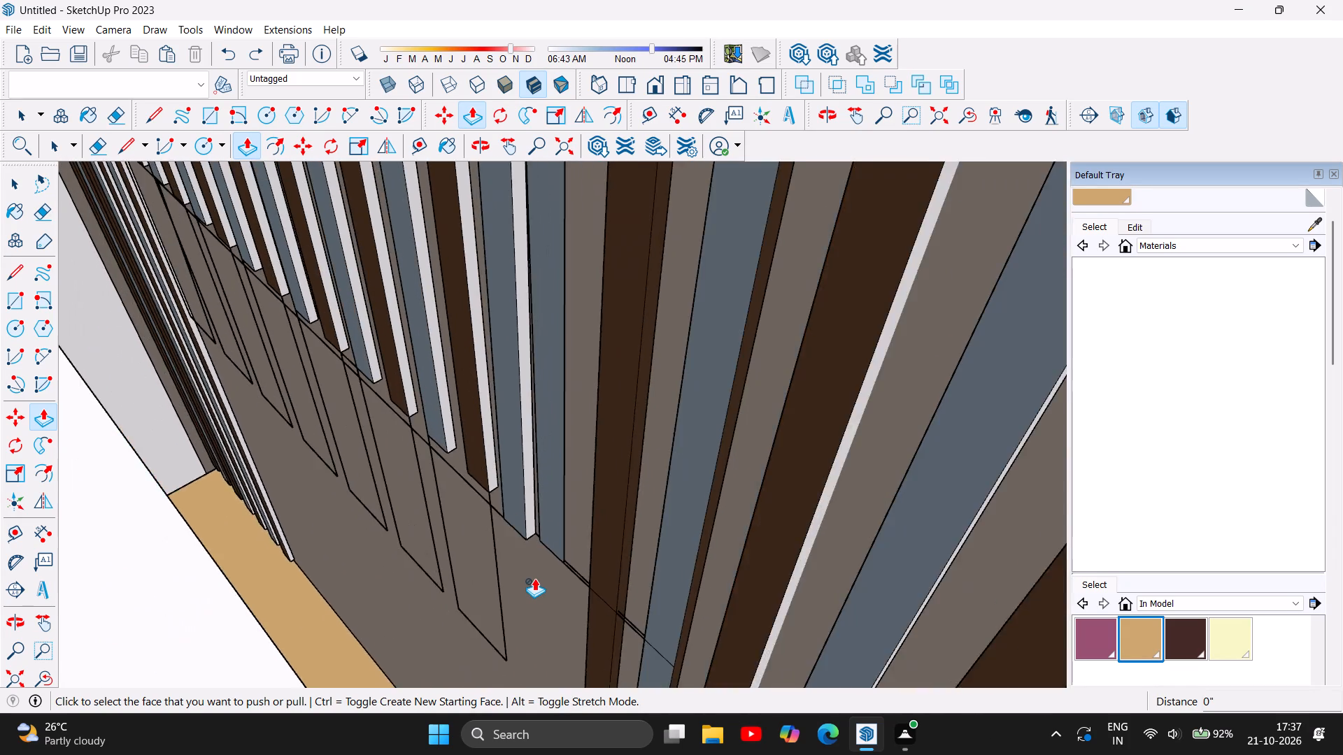
scroll(534, 578, "down", 13)
Draw a vertical line about 3' 2 3/16" long from the trimmed blue-grey slat's upper wall-side corner to its lower end, closing the side face.
scroll(545, 410, "up", 5)
scroll(546, 338, "up", 6)
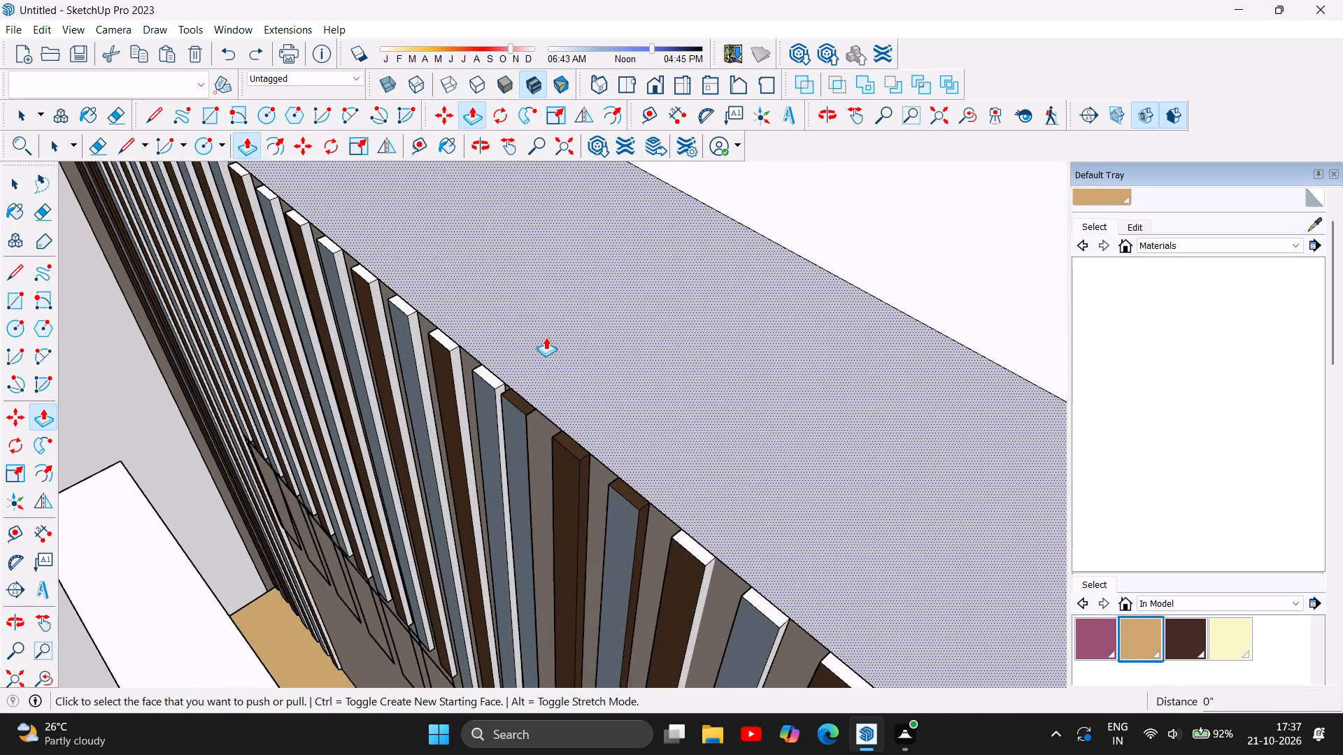
scroll(508, 407, "up", 14)
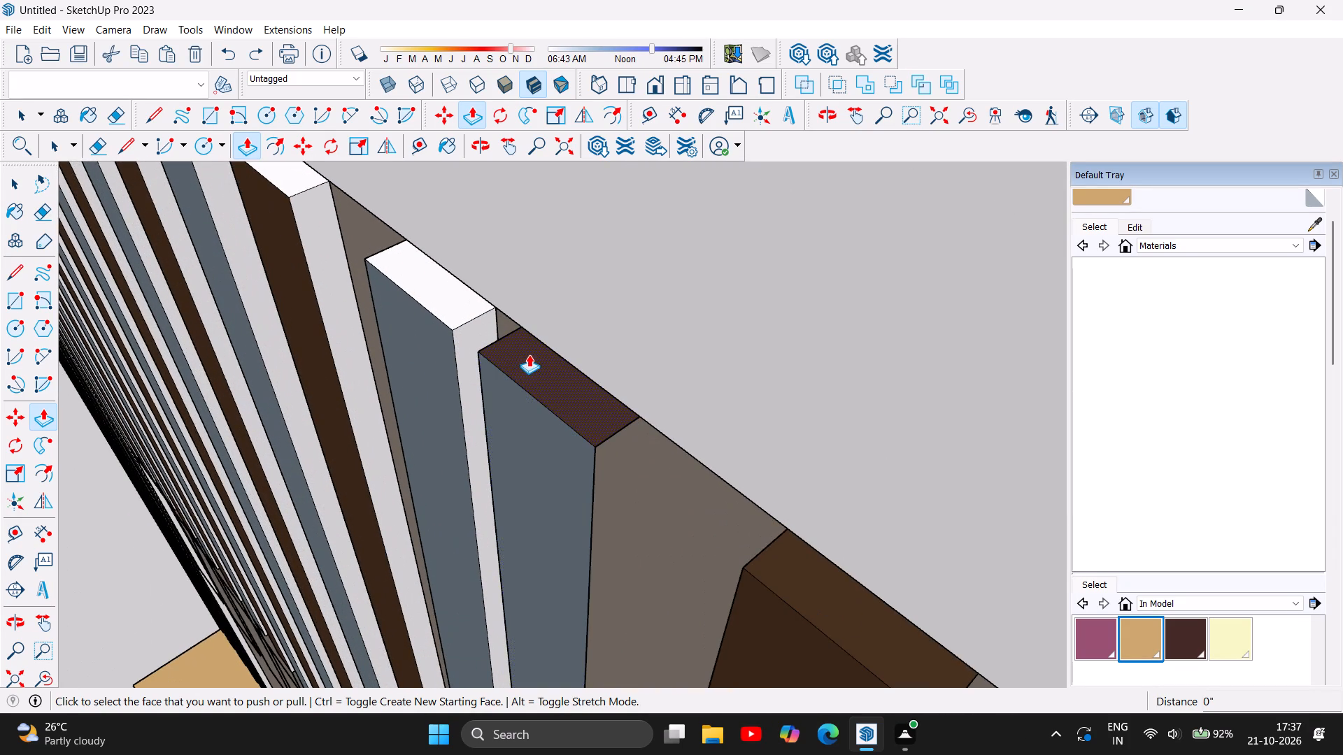
double_click(16, 274)
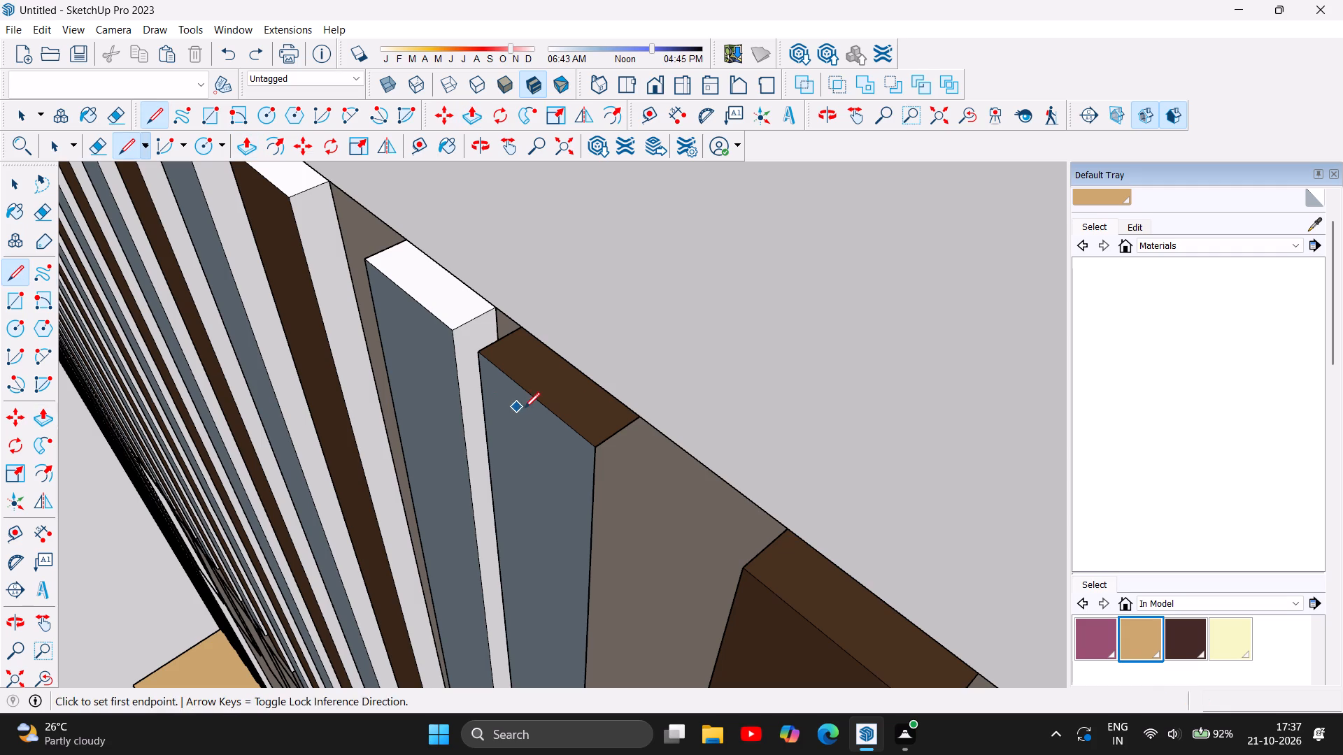
left_click(638, 415)
scroll(649, 494, "down", 13)
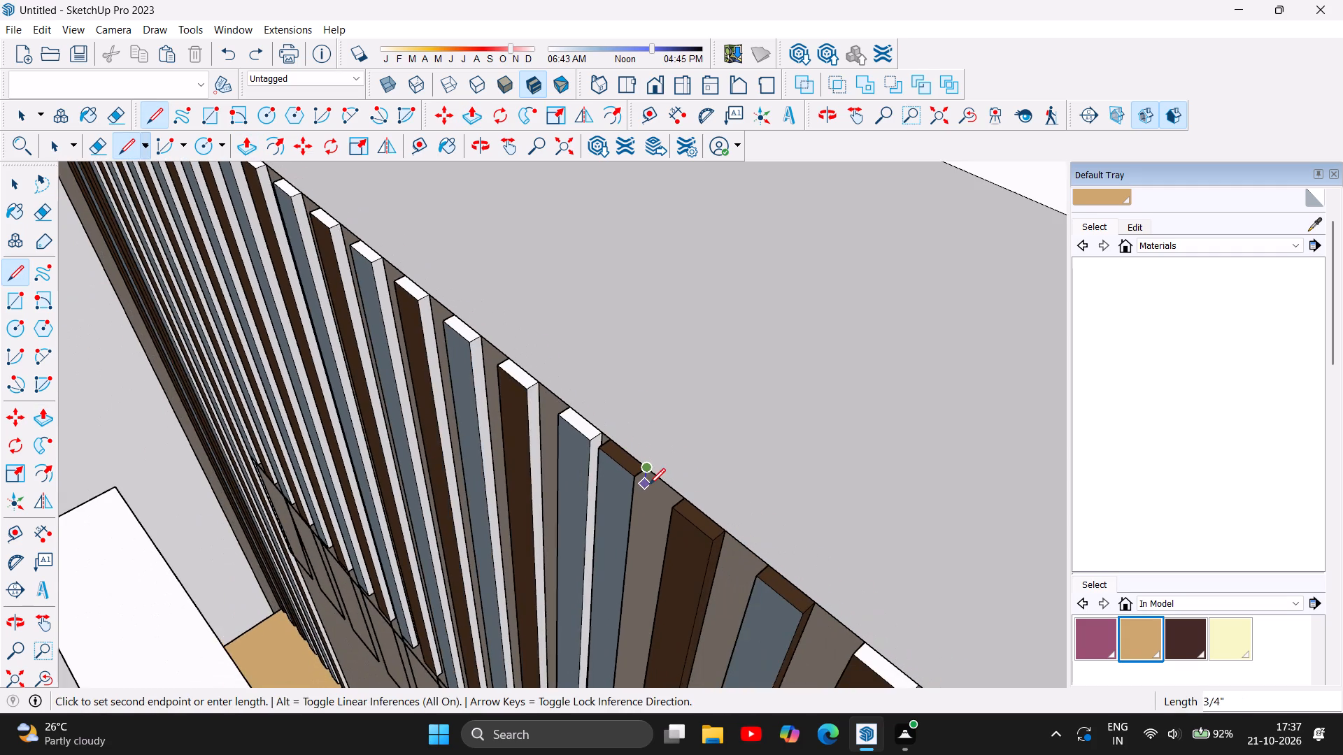
scroll(649, 483, "down", 7)
scroll(644, 624, "up", 3)
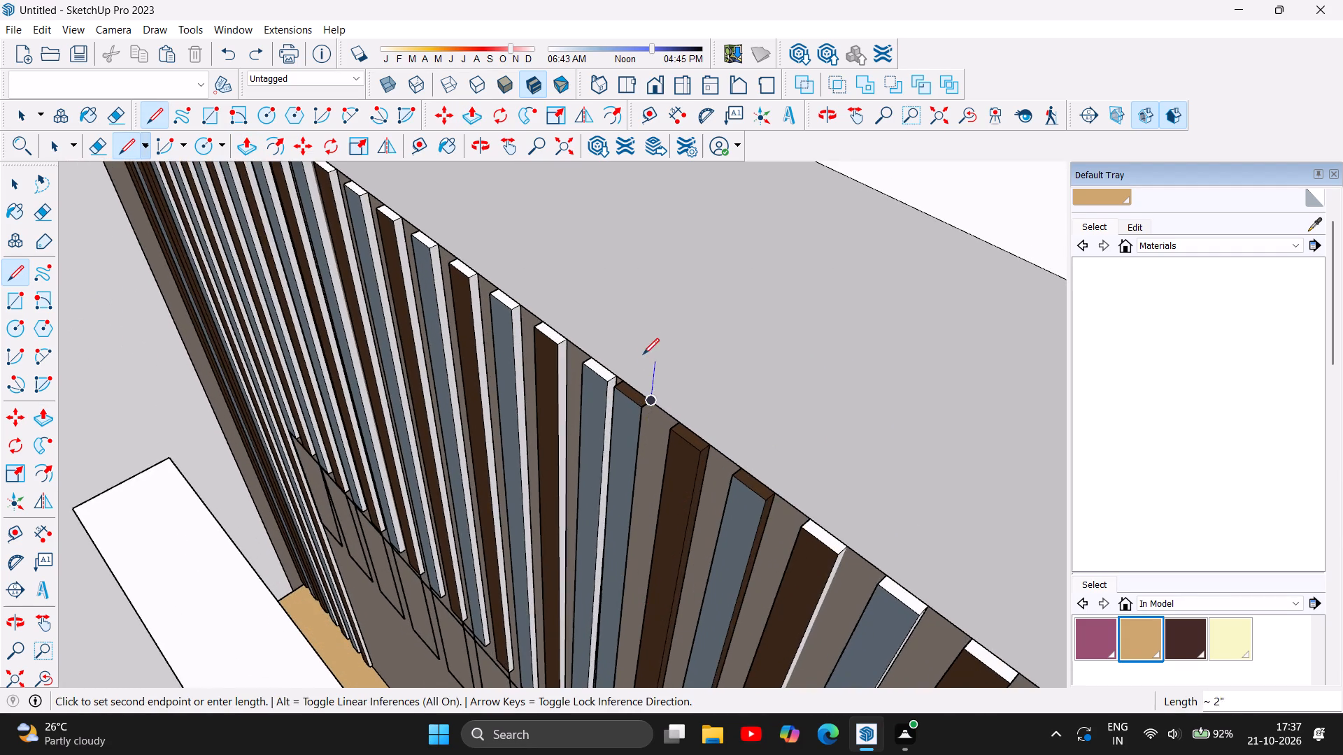
scroll(643, 350, "down", 12)
scroll(633, 563, "up", 9)
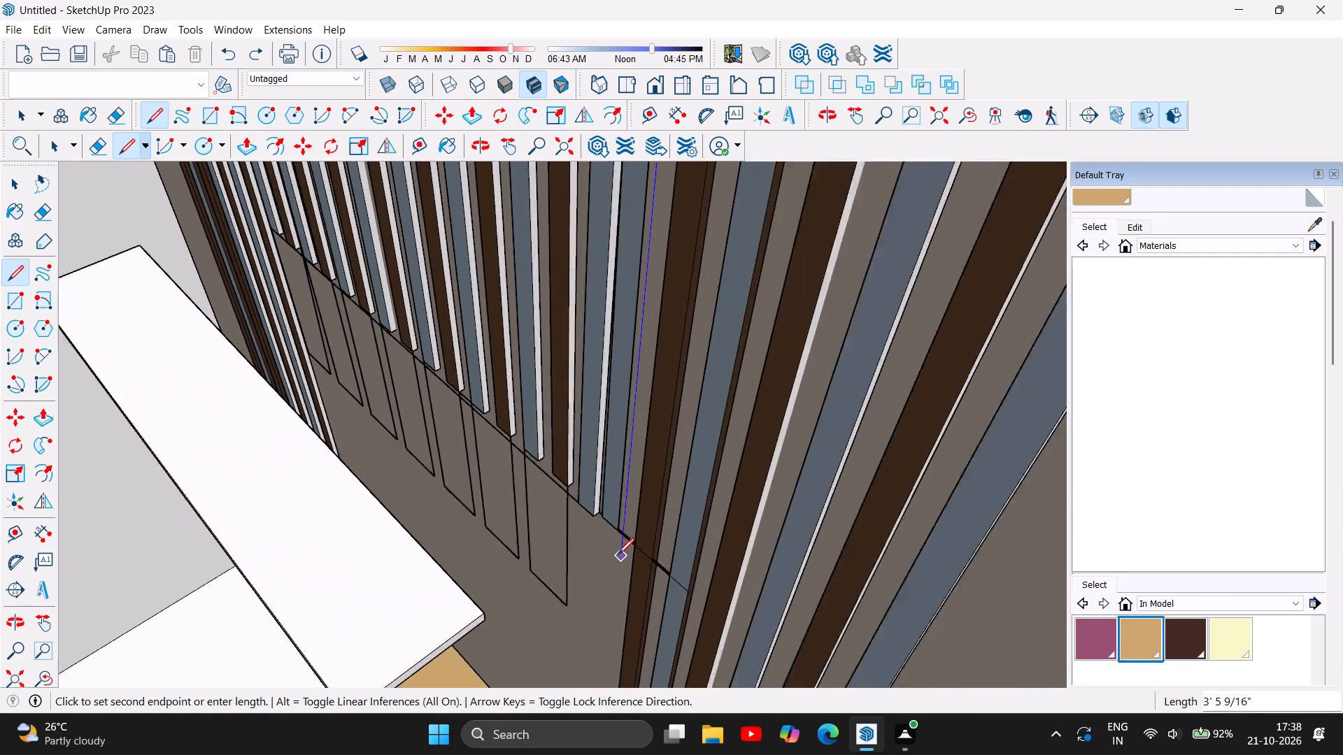
scroll(618, 554, "up", 15)
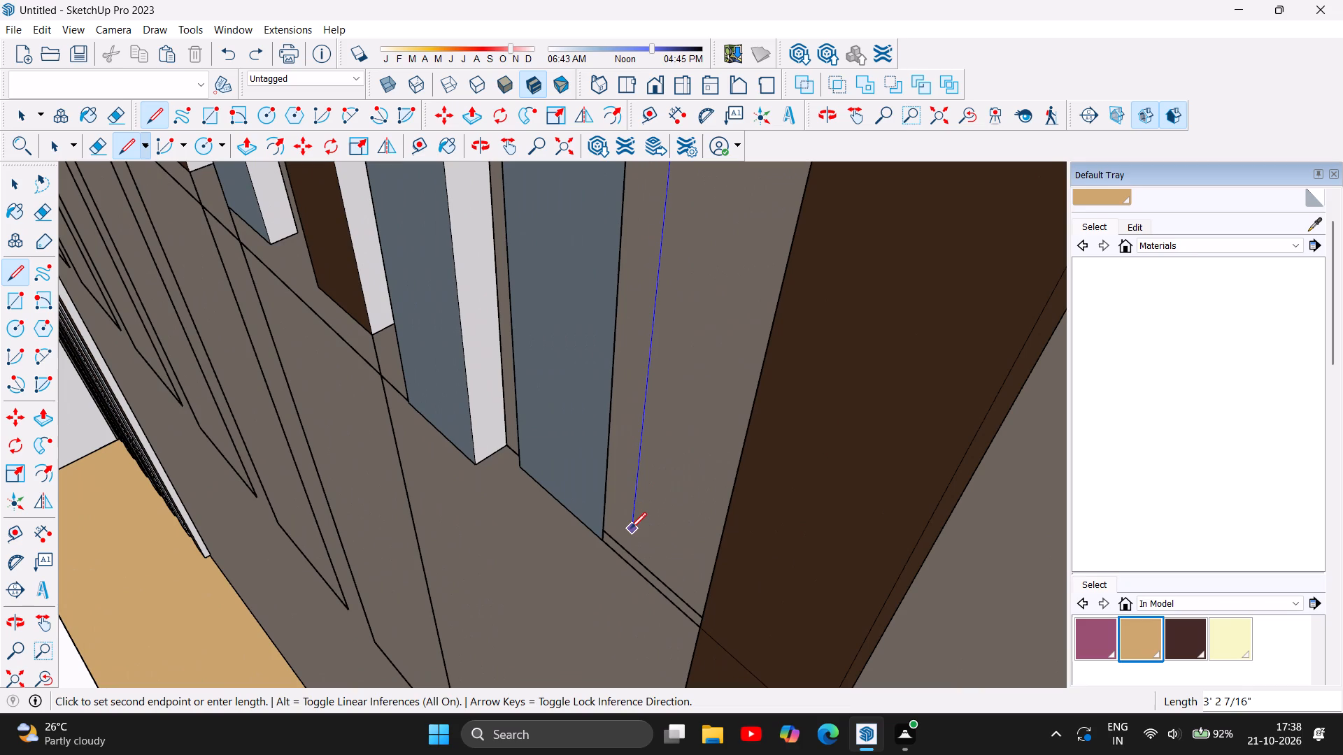
left_click(632, 550)
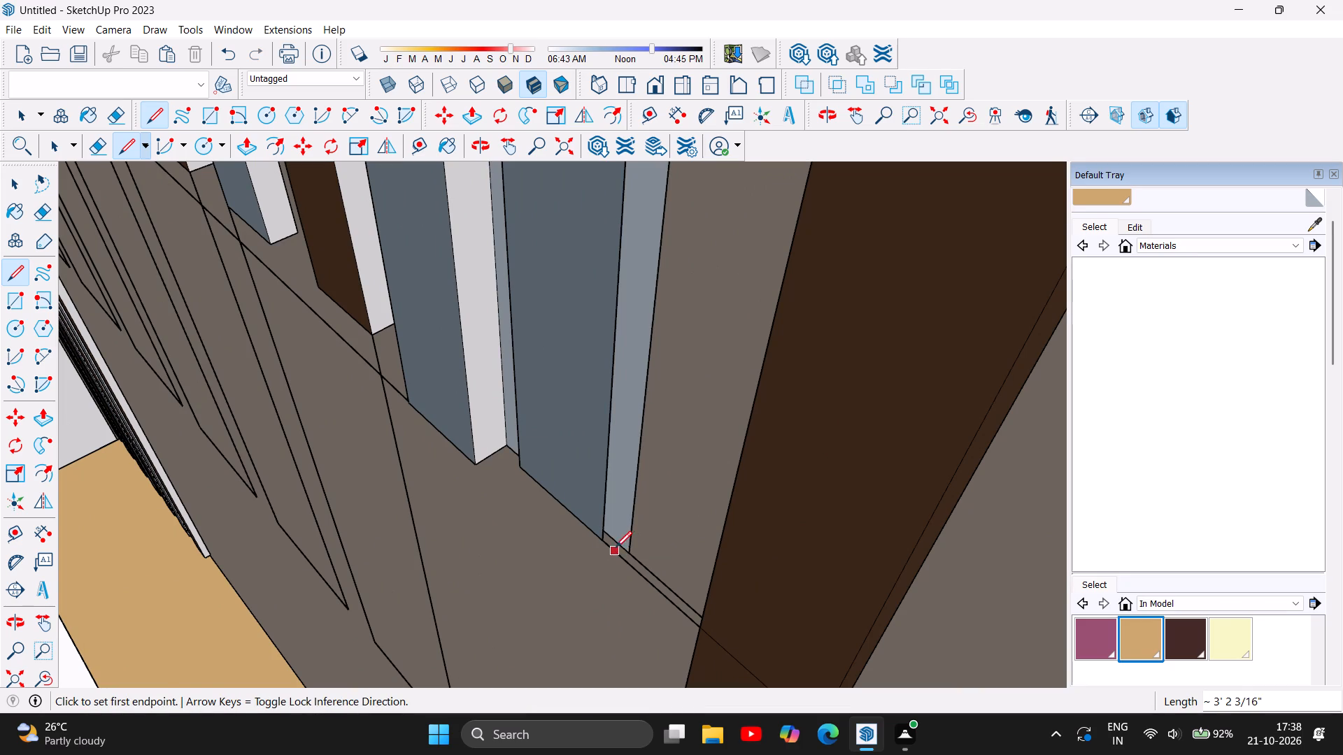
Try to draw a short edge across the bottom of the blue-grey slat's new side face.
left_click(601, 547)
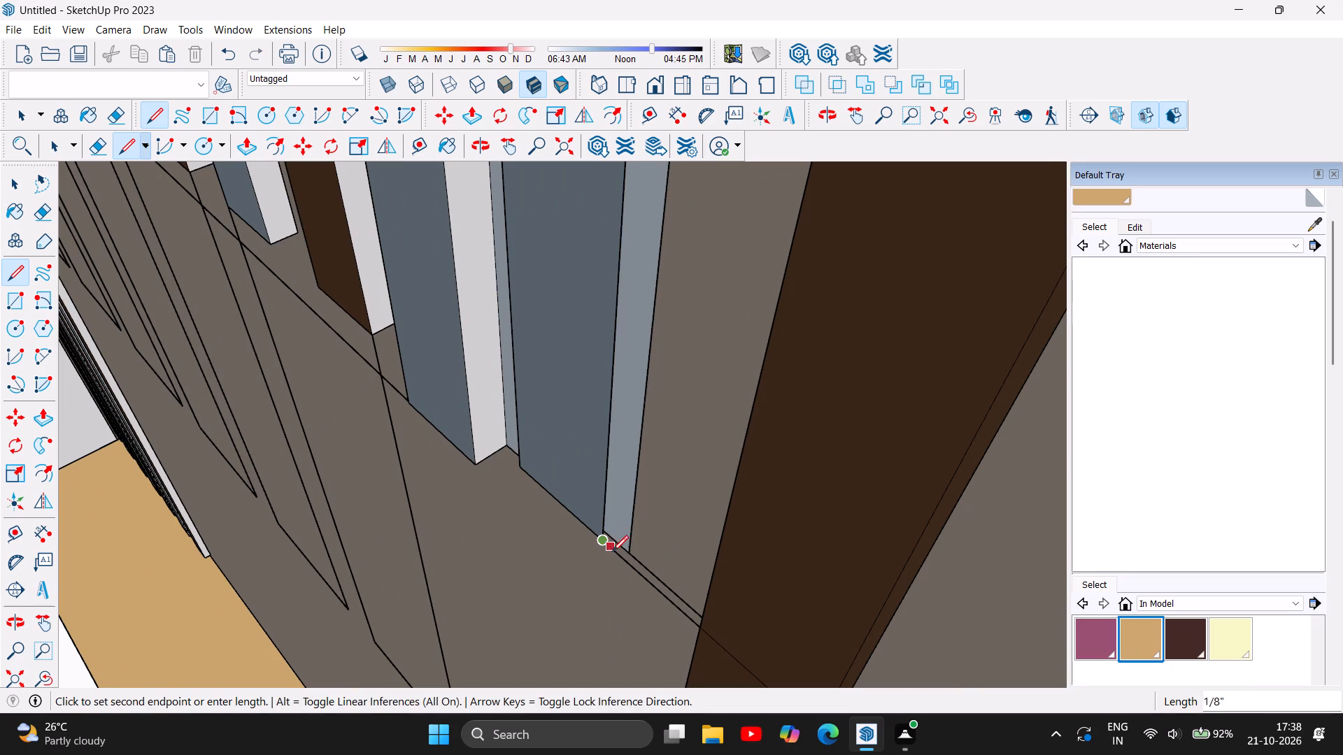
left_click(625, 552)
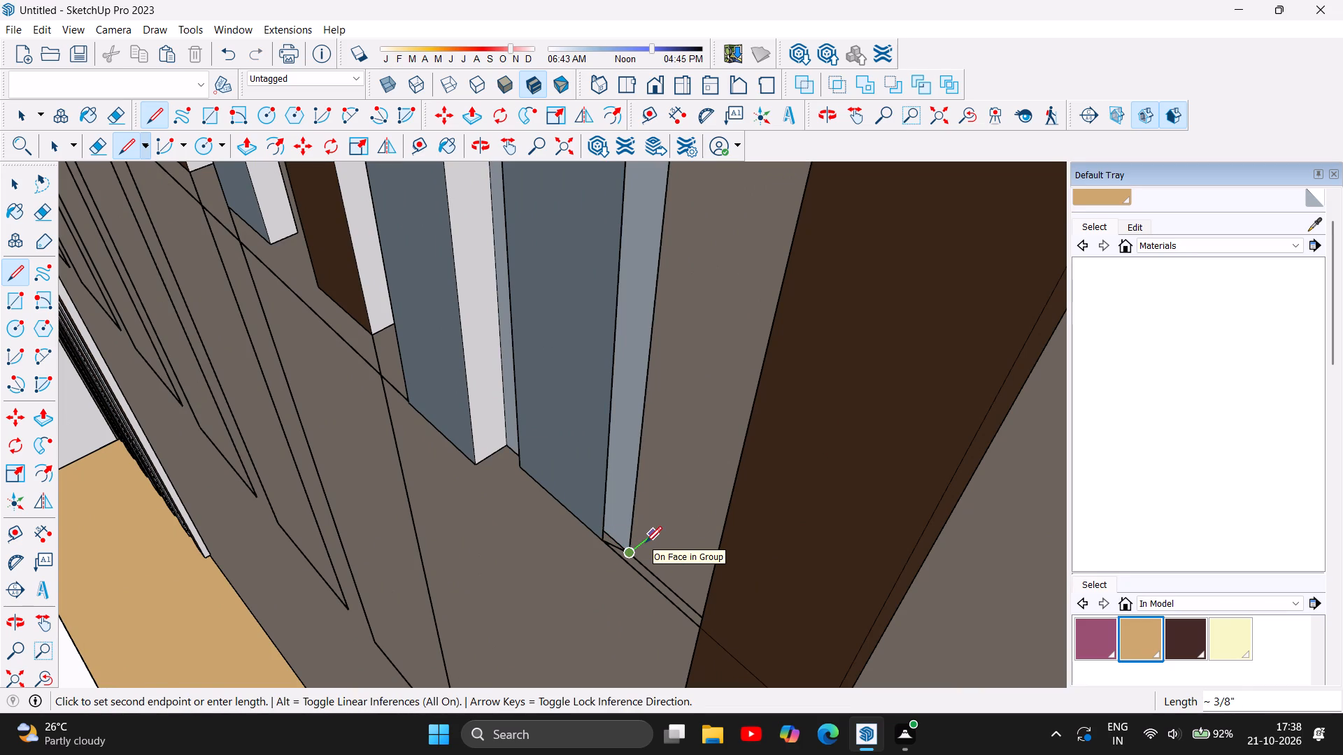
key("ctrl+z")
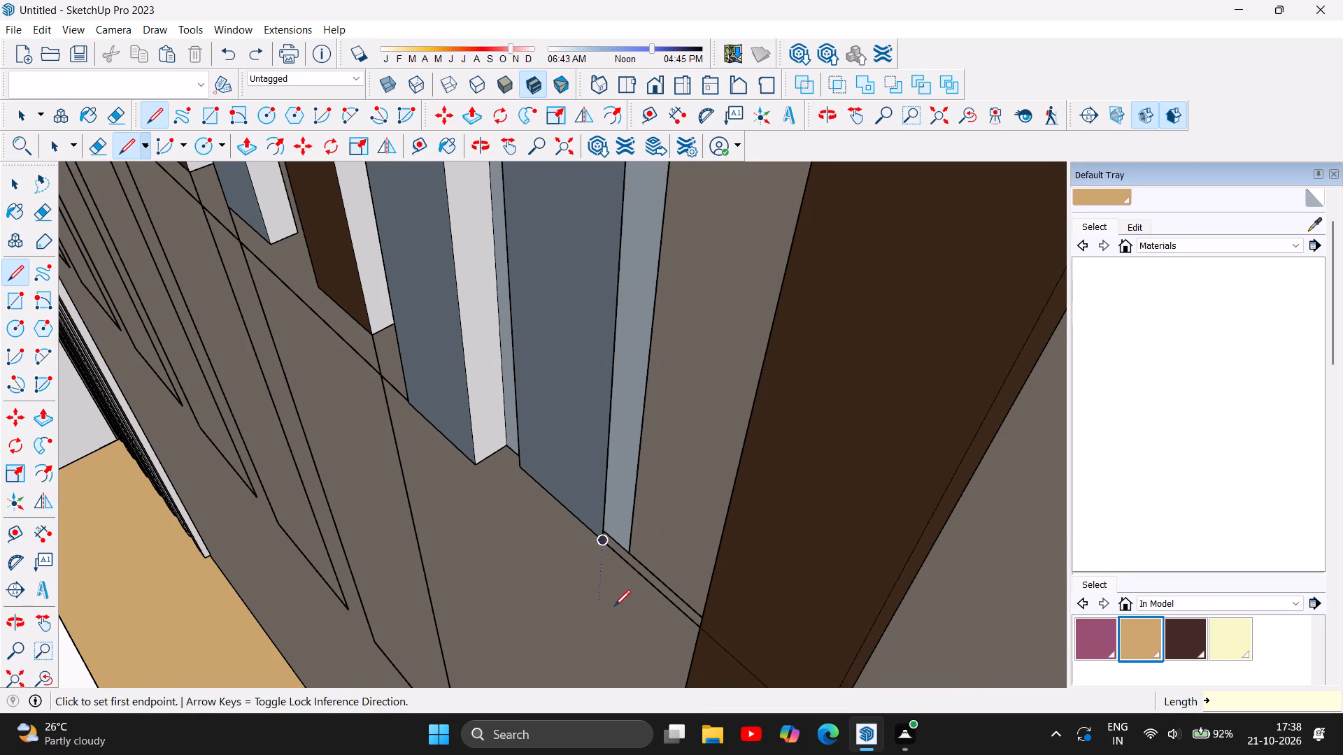
Examine the upper and lower ends of the blue-grey slat's new side face, up close and within the whole wall.
scroll(613, 605, "down", 20)
scroll(613, 605, "down", 4)
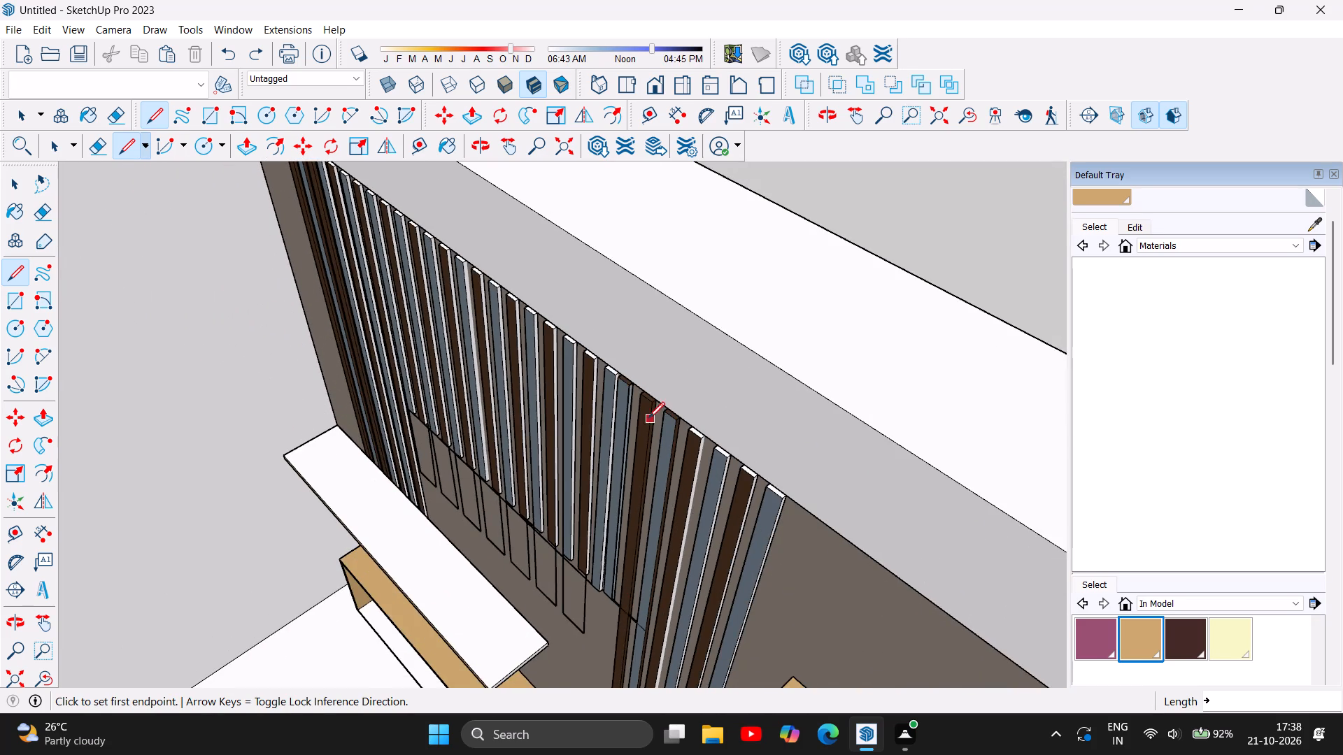
scroll(655, 369, "up", 18)
scroll(616, 377, "up", 9)
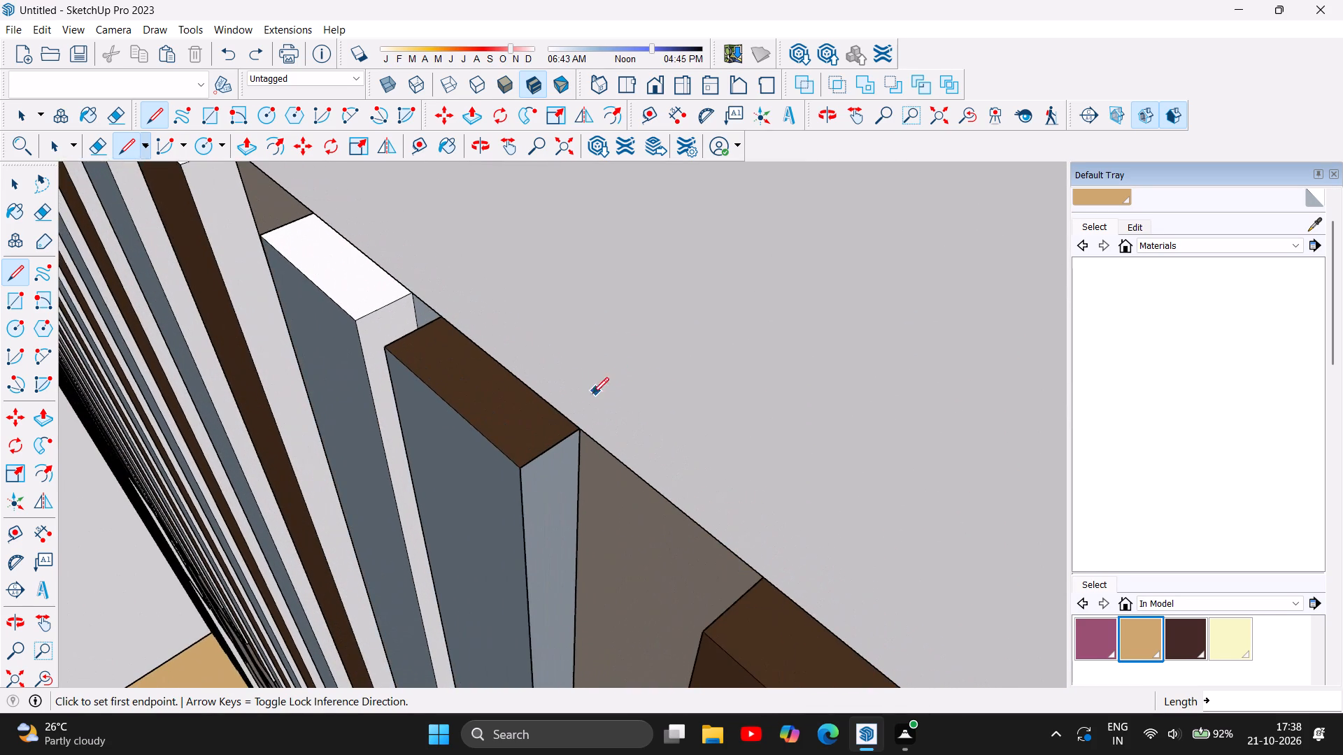
scroll(565, 412, "up", 8)
scroll(567, 441, "down", 19)
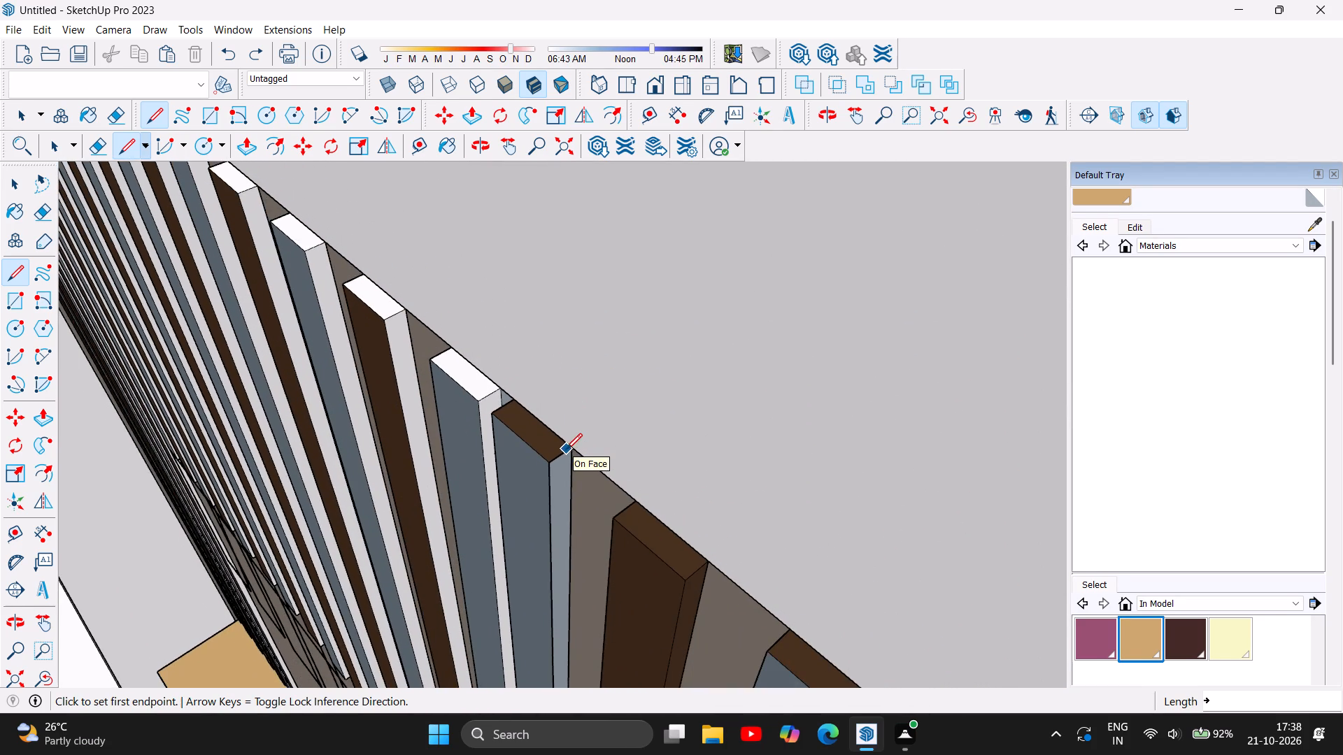
scroll(646, 317, "down", 17)
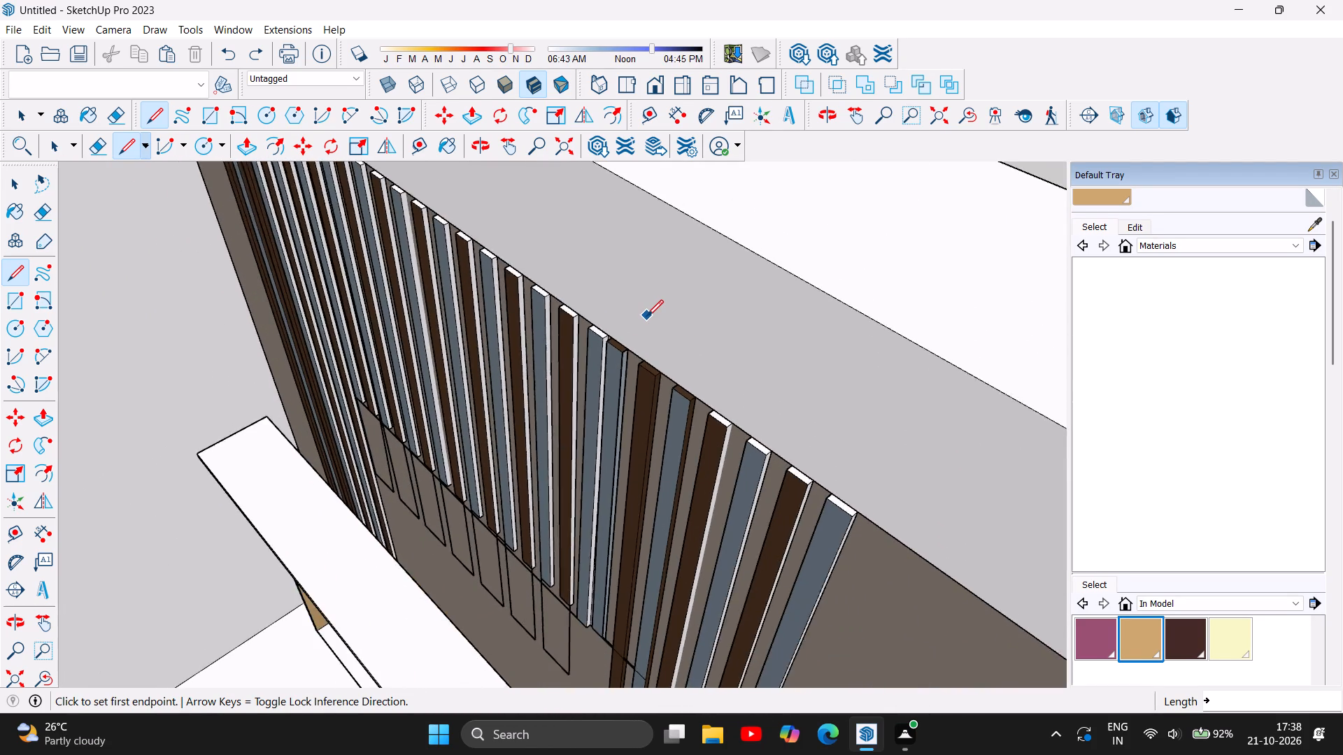
scroll(647, 316, "down", 7)
scroll(542, 604, "up", 6)
scroll(739, 381, "up", 5)
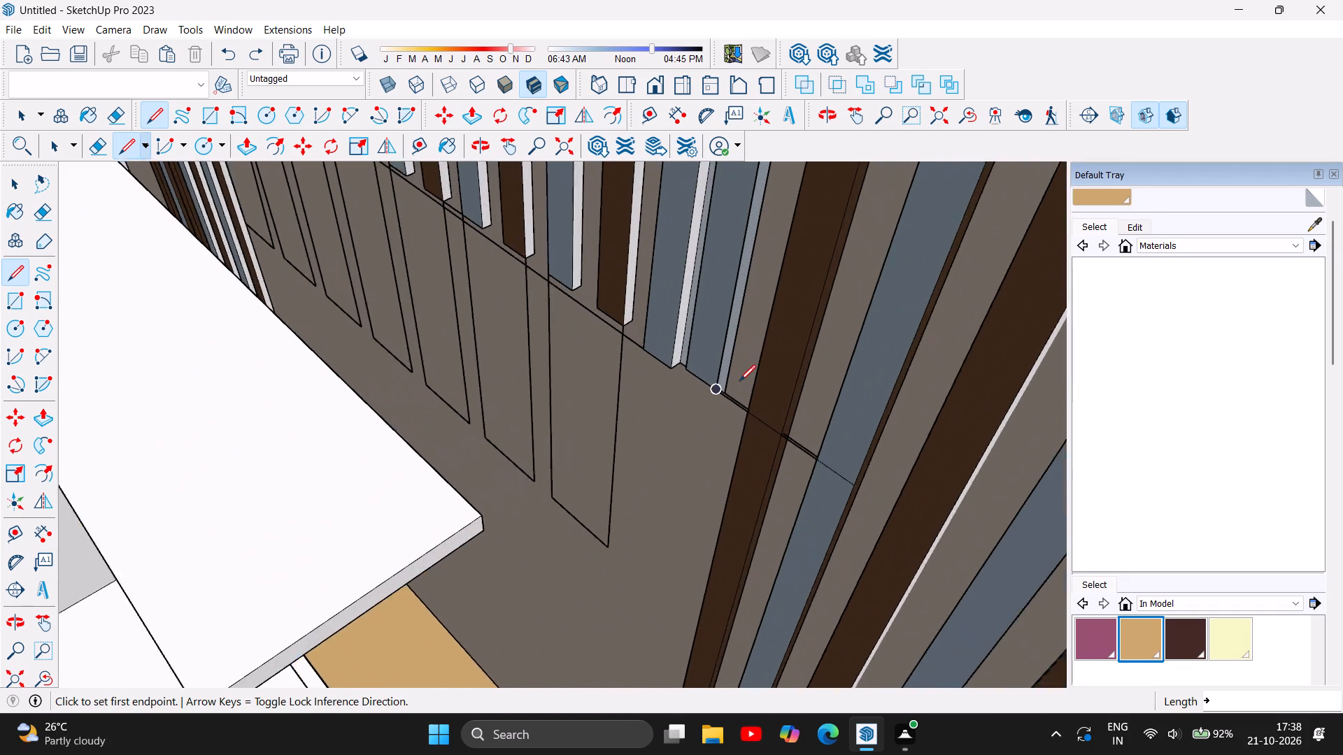
scroll(739, 381, "up", 19)
scroll(707, 387, "up", 7)
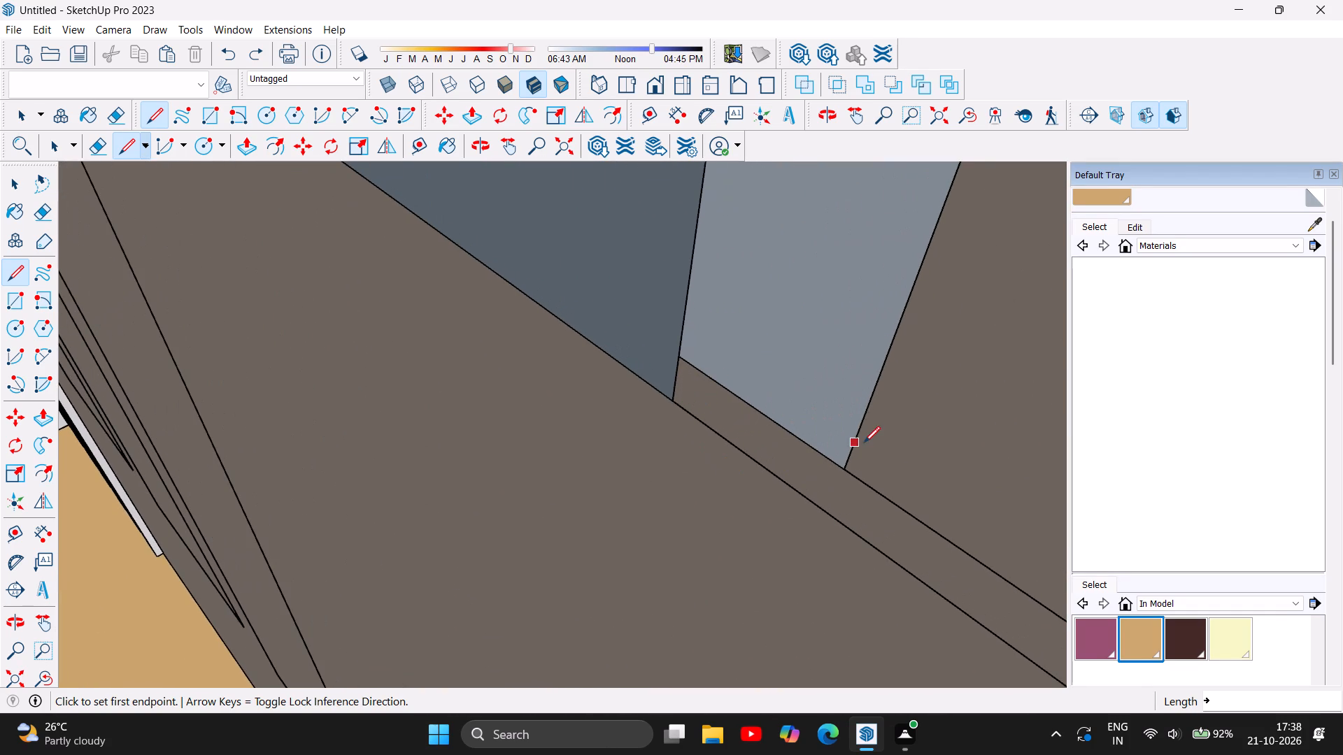
scroll(791, 517, "down", 13)
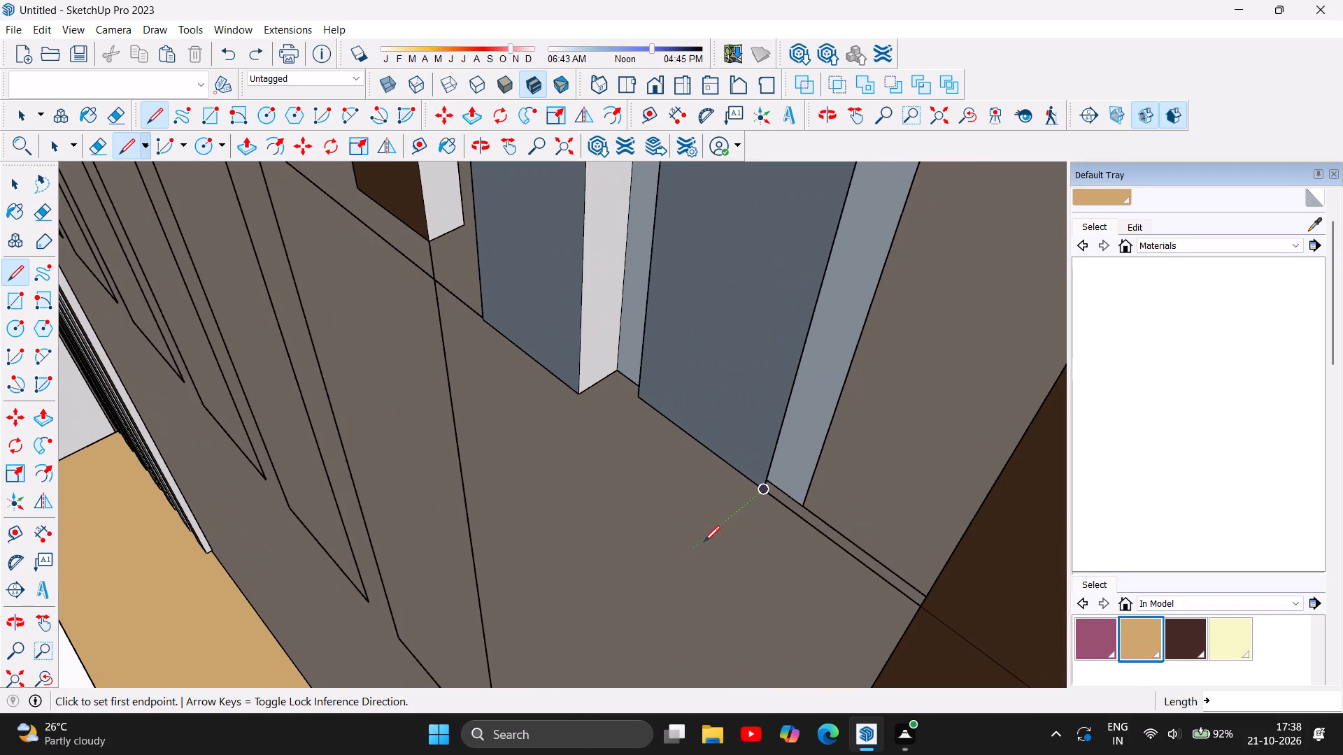
scroll(755, 532, "down", 6)
scroll(886, 438, "down", 7)
scroll(890, 484, "down", 20)
scroll(890, 484, "down", 3)
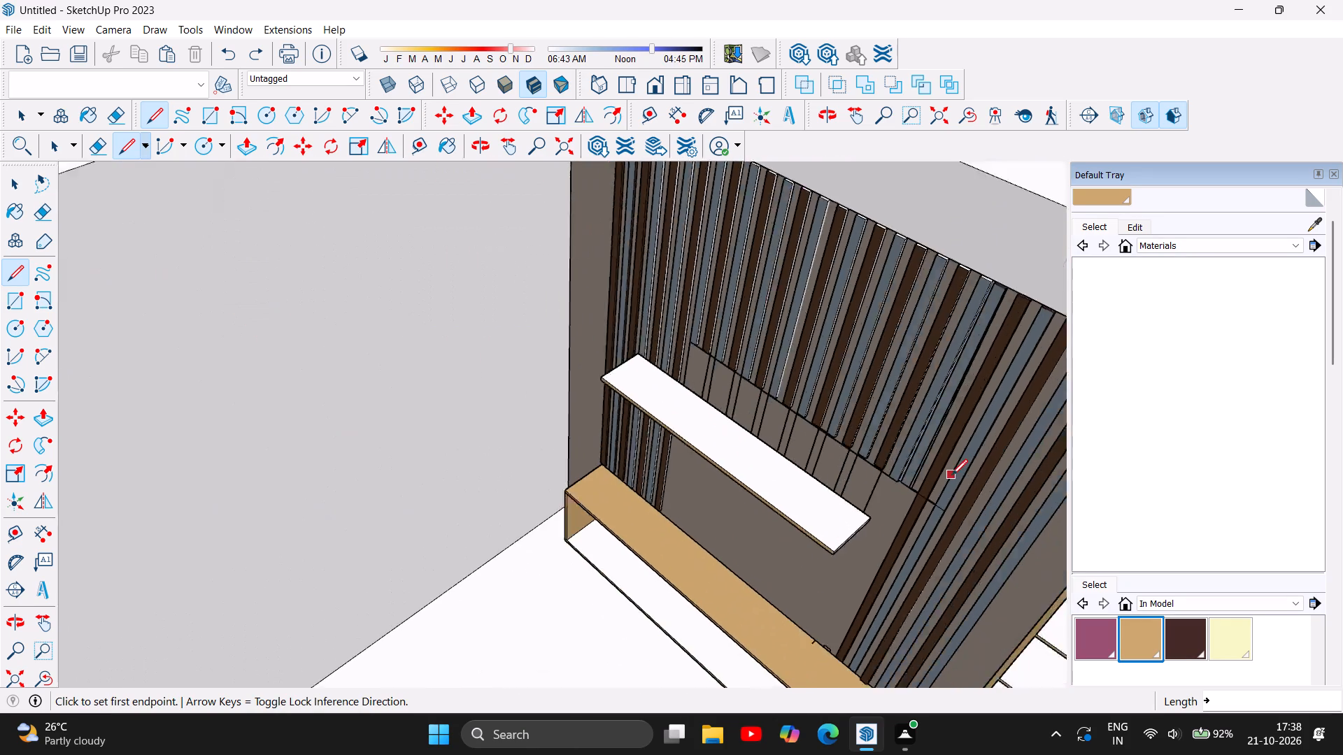
scroll(951, 475, "down", 1)
scroll(744, 401, "down", 7)
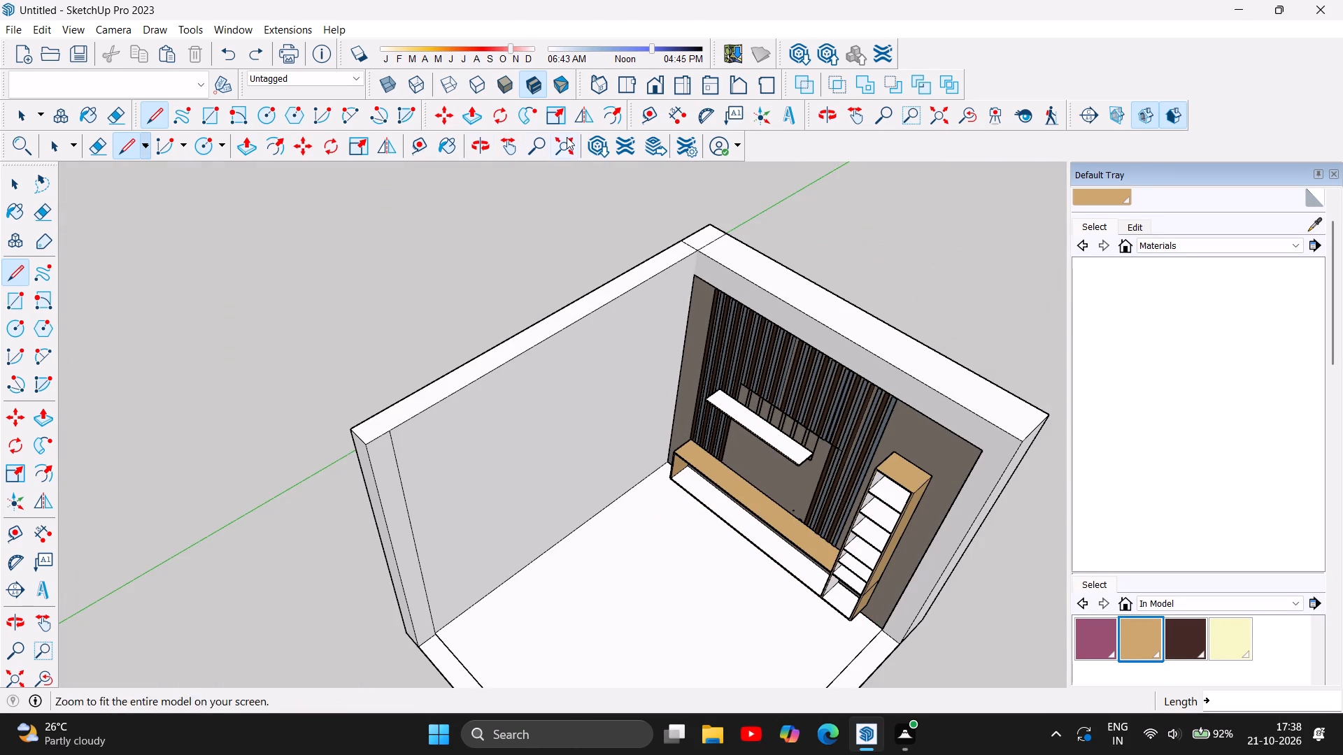
key("Escape")
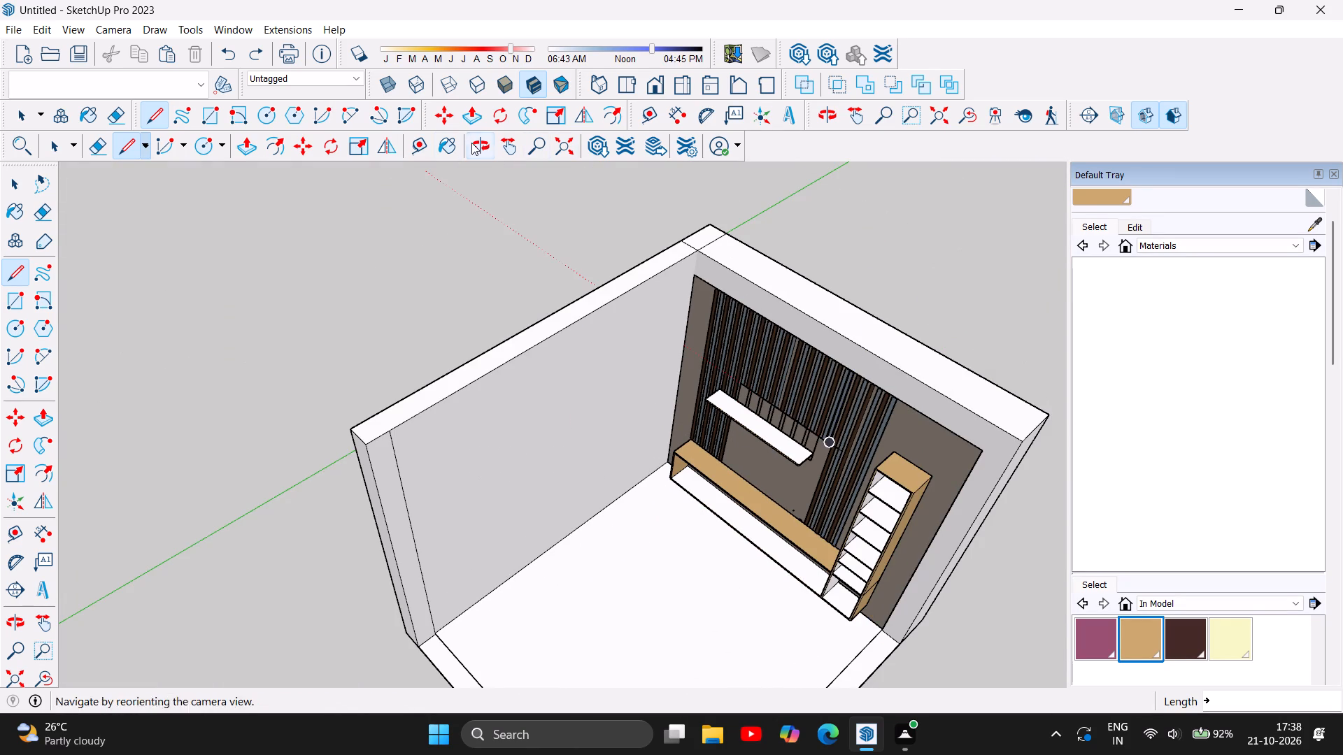
Examine the TV opening and the strip outlines on the back wall from the front.
left_click(471, 143)
left_click_drag(583, 447, 833, 278)
scroll(751, 398, "up", 5)
scroll(691, 420, "up", 6)
scroll(718, 489, "up", 6)
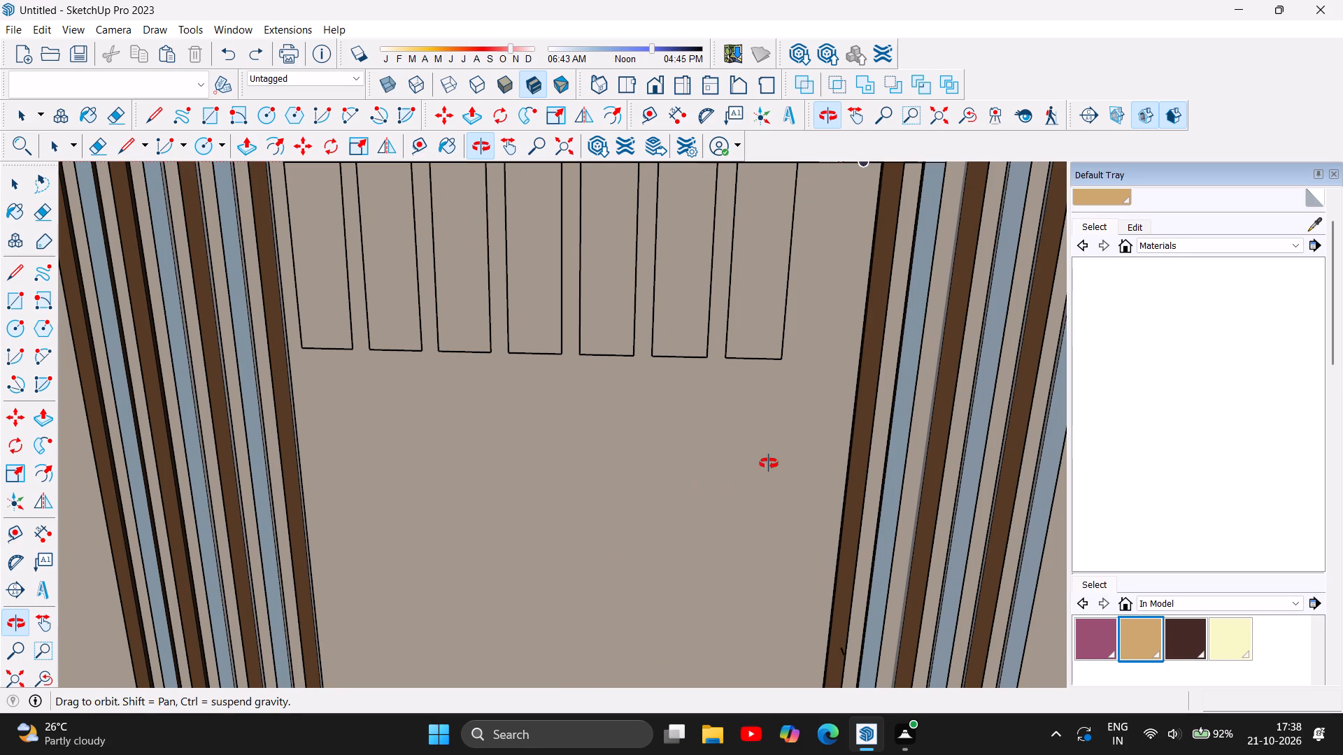
scroll(625, 429, "down", 6)
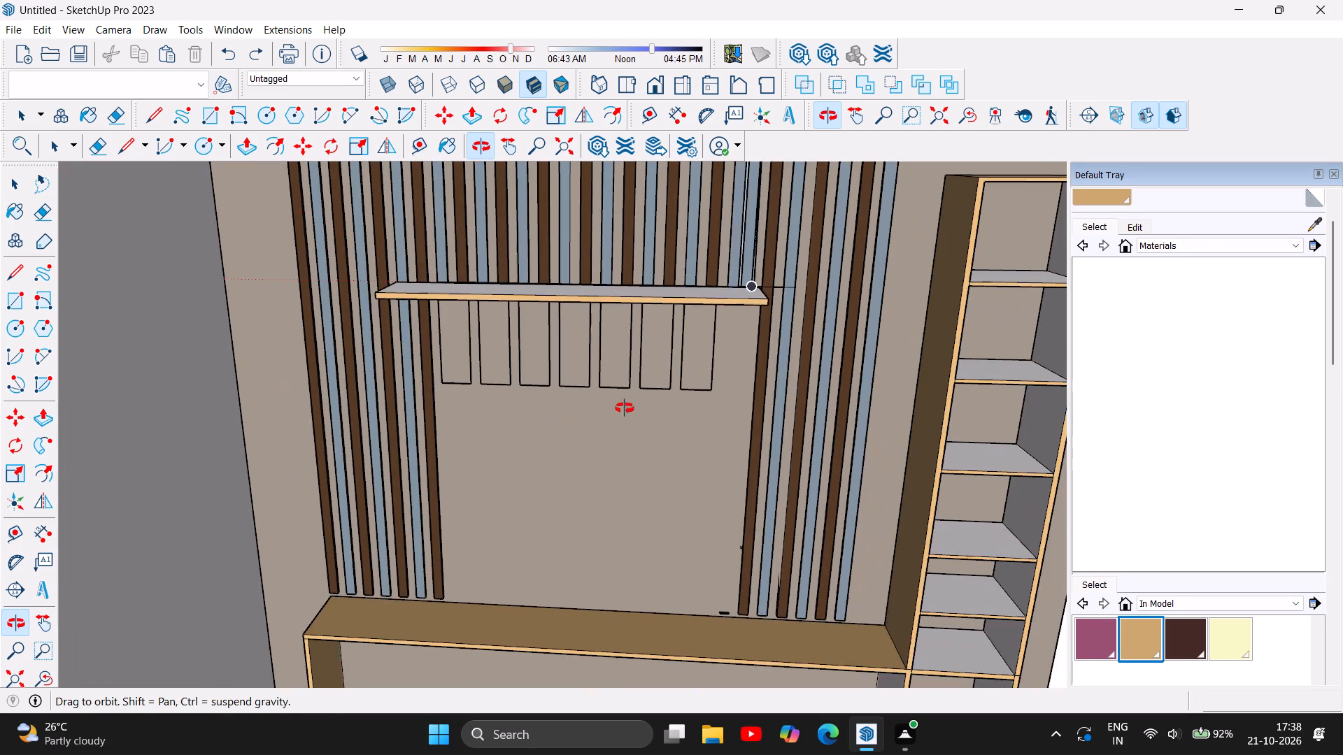
scroll(420, 438, "up", 6)
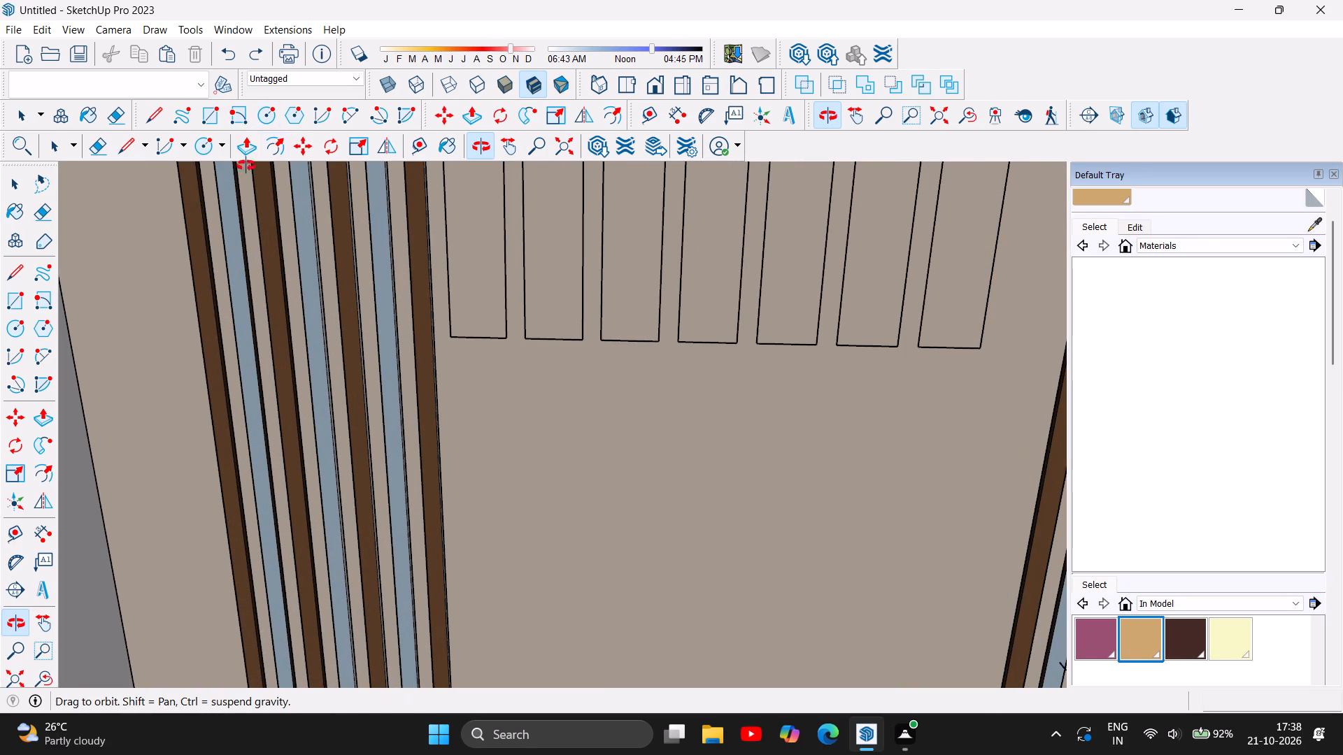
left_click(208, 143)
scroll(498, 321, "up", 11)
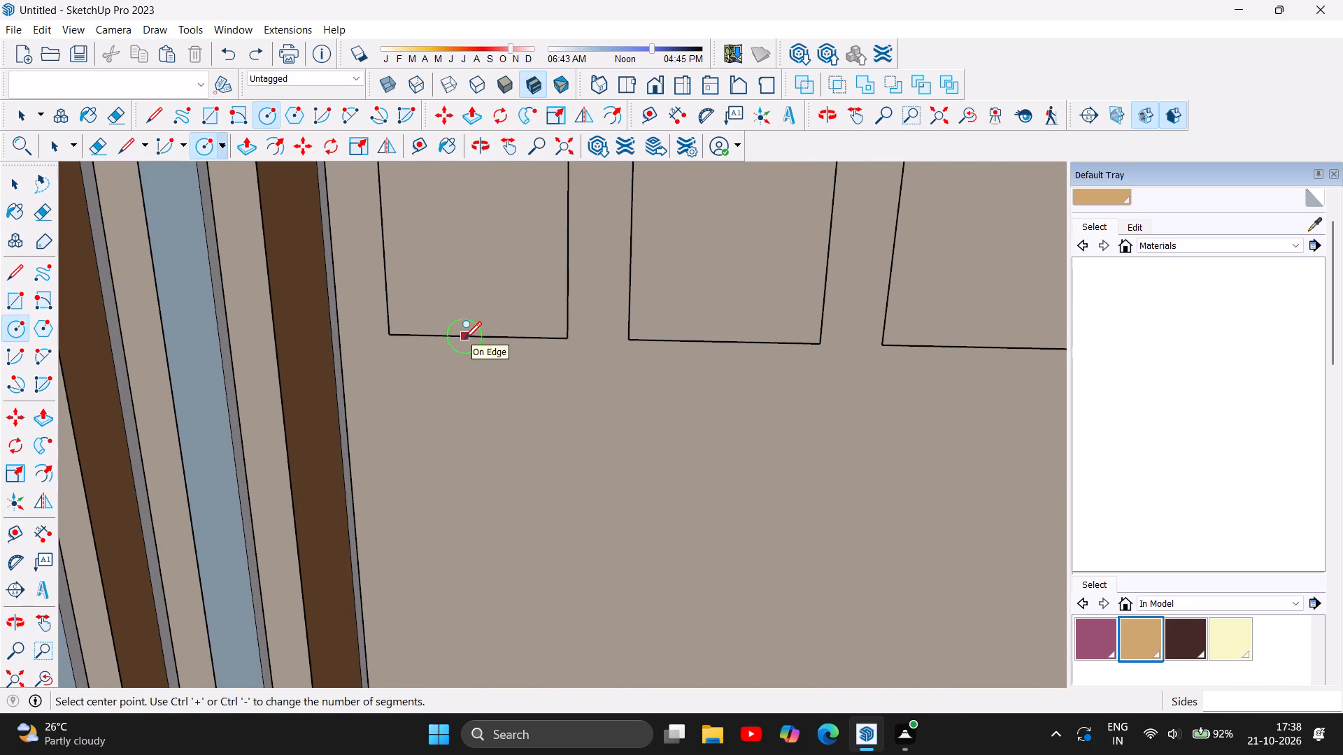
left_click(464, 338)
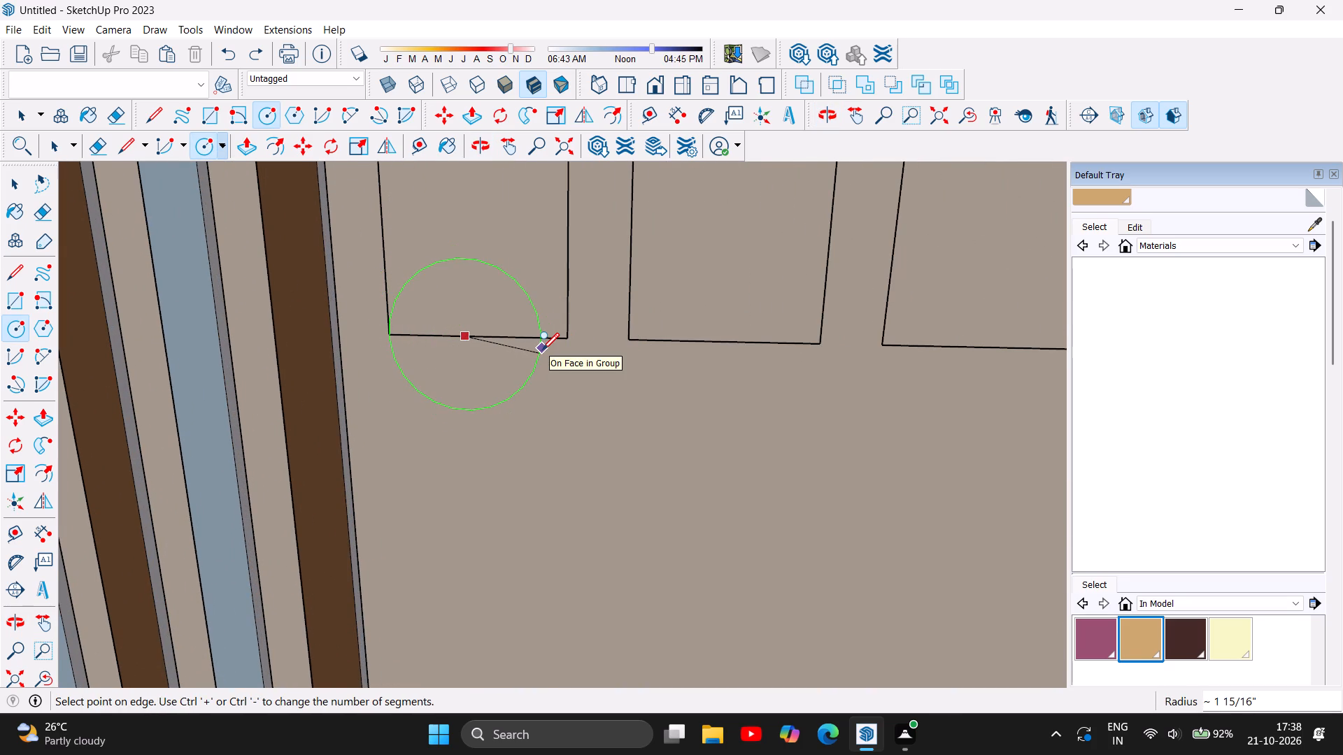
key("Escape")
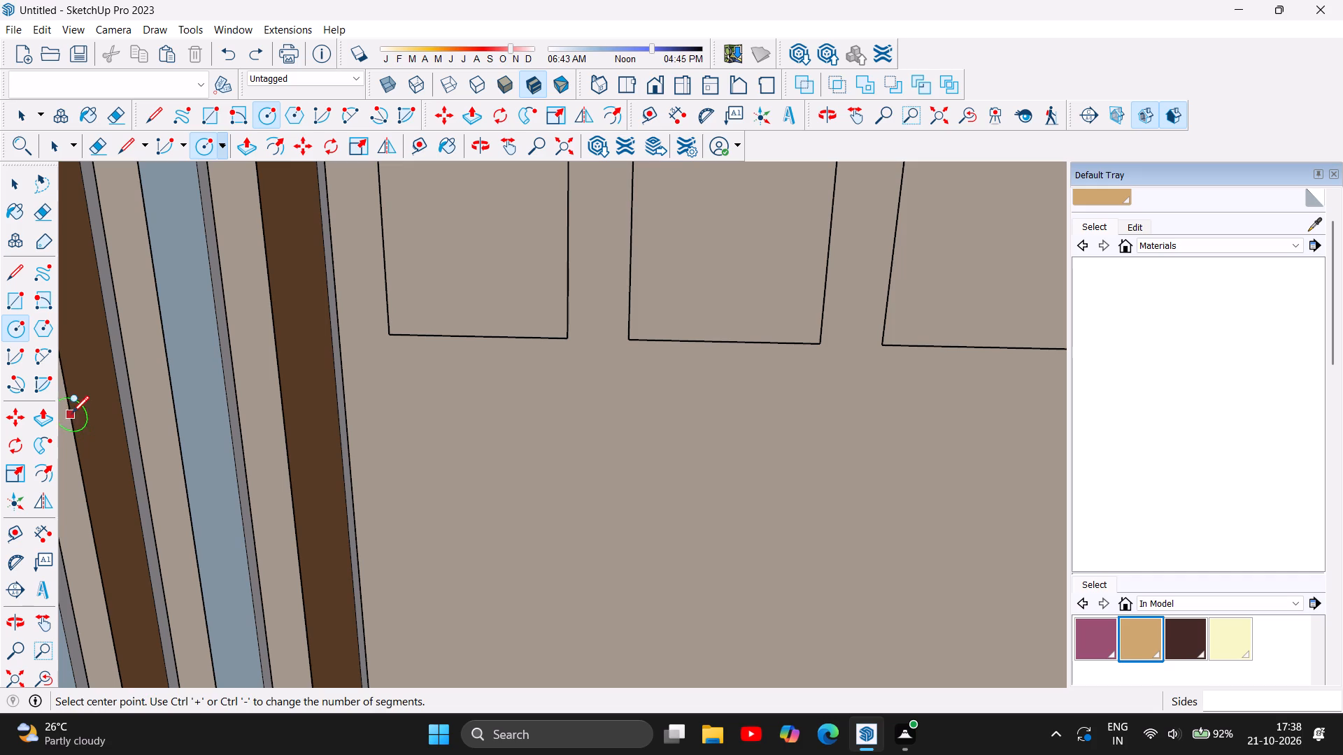
Start a rotated rectangle with its 4 1/2" base along the lower edge of the leftmost strip outline on the back wall.
left_click(46, 305)
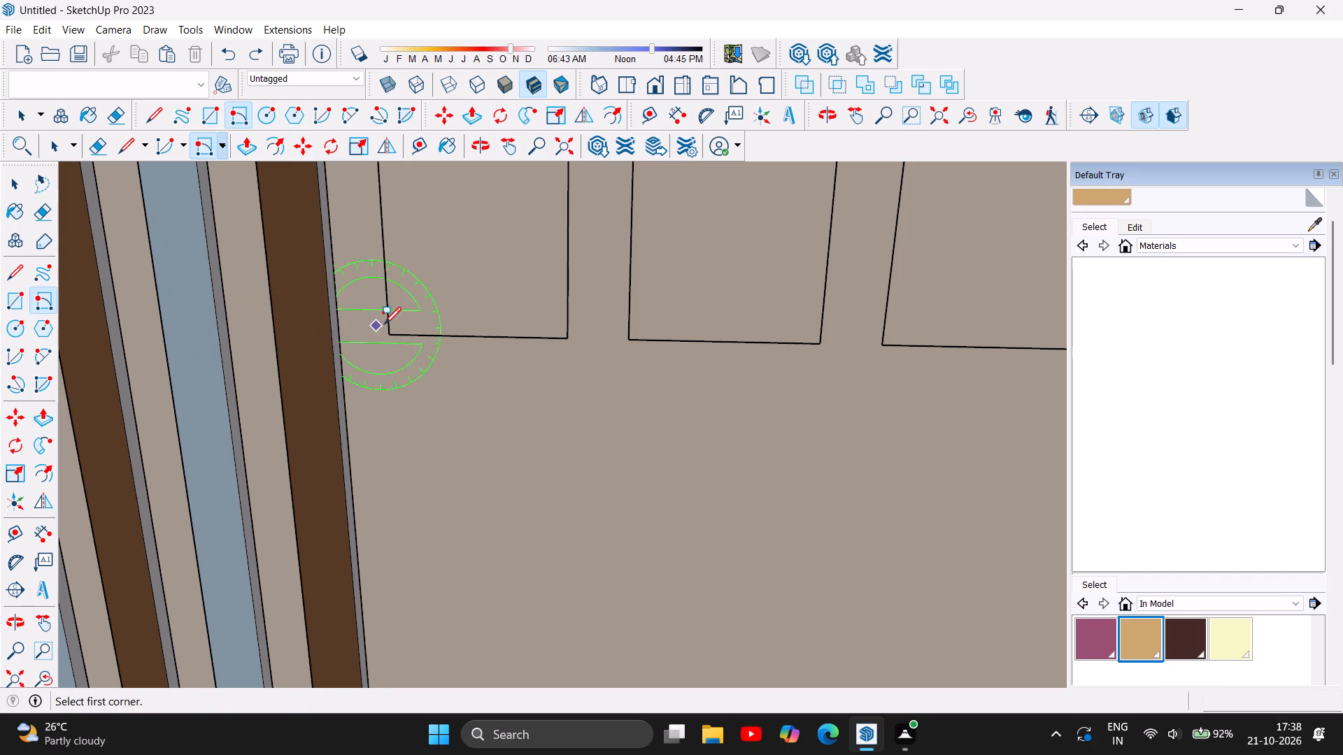
left_click(387, 333)
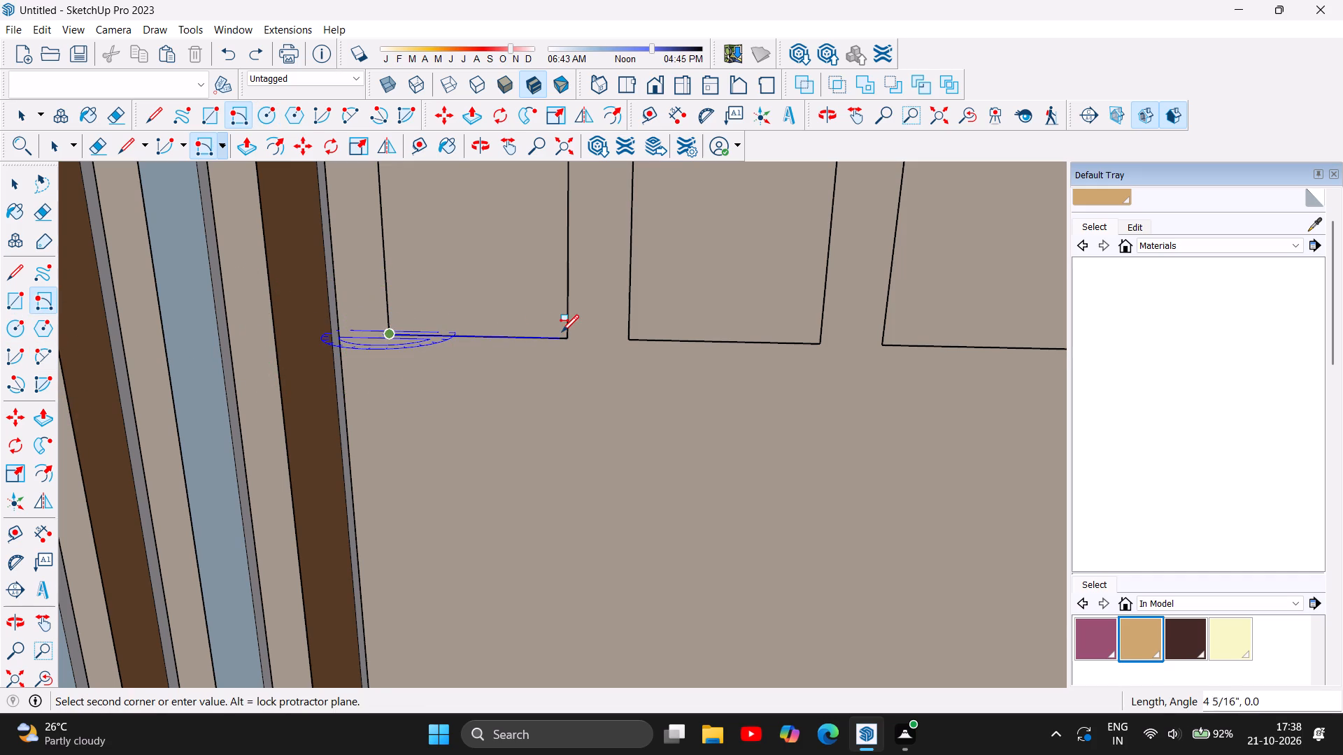
left_click(562, 341)
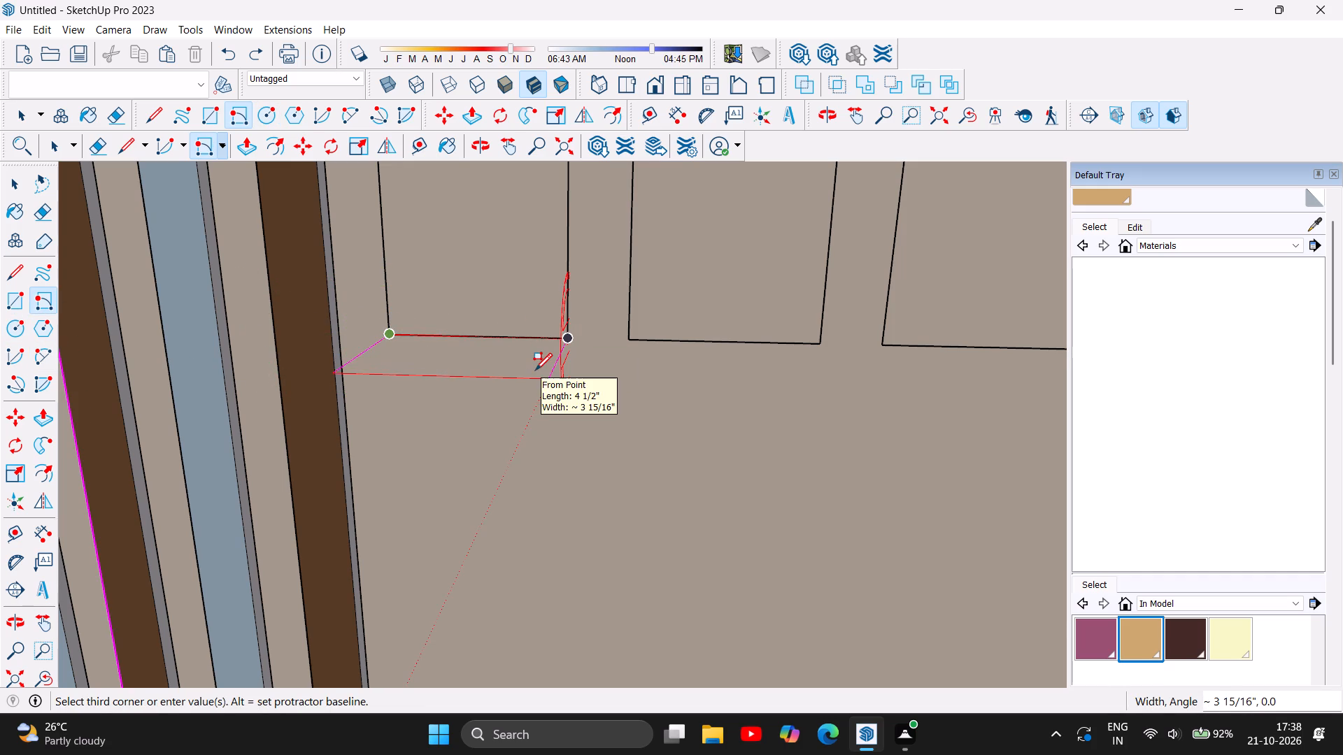
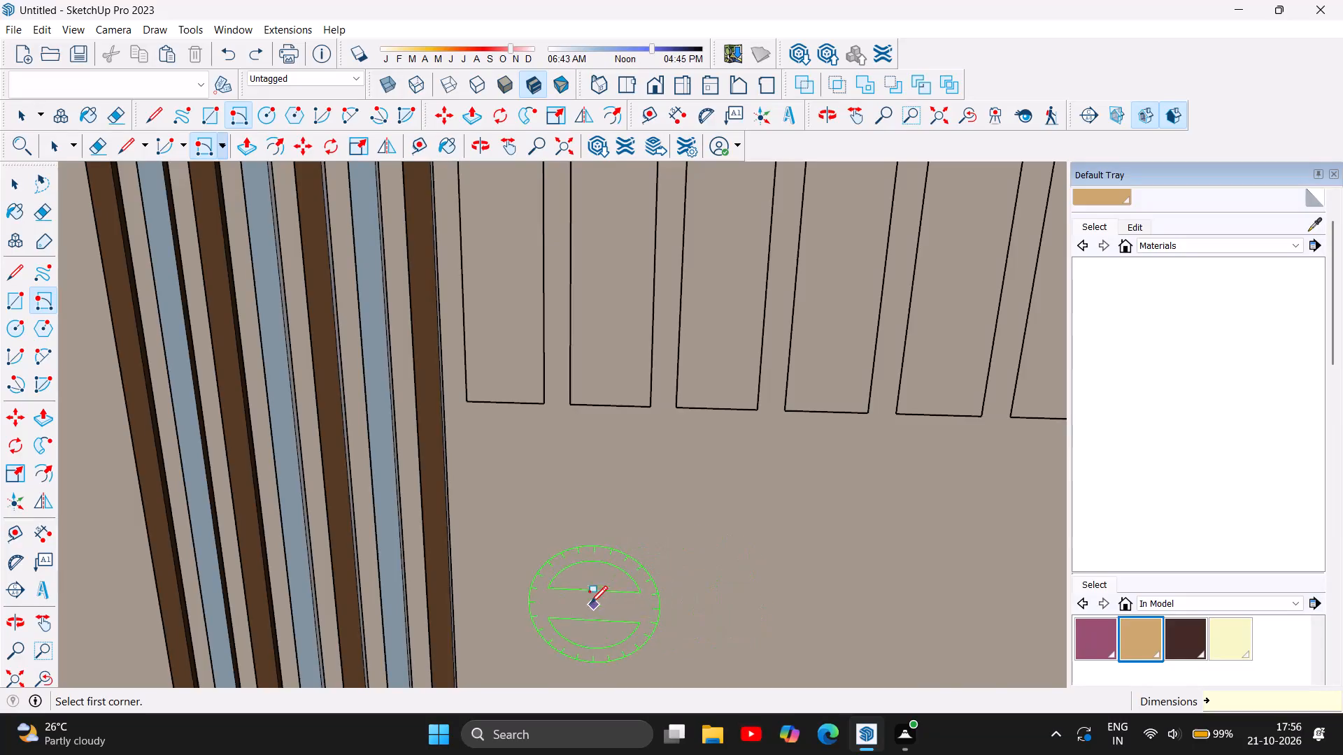
Draw a 4 1/2" wide arc bulging about 2 3/4" downward from the lower edge of the leftmost strip outline under the shelf.
scroll(518, 521, "down", 12)
scroll(220, 554, "down", 7)
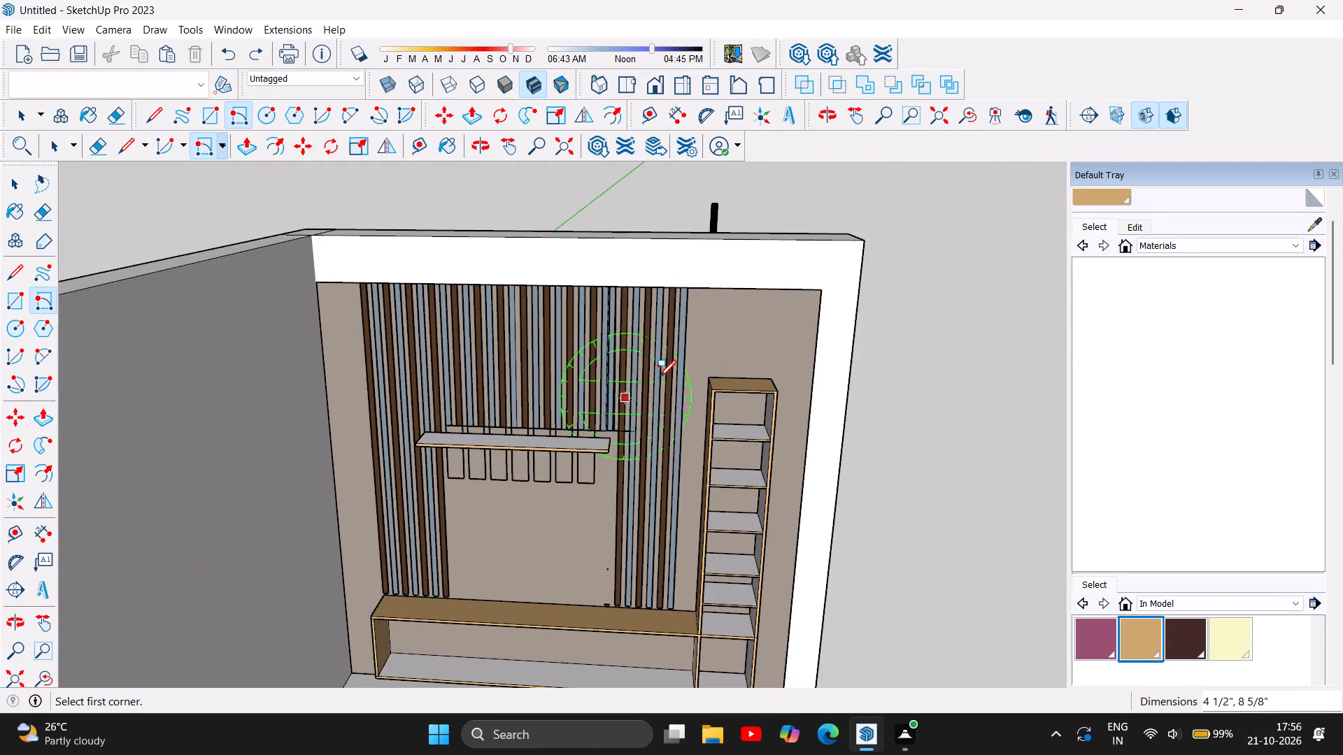
scroll(698, 341, "down", 6)
scroll(594, 526, "up", 7)
scroll(338, 361, "up", 6)
scroll(704, 354, "up", 3)
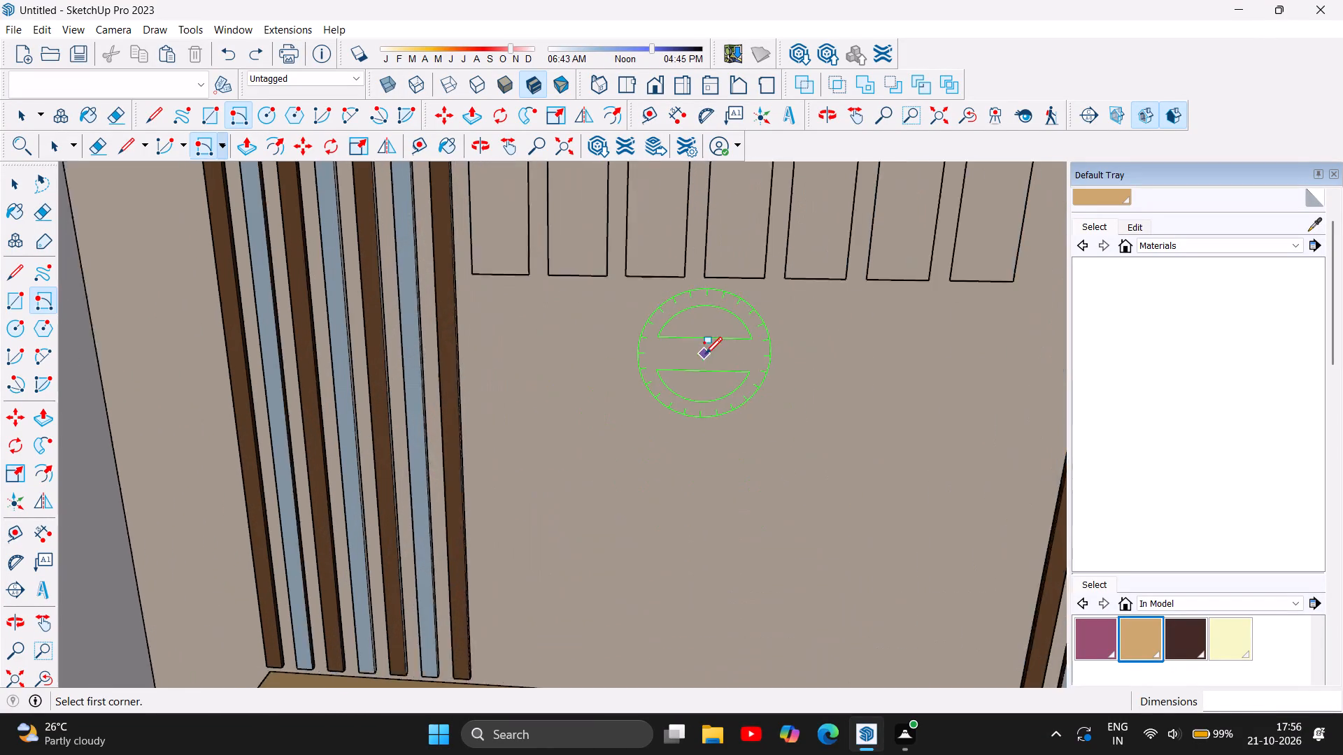
scroll(704, 354, "up", 3)
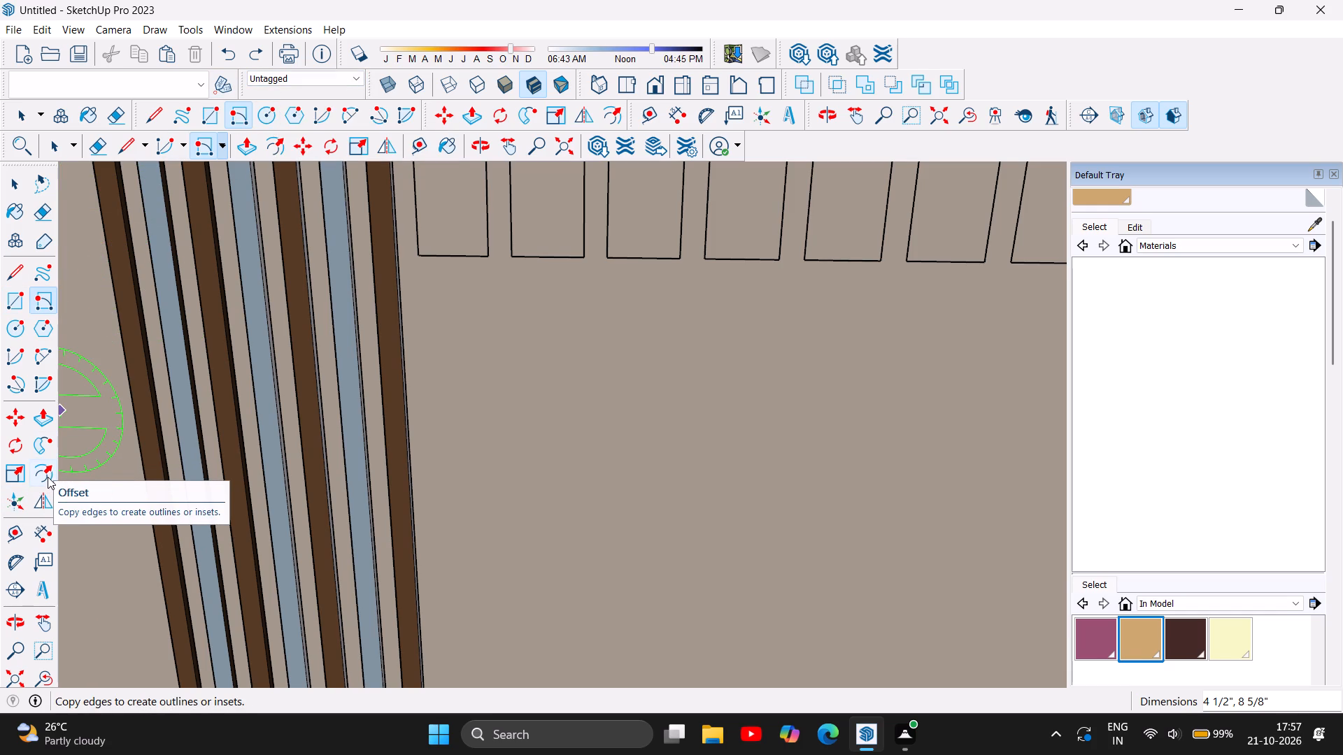
left_click(38, 353)
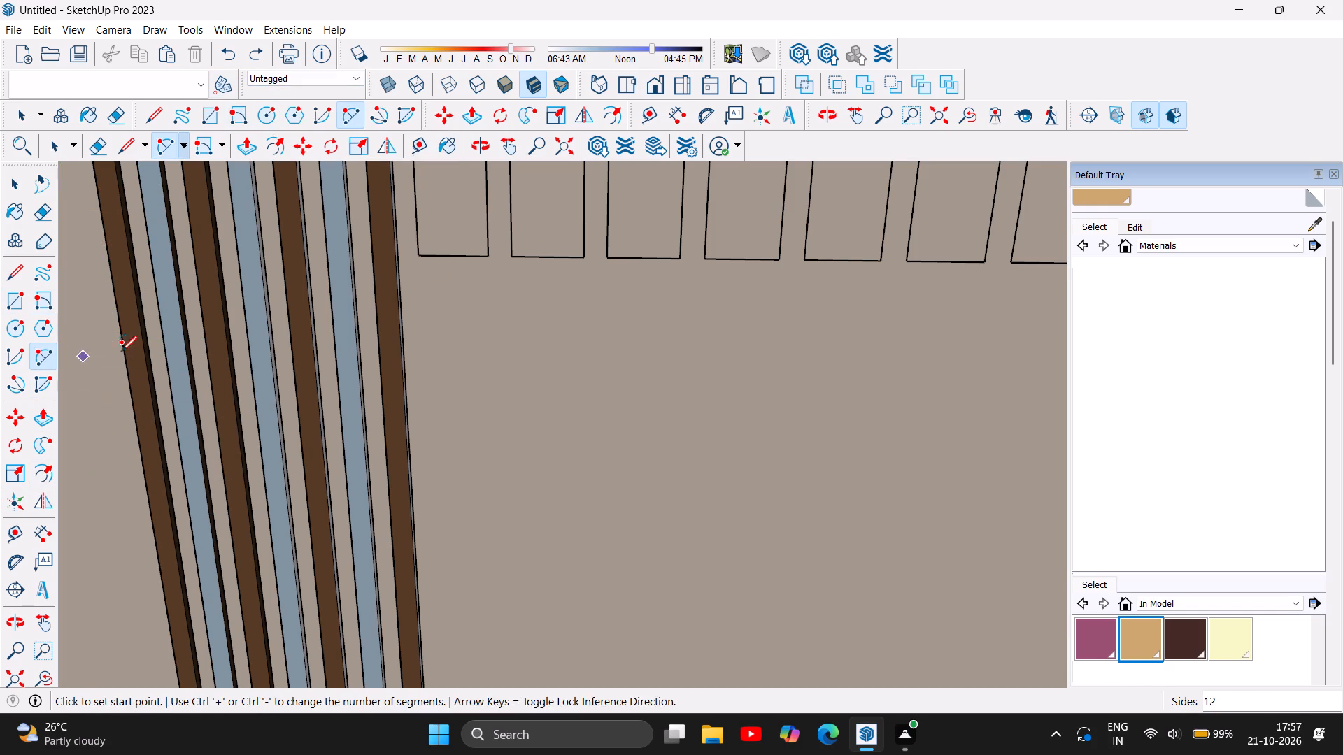
left_click(417, 254)
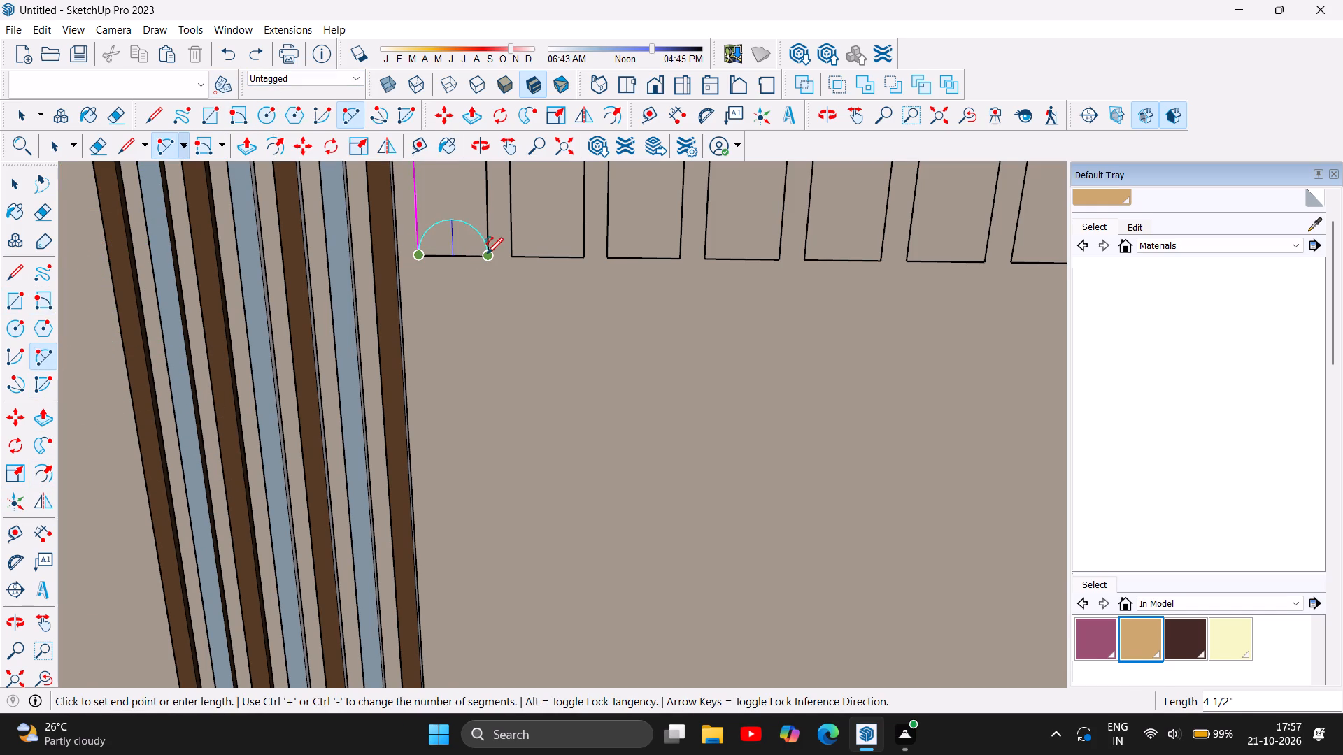
left_click(489, 255)
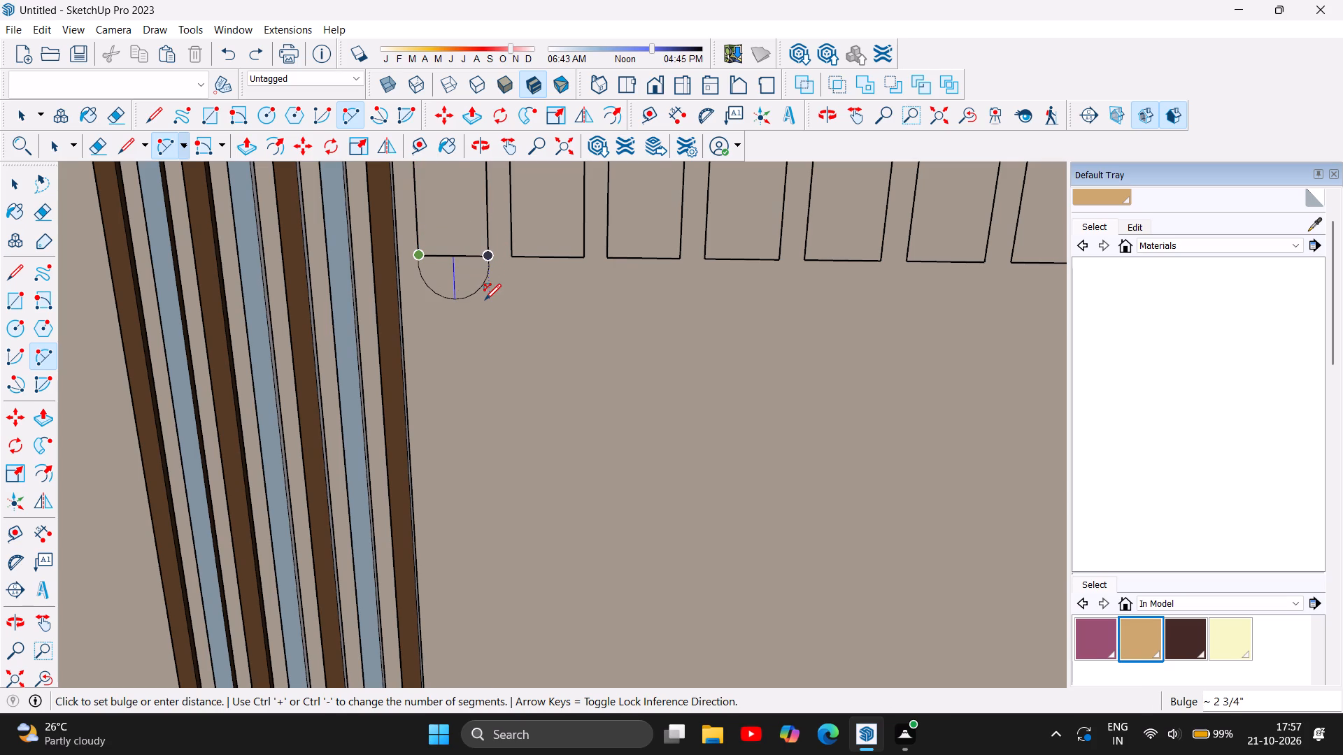
left_click(485, 300)
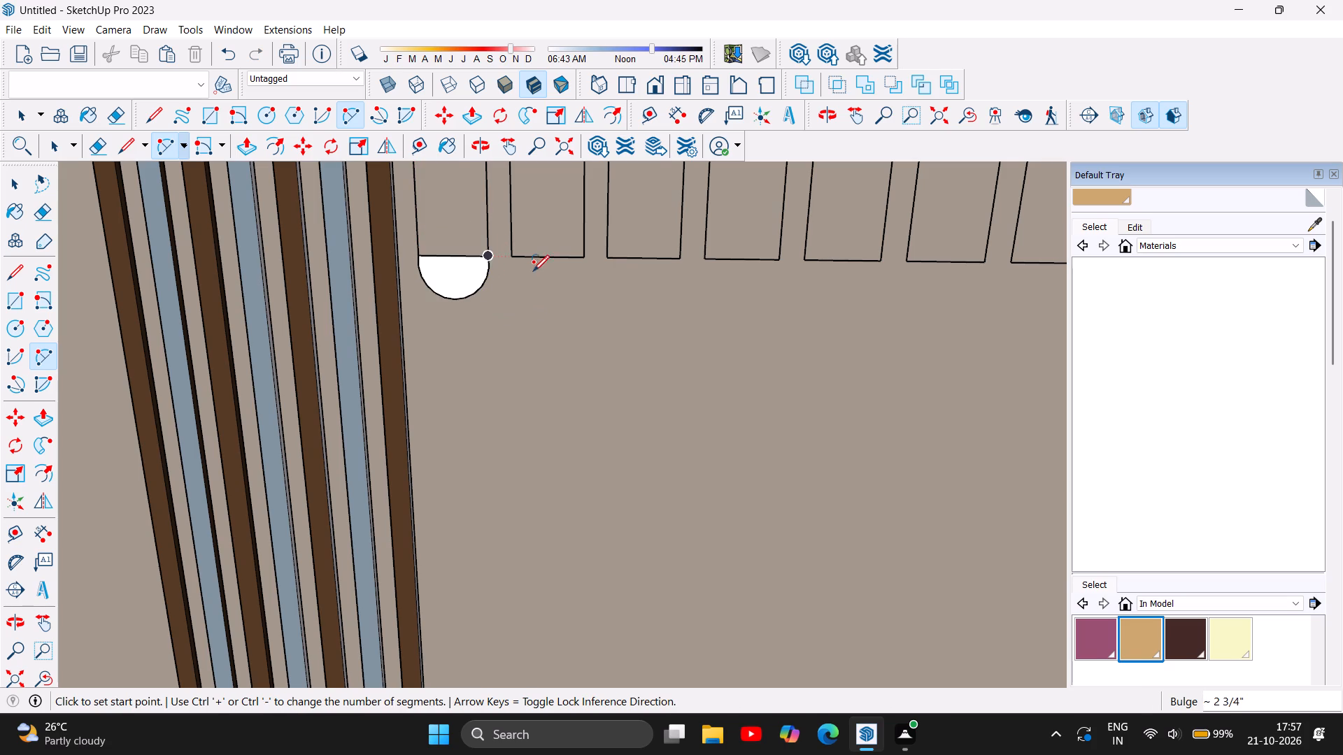
Draw matching downward arcs with a bulge of about 2 5/8" on the lower edges of the second, third and fourth strip outlines.
double_click(511, 259)
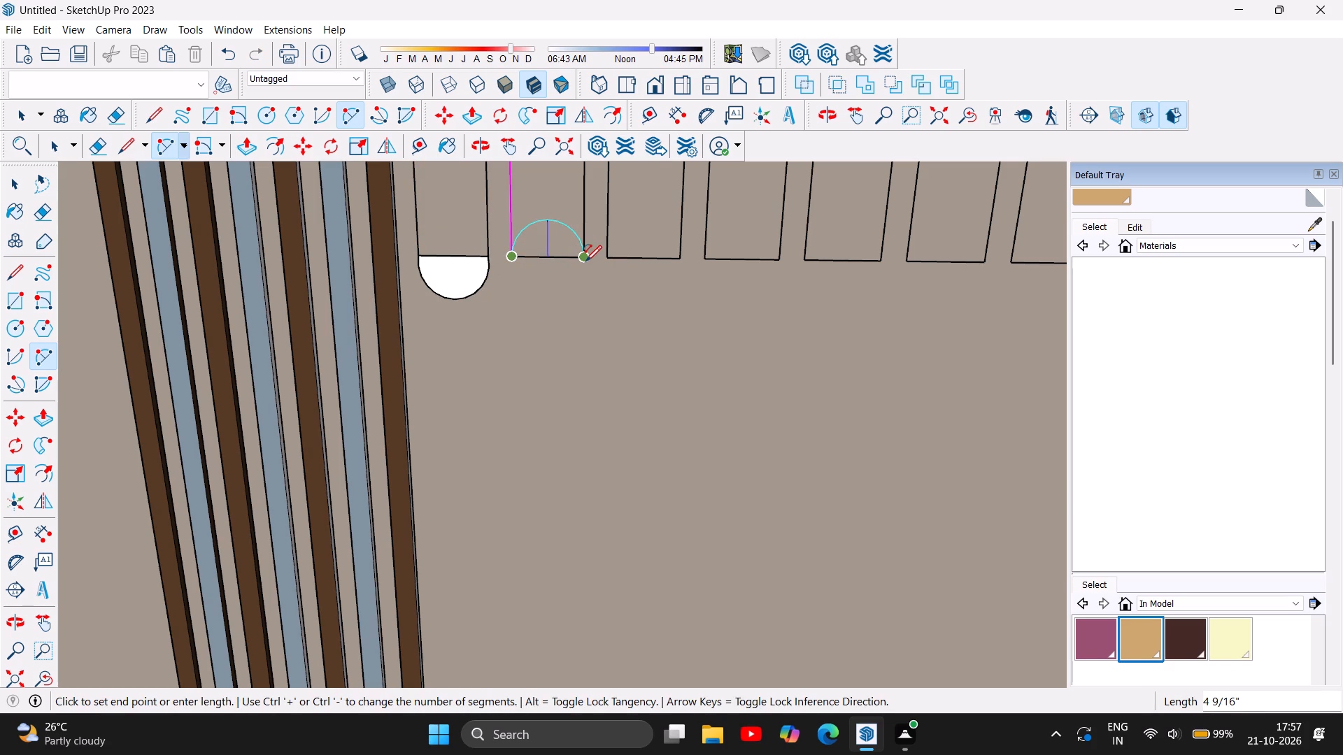
left_click(585, 261)
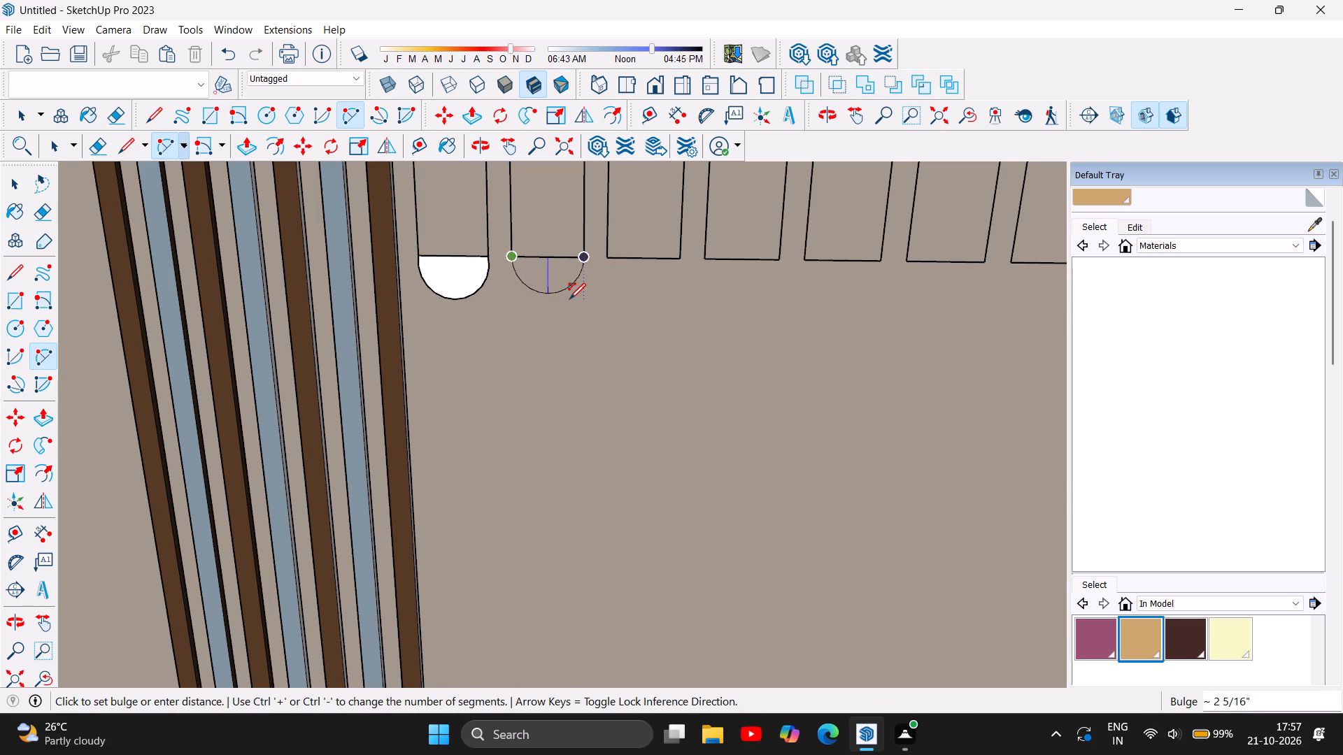
left_click(471, 300)
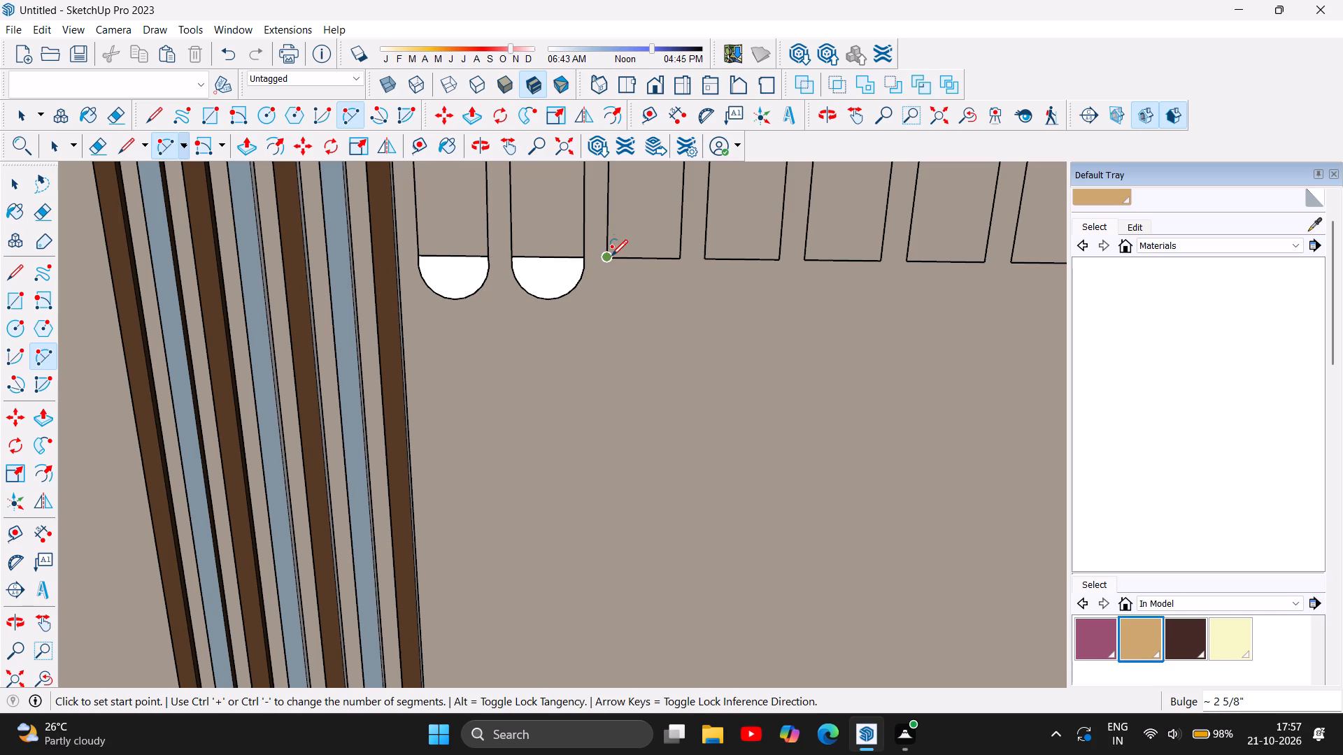
left_click(611, 256)
left_click(679, 256)
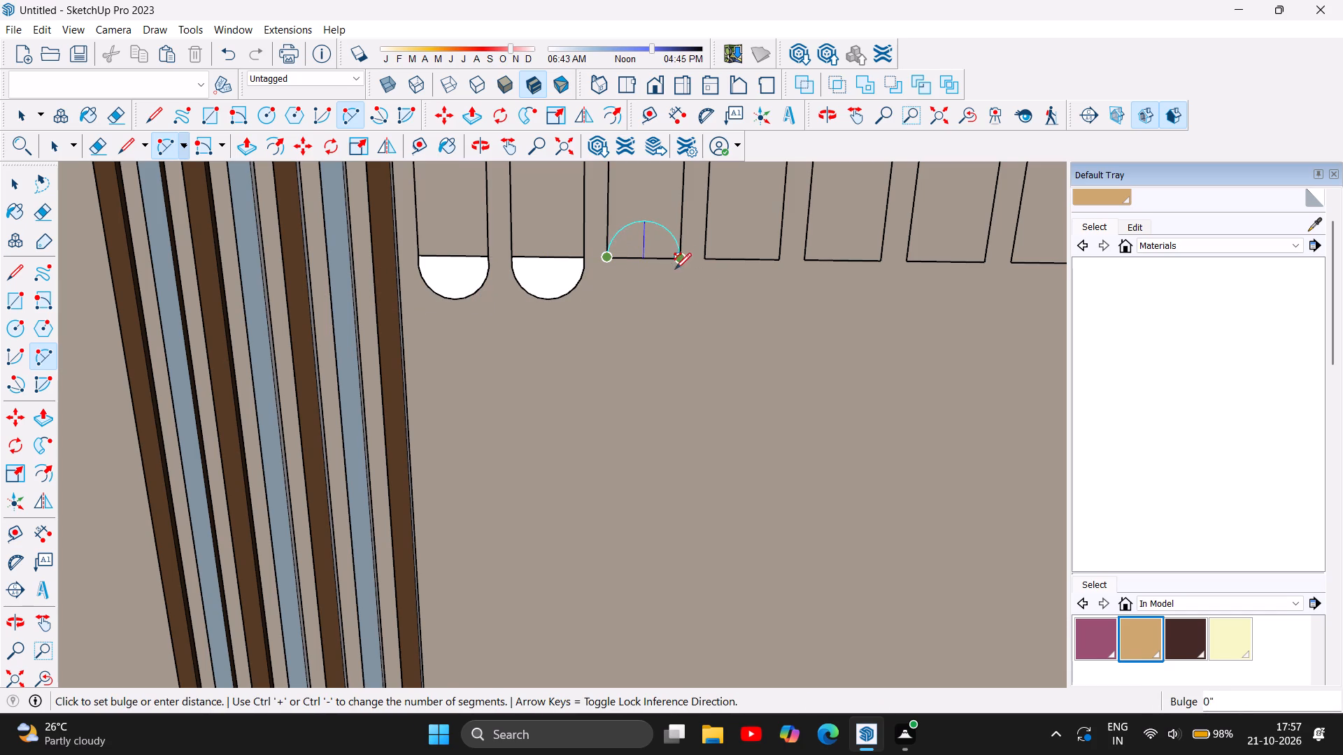
double_click(551, 298)
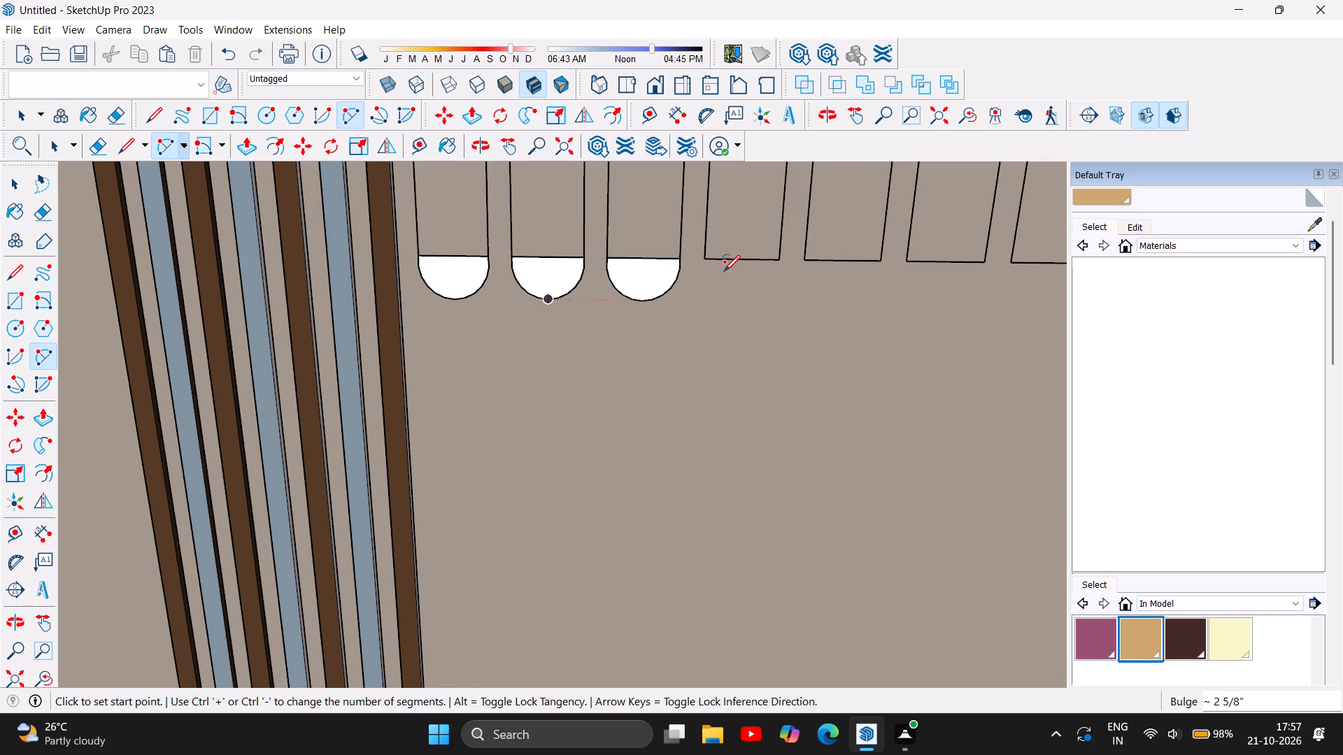
double_click(704, 261)
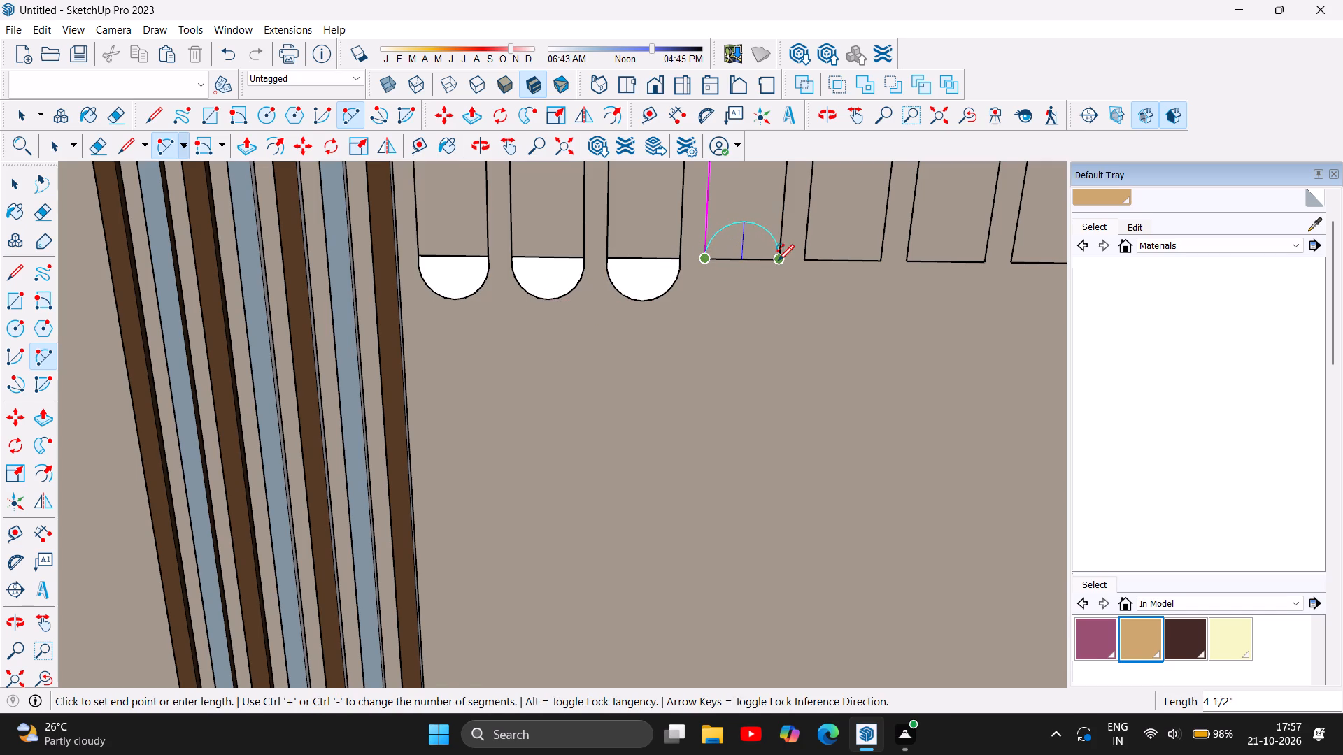
left_click(779, 261)
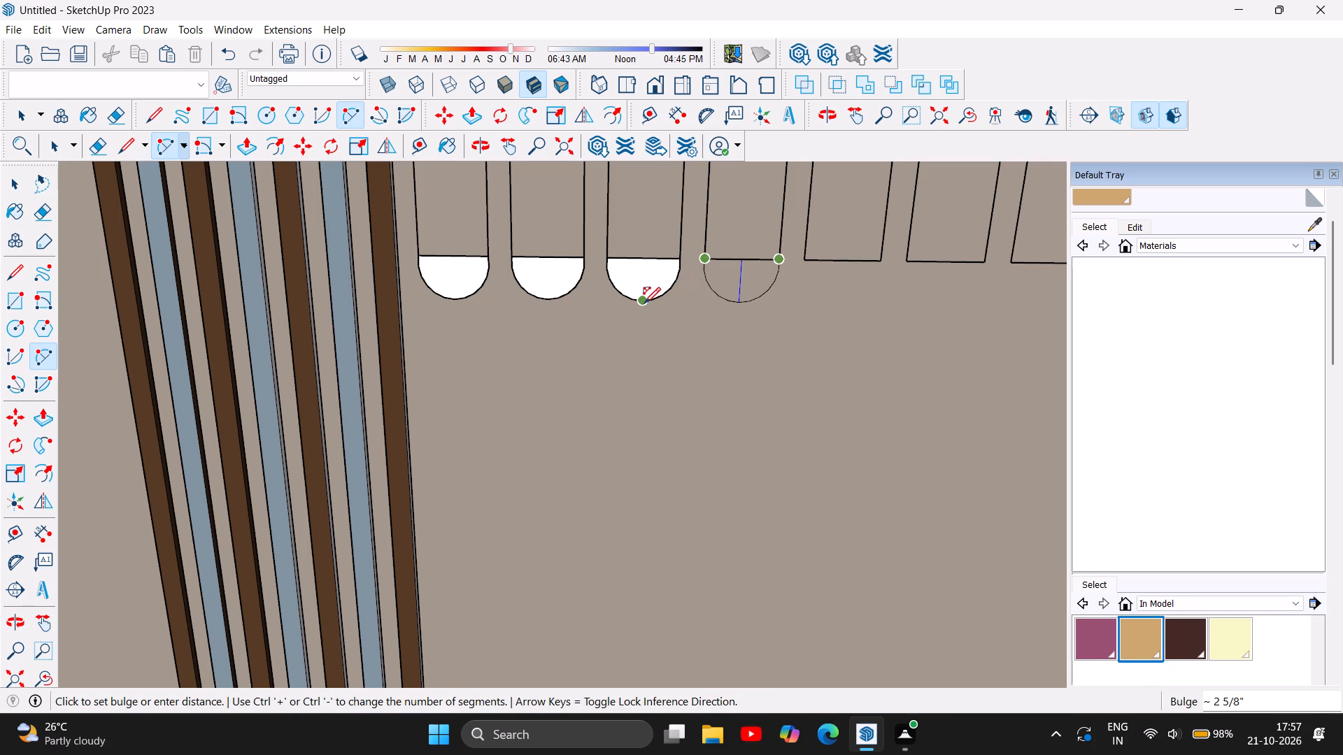
left_click(644, 303)
Draw downward arcs with a bulge of about 2 1/4" on the lower edges of the fifth, sixth and seventh strip outlines.
scroll(425, 343, "down", 10)
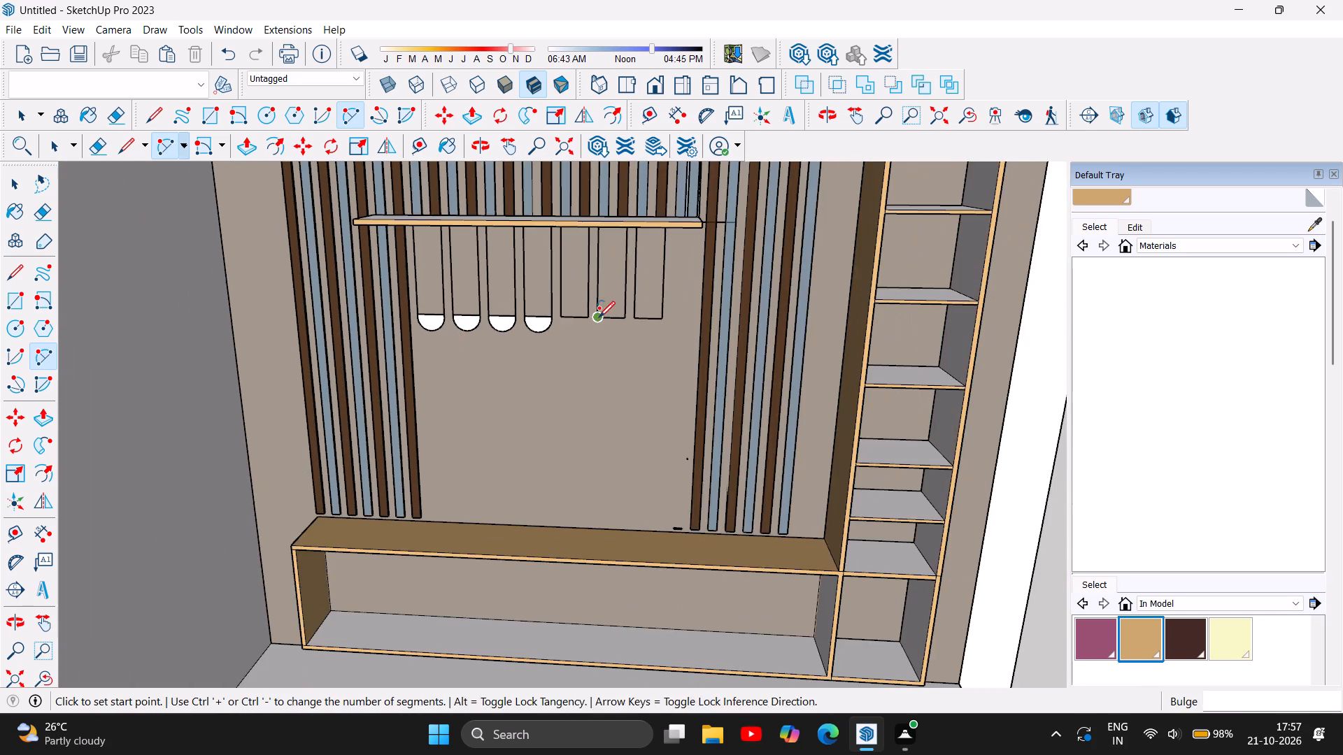
scroll(615, 322, "up", 4)
scroll(523, 316, "up", 5)
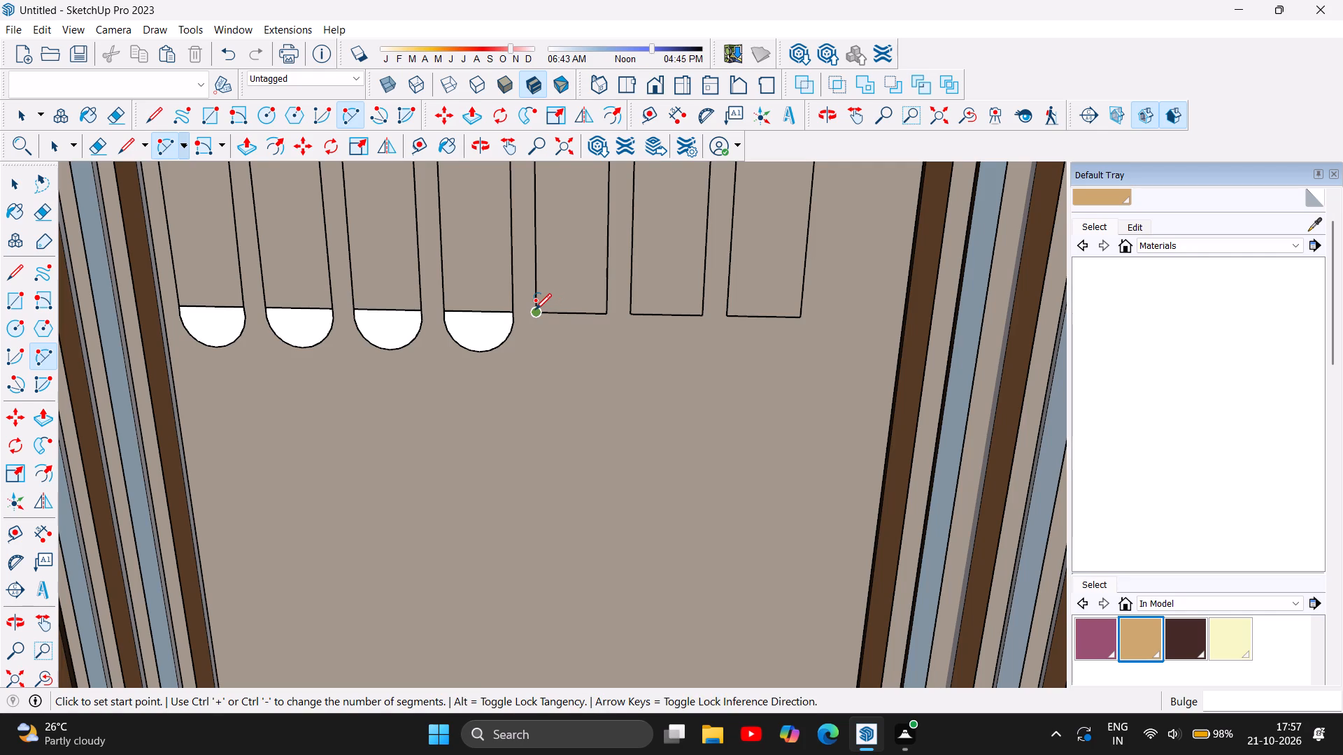
left_click(535, 310)
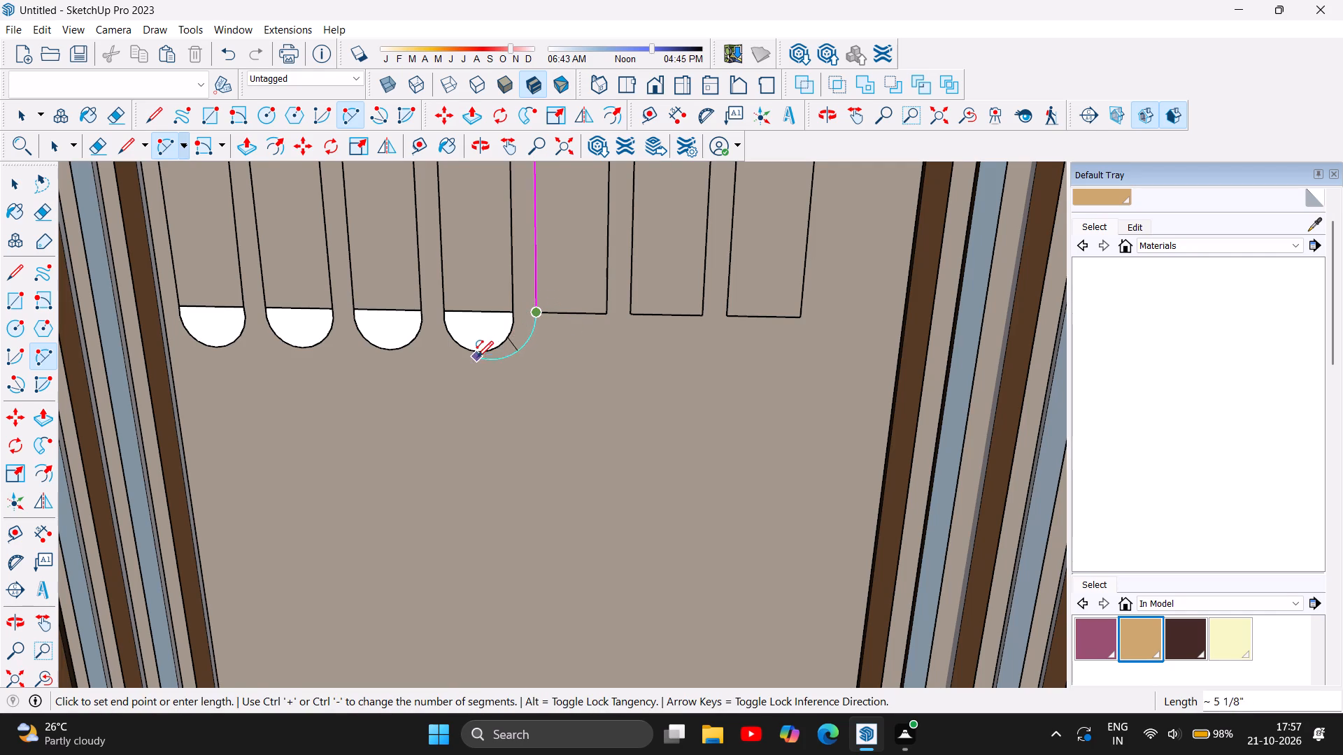
left_click(605, 317)
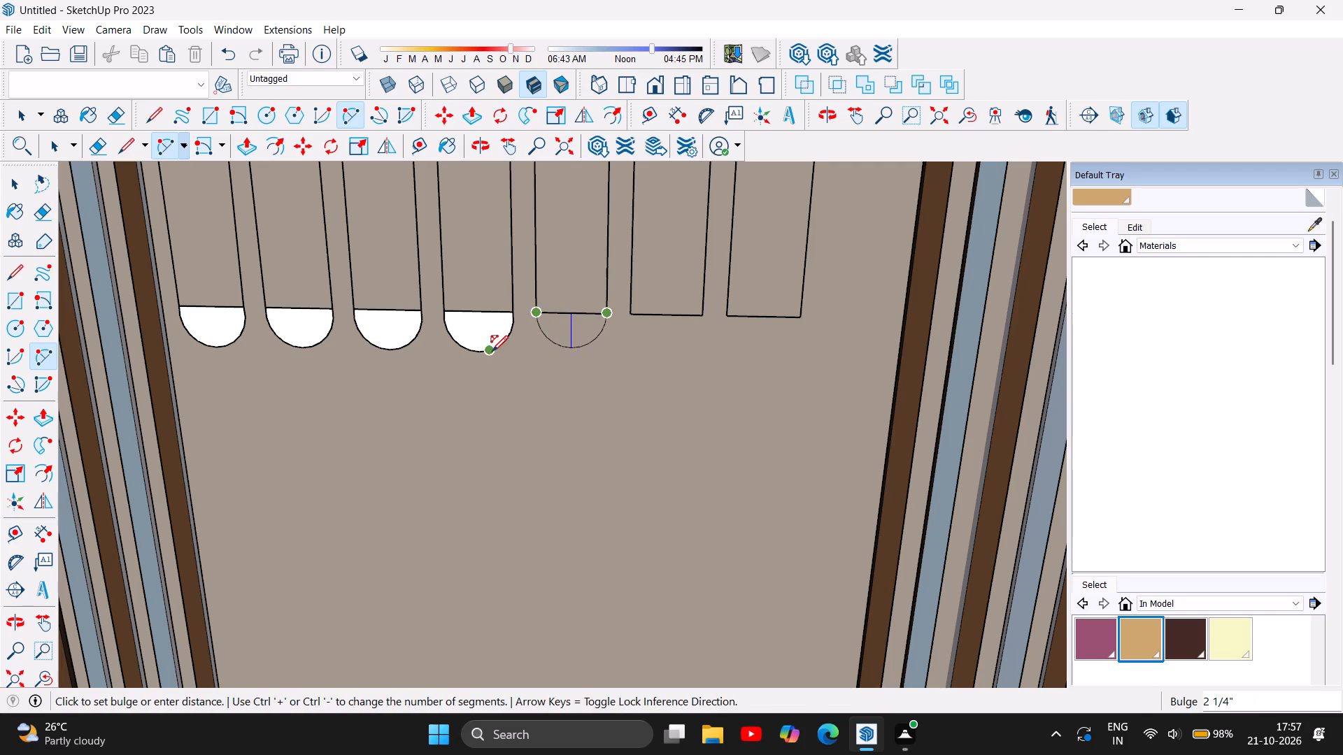
left_click(492, 350)
left_click(627, 315)
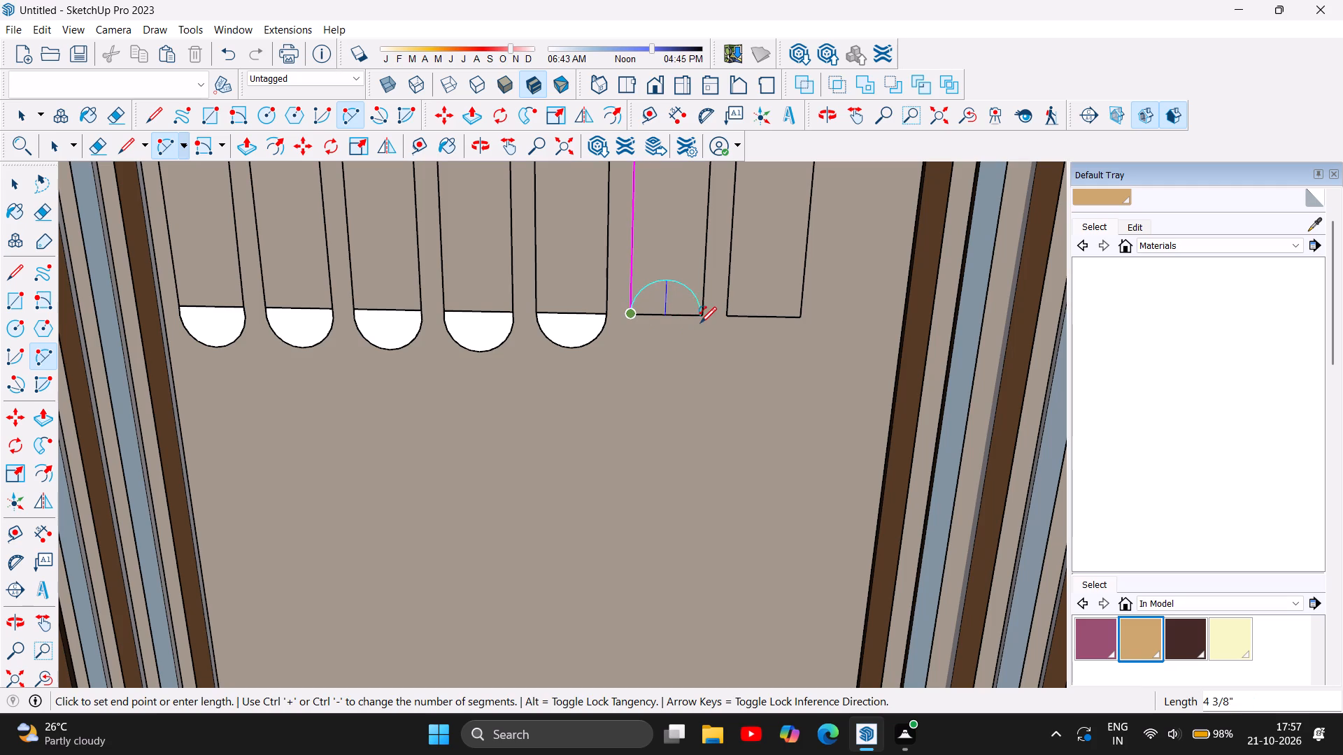
left_click(701, 318)
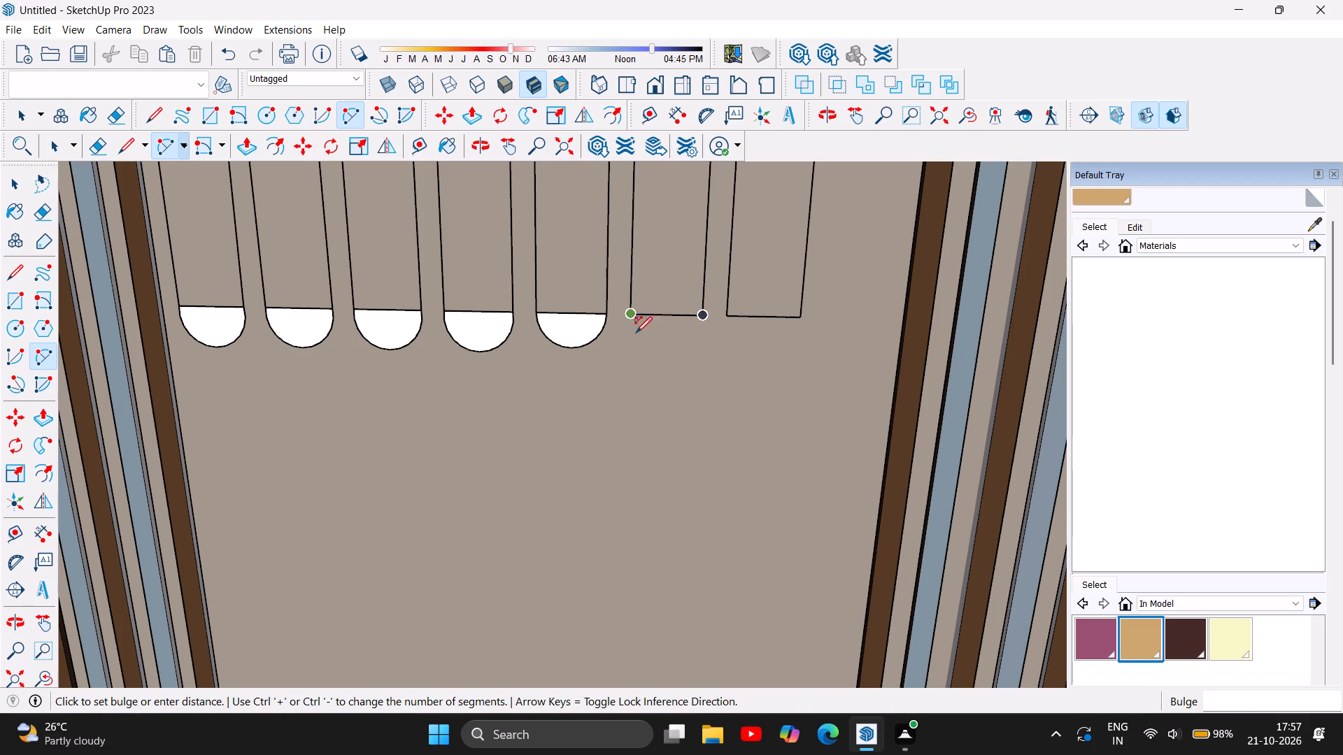
left_click(575, 350)
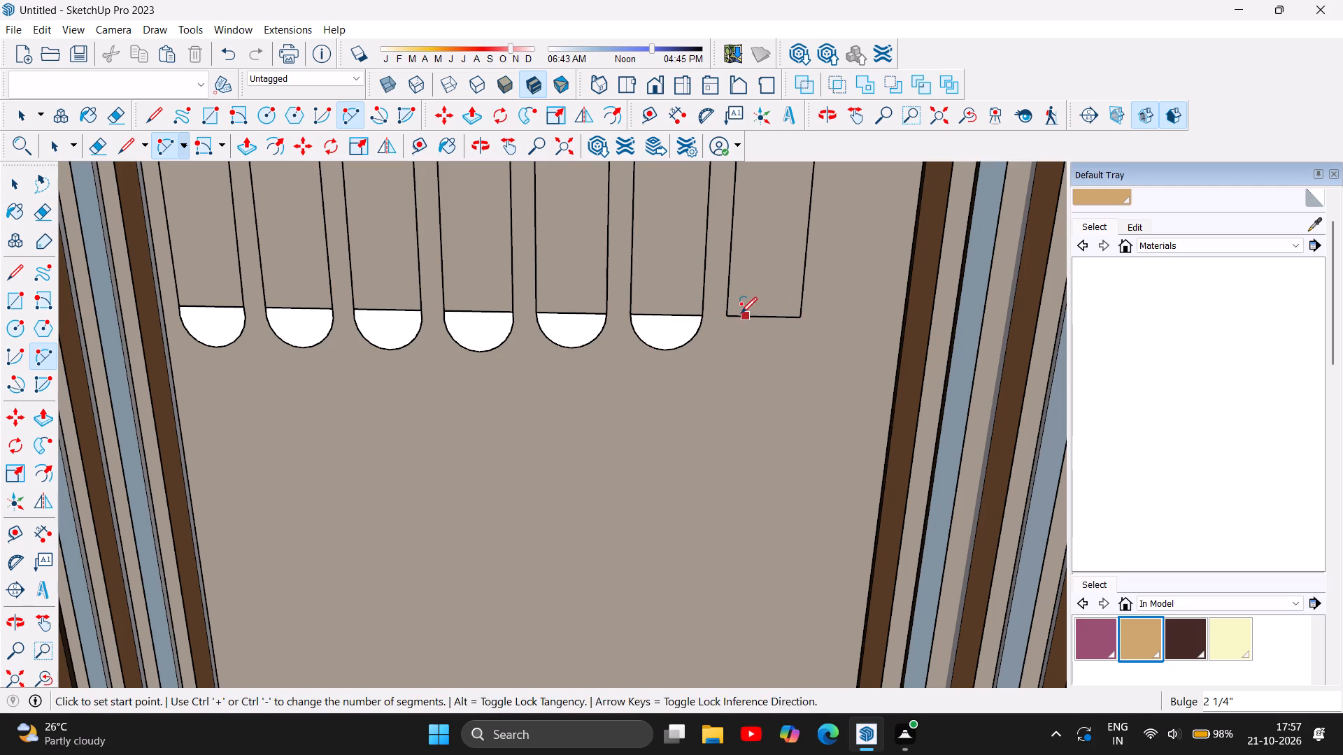
double_click(730, 318)
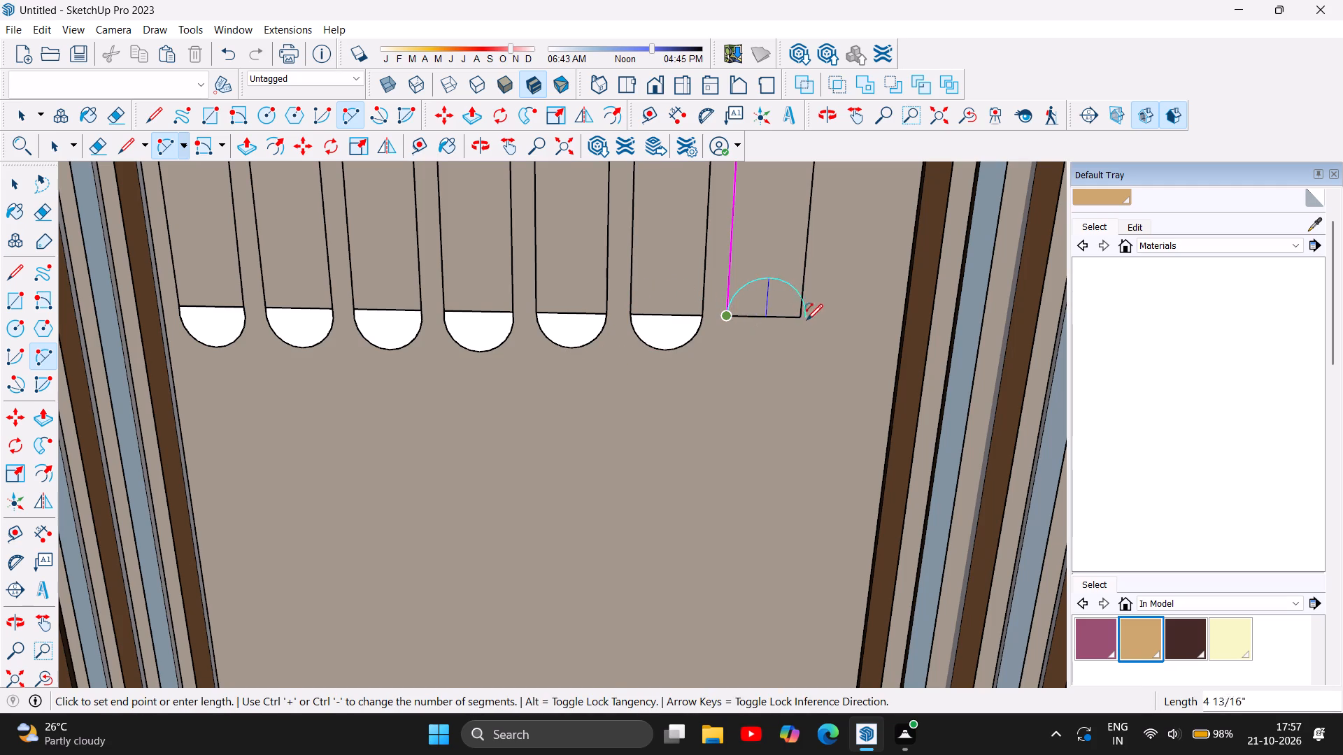
left_click(798, 319)
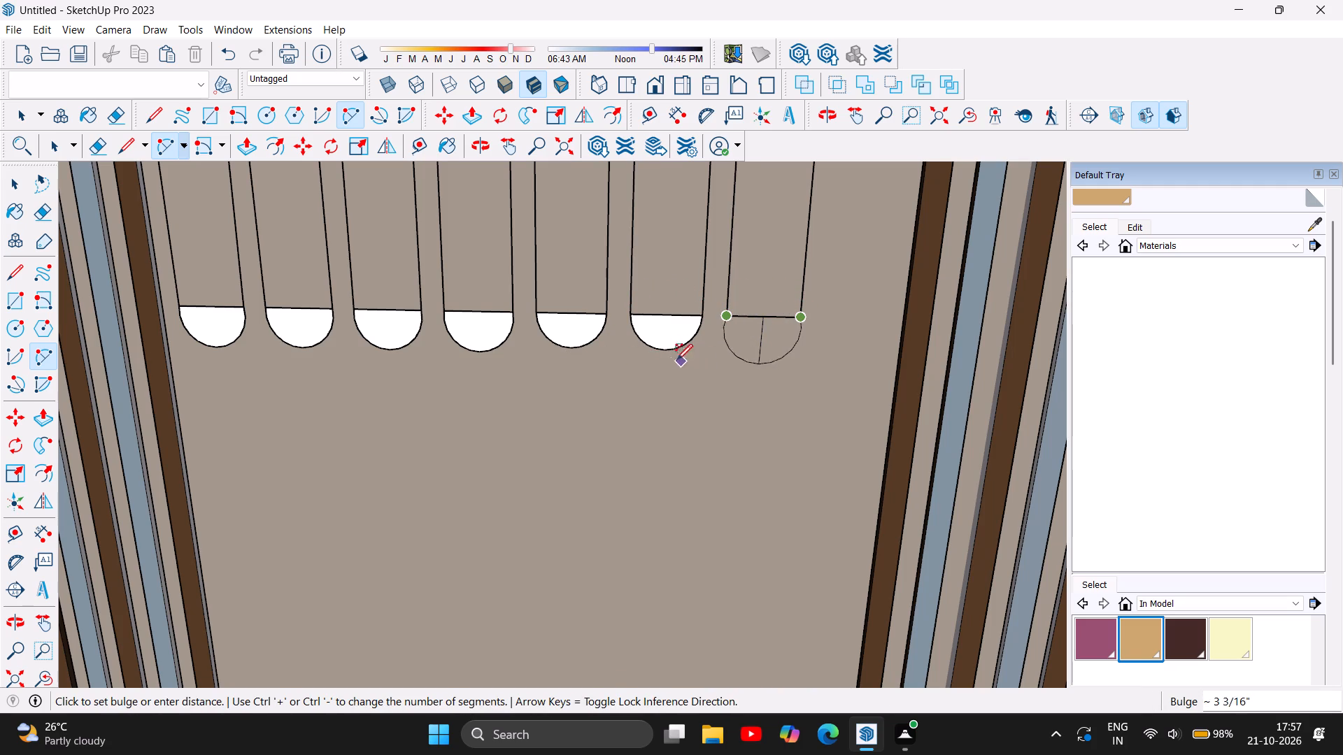
double_click(670, 351)
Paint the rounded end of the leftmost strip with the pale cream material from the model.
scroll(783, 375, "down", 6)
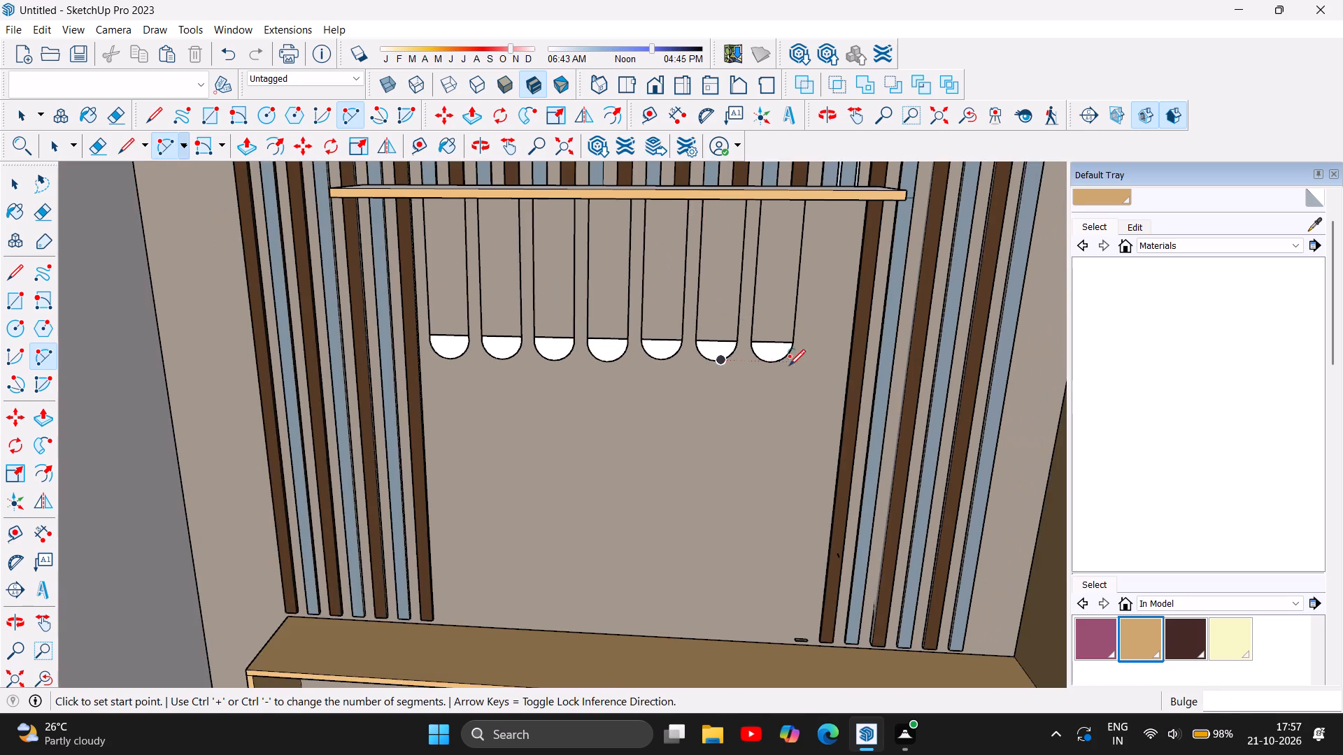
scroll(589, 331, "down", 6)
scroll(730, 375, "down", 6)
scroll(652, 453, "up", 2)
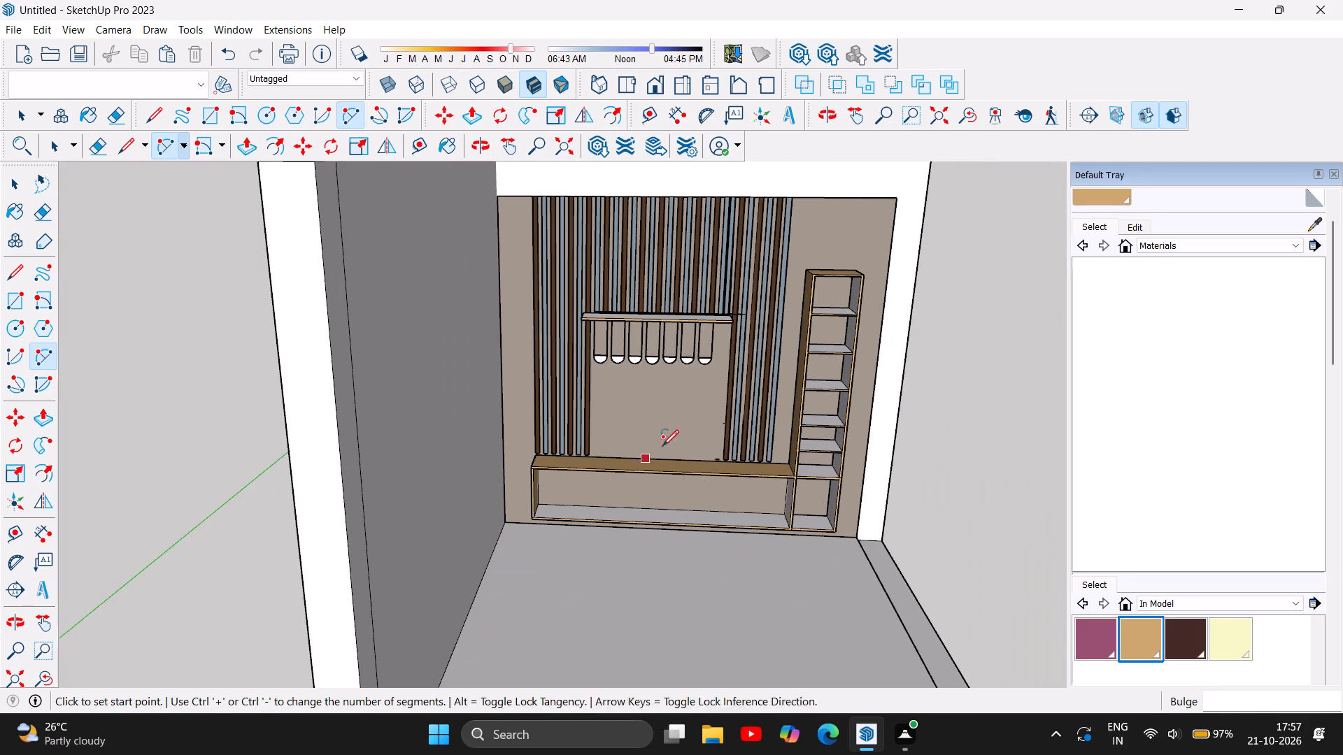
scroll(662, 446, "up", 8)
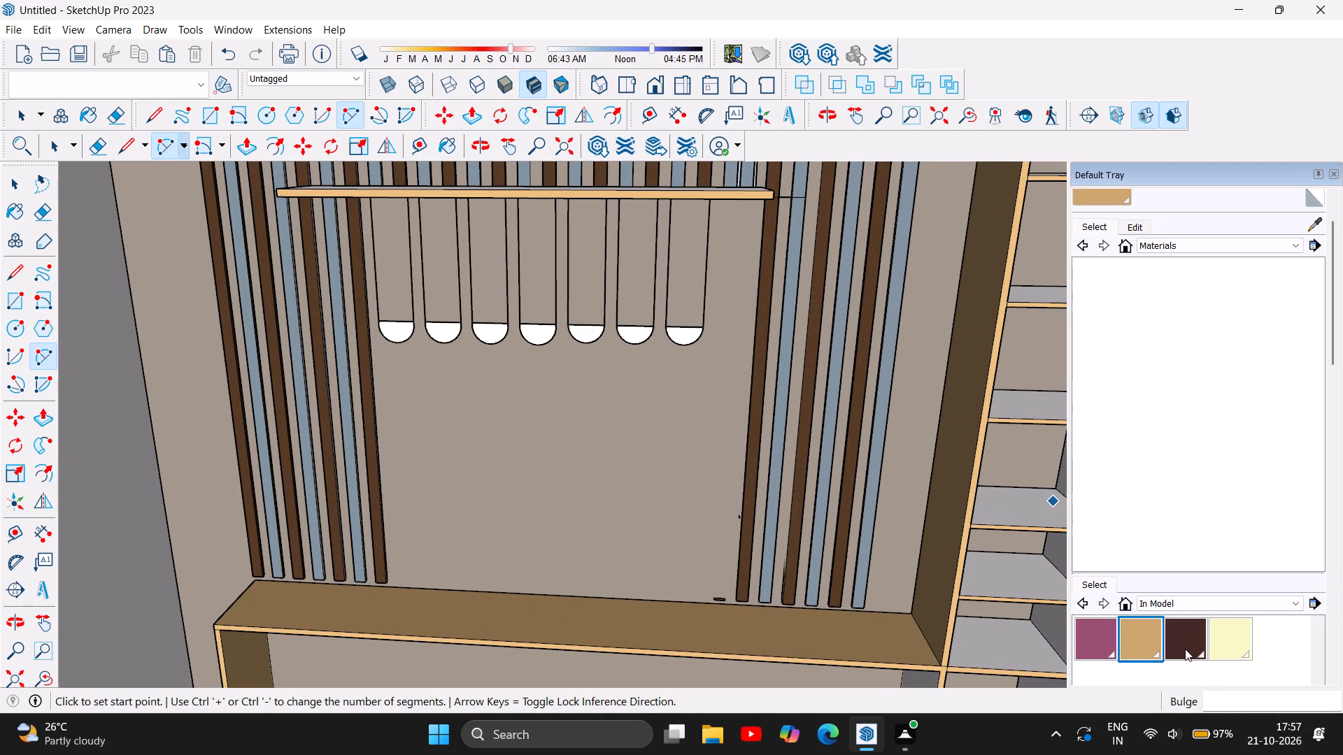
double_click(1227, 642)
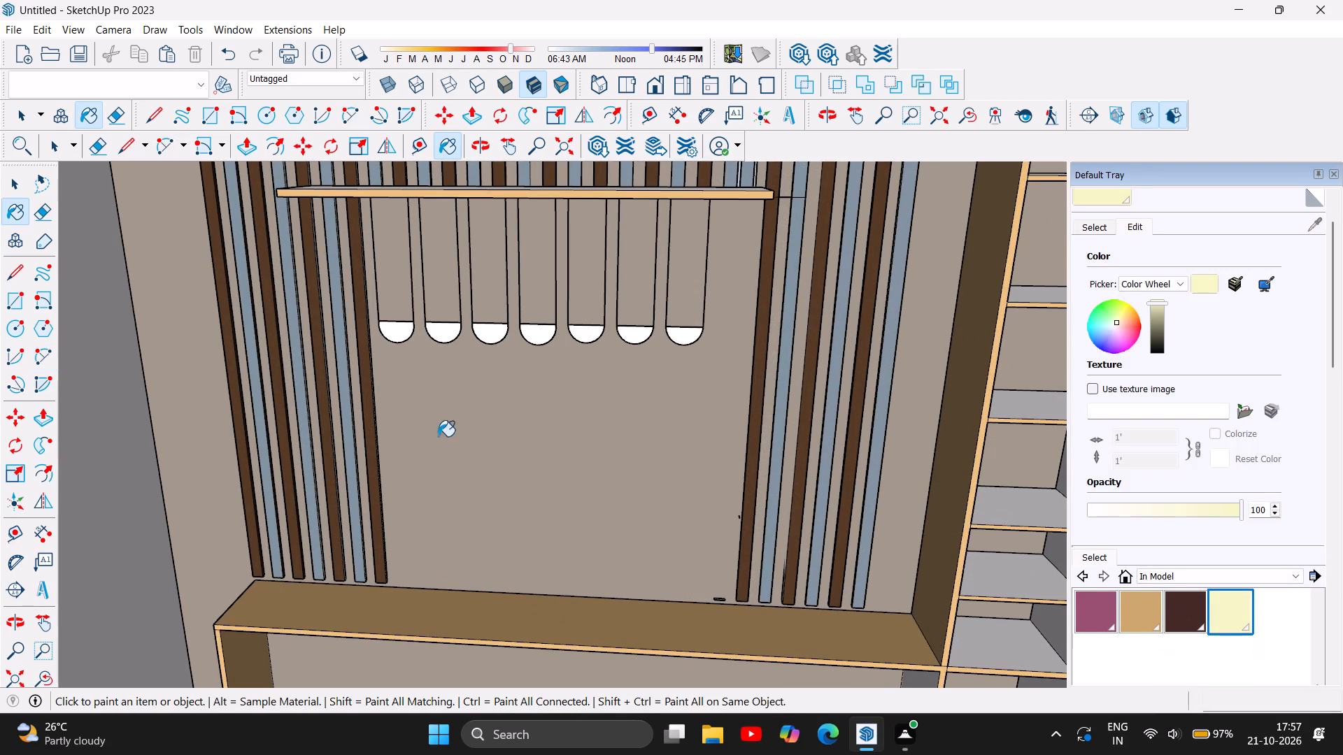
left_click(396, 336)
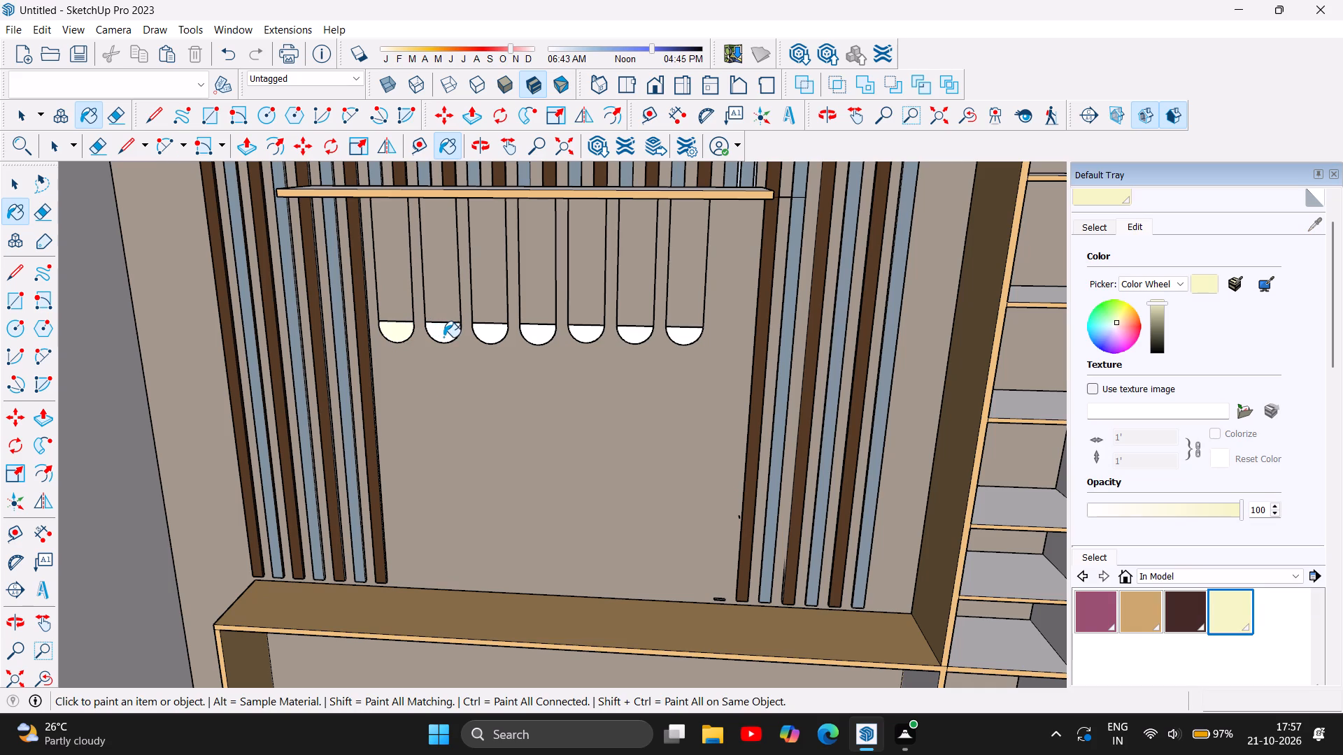
Paint the rounded ends of the first, third, fifth and seventh strips with the plum-pink material.
left_click(1093, 617)
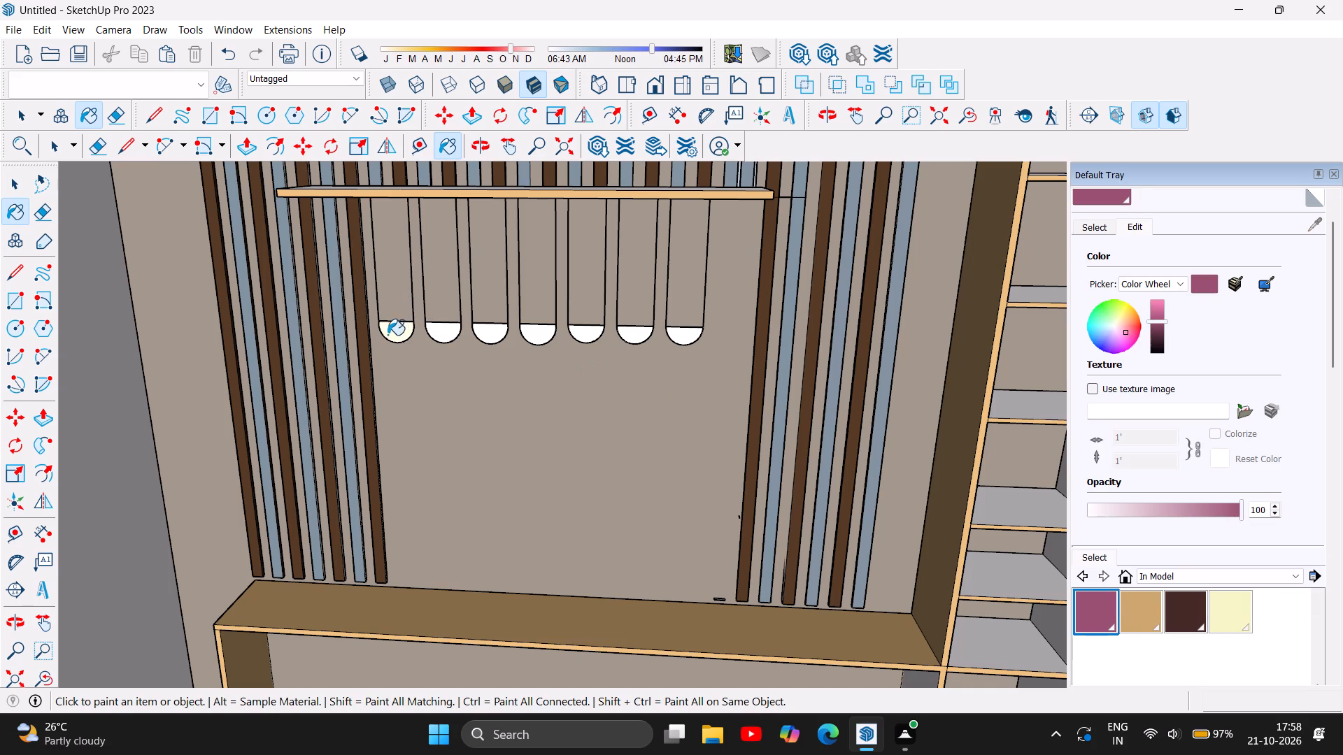
left_click(394, 332)
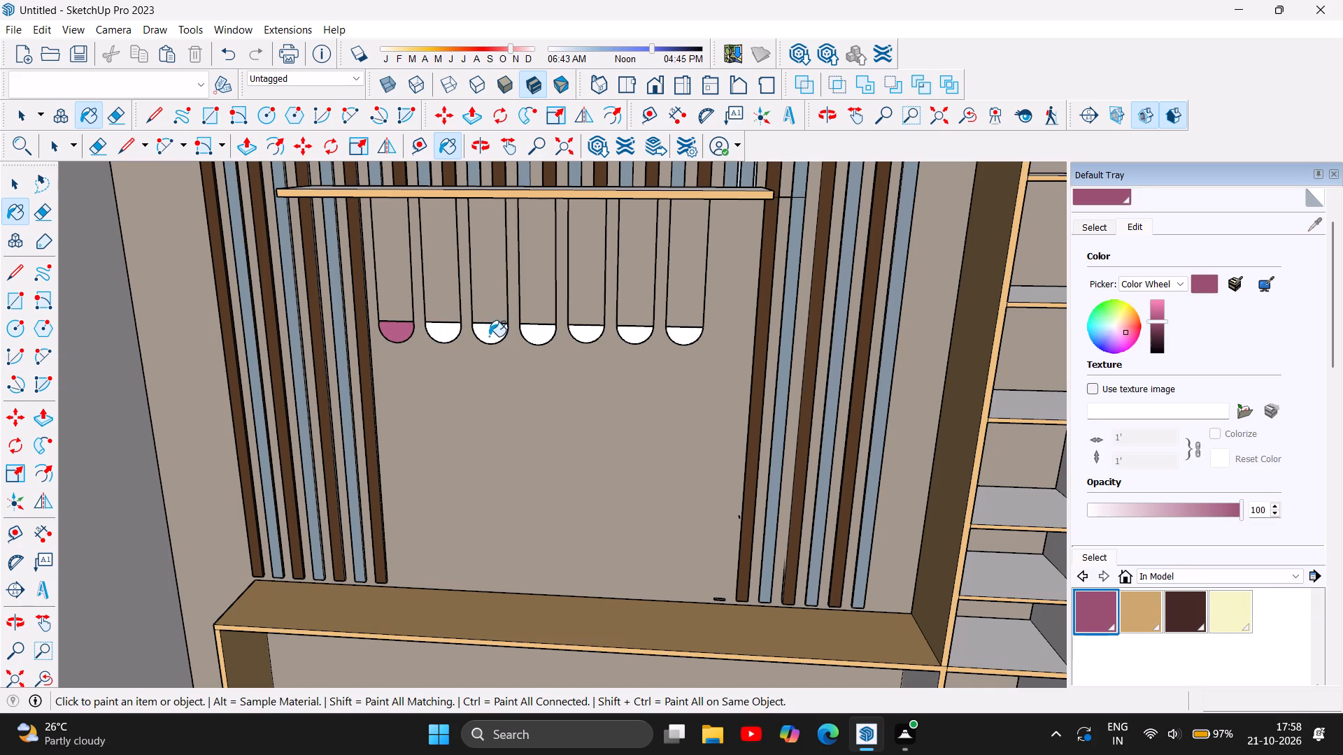
double_click(489, 335)
left_click(583, 338)
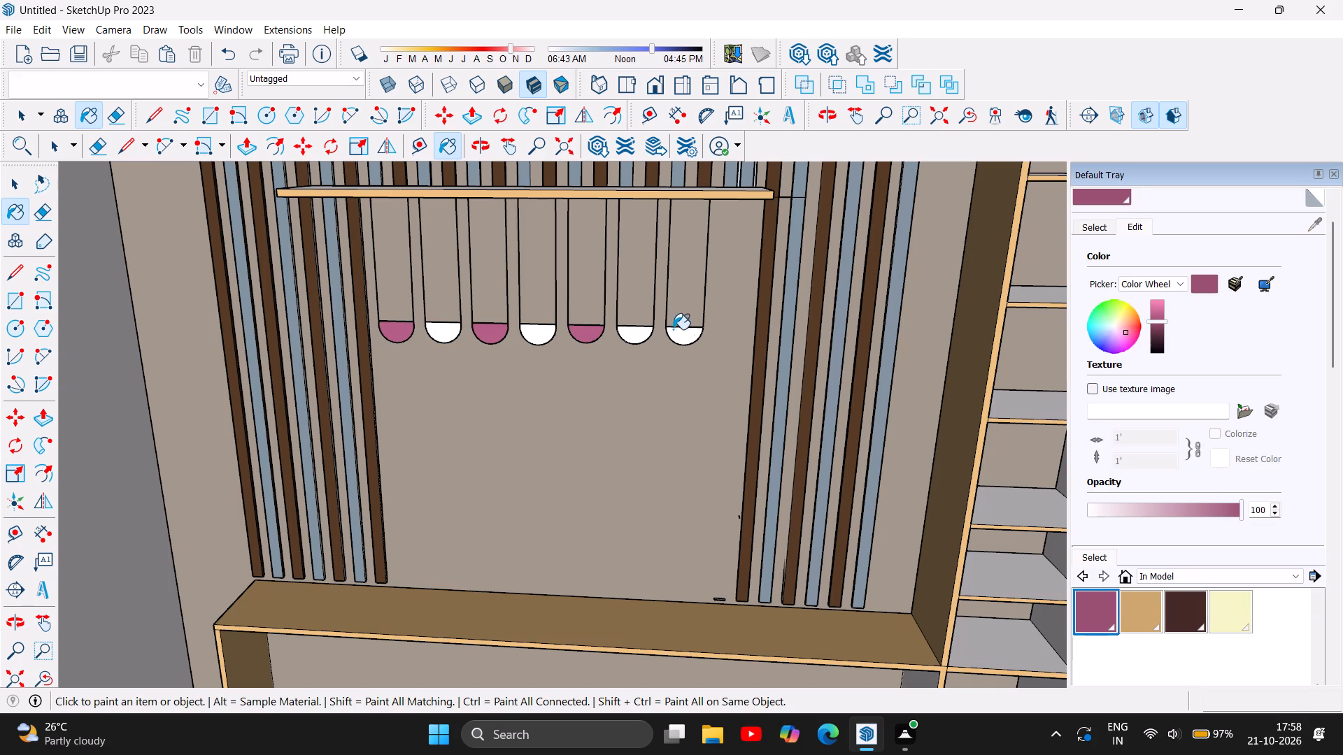
left_click(684, 336)
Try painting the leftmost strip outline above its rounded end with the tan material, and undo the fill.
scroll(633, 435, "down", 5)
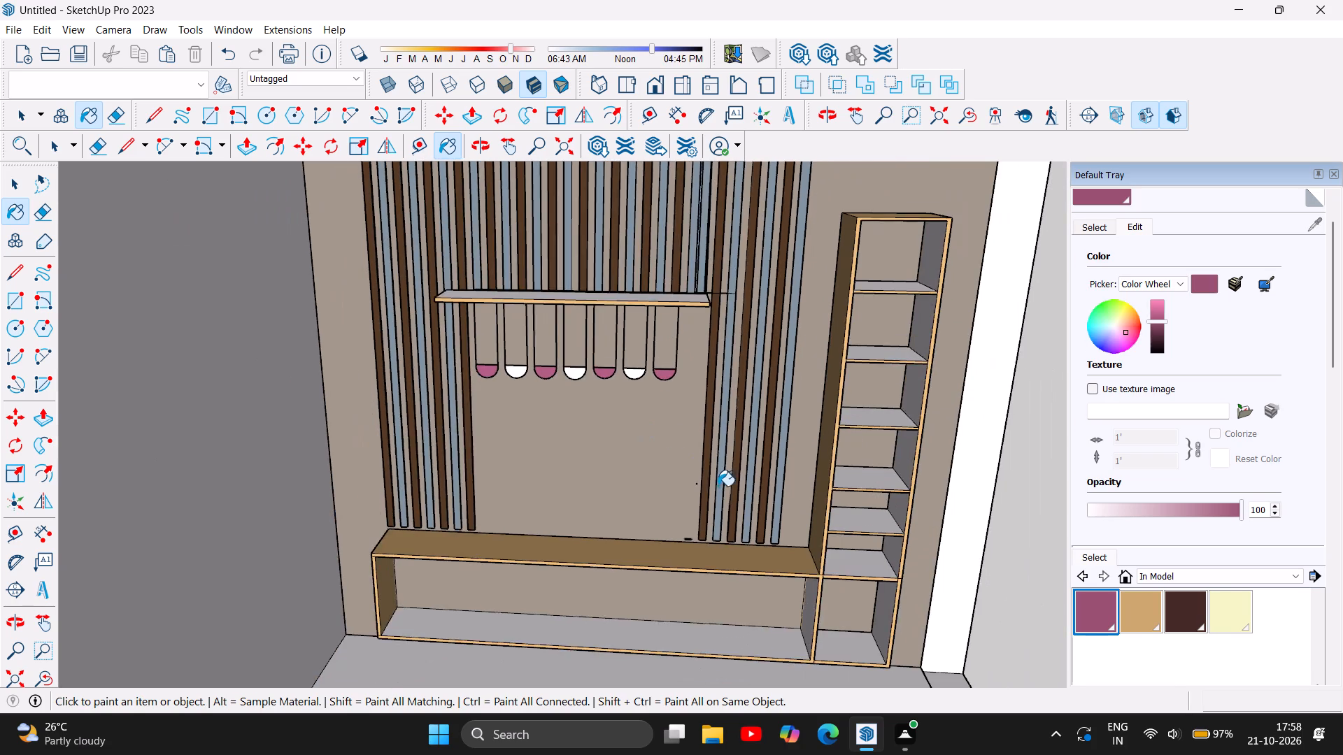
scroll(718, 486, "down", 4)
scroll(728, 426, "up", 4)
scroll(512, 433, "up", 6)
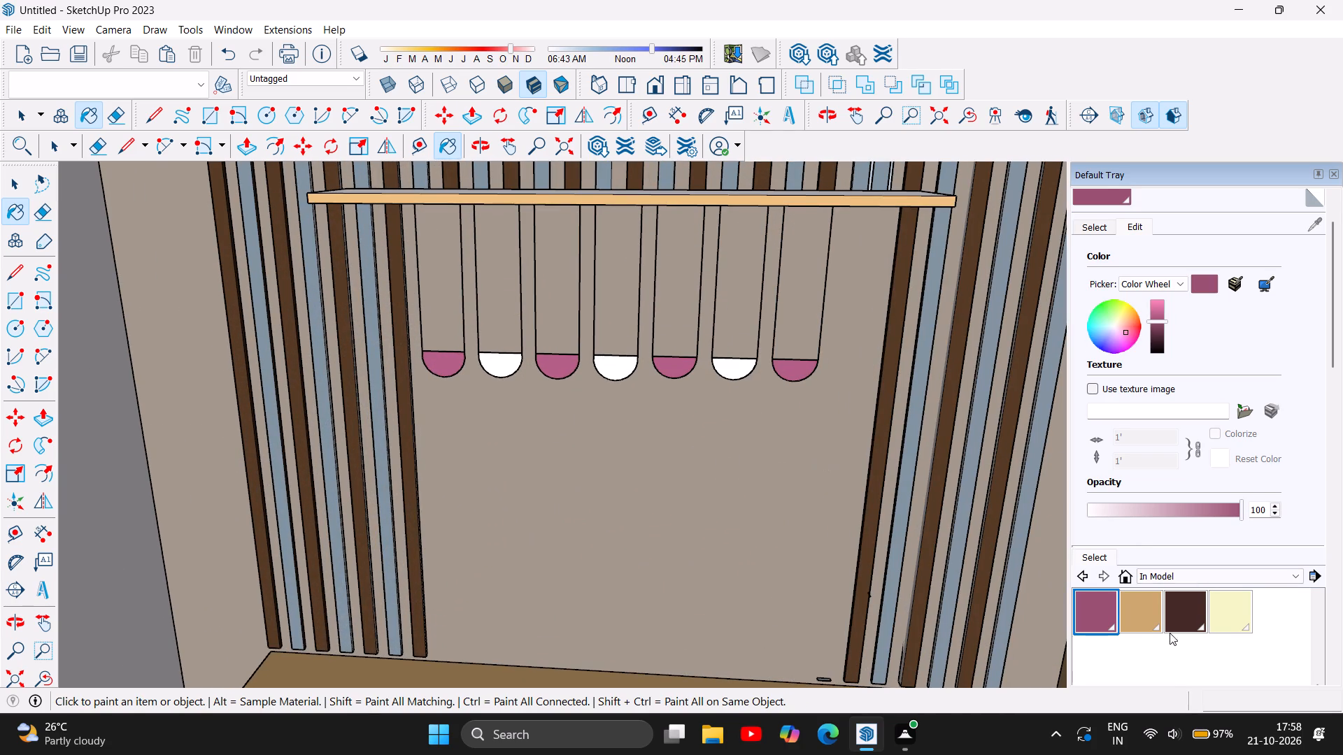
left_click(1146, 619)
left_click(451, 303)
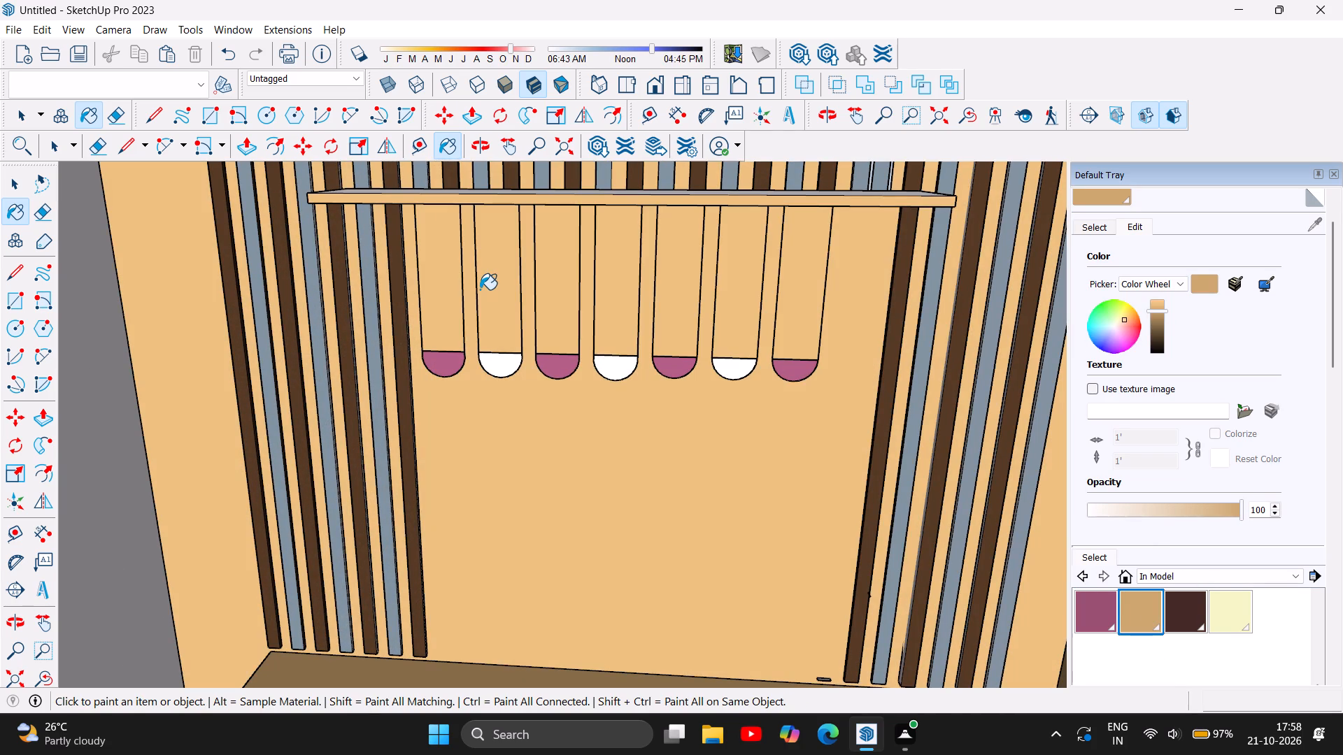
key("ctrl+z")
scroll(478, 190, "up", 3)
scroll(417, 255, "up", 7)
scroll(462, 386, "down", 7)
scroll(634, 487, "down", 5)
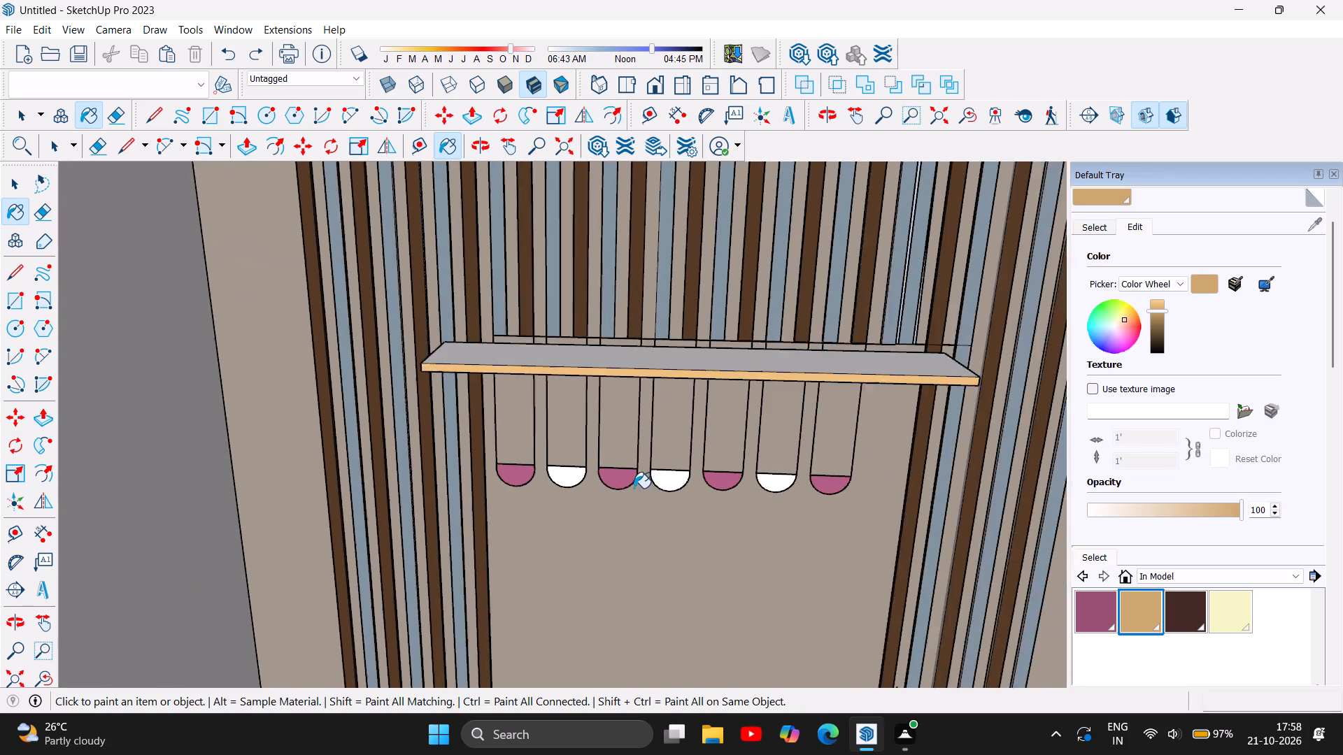
Extrude the plum-pink rounded end of the first strip outline 0.5" outward from the wall.
scroll(599, 542, "up", 7)
scroll(404, 357, "down", 5)
scroll(590, 343, "down", 6)
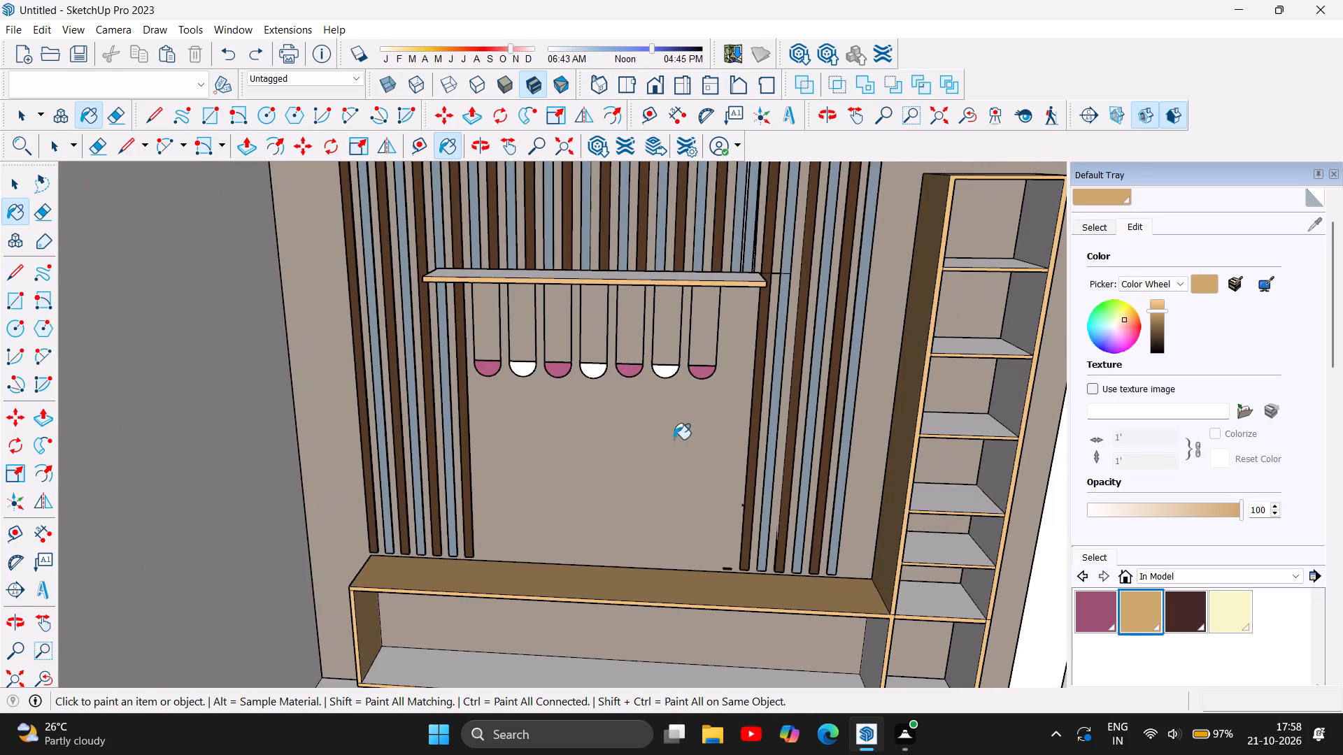
scroll(602, 359, "up", 7)
scroll(696, 371, "down", 1)
scroll(685, 452, "up", 7)
scroll(718, 436, "down", 6)
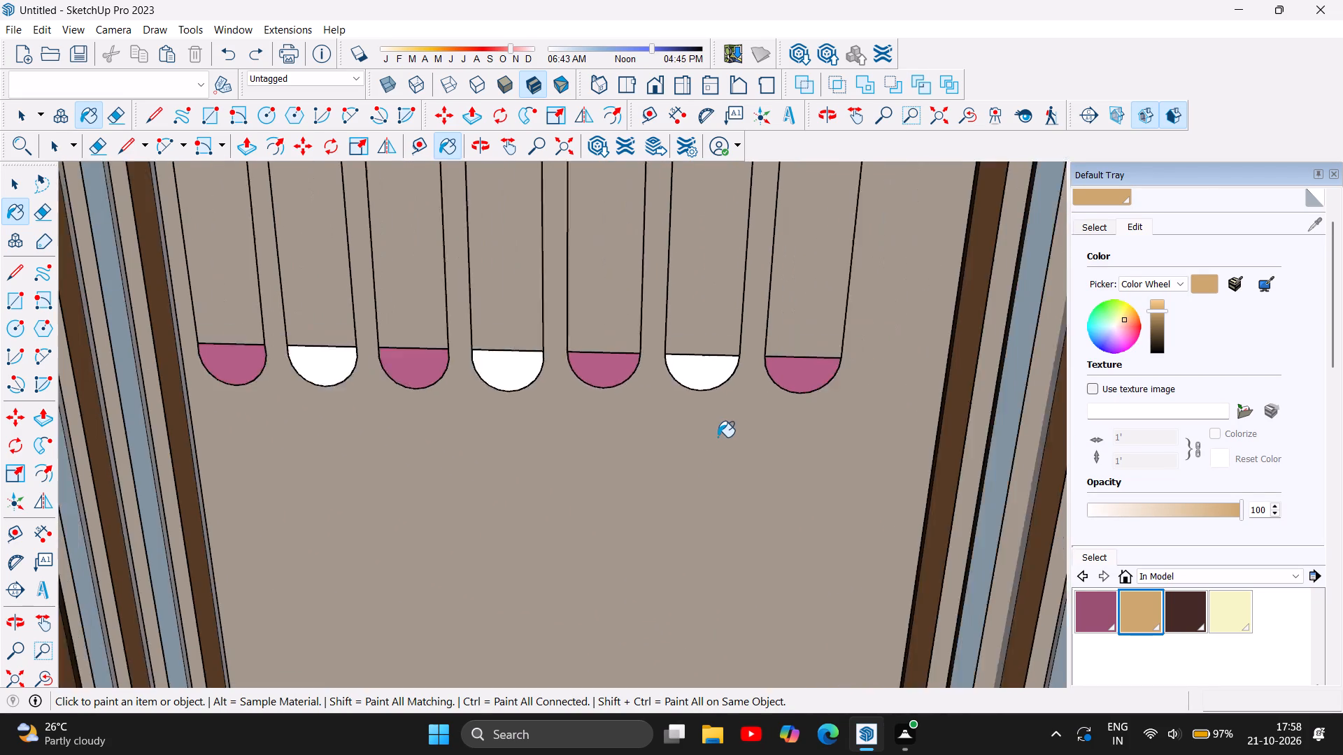
left_click(257, 154)
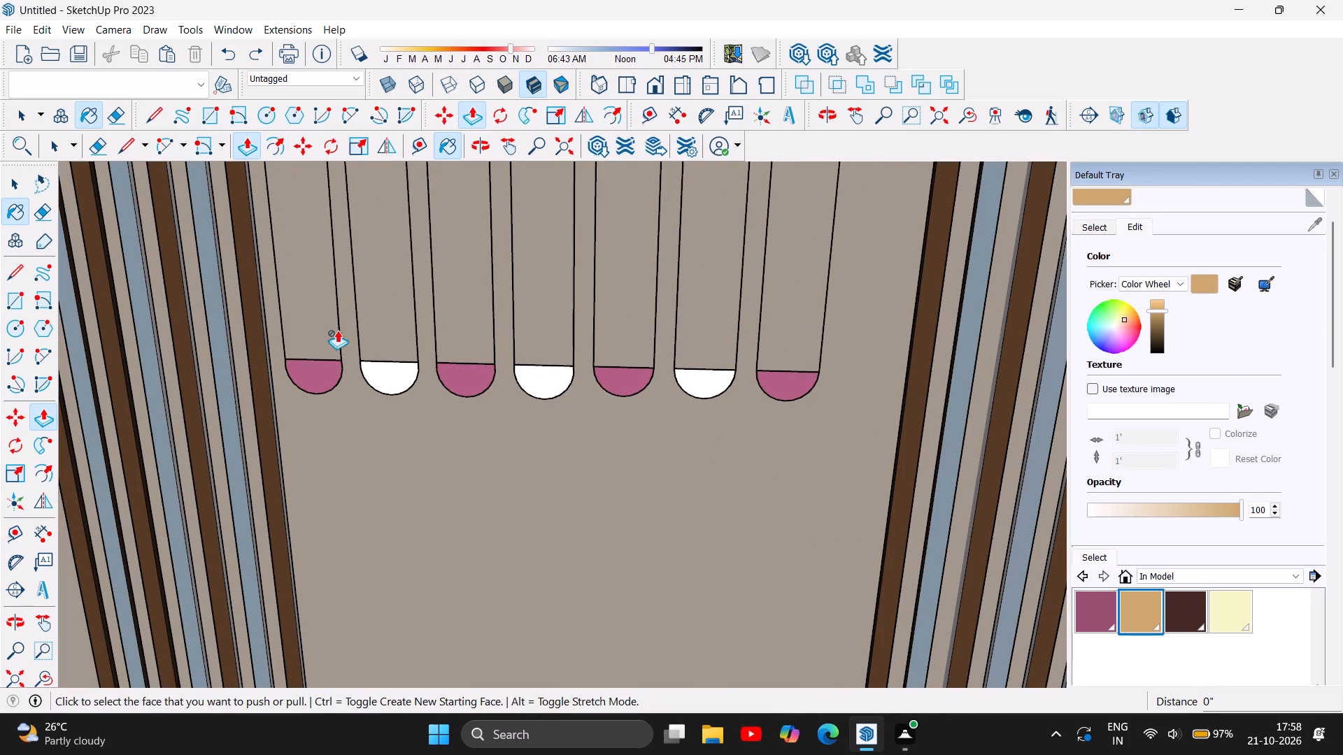
left_click(325, 365)
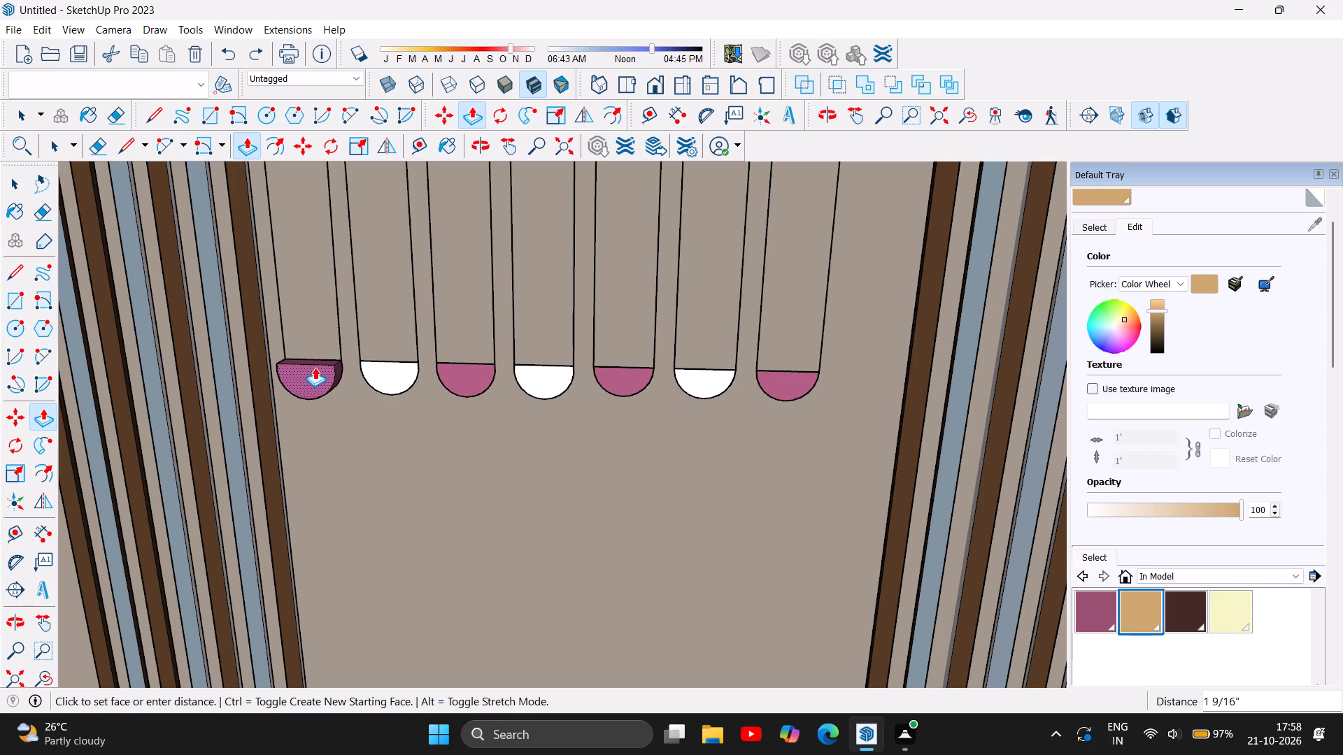
scroll(315, 367, "down", 4)
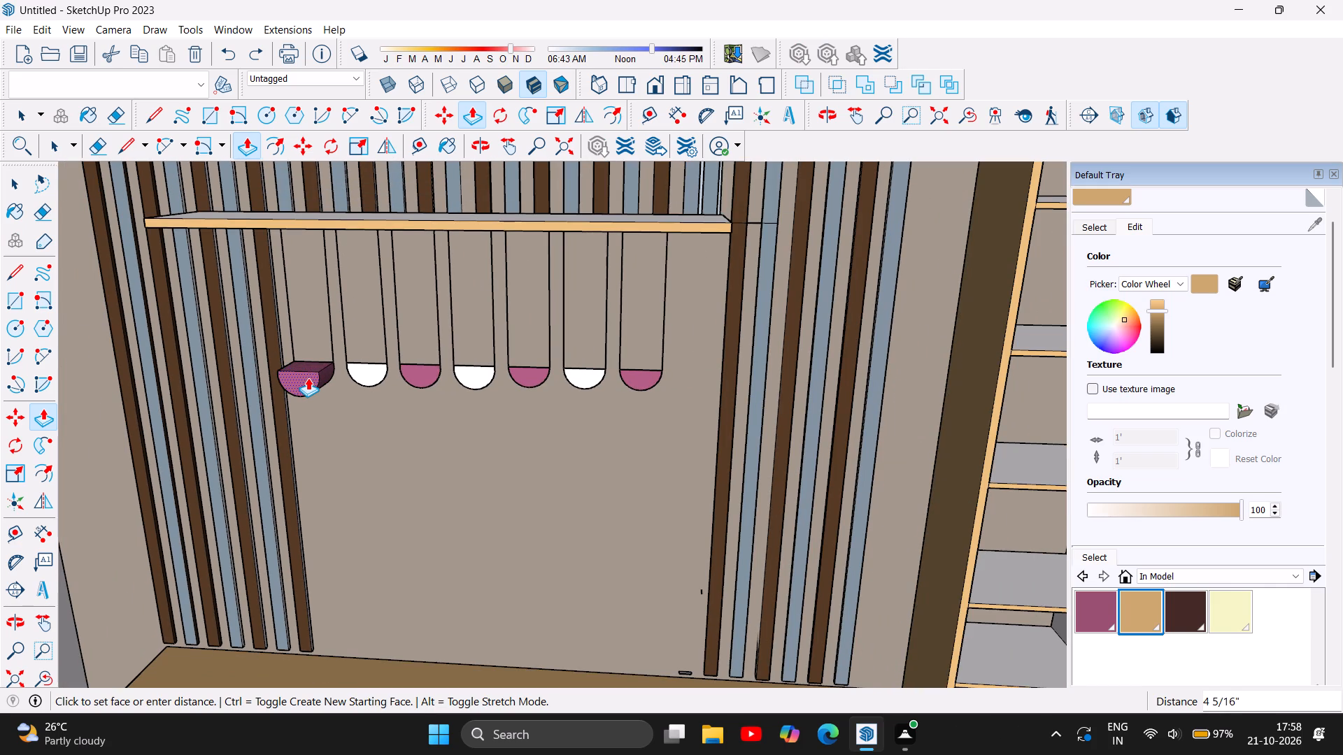
type("0.5")
key("Return")
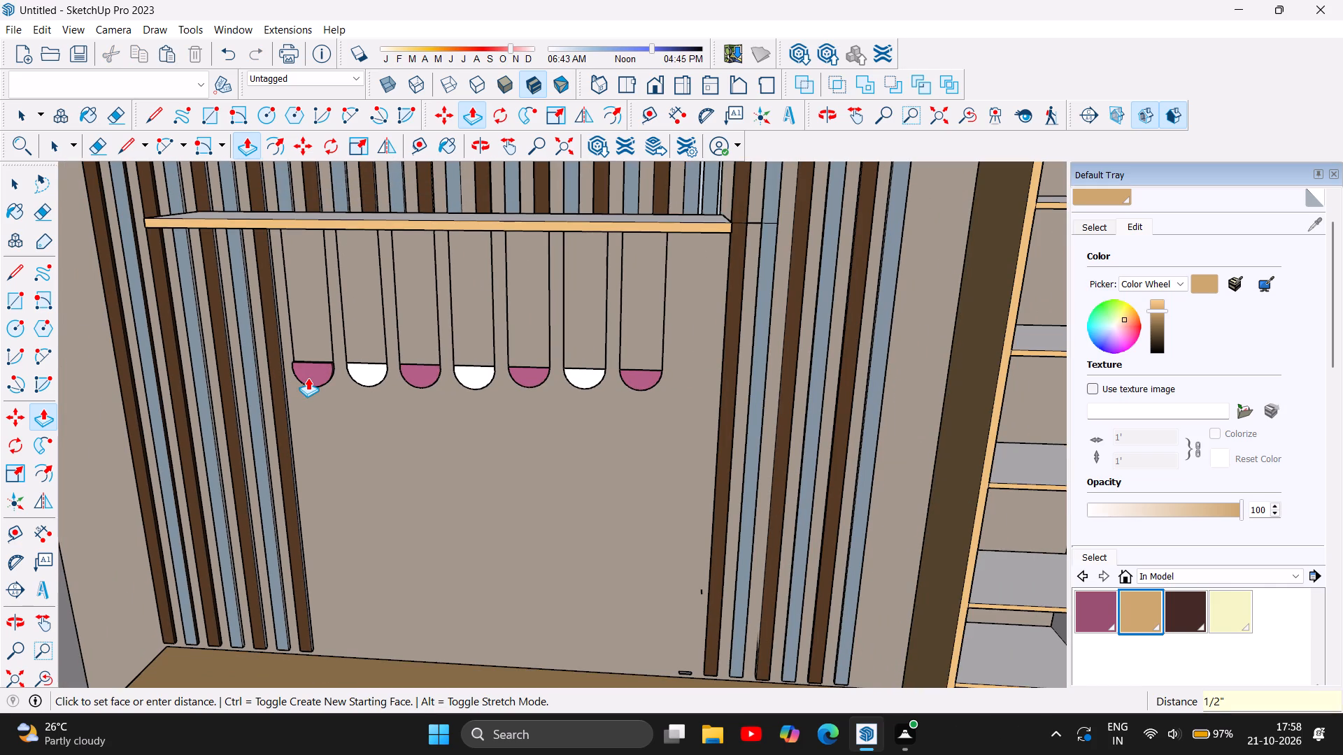
Examine the extruded end of the first strip up close and from below against the neighbouring ends.
scroll(343, 398, "up", 16)
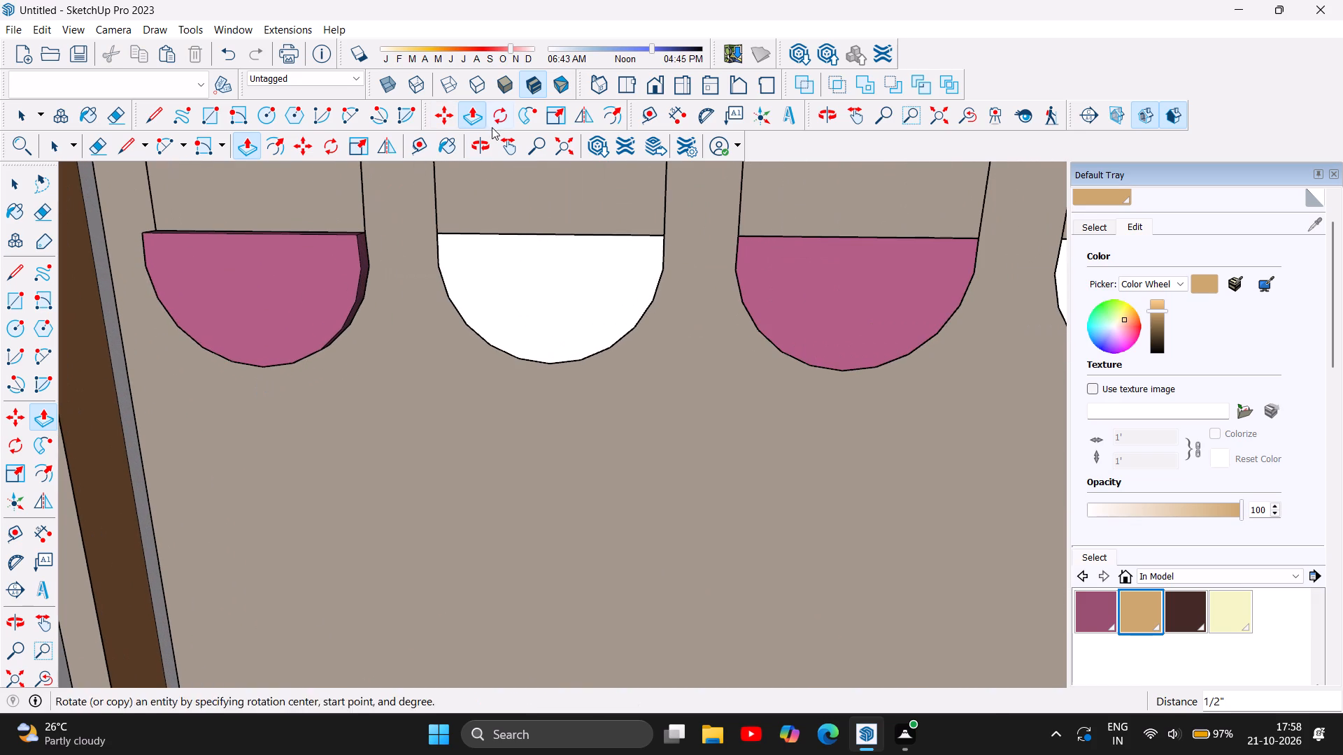
left_click(492, 148)
left_click_drag(378, 455, 400, 318)
left_click(400, 317)
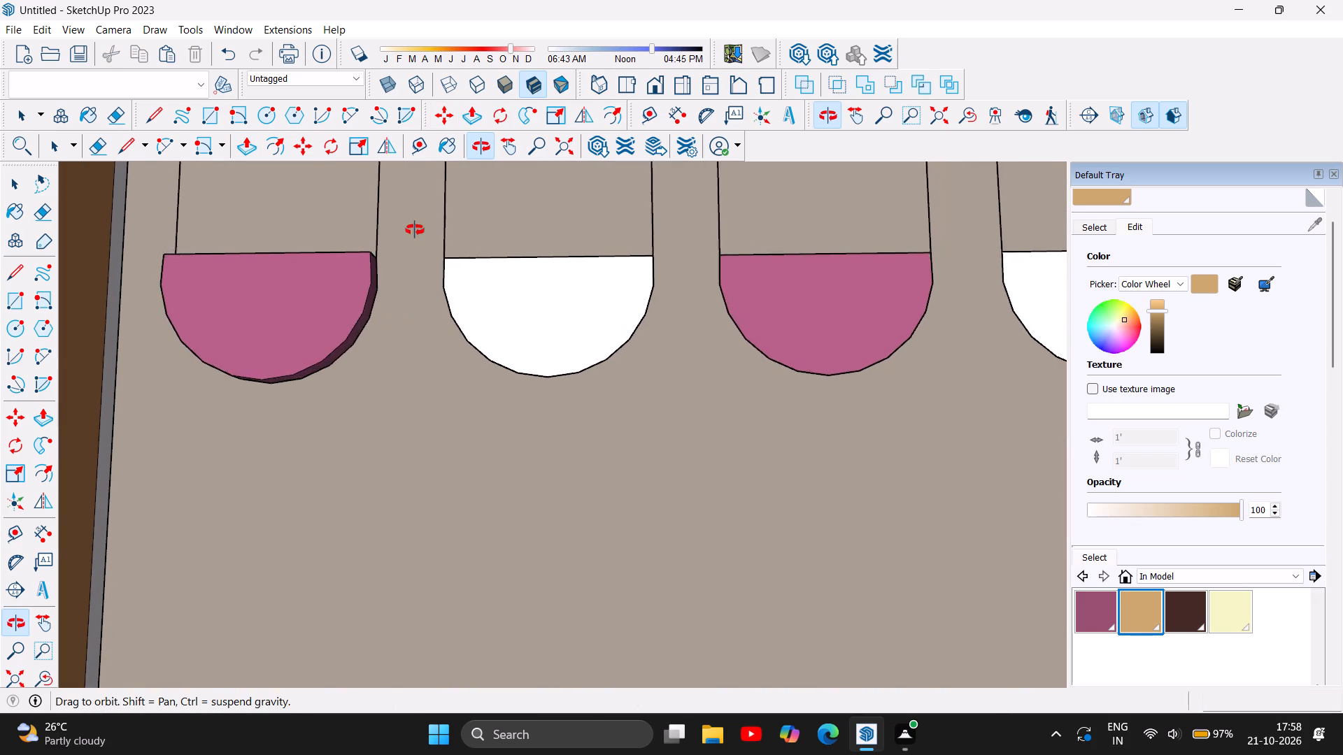
scroll(415, 230, "down", 5)
scroll(393, 346, "down", 12)
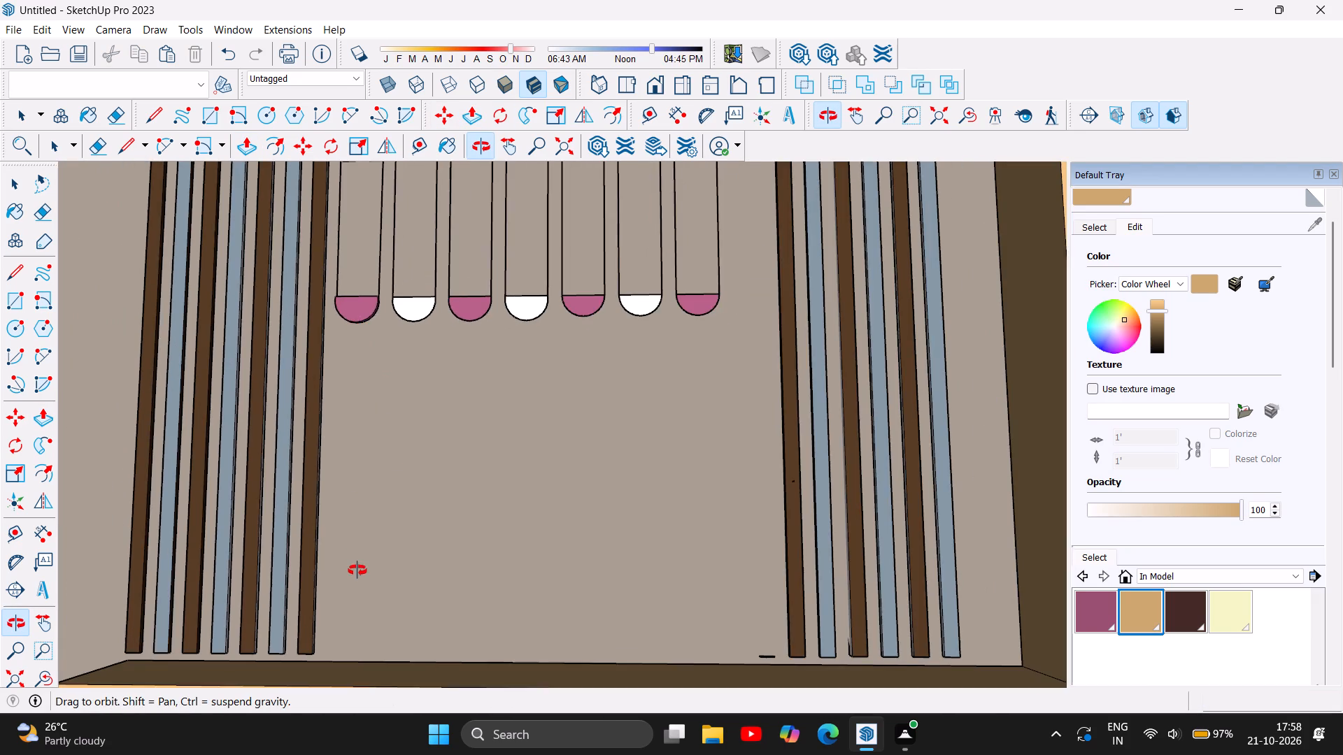
scroll(357, 573, "up", 3)
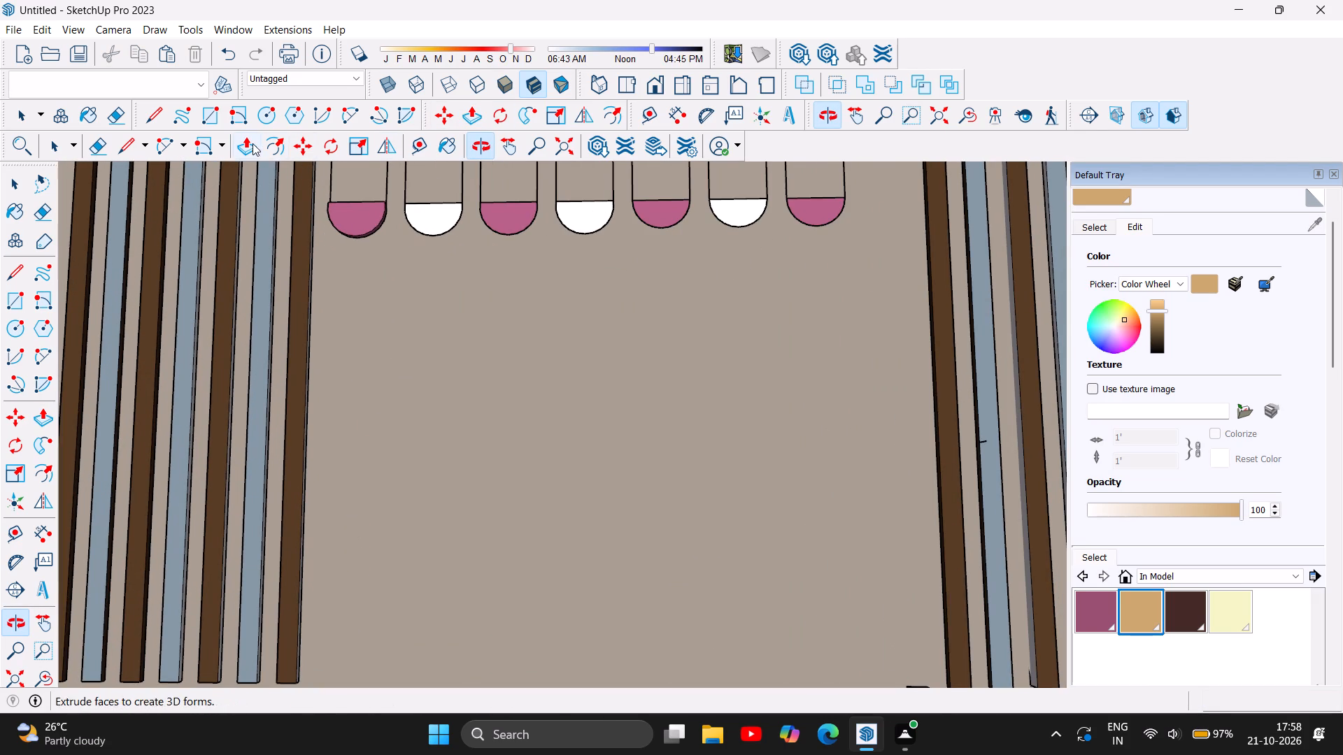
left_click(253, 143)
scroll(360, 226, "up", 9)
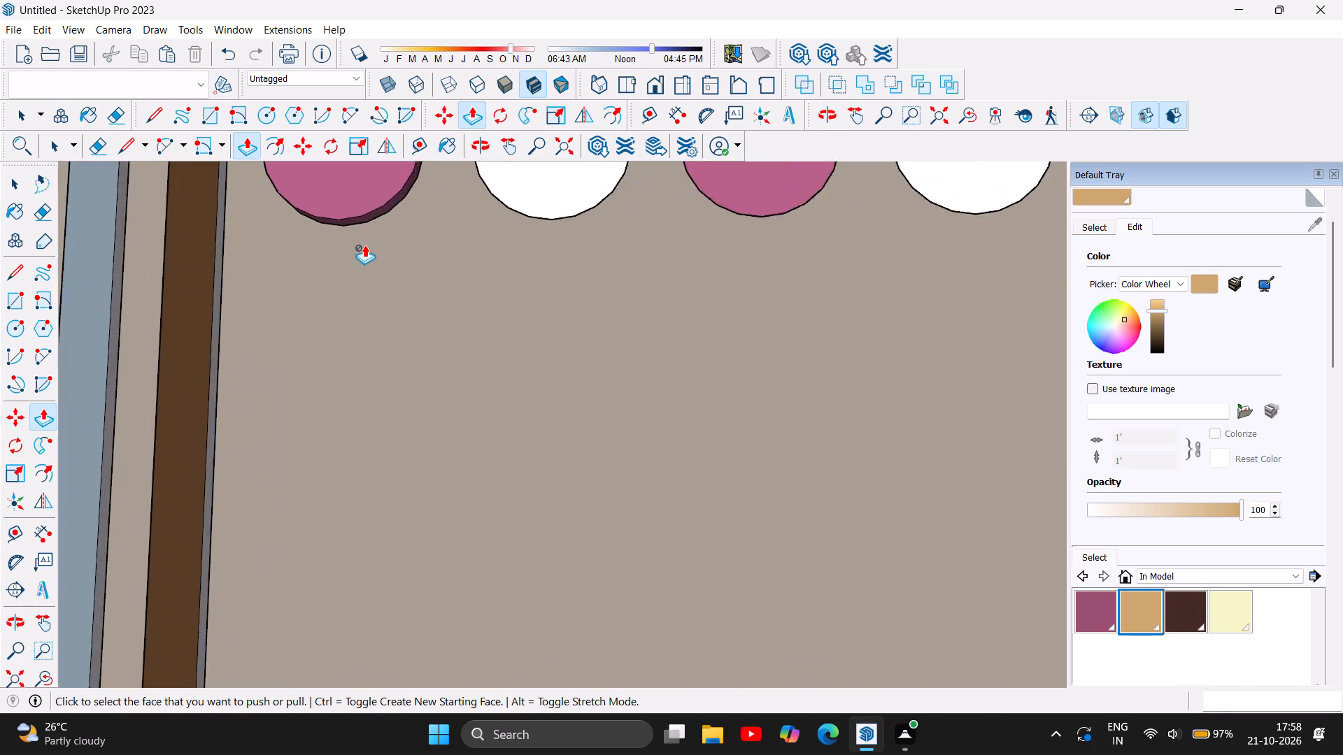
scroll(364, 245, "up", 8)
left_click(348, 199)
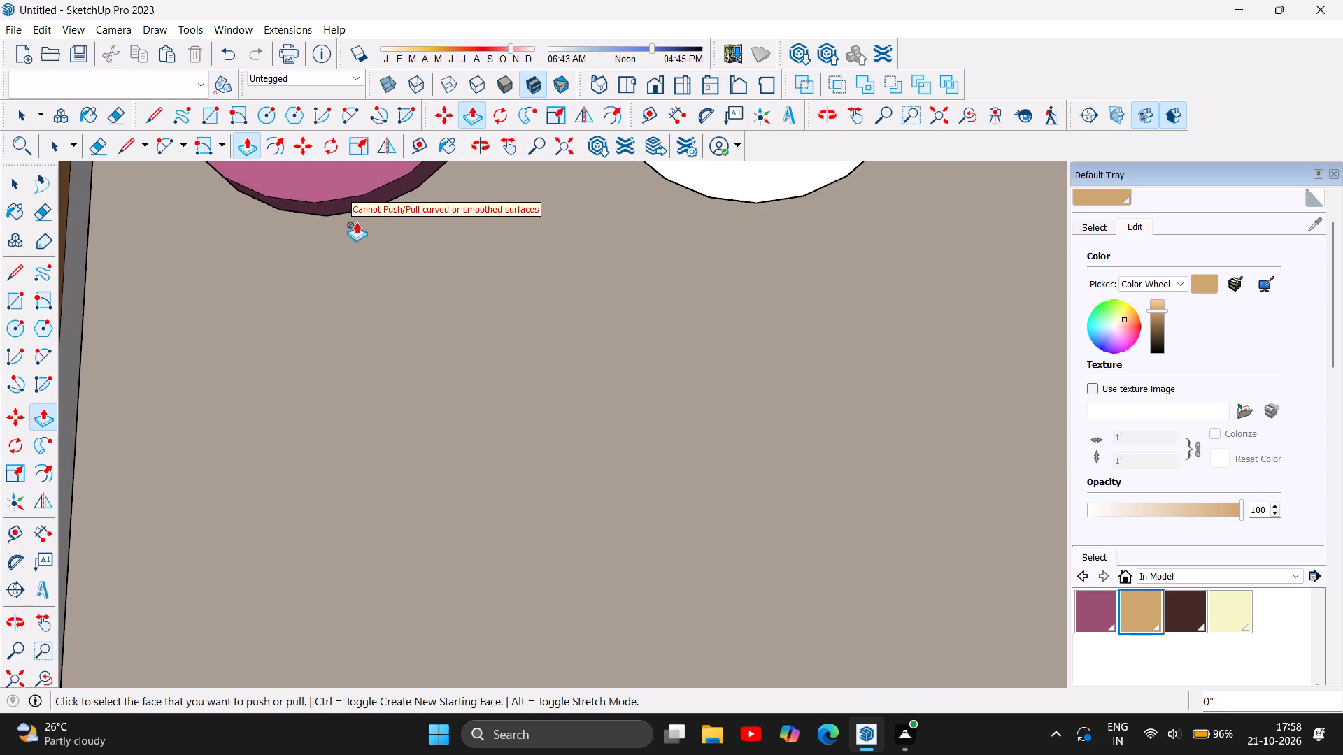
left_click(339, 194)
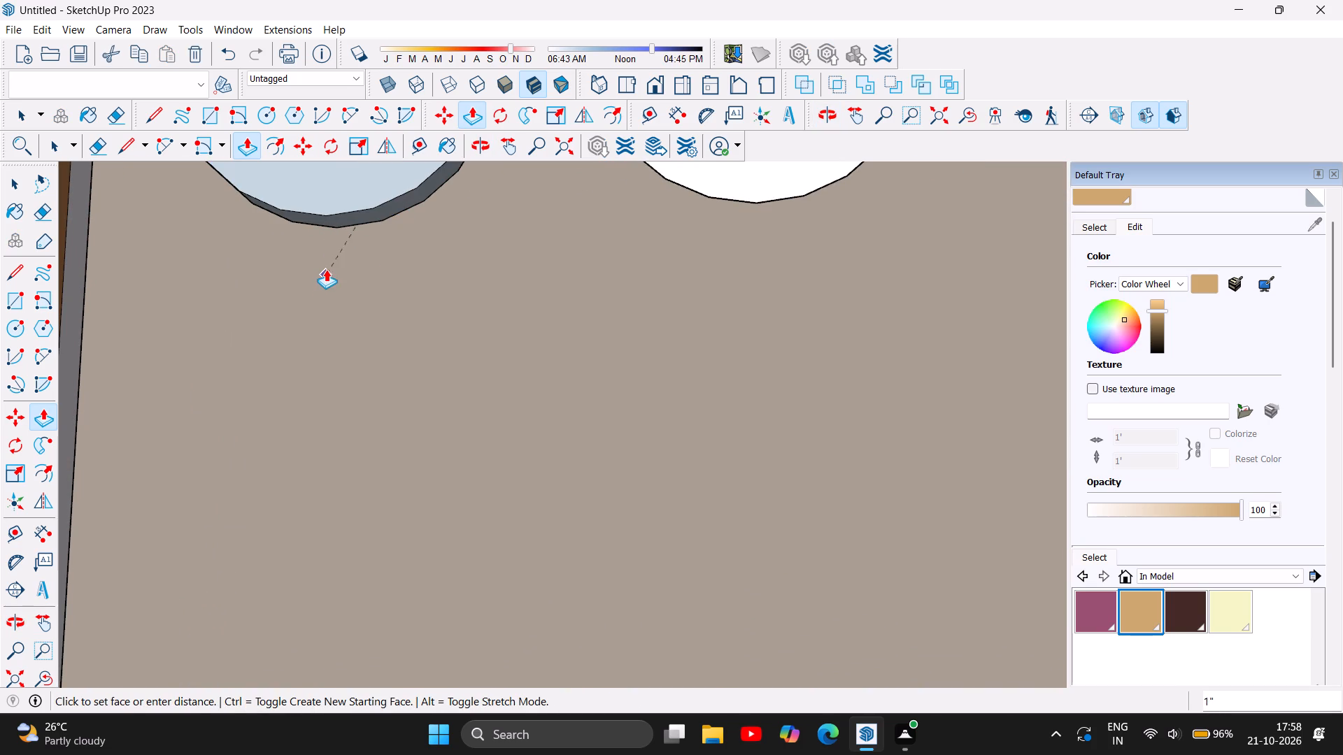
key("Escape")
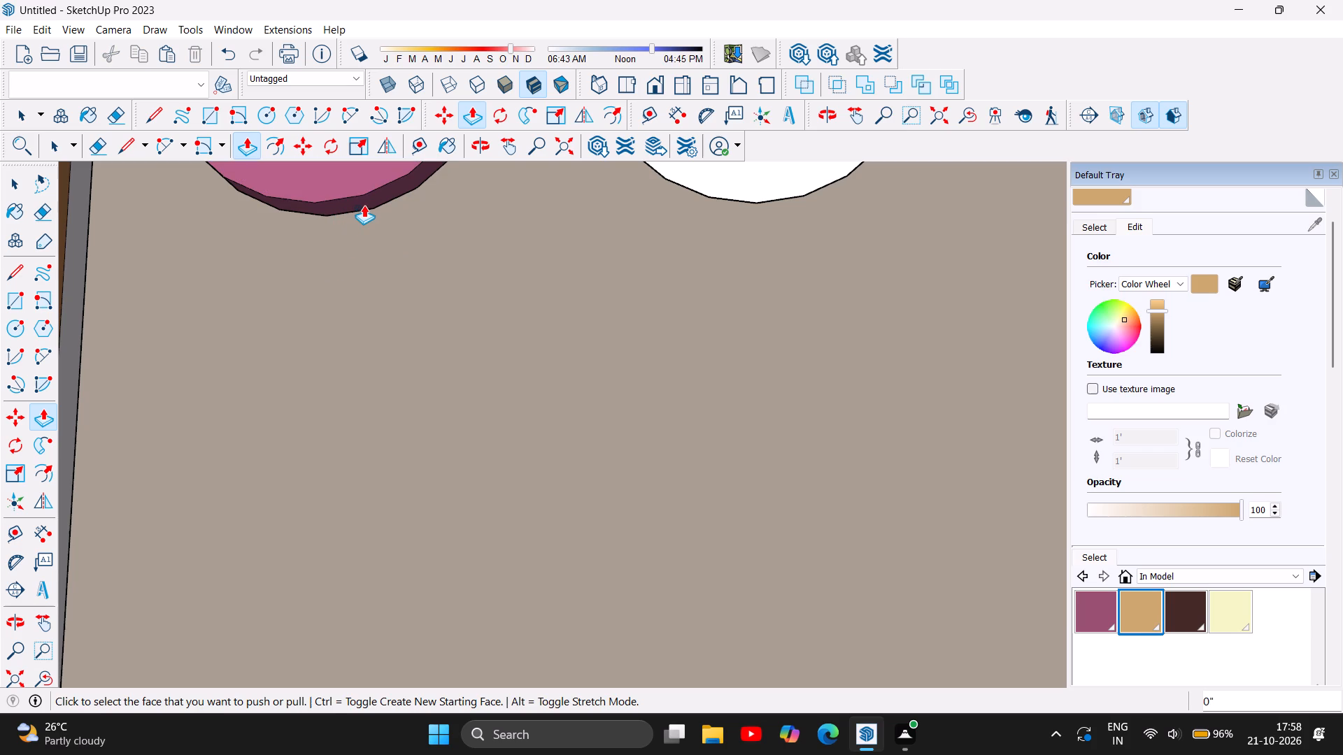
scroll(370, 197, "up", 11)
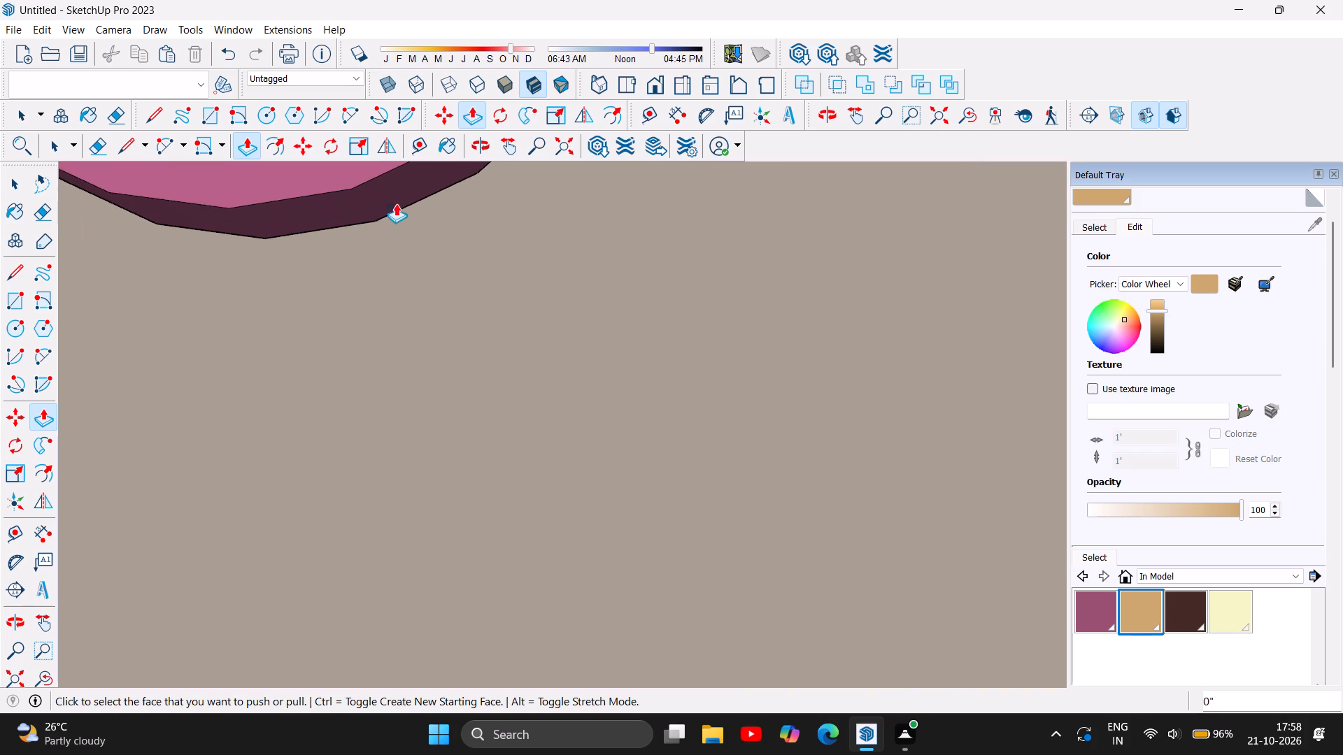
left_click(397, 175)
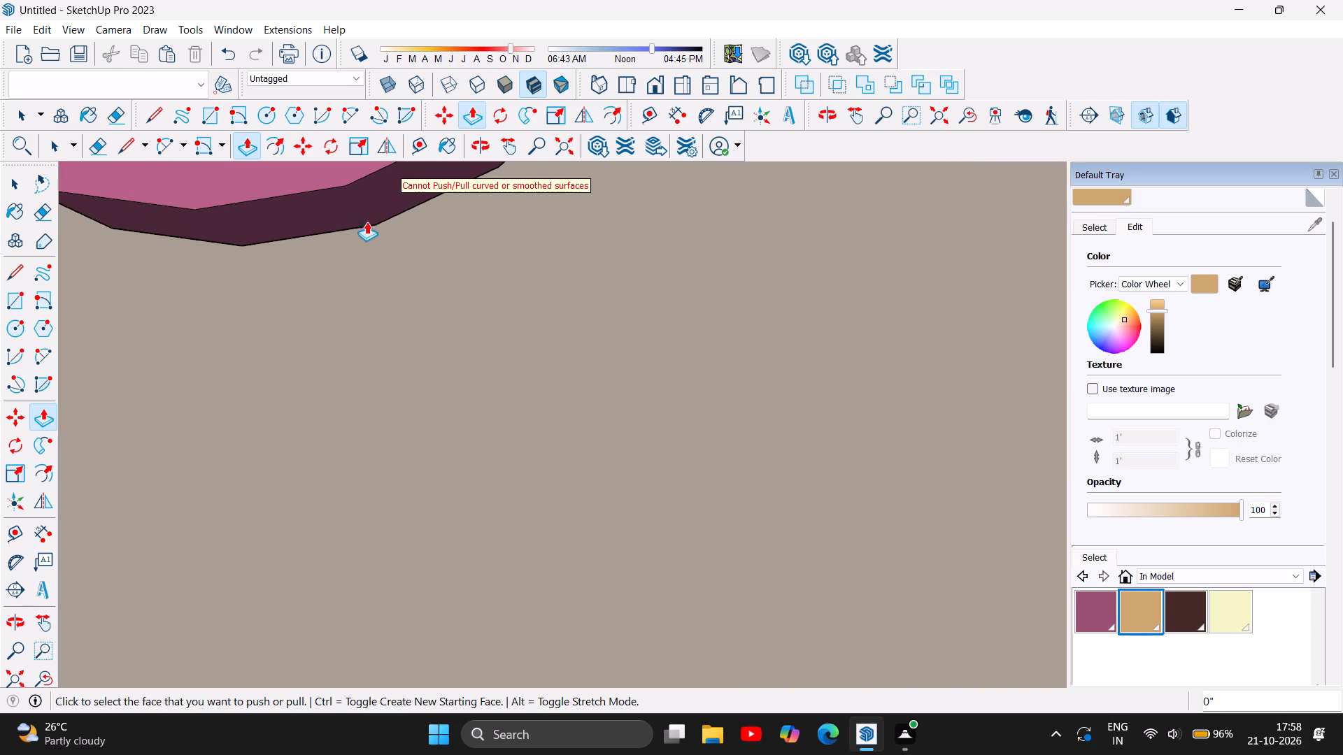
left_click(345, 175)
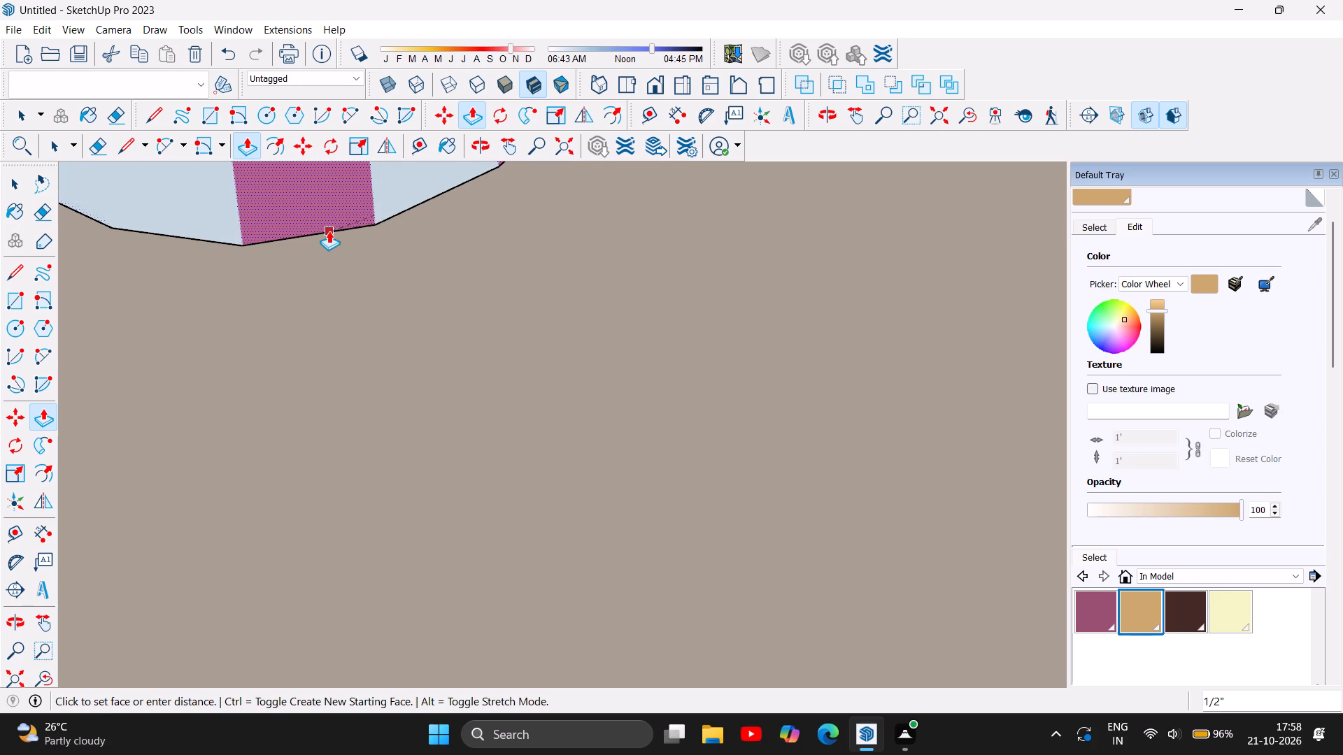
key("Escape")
Extrude the rounded ends of the second, third and fourth strip outlines by 0.5" each.
scroll(302, 396, "down", 14)
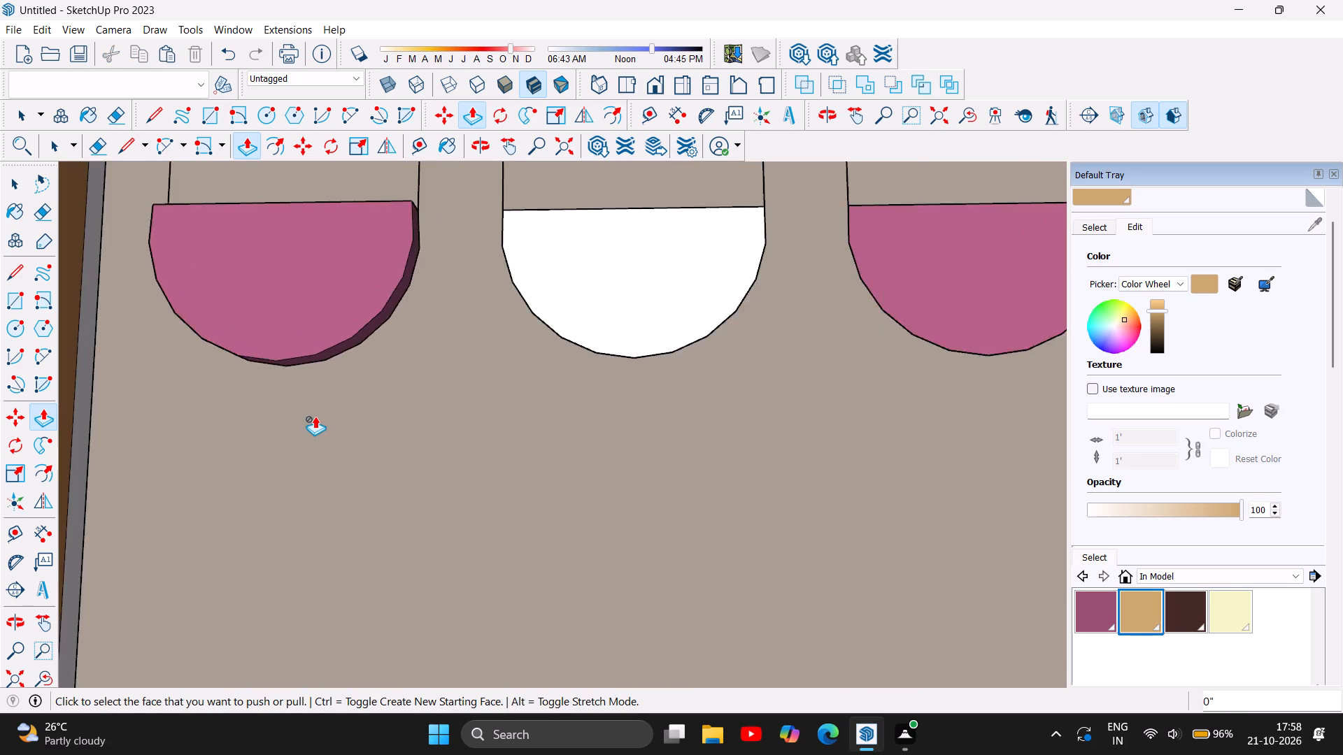
scroll(316, 416, "down", 6)
left_click(454, 350)
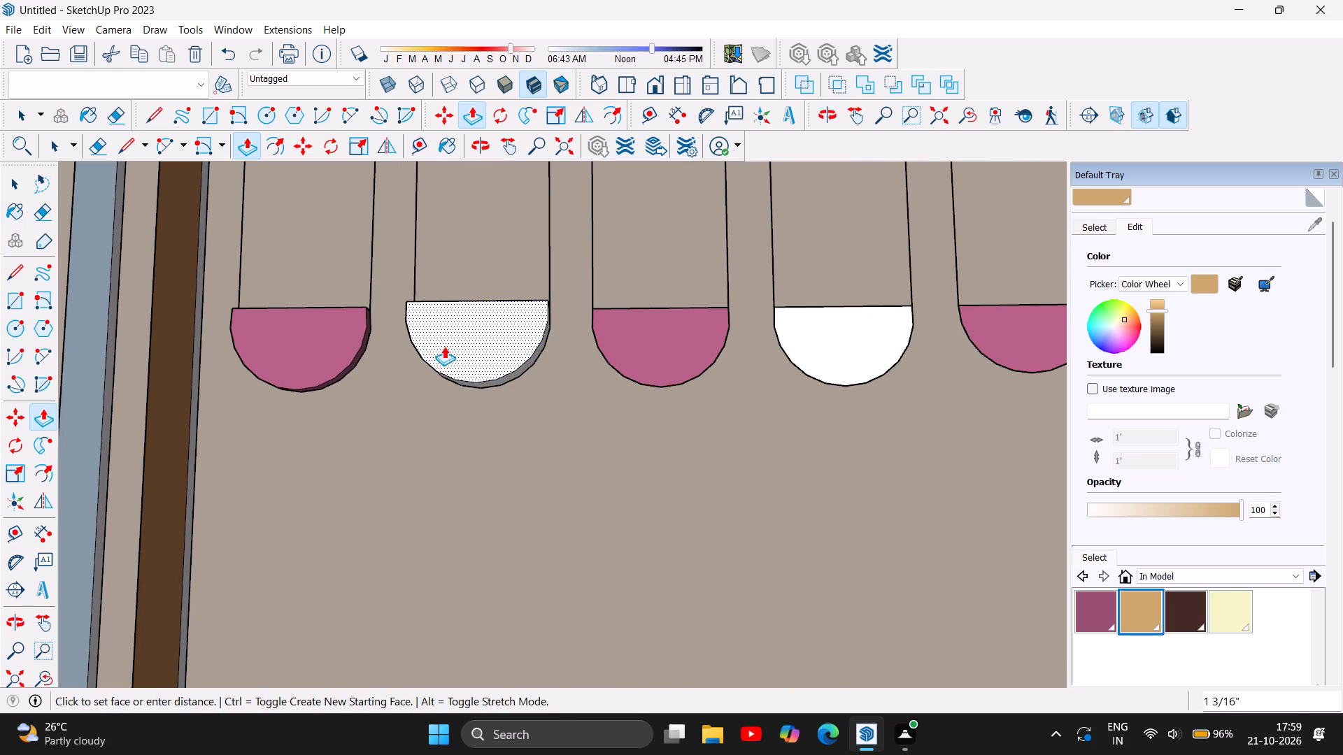
type("0.5")
key("Return")
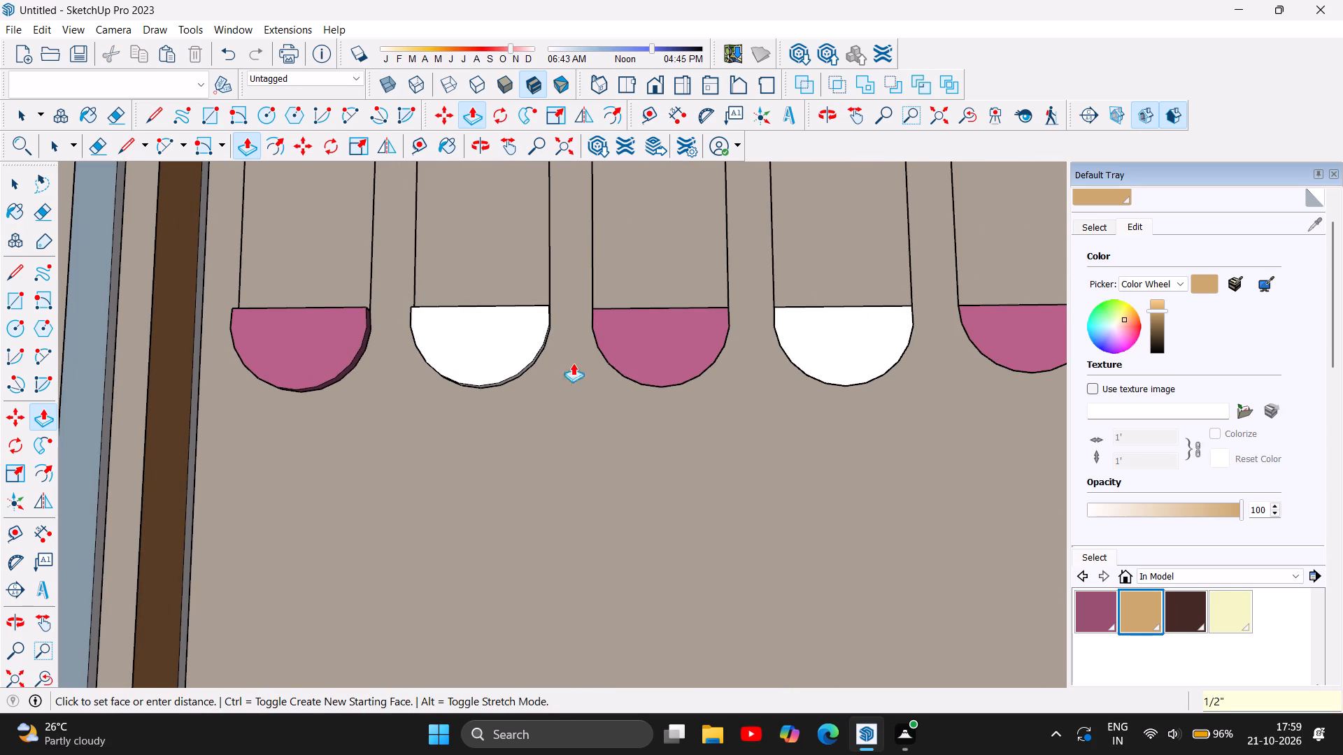
left_click(632, 330)
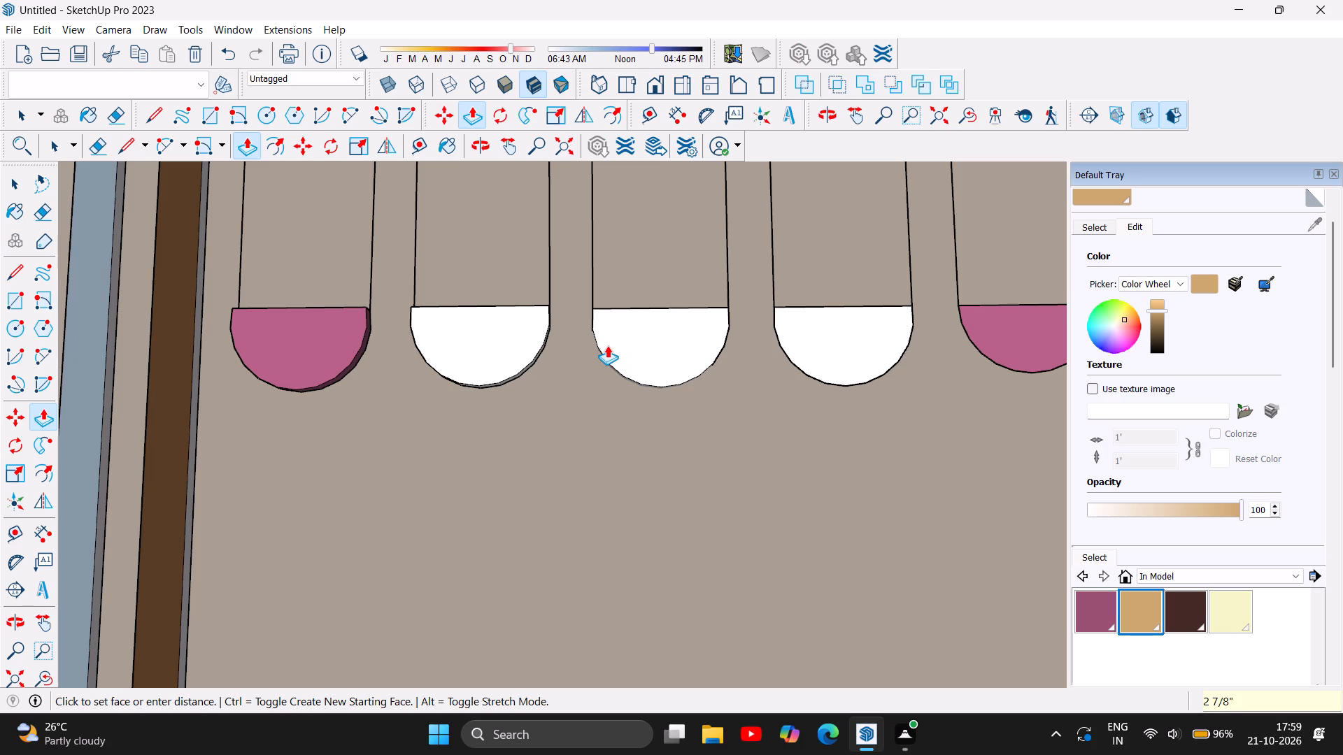
type("0.5")
key("Return")
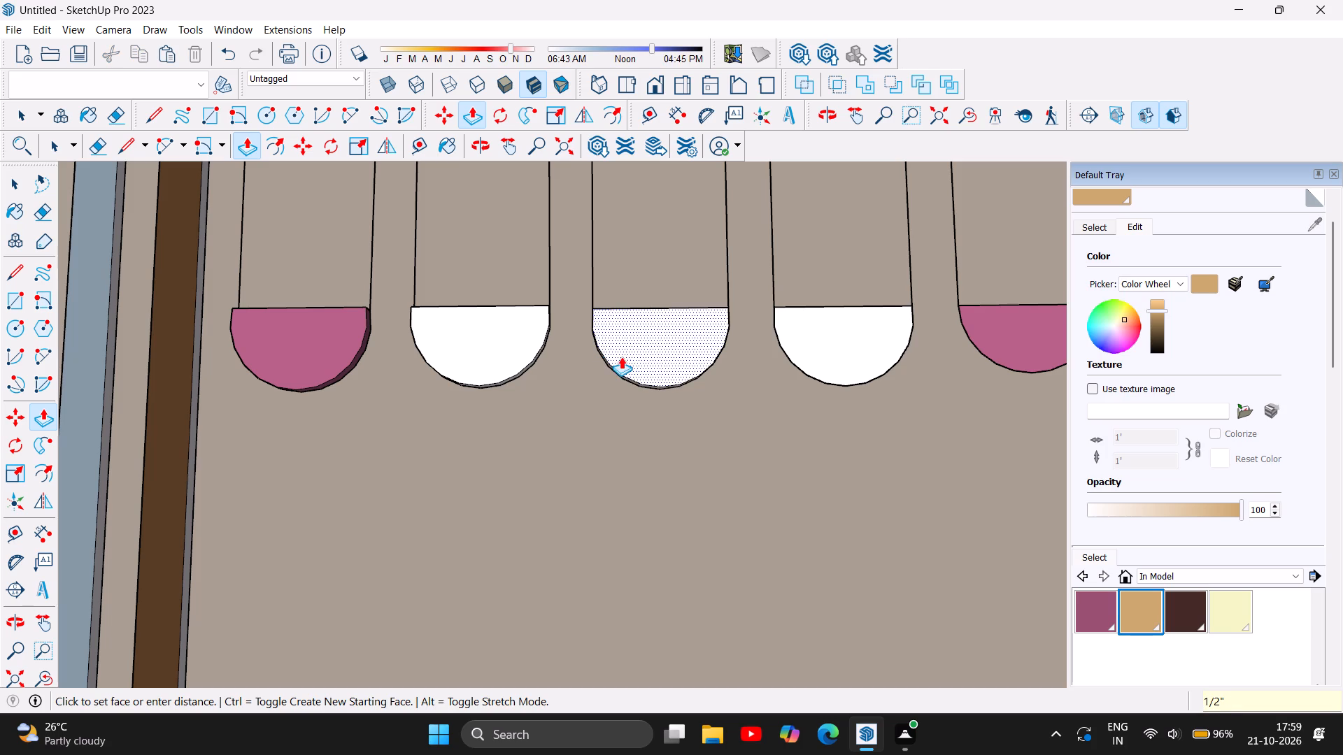
left_click(840, 331)
type("0.5")
key("Return")
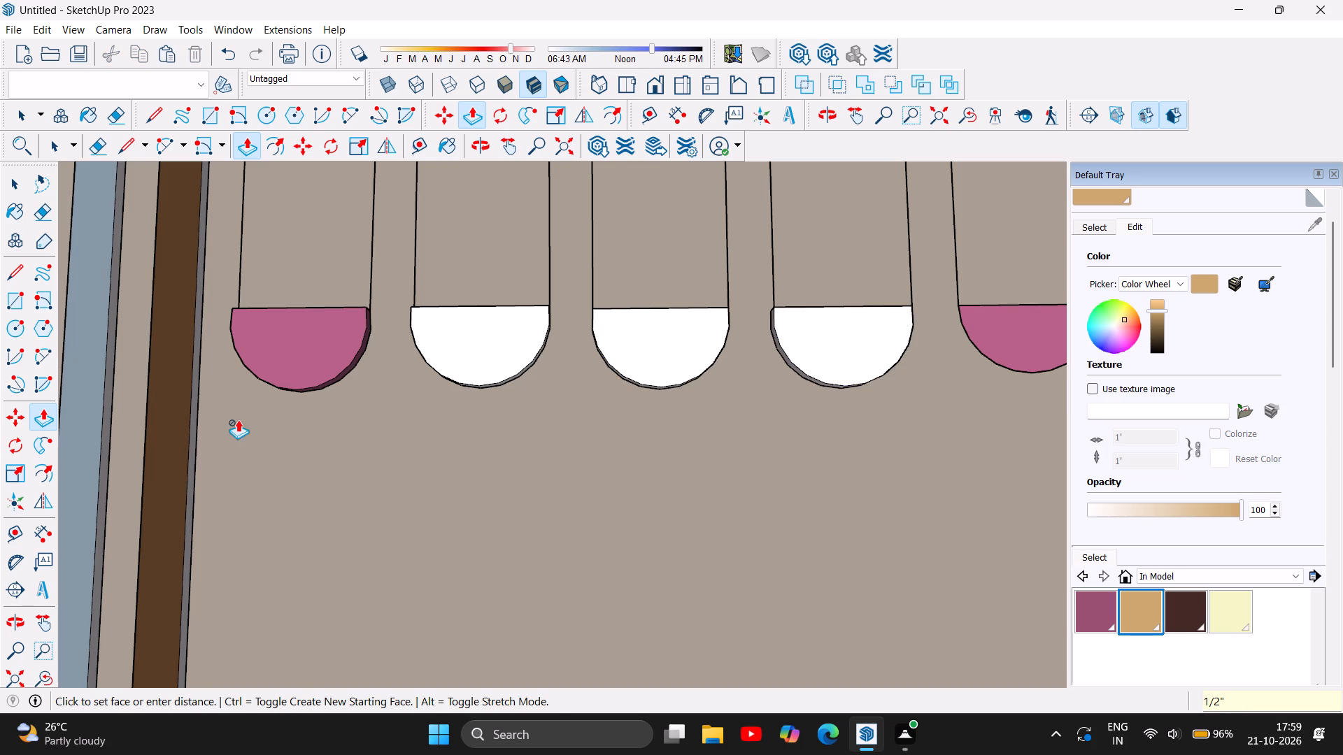
Extrude the rounded ends of the fifth, sixth and seventh strip outlines by 0.5" each.
scroll(260, 412, "down", 12)
scroll(599, 333, "up", 6)
scroll(520, 420, "up", 7)
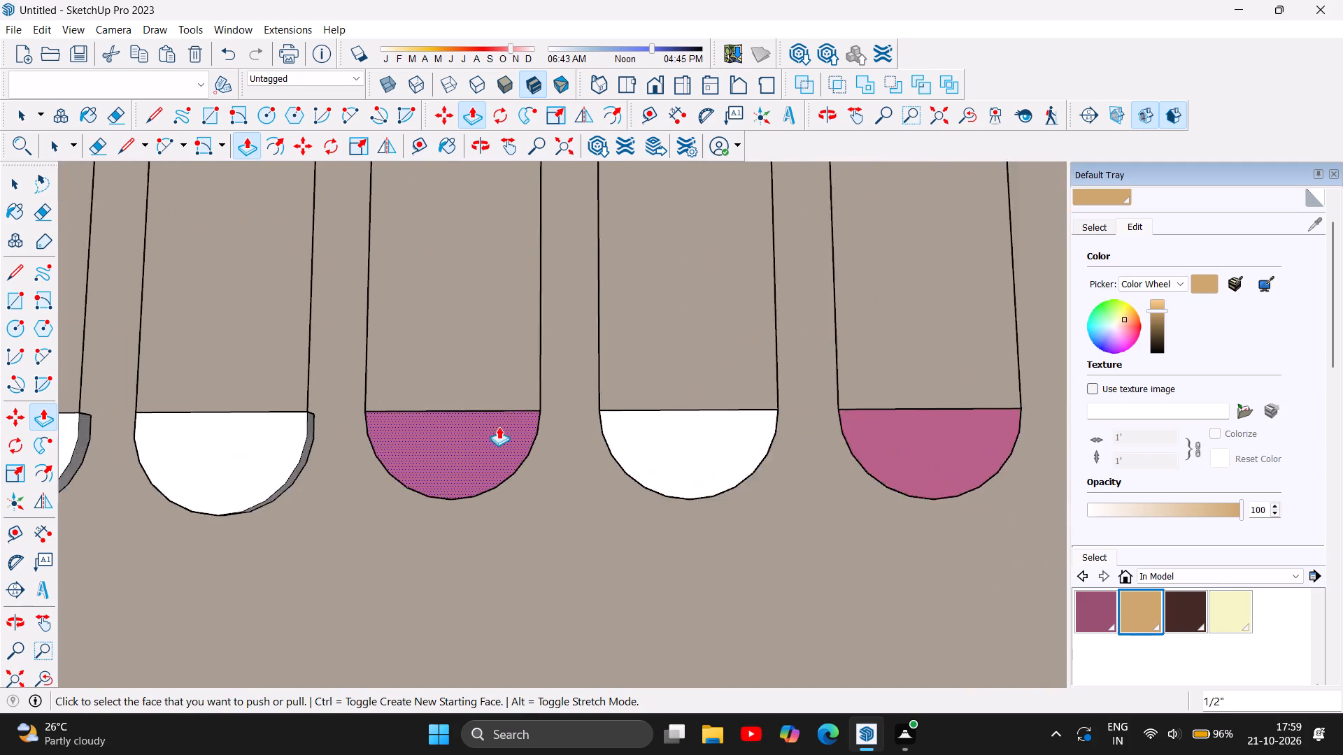
left_click(469, 440)
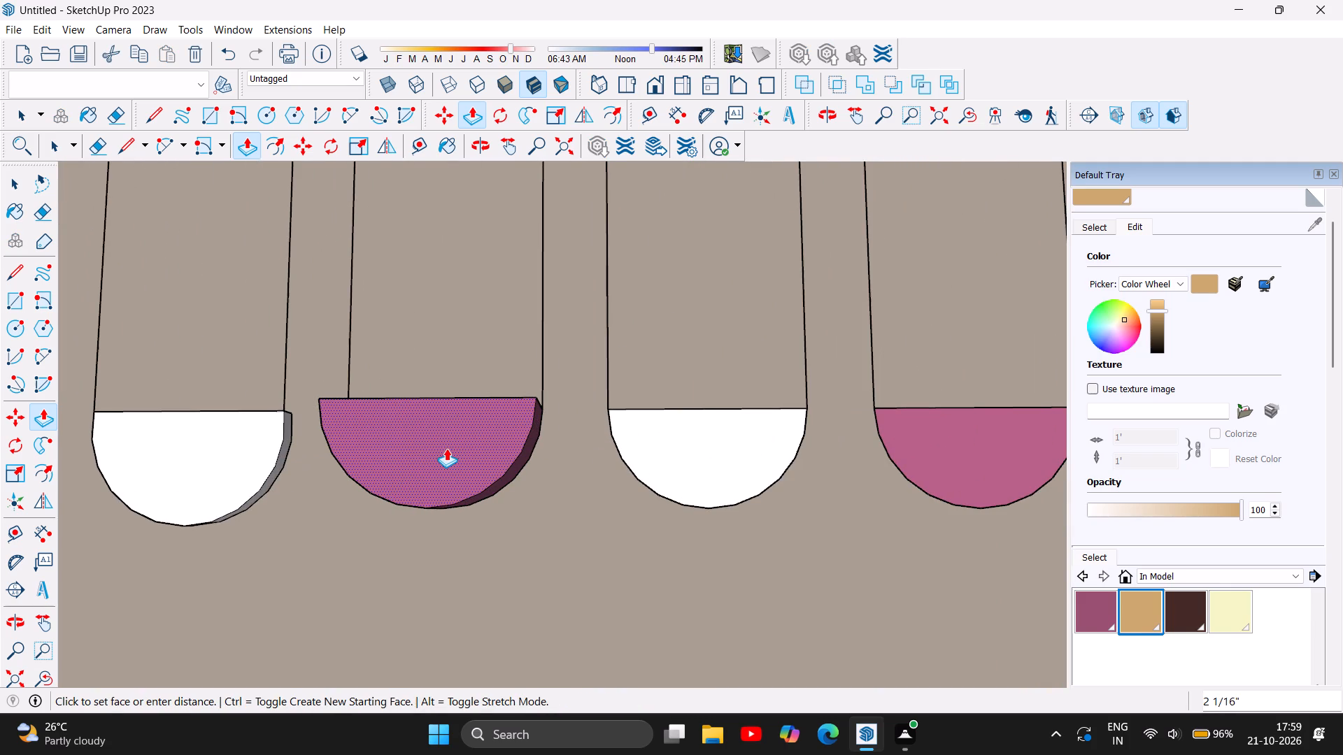
type("0.5")
key("Return")
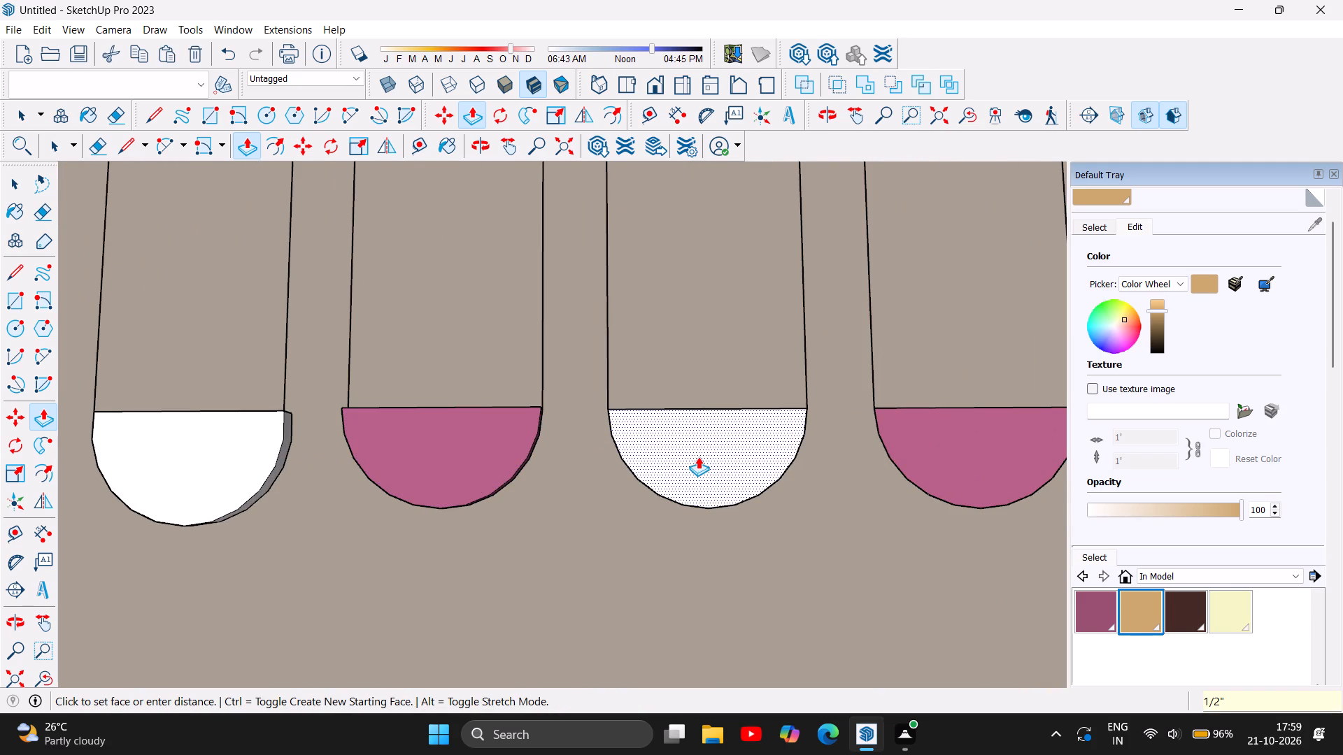
left_click(698, 456)
type("0.5")
key("Return")
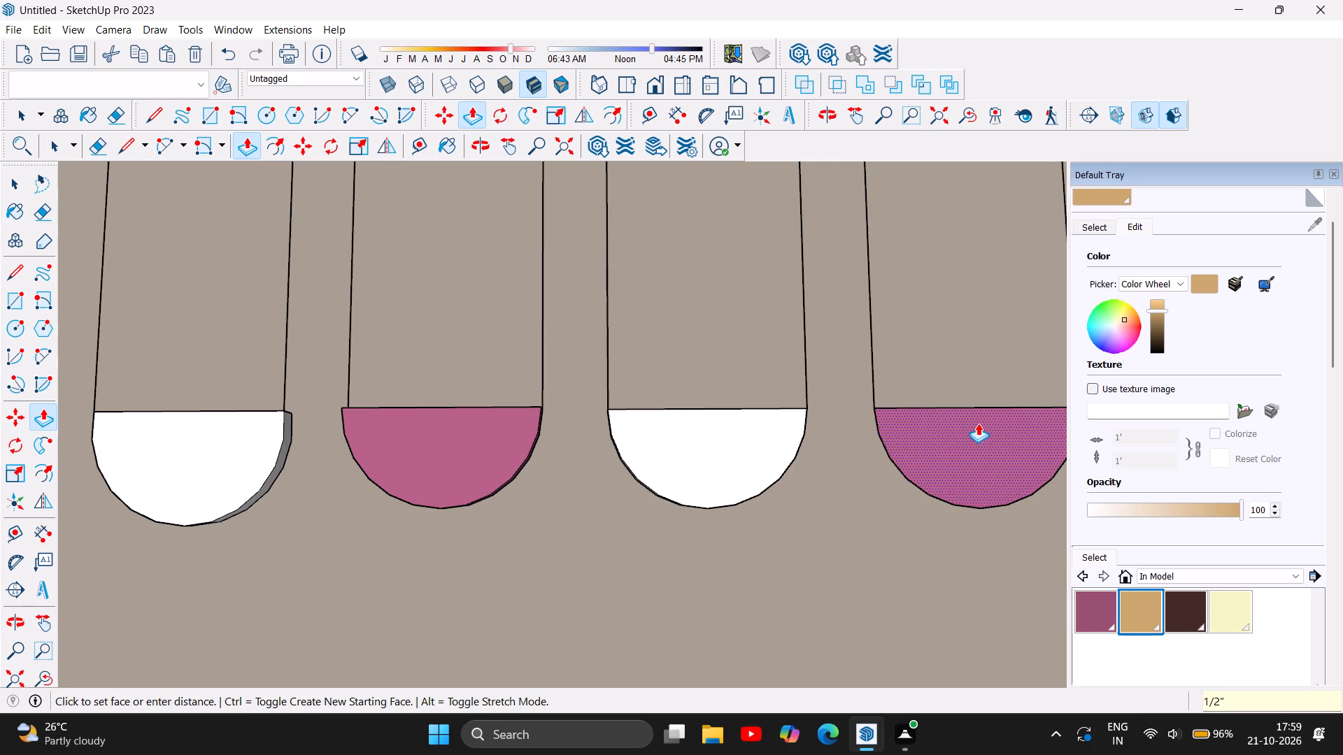
left_click(978, 423)
type("0.5")
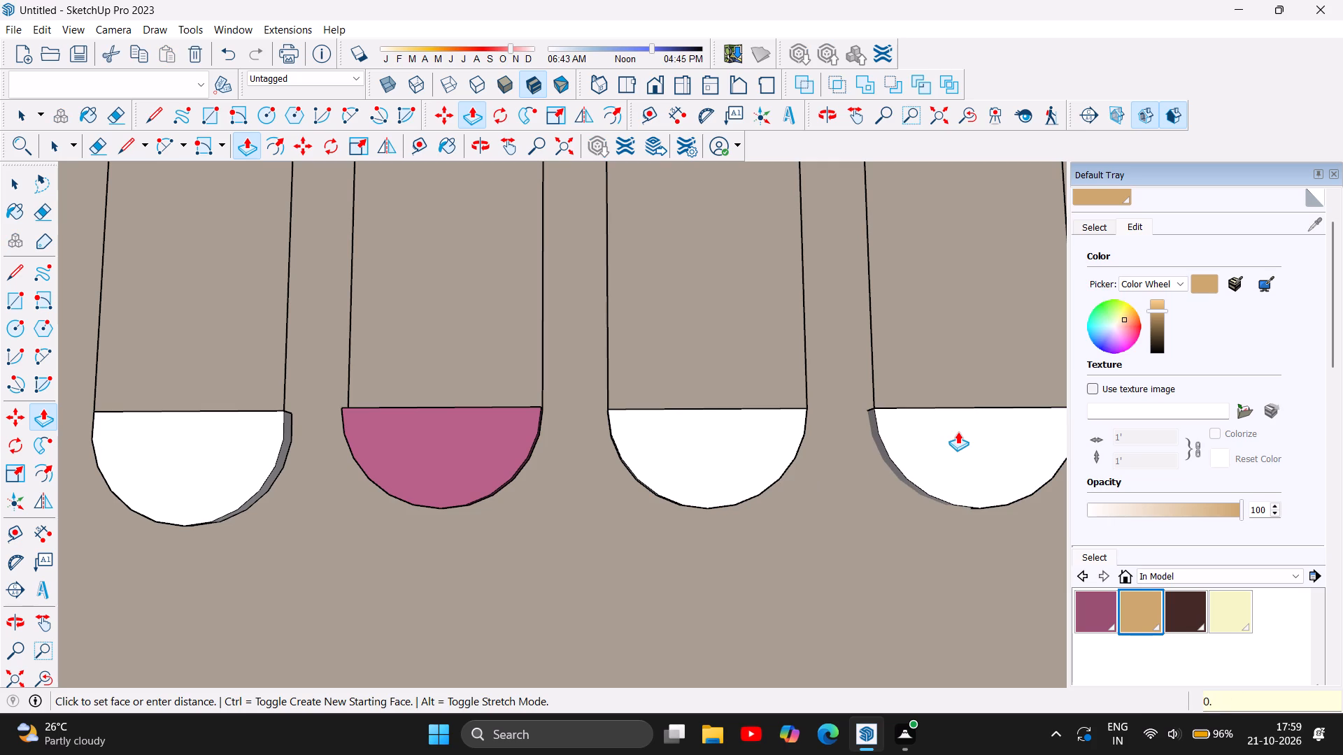
key("Return")
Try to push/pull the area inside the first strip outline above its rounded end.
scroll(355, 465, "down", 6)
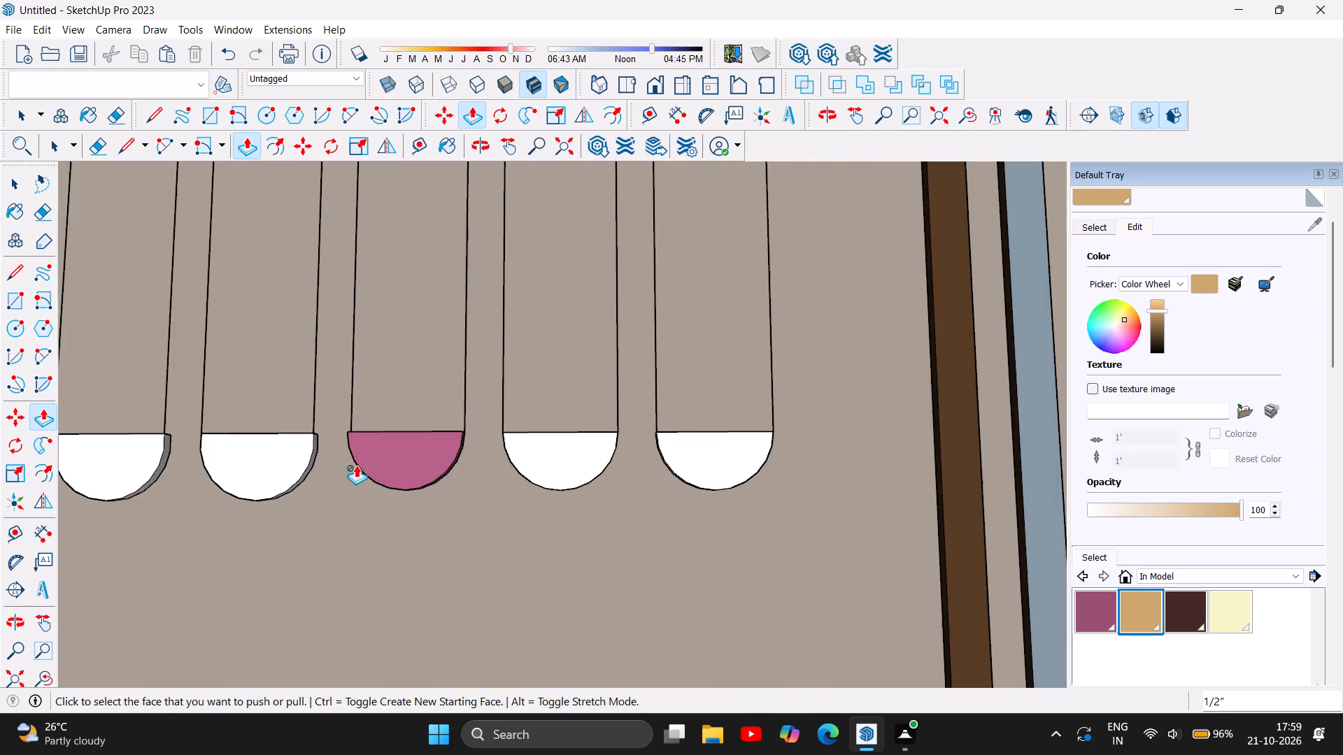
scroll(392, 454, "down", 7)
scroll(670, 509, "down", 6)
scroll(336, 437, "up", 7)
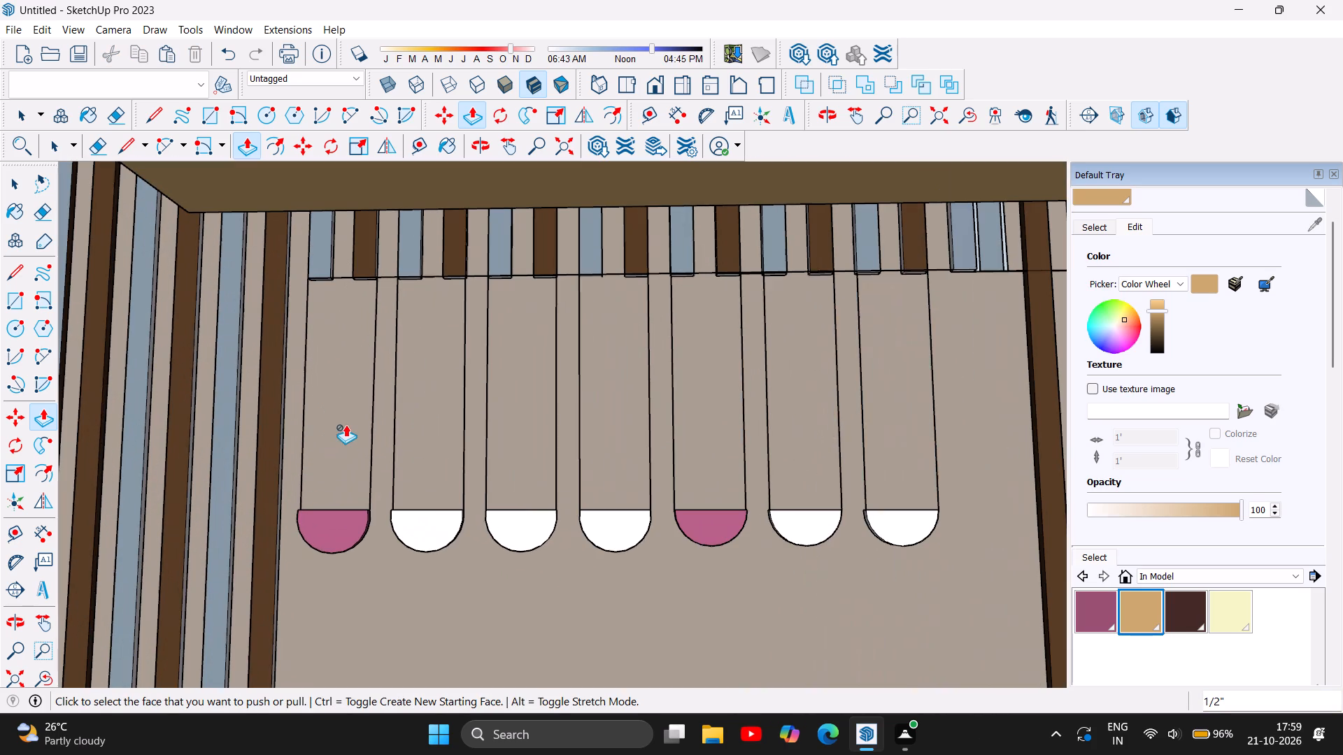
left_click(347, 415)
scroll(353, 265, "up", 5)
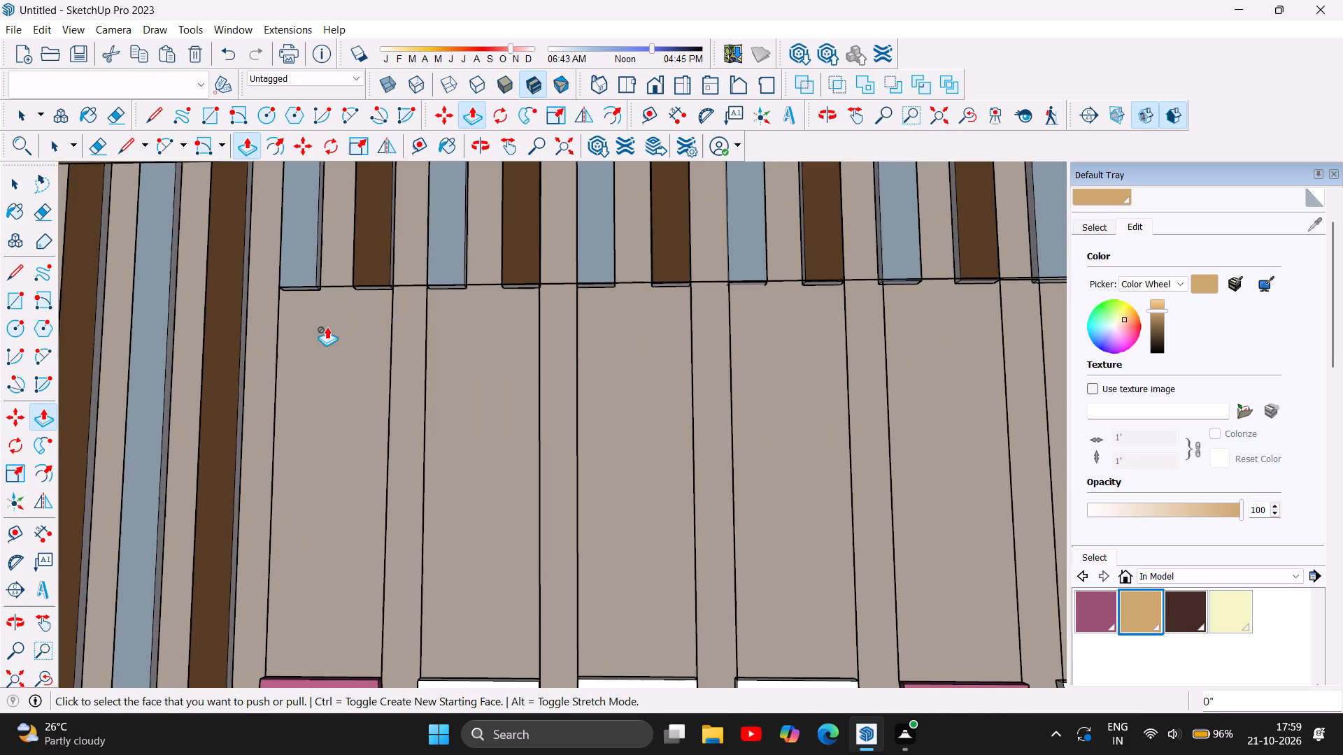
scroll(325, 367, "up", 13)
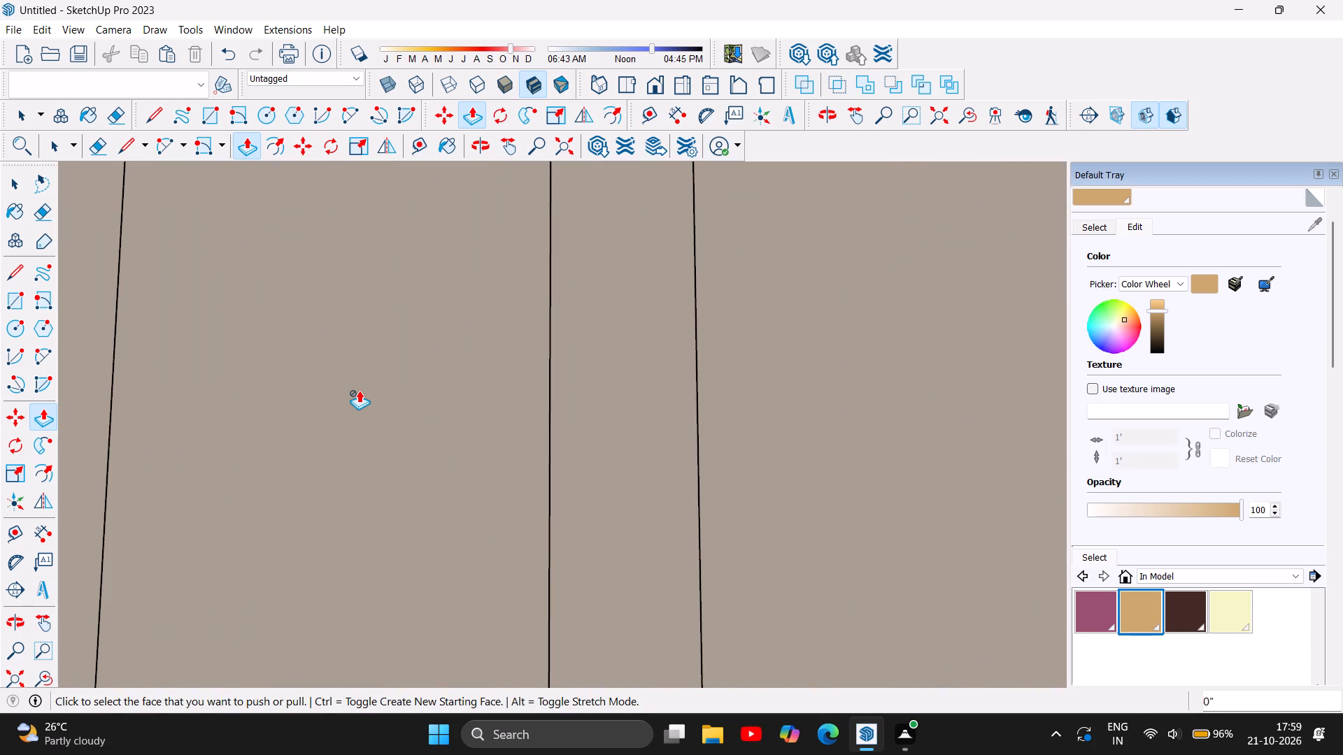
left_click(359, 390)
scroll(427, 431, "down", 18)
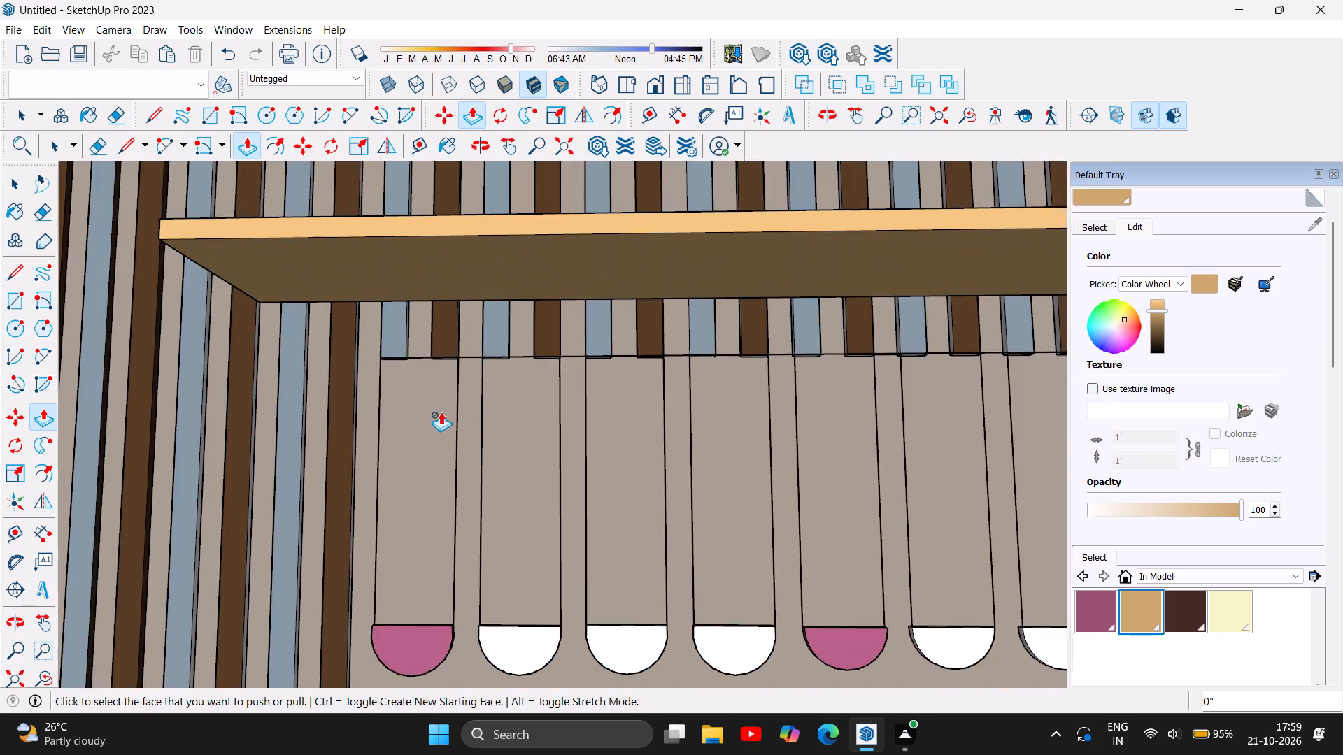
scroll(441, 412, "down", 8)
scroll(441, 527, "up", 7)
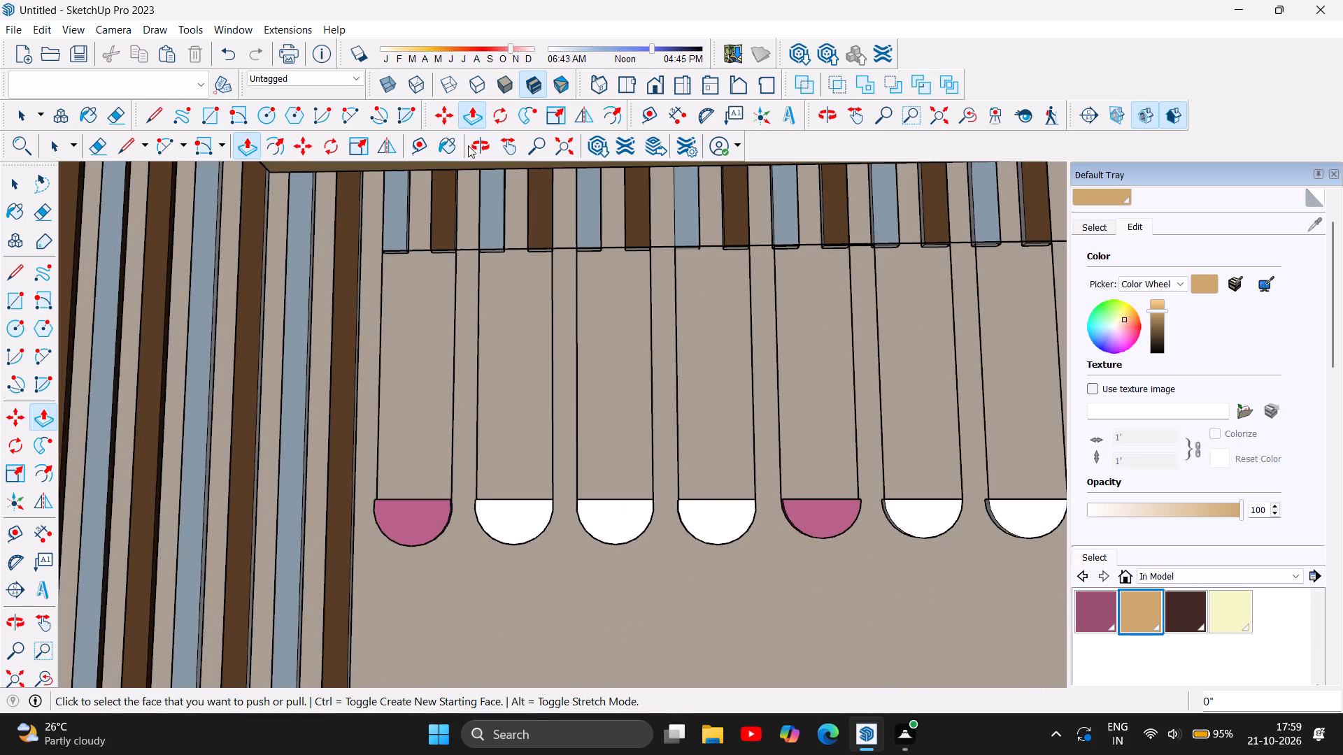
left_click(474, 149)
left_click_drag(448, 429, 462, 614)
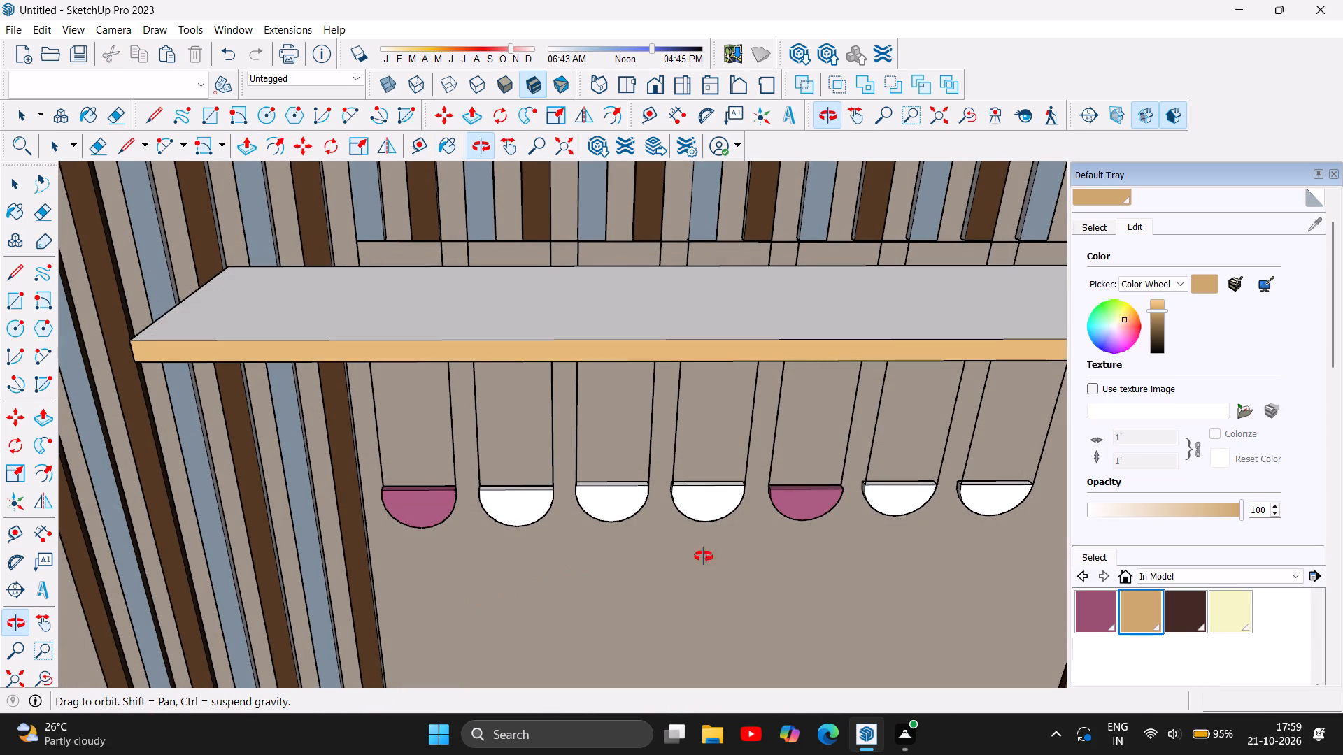
Push/pull the flat top of the first strip's rounded end up behind the shelf to the wall's top edge, about 4' 5 1/2".
left_click_drag(769, 531, 779, 526)
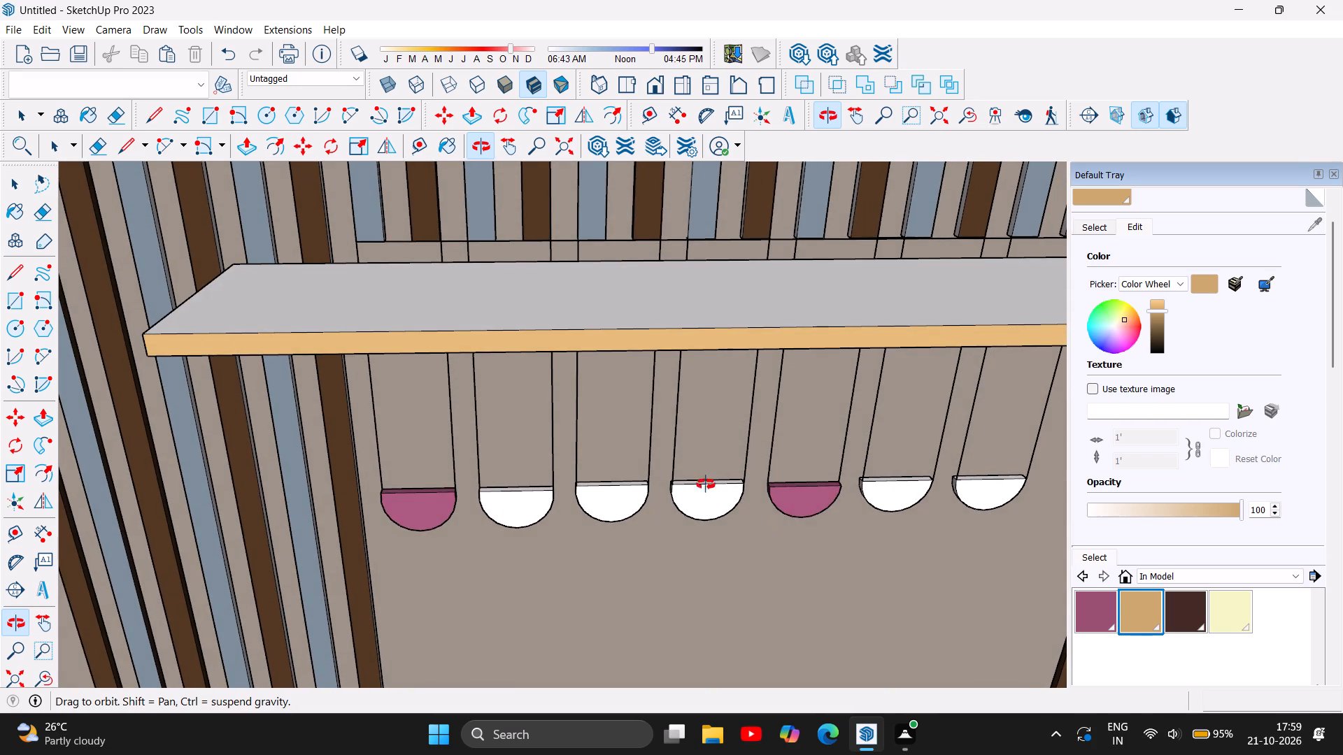
scroll(698, 480, "up", 7)
scroll(853, 472, "down", 5)
scroll(370, 459, "up", 3)
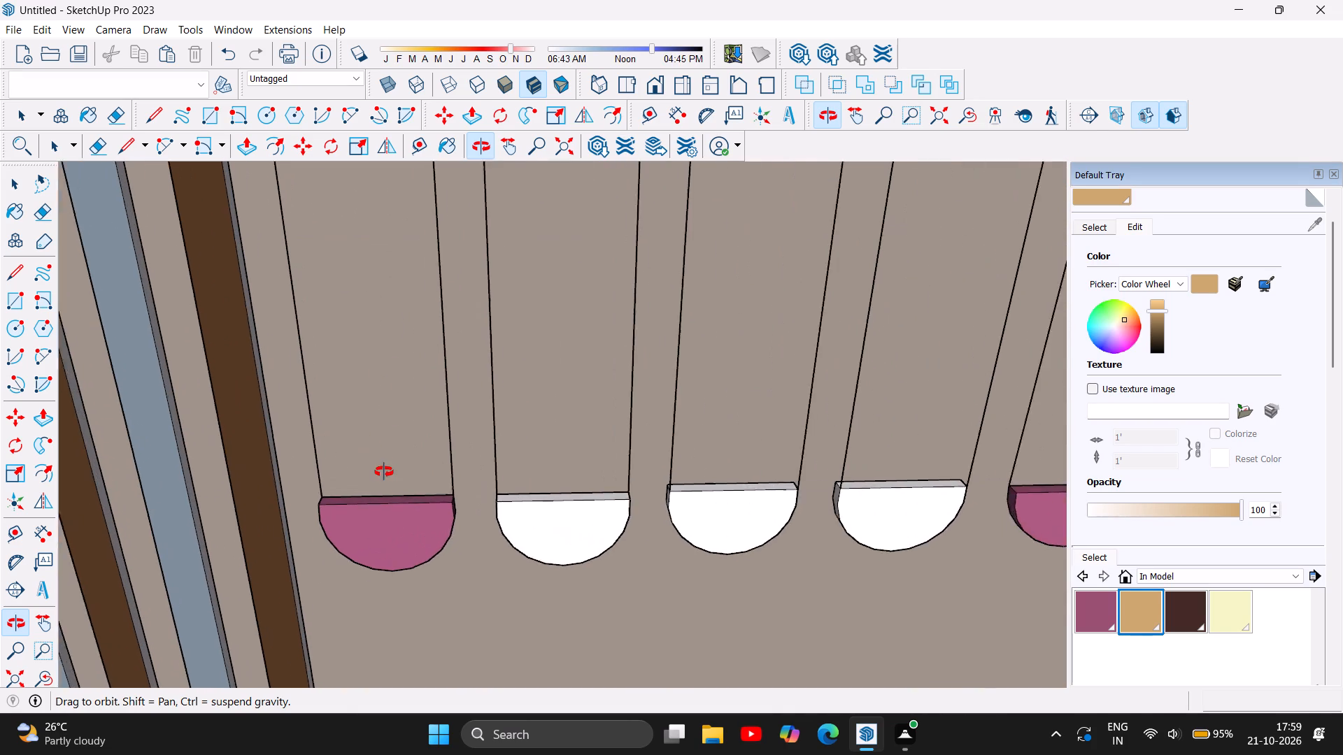
scroll(384, 472, "up", 1)
left_click(253, 148)
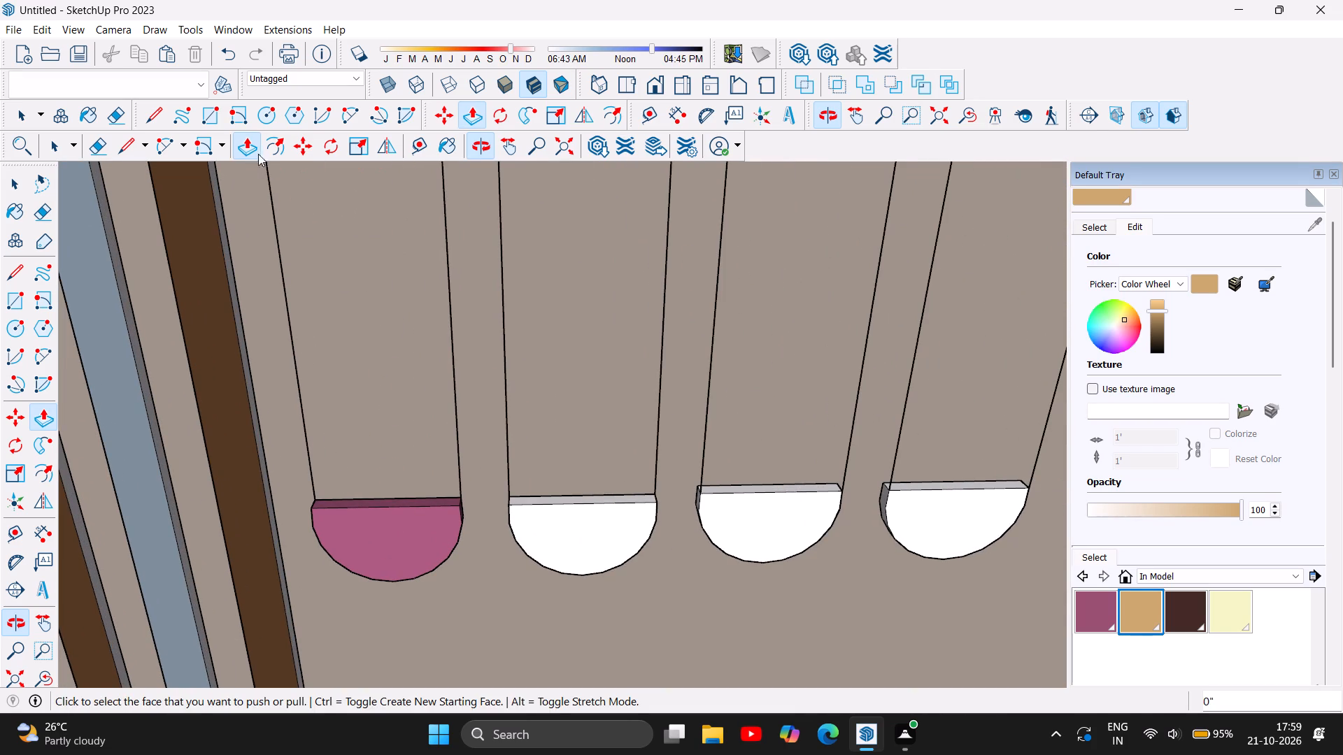
scroll(369, 493, "up", 13)
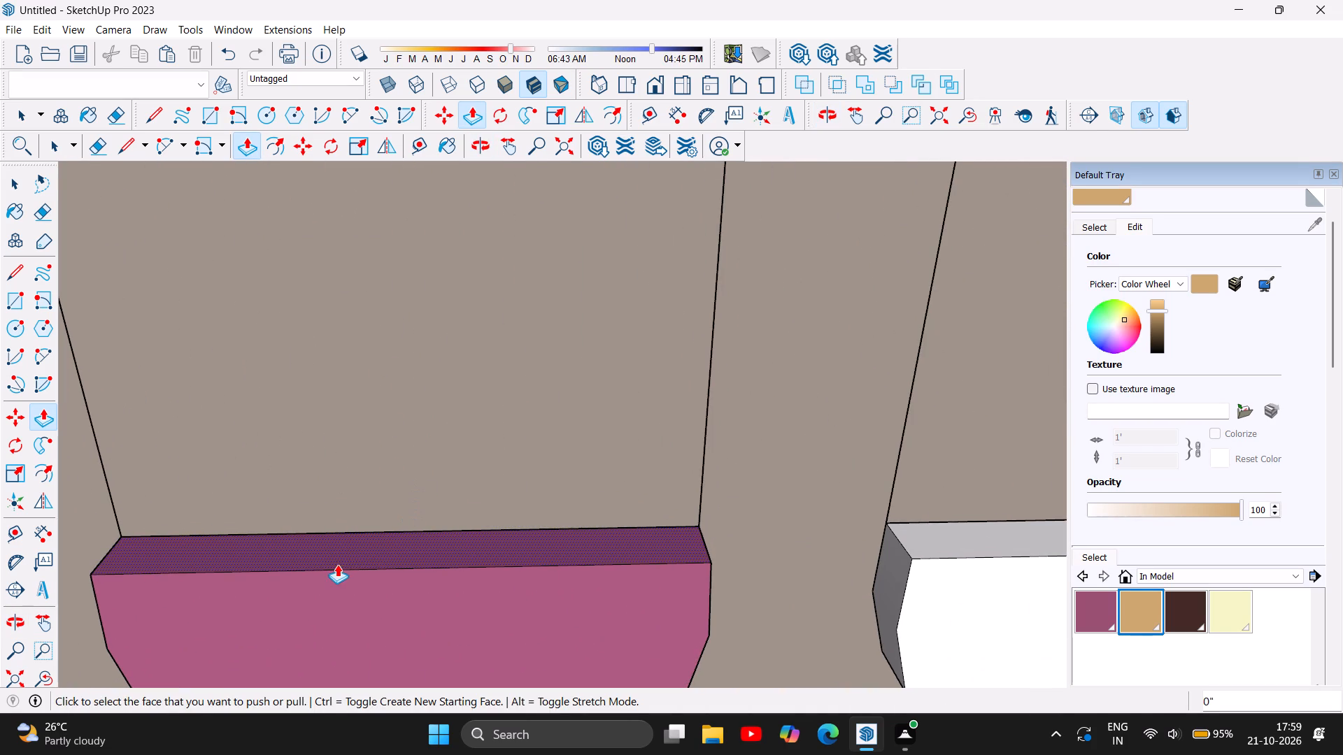
left_click_drag(355, 549, 358, 542)
scroll(371, 459, "down", 14)
scroll(371, 459, "down", 12)
scroll(358, 380, "up", 2)
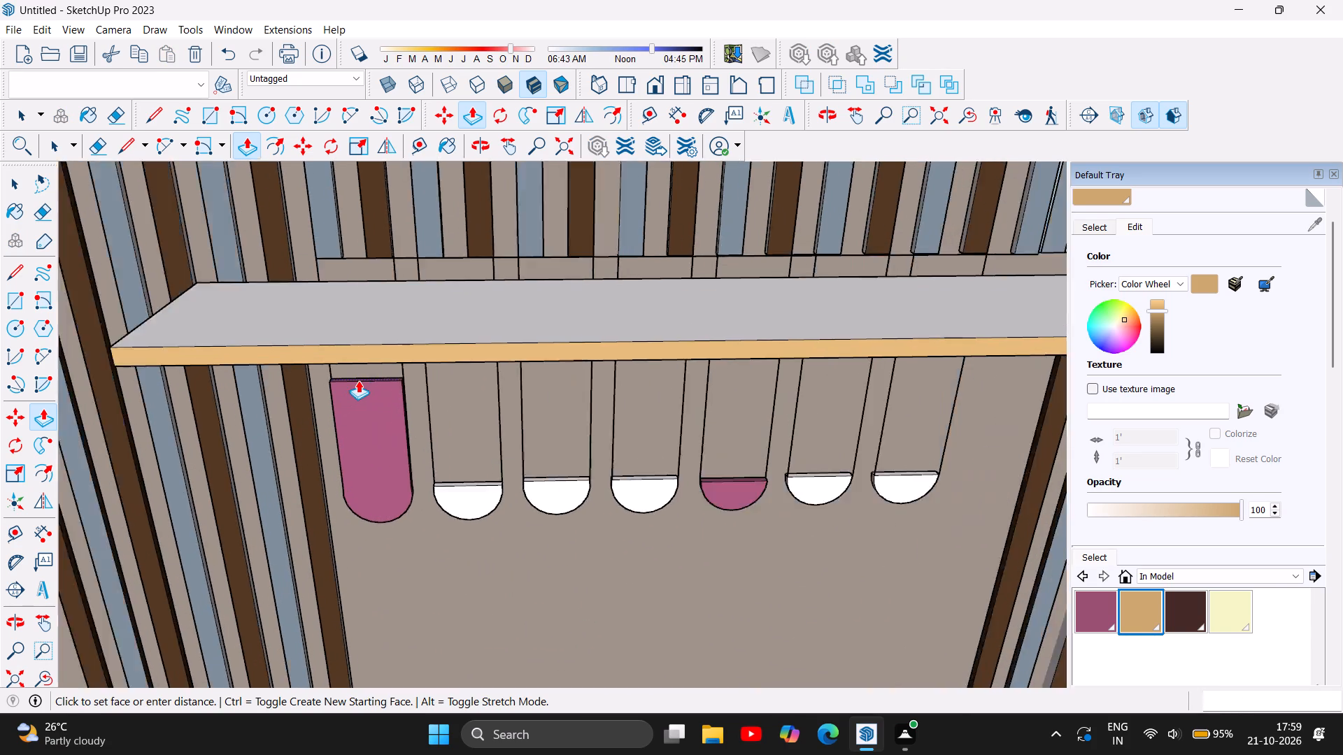
scroll(358, 380, "up", 17)
scroll(374, 366, "down", 6)
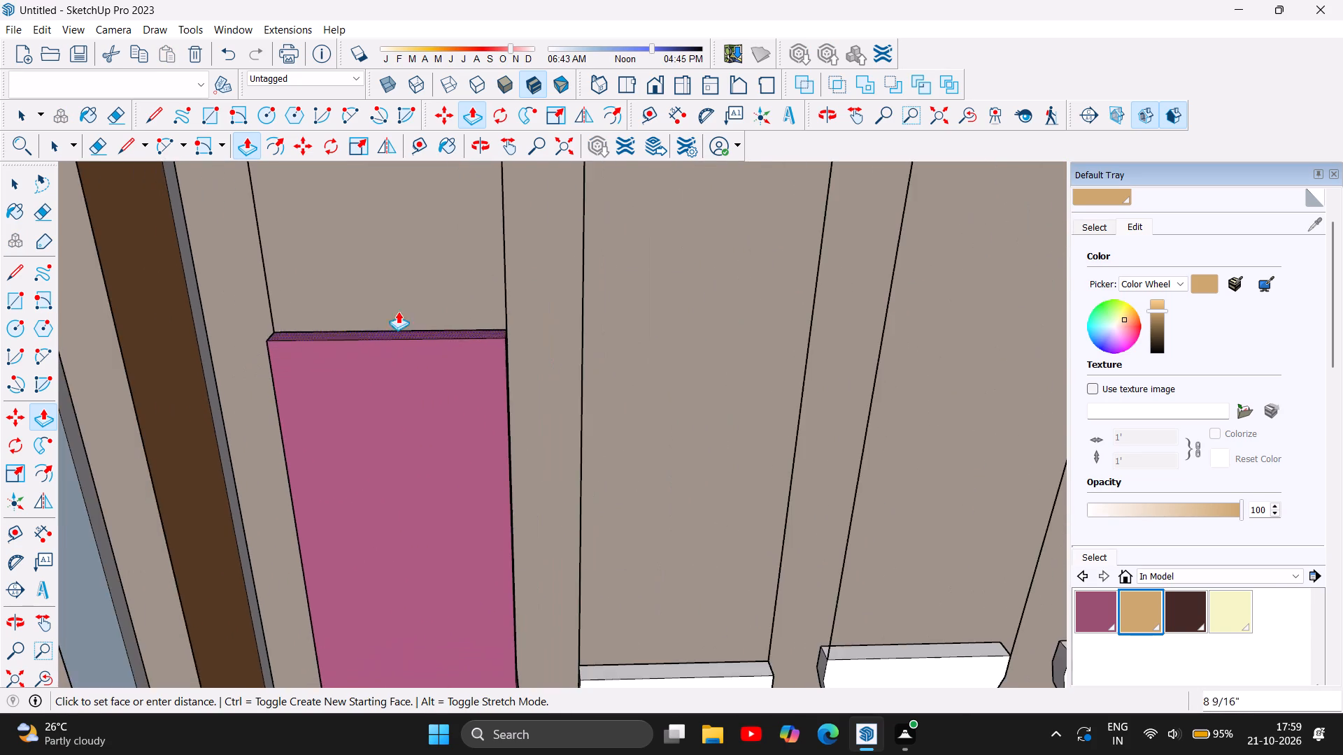
scroll(403, 302, "down", 18)
scroll(440, 361, "down", 7)
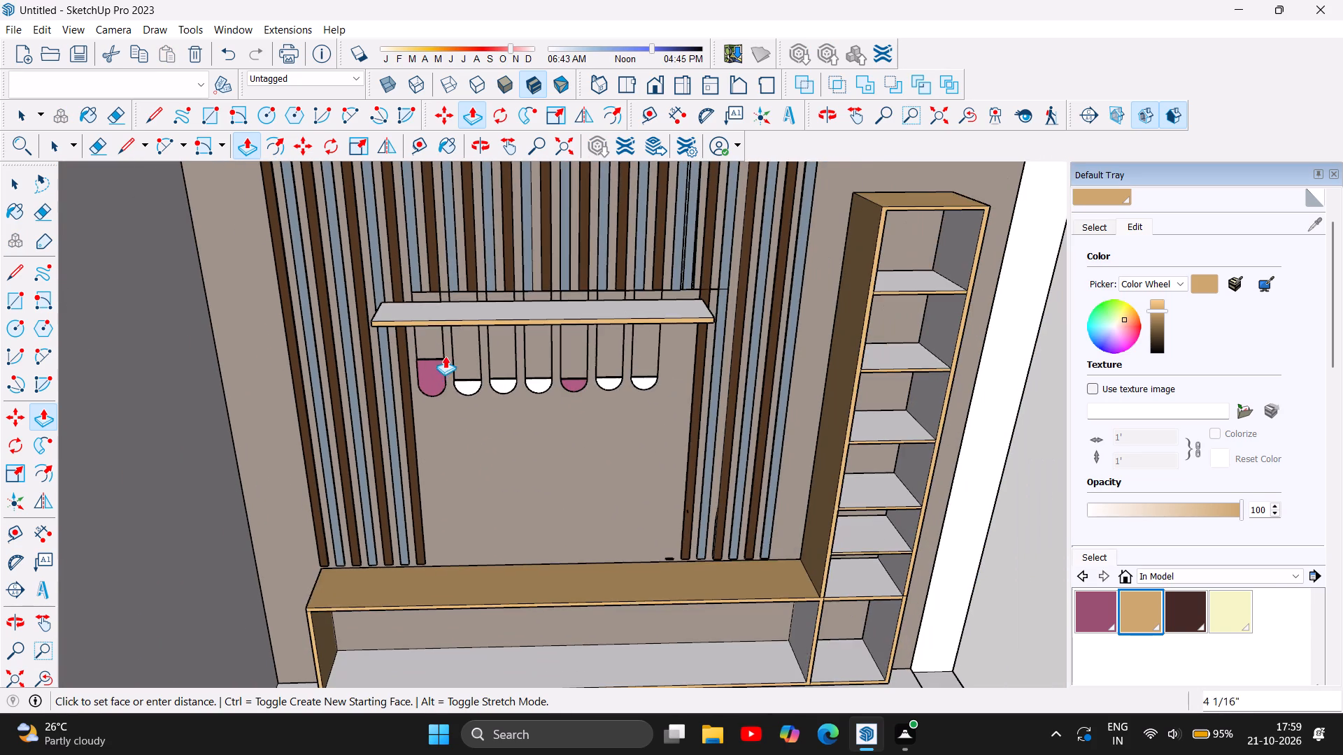
scroll(427, 404, "up", 17)
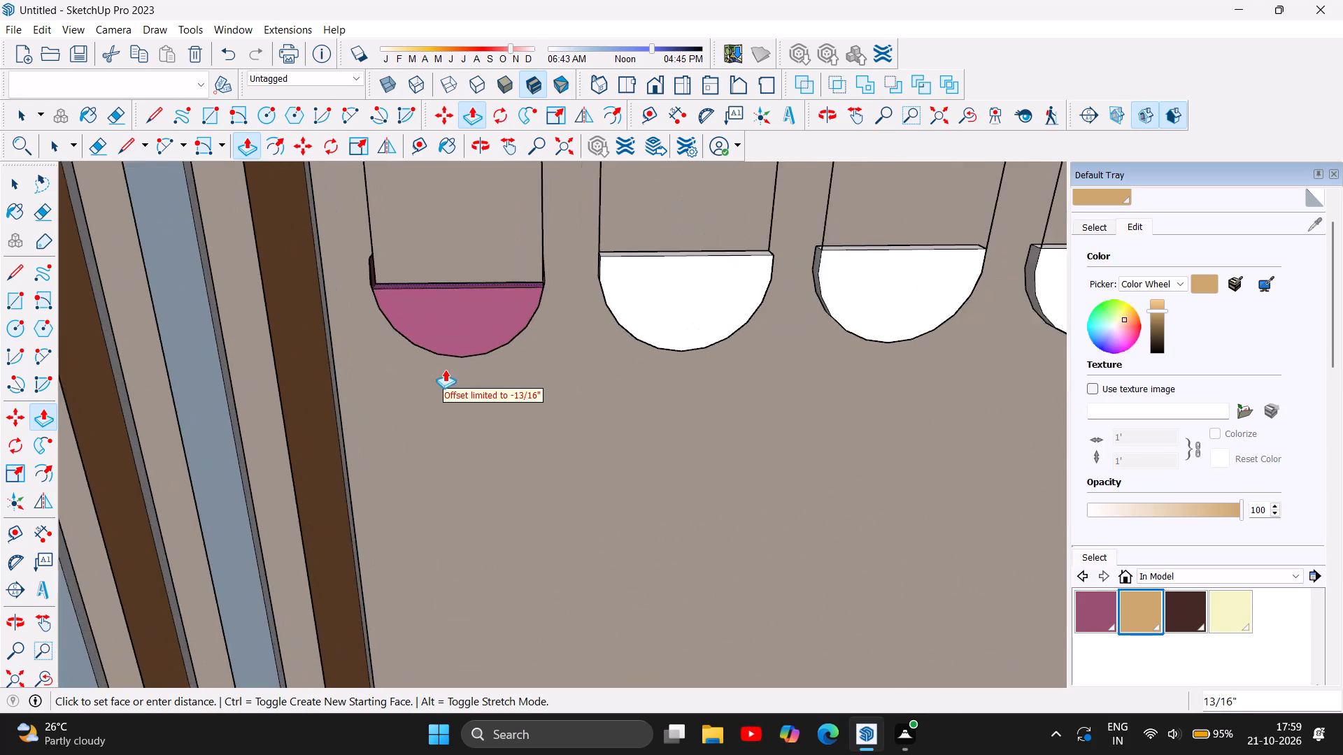
scroll(445, 369, "up", 5)
scroll(455, 229, "down", 8)
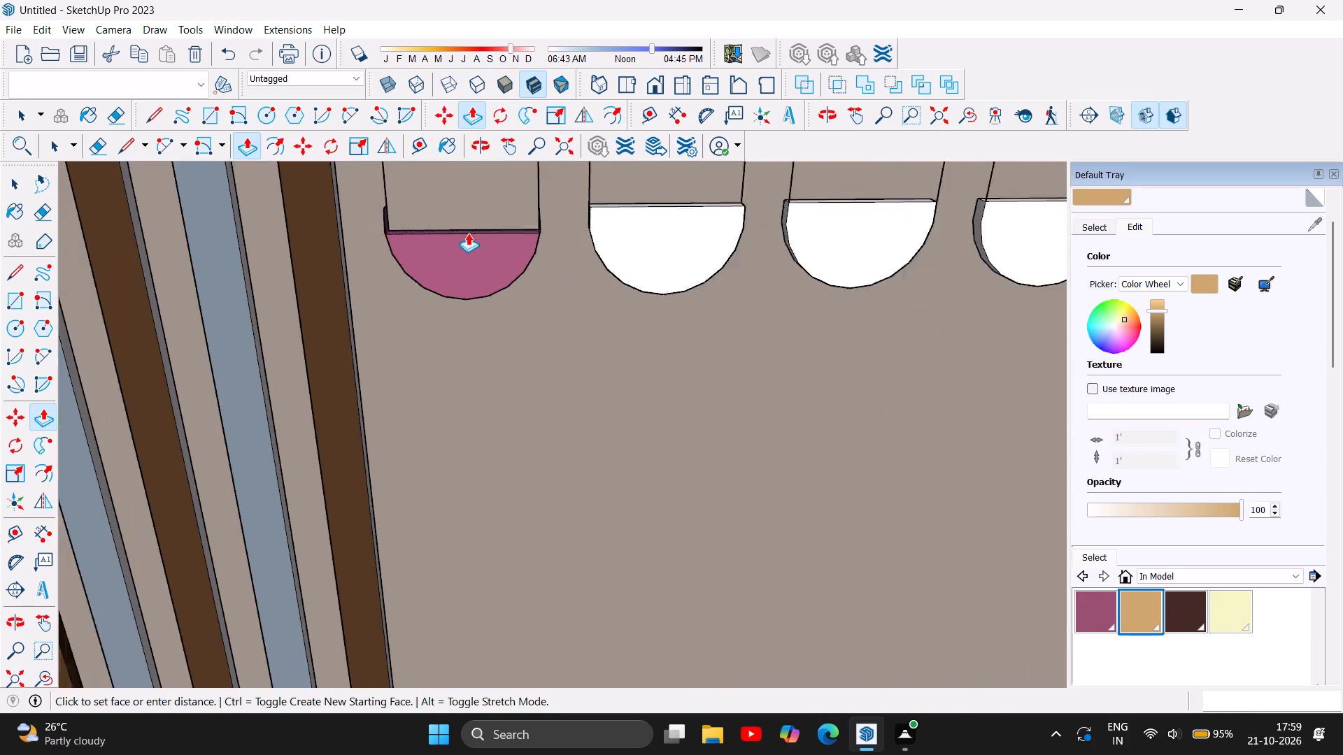
scroll(468, 233, "down", 11)
scroll(471, 233, "up", 1)
scroll(476, 231, "down", 14)
scroll(478, 226, "down", 7)
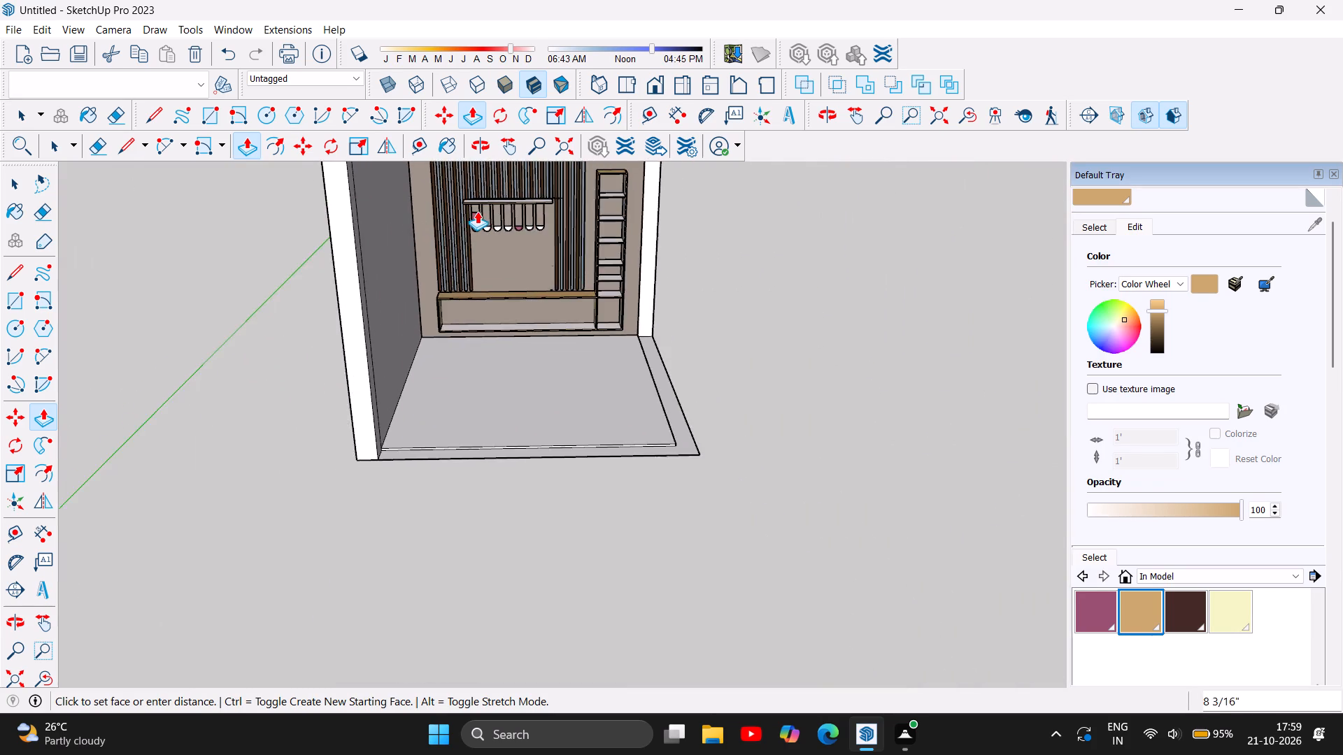
scroll(477, 211, "up", 18)
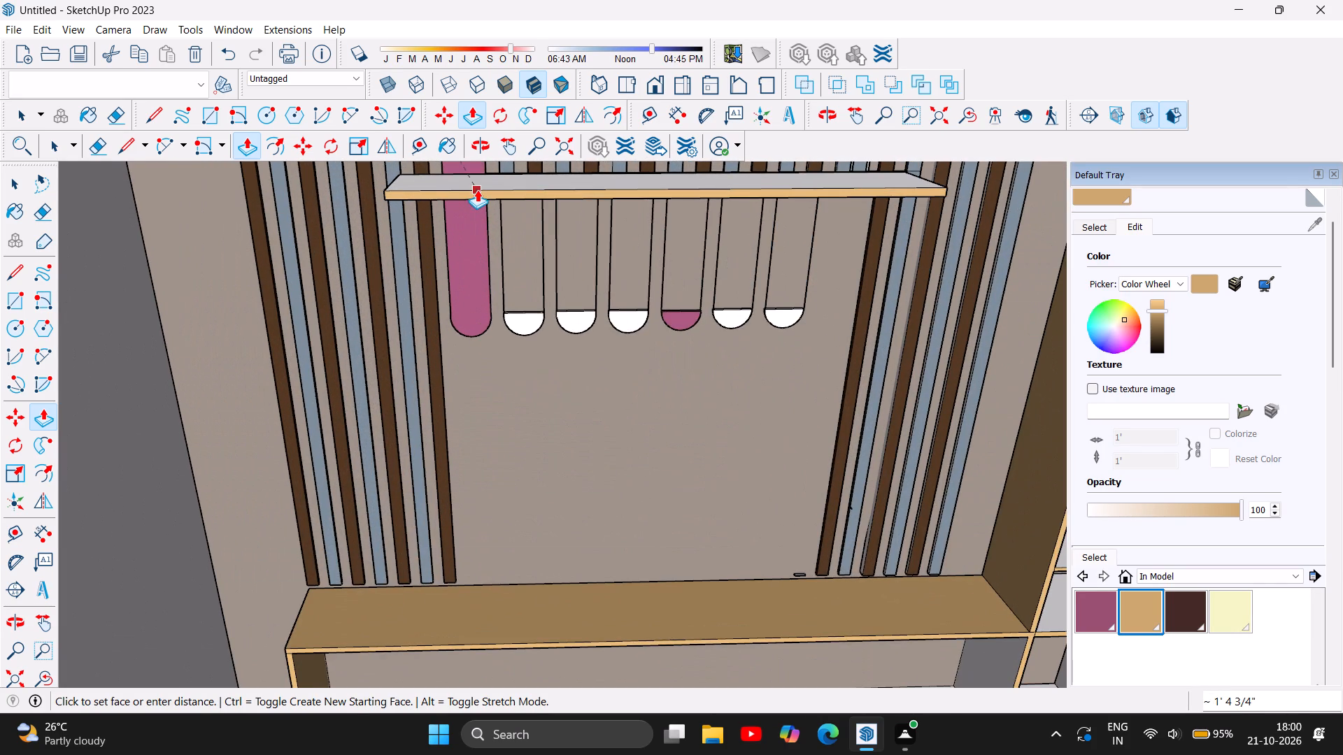
scroll(471, 215, "down", 12)
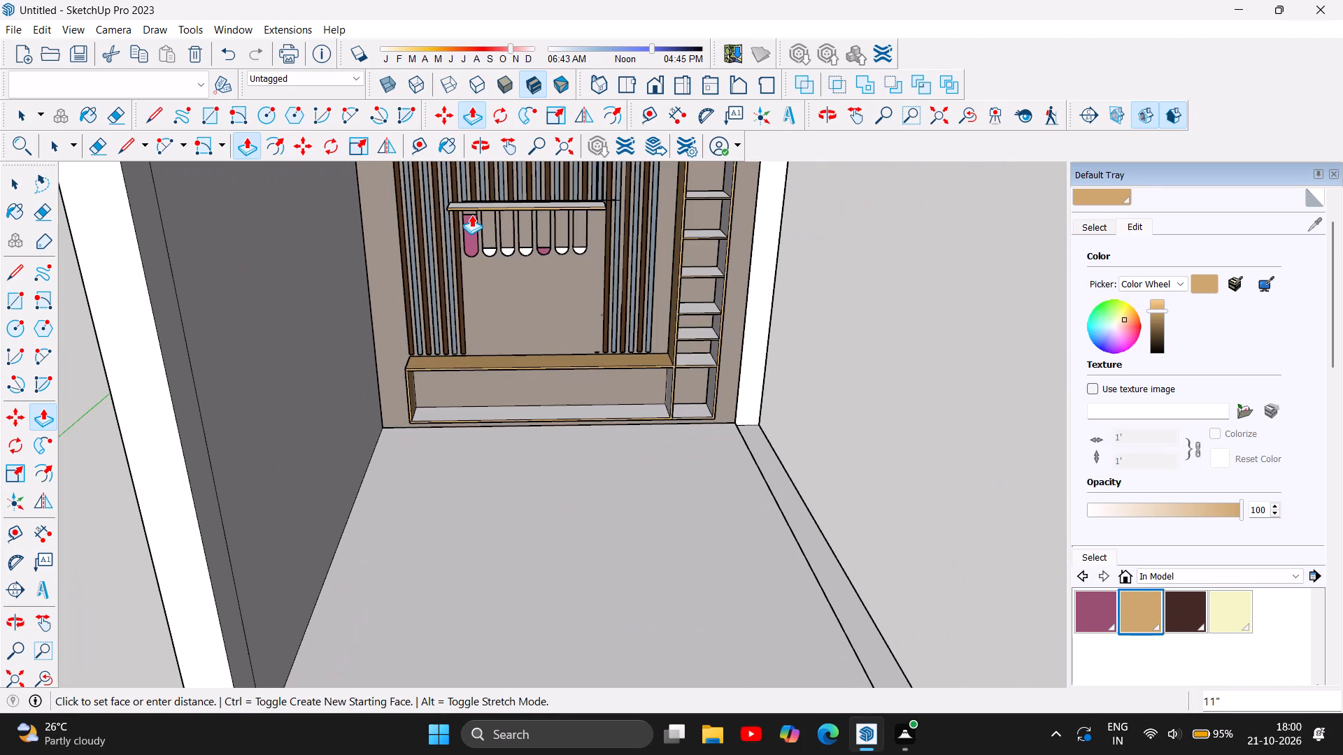
scroll(471, 215, "down", 6)
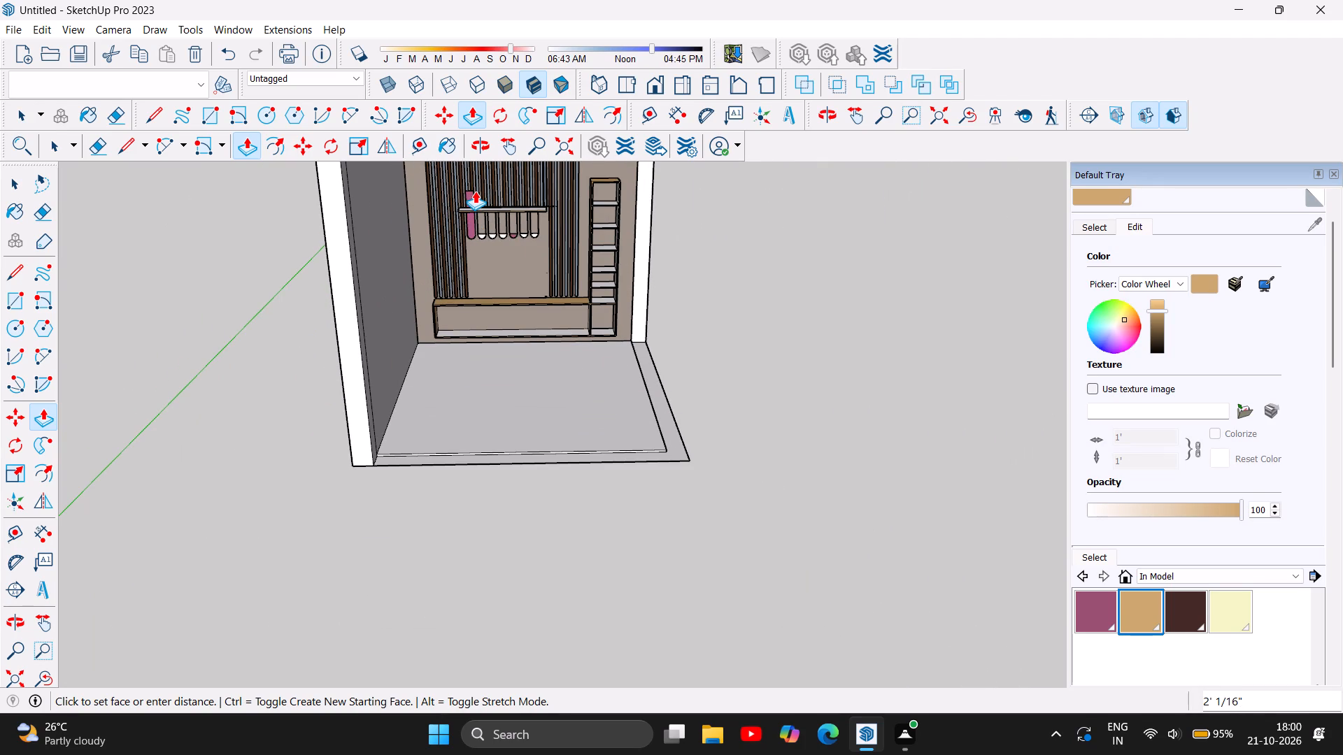
scroll(473, 192, "down", 5)
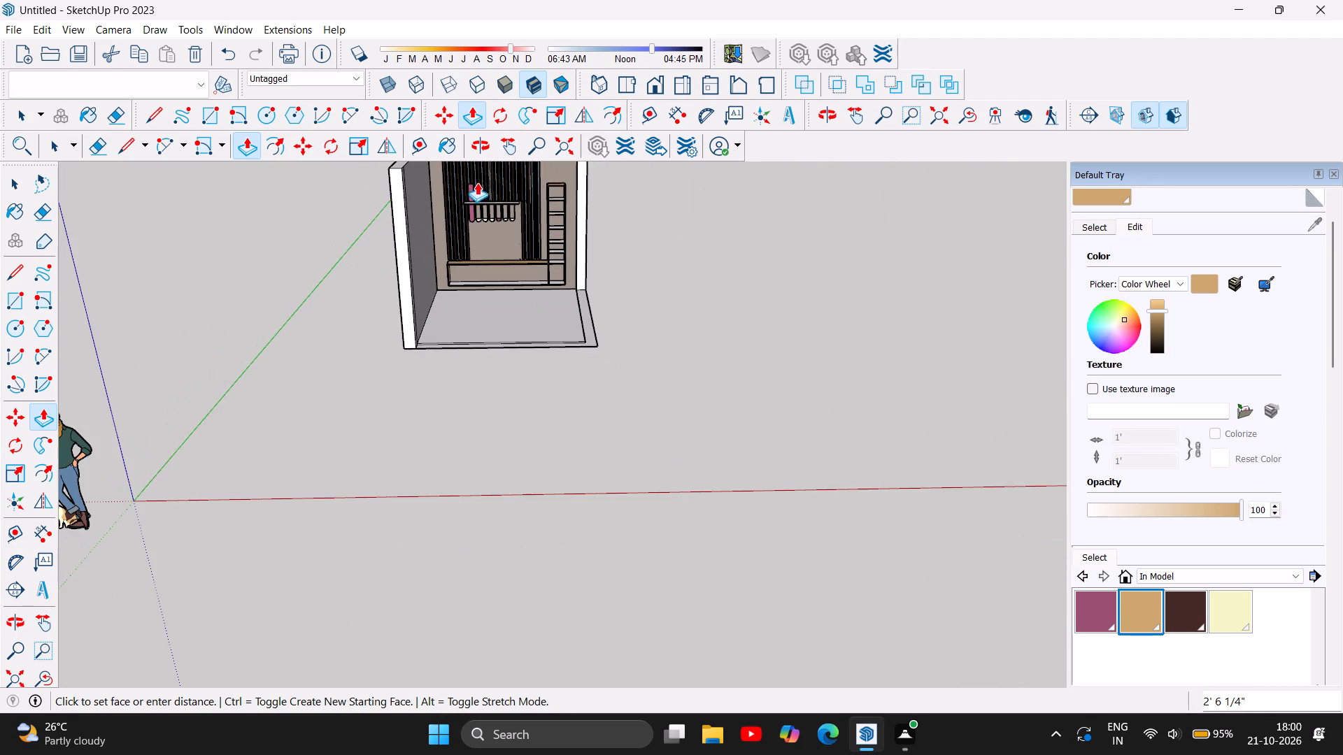
scroll(477, 189, "down", 6)
left_click(481, 178)
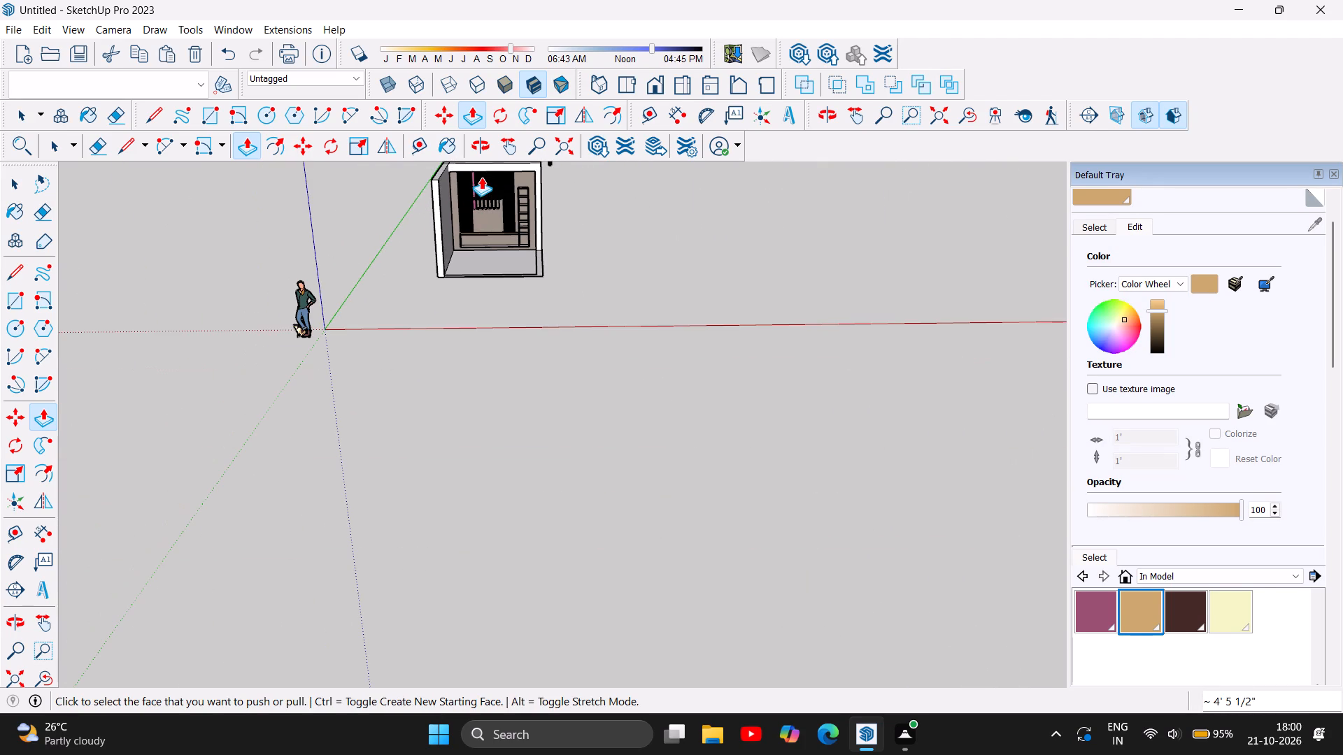
Push/pull the flat top of the second strip's rounded end upward about 4' 5 1/2", level with the first strip's top.
scroll(481, 190, "up", 20)
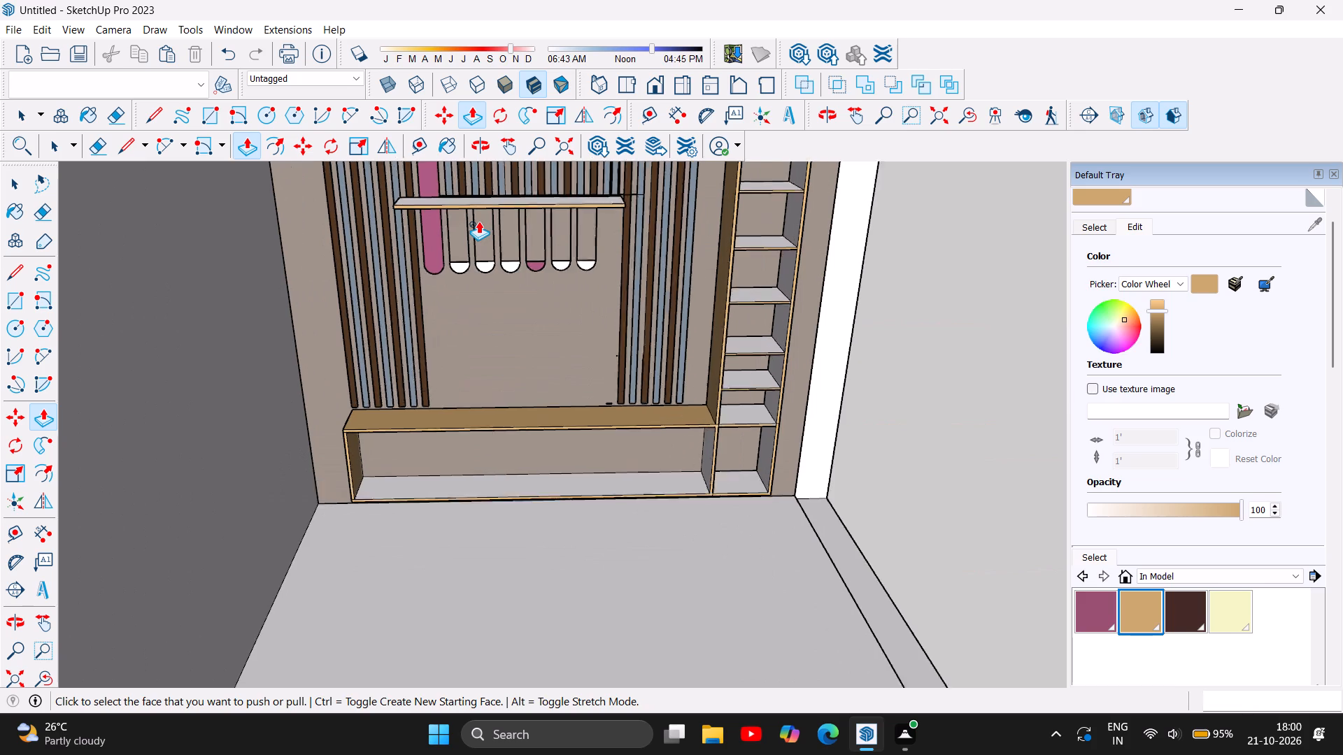
scroll(478, 221, "up", 12)
scroll(429, 326, "up", 14)
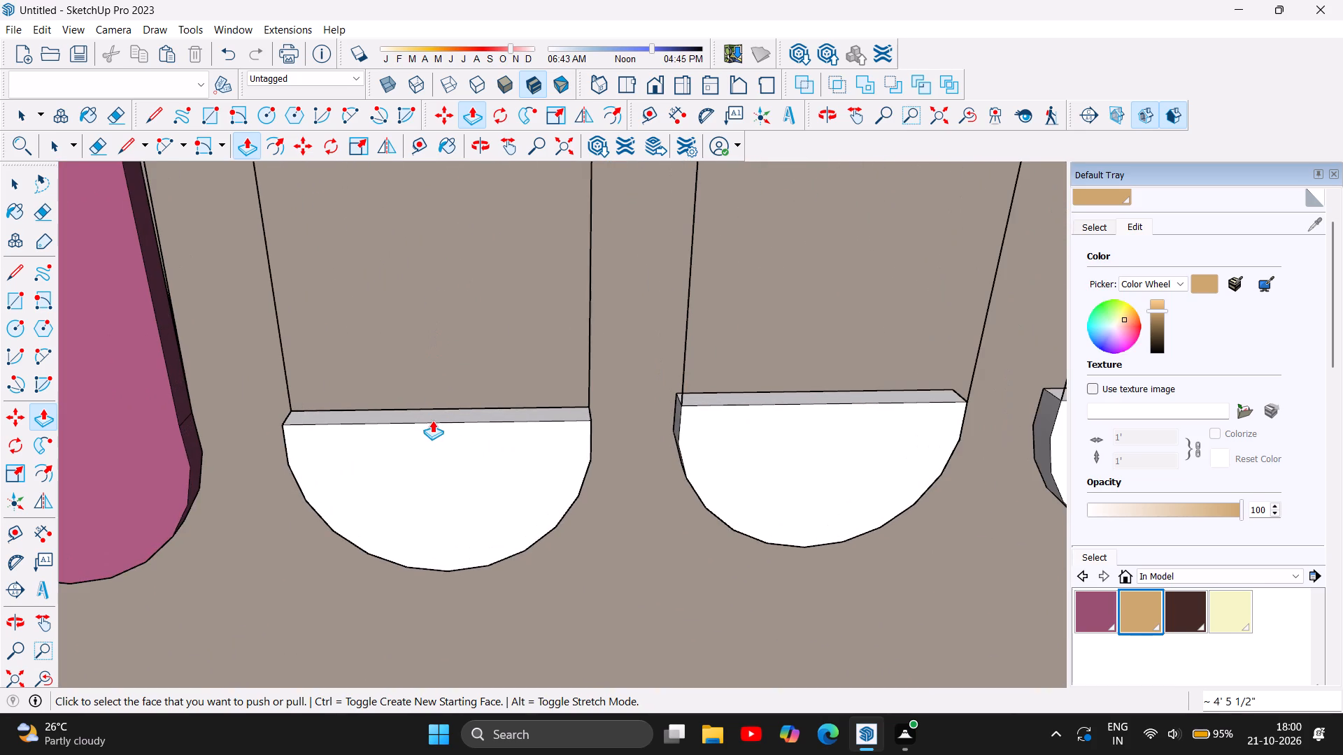
left_click(434, 411)
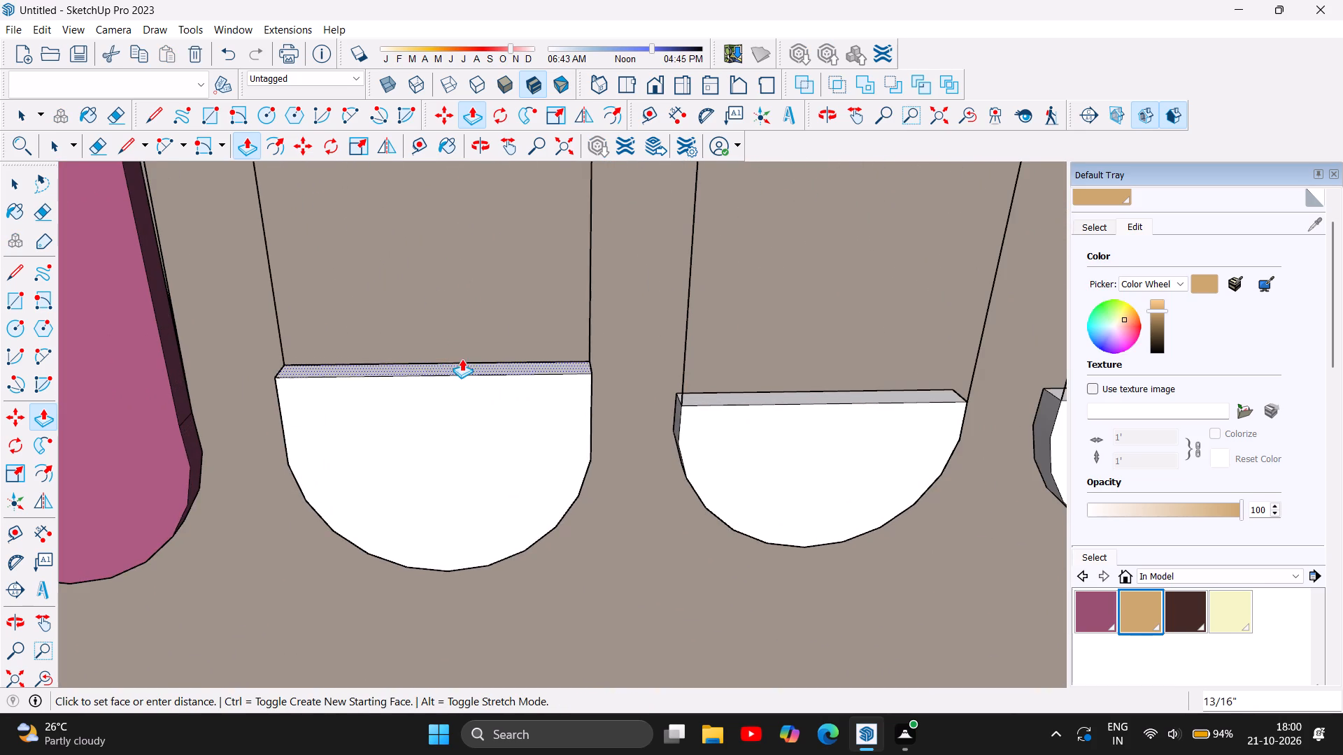
scroll(462, 358, "down", 19)
scroll(482, 350, "down", 7)
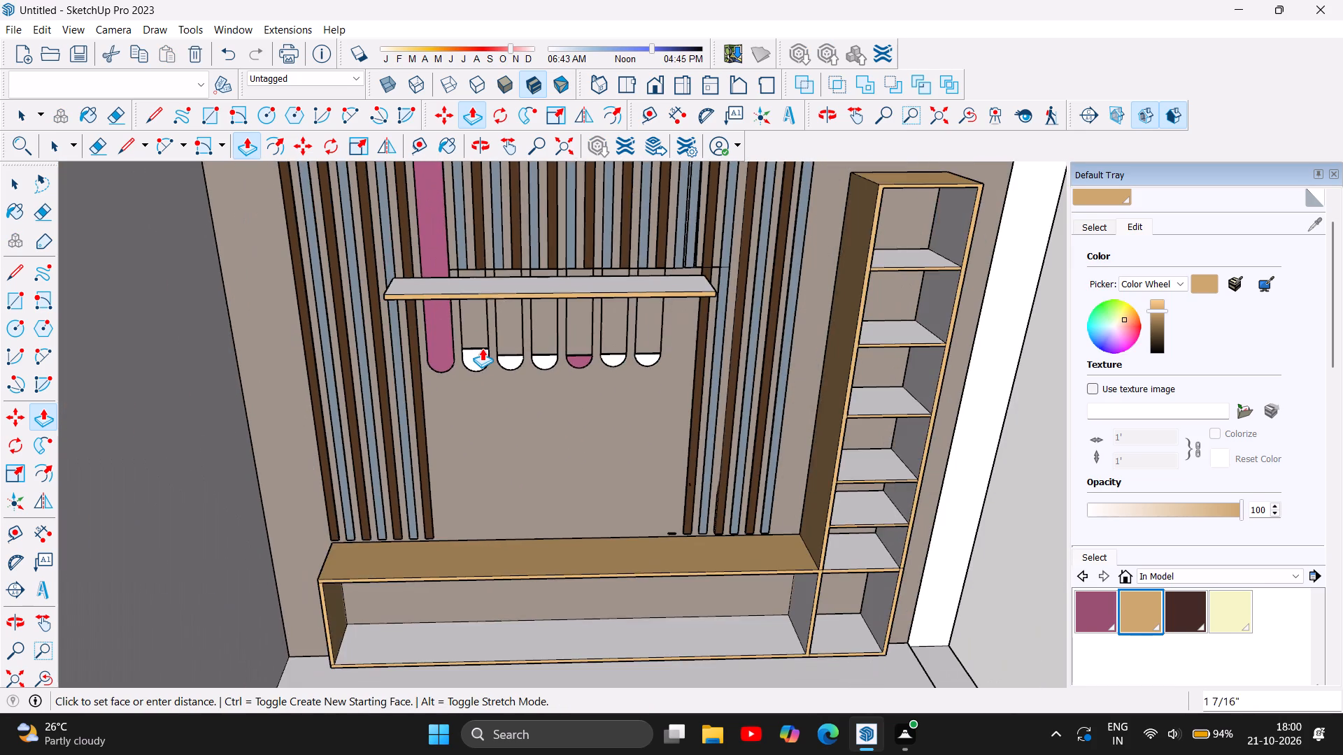
scroll(482, 348, "down", 10)
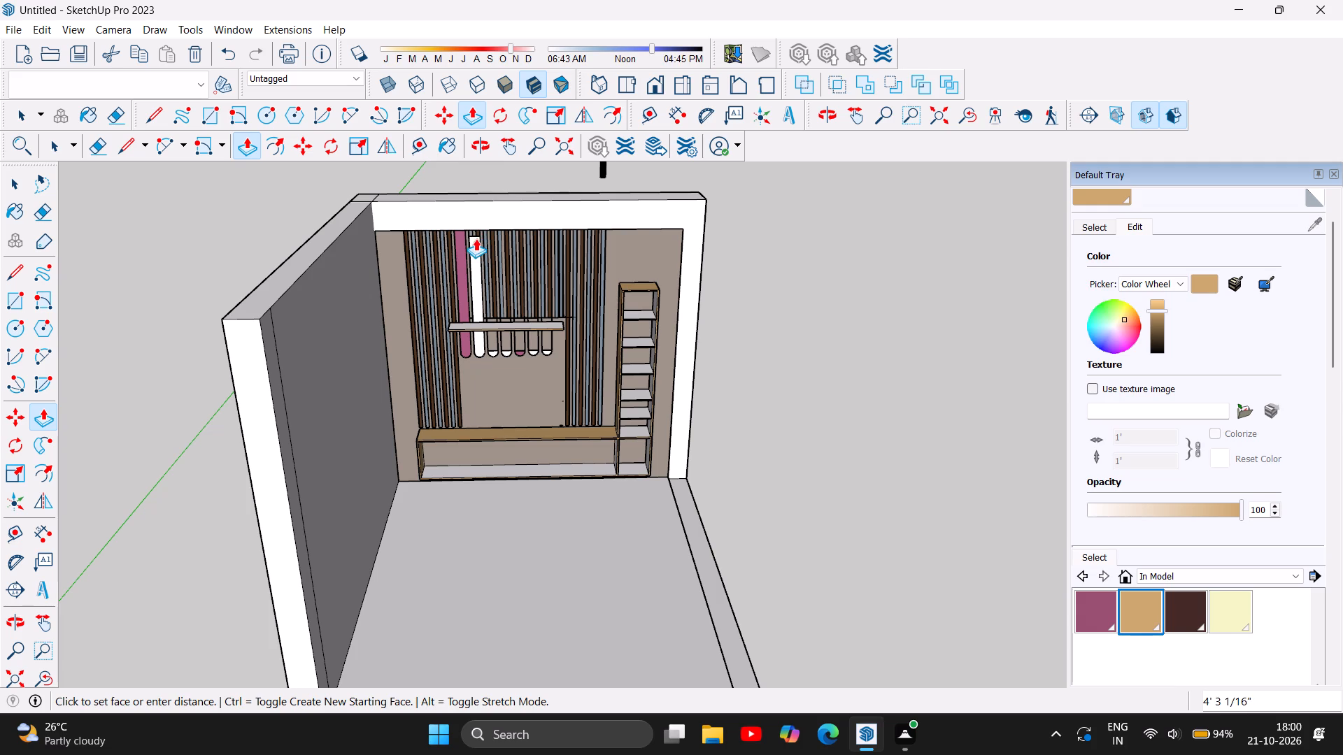
scroll(474, 226, "up", 11)
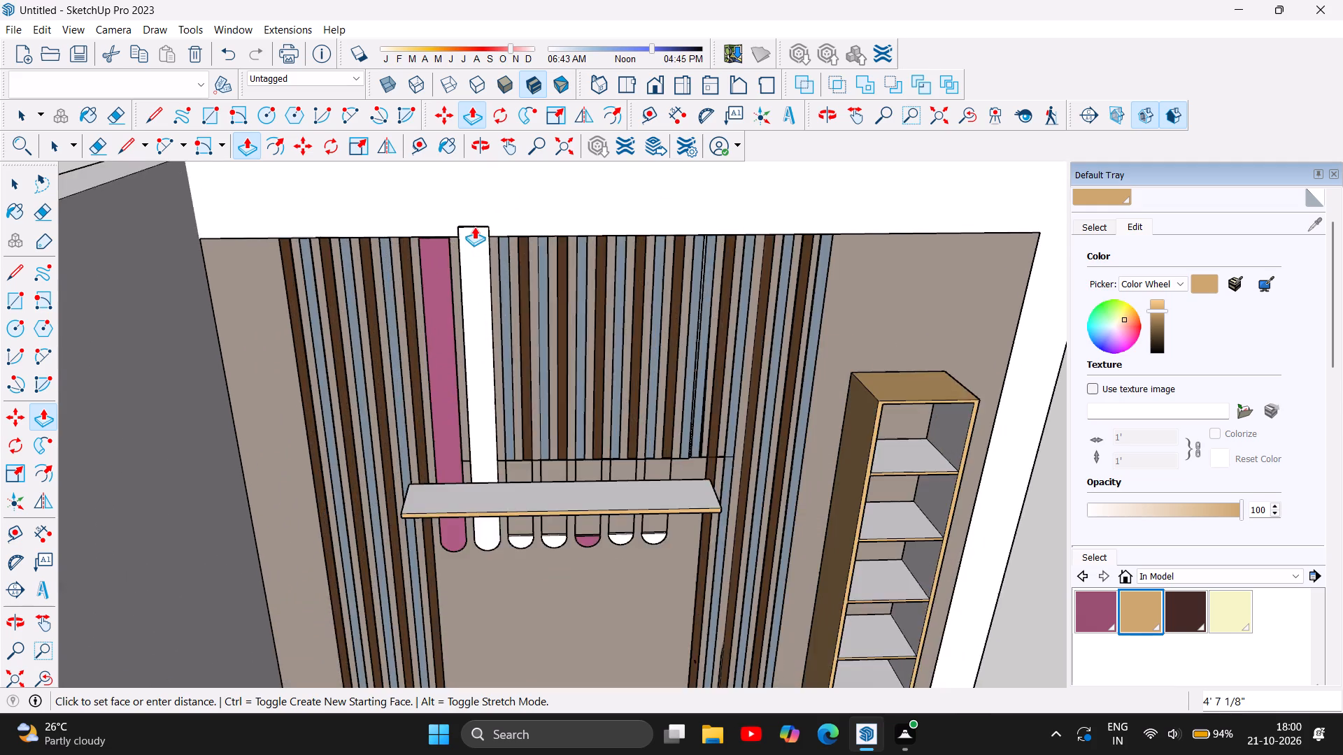
scroll(474, 226, "up", 11)
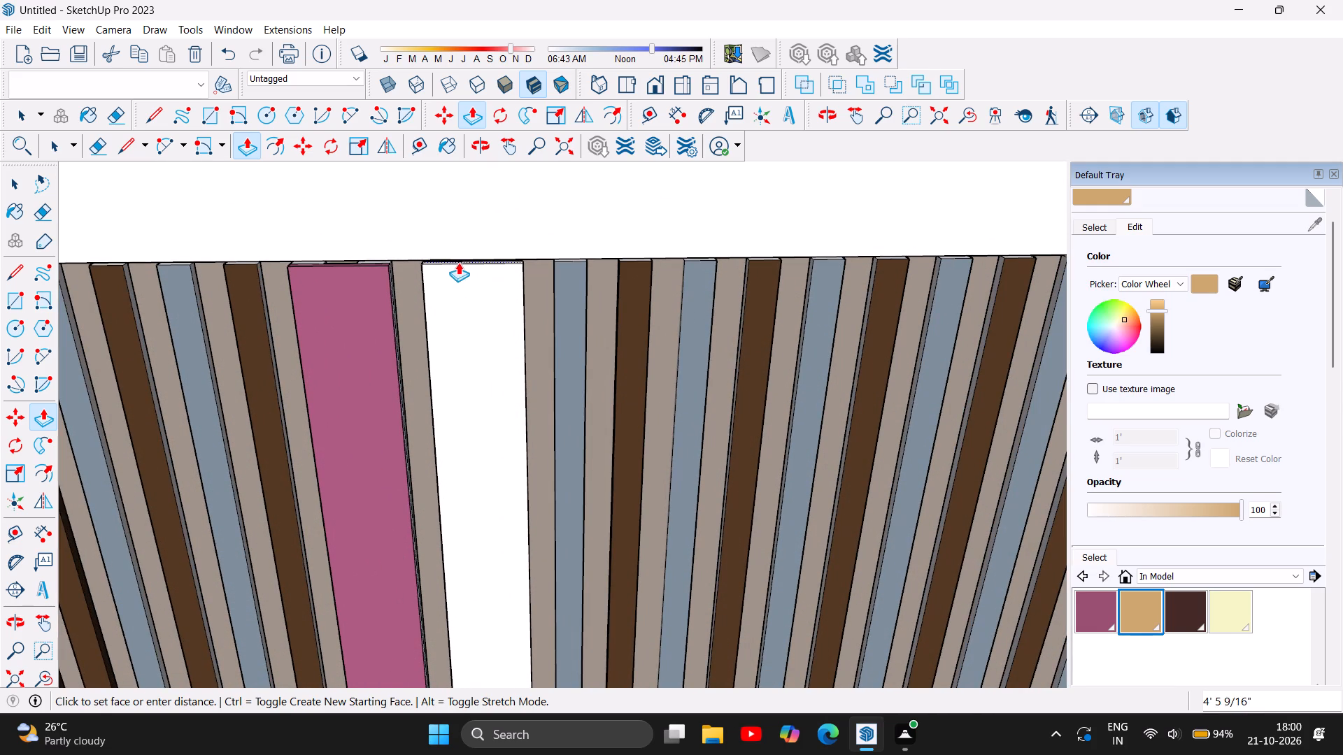
left_click(390, 260)
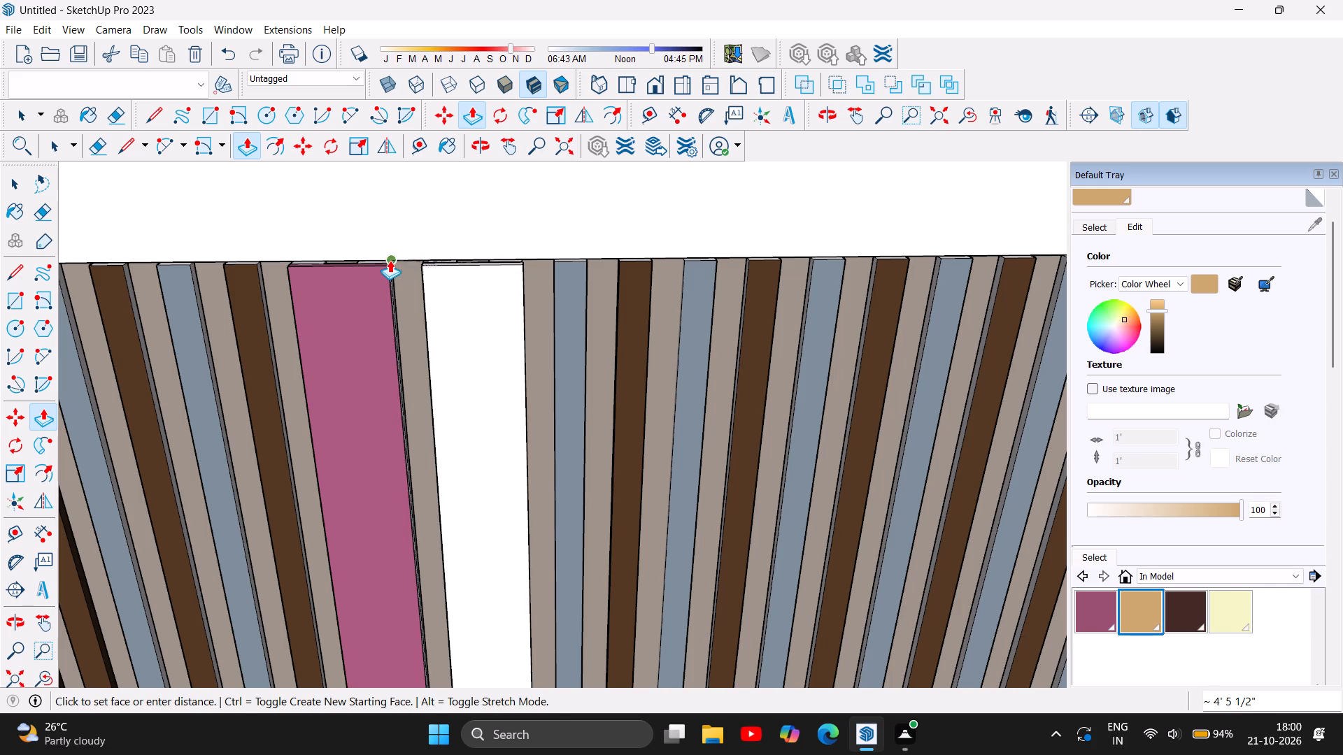
Push/pull the flat top of the third strip's rounded end upward about 4' 5 1/2", level with the second strip's top.
scroll(575, 194, "down", 6)
scroll(369, 196, "down", 6)
scroll(464, 181, "down", 7)
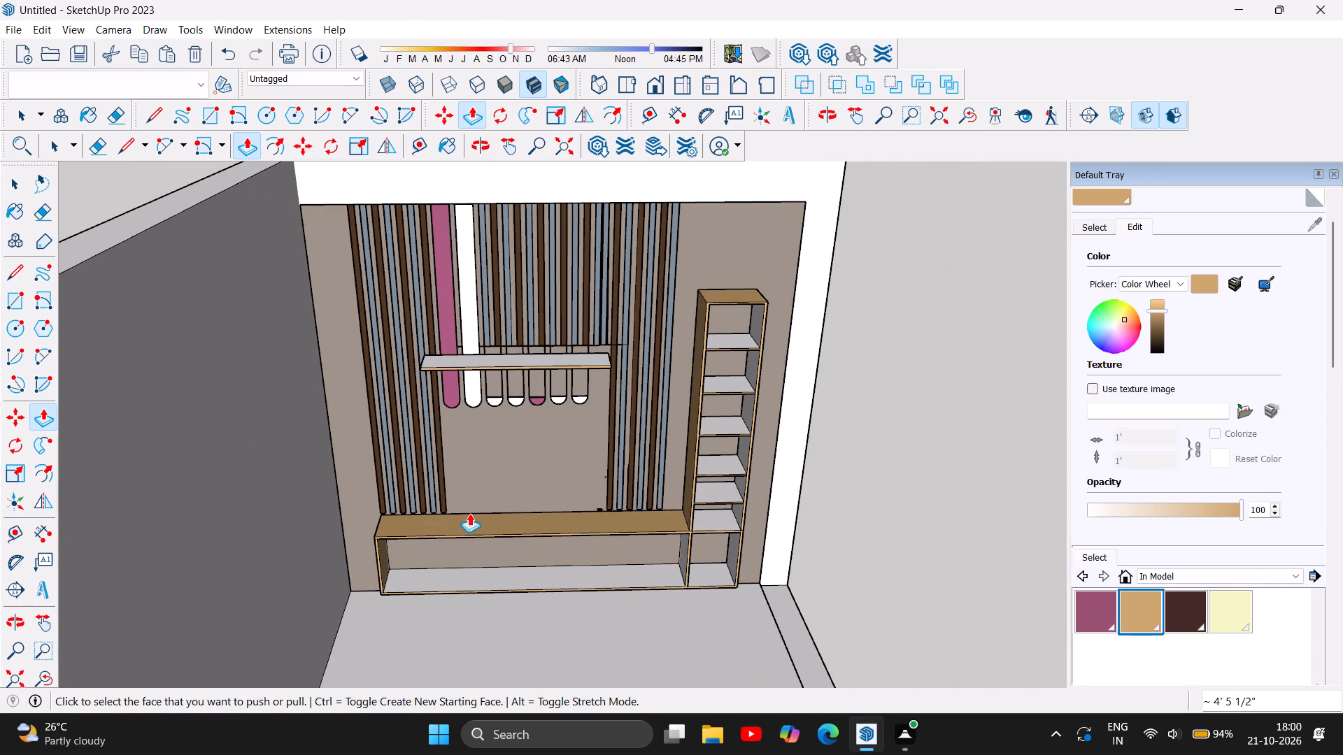
scroll(506, 377, "up", 14)
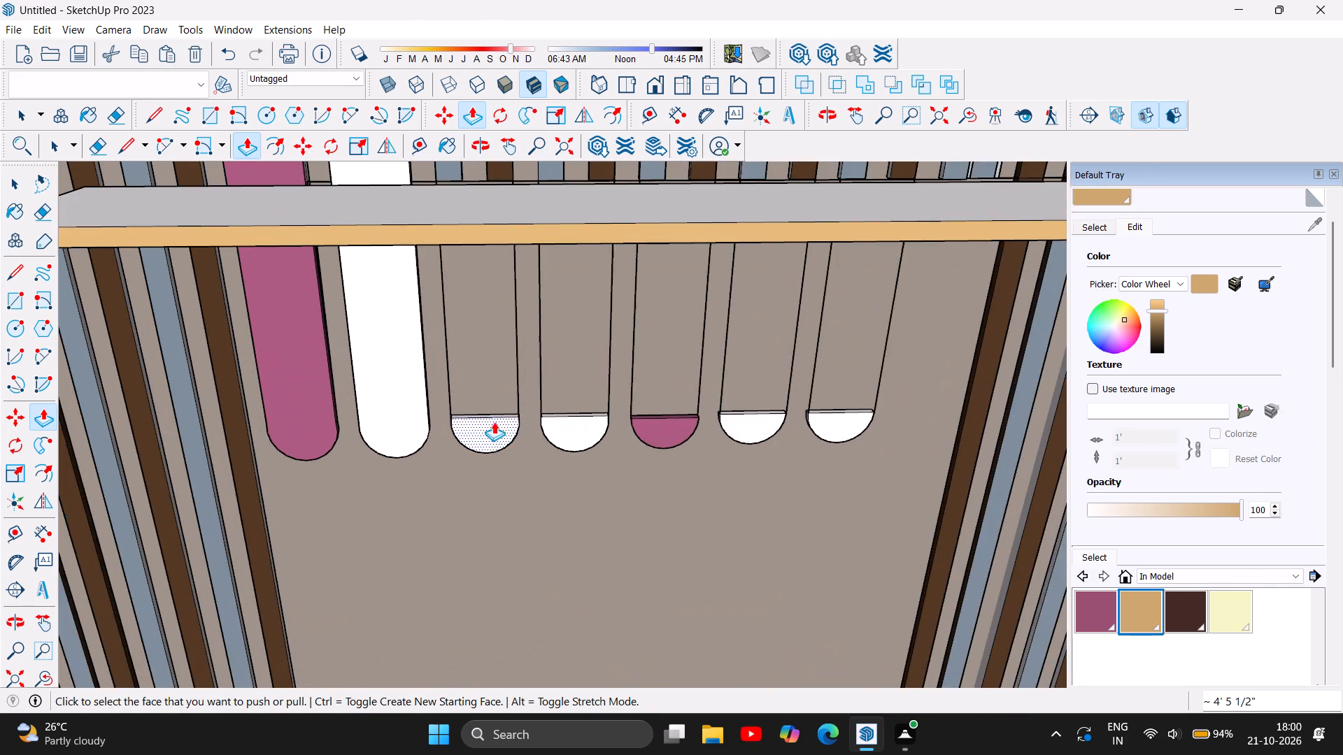
scroll(518, 317, "up", 7)
scroll(445, 478, "up", 7)
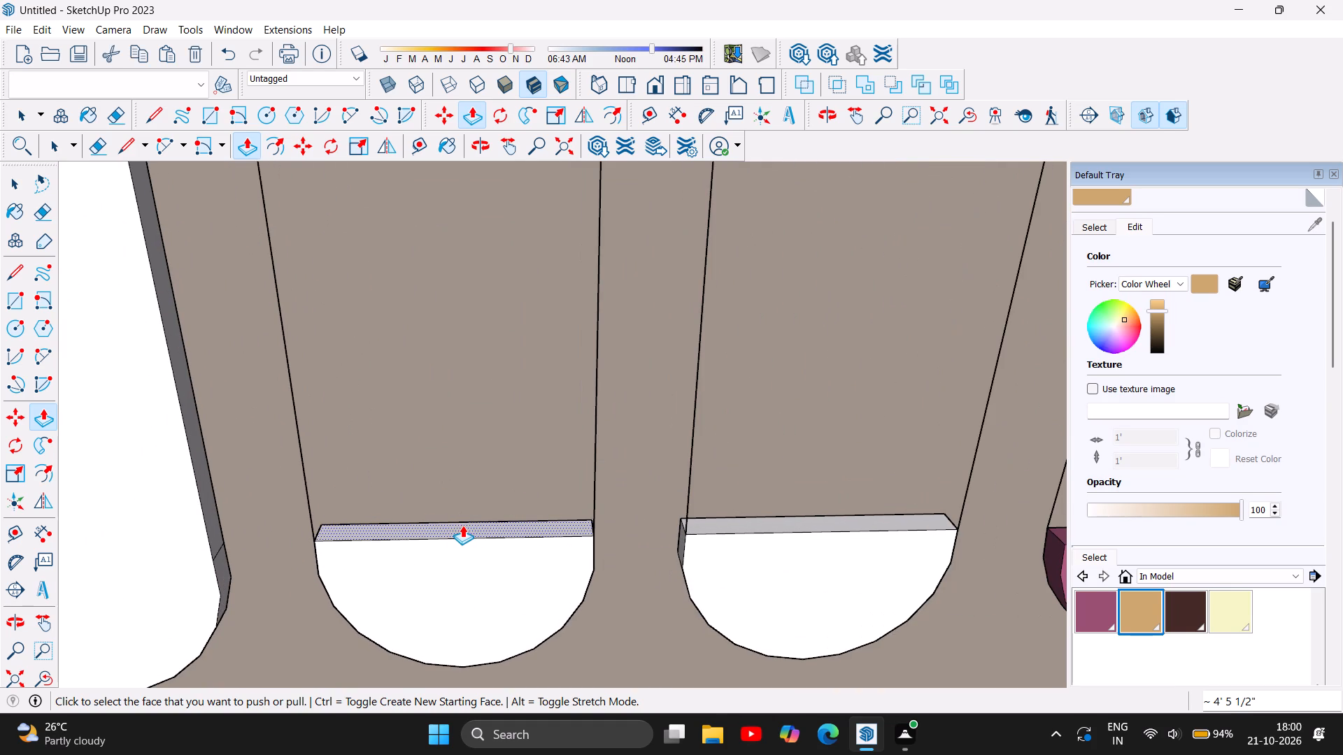
left_click(462, 525)
scroll(476, 505, "down", 14)
scroll(483, 503, "up", 1)
scroll(488, 500, "down", 8)
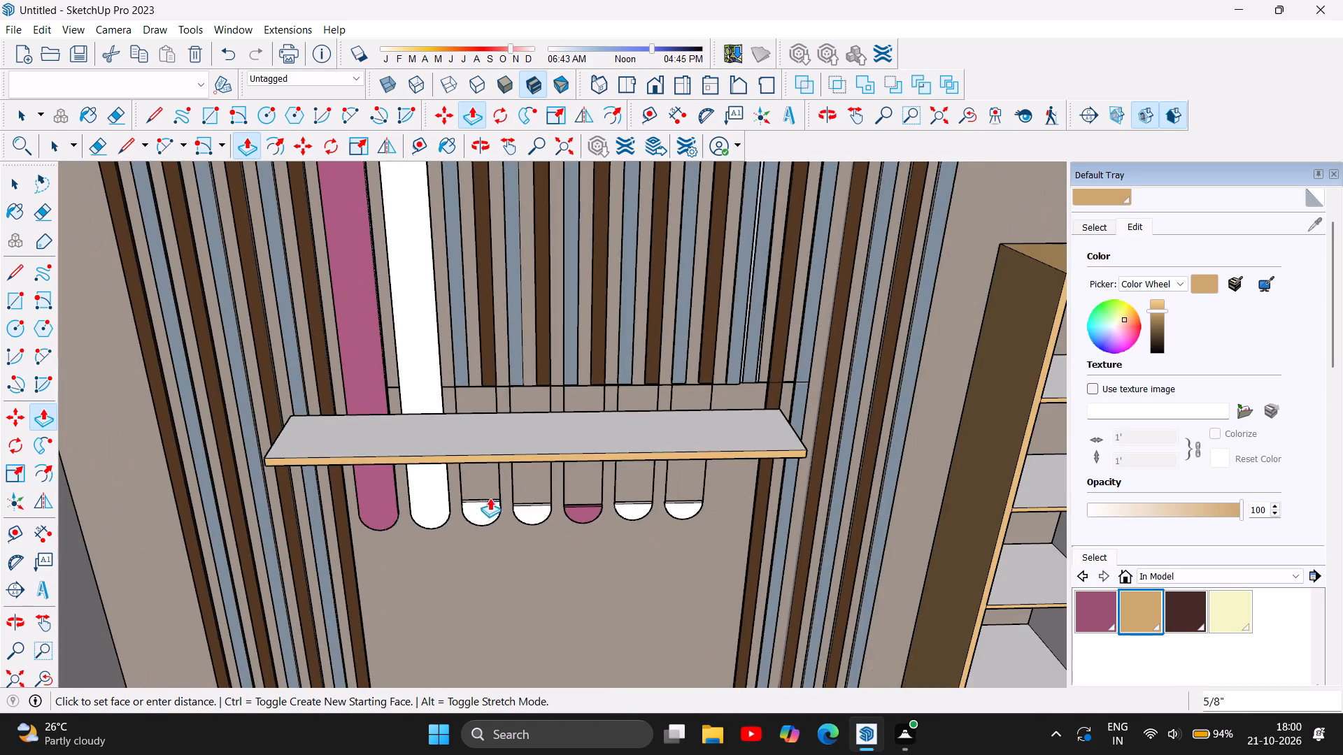
scroll(494, 492, "down", 13)
scroll(488, 419, "up", 4)
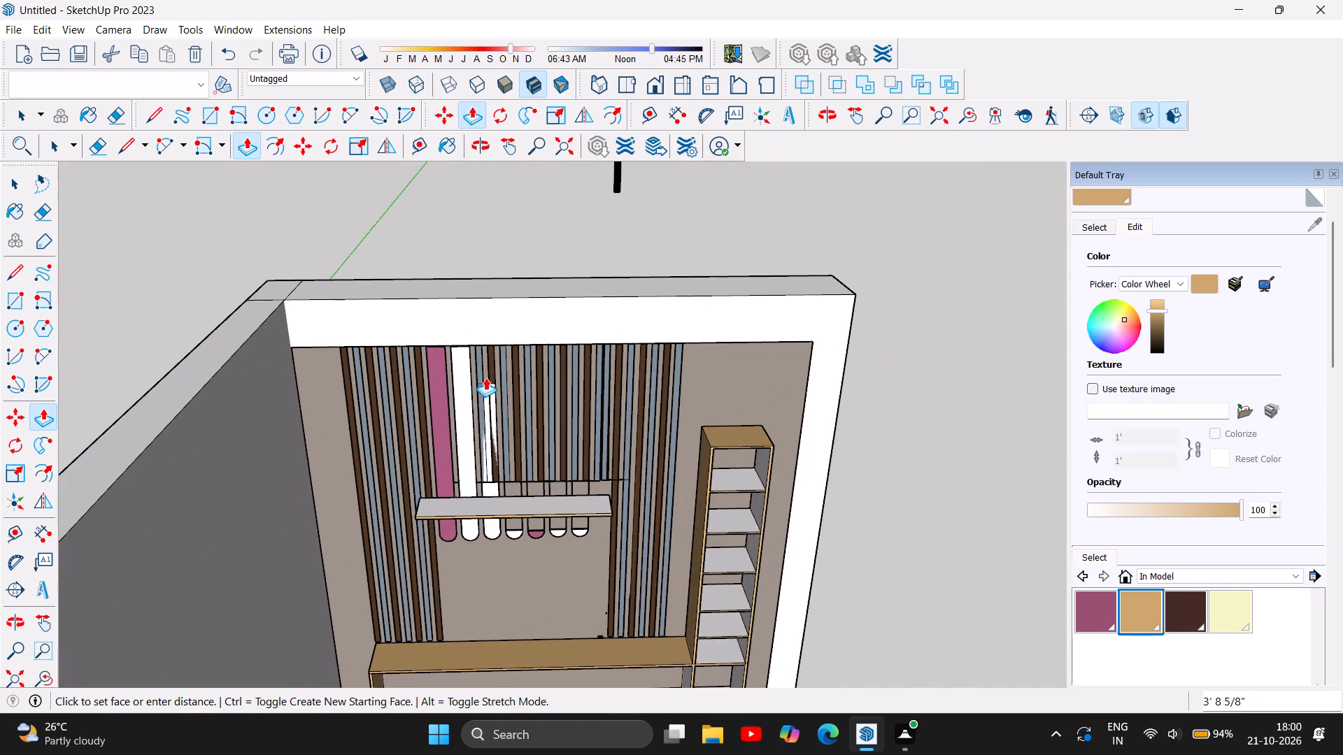
scroll(491, 366, "up", 5)
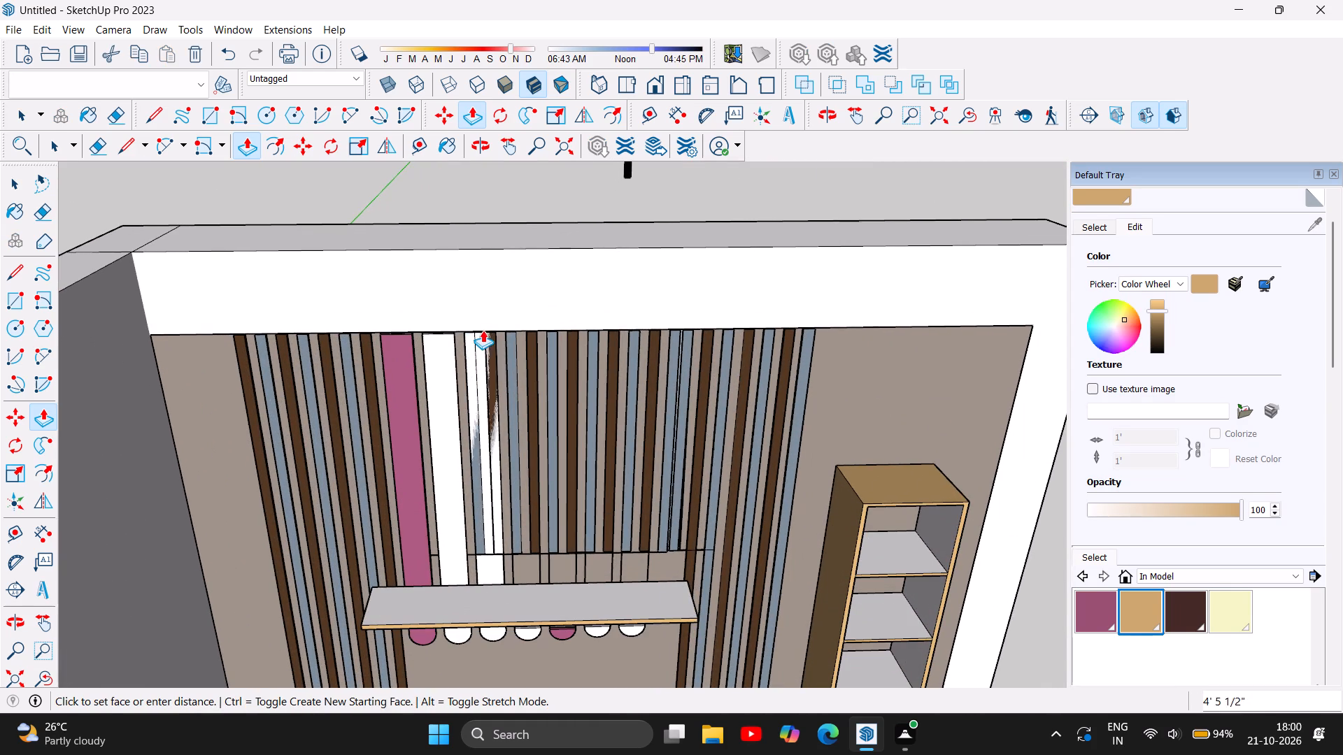
scroll(479, 321, "up", 12)
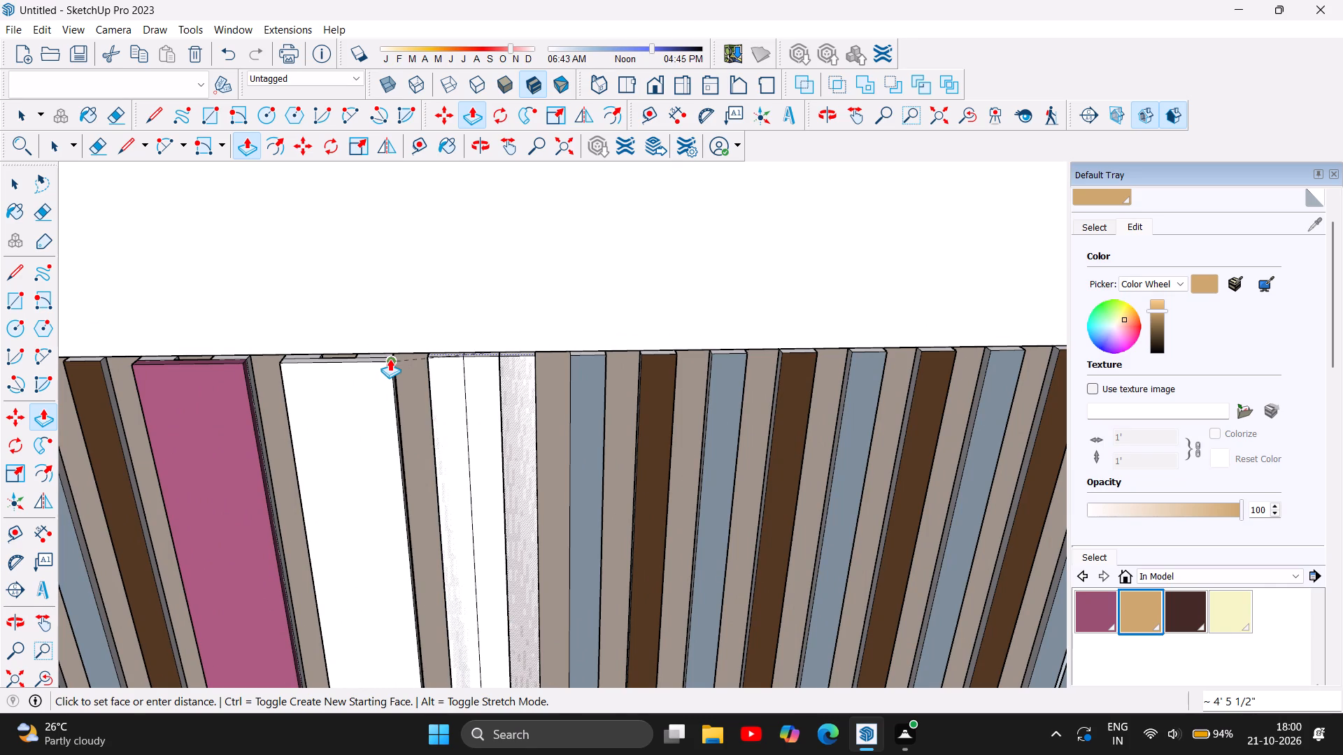
left_click(391, 358)
Examine the third strip up close at its rounded end and where it meets the blue and brown slats above the shelf.
scroll(516, 232, "down", 18)
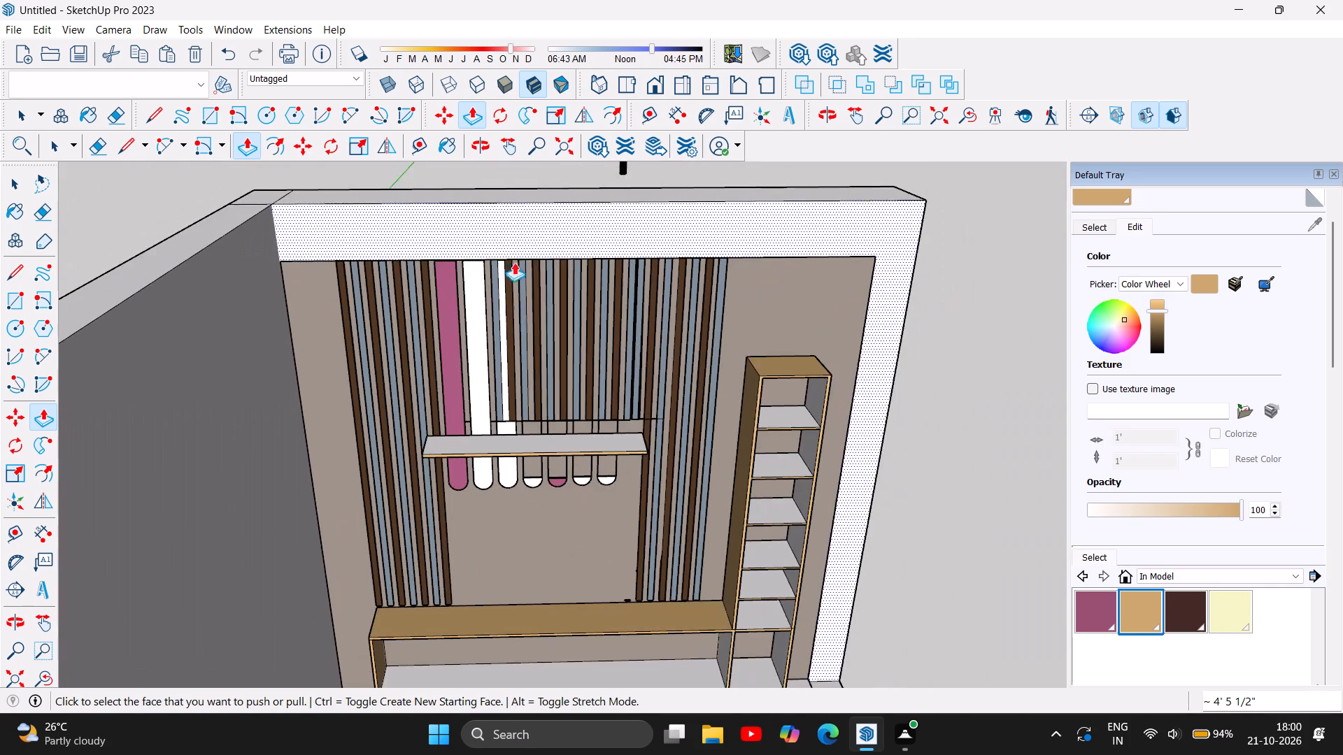
scroll(524, 395, "up", 7)
scroll(478, 460, "up", 6)
scroll(497, 514, "up", 7)
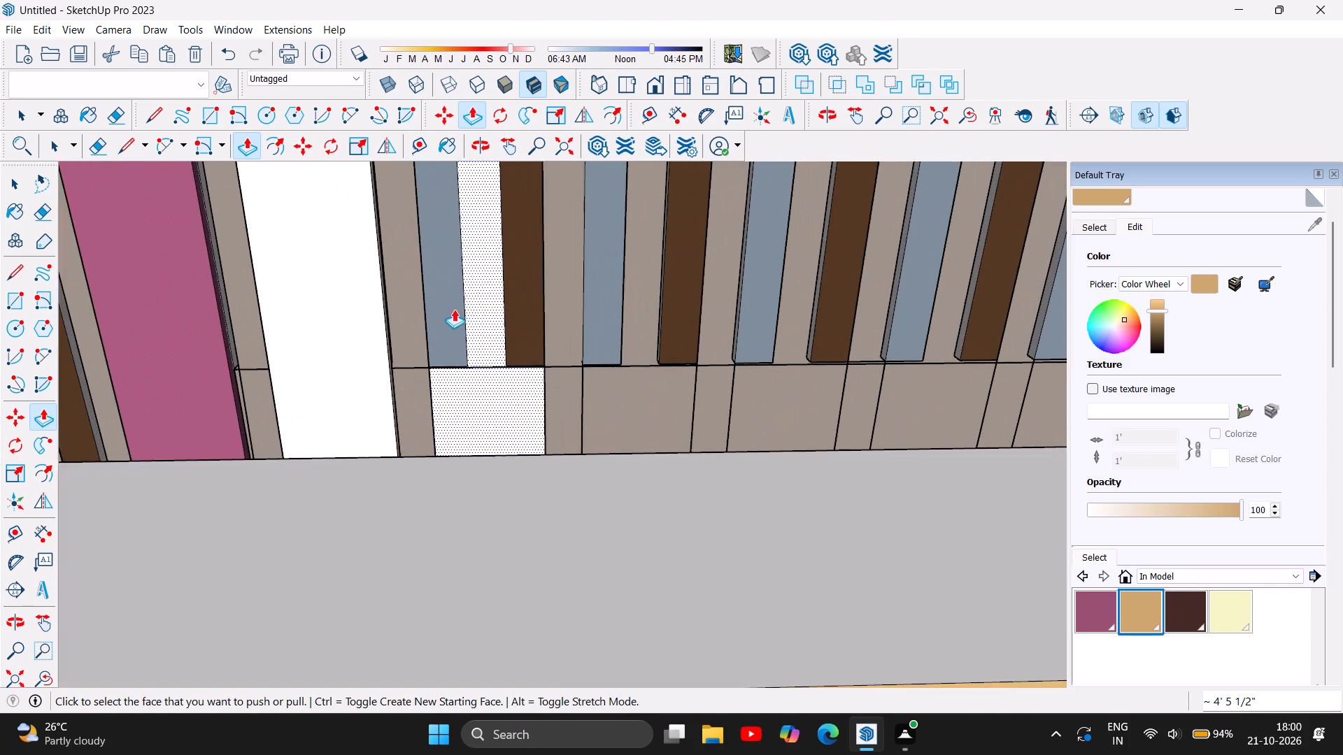
scroll(476, 328, "up", 5)
scroll(485, 416, "down", 5)
scroll(488, 250, "down", 12)
scroll(480, 464, "up", 20)
scroll(480, 464, "up", 1)
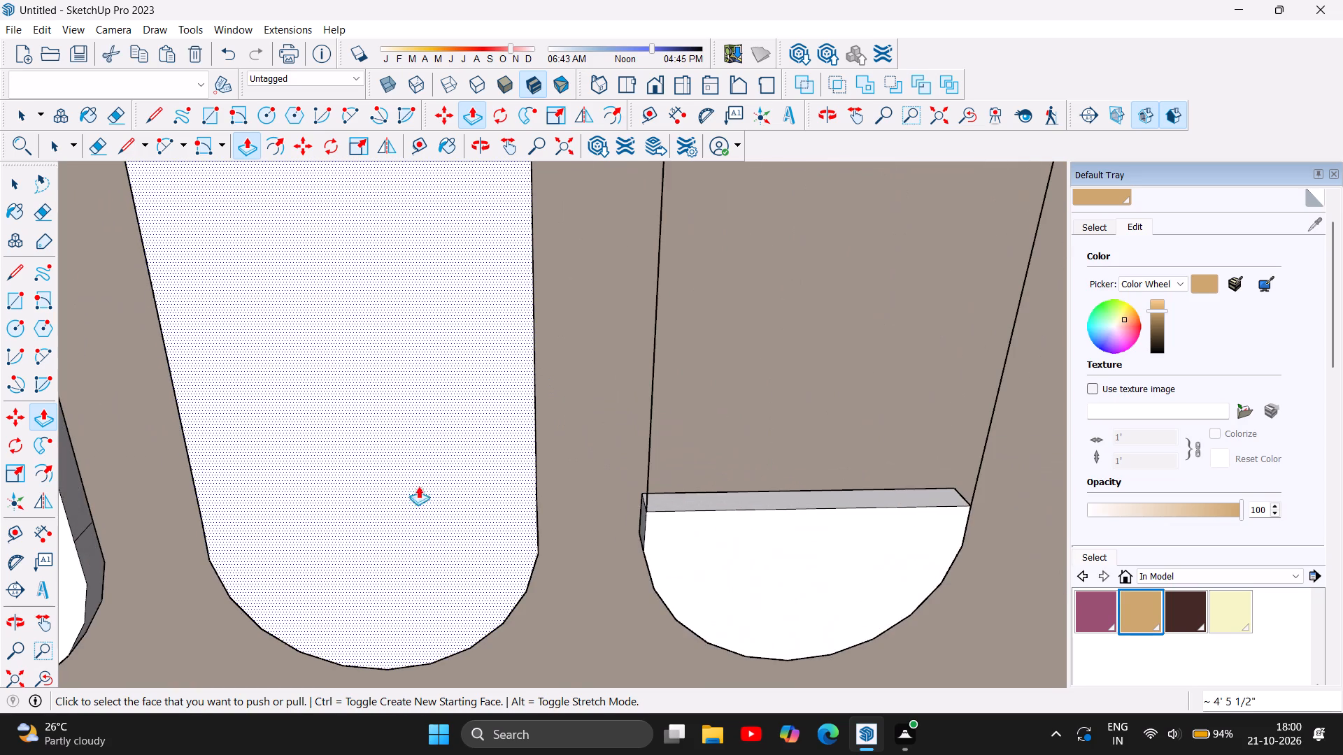
scroll(405, 505, "up", 5)
scroll(406, 501, "down", 7)
scroll(427, 522, "down", 15)
scroll(497, 579, "down", 5)
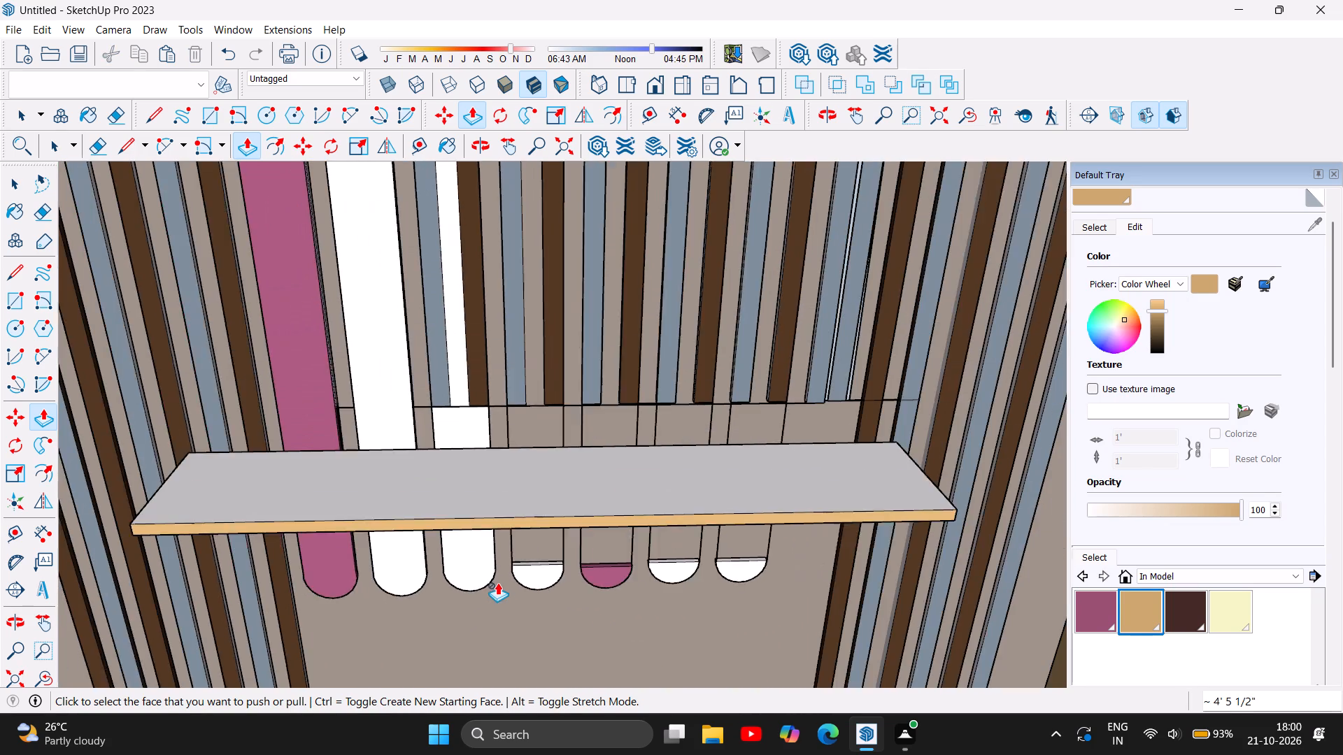
scroll(478, 366, "up", 7)
scroll(405, 474, "up", 16)
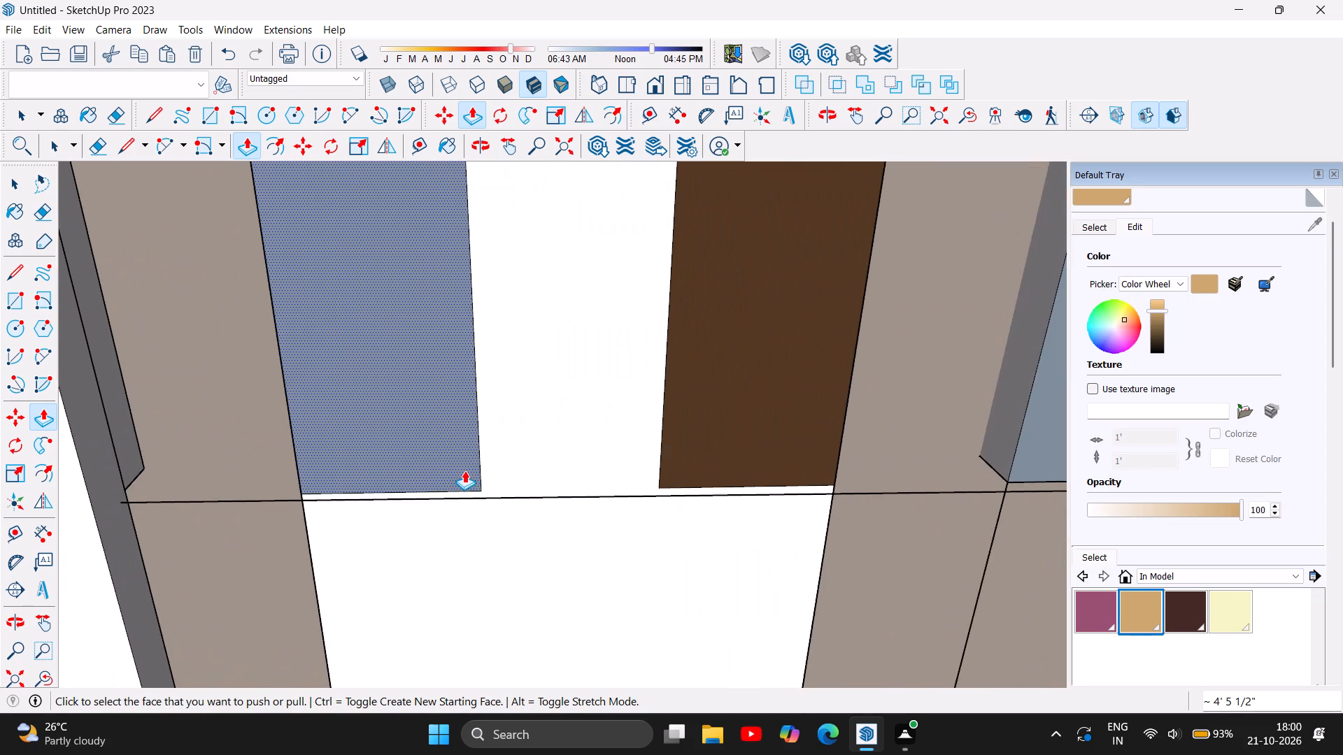
Undo the upward push/pull extensions of the first three round-ended strips behind the shelf and the last strip's thickness.
scroll(464, 482, "up", 8)
scroll(464, 482, "down", 6)
scroll(458, 487, "down", 20)
scroll(458, 487, "down", 1)
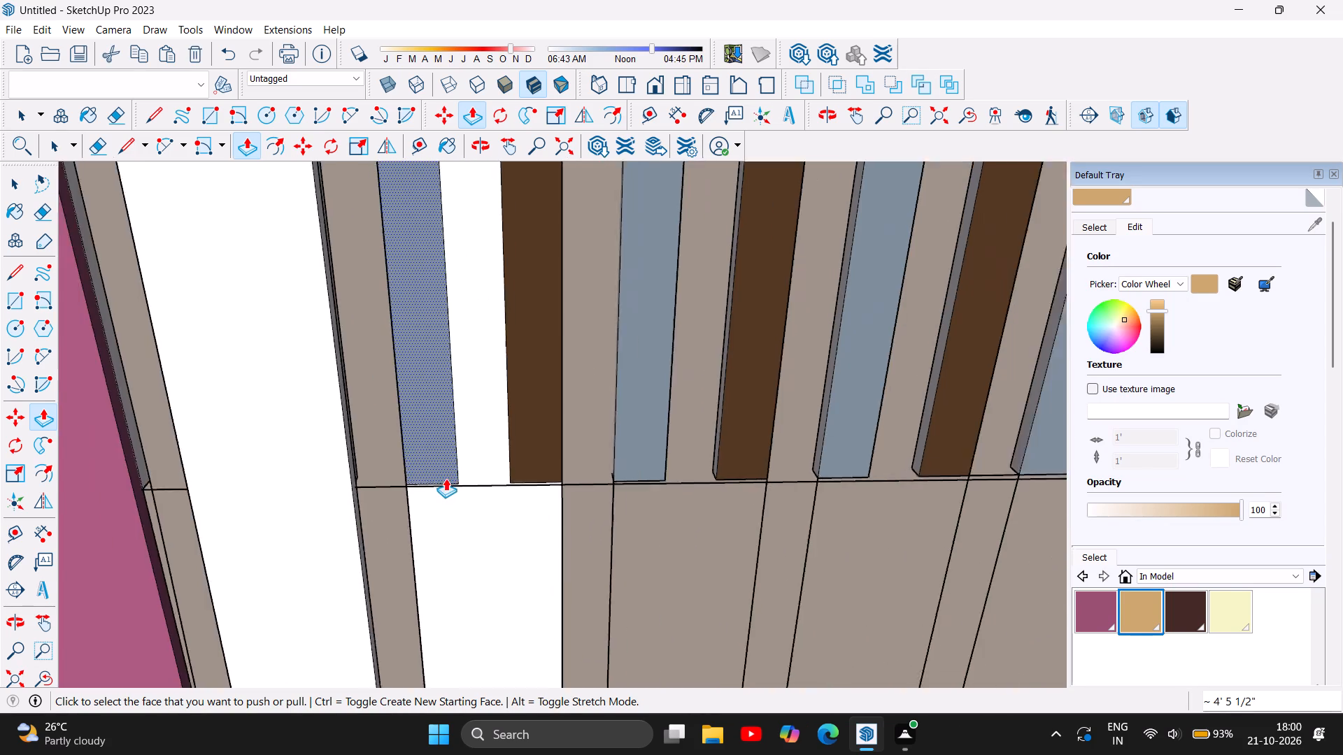
scroll(446, 478, "down", 20)
key("ctrl+z")
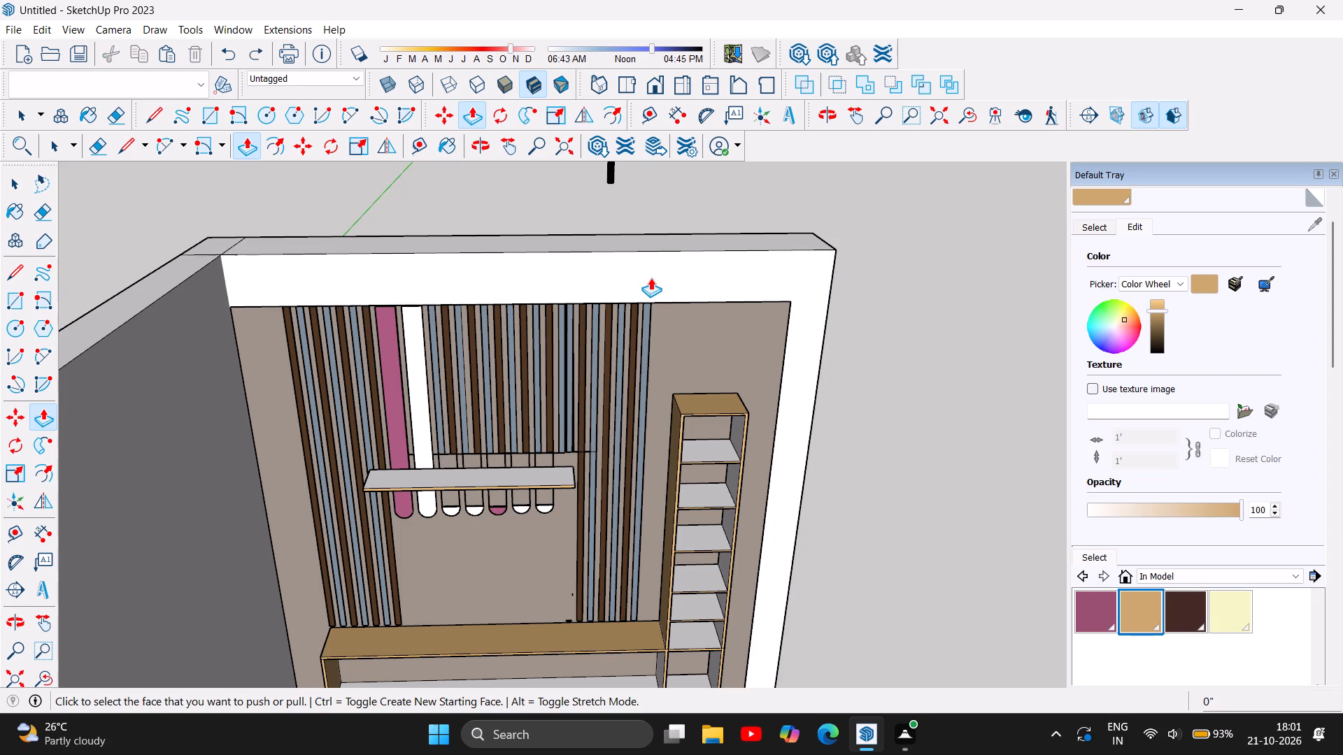
scroll(551, 525, "up", 6)
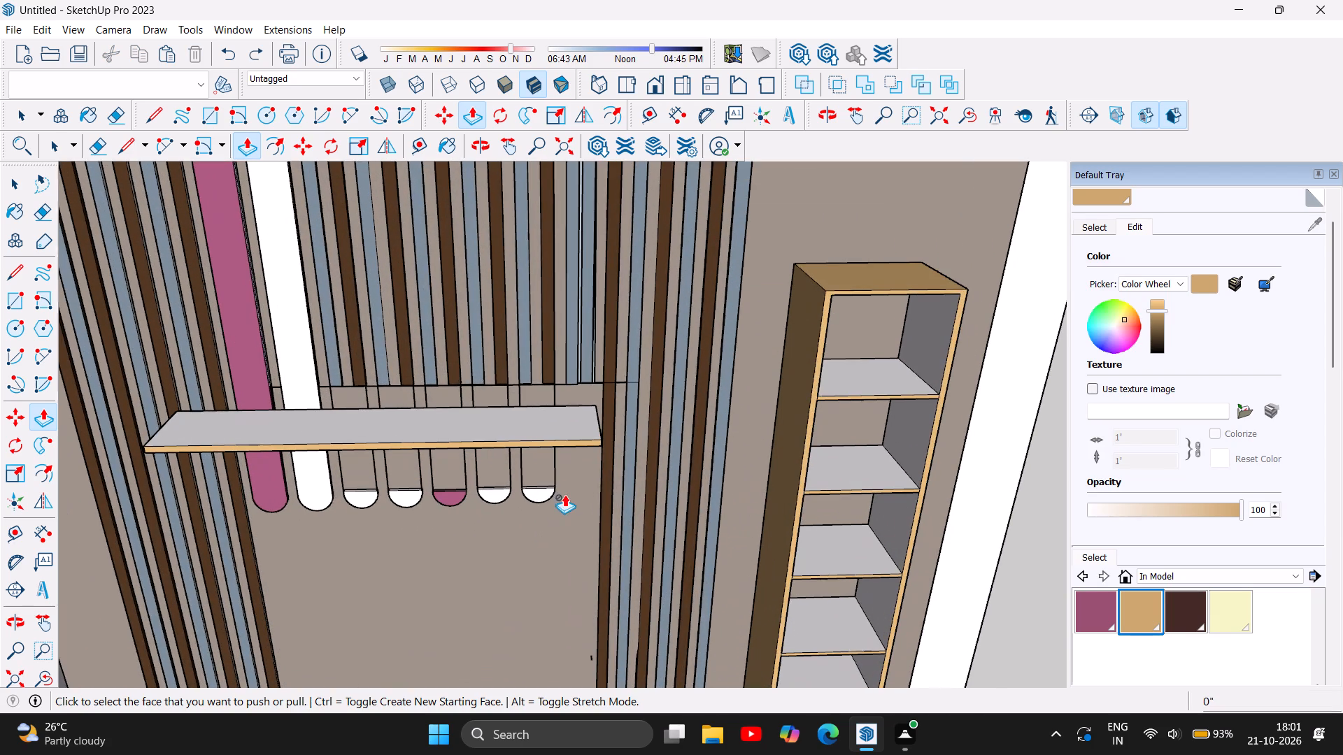
scroll(557, 438, "up", 5)
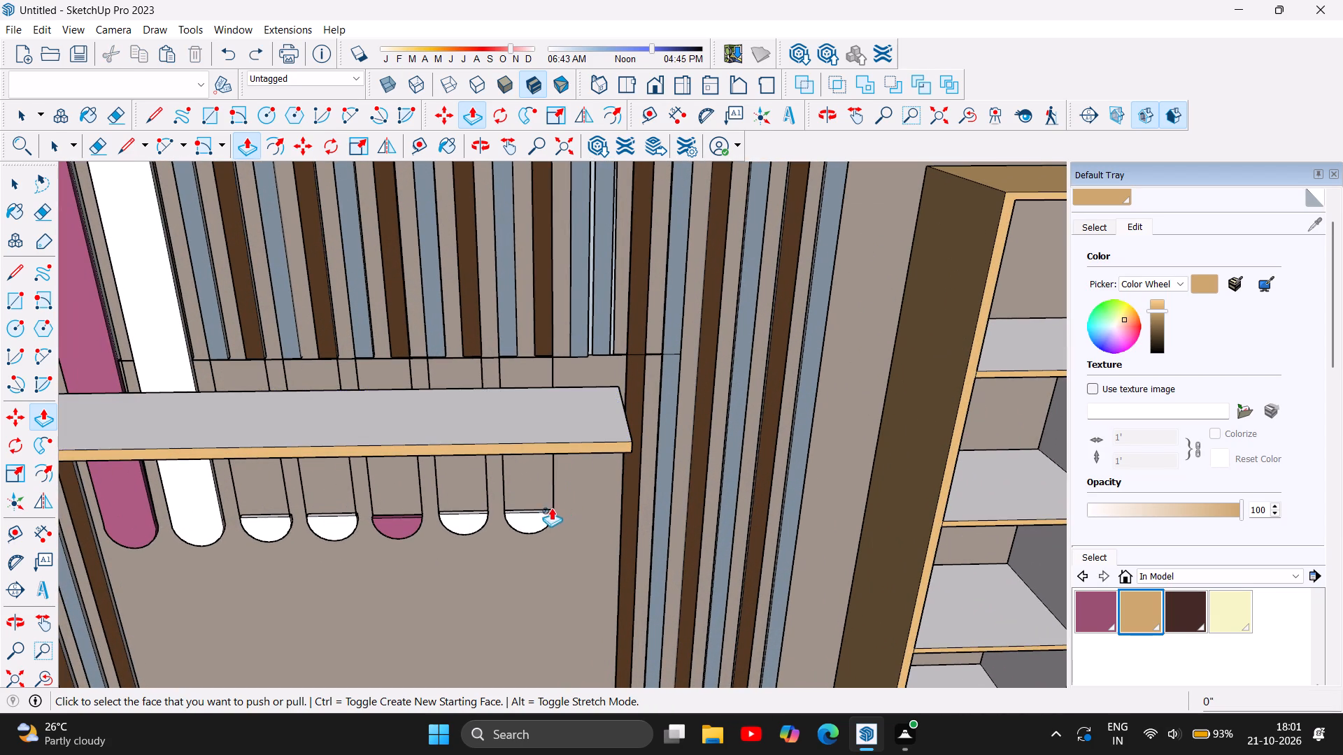
key("ctrl+z")
key("ctrl+z")
key("ctrl+z")
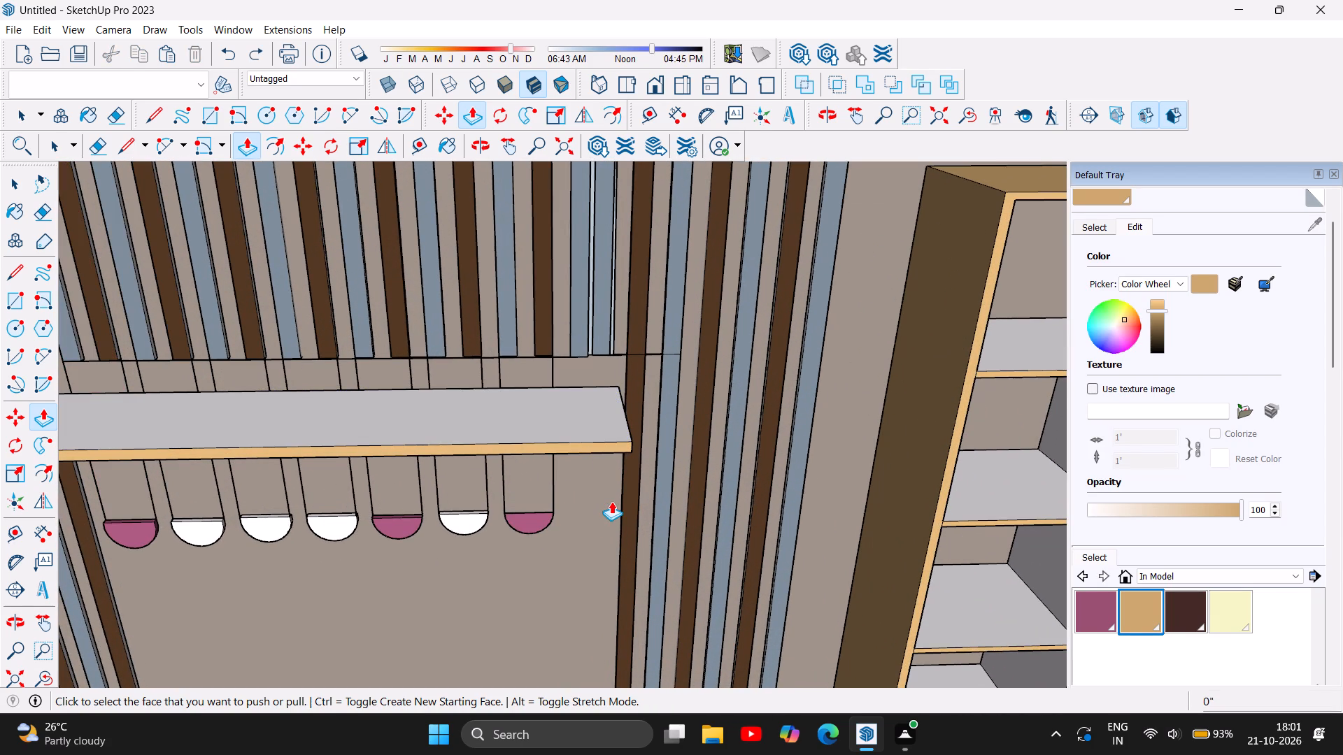
Undo the 0.5" thickness of the remaining round-ended strips below the shelf.
key("ctrl+z")
key("ctrl+z")
key("ctrl+z")
key("ctrl+z")
key("ctrl+z")
key("ctrl+z")
key("ctrl+z")
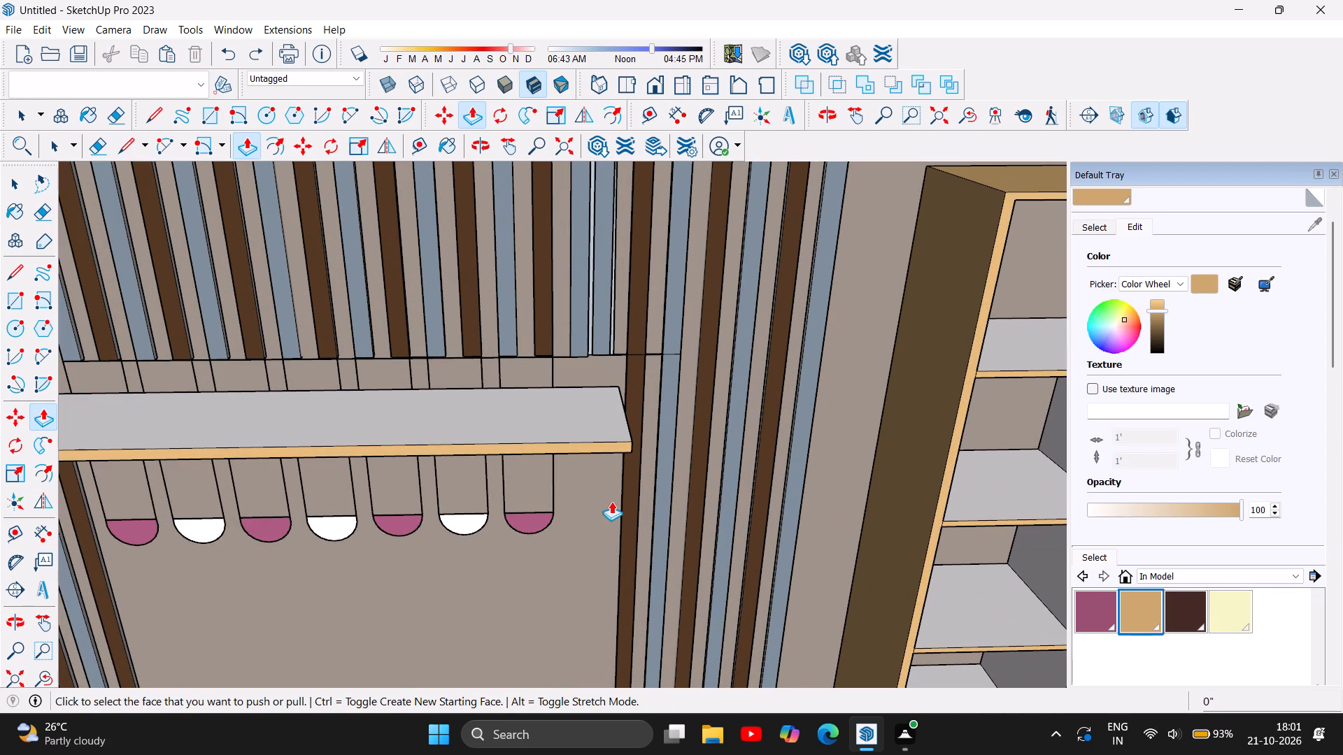
Undo the pink face colours and the rounded ends of the seven strips, back to their rectangular outlines.
key("ctrl+z")
key("ctrl+z")
key("ctrl+z")
key("ctrl+z")
key("ctrl+z")
key("ctrl+z")
key("ctrl+z")
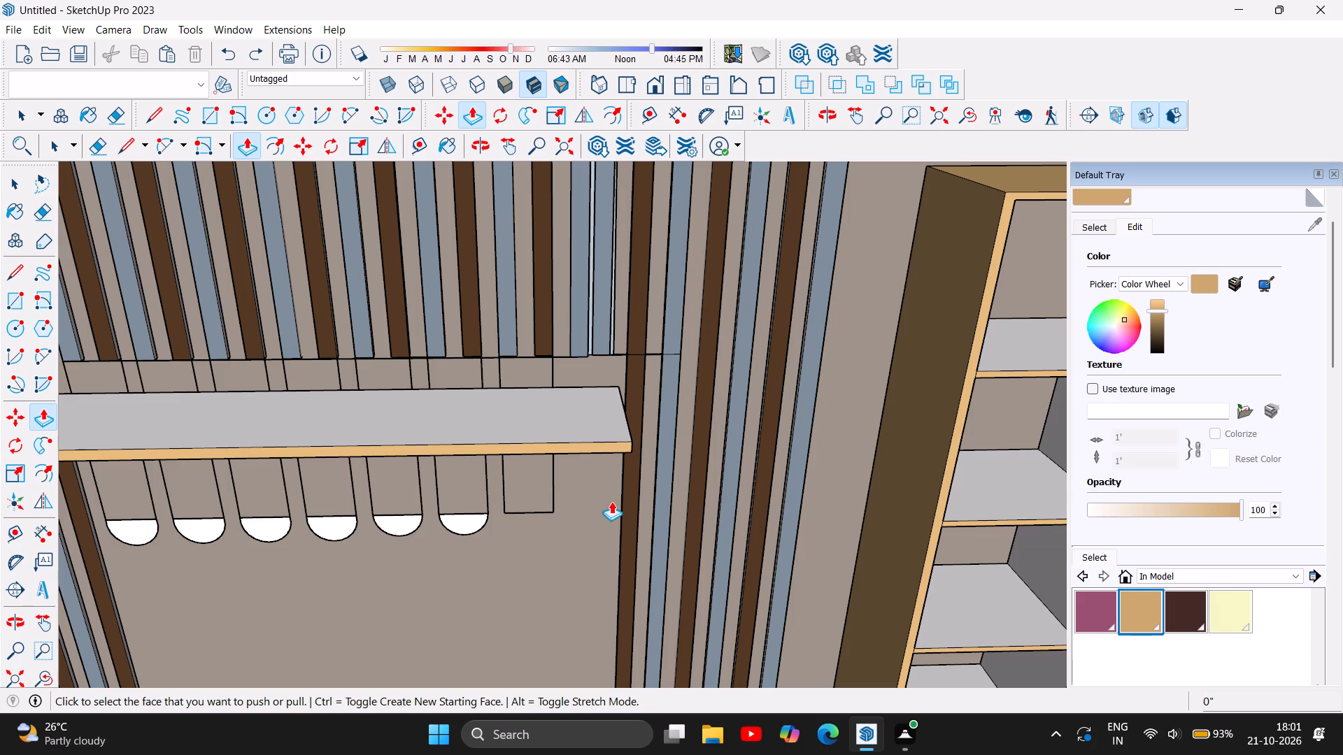
key("ctrl+z")
key("ctrl+z")
key("ctrl+z")
key("ctrl+z")
key("ctrl+z")
key("ctrl+z")
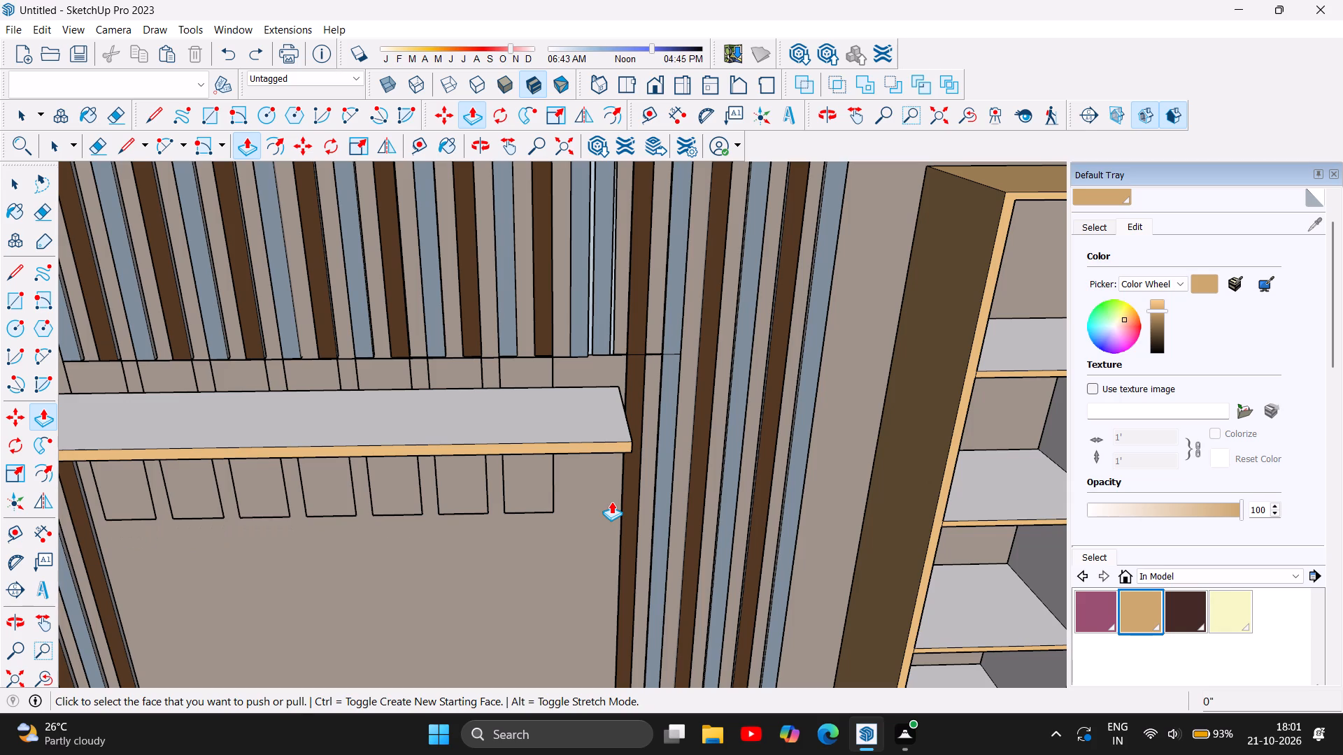
Undo the edits to the blue slat near the shelf's right end and the side line of the last strip outline.
scroll(617, 315, "down", 5)
scroll(690, 338, "down", 5)
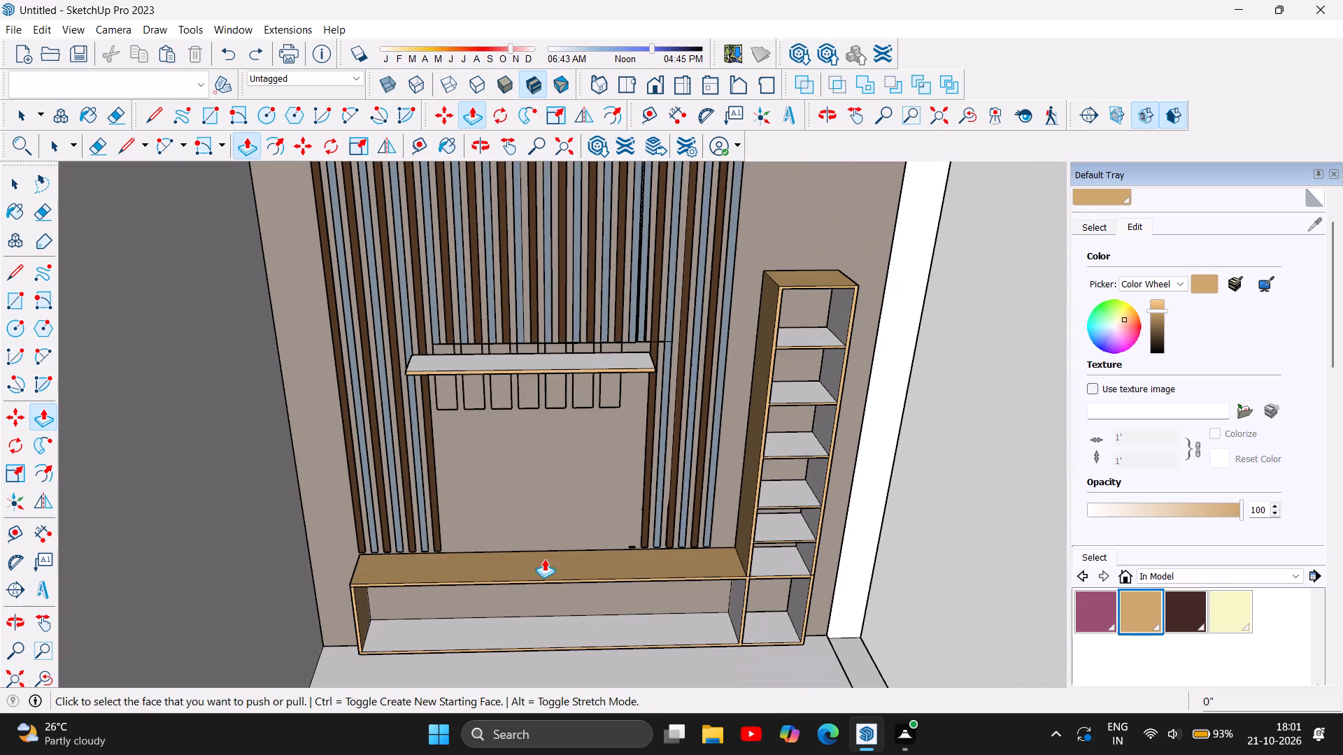
scroll(506, 400, "up", 5)
key("ctrl+z")
key("ctrl+z")
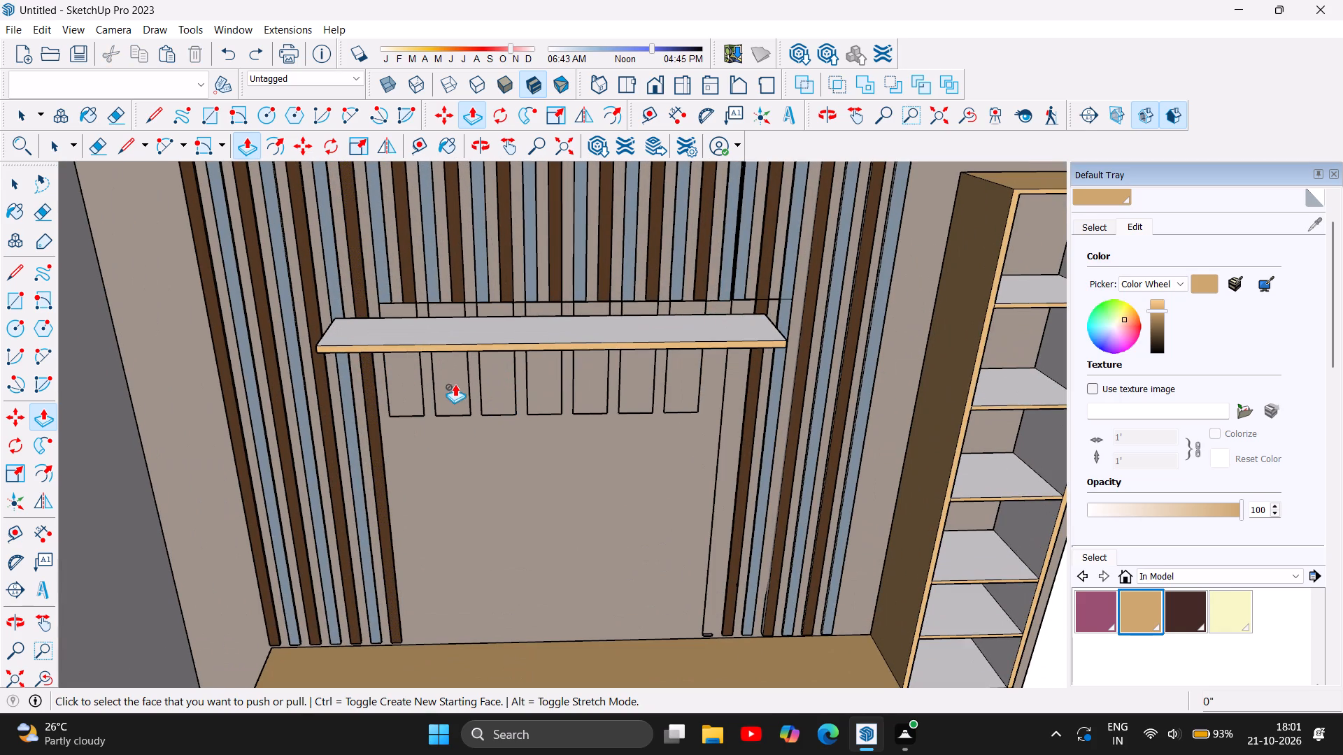
key("ctrl+z")
key("ctrl+z")
key("ctrl+z")
key("ctrl+z")
key("ctrl+z")
key("ctrl+z")
key("ctrl+z")
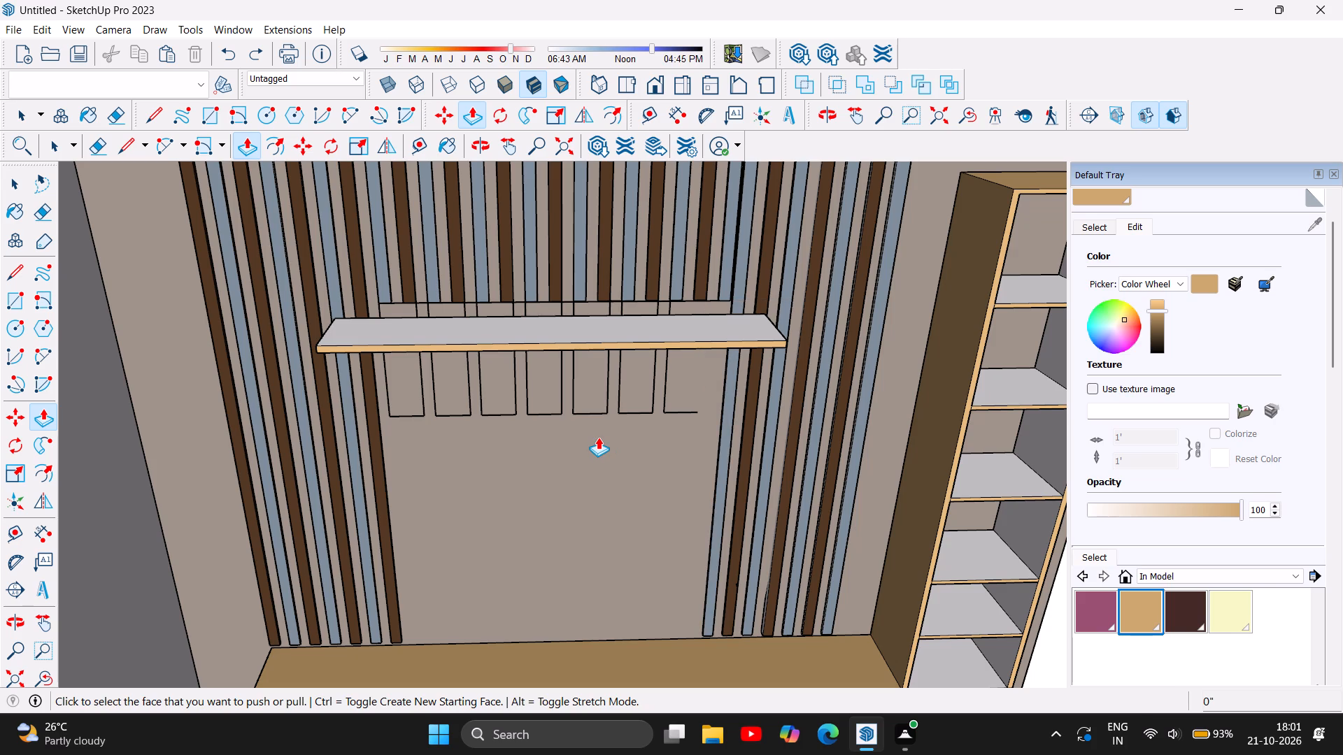
Undo the drawing of the seven rectangular strip outlines behind and below the shelf.
key("ctrl+z")
key("ctrl+z")
key("ctrl+z")
key("ctrl+z")
key("ctrl+z")
key("ctrl+z")
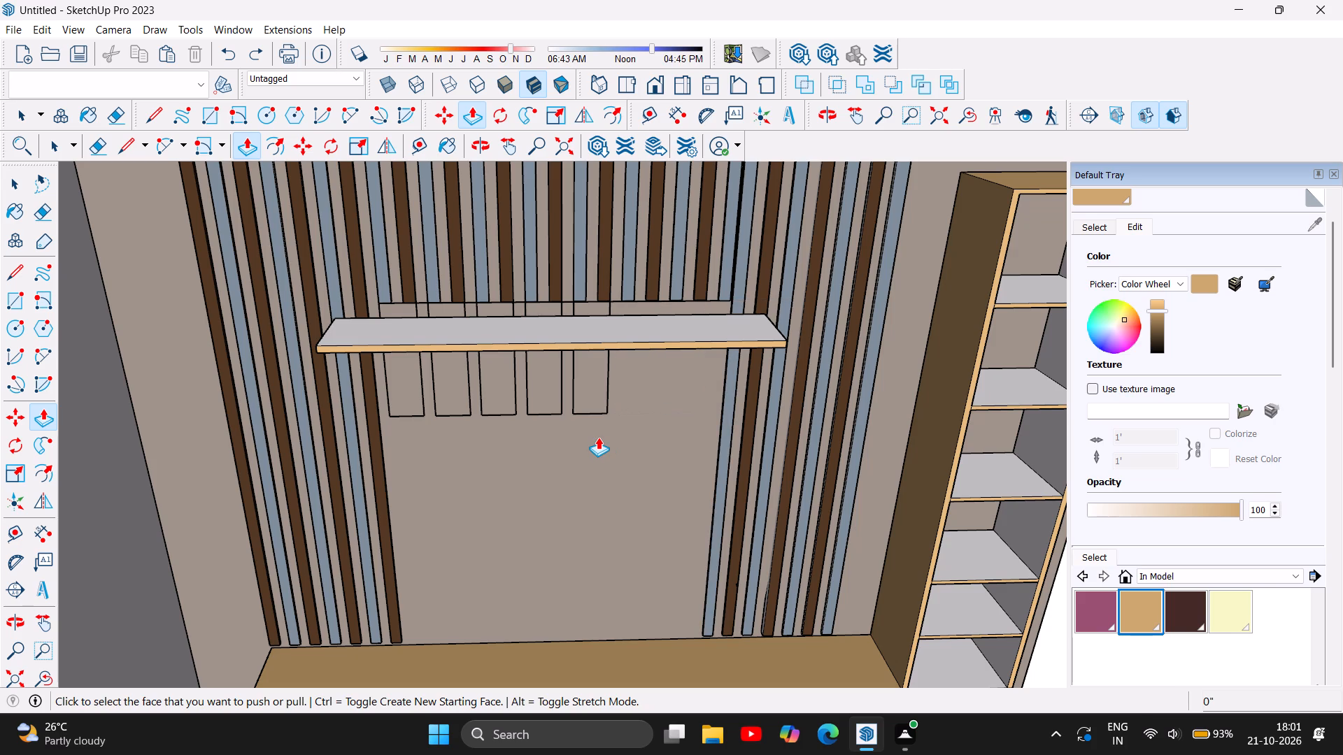
key("ctrl+z")
key("ctrl+z")
key("ctrl+z")
key("ctrl+z")
key("ctrl+z")
key("ctrl+z")
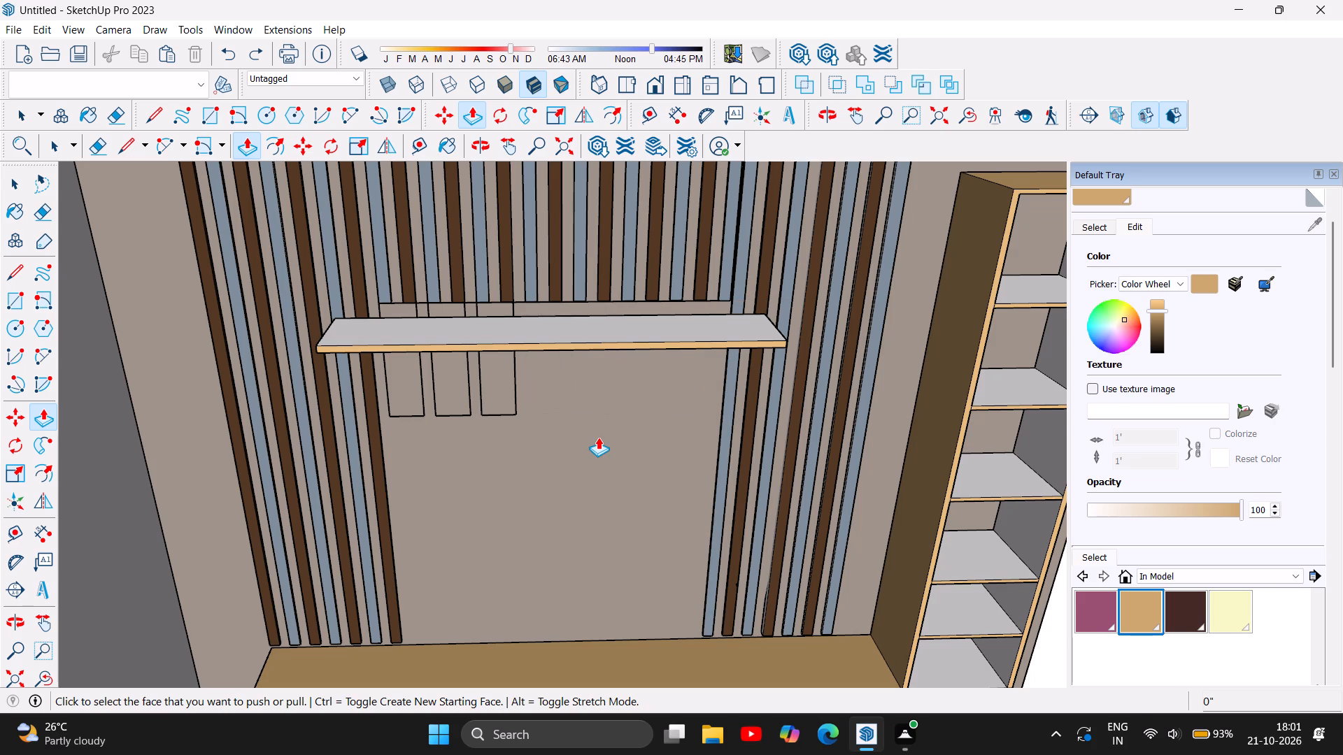
key("ctrl+z")
key("ctrl+z")
key("ctrl+z")
key("ctrl+z")
key("ctrl+z")
key("ctrl+z")
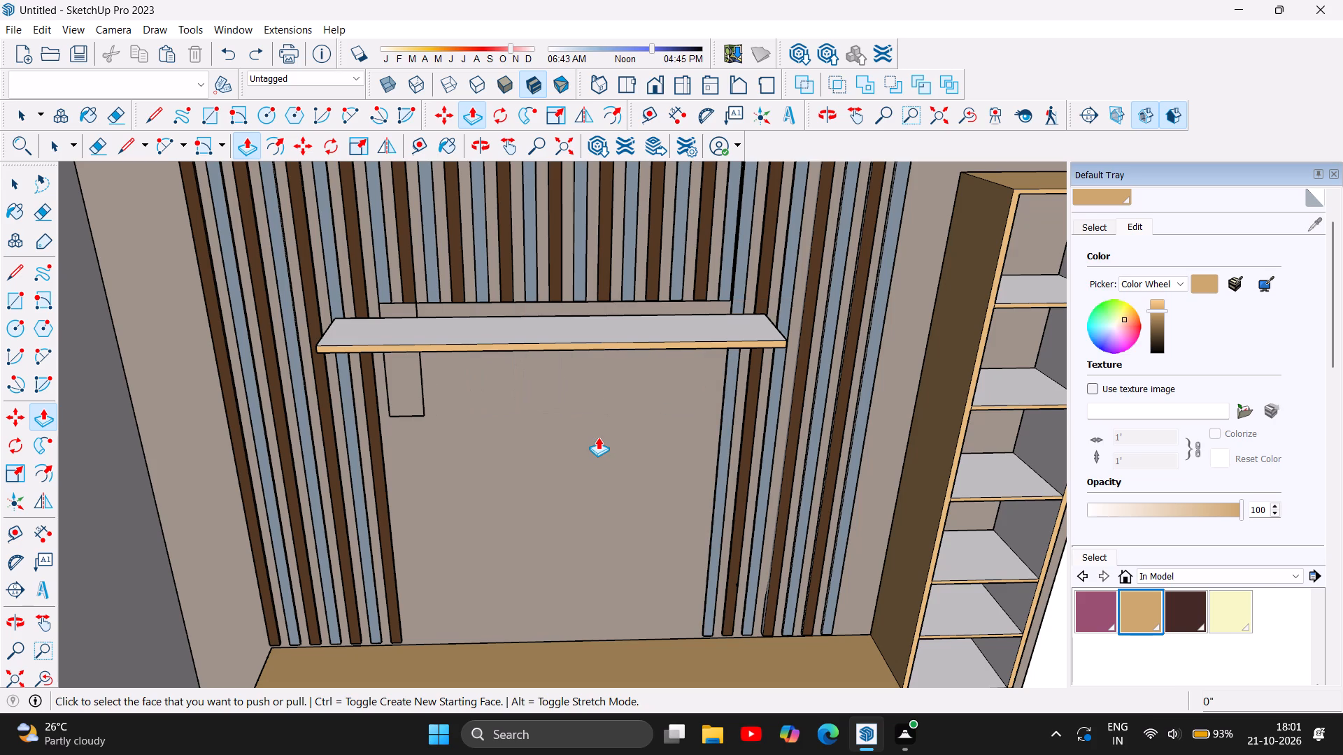
key("ctrl+z")
key("ctrl+z")
key("ctrl+z")
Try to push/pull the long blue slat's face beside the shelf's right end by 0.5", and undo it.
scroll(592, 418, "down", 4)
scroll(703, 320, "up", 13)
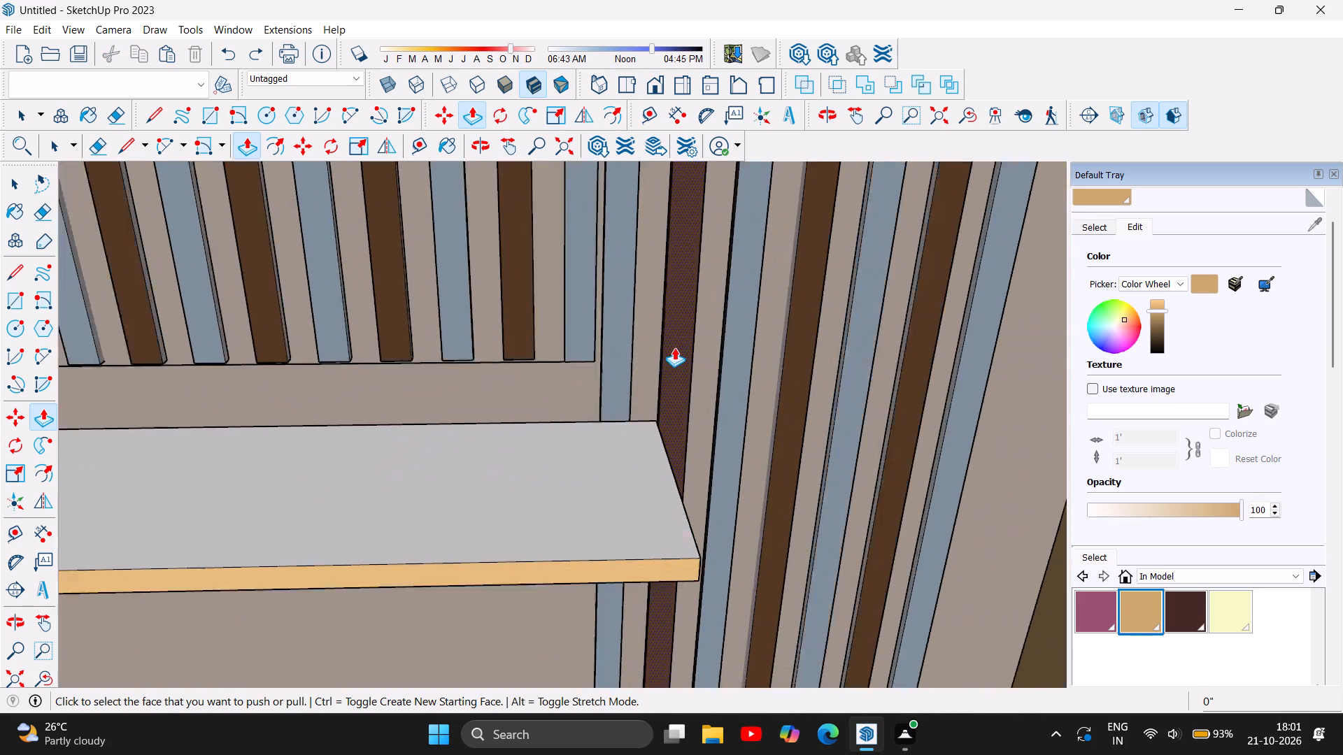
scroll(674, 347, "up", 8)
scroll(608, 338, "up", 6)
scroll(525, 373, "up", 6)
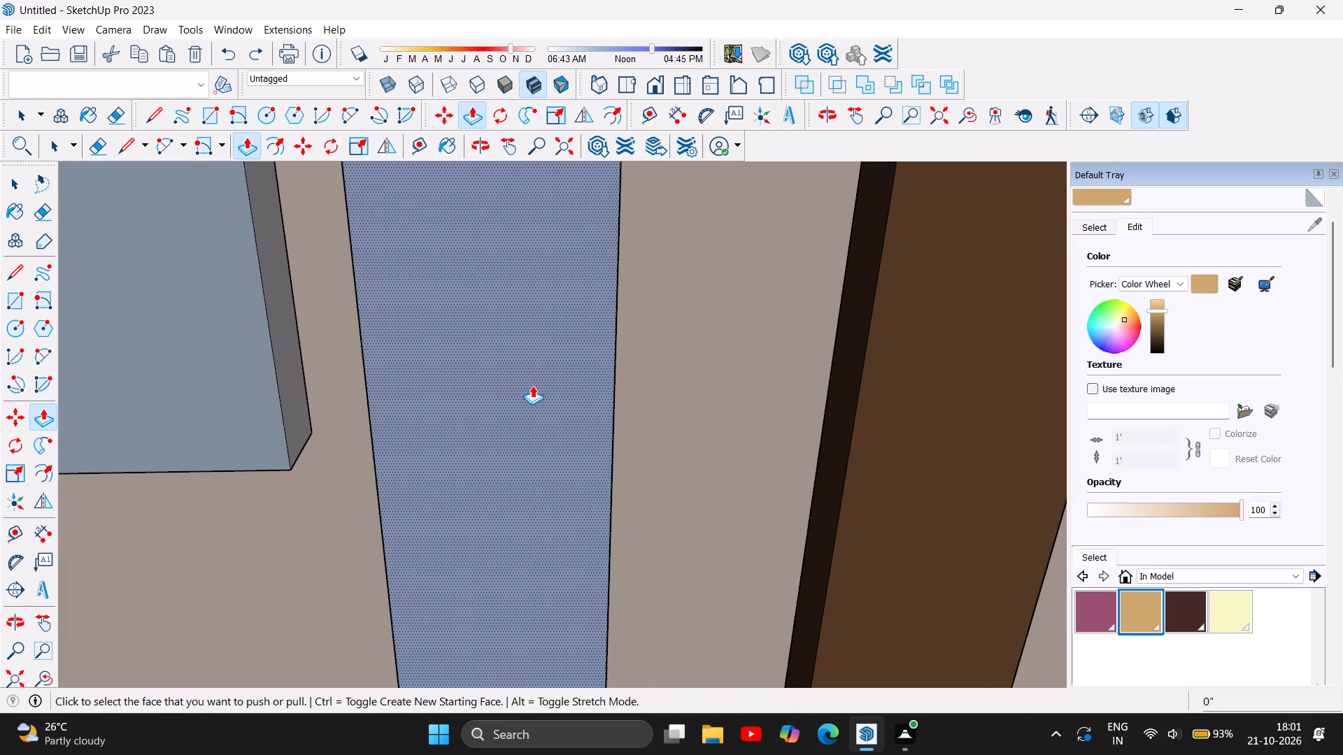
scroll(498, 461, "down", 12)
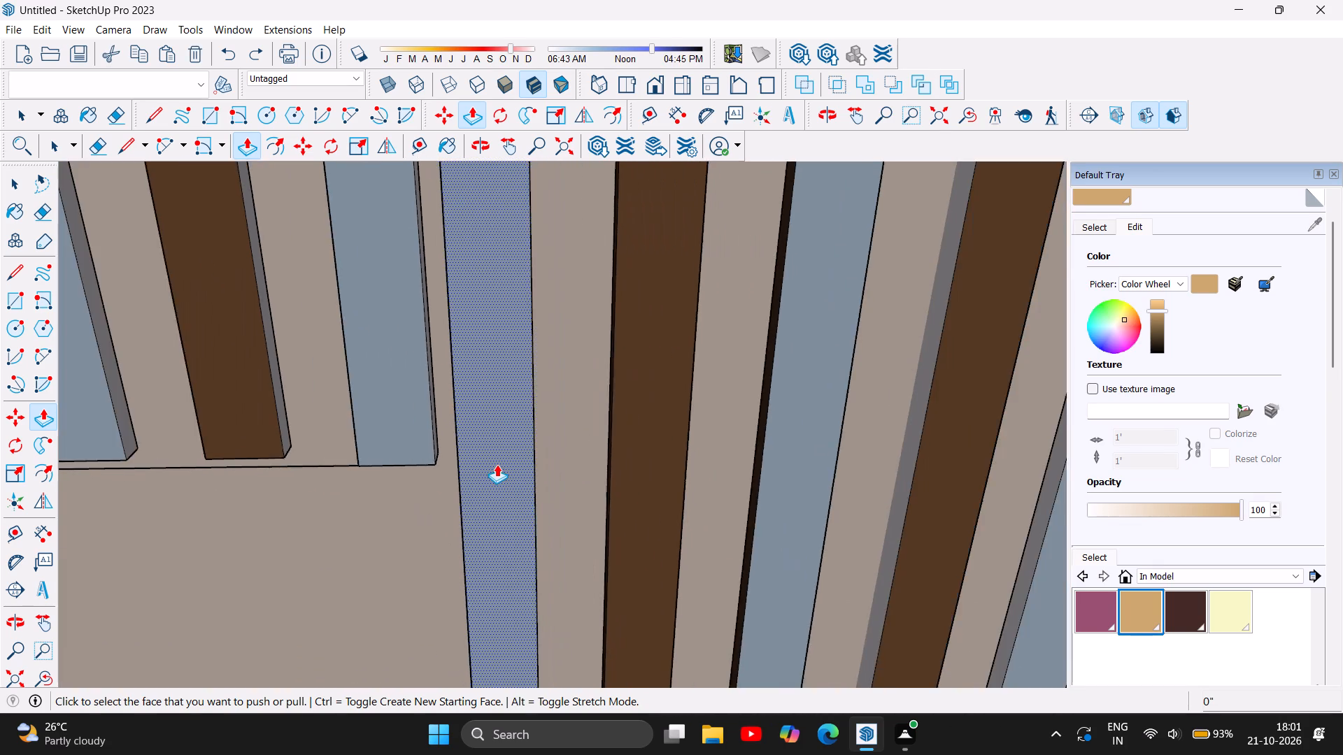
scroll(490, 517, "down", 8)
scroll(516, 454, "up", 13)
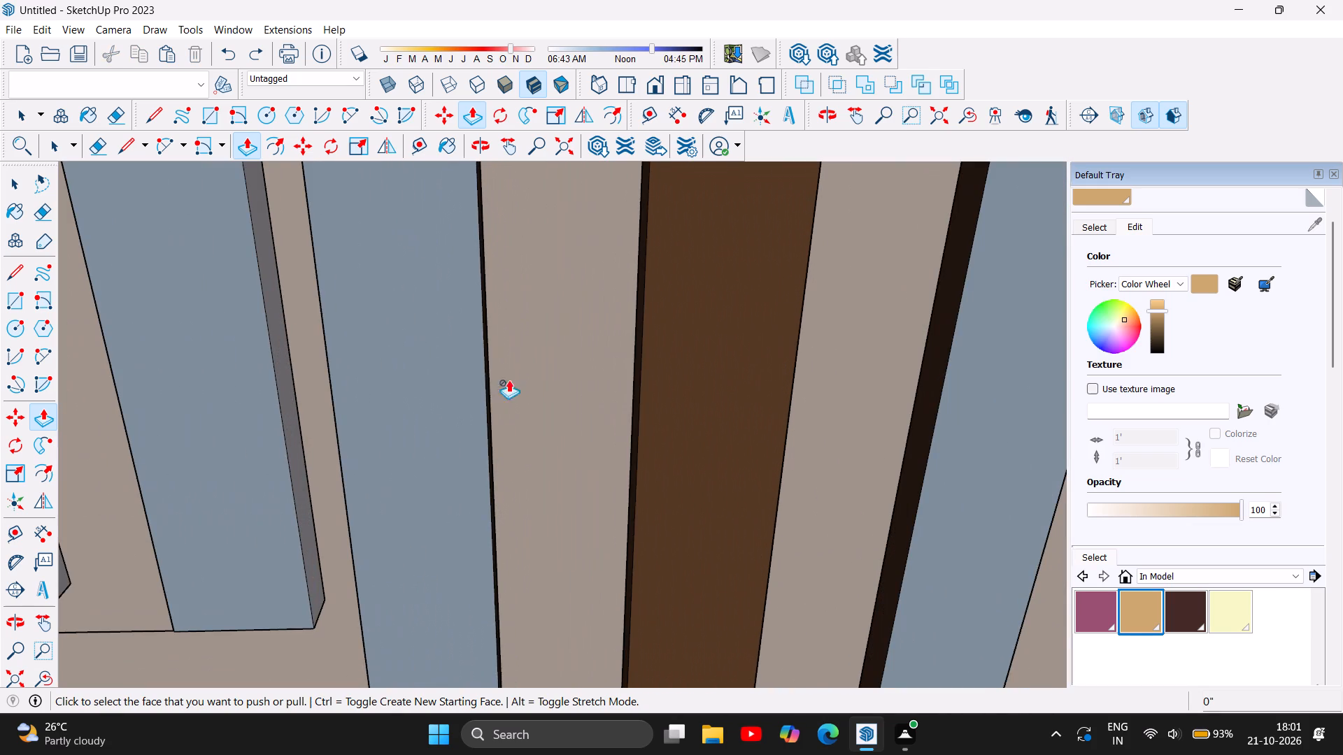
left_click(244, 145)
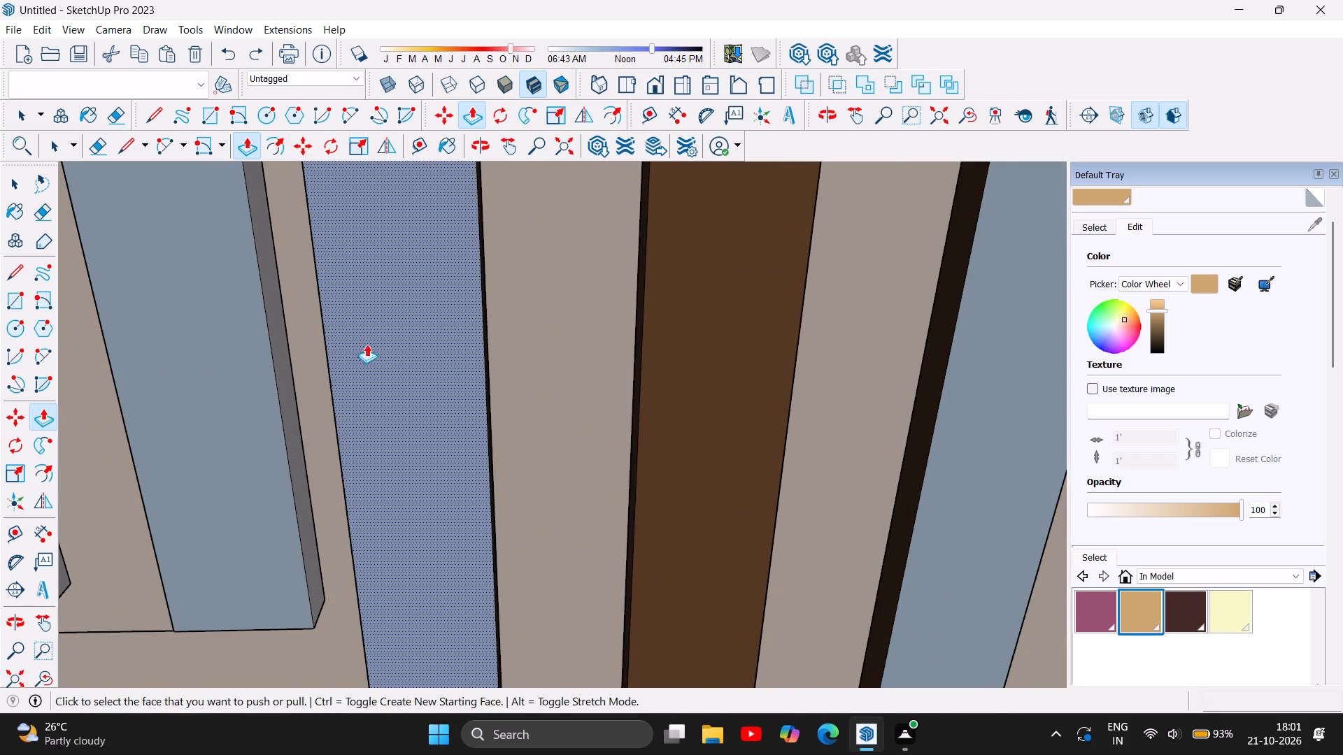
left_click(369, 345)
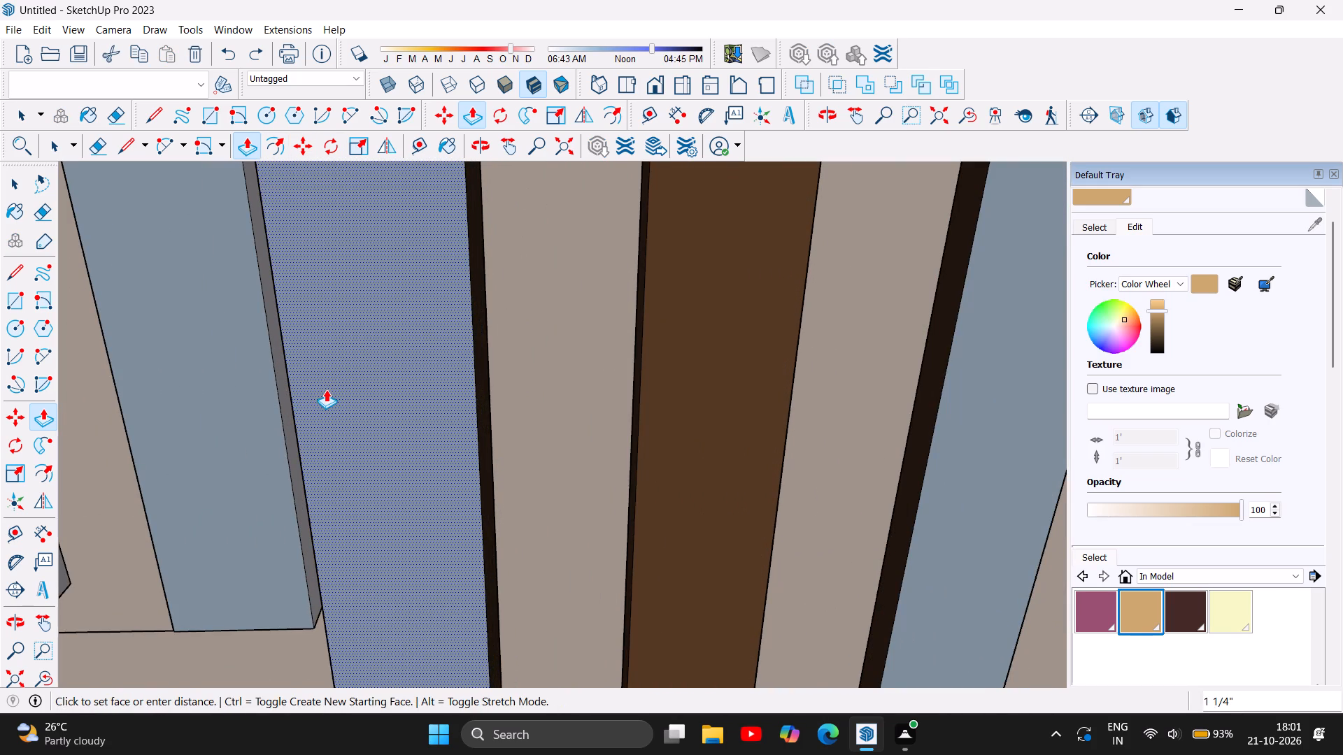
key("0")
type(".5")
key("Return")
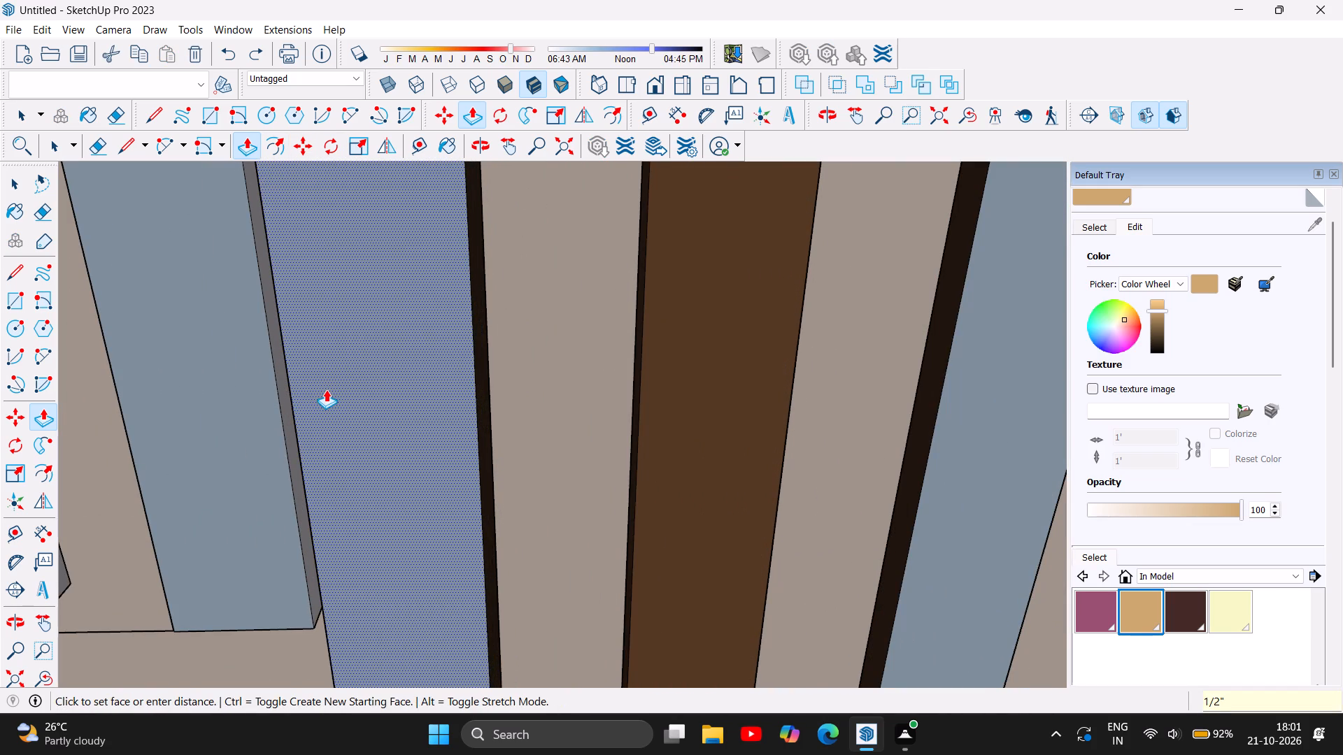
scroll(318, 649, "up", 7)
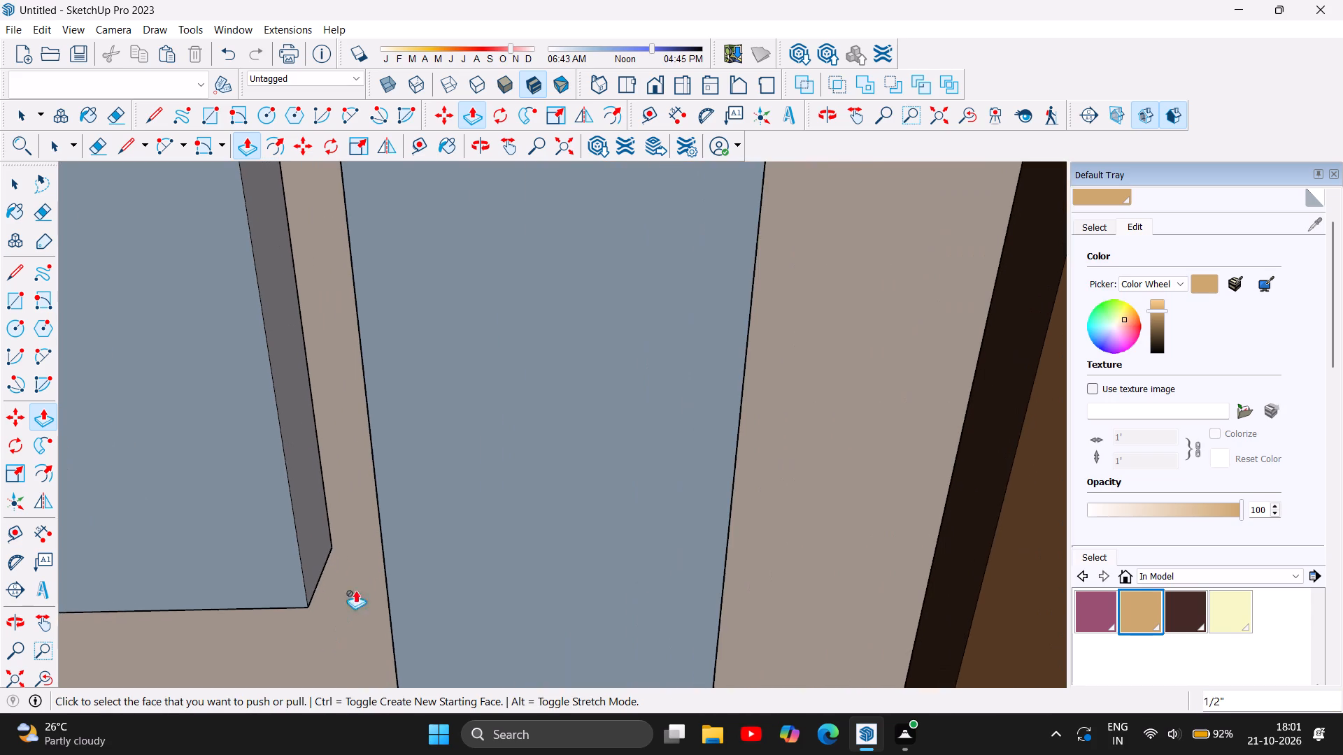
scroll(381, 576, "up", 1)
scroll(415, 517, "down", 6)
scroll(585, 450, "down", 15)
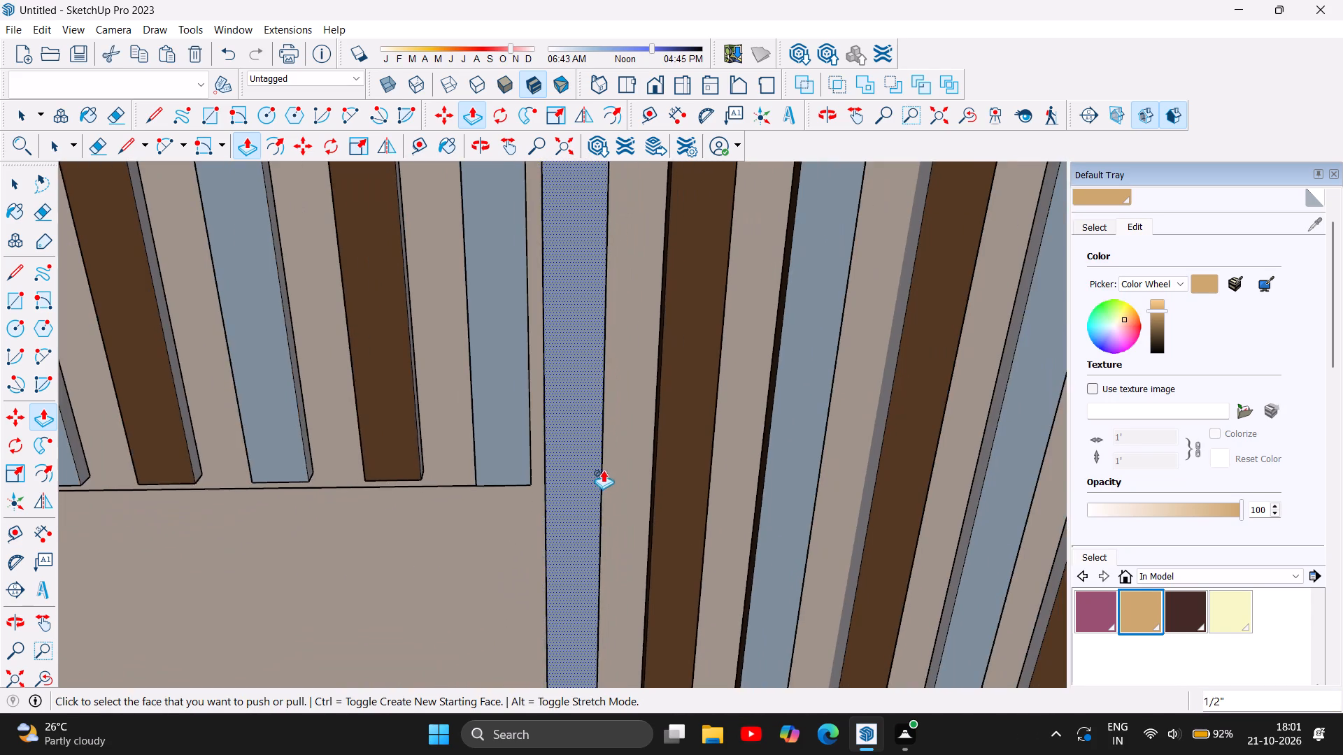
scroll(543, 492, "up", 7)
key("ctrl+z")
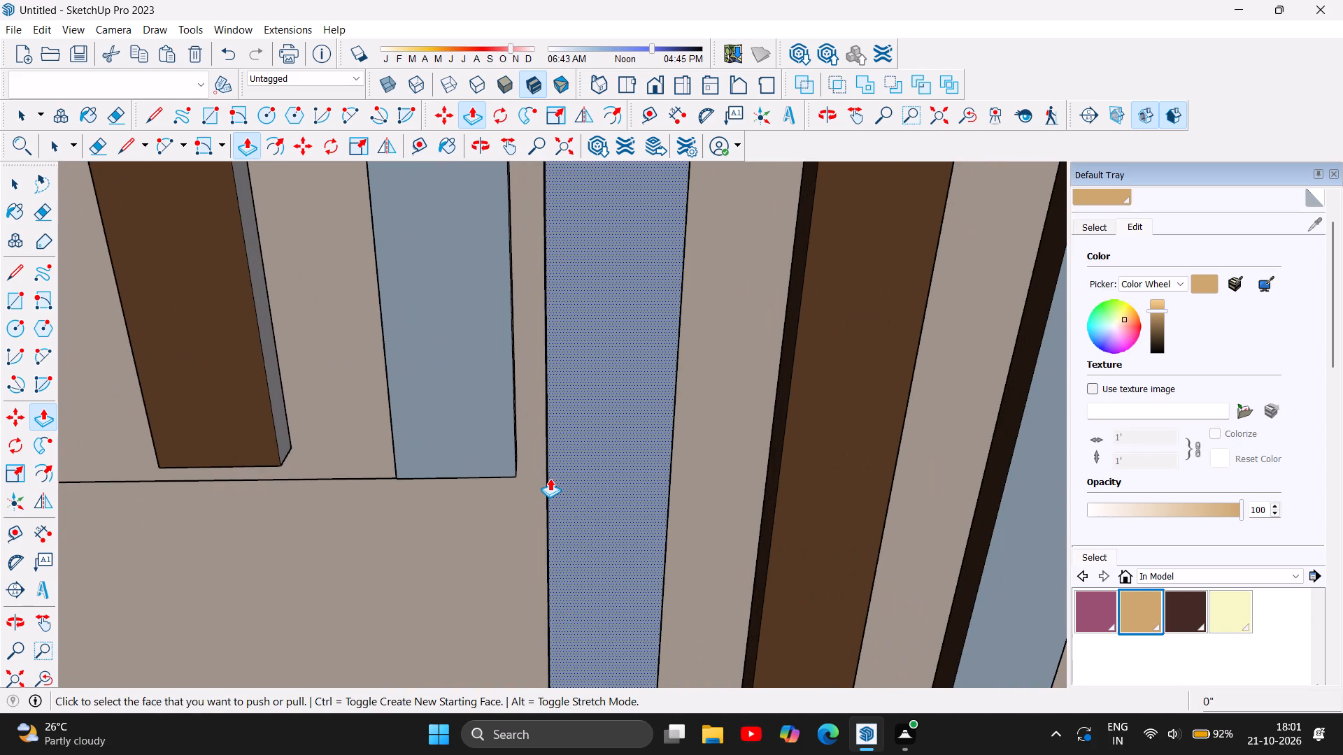
Undo the horizontal line under the short slats and the wood colouring on the low and tall cabinets.
scroll(580, 461, "up", 11)
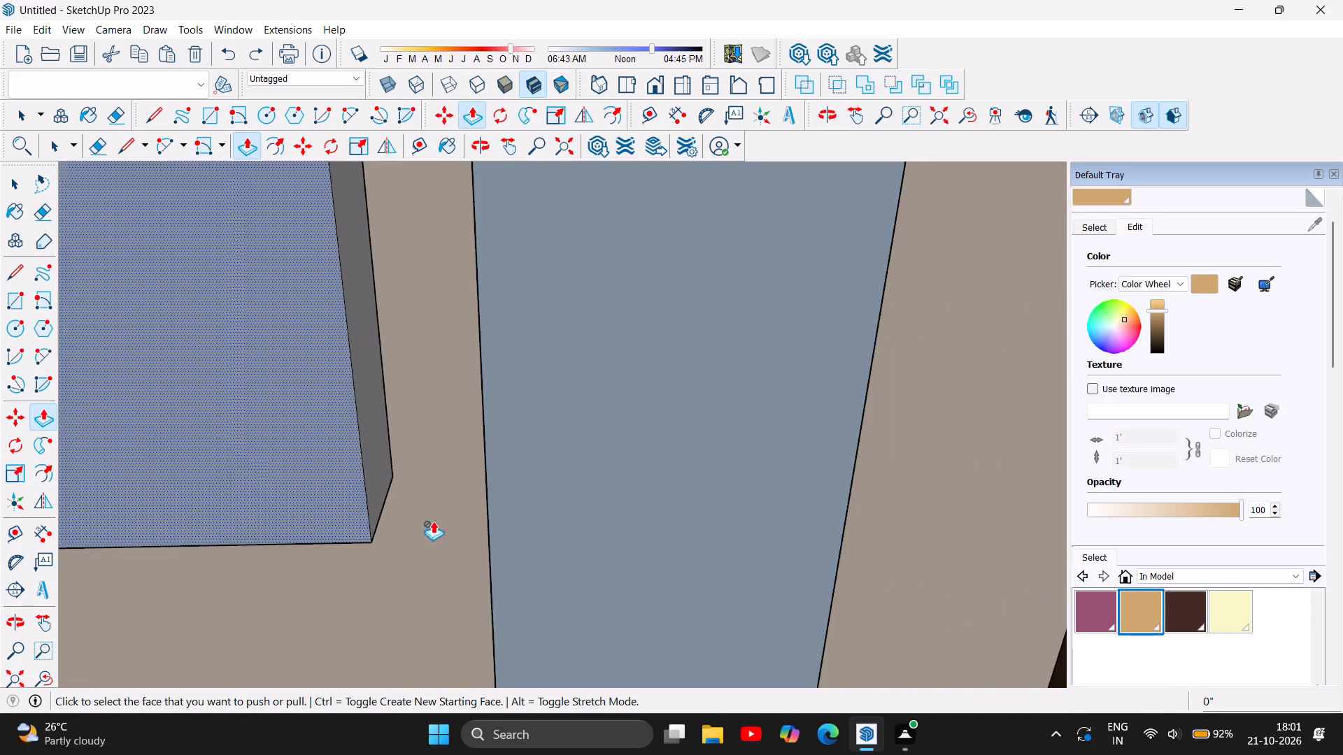
scroll(484, 515, "up", 5)
key("ctrl+z")
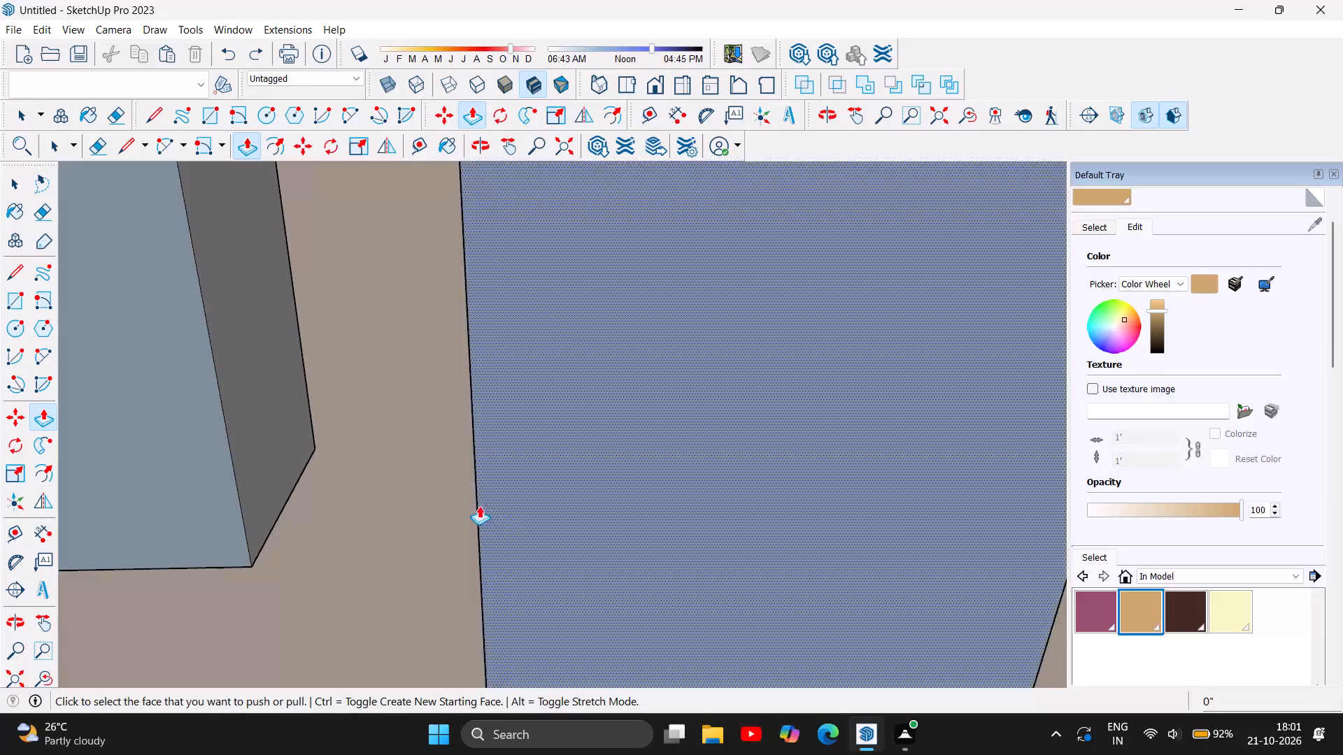
scroll(428, 522, "down", 14)
key("ctrl+z")
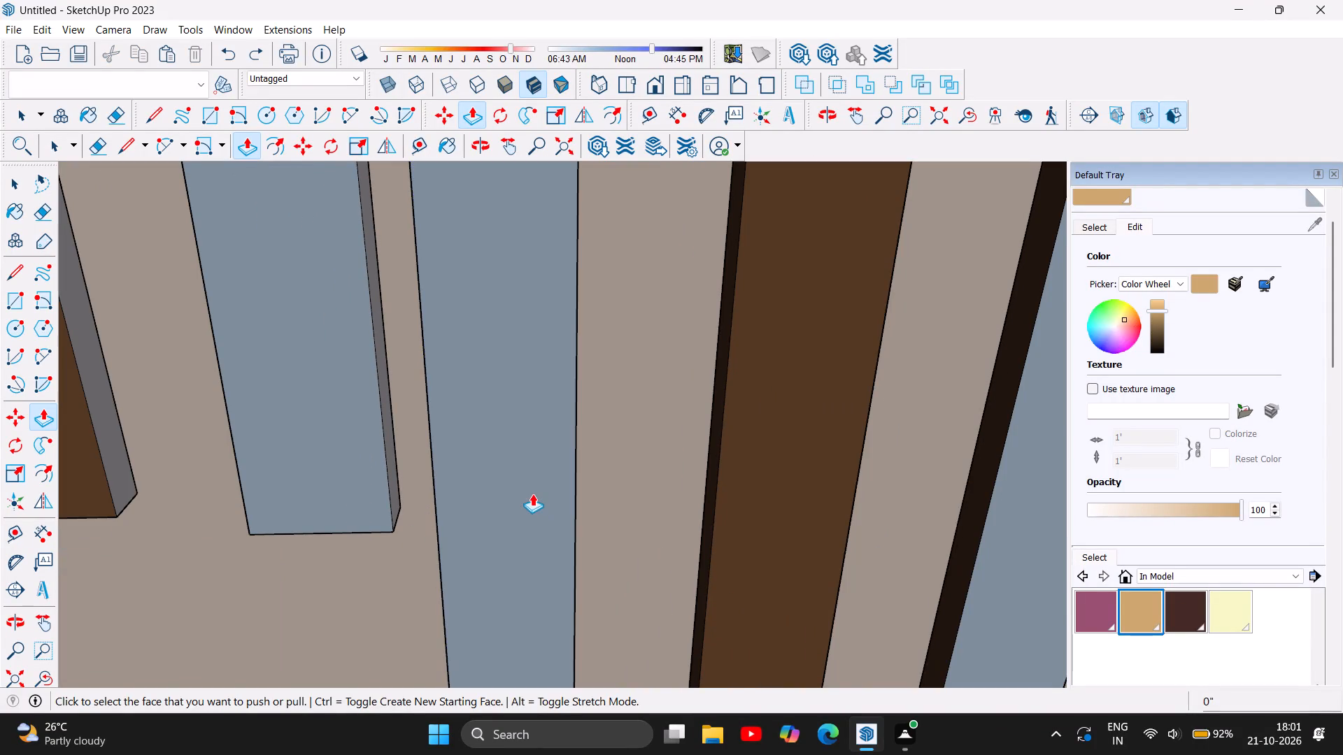
key("ctrl+z")
scroll(406, 496, "up", 12)
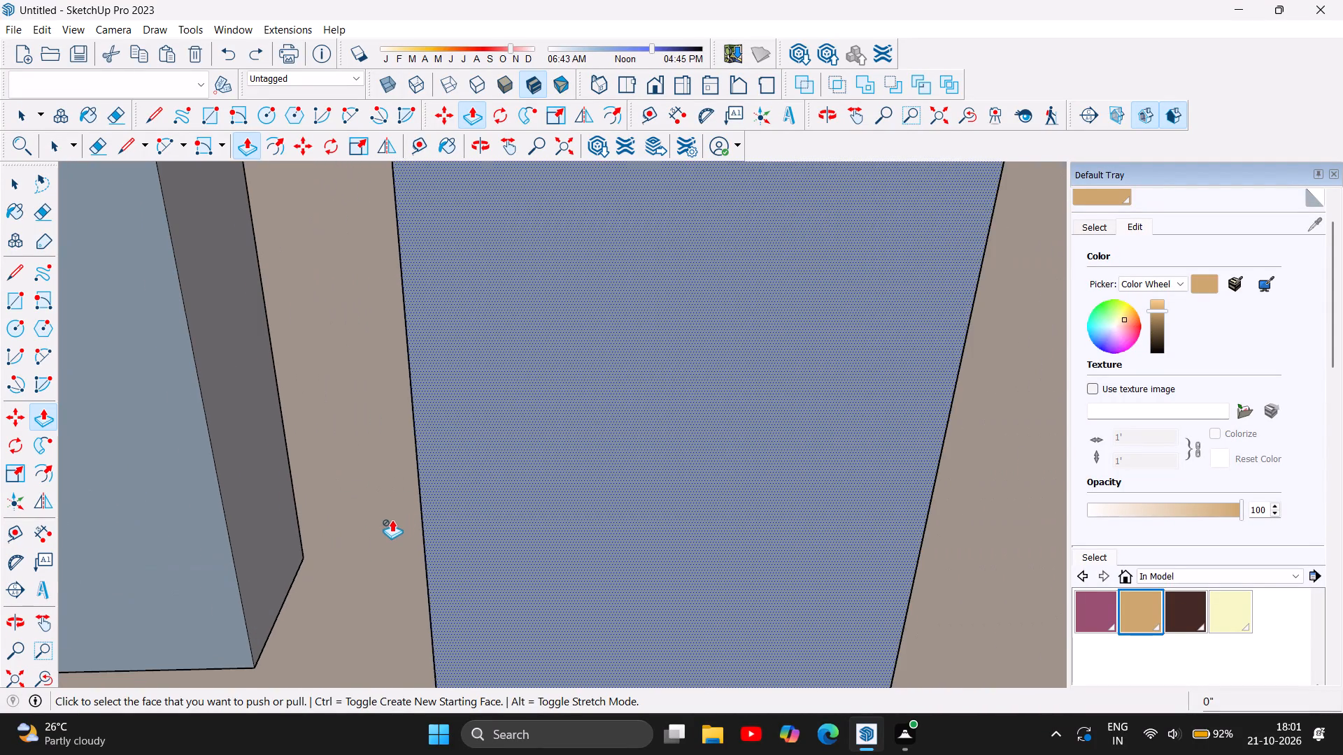
scroll(391, 520, "up", 7)
scroll(391, 520, "down", 6)
key("ctrl+z")
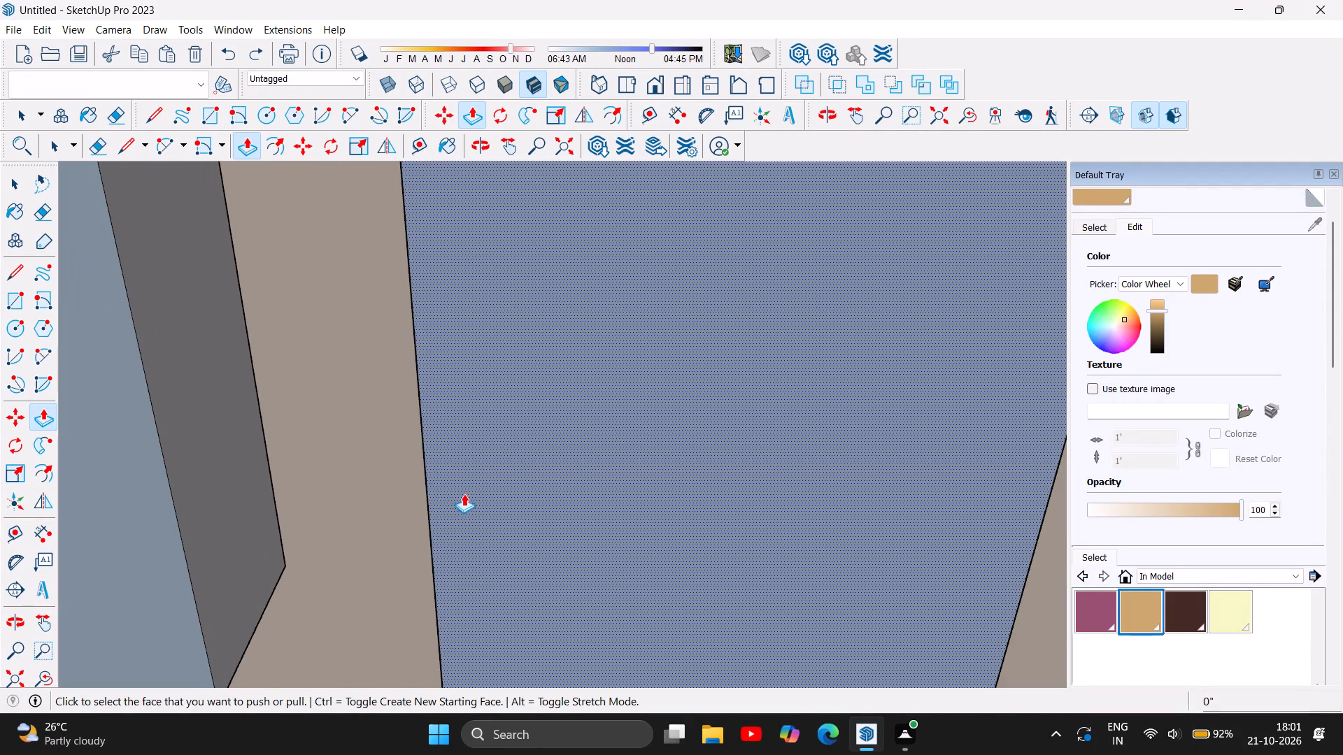
key("ctrl+z")
scroll(523, 457, "down", 14)
scroll(527, 453, "down", 16)
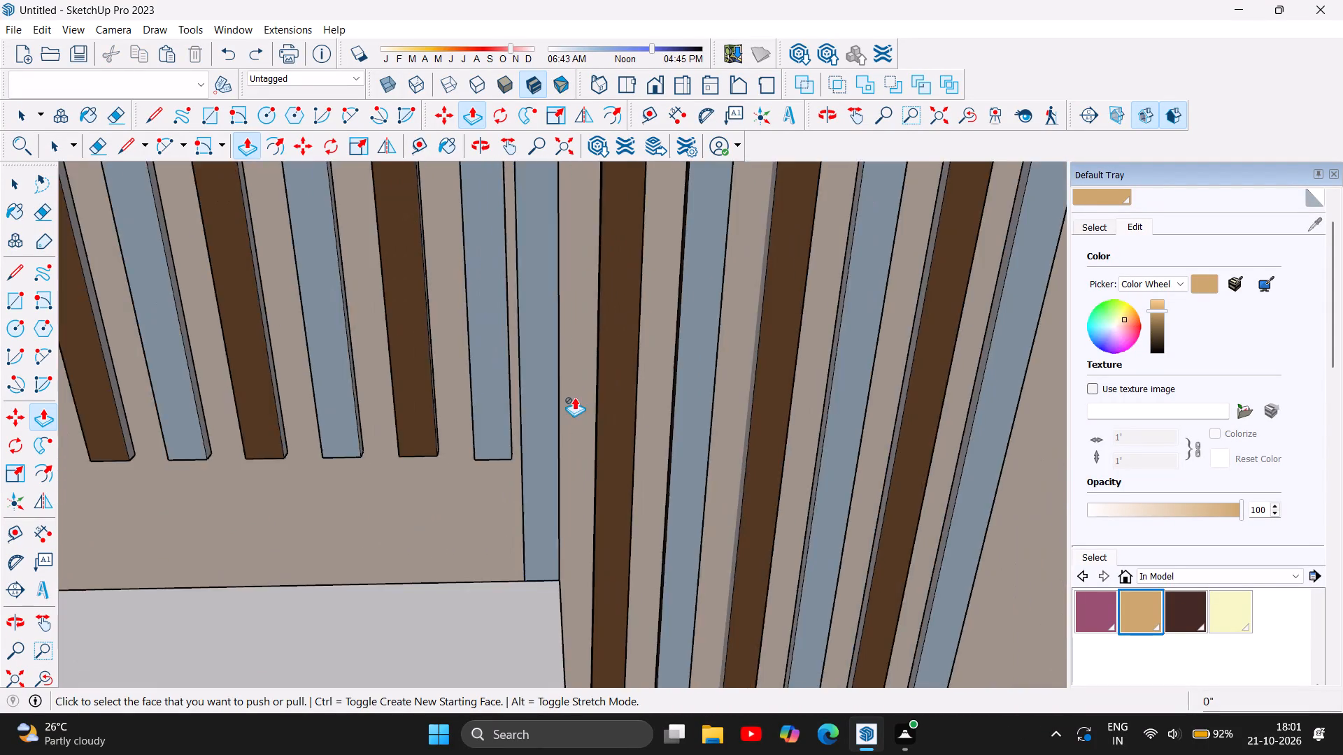
Delete the front face of the long blue slat beside the shelf, plus its side face and wall edge toward the TV opening.
scroll(575, 397, "down", 20)
scroll(560, 429, "up", 5)
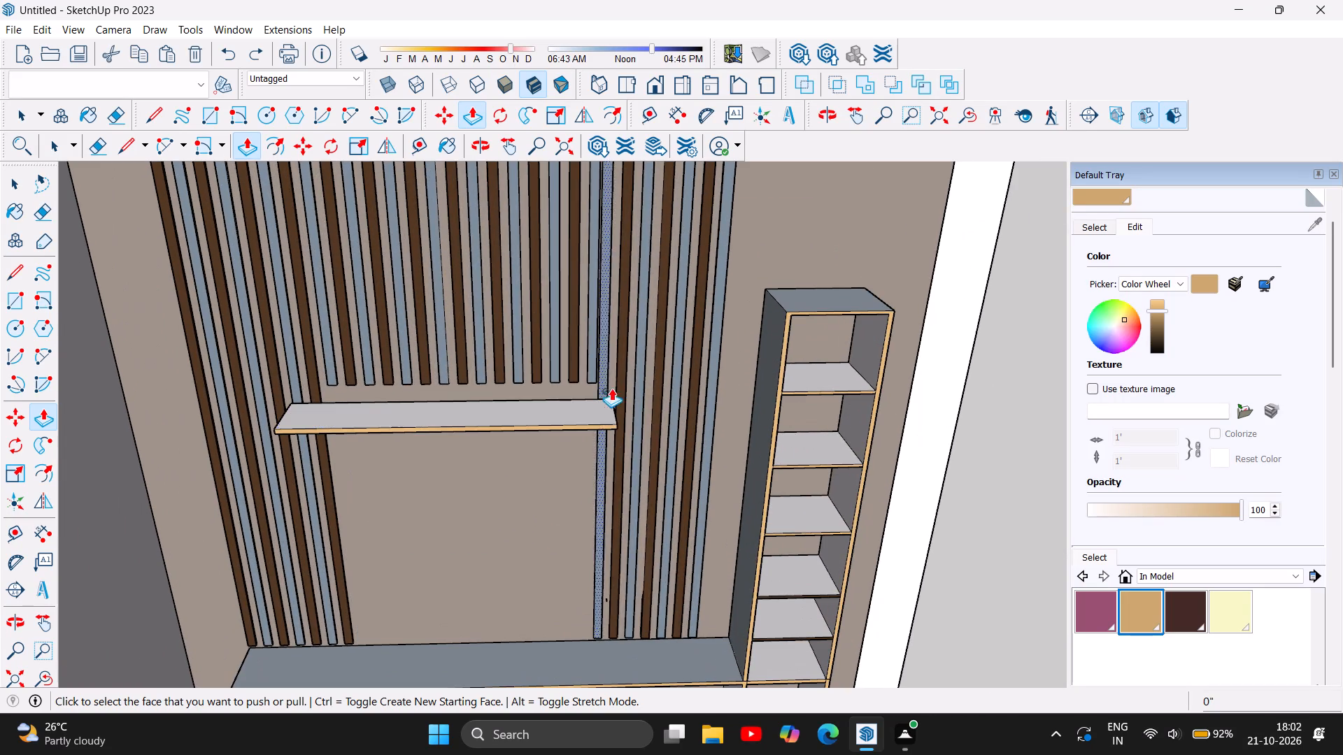
scroll(600, 667, "up", 8)
scroll(612, 631, "up", 17)
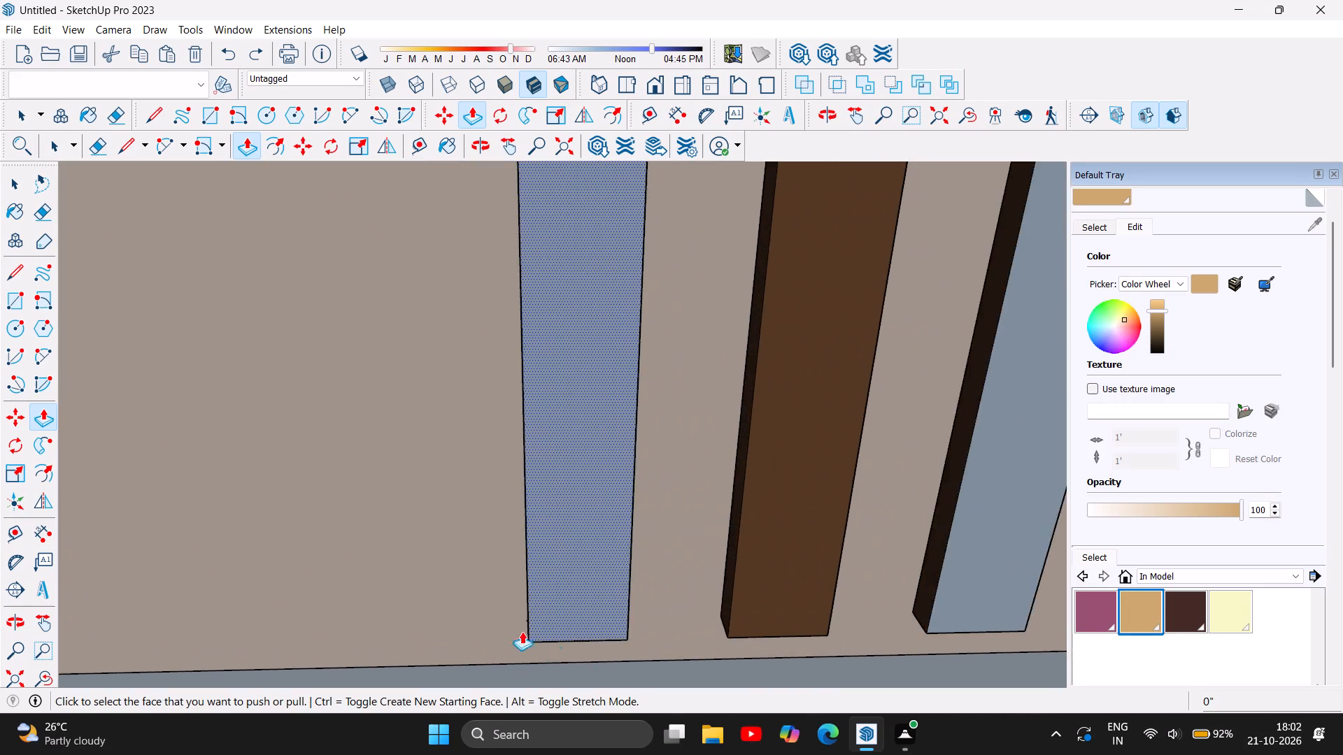
scroll(481, 628, "up", 8)
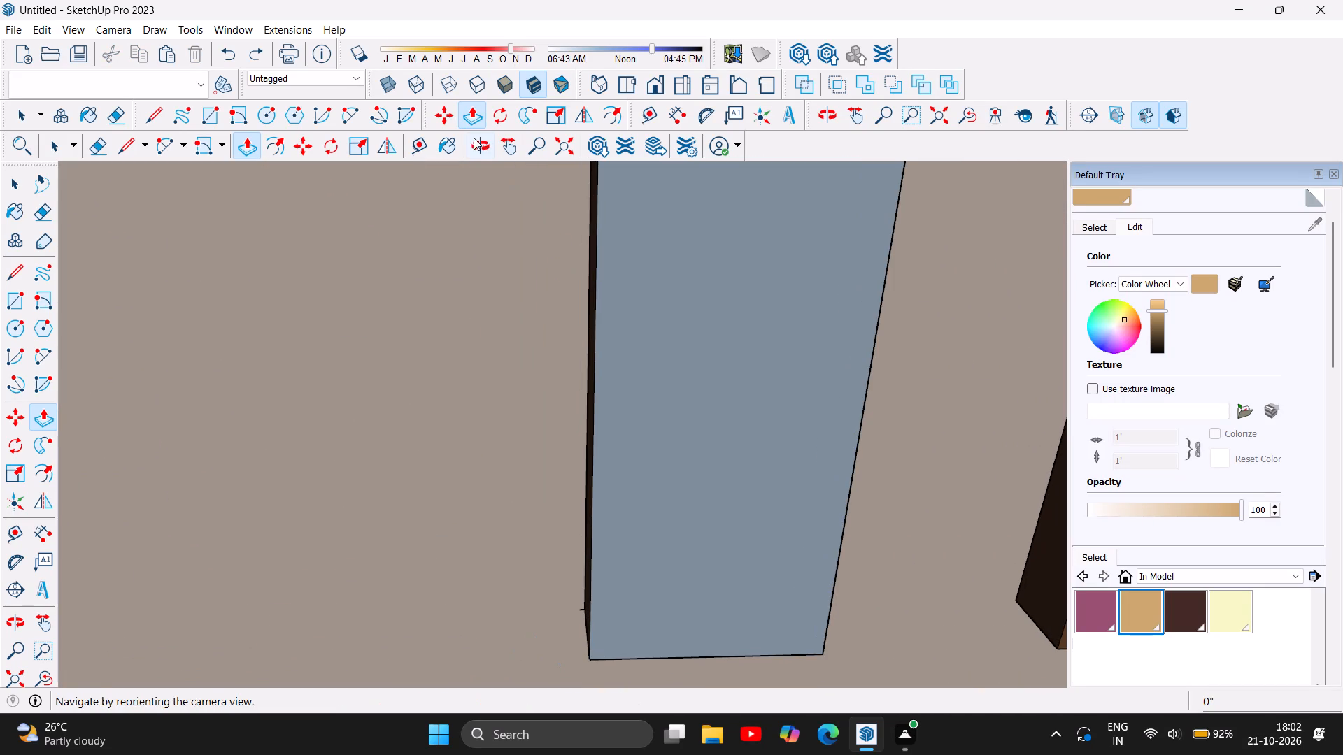
left_click(474, 145)
left_click_drag(449, 469, 590, 484)
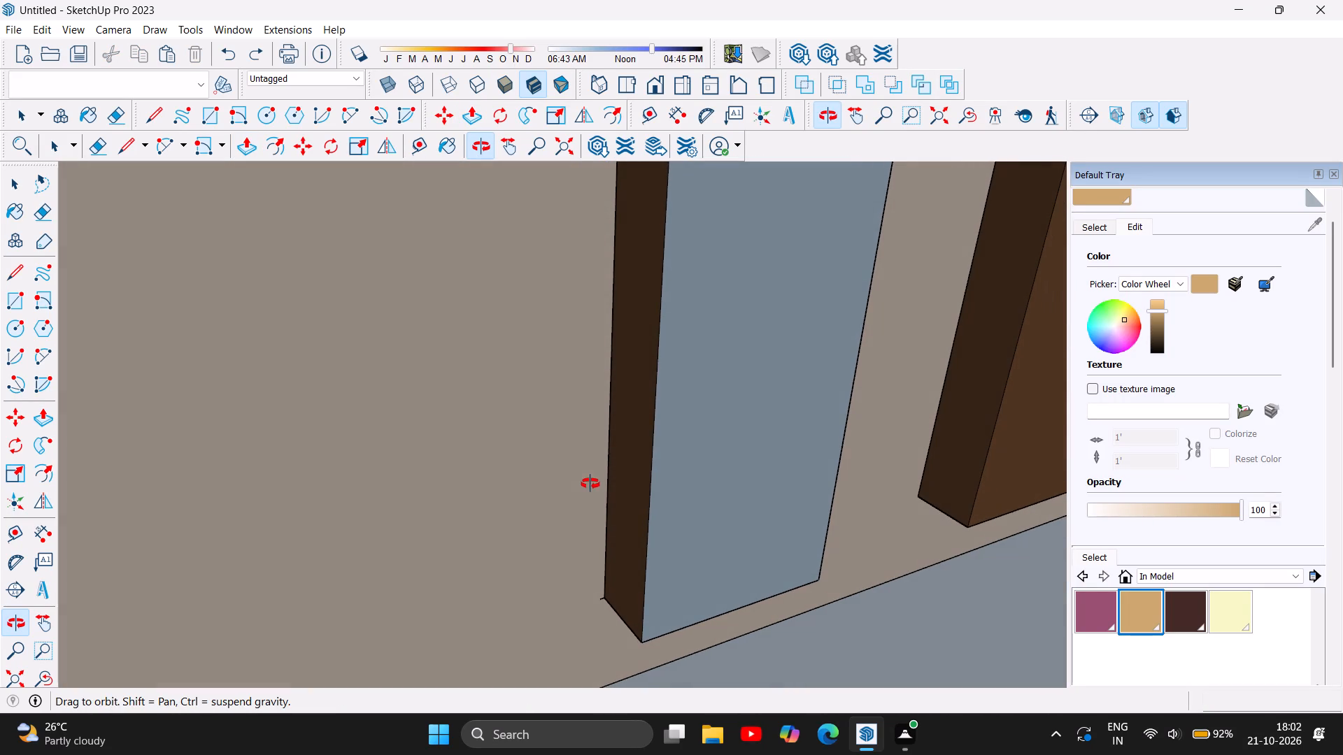
left_click(27, 183)
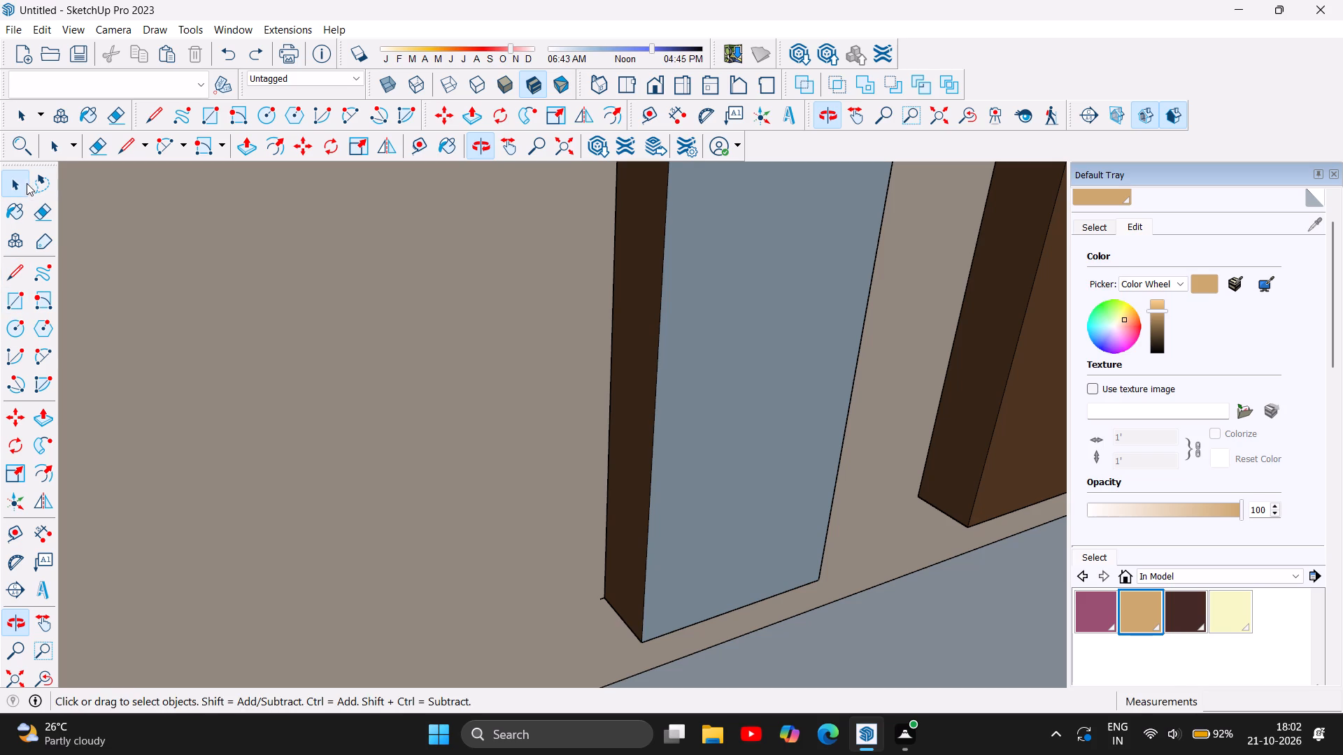
left_click(745, 381)
key("Delete")
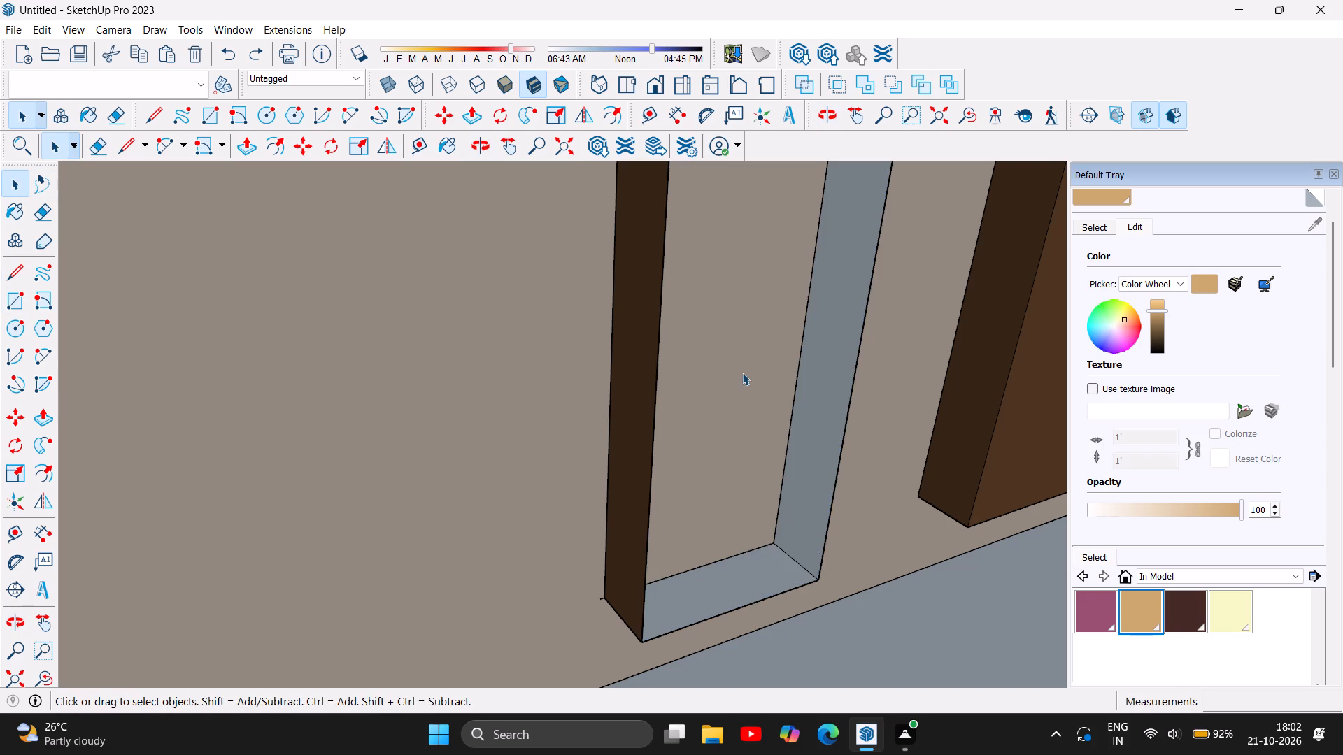
left_click(653, 438)
key("Delete")
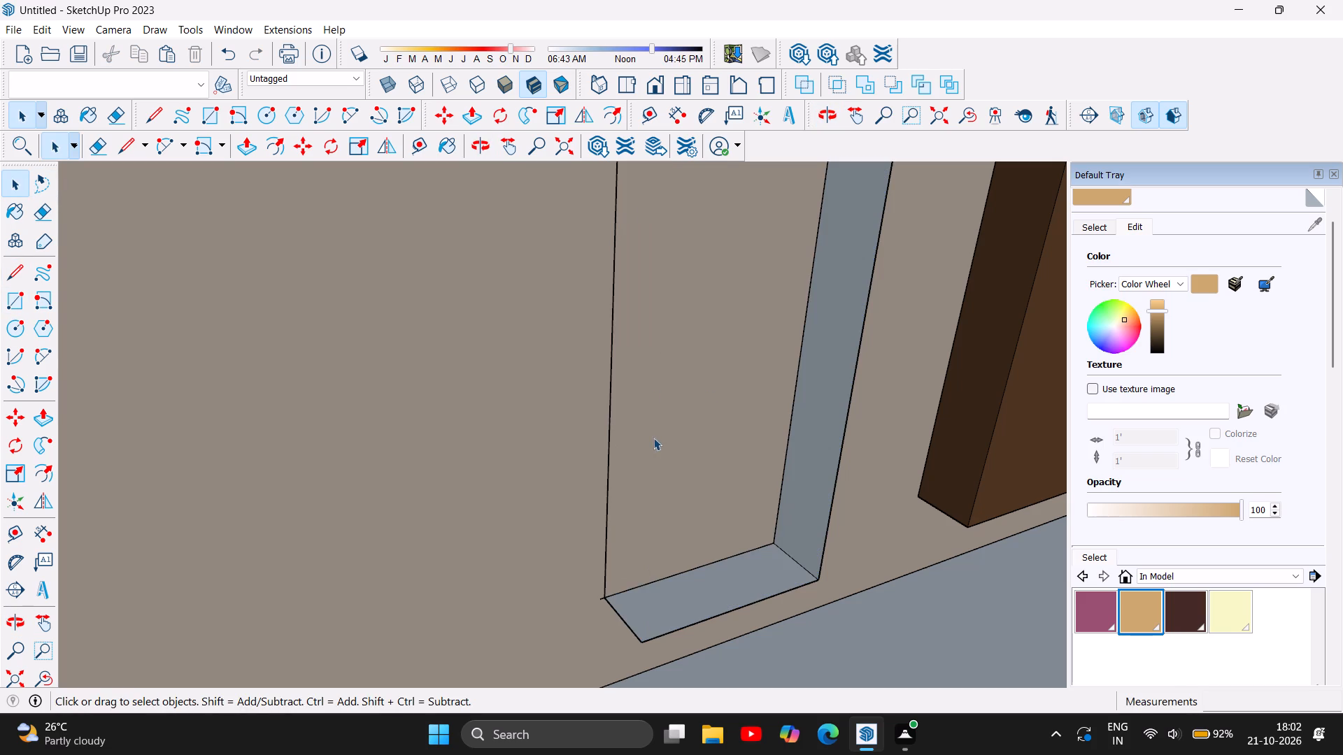
left_click(610, 441)
key("Delete")
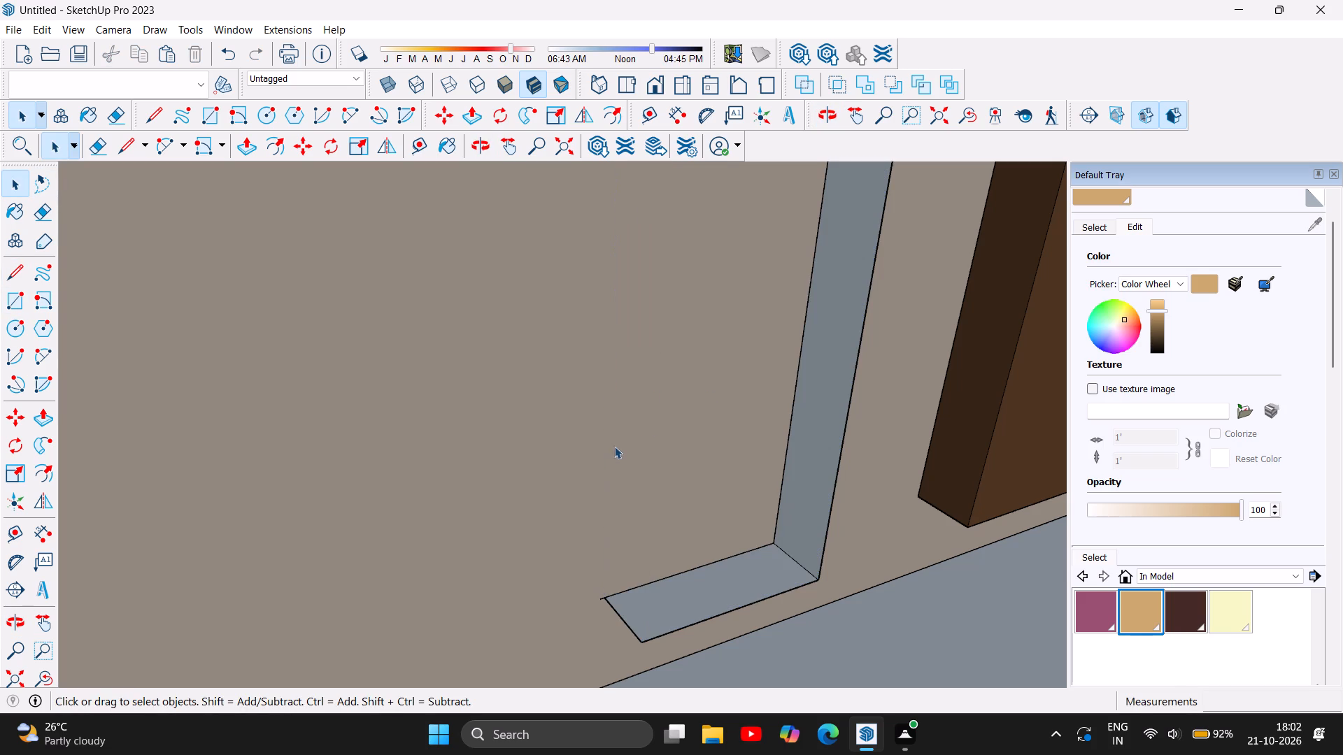
Delete the same slat's bottom end face, its remaining side face and all leftover edges on the wall.
left_click(659, 582)
key("Delete")
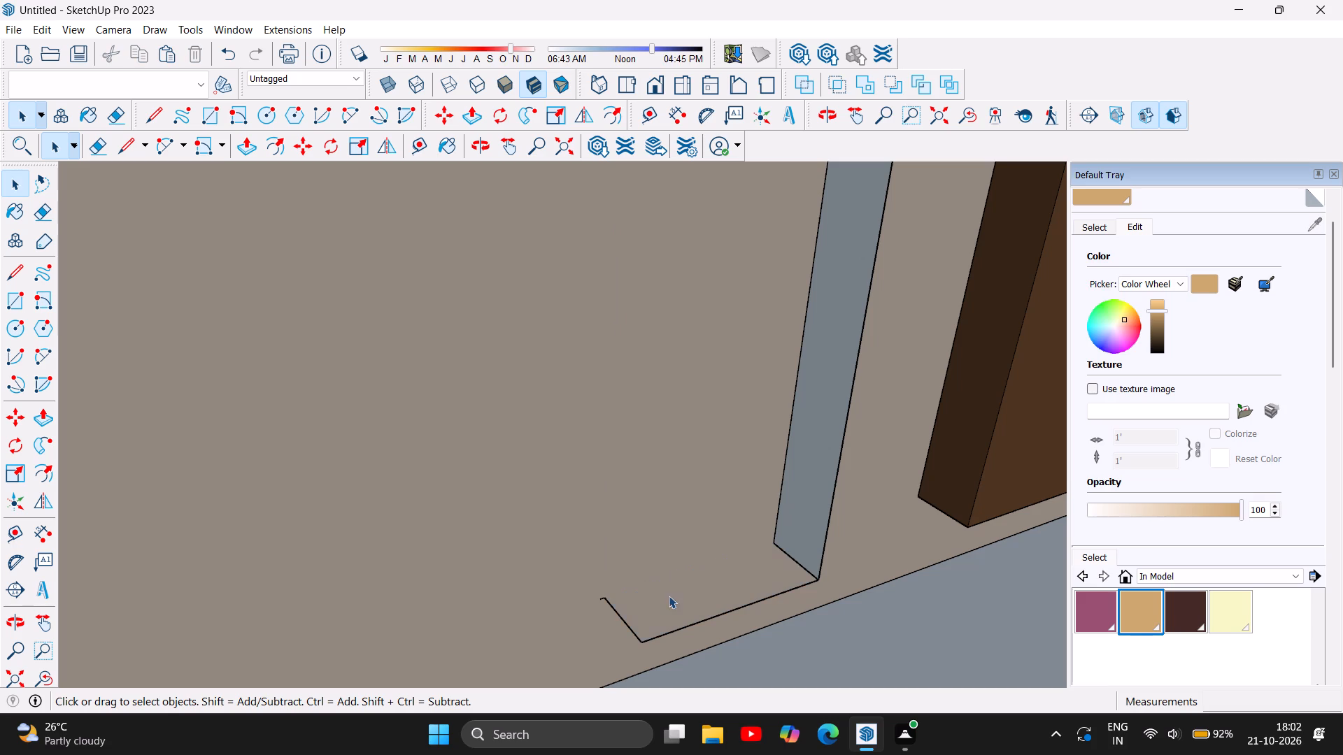
left_click(620, 614)
key("Delete")
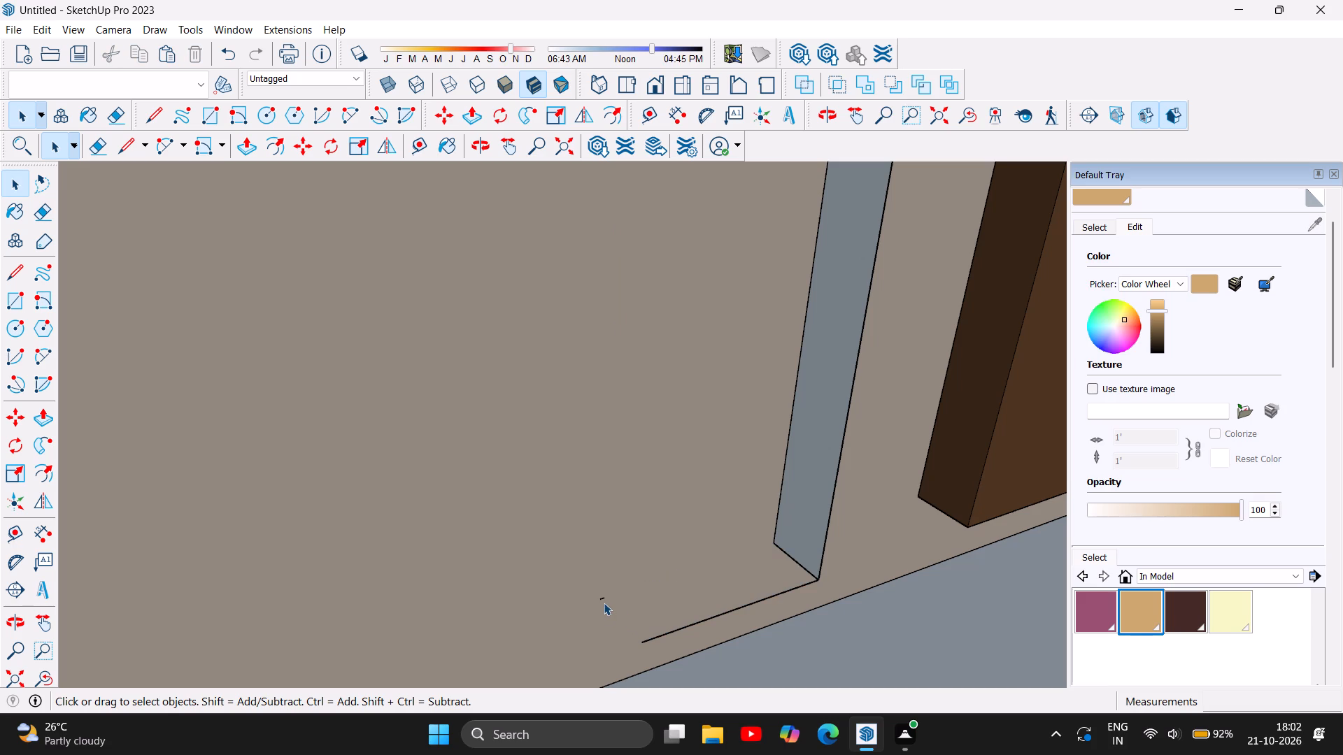
left_click(602, 600)
key("Delete")
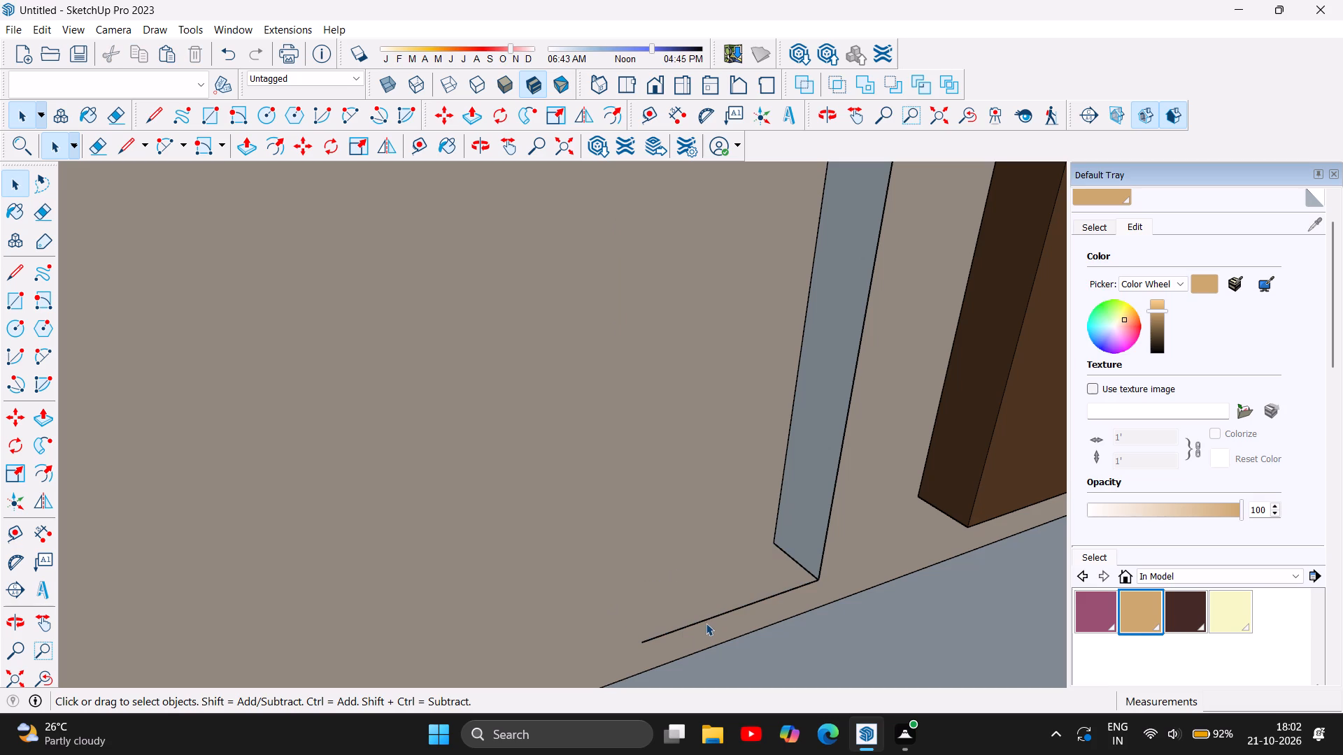
left_click(702, 620)
key("Delete")
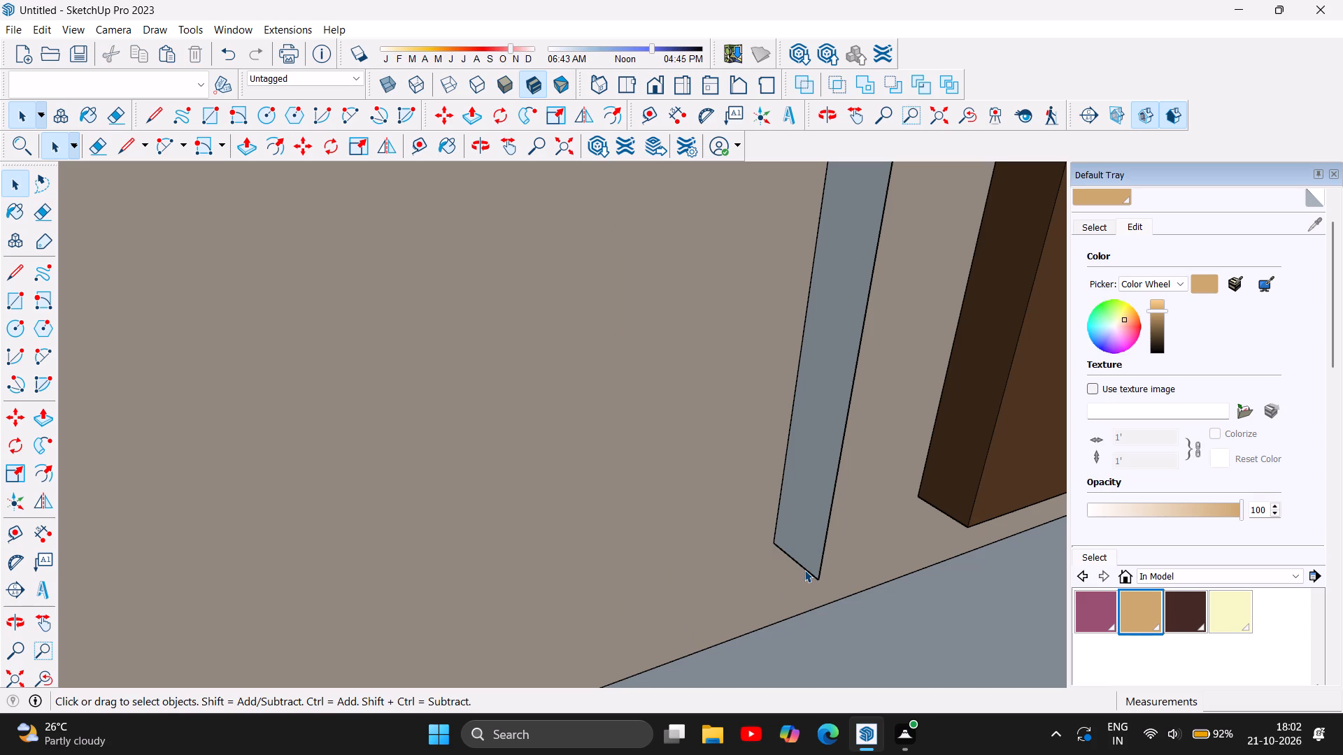
left_click(804, 570)
key("Delete")
left_click(824, 553)
key("Delete")
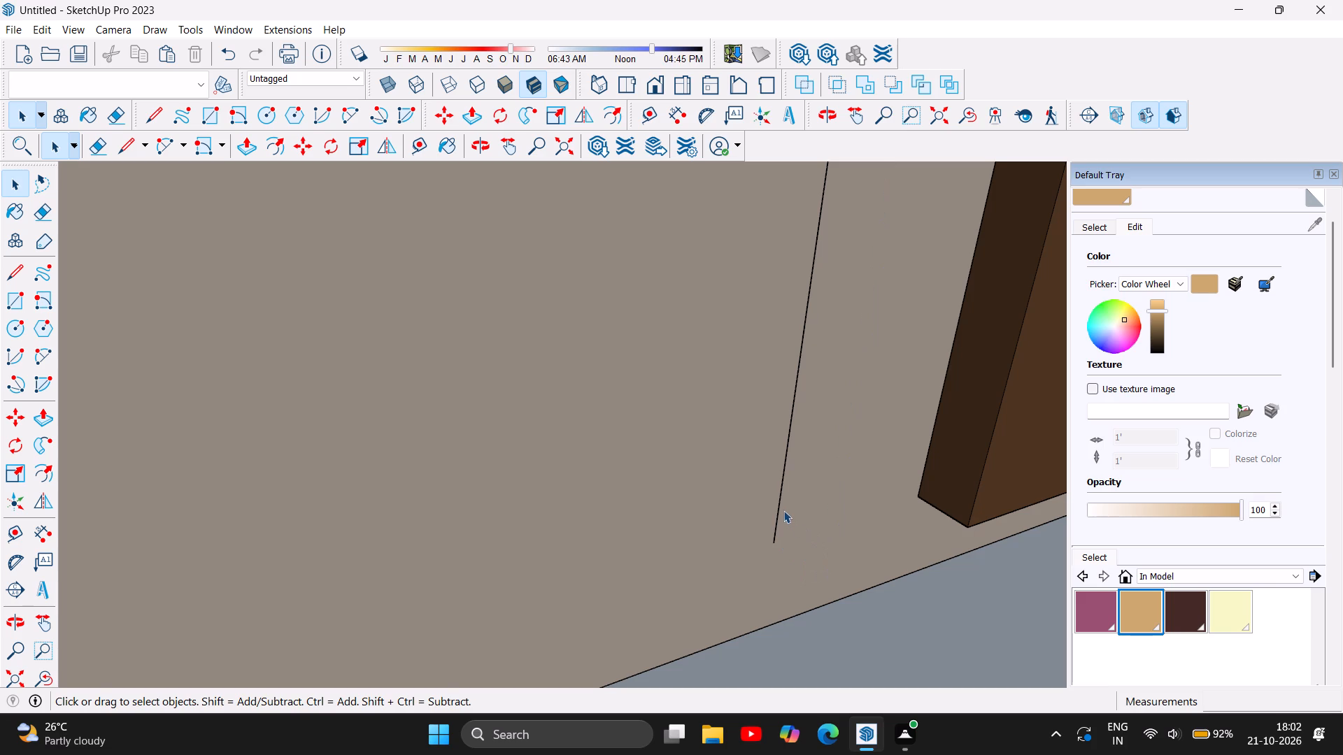
left_click(781, 505)
key("Delete")
Look over the whole slatted TV wall within the room to check the spacing where the slat was removed.
scroll(606, 546, "down", 13)
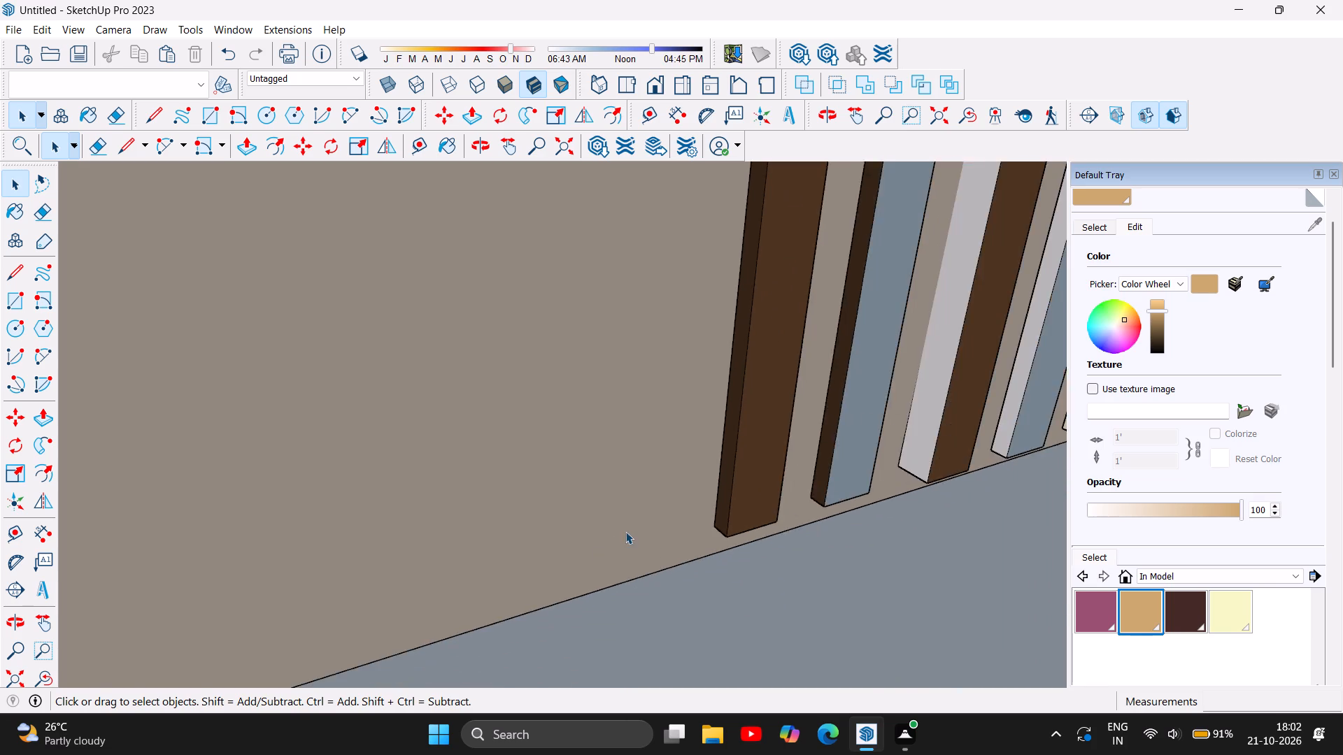
scroll(625, 531, "down", 20)
scroll(625, 531, "down", 6)
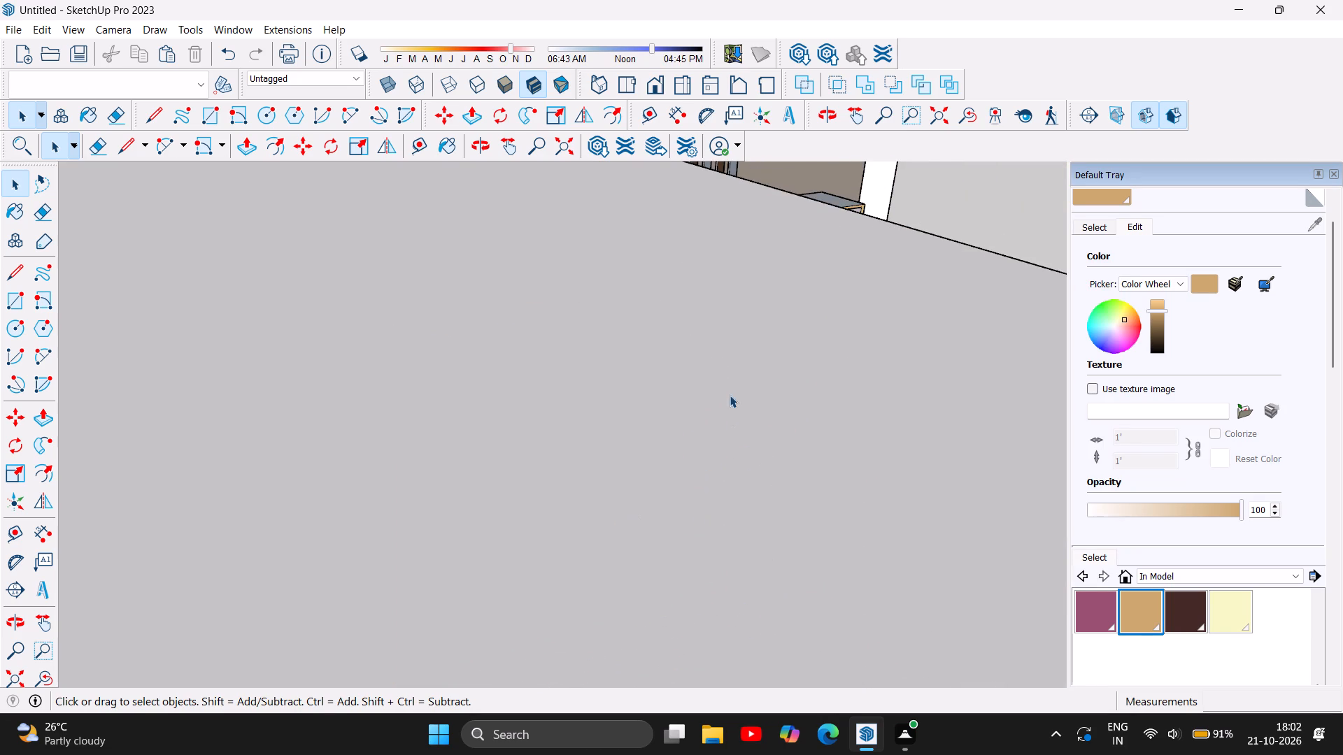
scroll(712, 436, "up", 3)
scroll(788, 394, "up", 6)
scroll(872, 436, "up", 7)
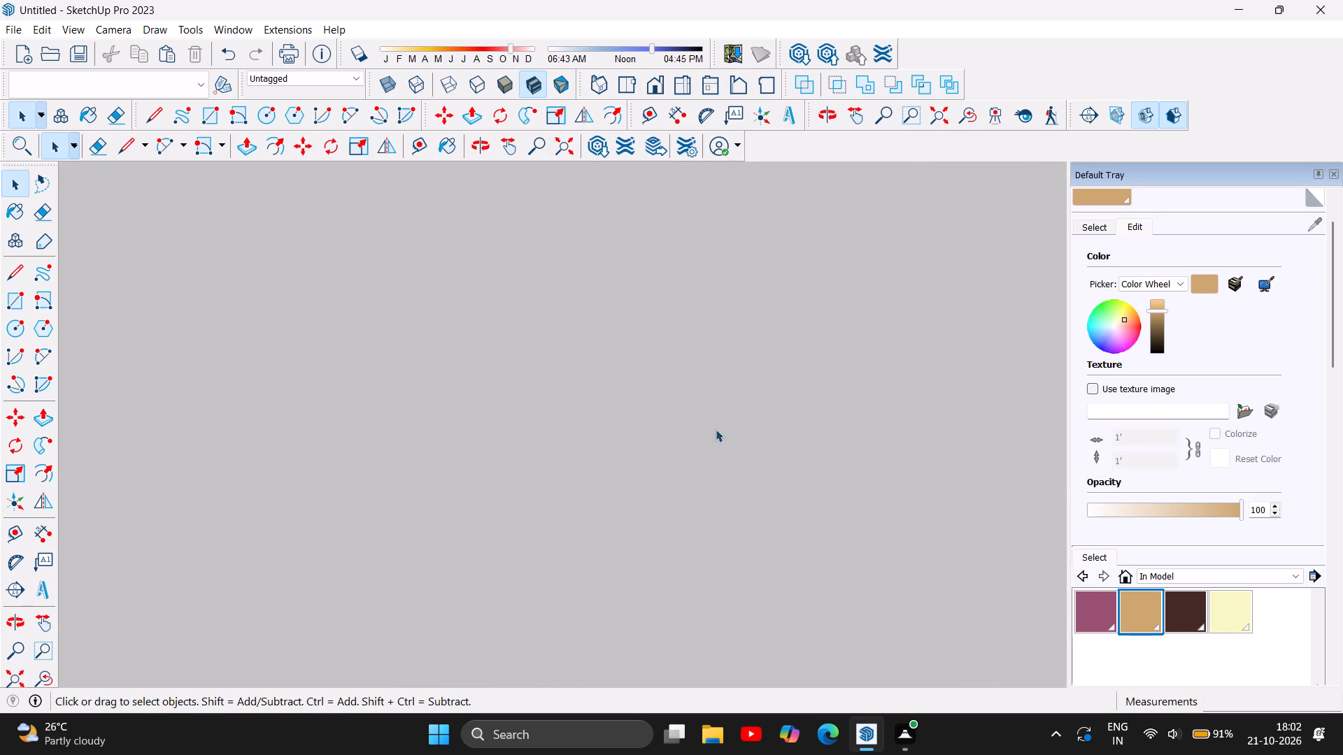
left_click(820, 110)
left_click_drag(953, 404, 697, 398)
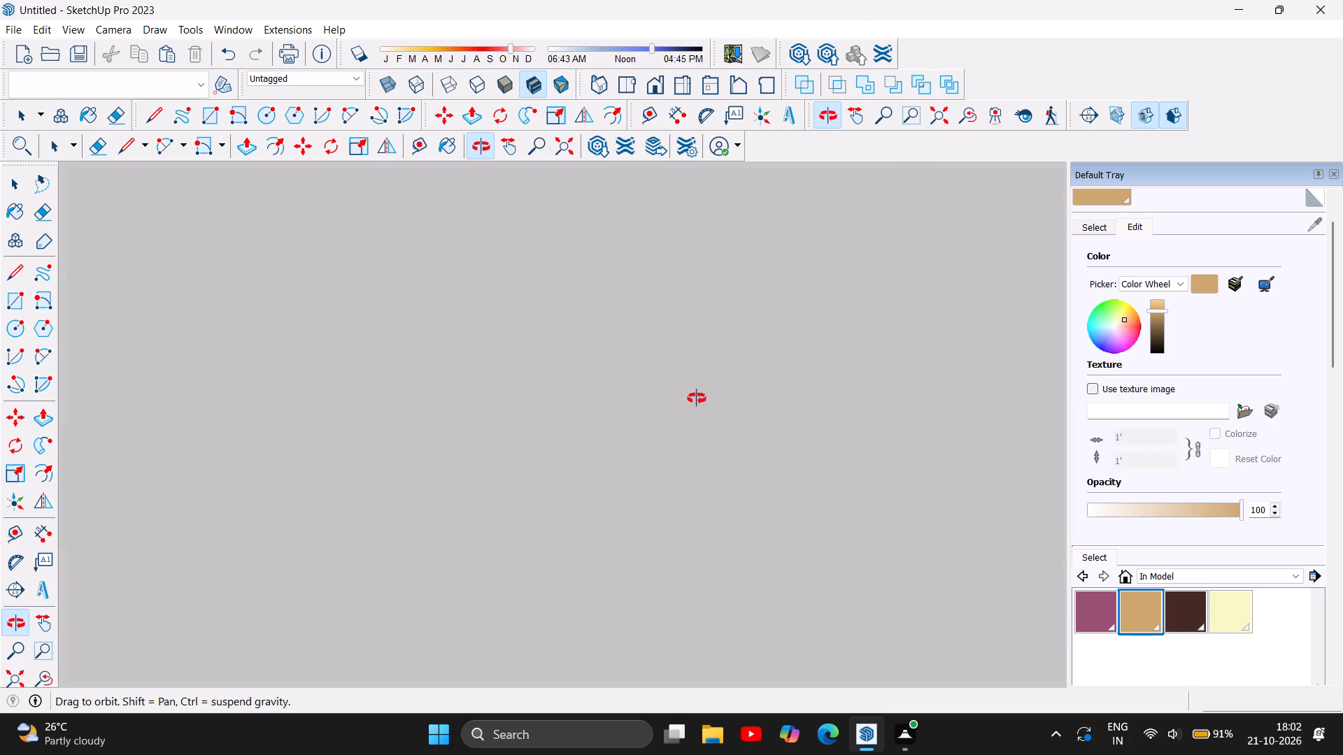
left_click_drag(697, 398, 383, 395)
scroll(388, 394, "down", 12)
scroll(450, 385, "down", 6)
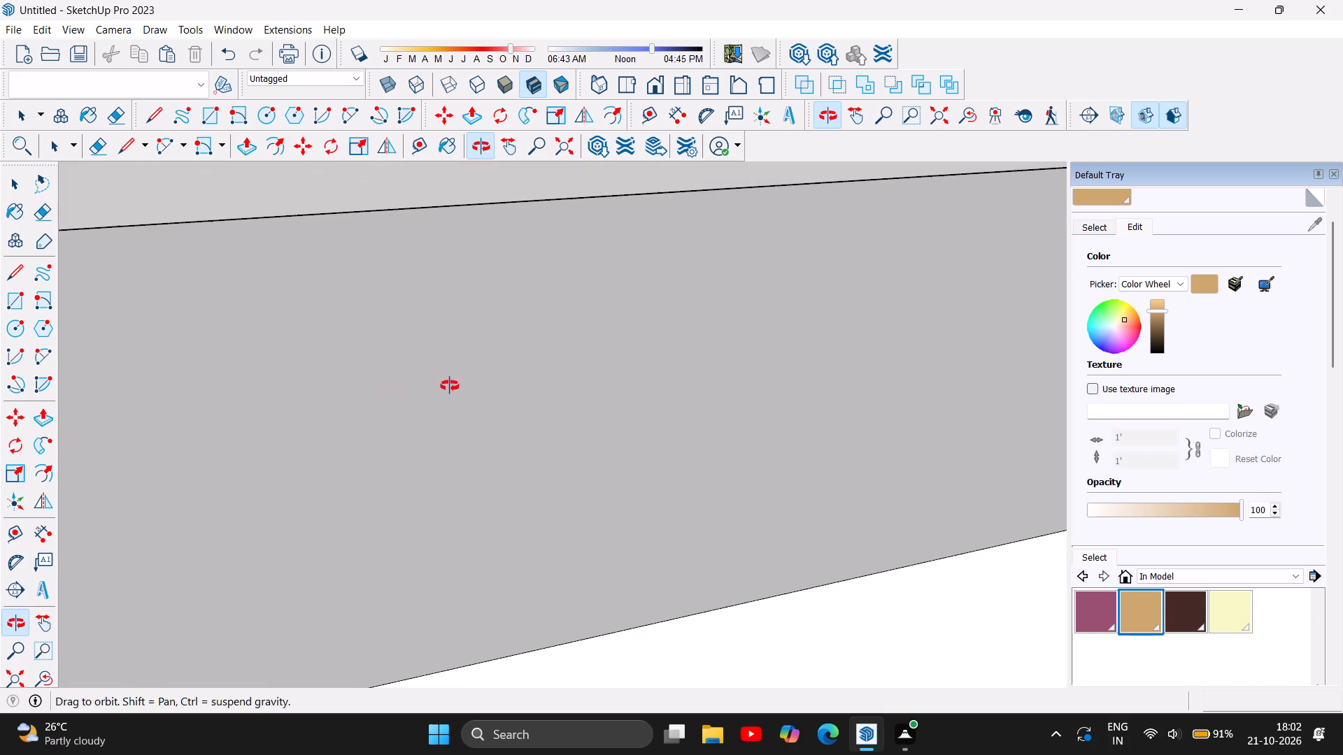
scroll(449, 386, "down", 14)
scroll(458, 382, "down", 15)
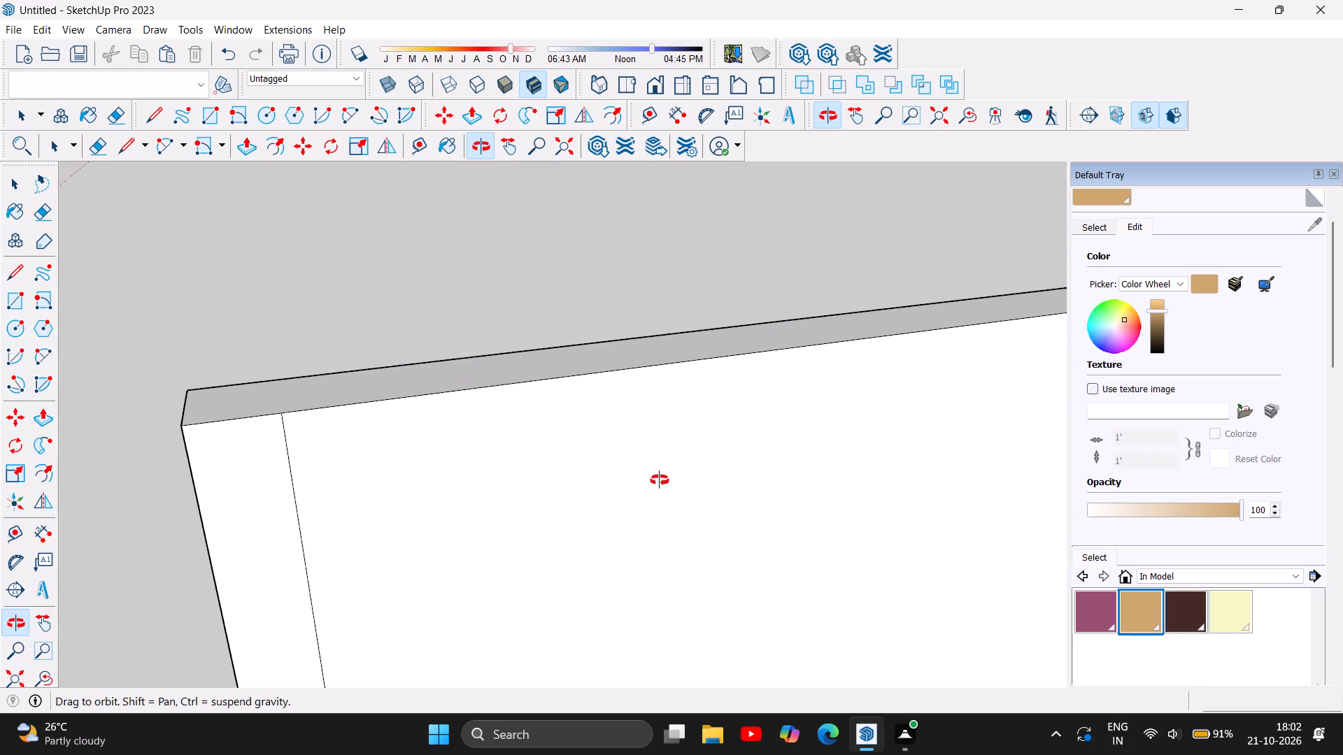
left_click_drag(660, 480, 967, 408)
scroll(719, 371, "down", 4)
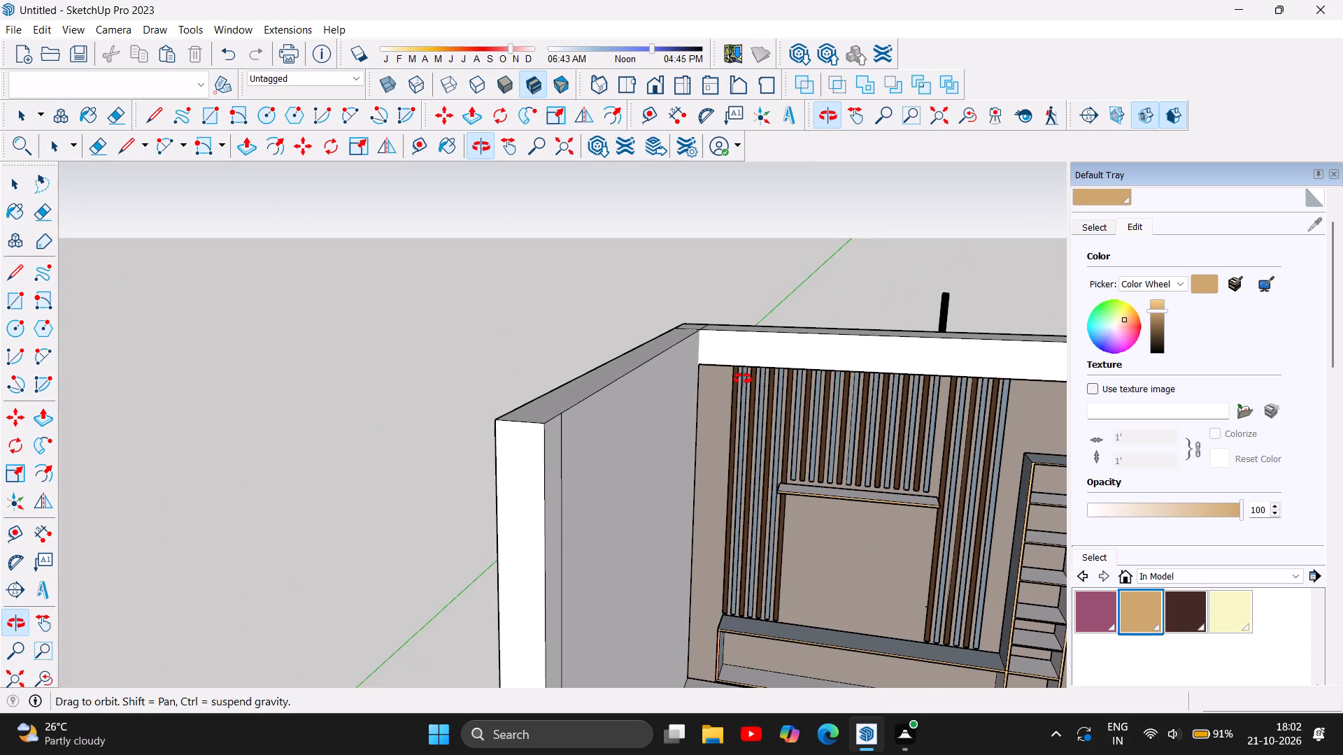
scroll(963, 570, "up", 4)
scroll(952, 363, "down", 5)
scroll(930, 559, "up", 2)
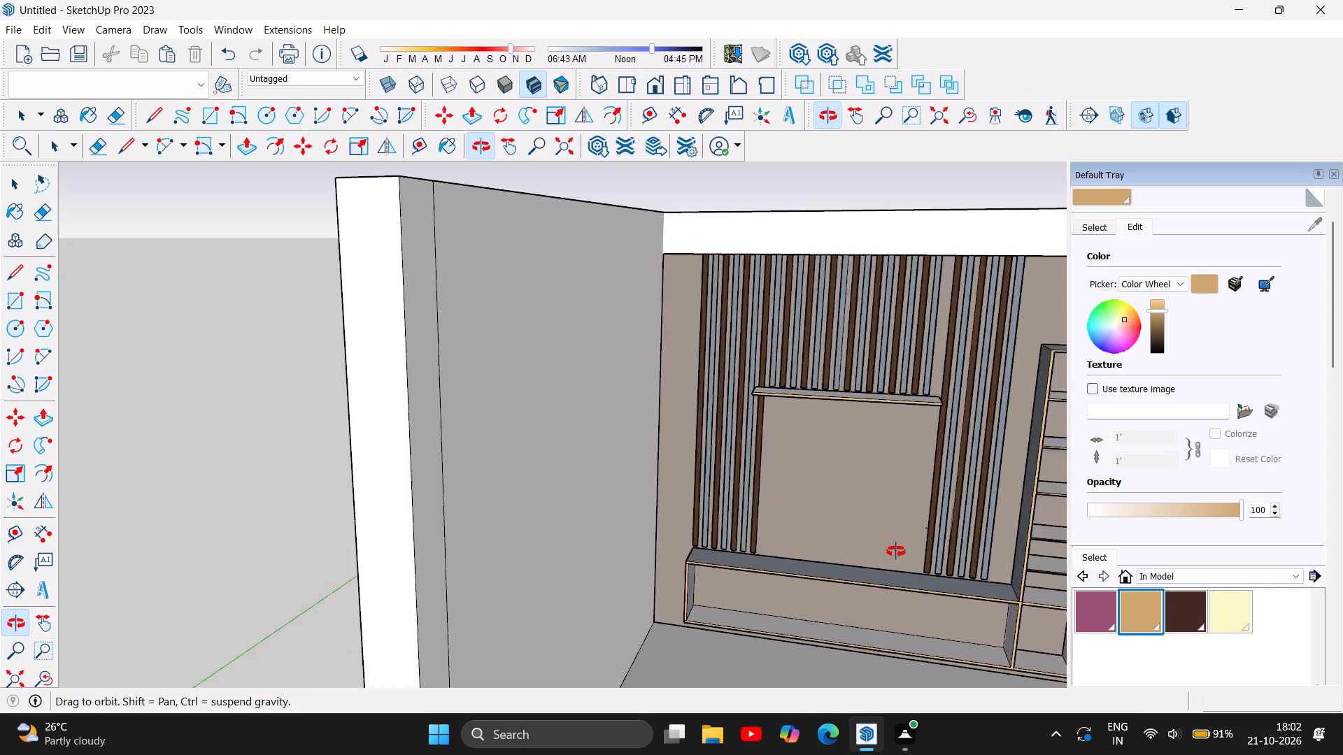
scroll(896, 552, "up", 3)
scroll(693, 535, "down", 5)
scroll(876, 285, "up", 2)
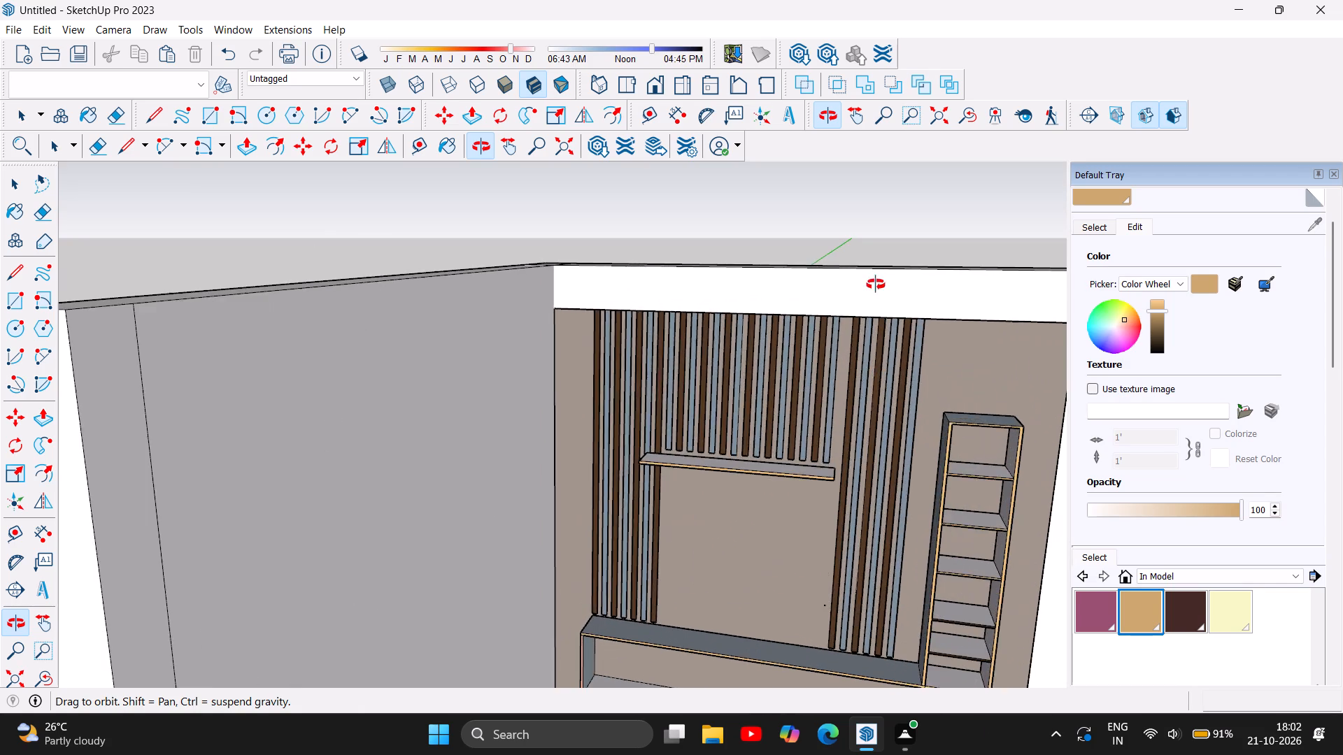
Examine the floating shelf and the lower ends of the short slats from above, below and the front.
scroll(876, 285, "up", 1)
scroll(854, 415, "up", 5)
scroll(821, 510, "up", 5)
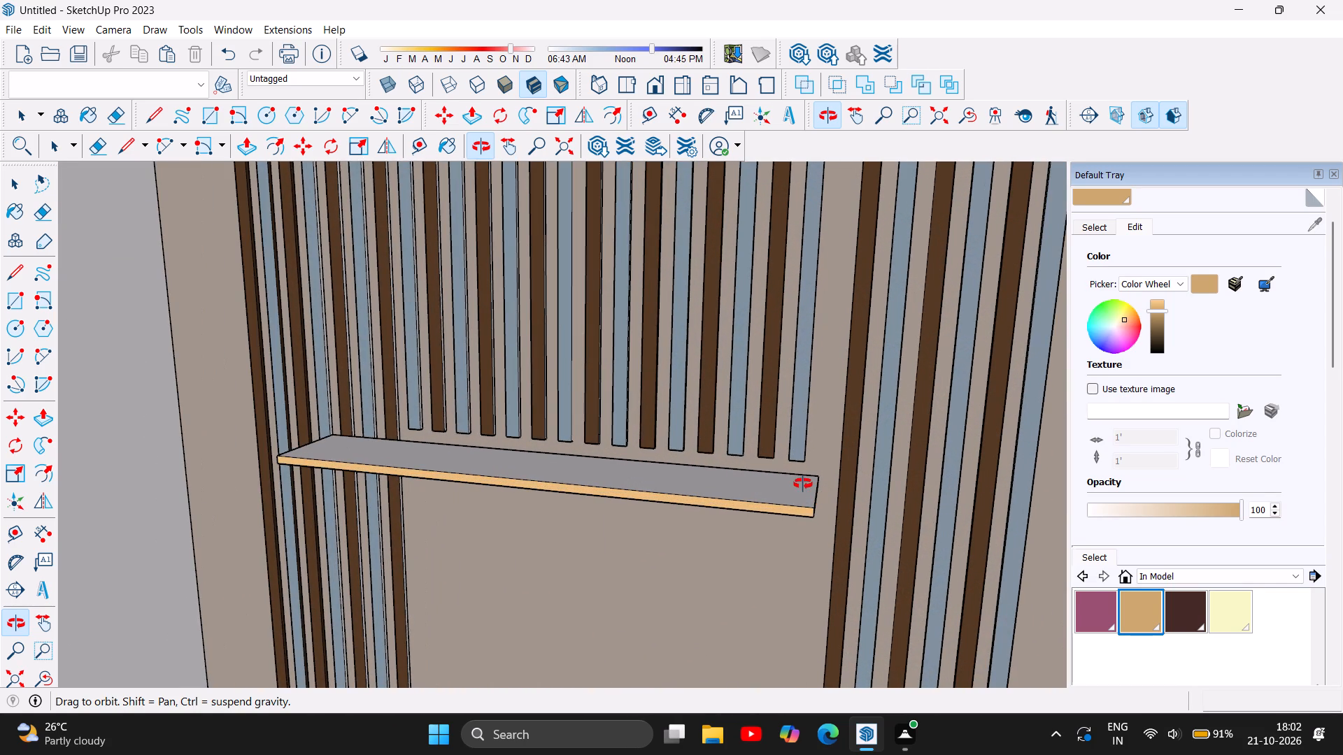
left_click_drag(775, 484, 821, 463)
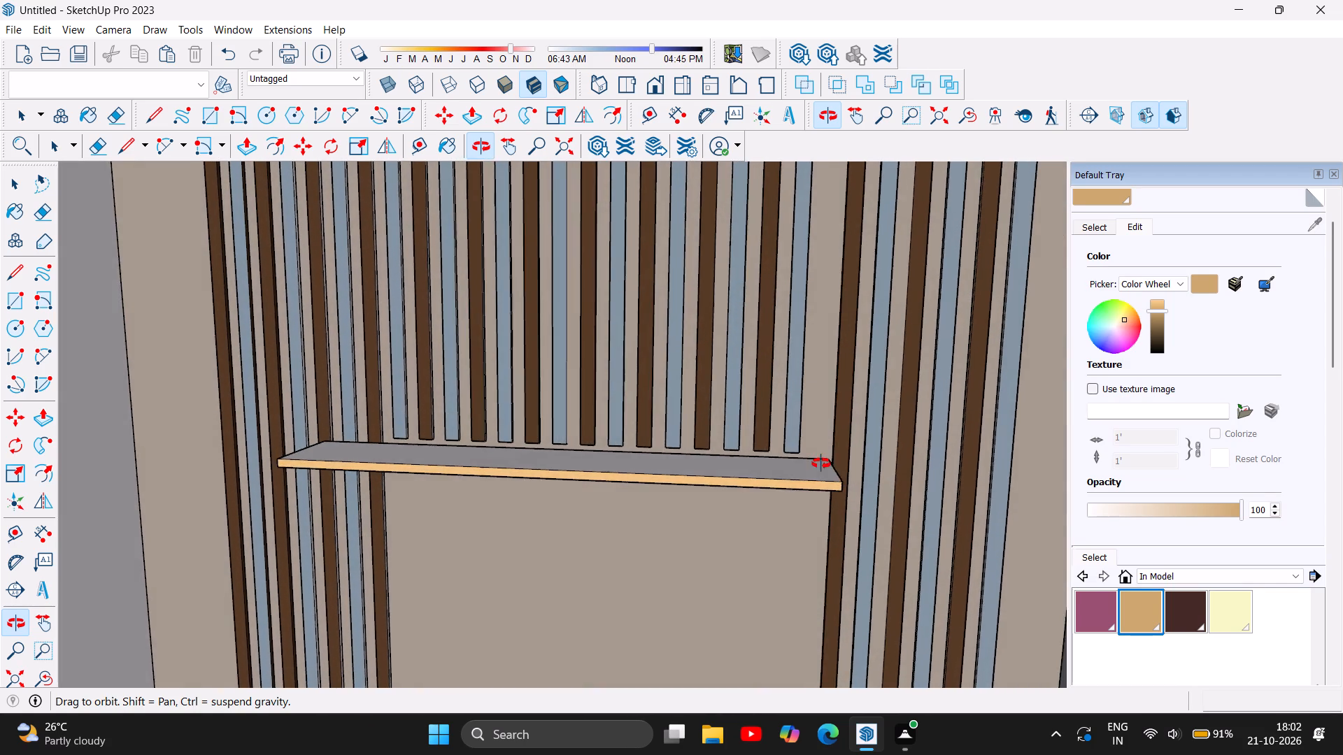
left_click_drag(821, 463, 862, 312)
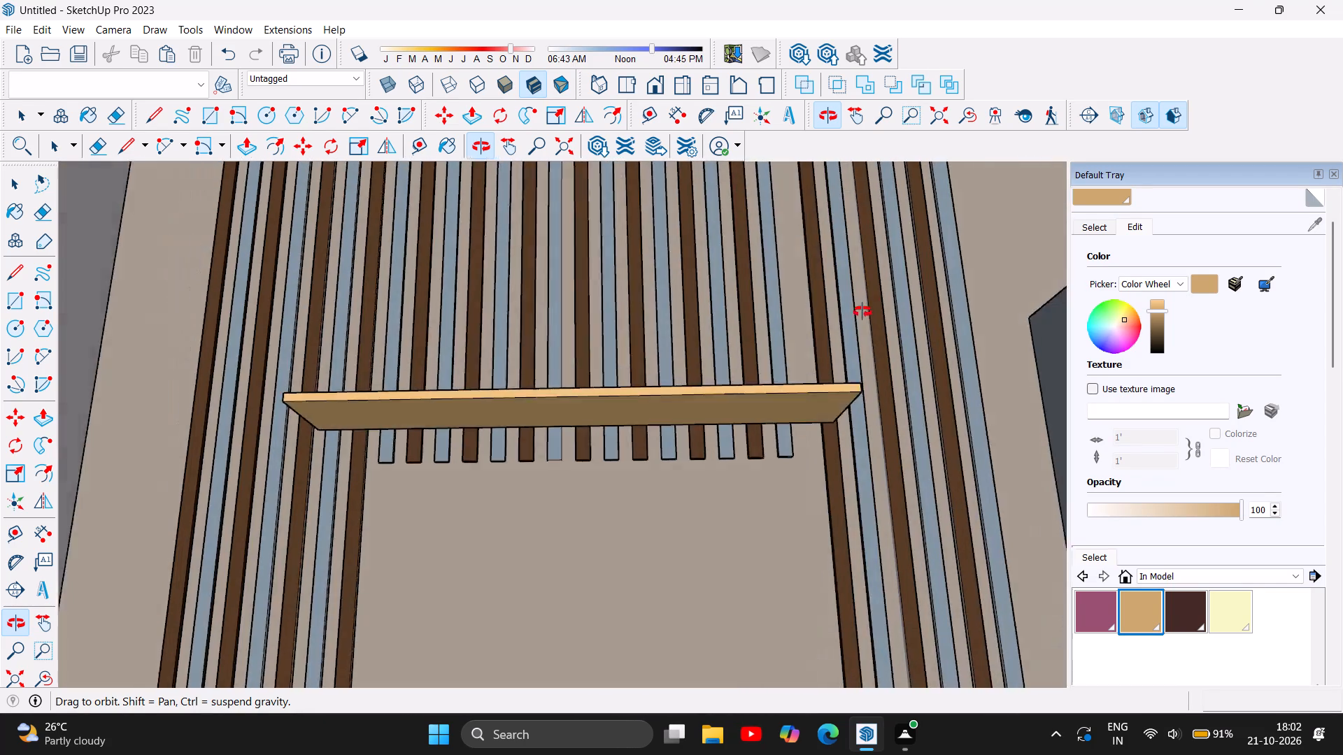
left_click_drag(862, 312, 772, 348)
scroll(778, 324, "down", 4)
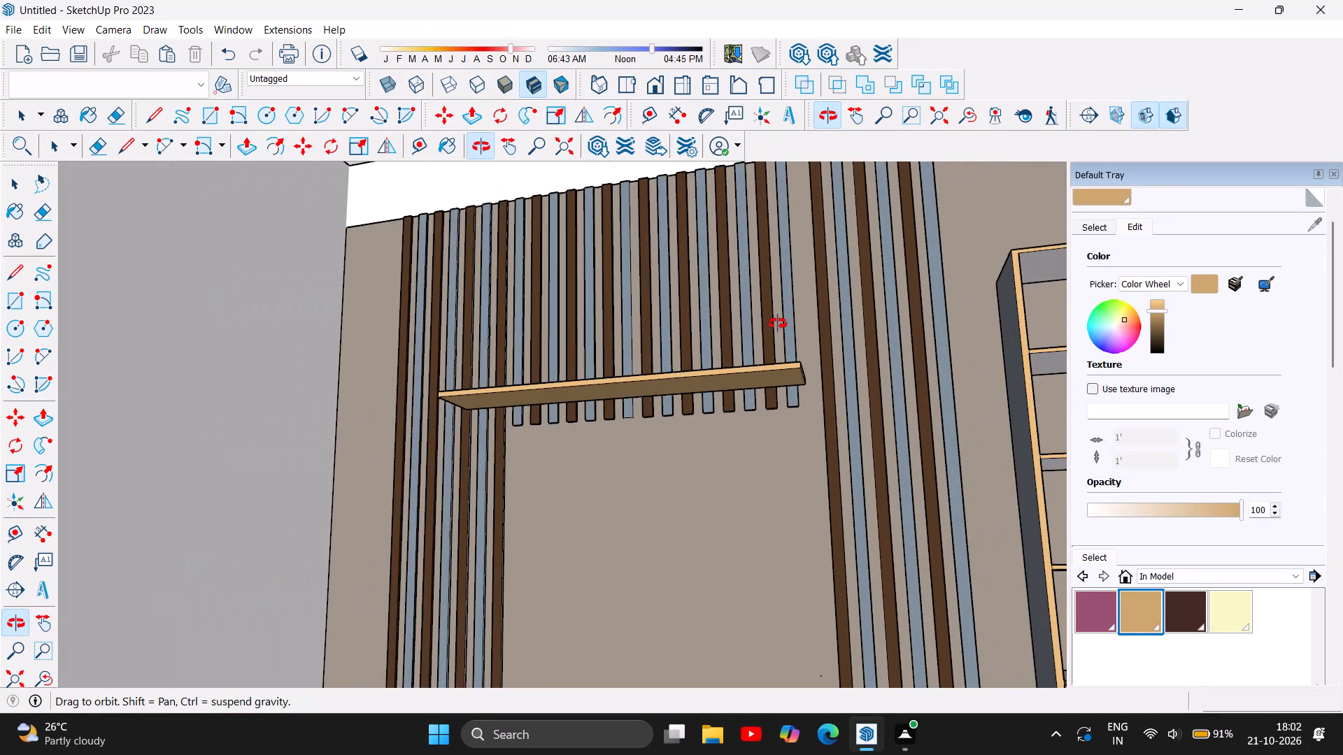
scroll(778, 324, "down", 4)
left_click_drag(732, 447, 836, 589)
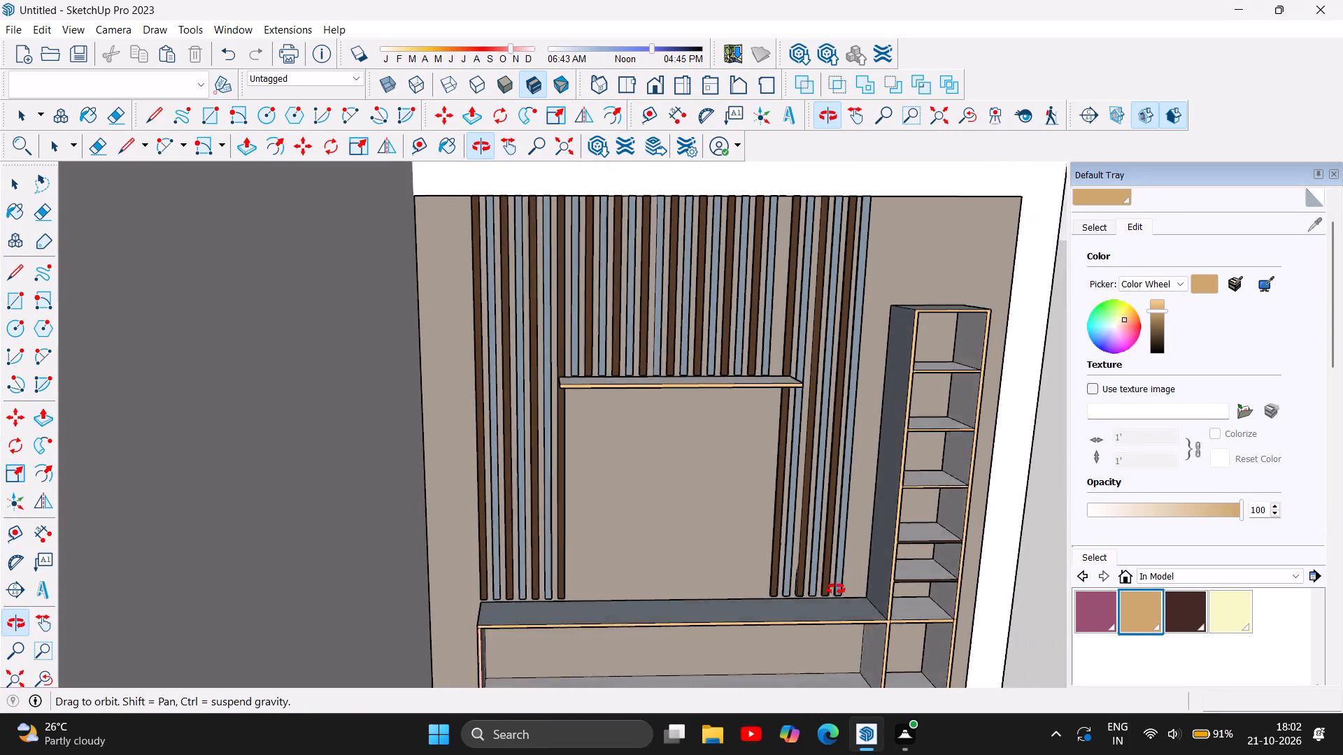
left_click_drag(836, 589, 829, 612)
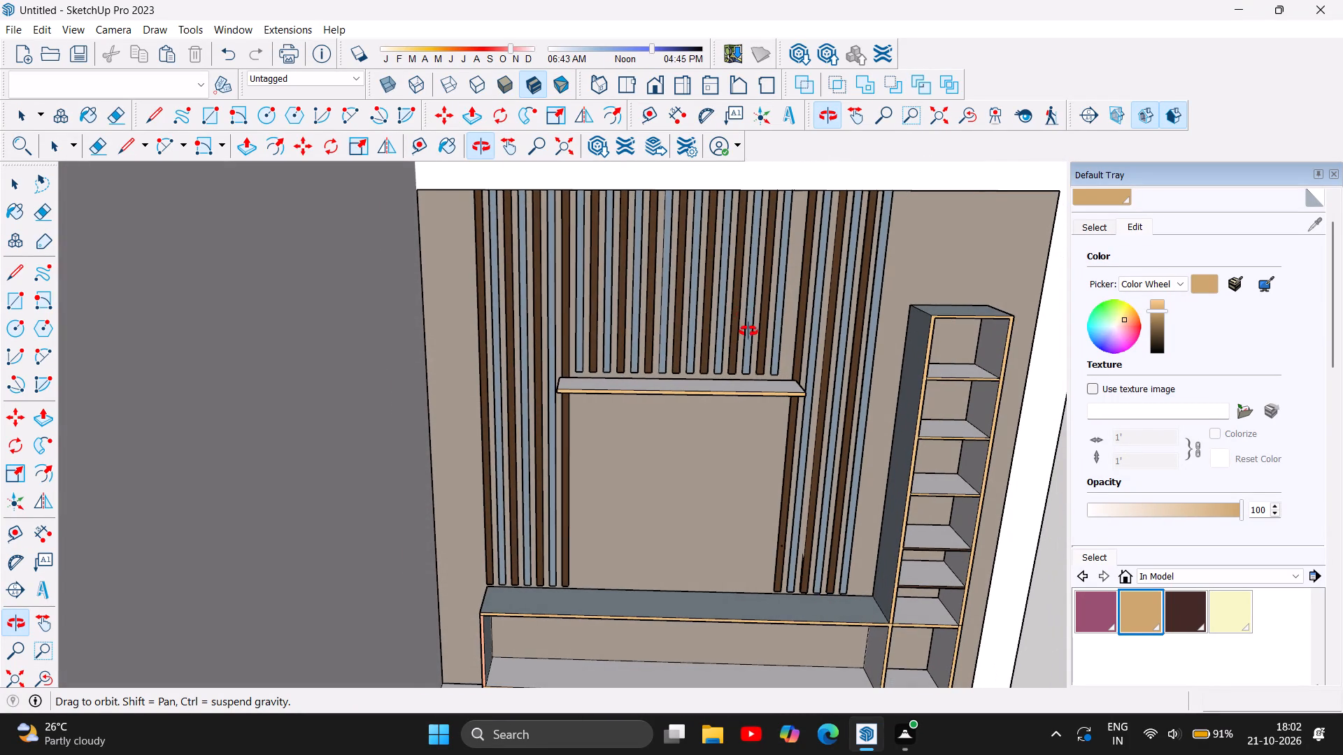
scroll(752, 337, "up", 6)
scroll(613, 402, "down", 6)
scroll(685, 418, "down", 6)
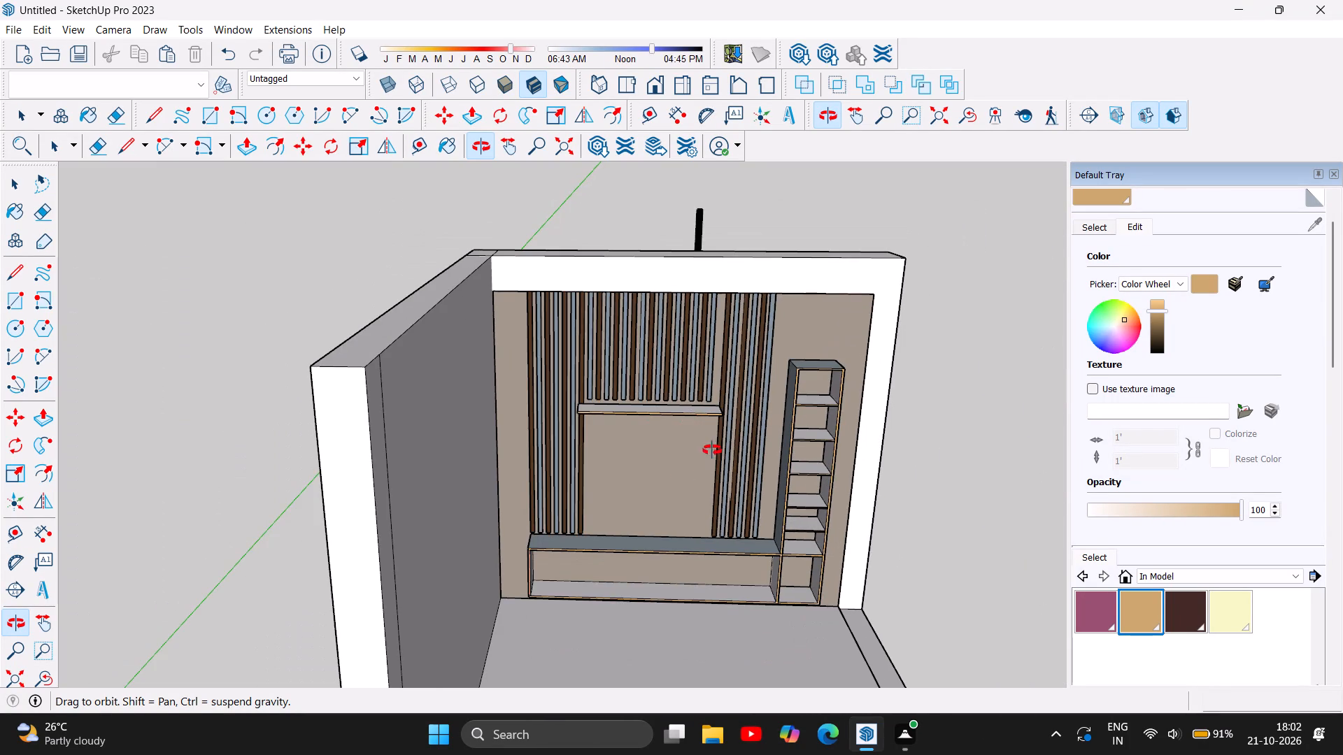
left_click_drag(676, 491, 702, 359)
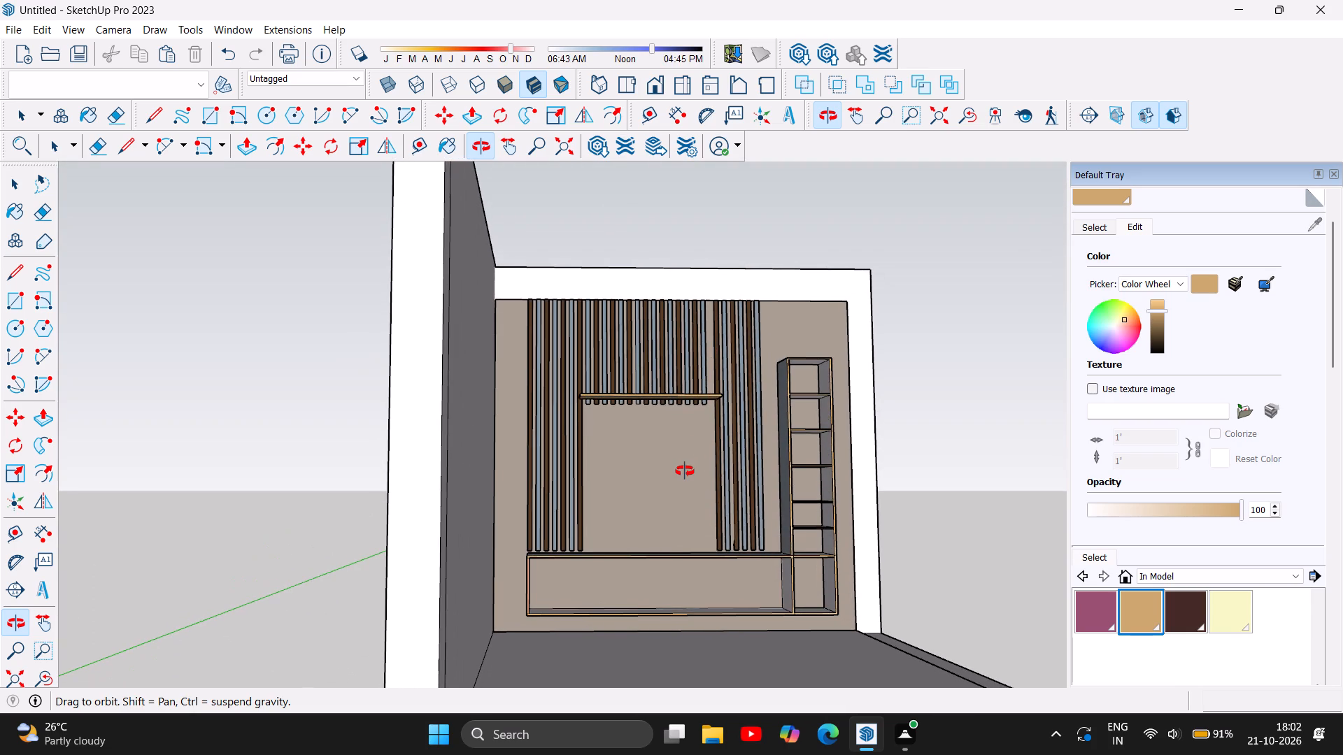
left_click_drag(676, 466, 653, 553)
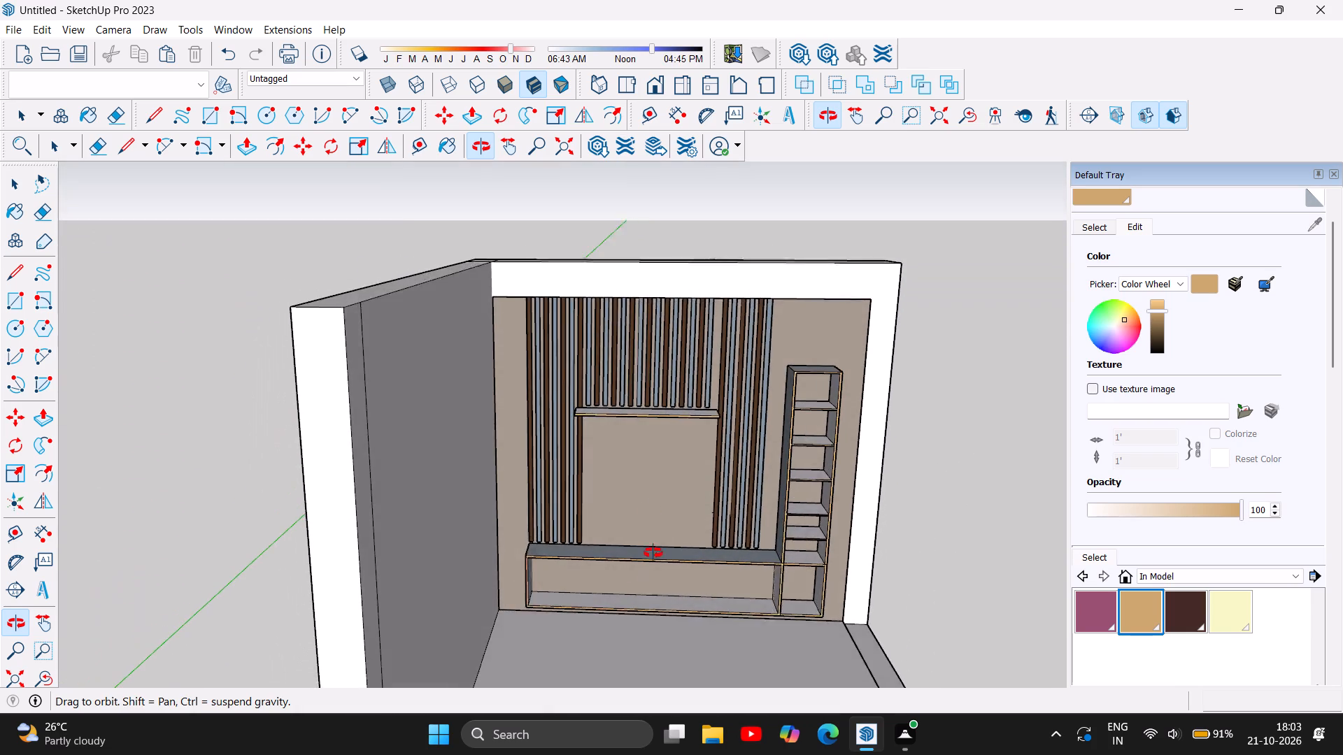
left_click_drag(653, 553, 647, 566)
Delete the floating shelf's front face, its top and underside surfaces, and its long edges above the TV opening.
scroll(666, 365, "up", 4)
scroll(644, 438, "up", 11)
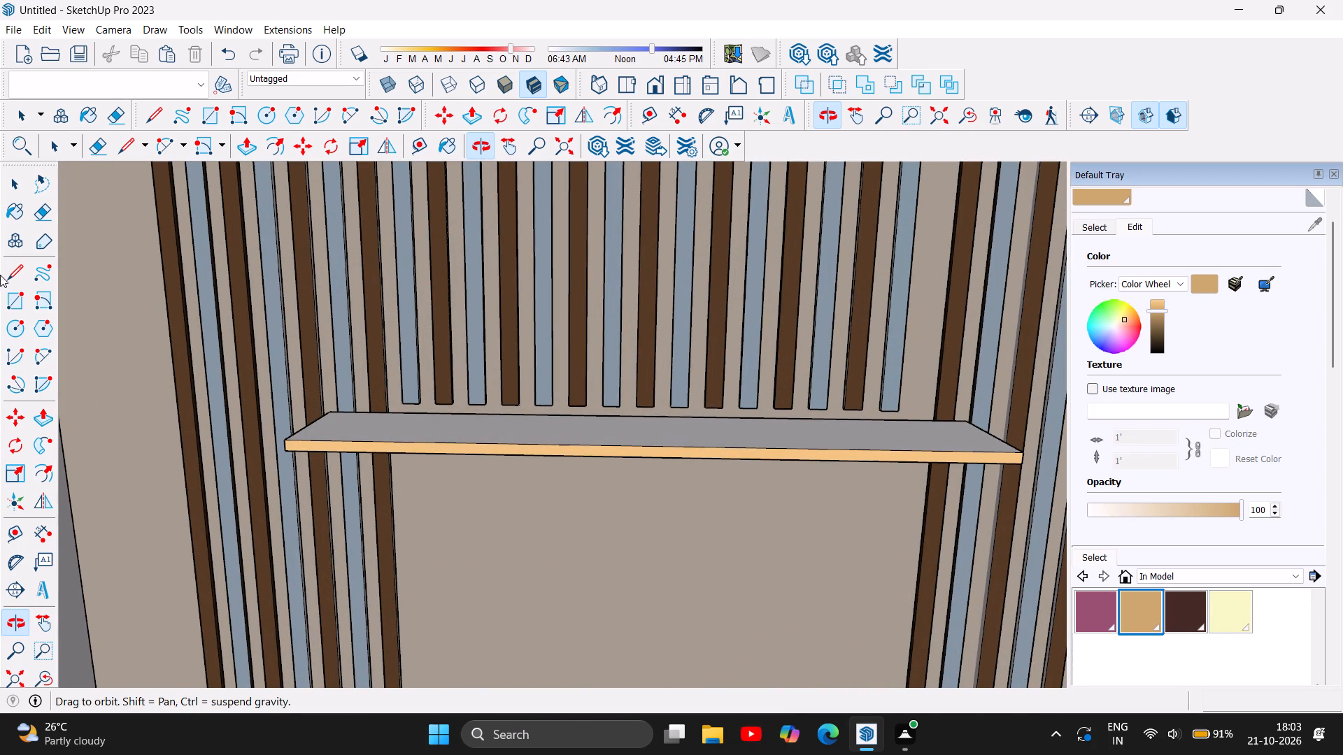
left_click(13, 180)
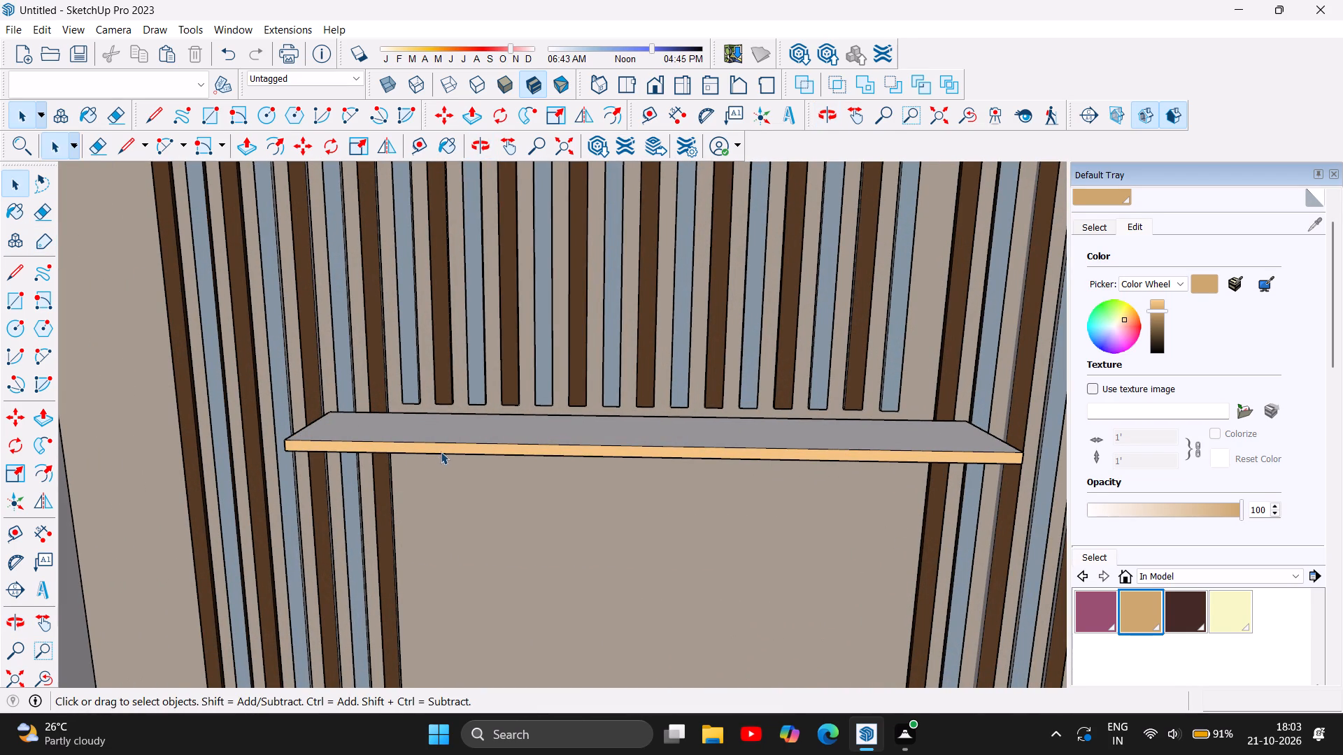
left_click(441, 451)
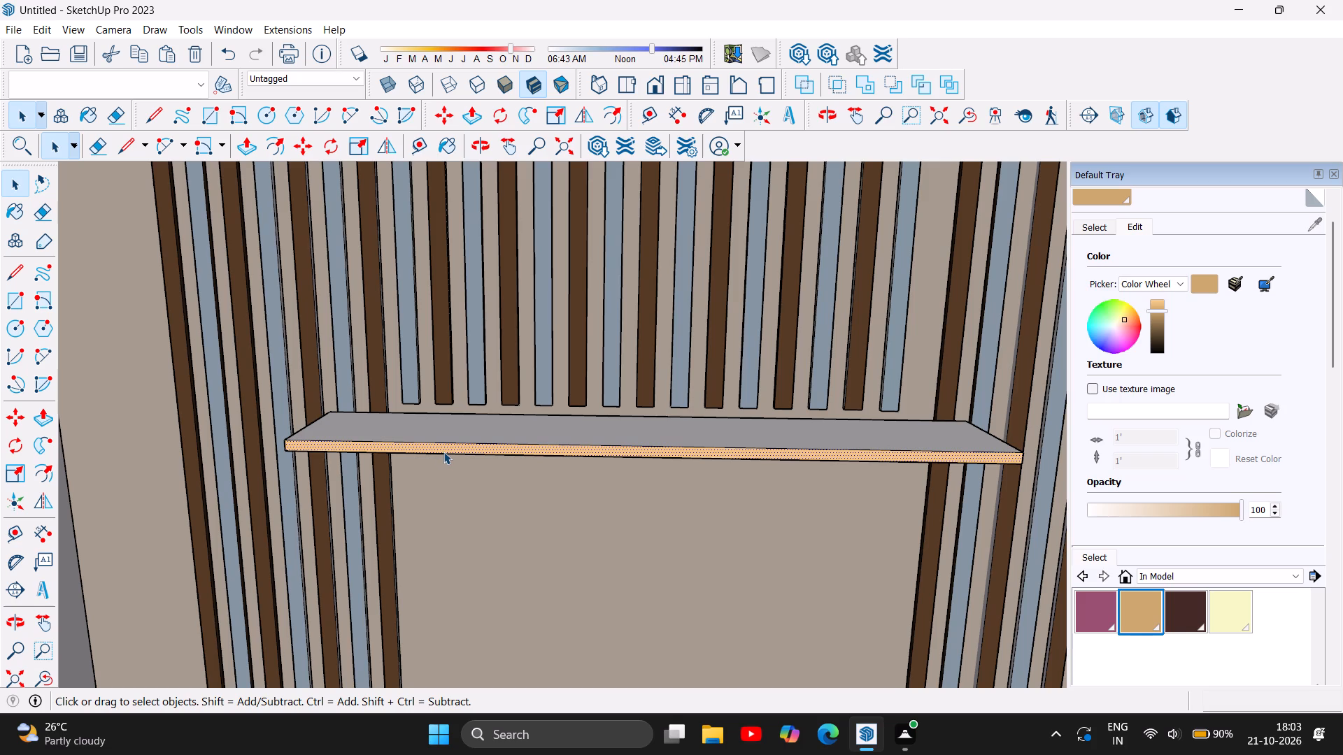
key("Delete")
left_click(444, 452)
key("Delete")
left_click(455, 443)
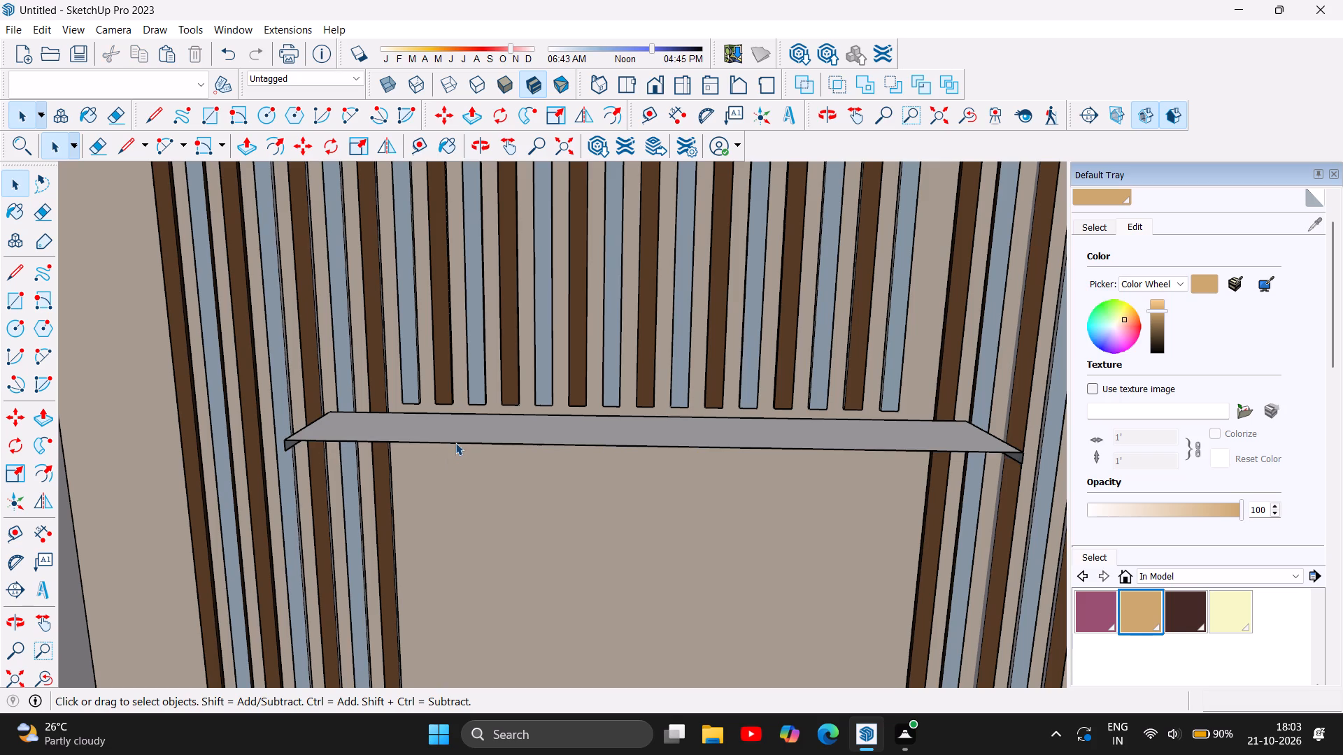
key("Delete")
left_click(474, 416)
key("Delete")
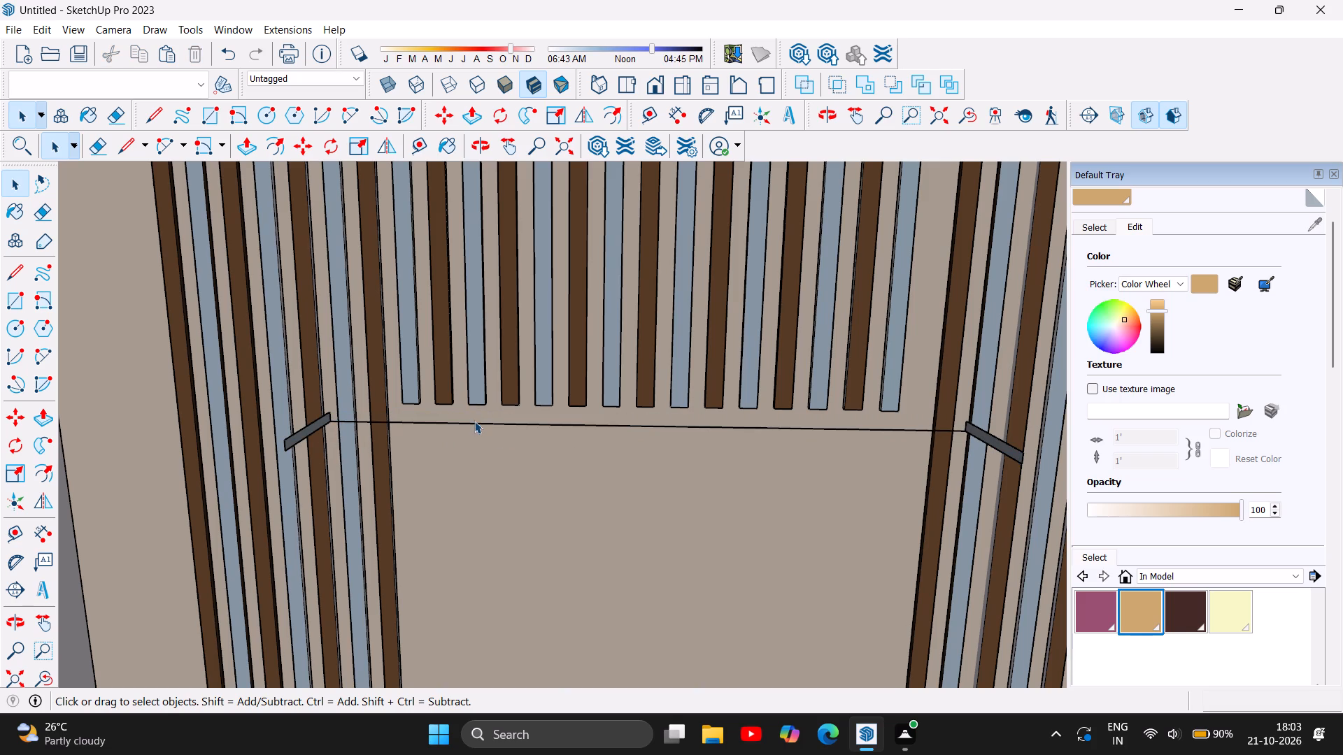
left_click(476, 424)
key("Delete")
Delete the floating shelf's leftover end face on the side away from the shelving unit, along with its remaining edges.
scroll(310, 439, "up", 7)
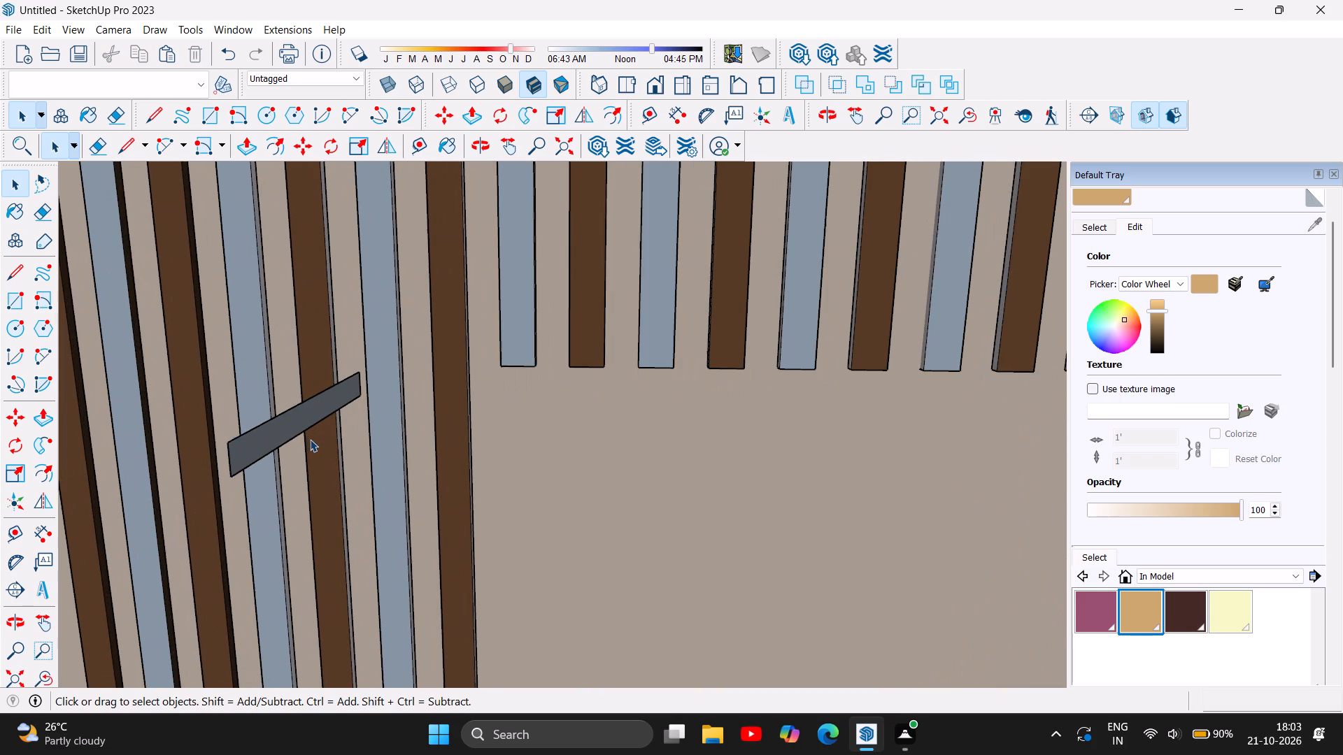
left_click(292, 440)
key("Delete")
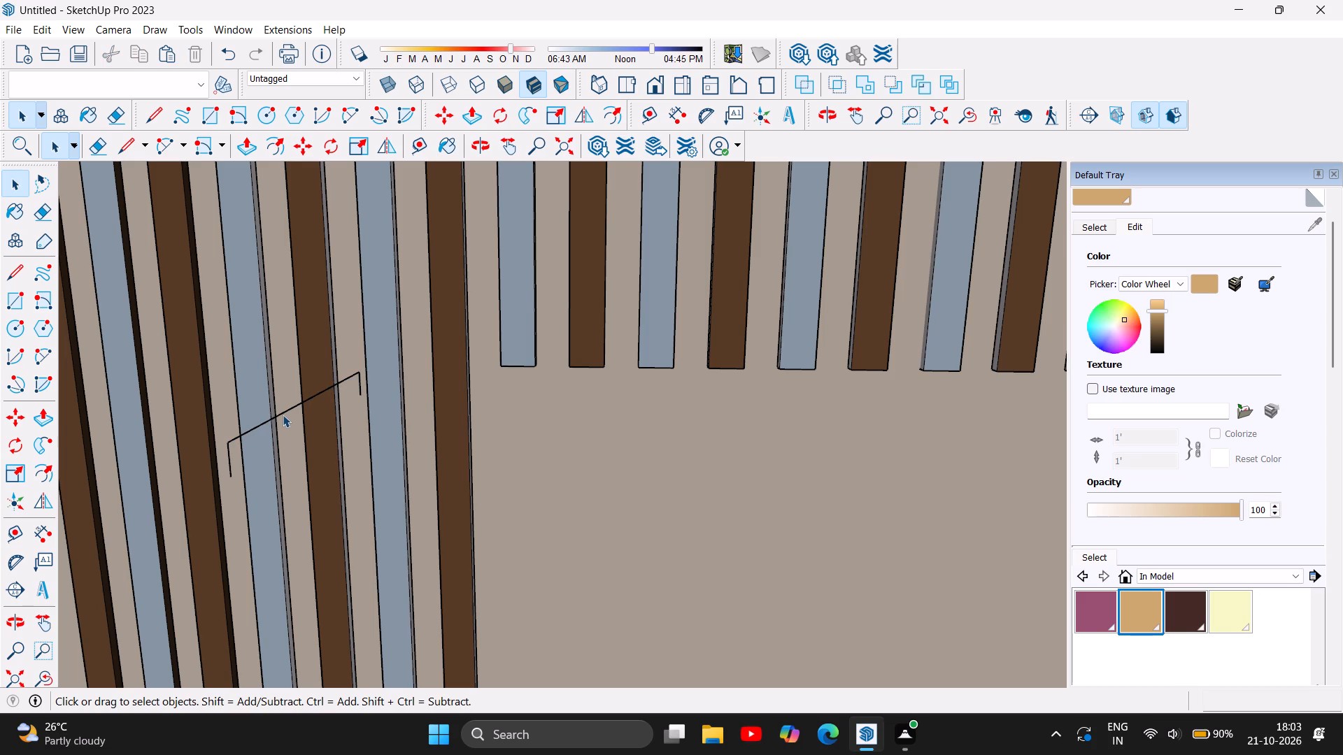
left_click(292, 410)
key("Delete")
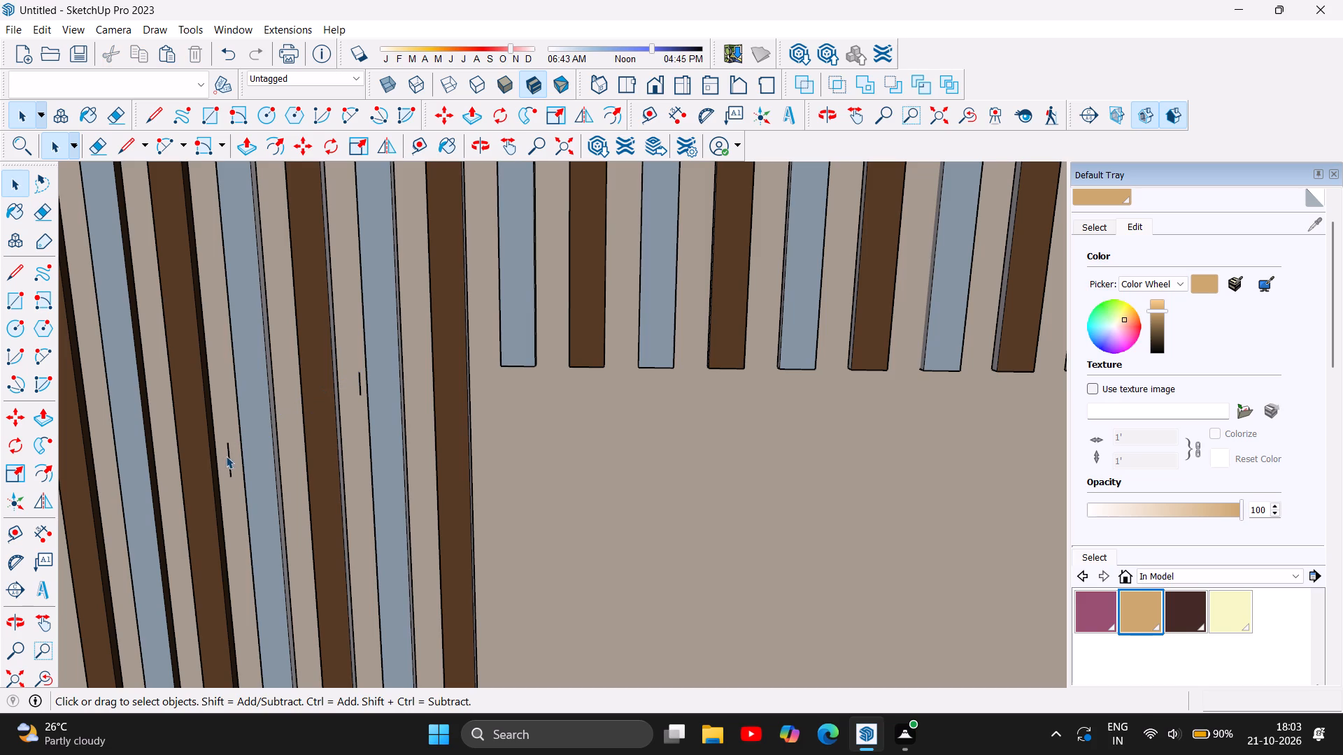
left_click(229, 456)
key("Delete")
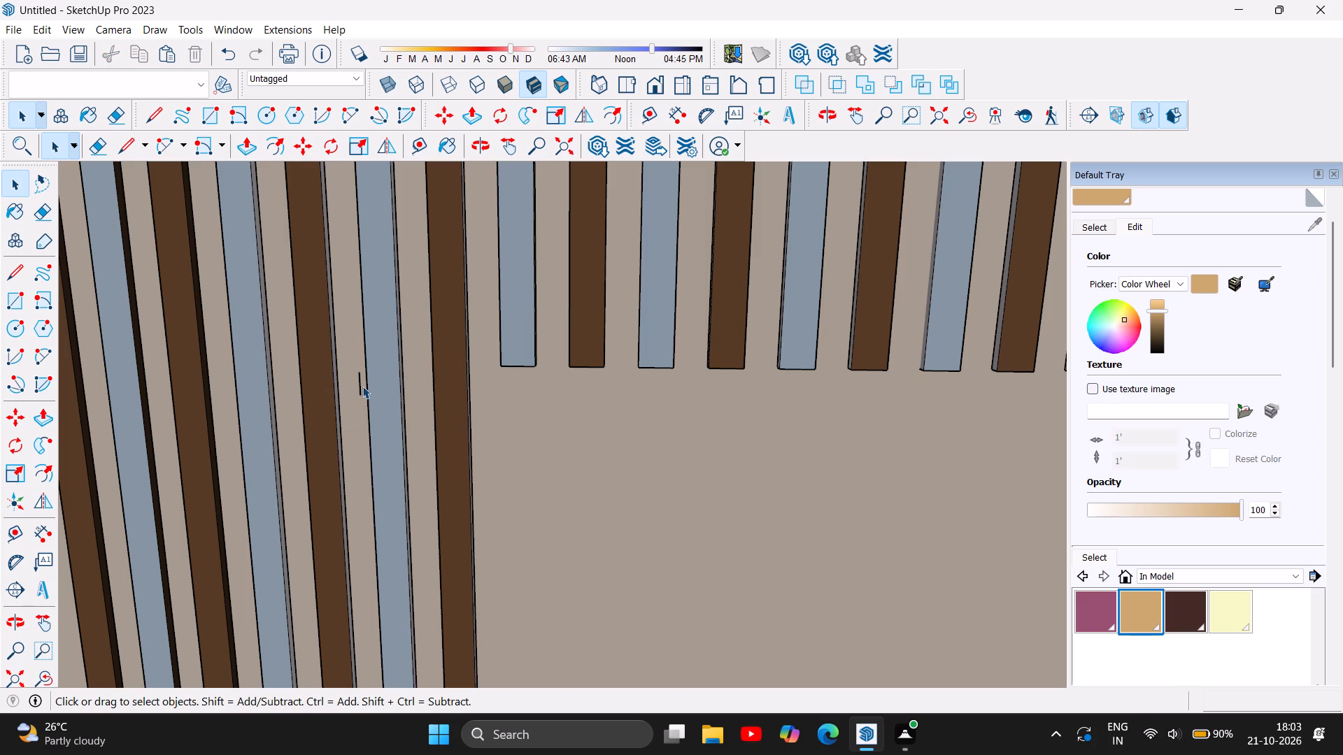
left_click(362, 386)
key("Delete")
Delete the floating shelf's other end face, on the side nearest the shelving unit, and all its leftover edges.
scroll(275, 381, "down", 13)
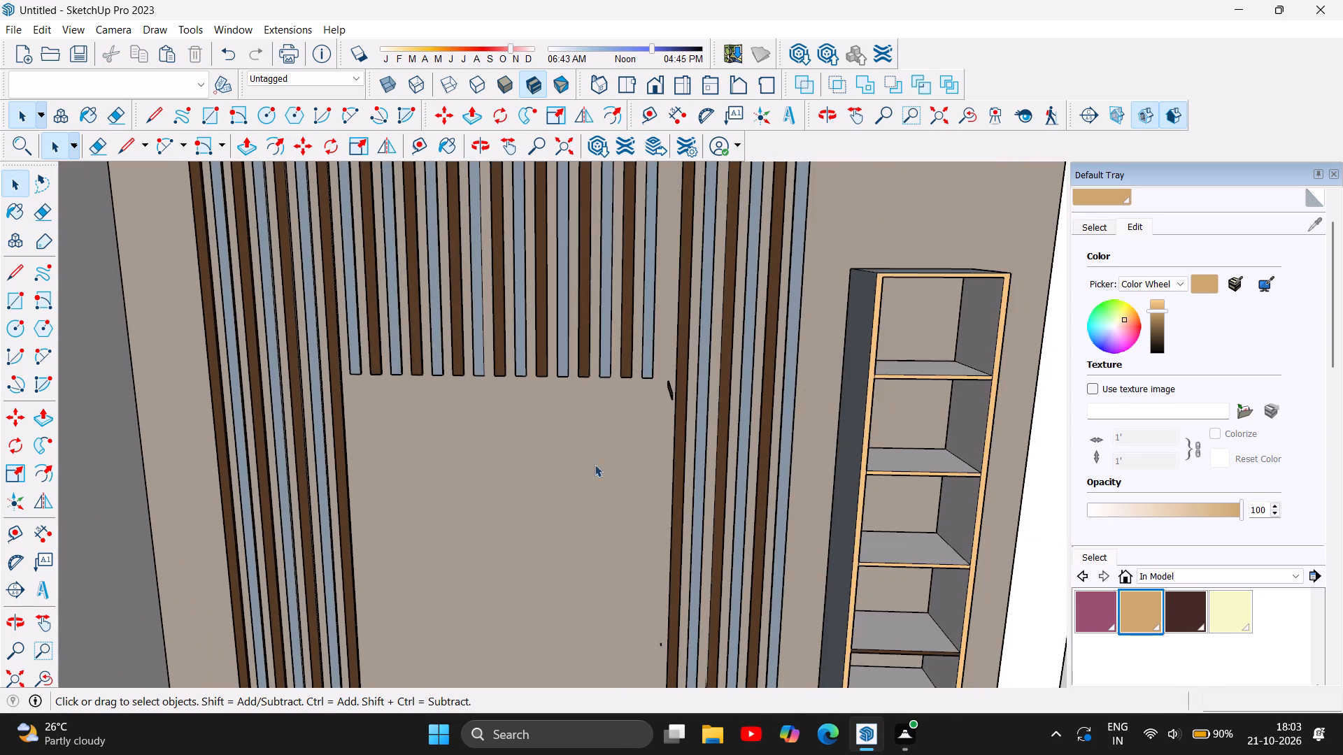
scroll(806, 446, "up", 5)
scroll(547, 344, "up", 12)
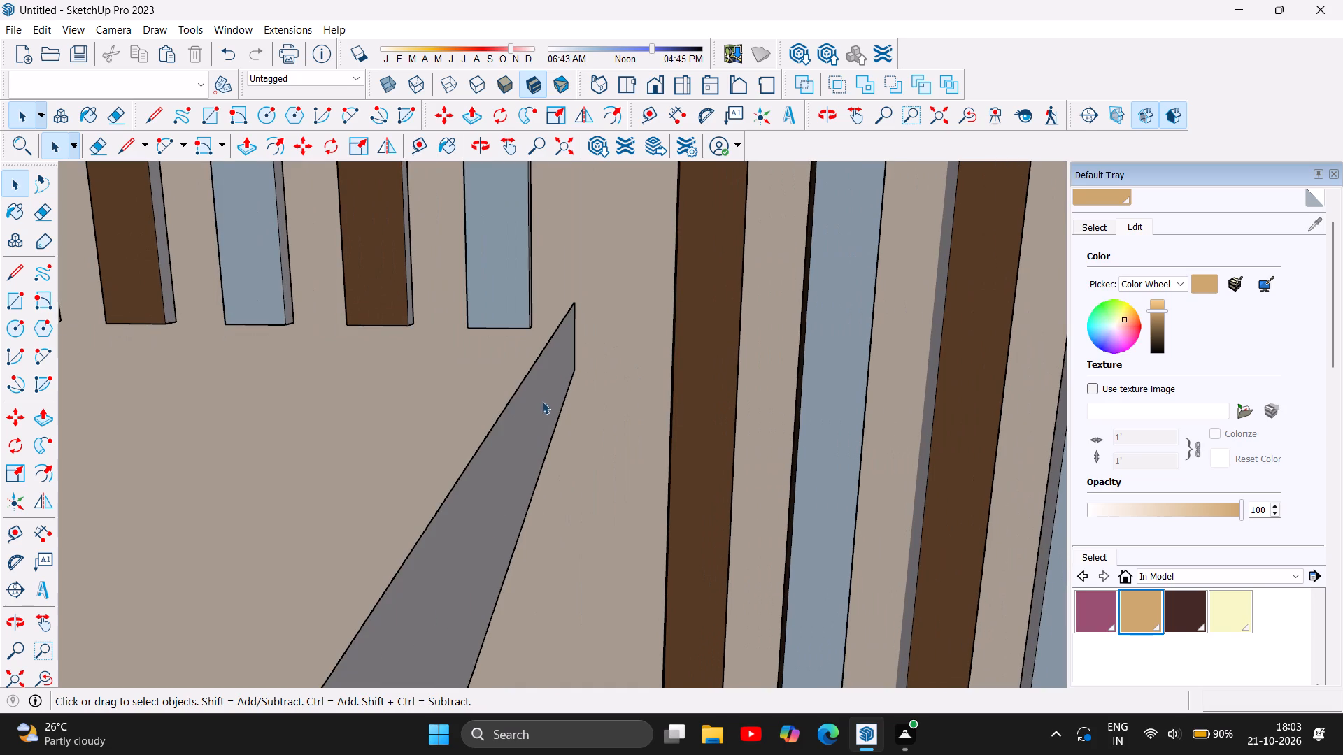
left_click(511, 394)
key("Delete")
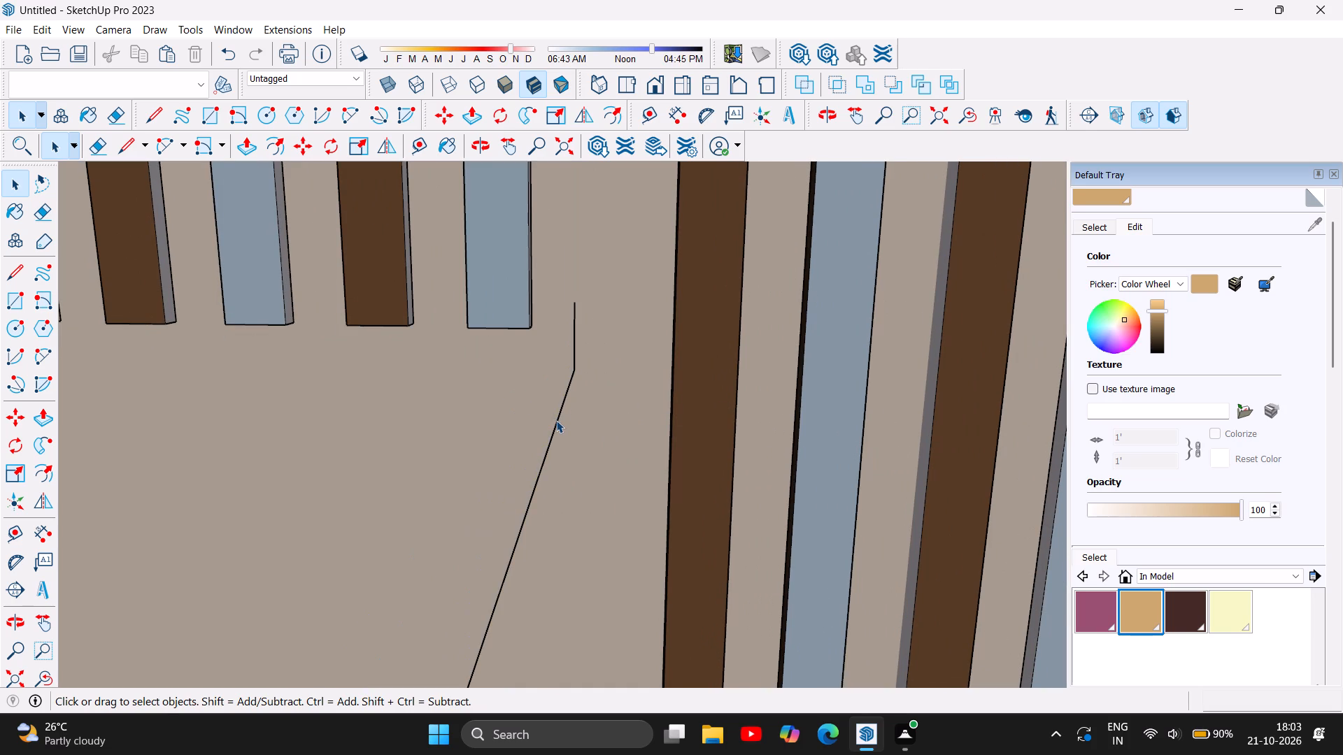
left_click(556, 420)
key("Delete")
left_click(576, 345)
key("Delete")
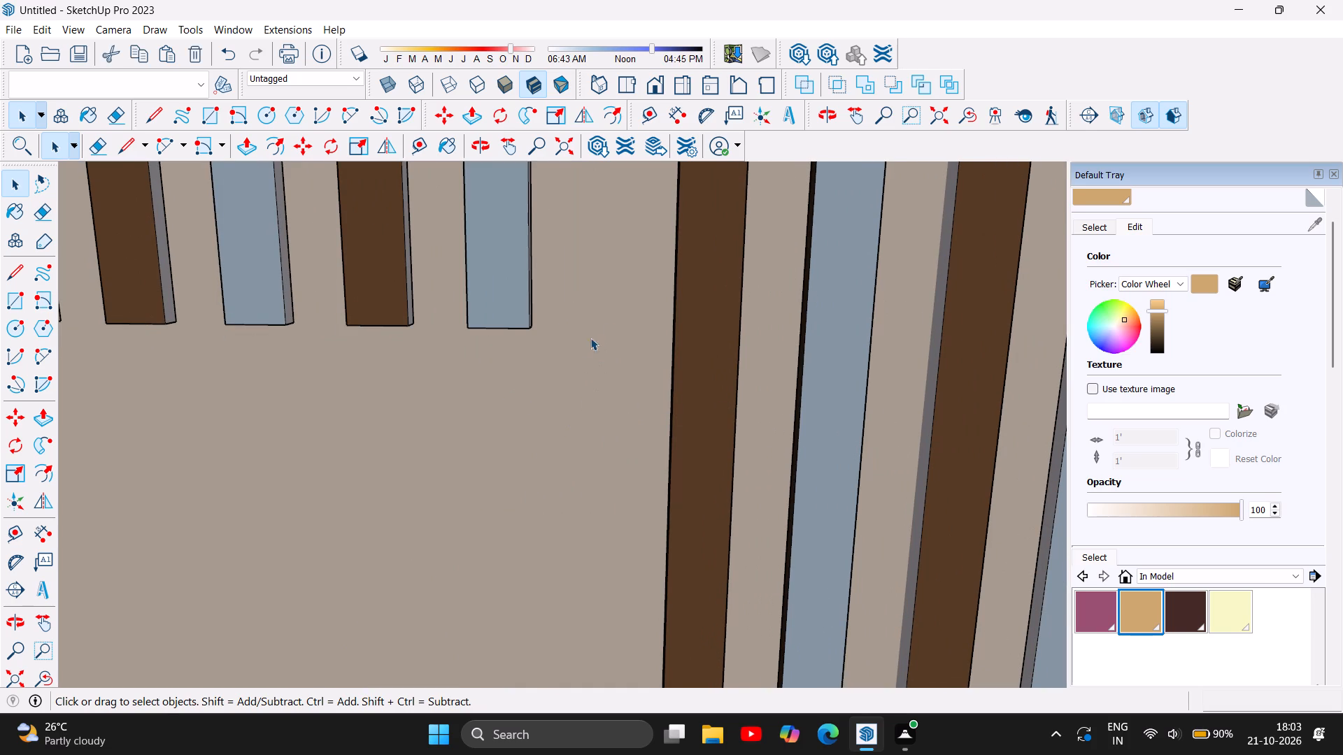
scroll(630, 268, "down", 6)
left_click(599, 335)
key("Delete")
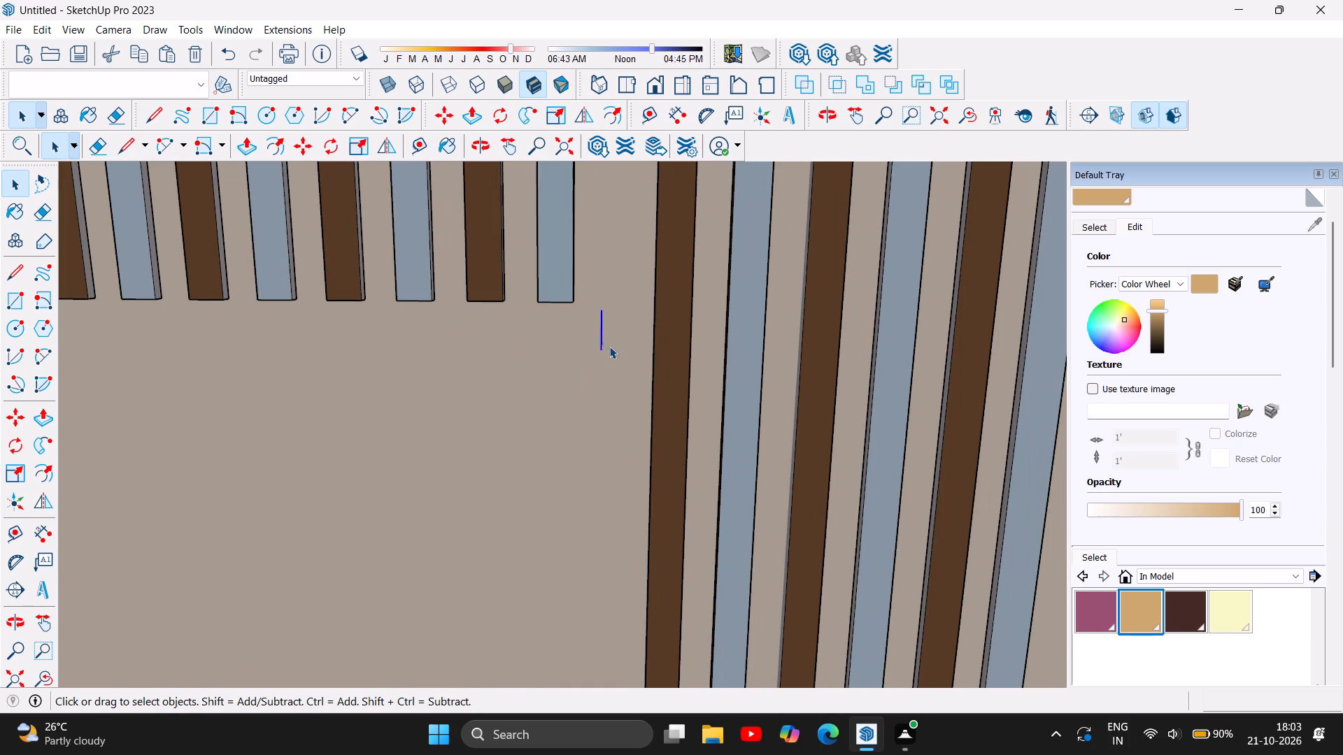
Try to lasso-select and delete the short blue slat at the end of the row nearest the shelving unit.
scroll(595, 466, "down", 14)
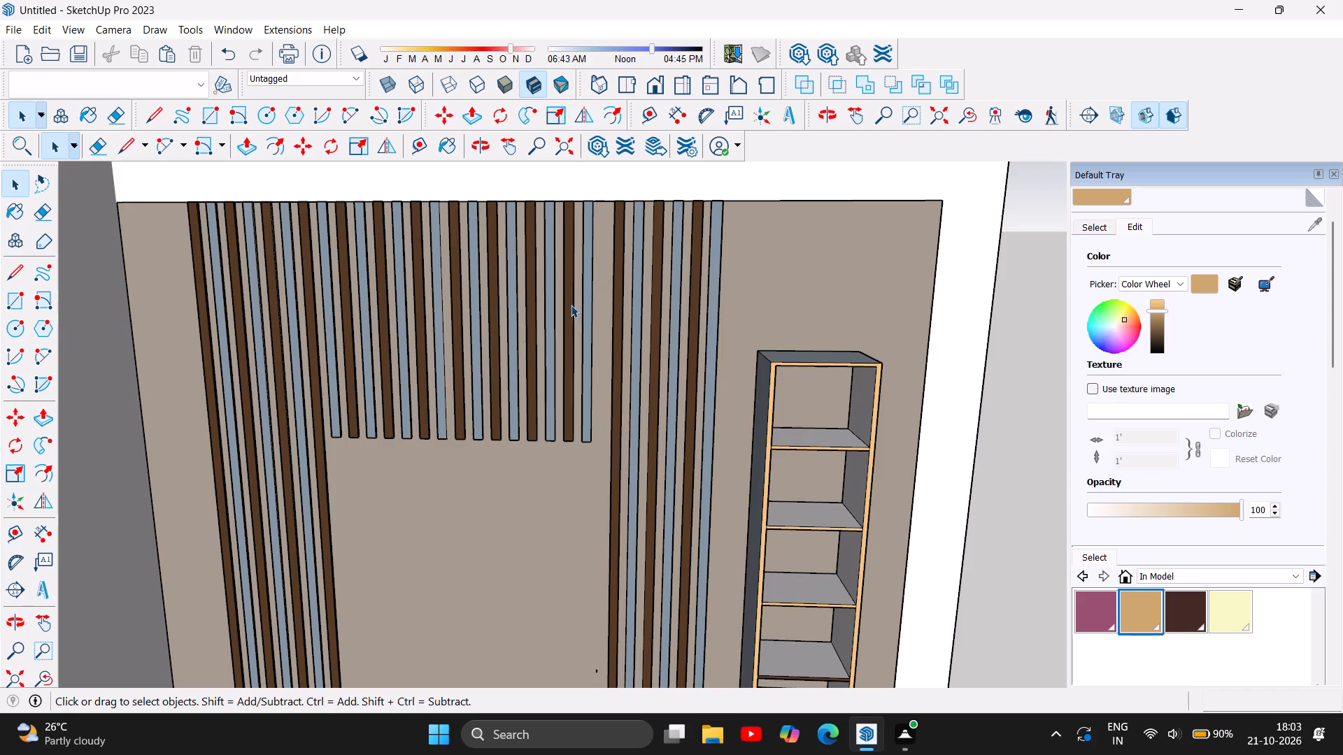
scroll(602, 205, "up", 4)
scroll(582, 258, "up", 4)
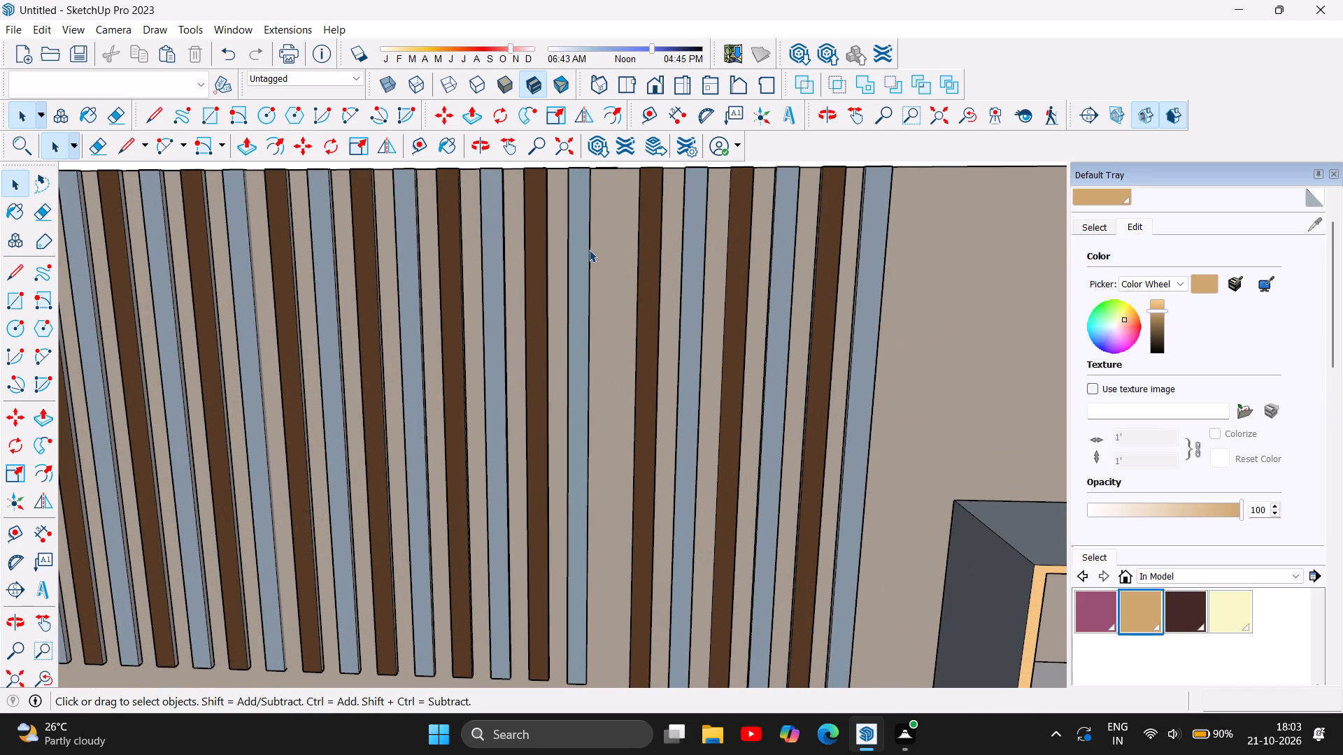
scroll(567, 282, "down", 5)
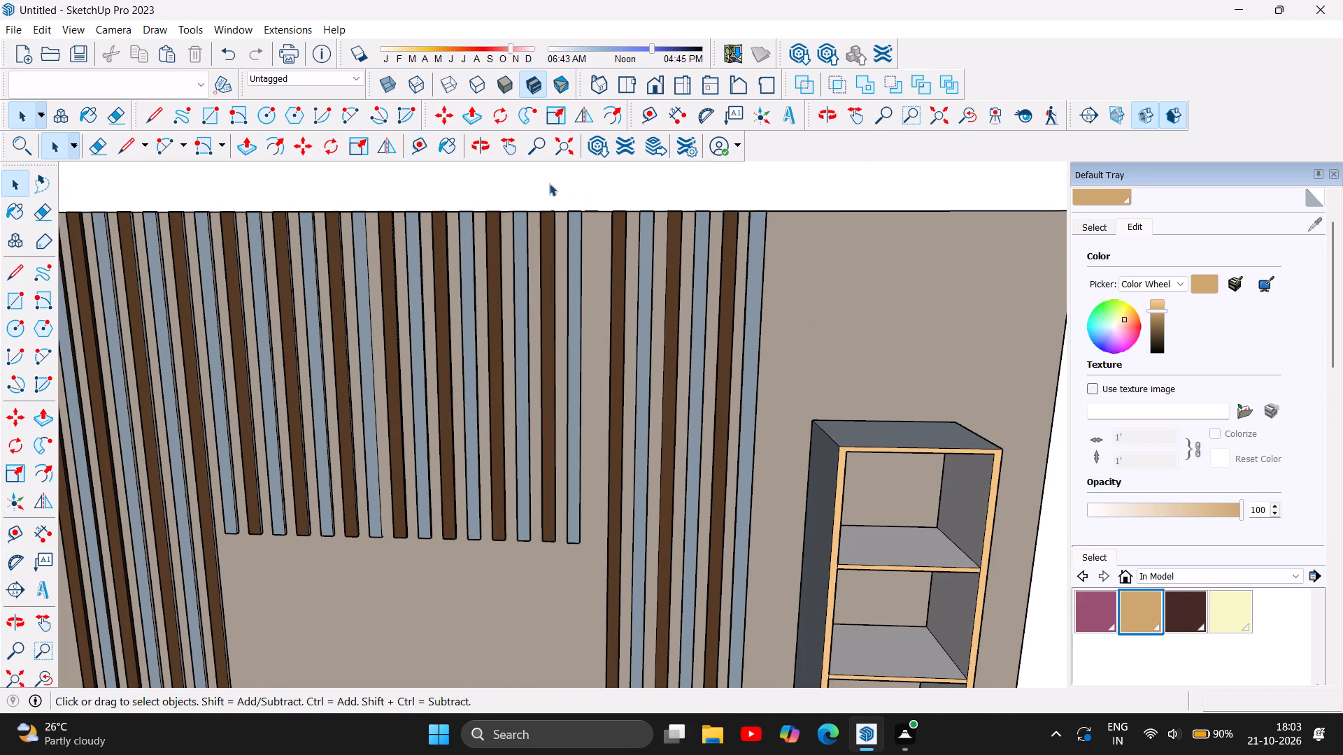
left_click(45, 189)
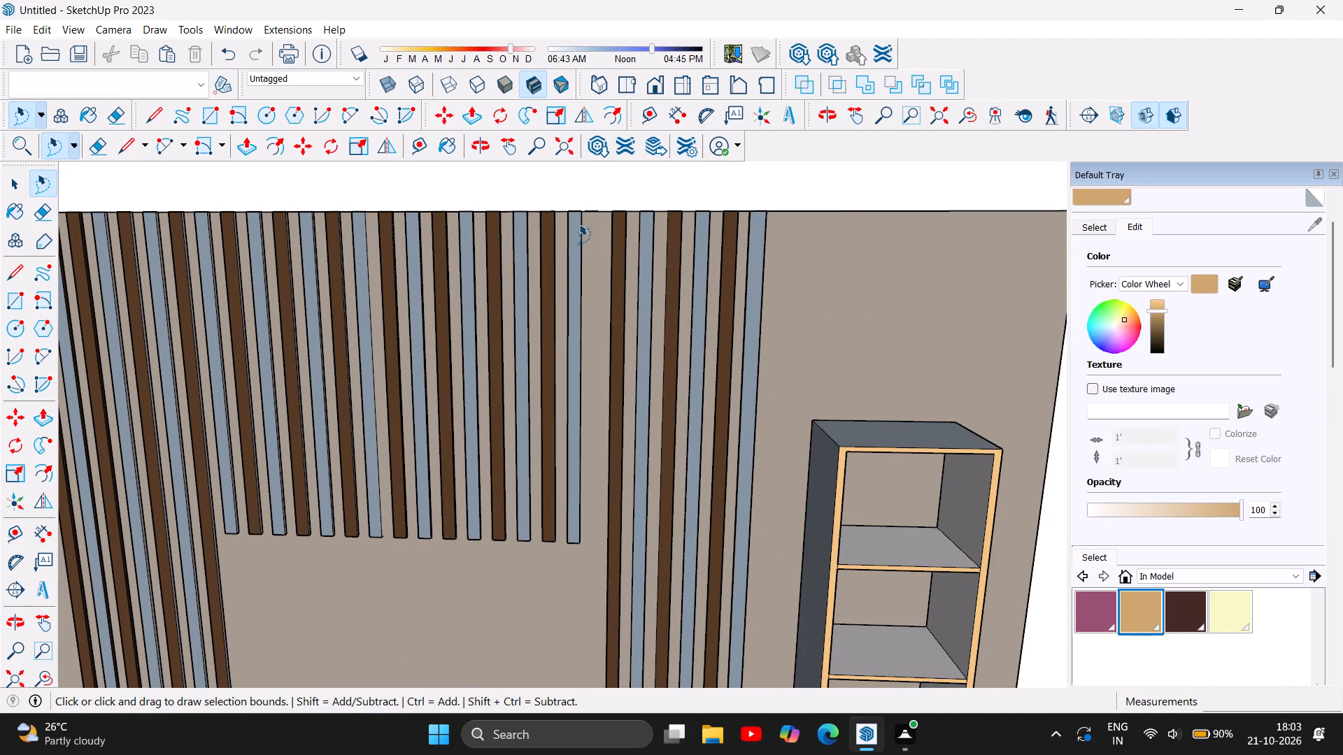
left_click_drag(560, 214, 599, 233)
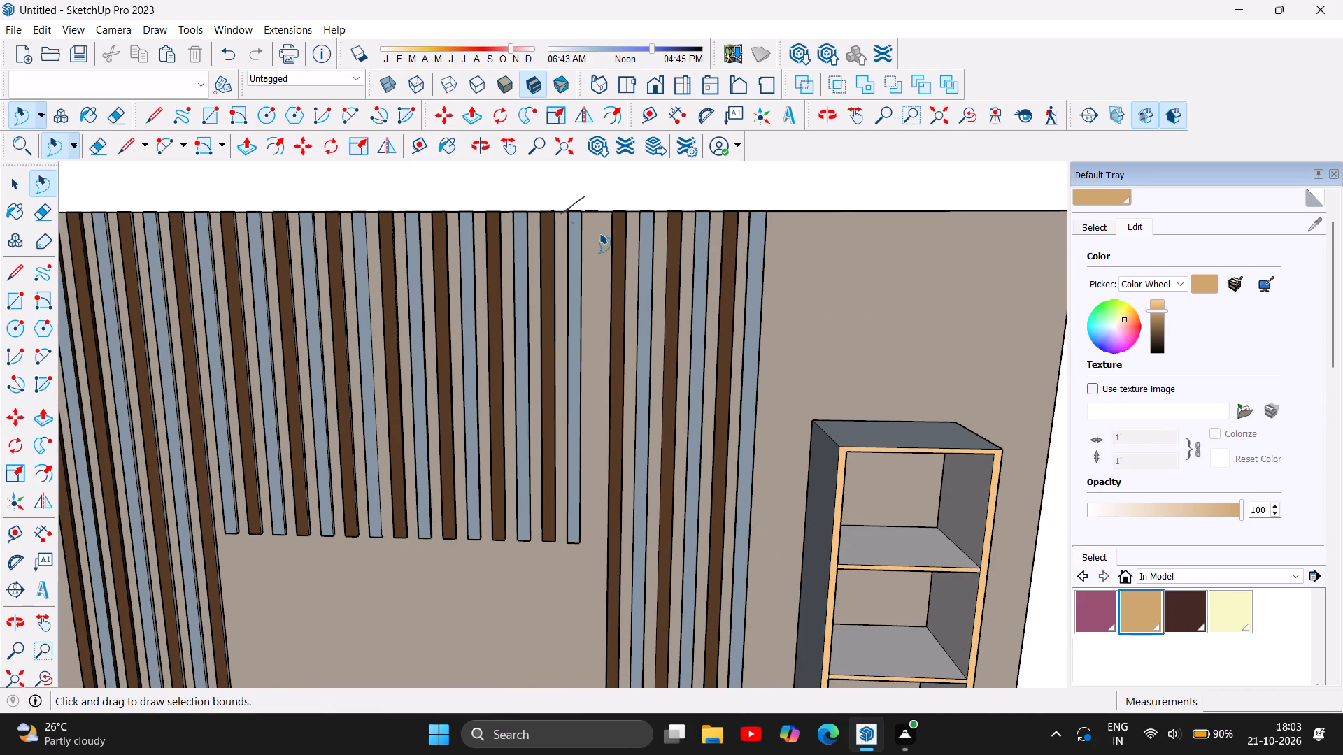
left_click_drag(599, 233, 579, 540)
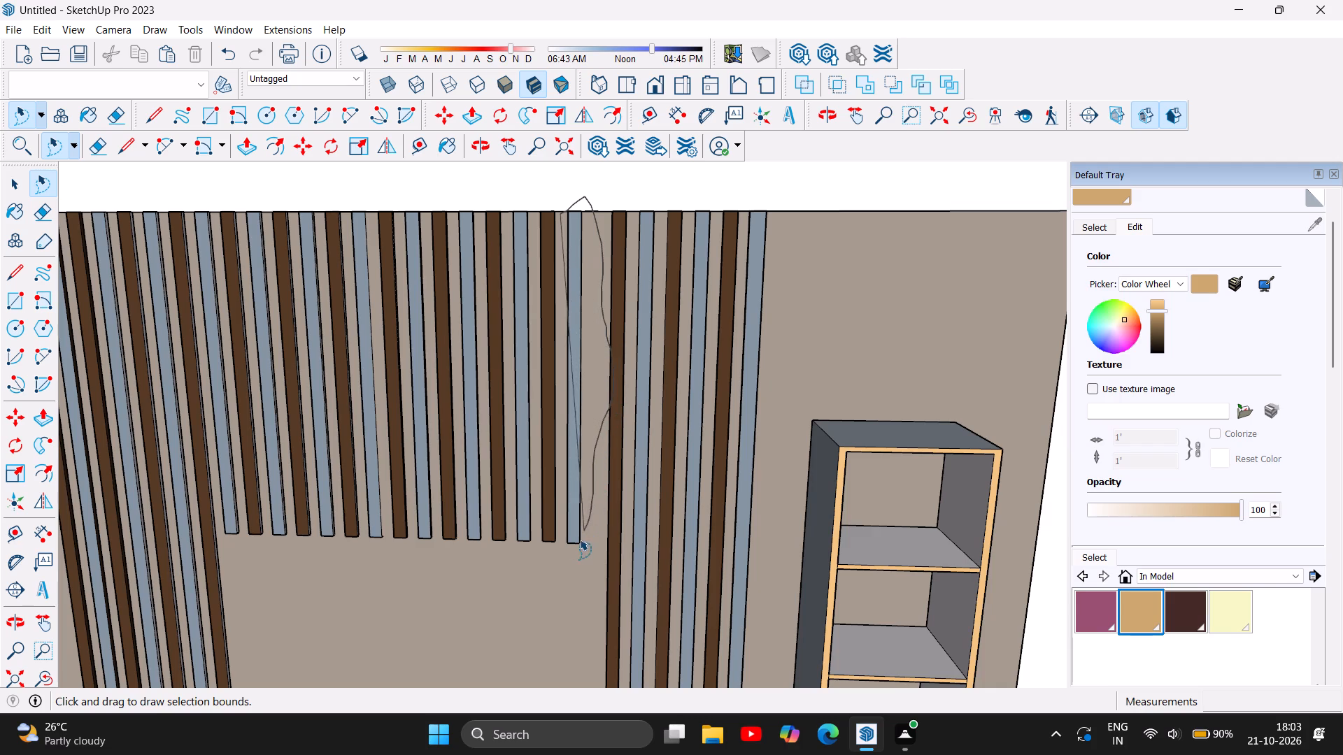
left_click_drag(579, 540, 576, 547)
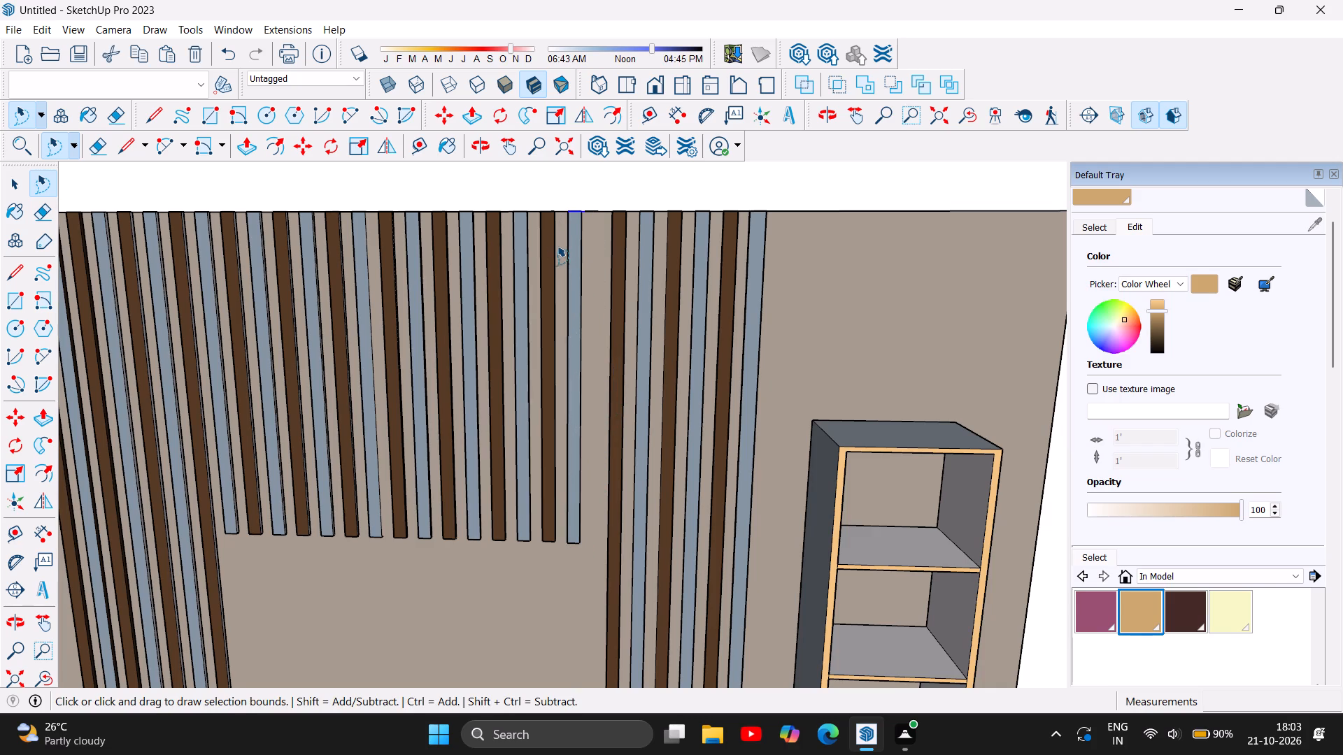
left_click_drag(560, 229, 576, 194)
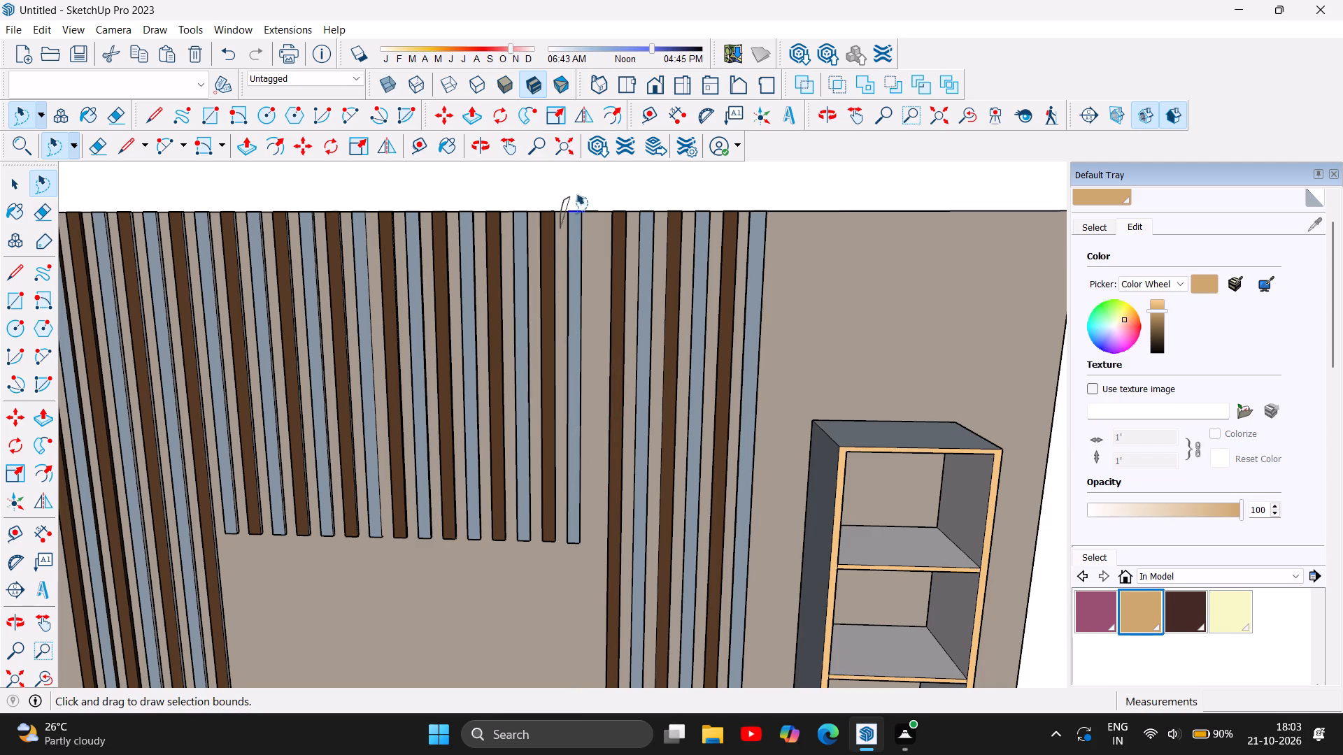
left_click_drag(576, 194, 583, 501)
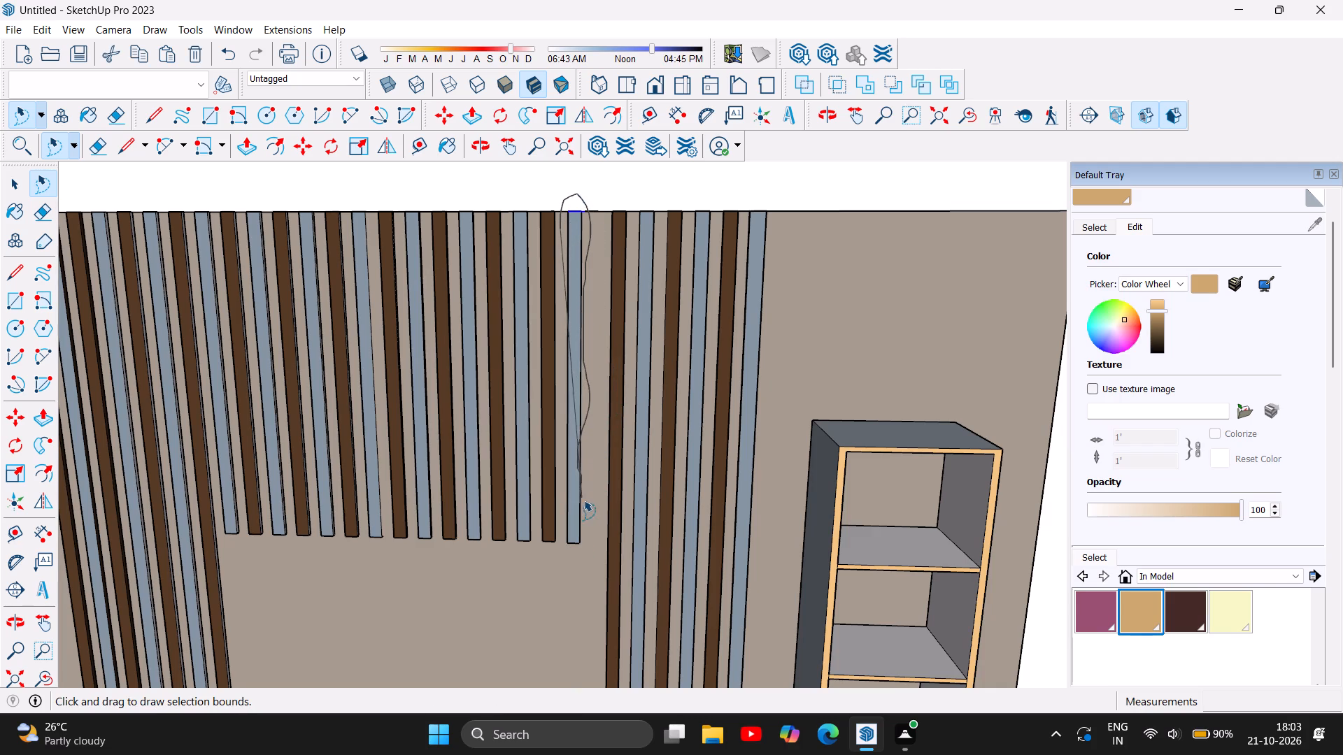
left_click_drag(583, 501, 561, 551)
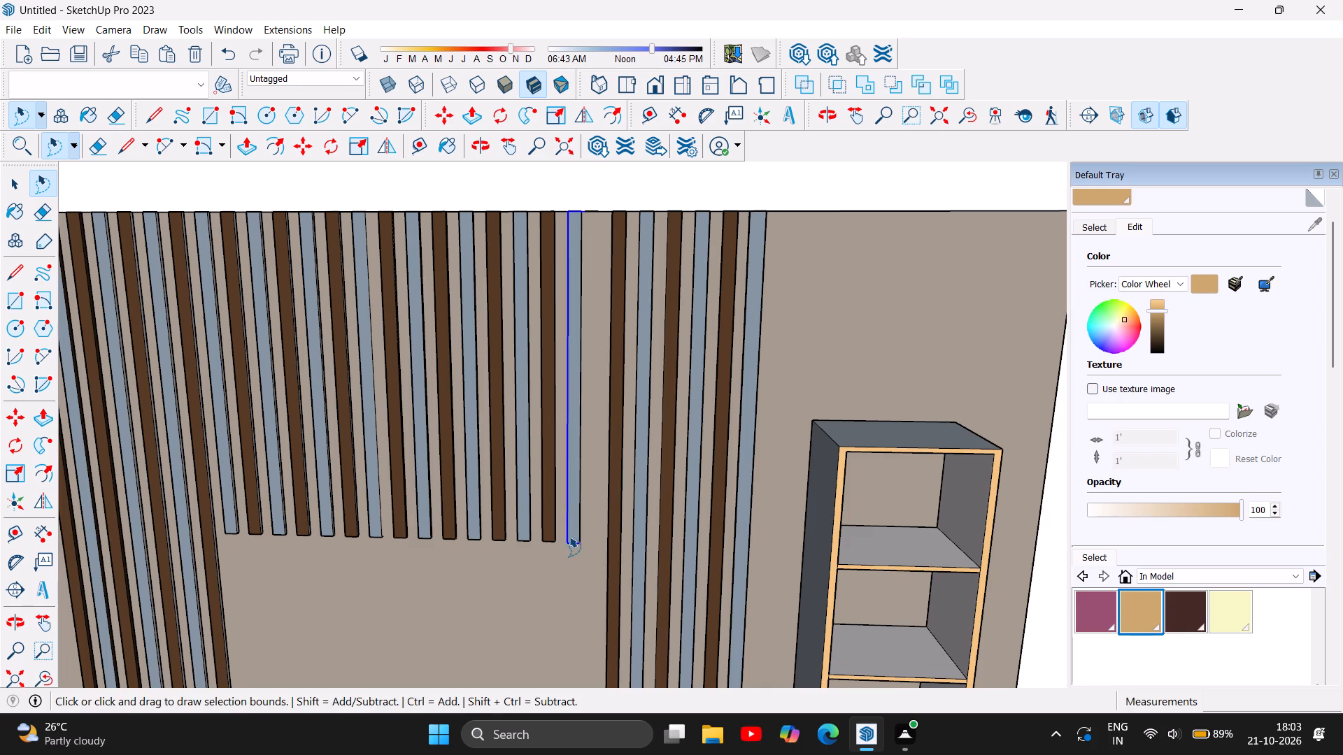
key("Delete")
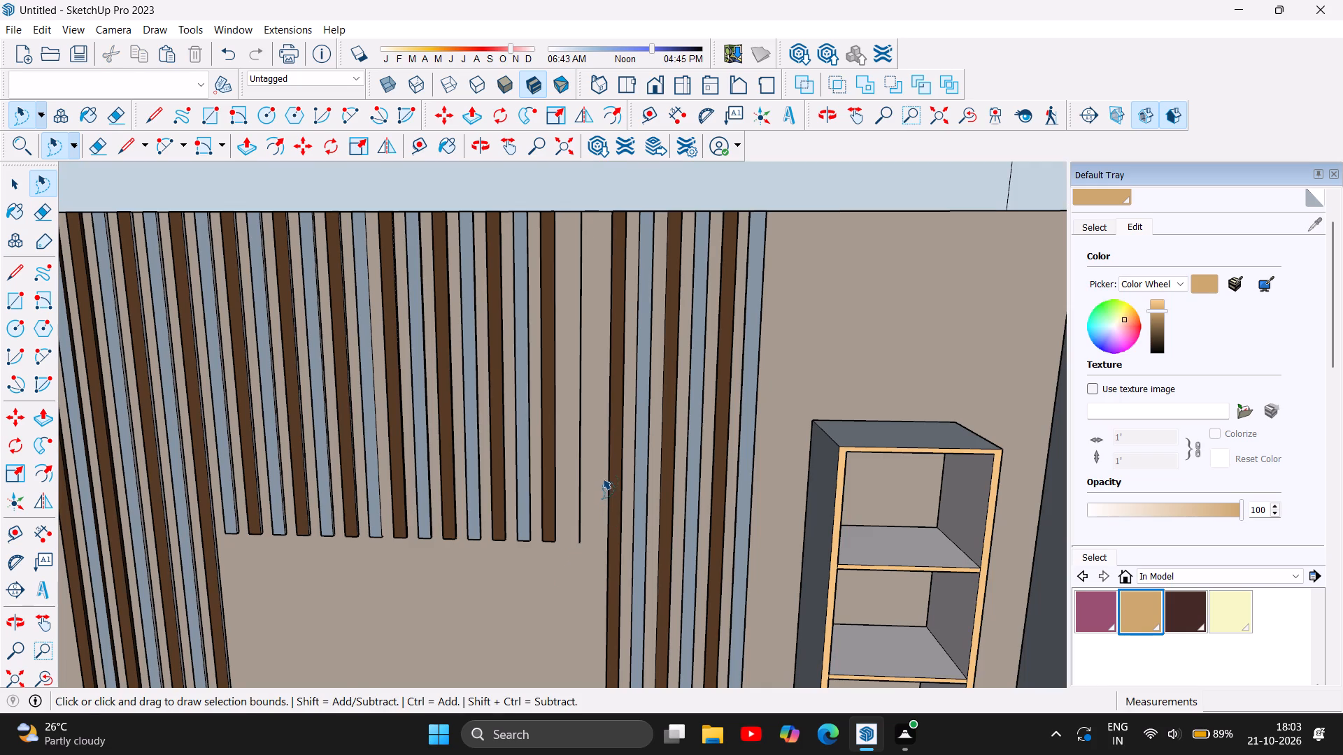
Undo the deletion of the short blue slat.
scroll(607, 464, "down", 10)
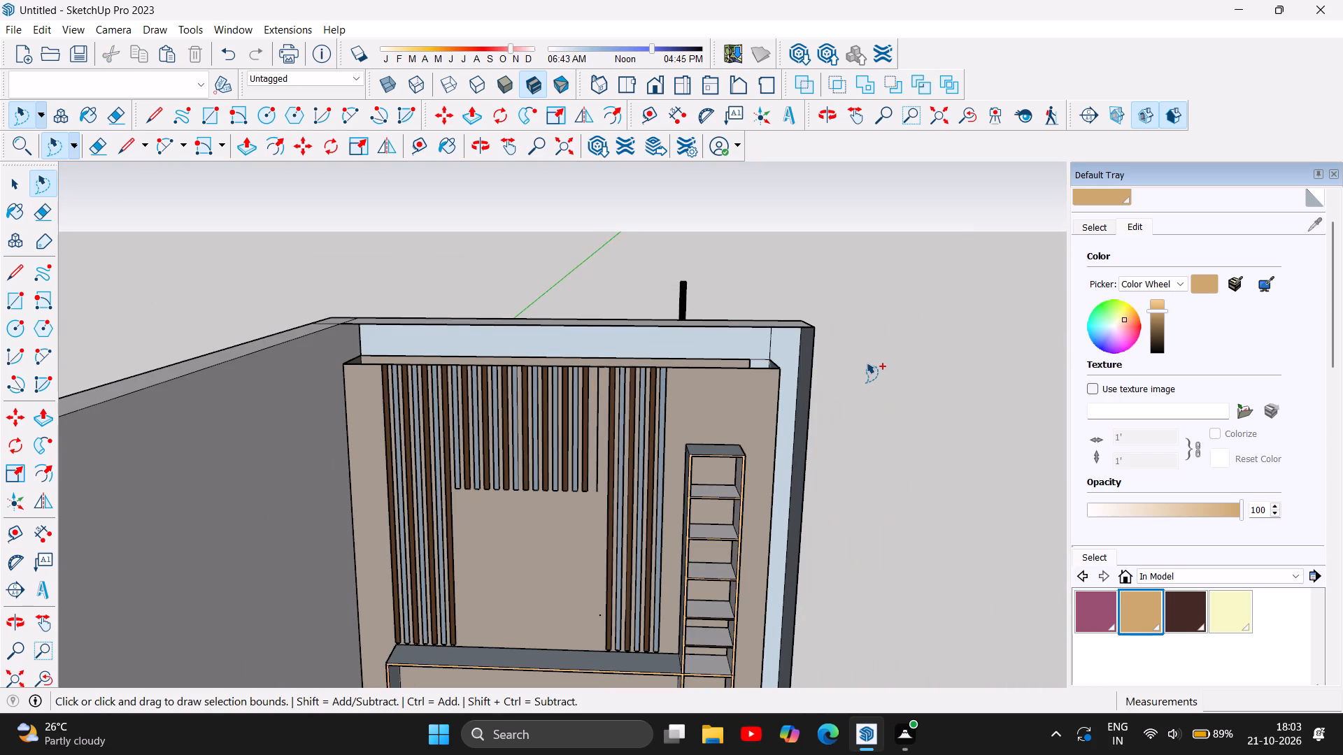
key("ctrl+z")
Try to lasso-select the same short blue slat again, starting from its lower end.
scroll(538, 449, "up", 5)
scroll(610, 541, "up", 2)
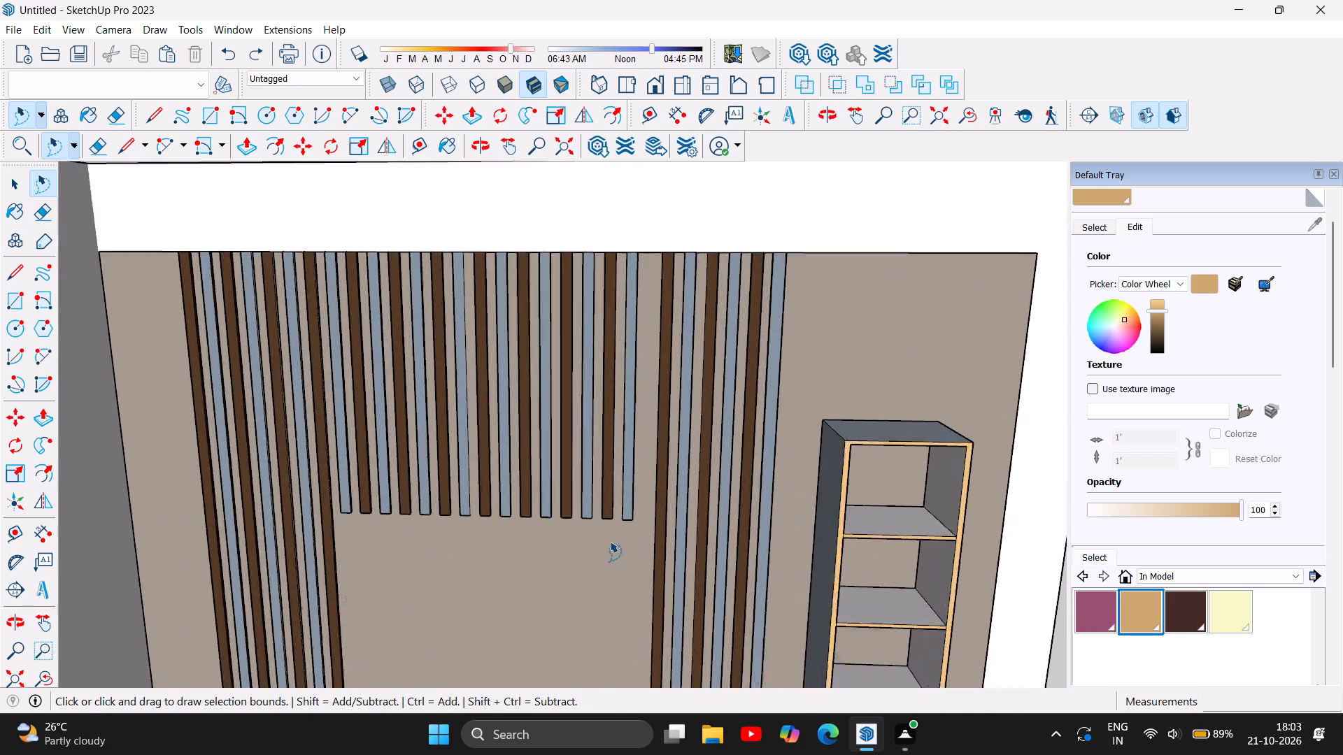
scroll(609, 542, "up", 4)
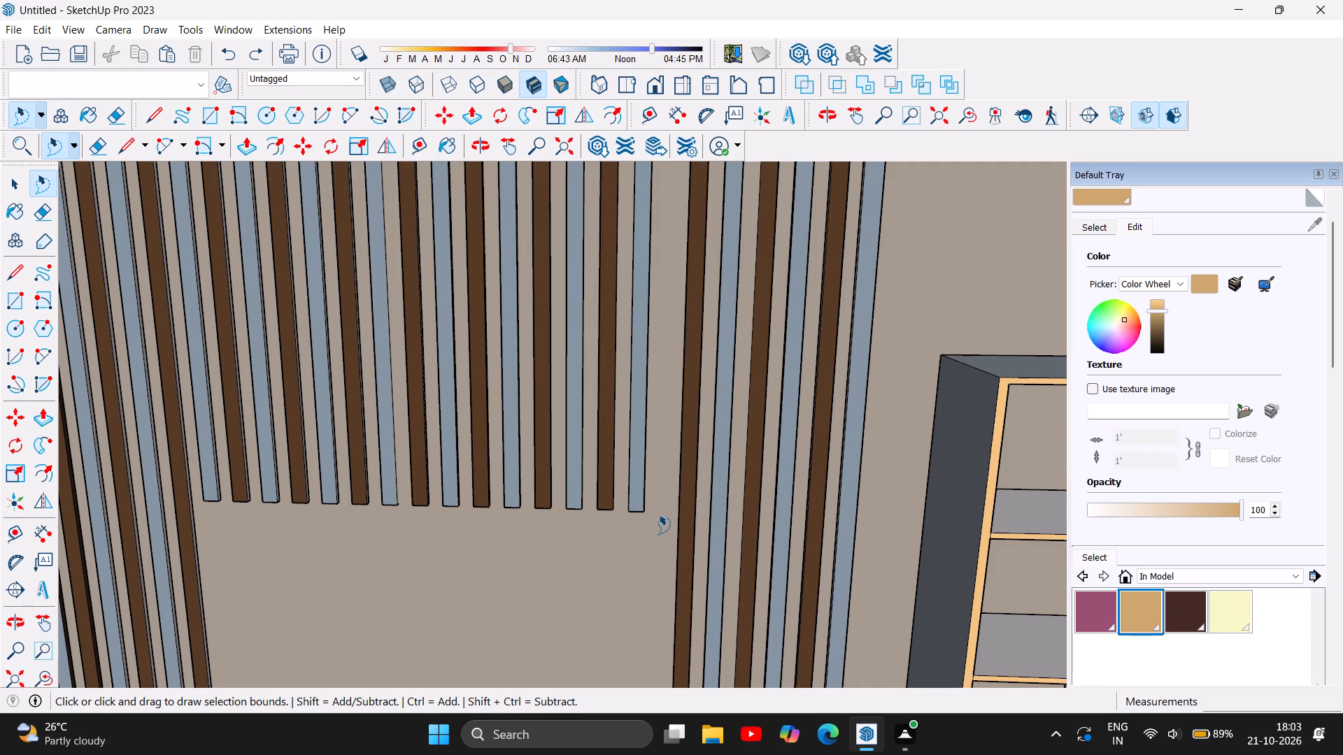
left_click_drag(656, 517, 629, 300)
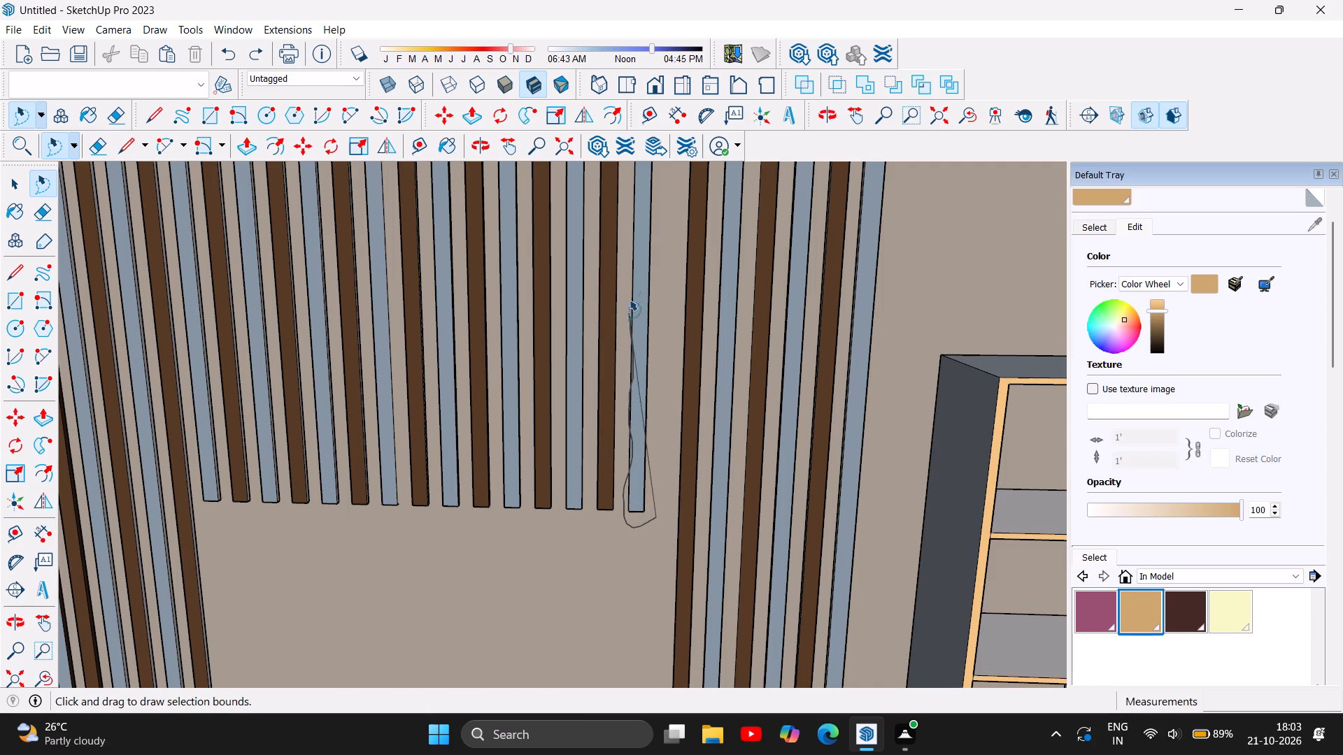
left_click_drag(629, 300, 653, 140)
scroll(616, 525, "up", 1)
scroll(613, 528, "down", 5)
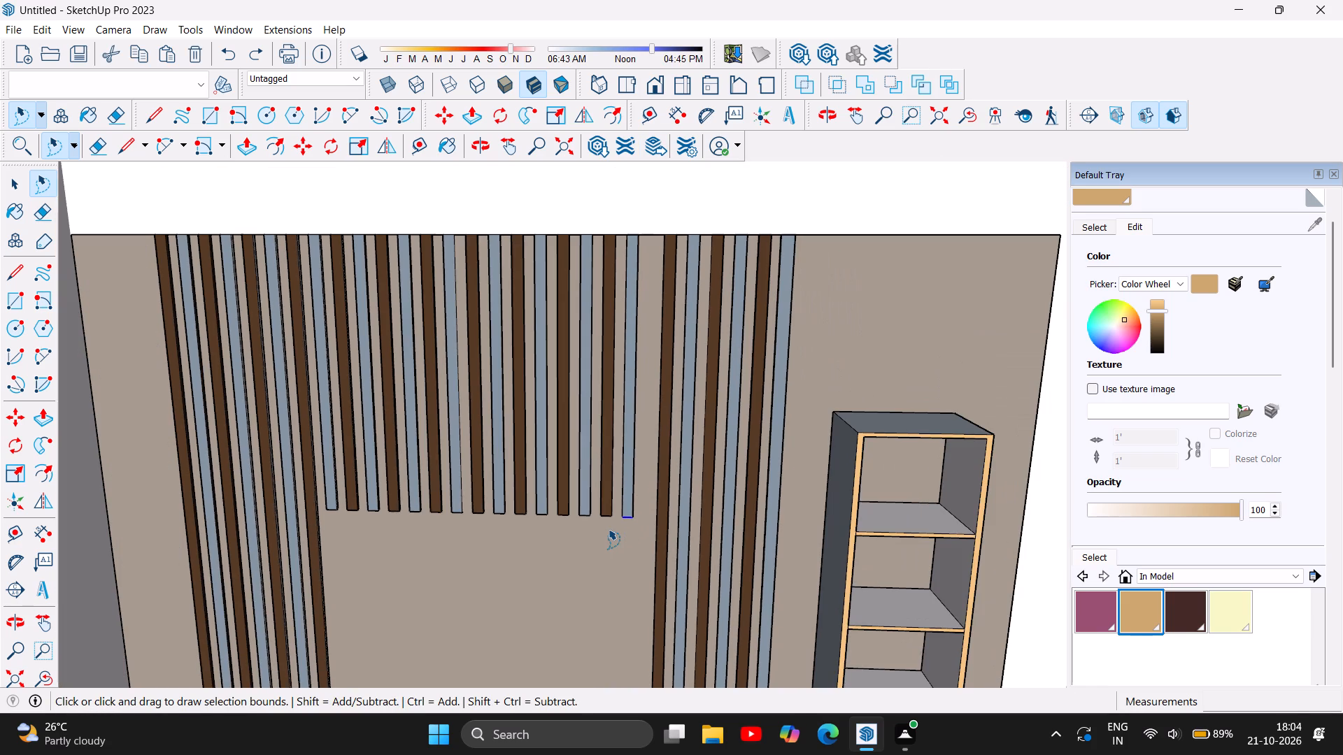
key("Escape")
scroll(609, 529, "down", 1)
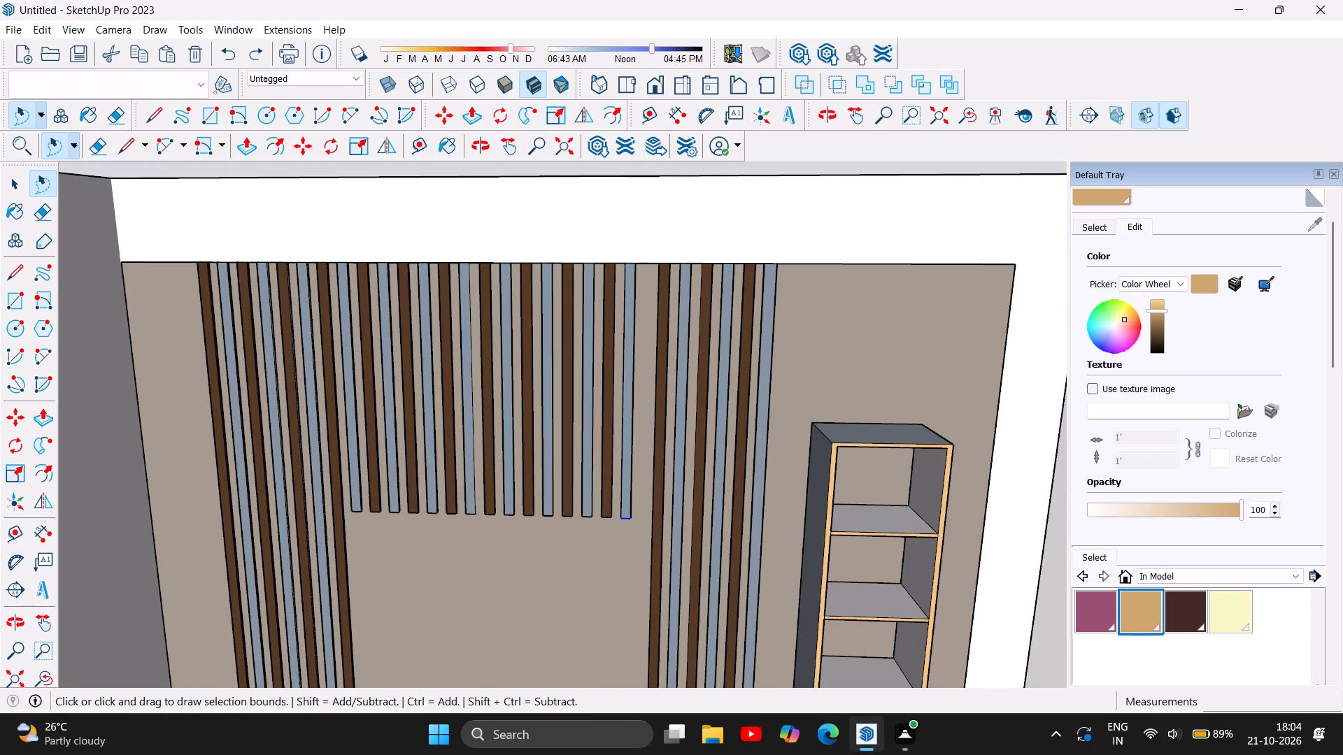
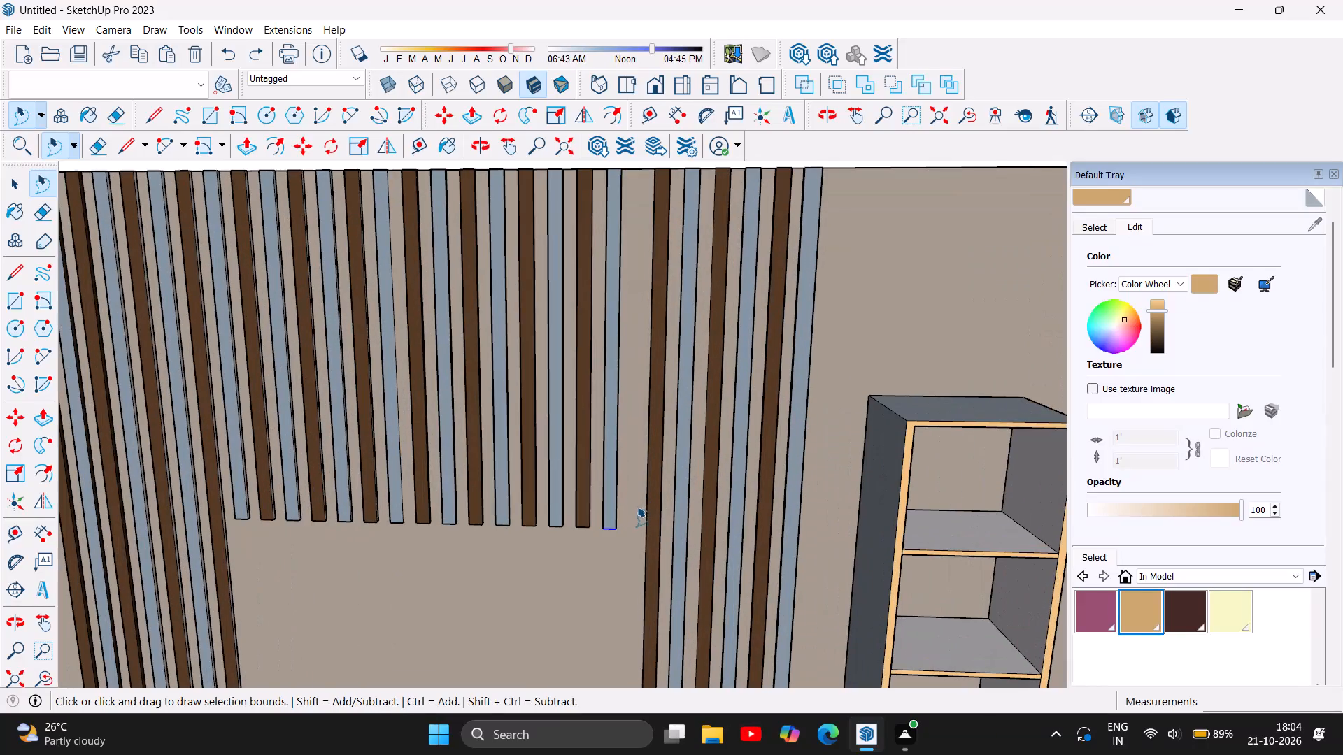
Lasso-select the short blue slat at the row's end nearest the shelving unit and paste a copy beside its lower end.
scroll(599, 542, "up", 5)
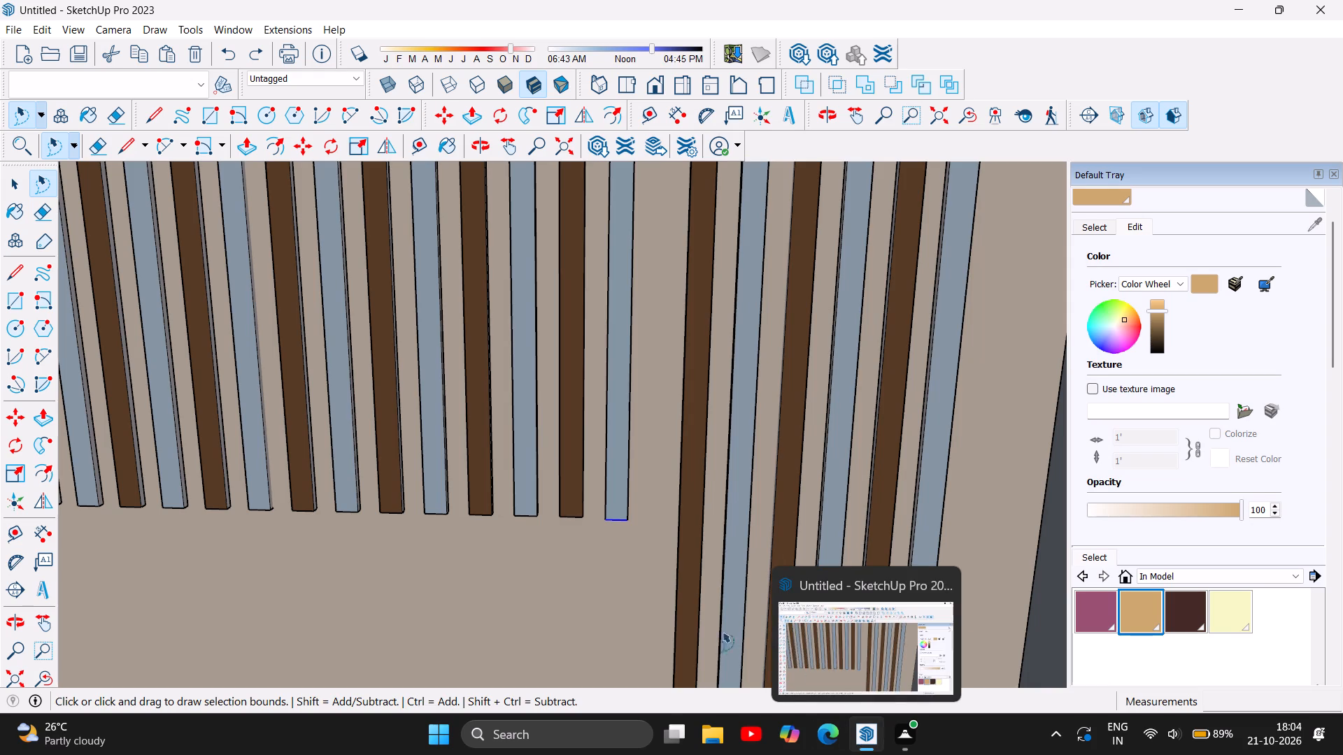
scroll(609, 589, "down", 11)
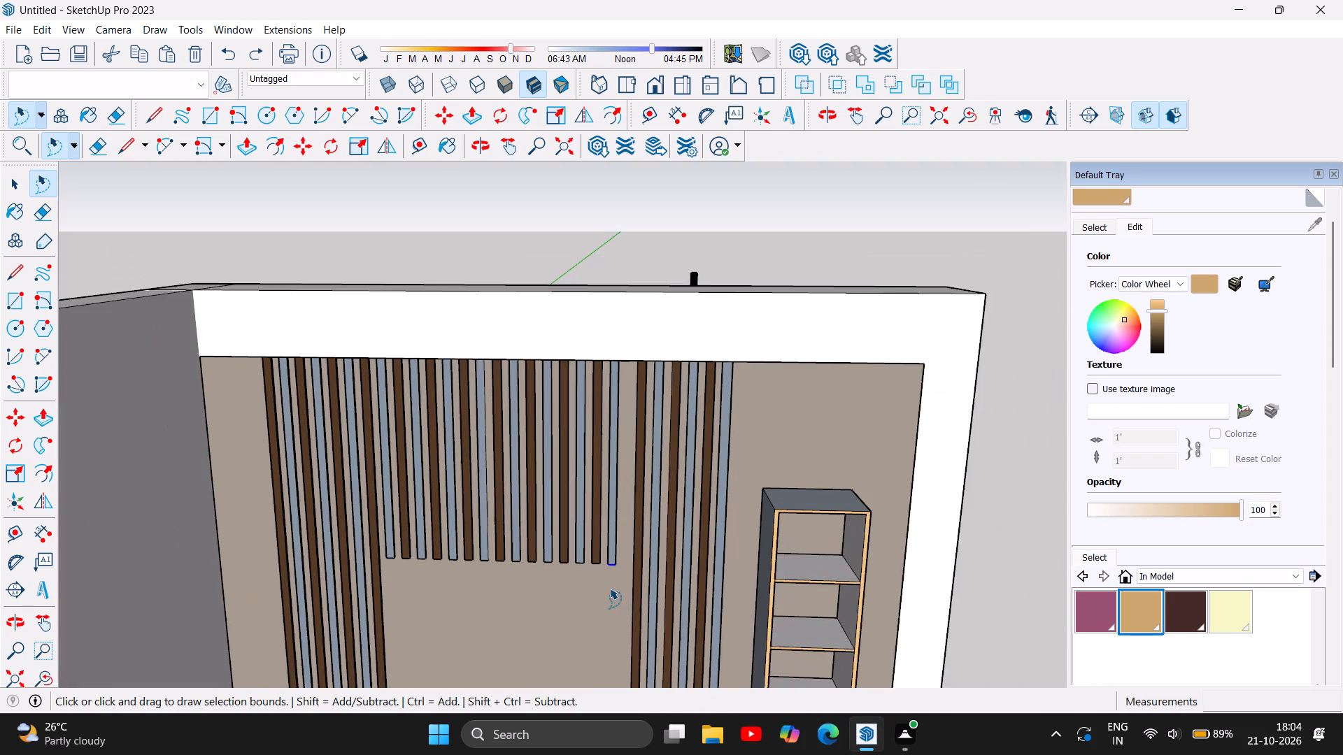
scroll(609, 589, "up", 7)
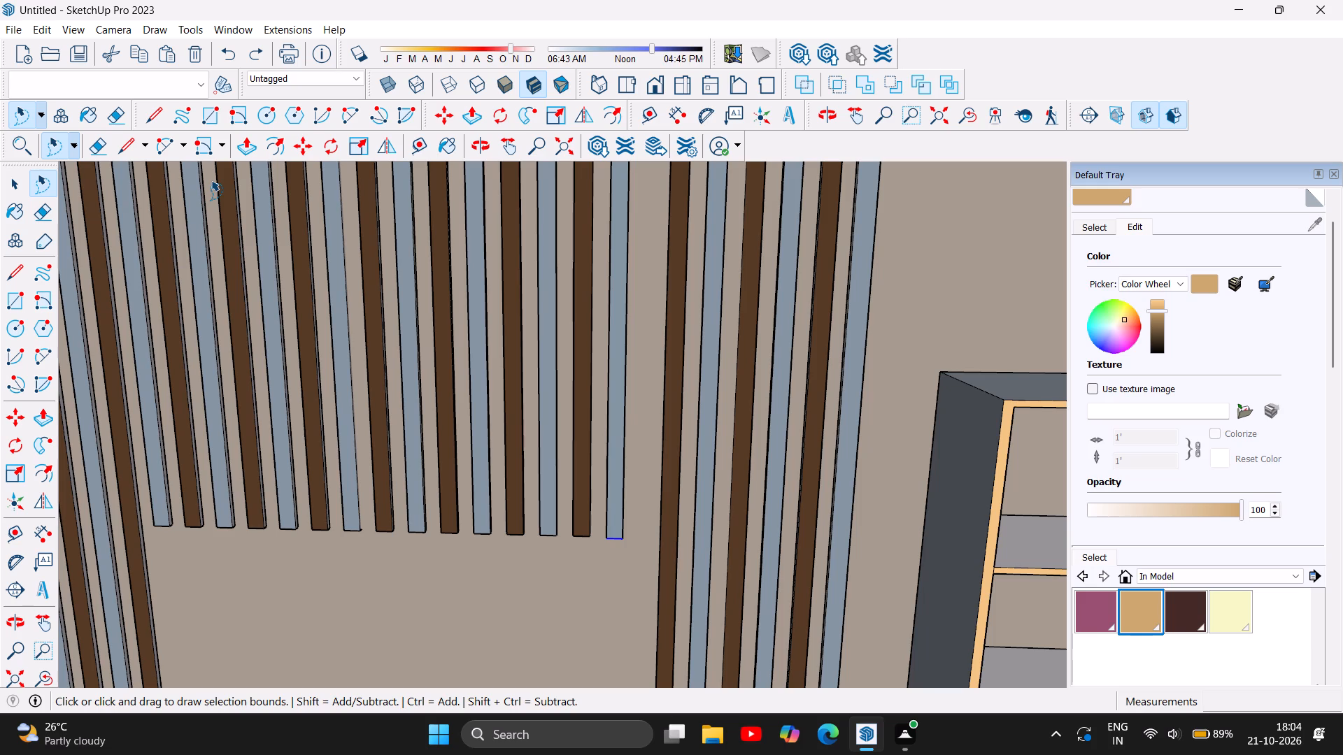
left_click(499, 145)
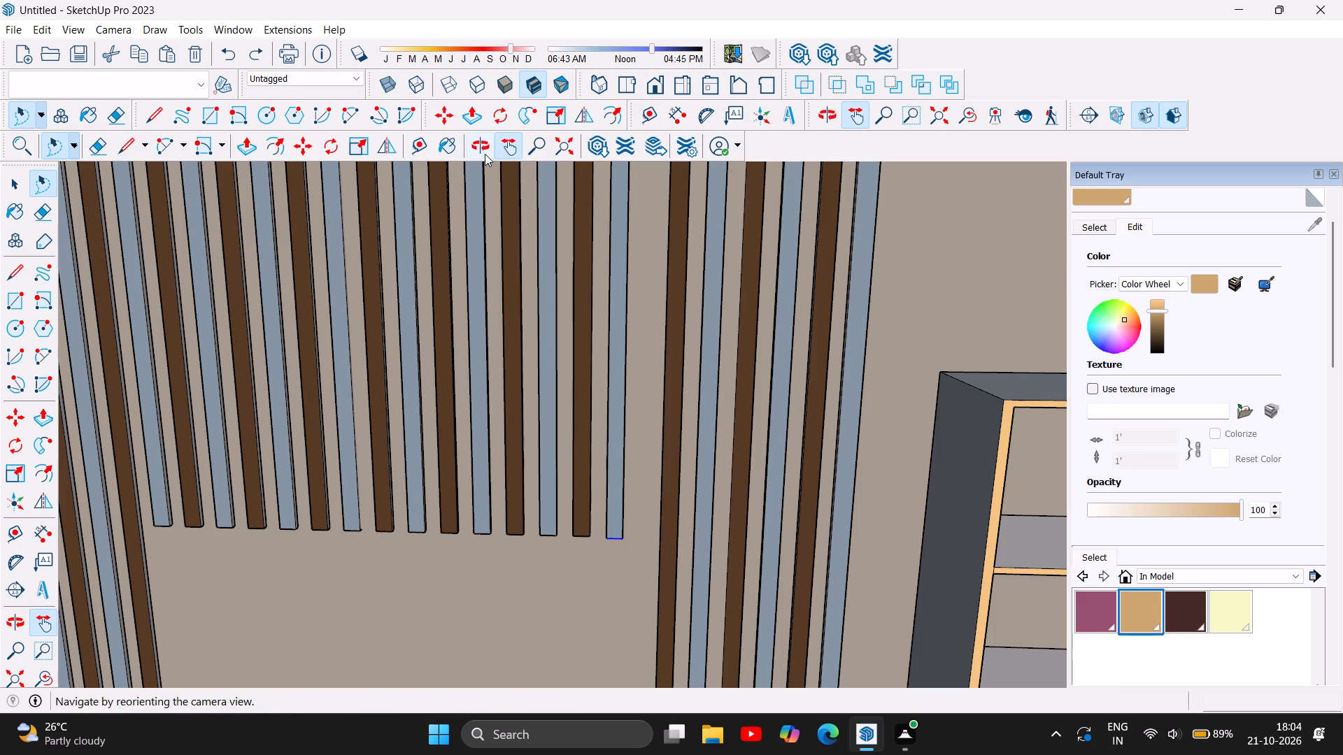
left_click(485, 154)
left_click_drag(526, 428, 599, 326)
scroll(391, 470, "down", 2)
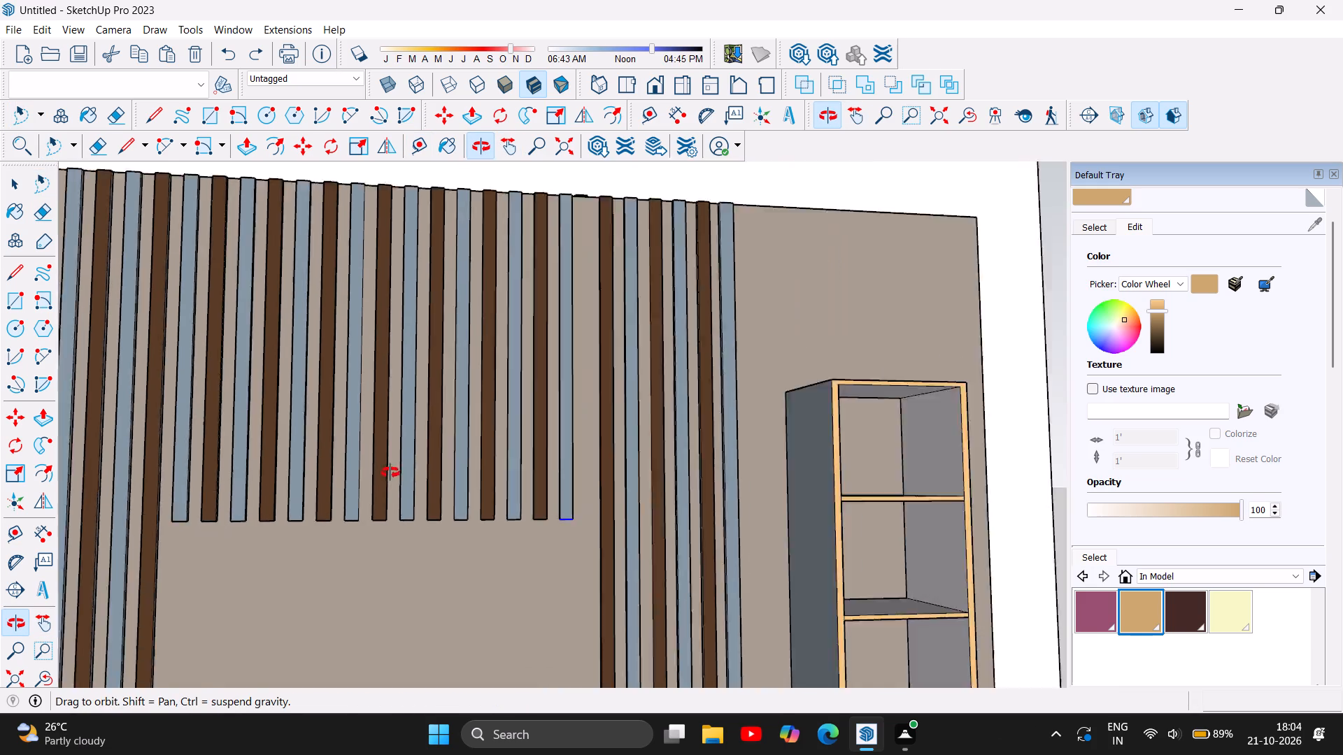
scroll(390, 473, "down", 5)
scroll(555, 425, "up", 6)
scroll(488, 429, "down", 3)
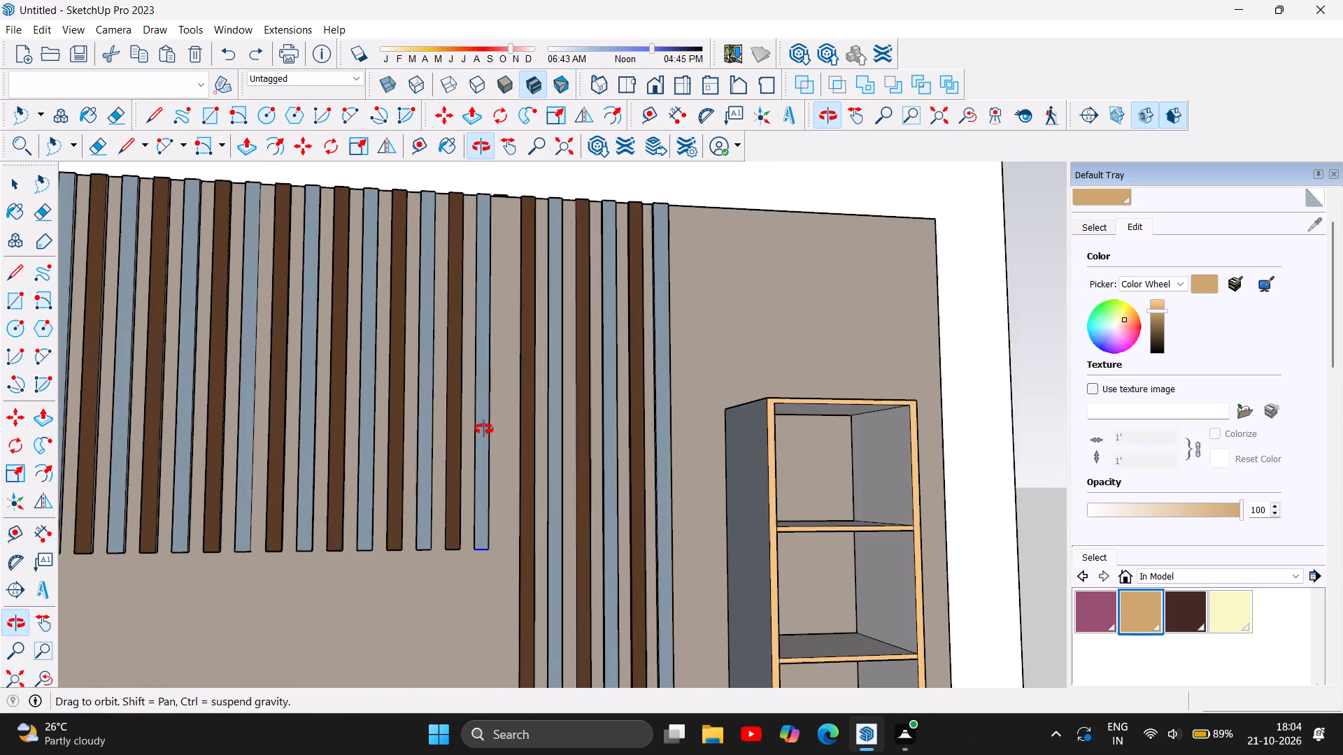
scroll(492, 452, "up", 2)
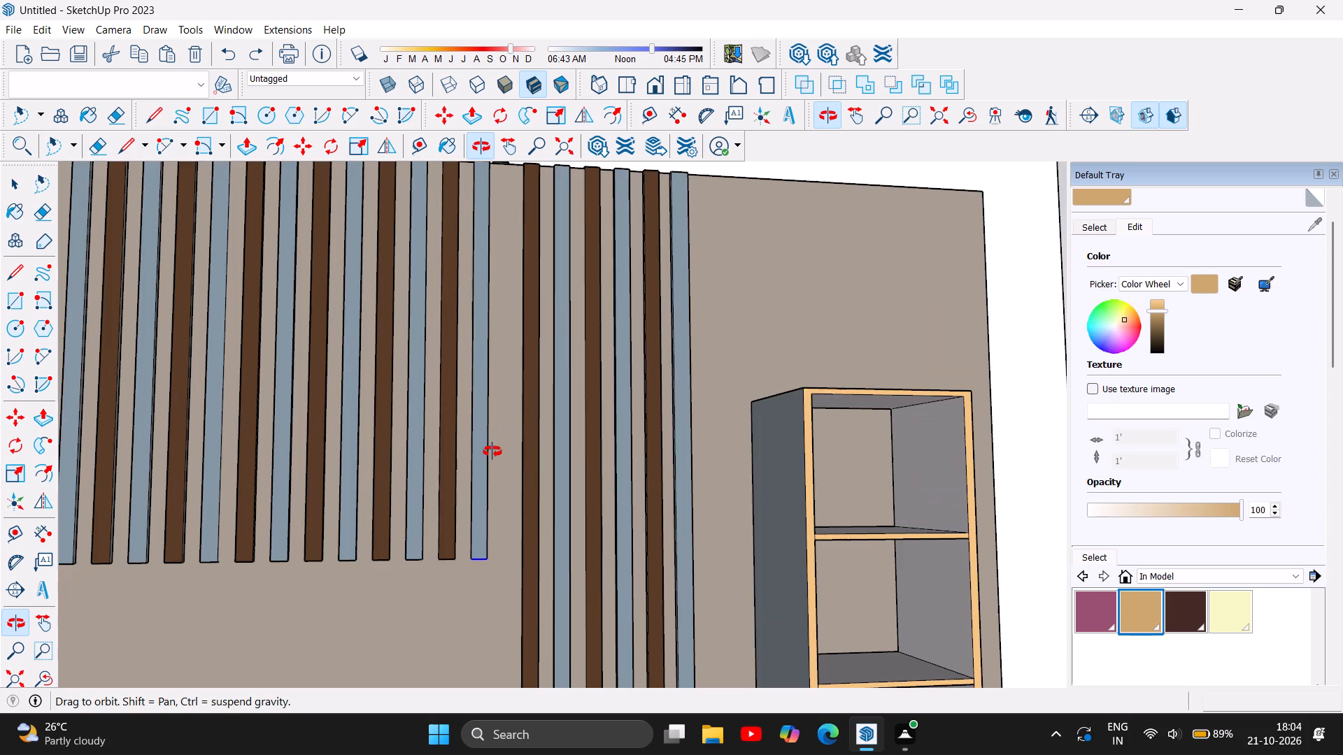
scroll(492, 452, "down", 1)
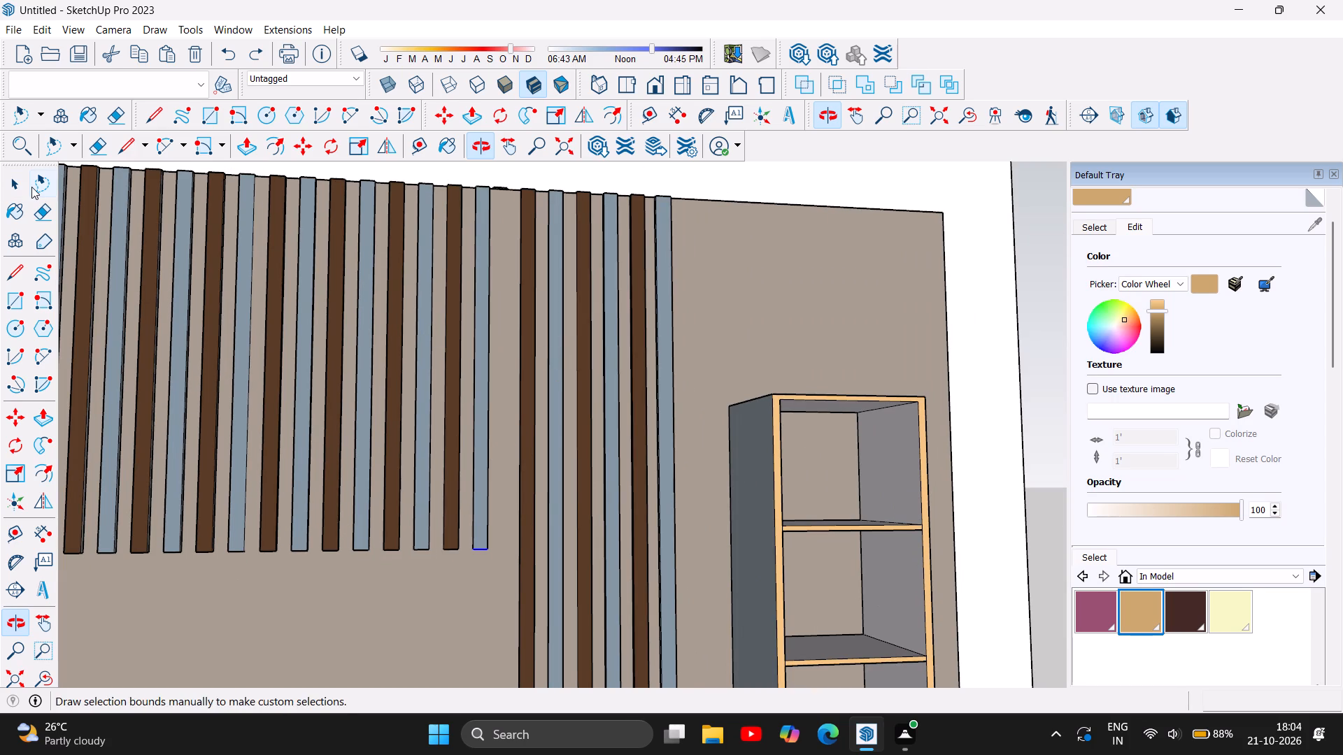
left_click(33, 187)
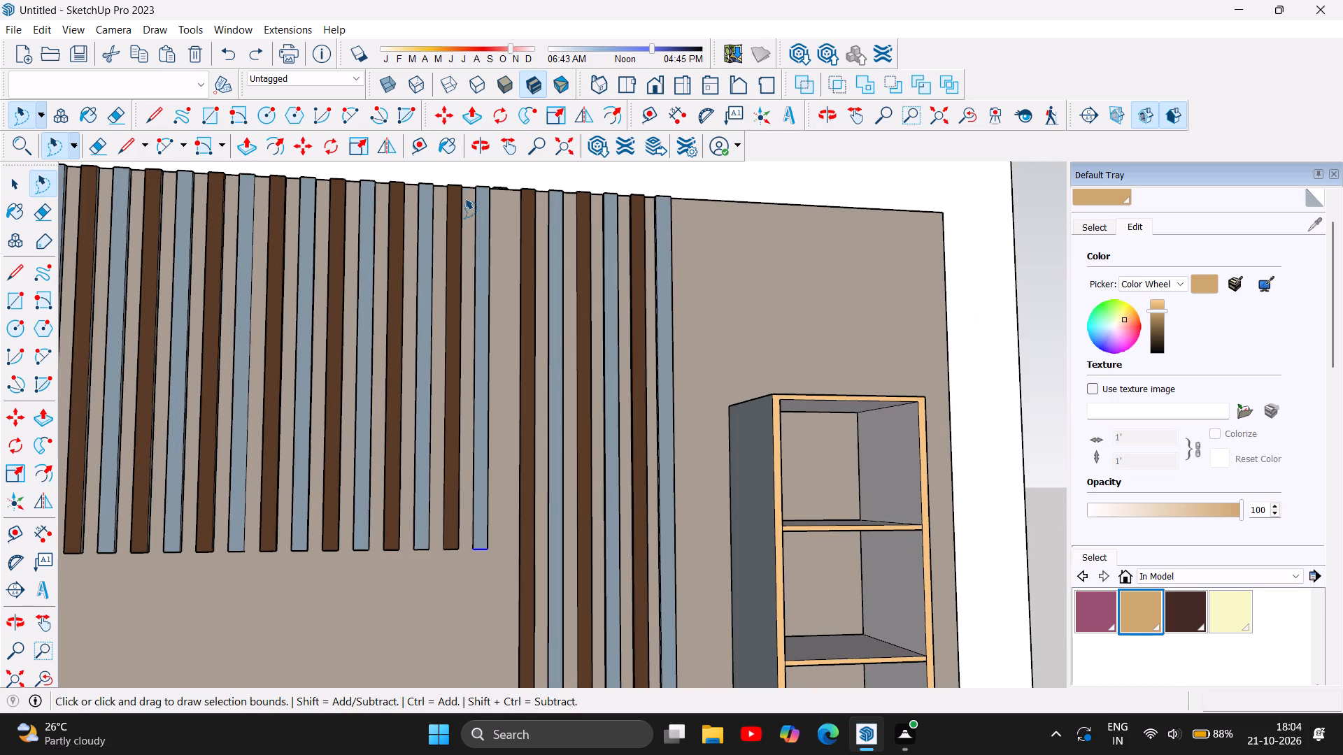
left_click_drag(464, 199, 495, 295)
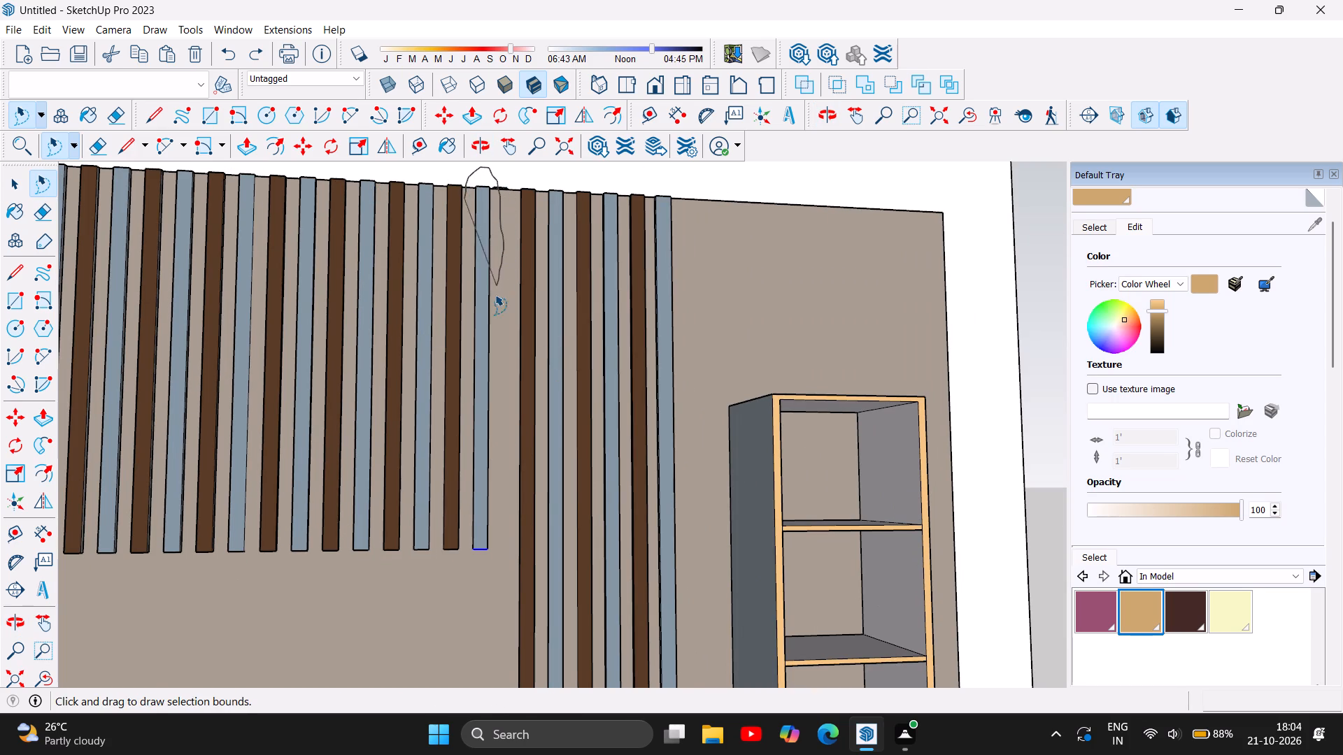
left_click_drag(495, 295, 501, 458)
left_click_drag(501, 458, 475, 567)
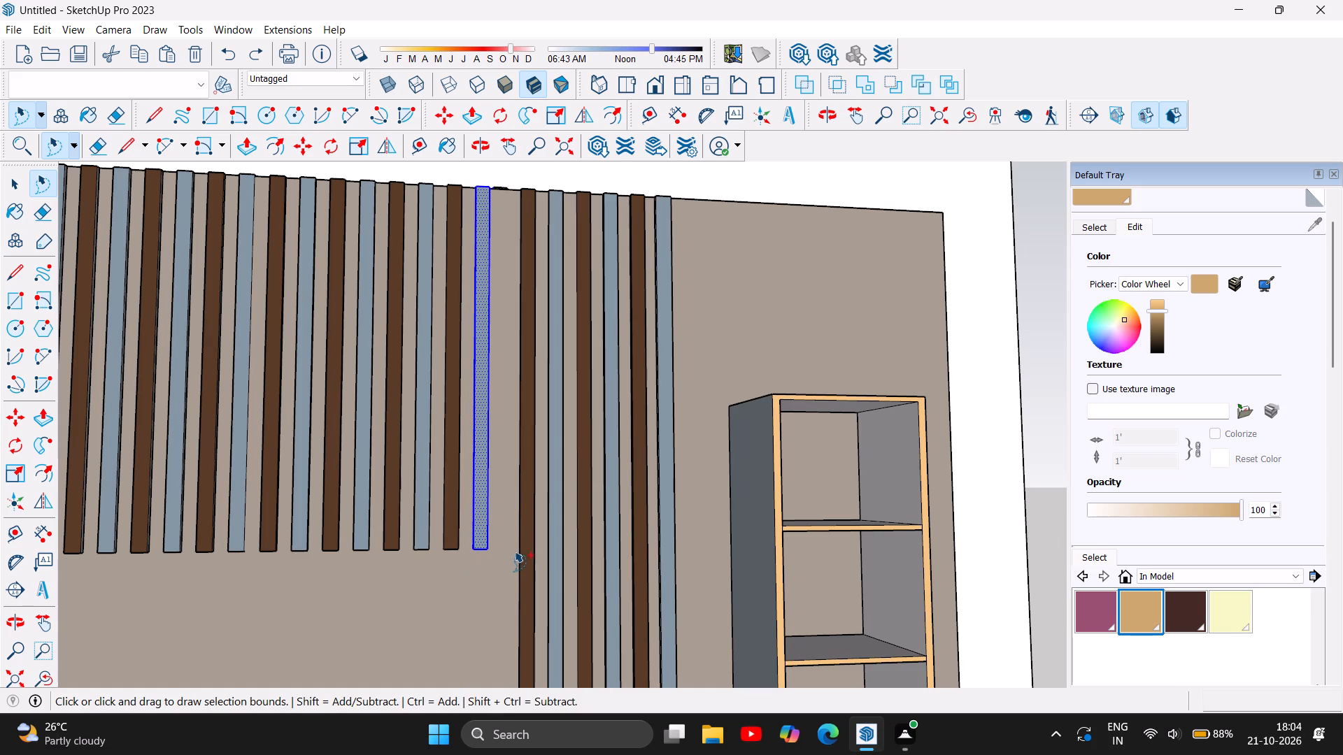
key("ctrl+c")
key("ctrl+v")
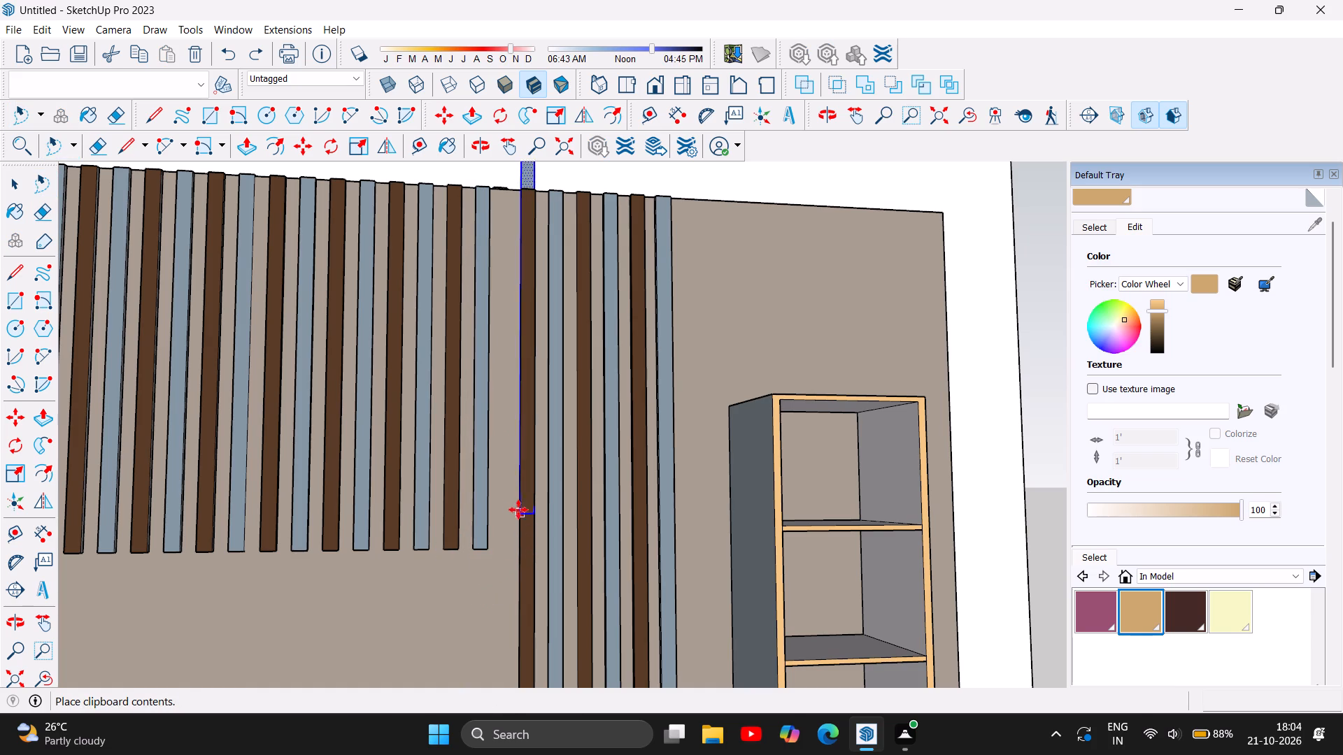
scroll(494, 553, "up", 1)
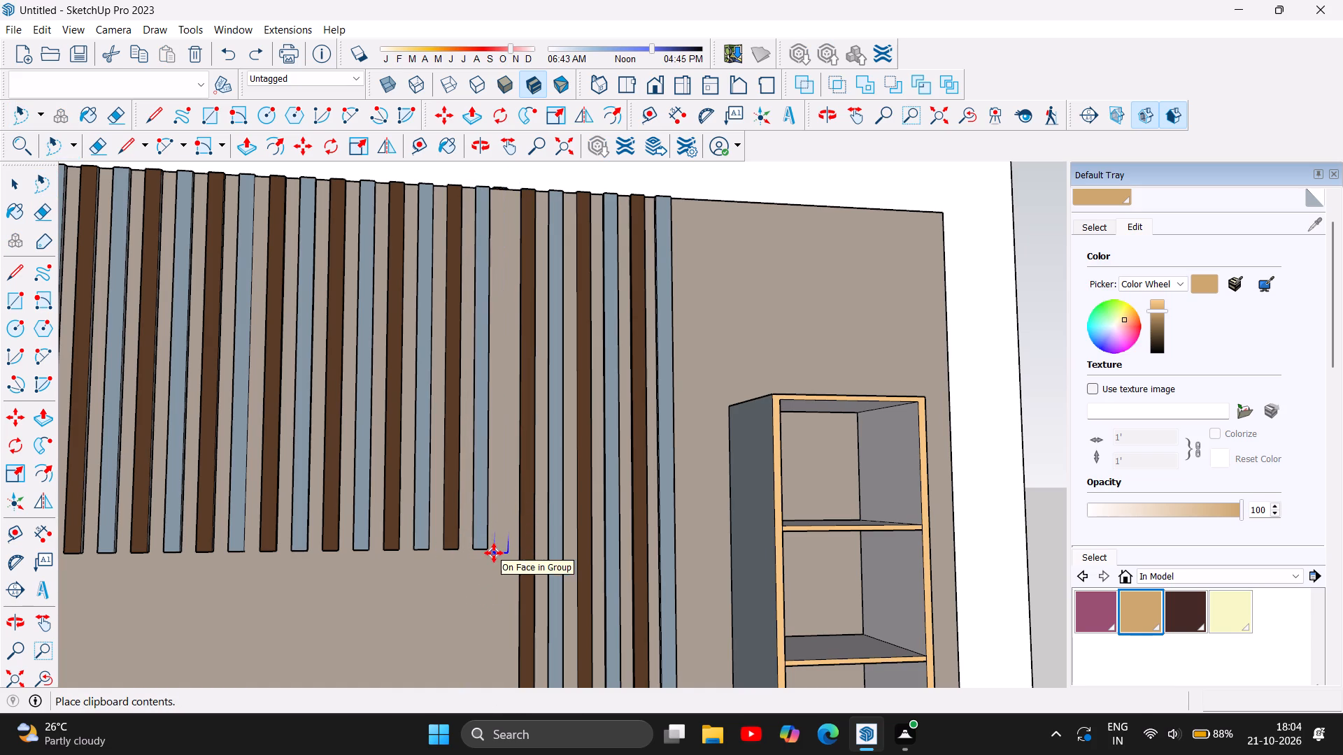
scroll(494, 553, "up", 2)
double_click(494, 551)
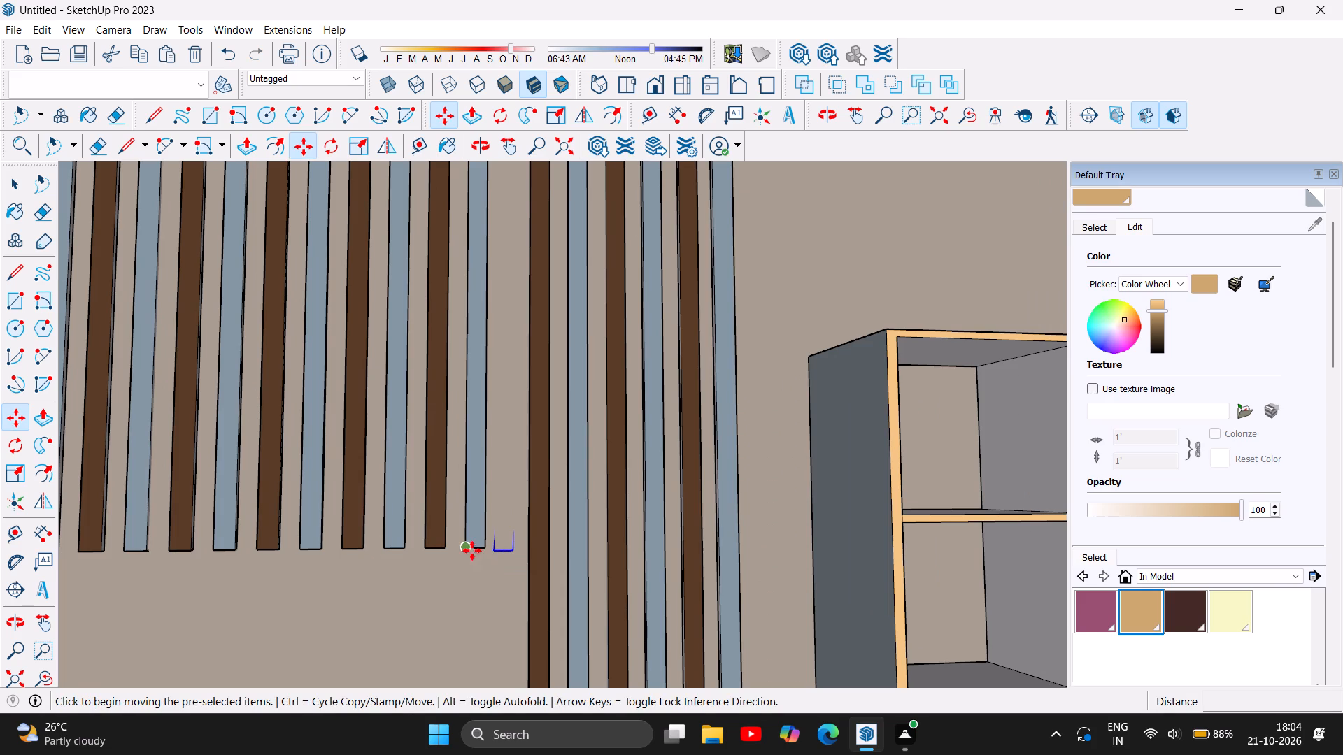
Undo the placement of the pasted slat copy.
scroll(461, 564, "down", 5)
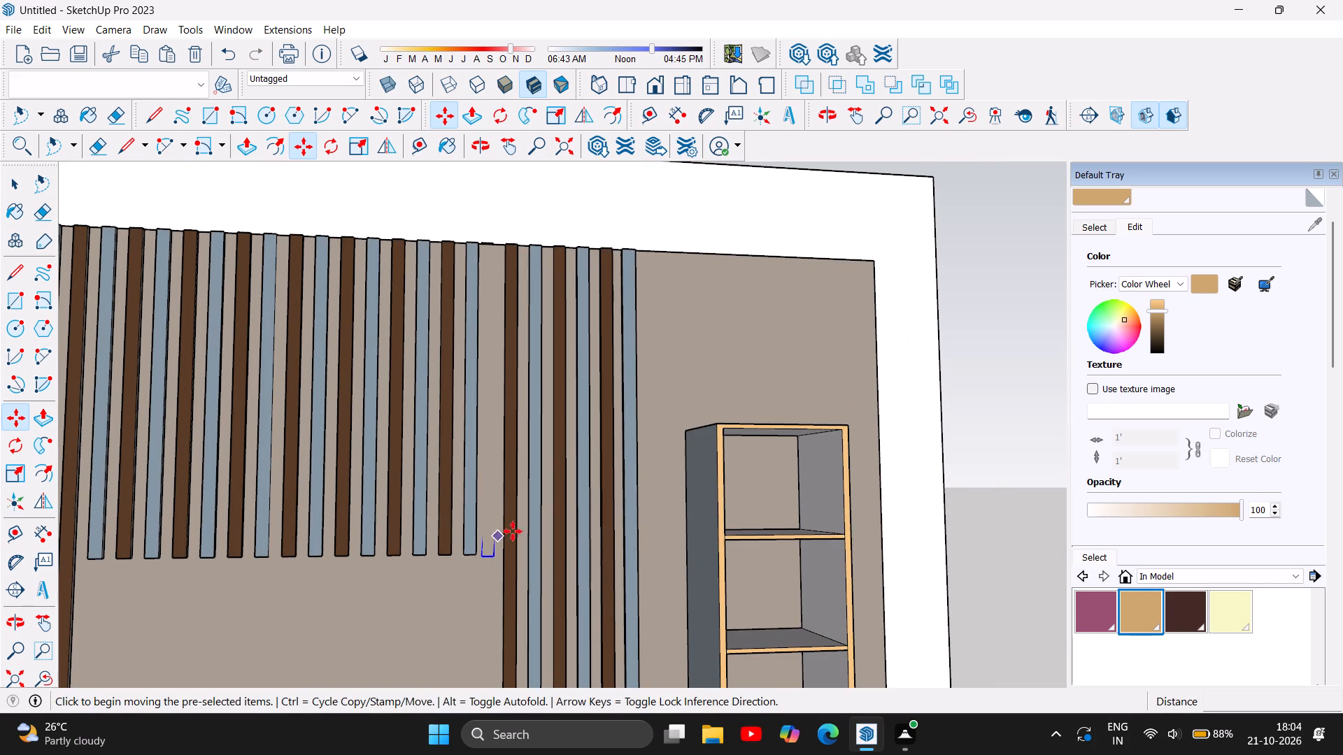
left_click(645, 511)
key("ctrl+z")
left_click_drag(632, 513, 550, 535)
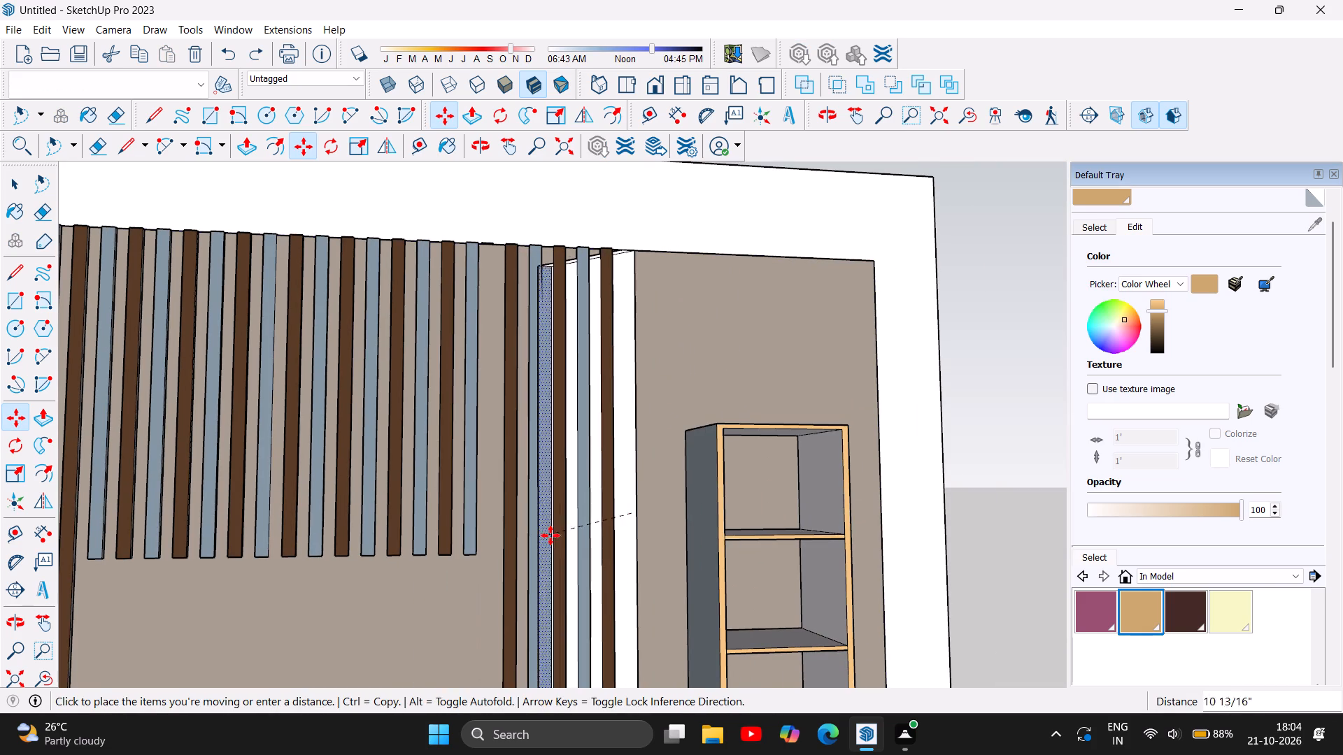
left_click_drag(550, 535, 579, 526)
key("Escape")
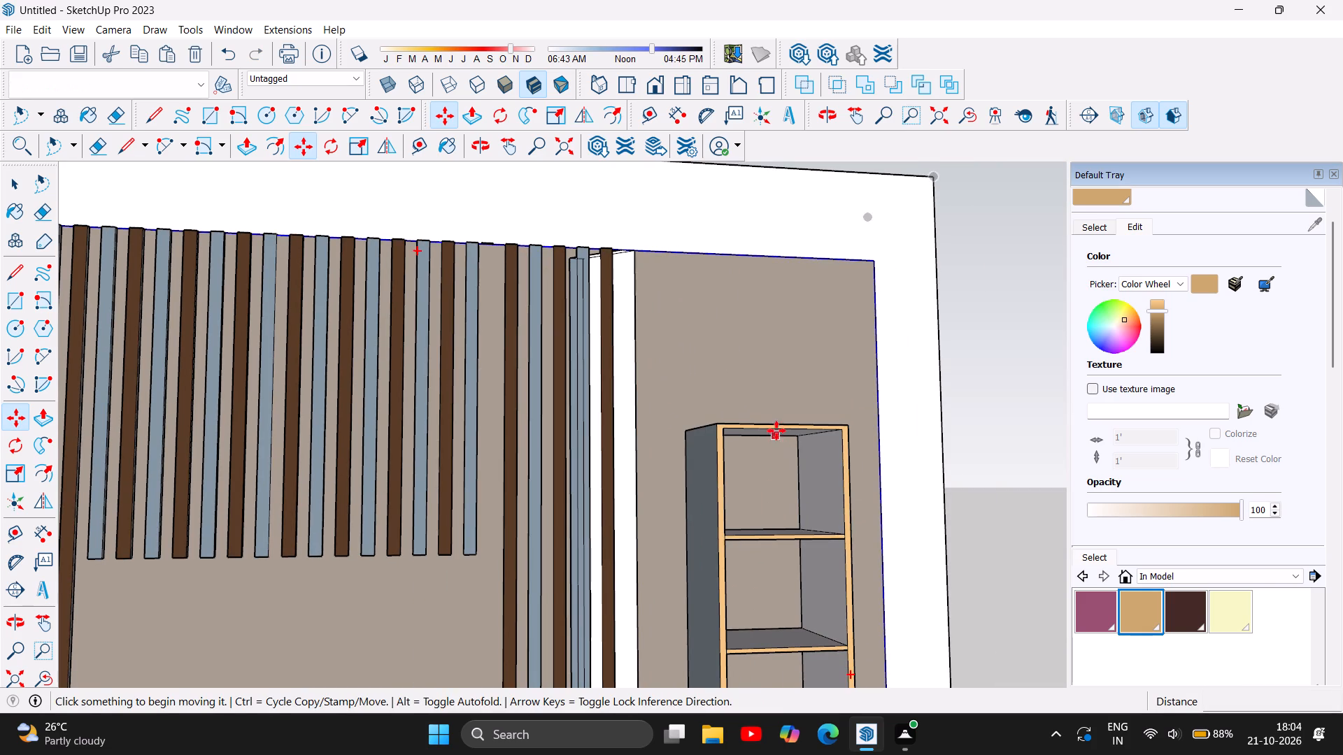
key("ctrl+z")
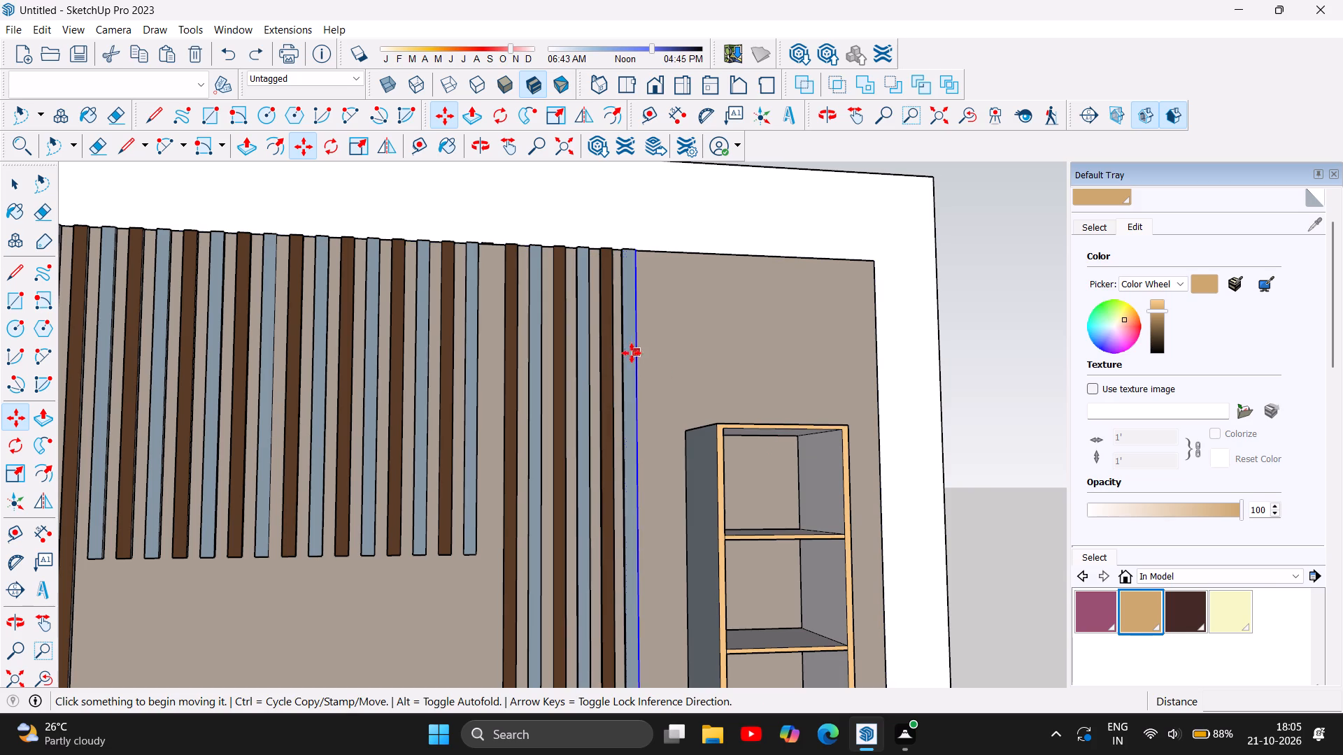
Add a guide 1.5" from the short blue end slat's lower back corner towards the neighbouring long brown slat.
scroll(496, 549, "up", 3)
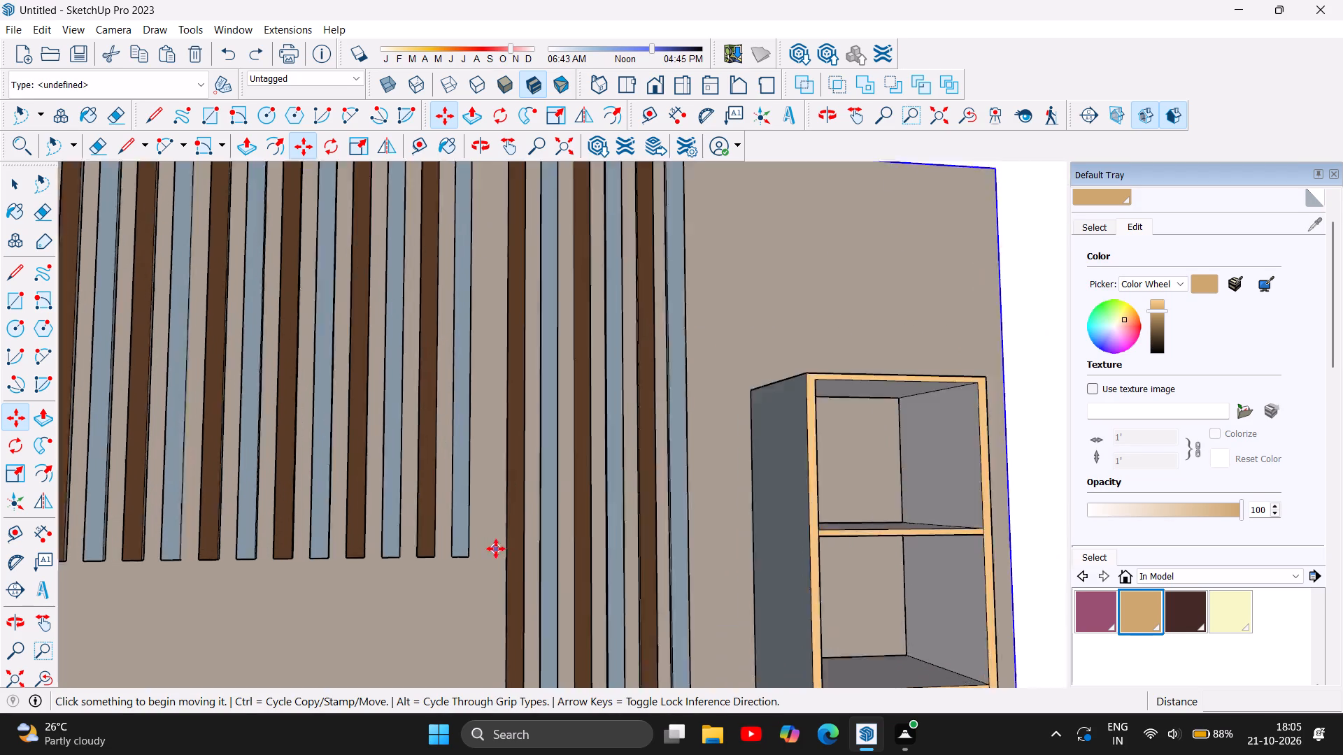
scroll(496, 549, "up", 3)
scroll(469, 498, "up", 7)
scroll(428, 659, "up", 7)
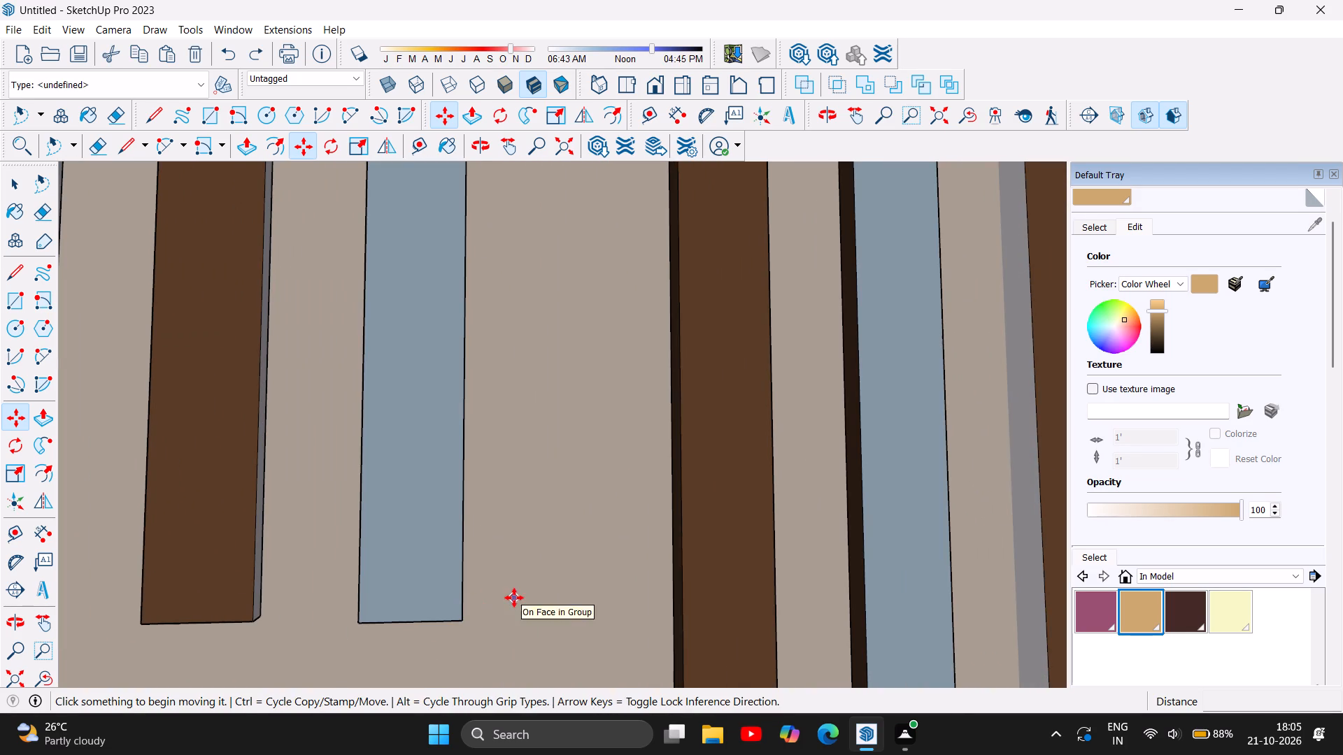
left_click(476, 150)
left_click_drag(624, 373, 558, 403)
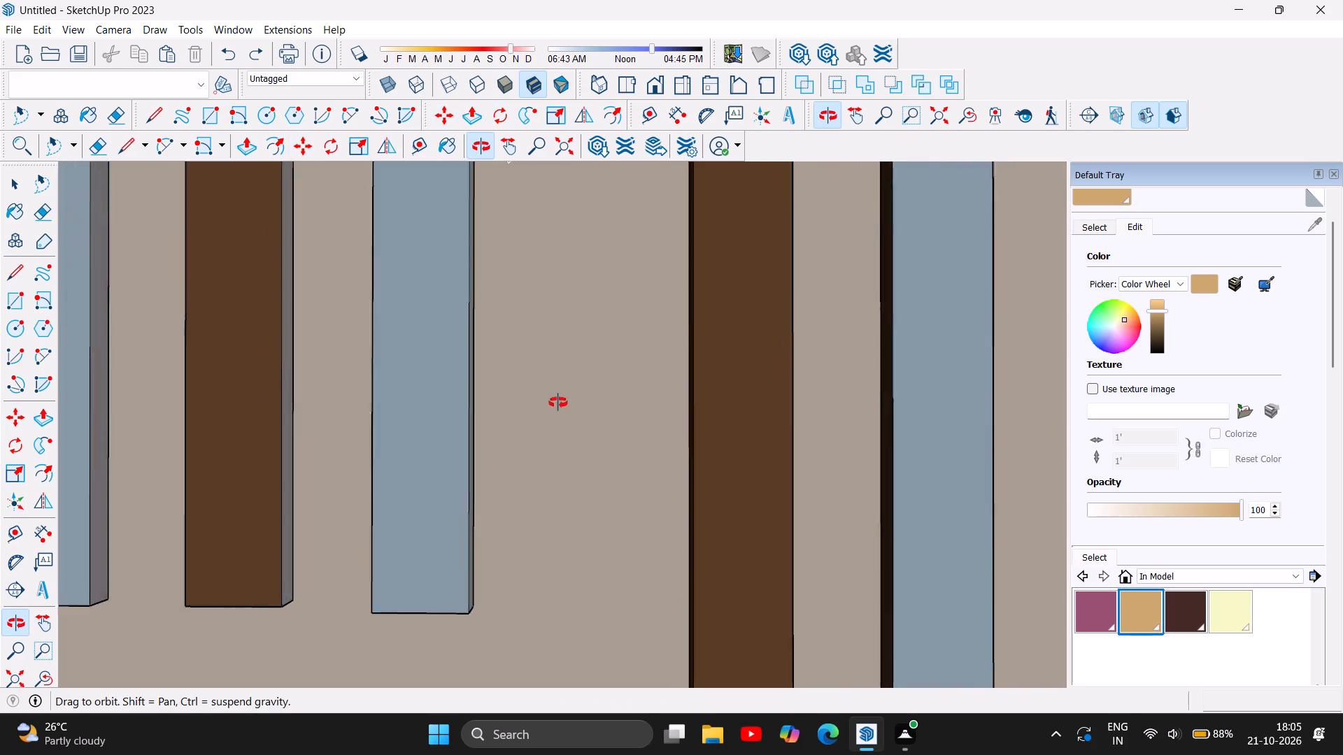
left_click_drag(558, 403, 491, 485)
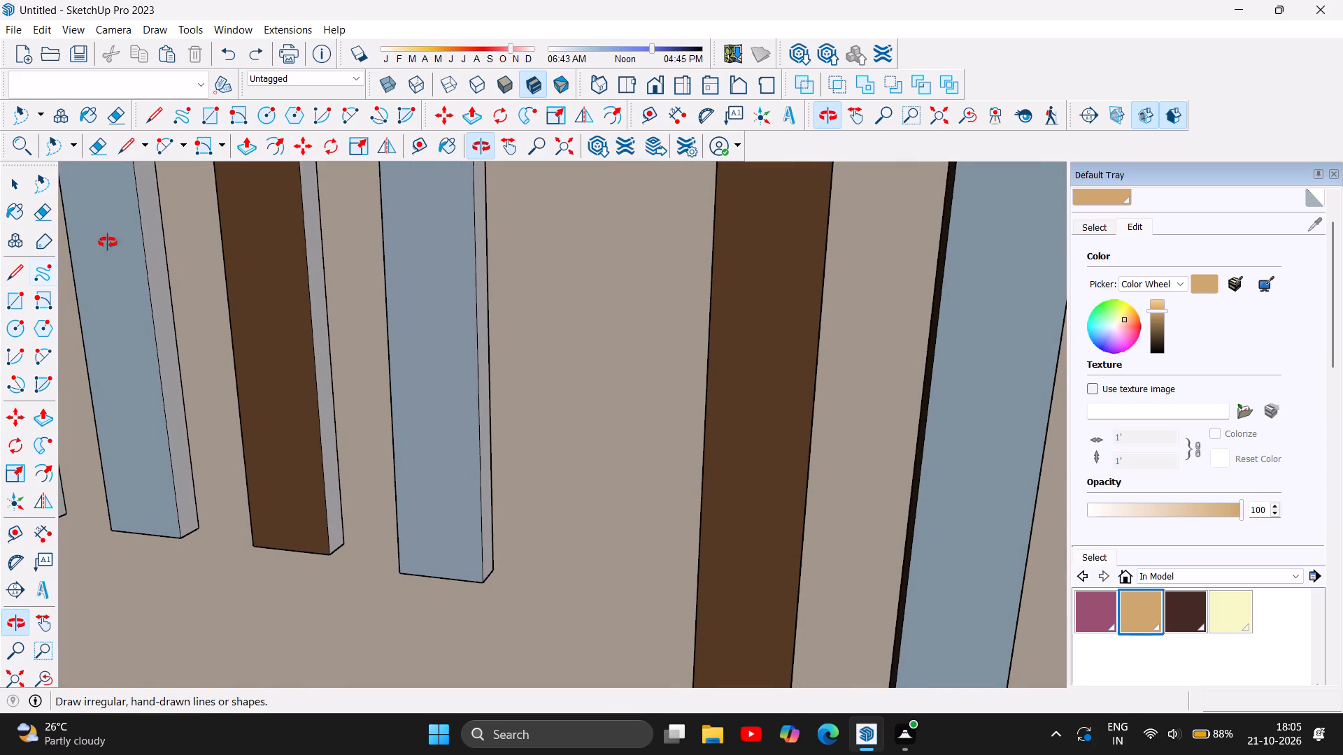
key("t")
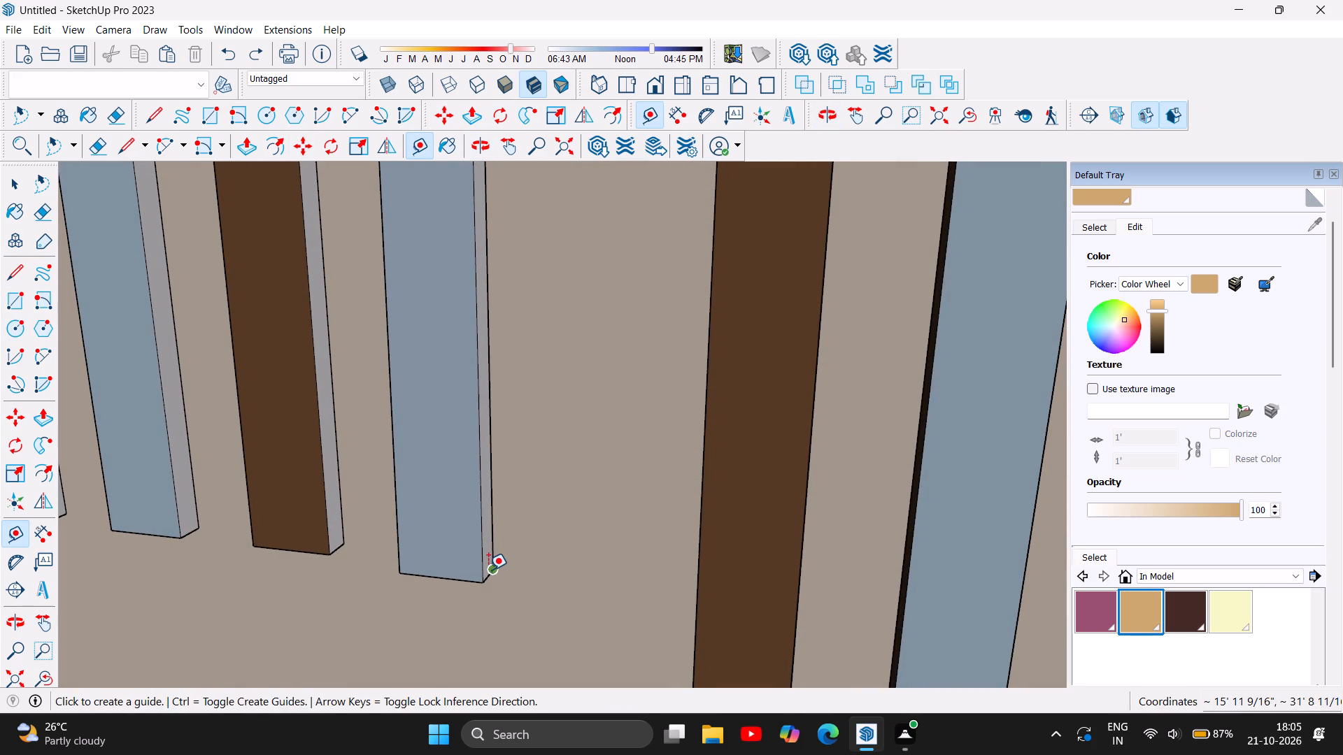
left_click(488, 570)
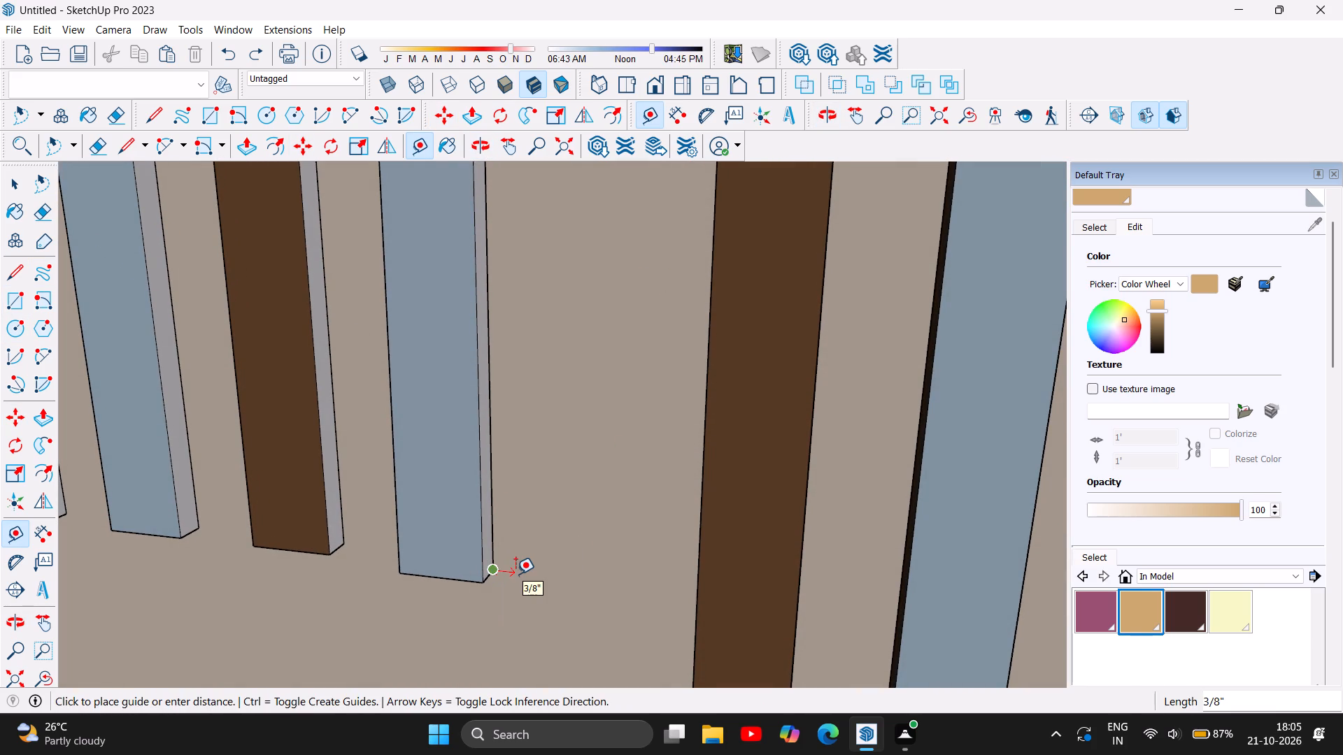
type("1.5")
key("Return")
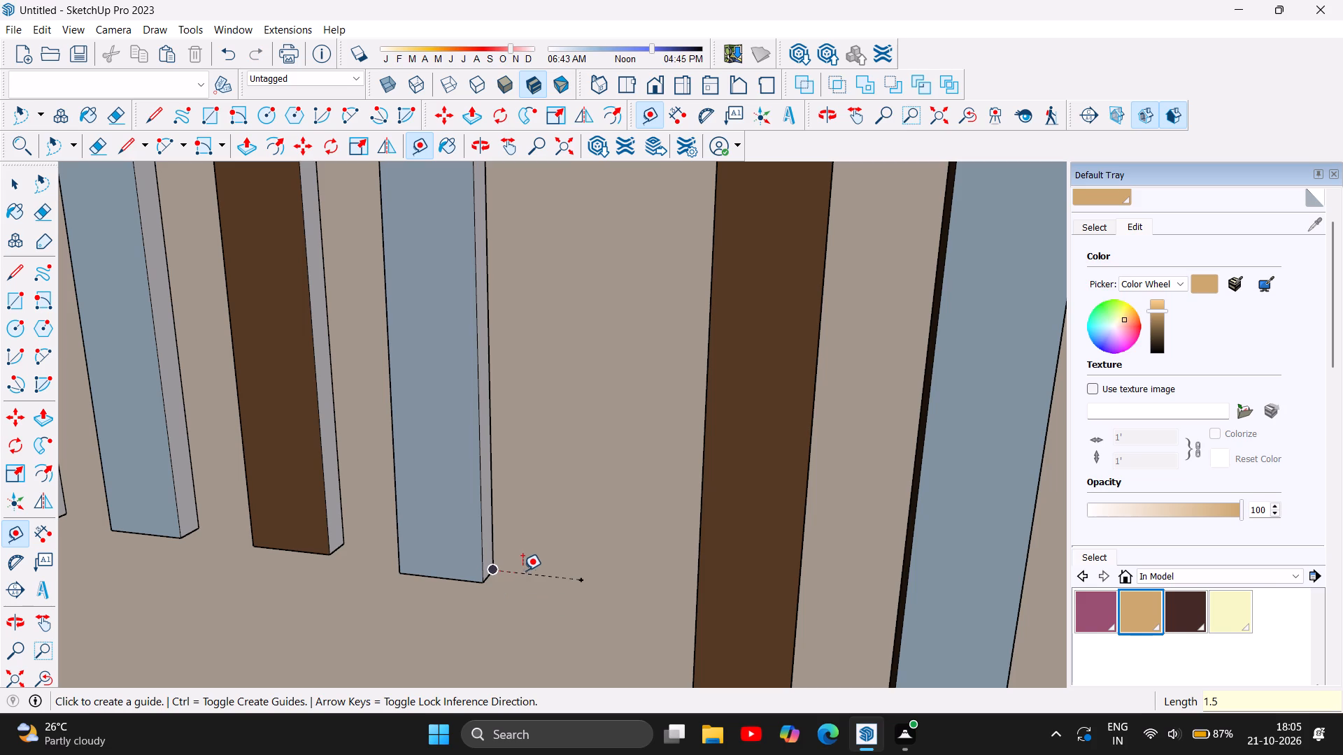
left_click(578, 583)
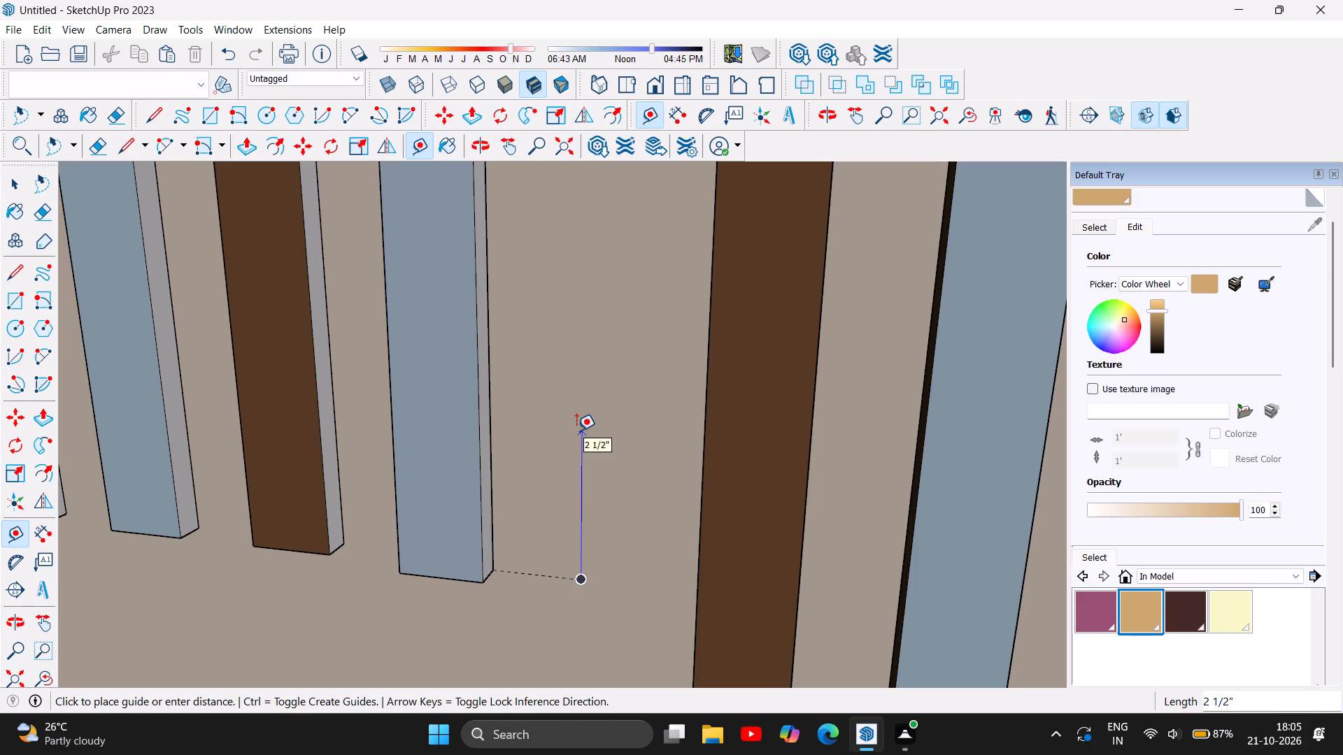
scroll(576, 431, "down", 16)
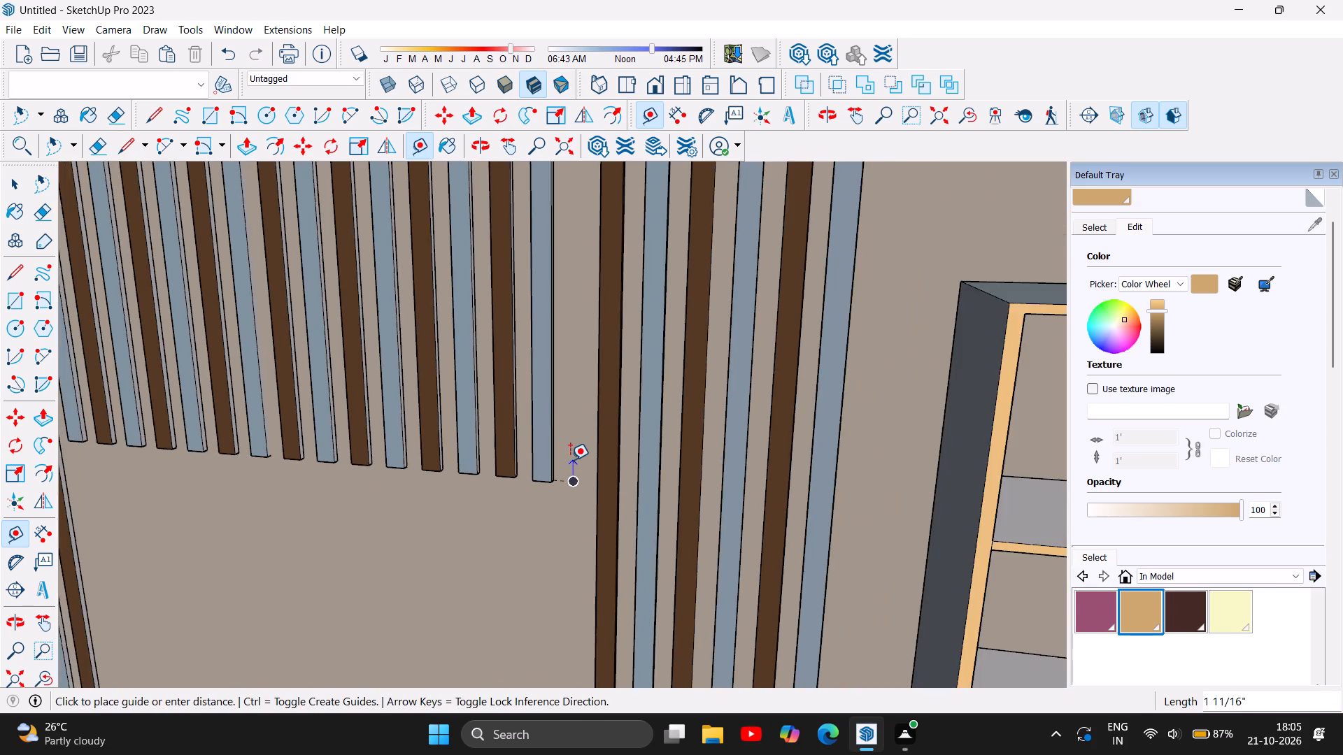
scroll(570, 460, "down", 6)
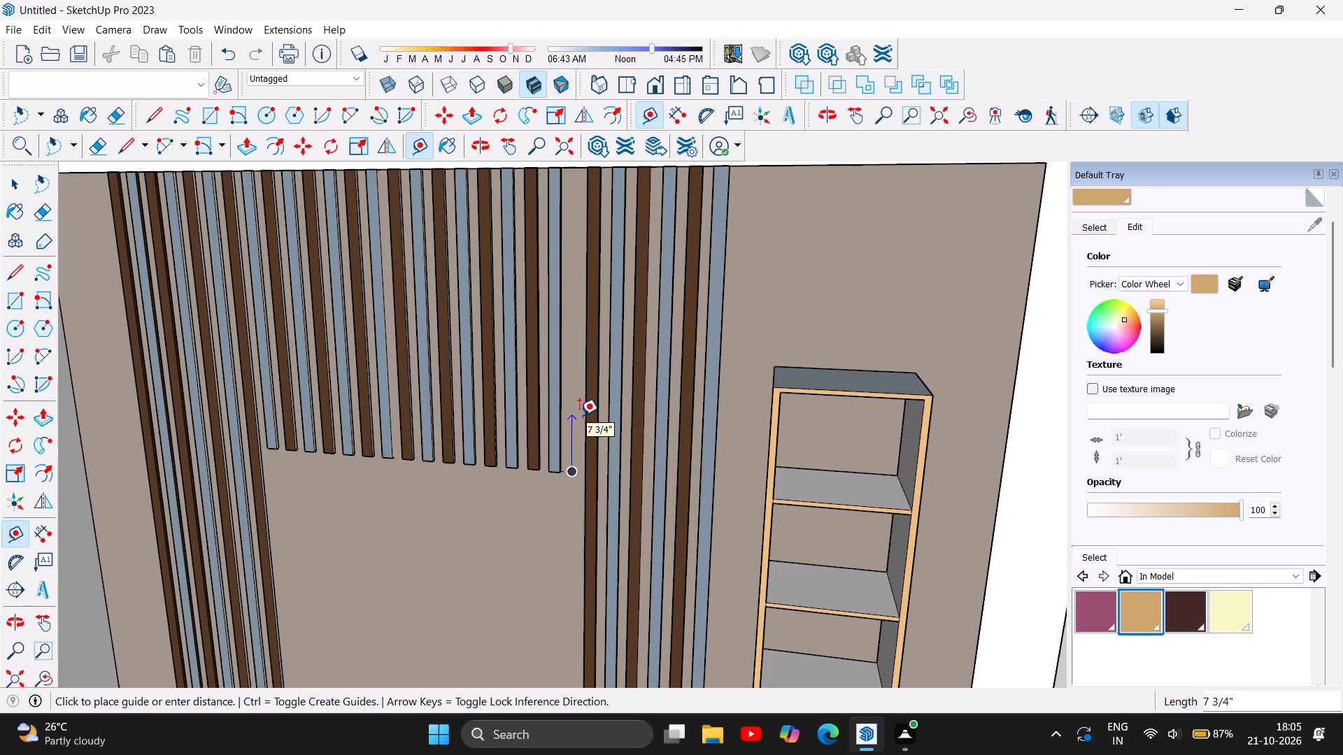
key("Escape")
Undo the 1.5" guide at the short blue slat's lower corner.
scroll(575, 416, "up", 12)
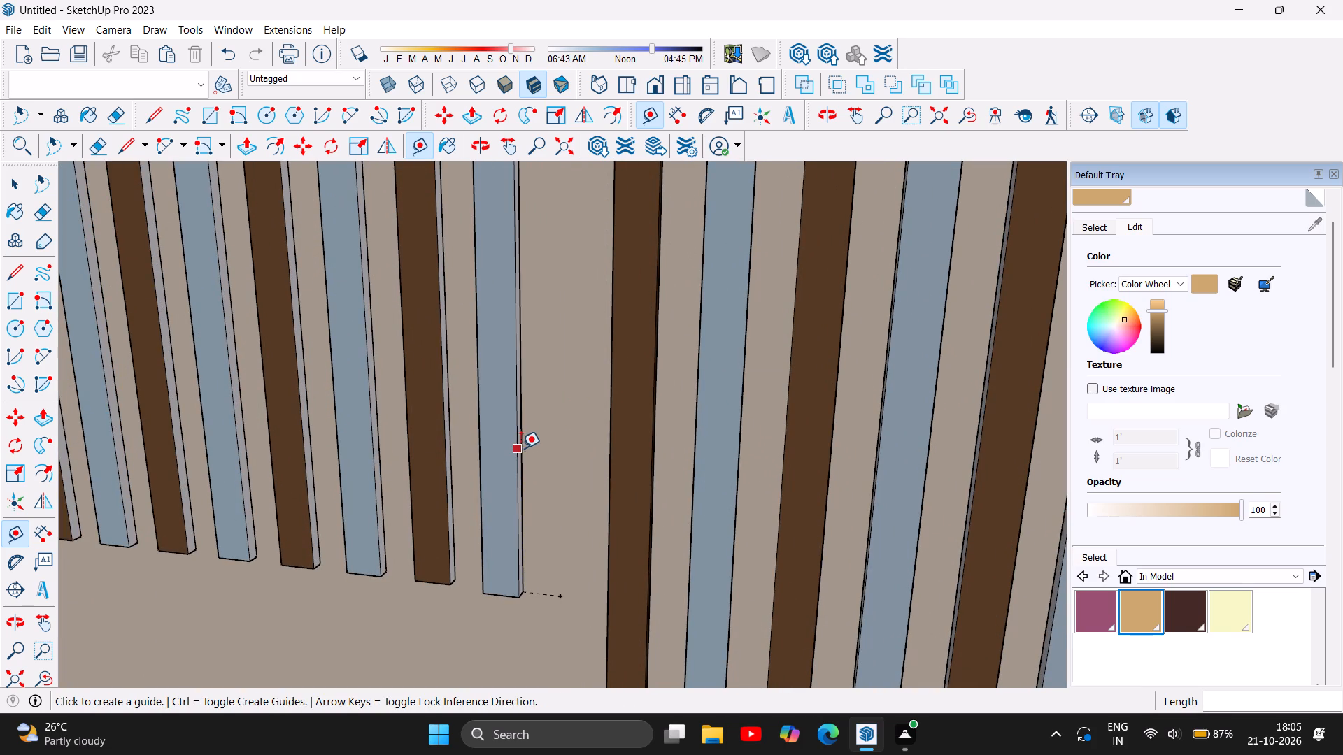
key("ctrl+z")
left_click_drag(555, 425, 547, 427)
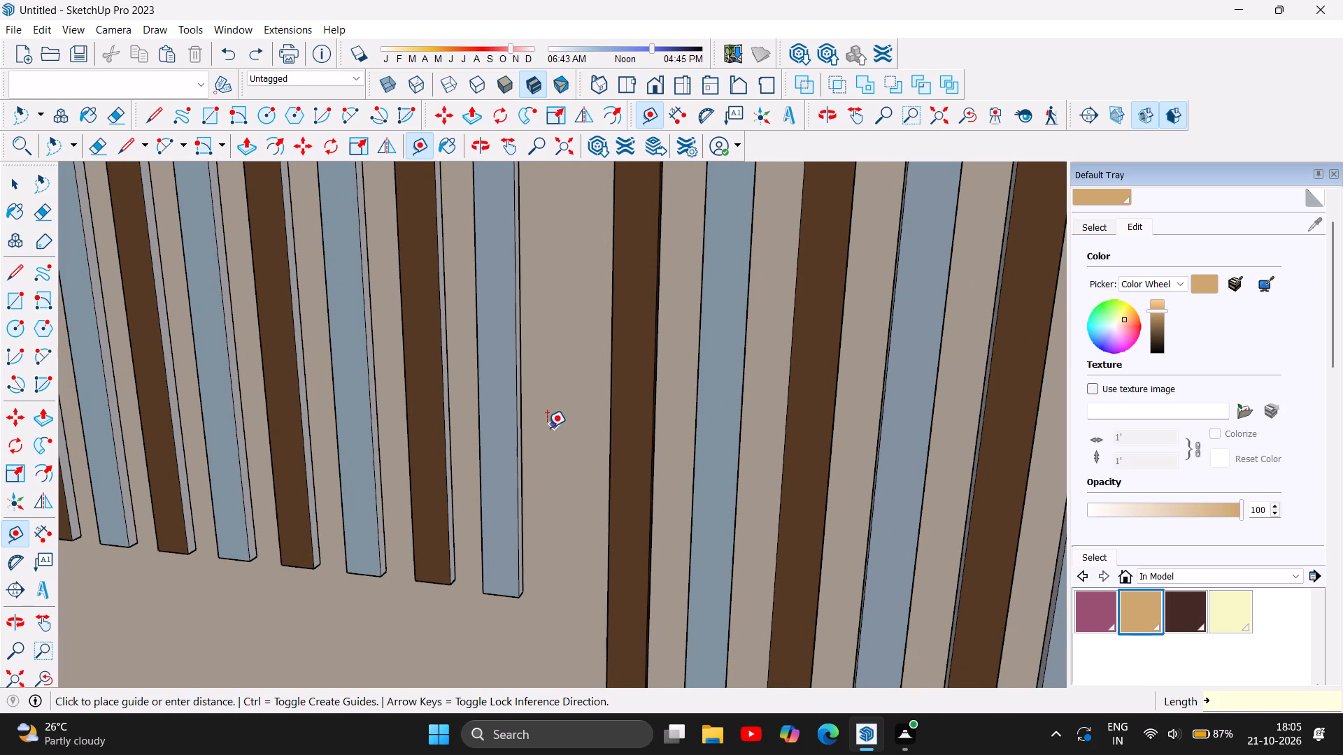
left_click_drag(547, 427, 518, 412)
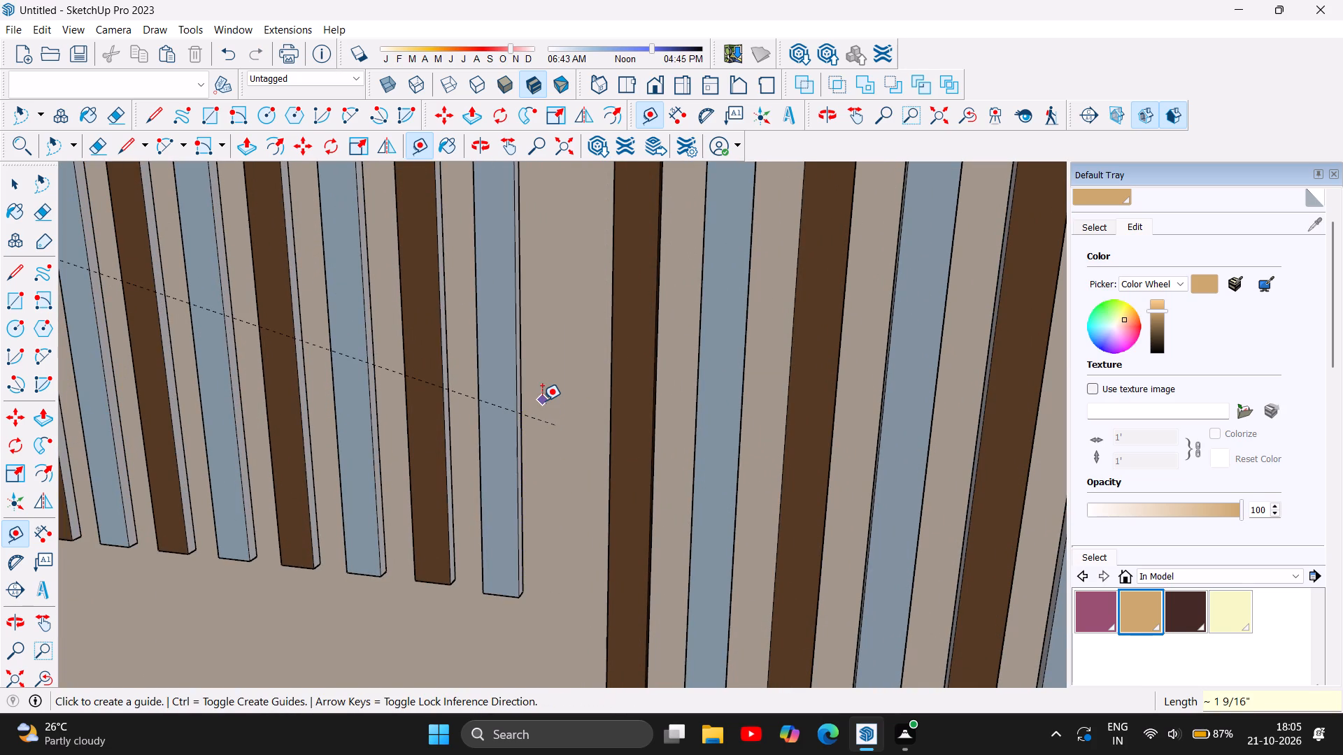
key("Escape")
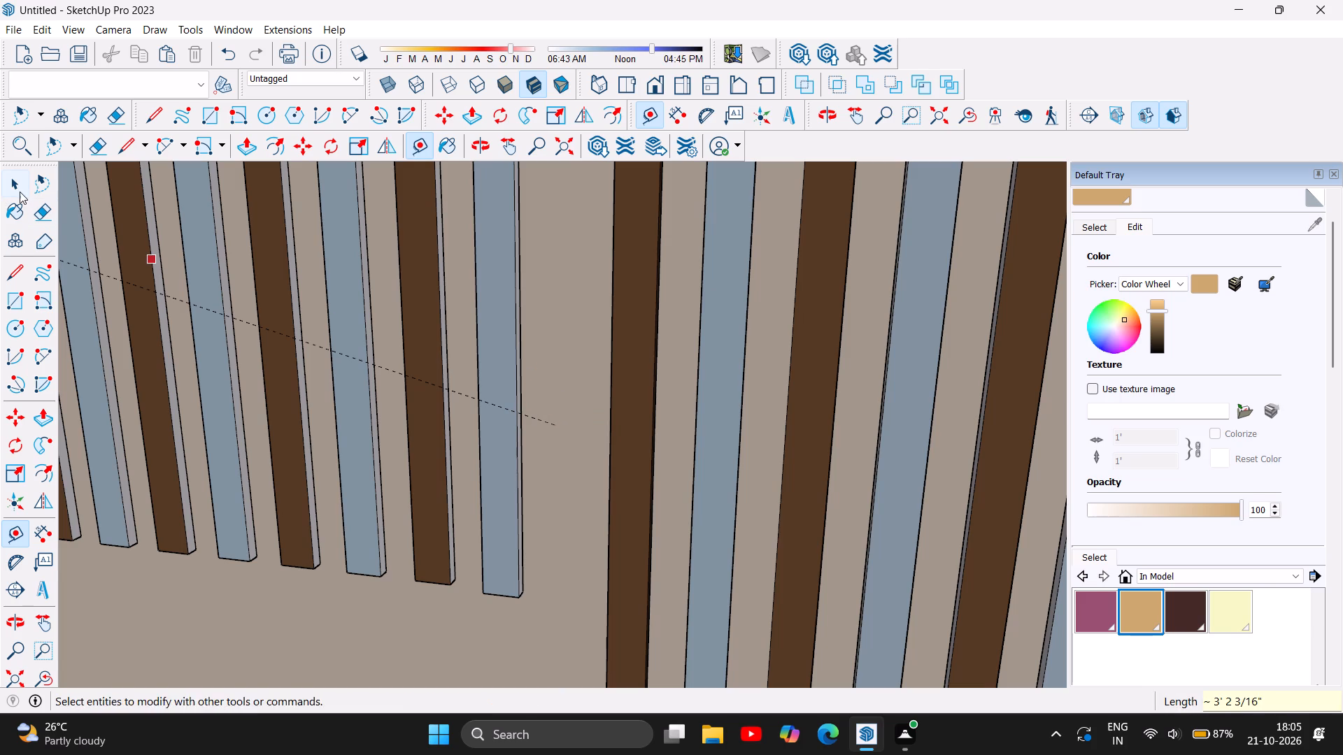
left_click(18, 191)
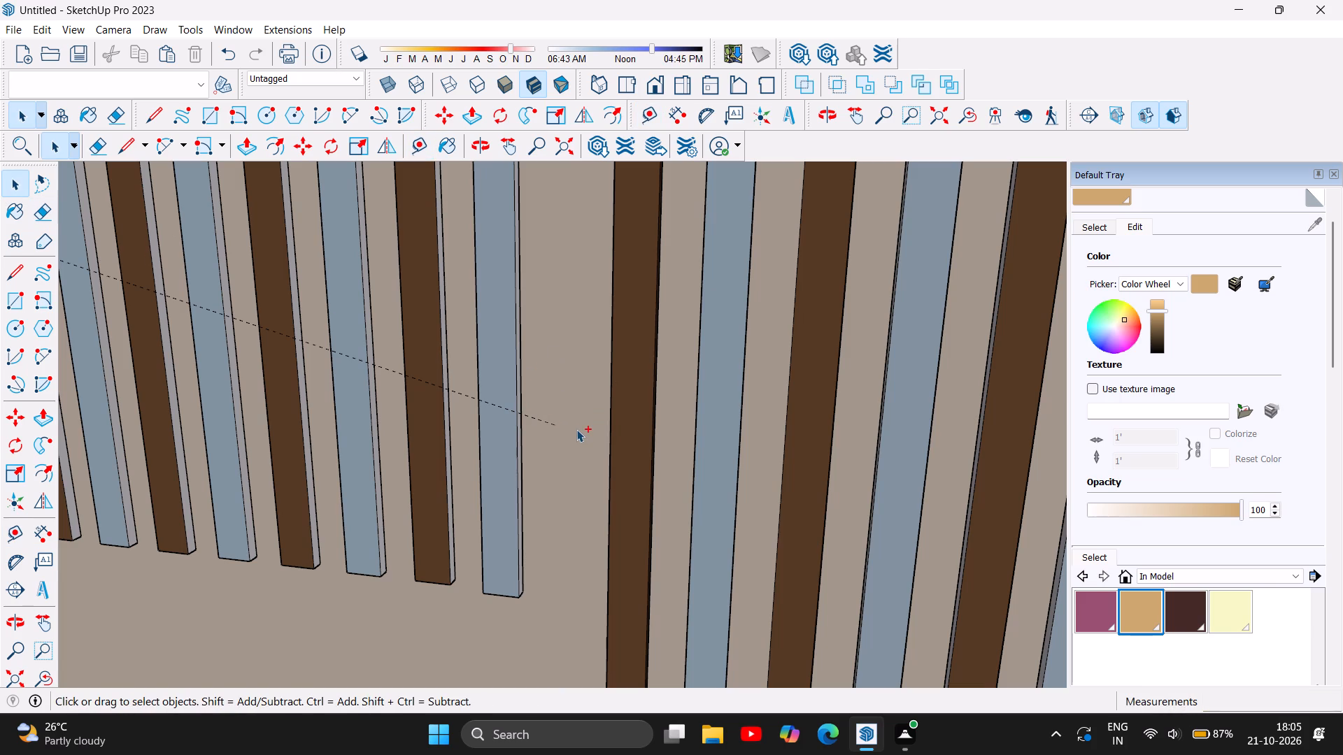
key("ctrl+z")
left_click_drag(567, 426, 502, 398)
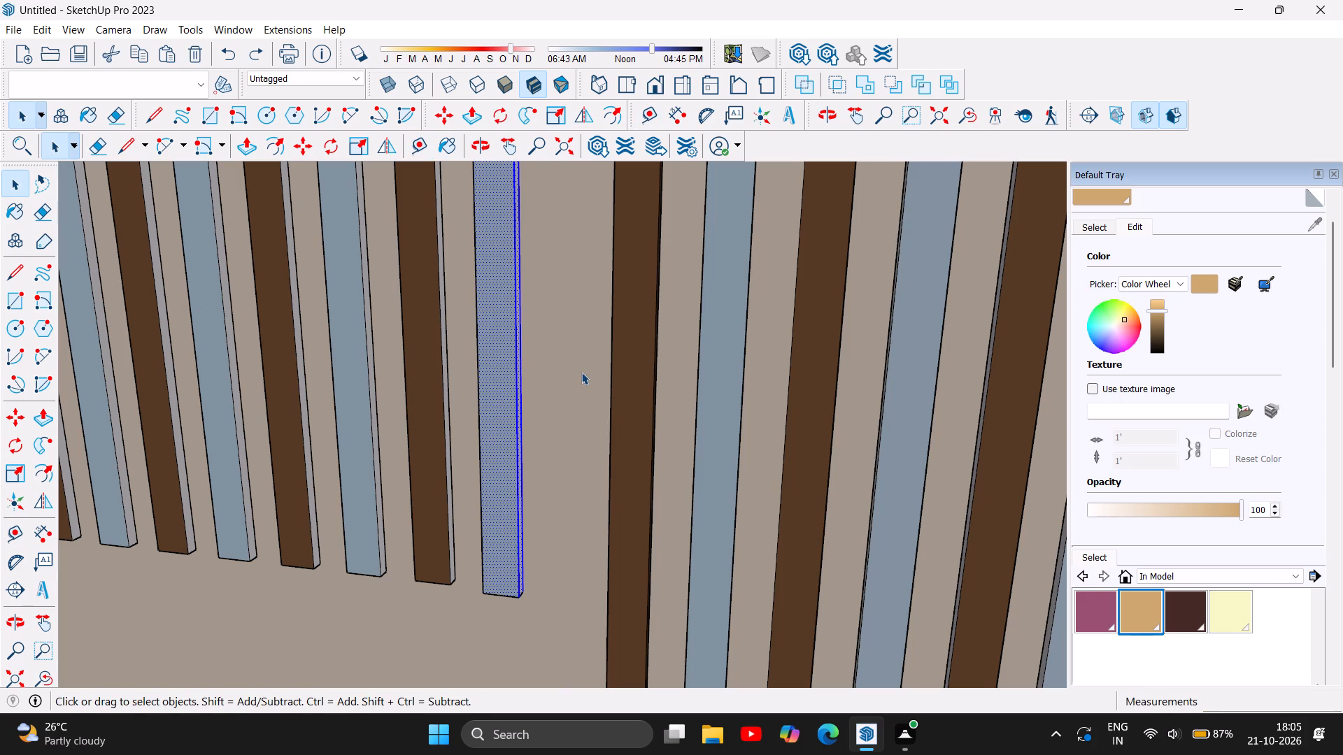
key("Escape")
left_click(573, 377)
Add a vertical guide 1.5" from the short blue end slat's long back edge towards the neighbouring long brown slat.
key("t")
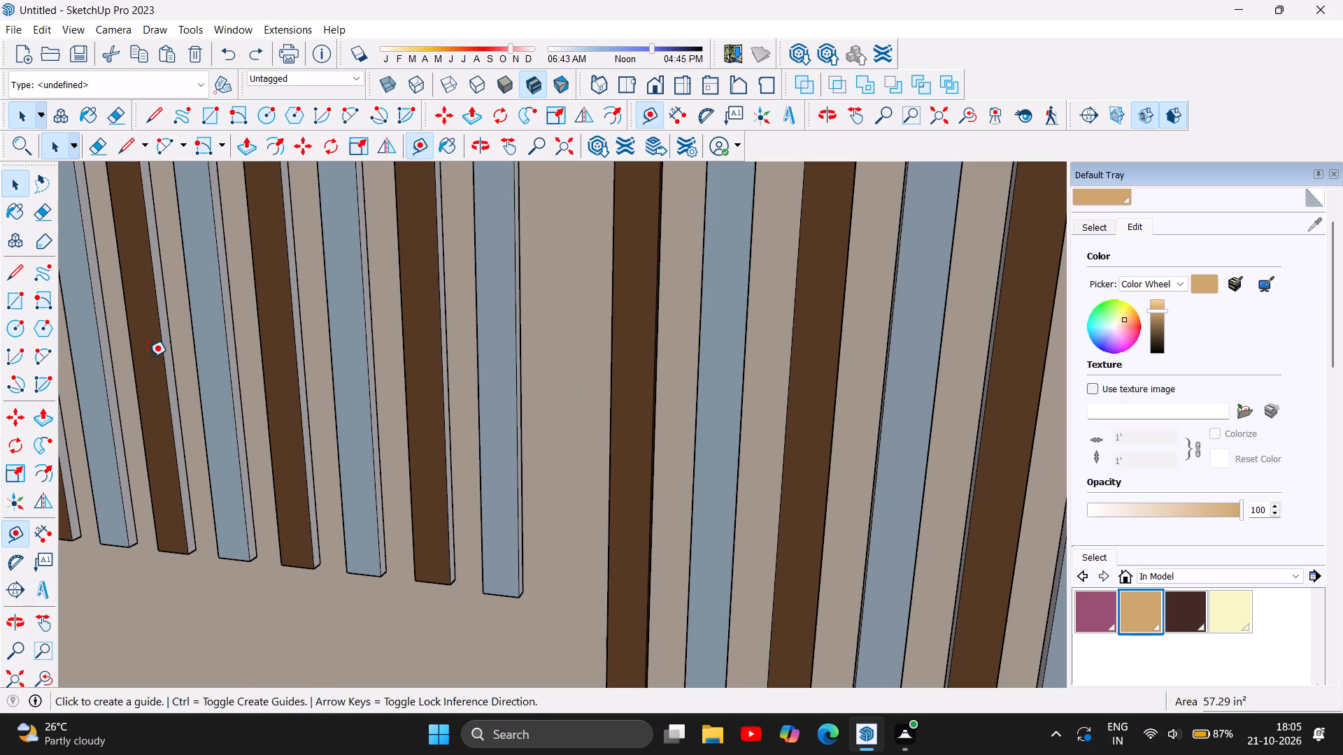
scroll(518, 361, "up", 4)
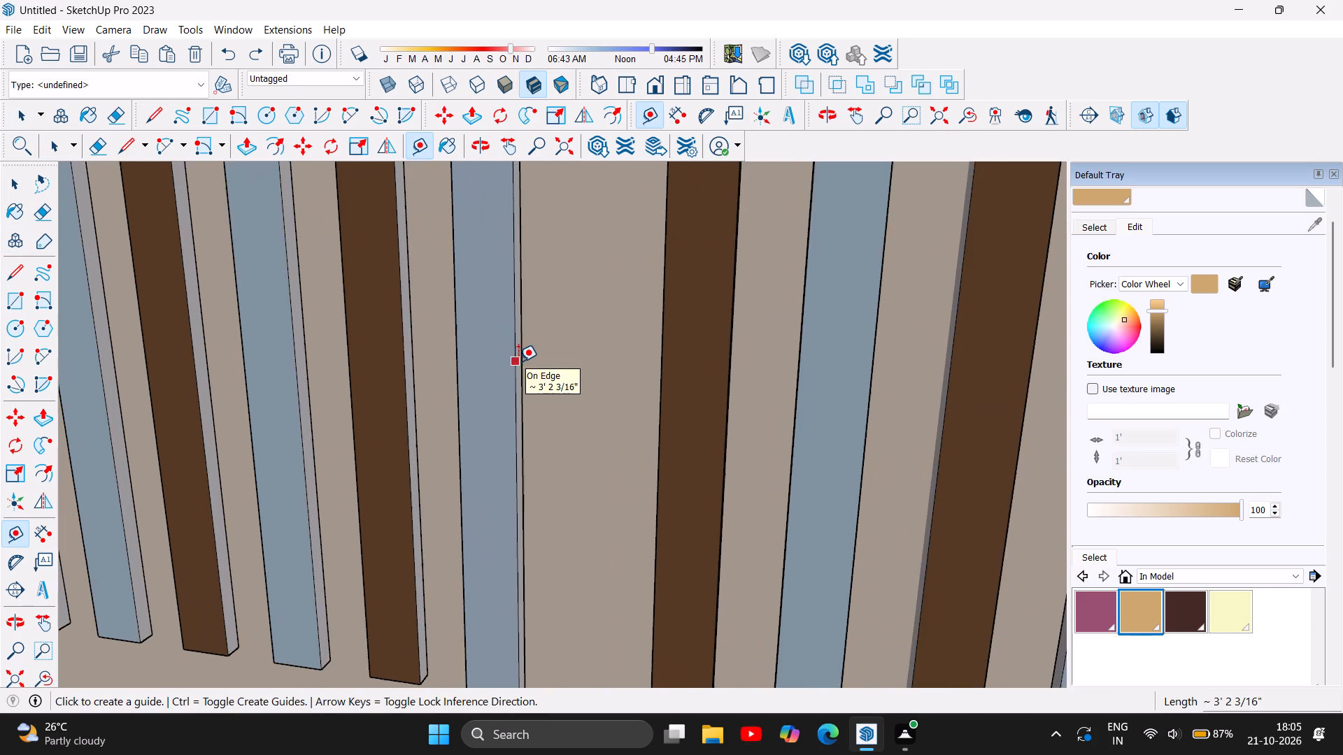
scroll(526, 361, "up", 4)
left_click(516, 357)
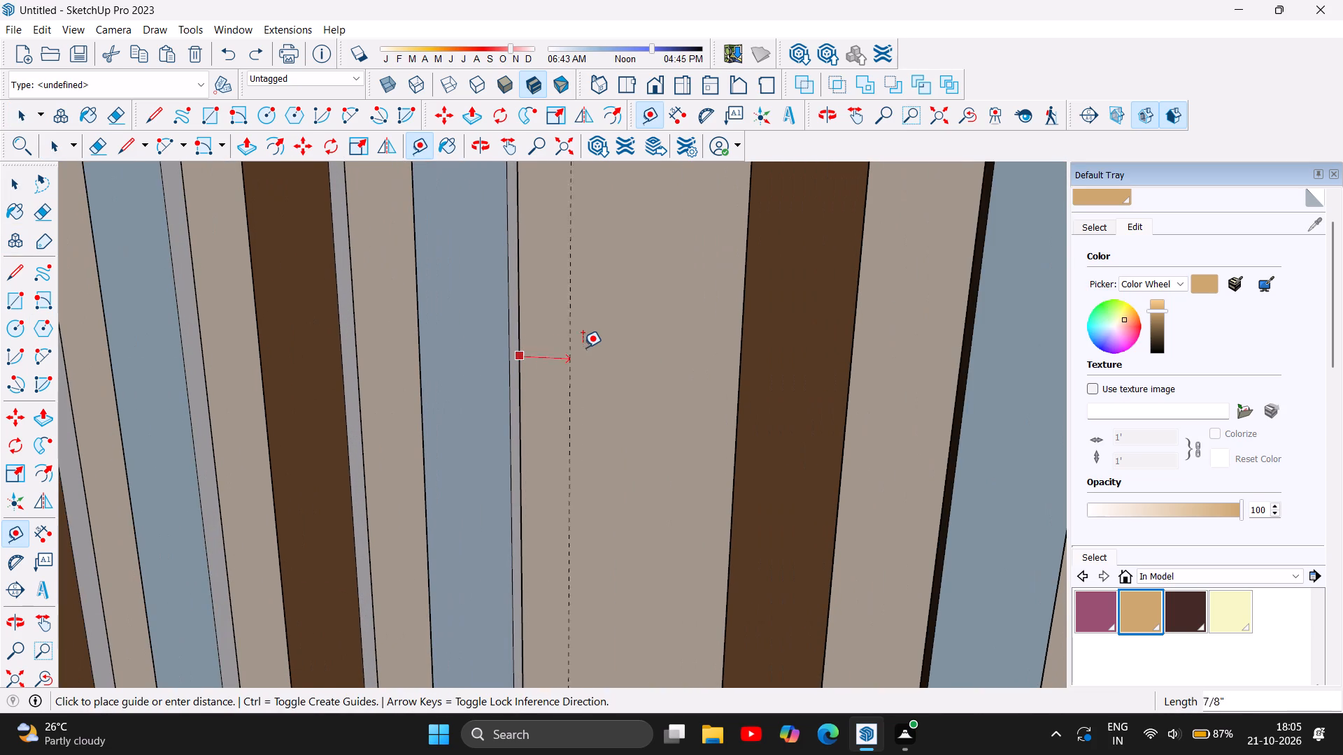
key("1")
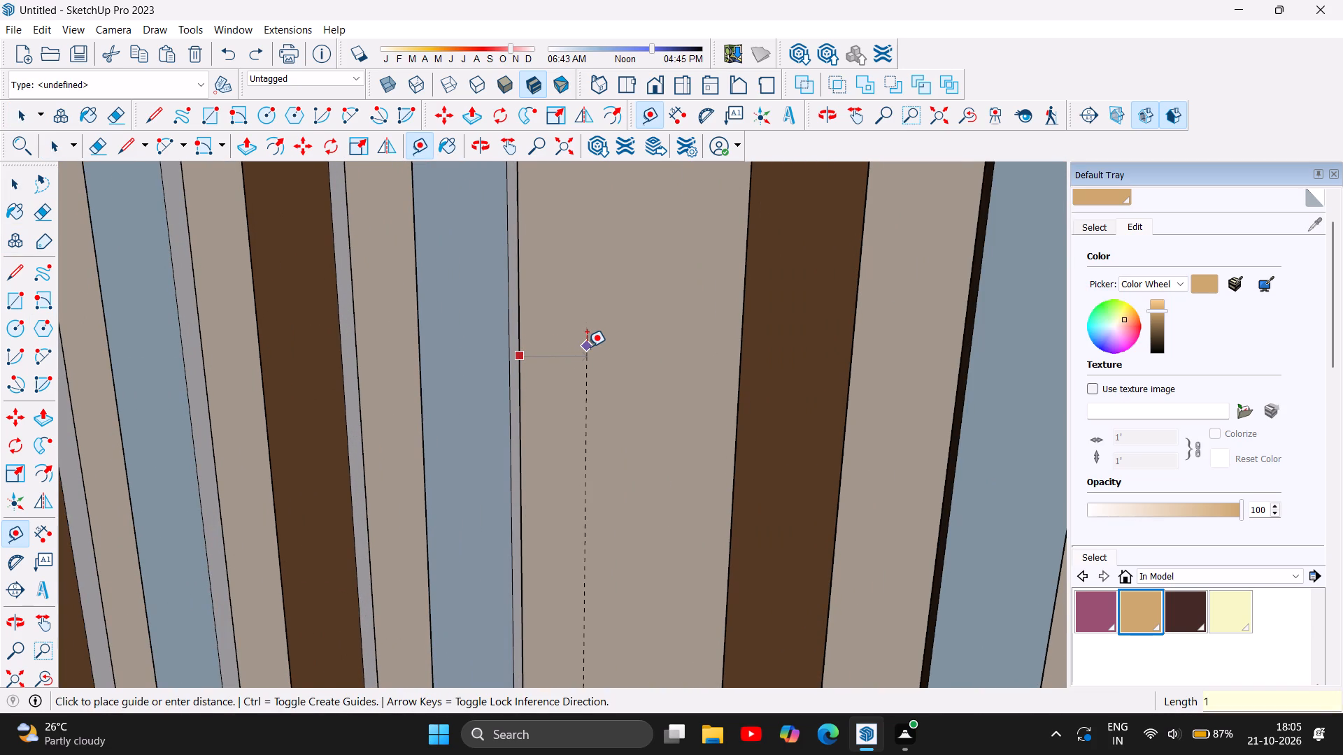
type(".5")
key("Return")
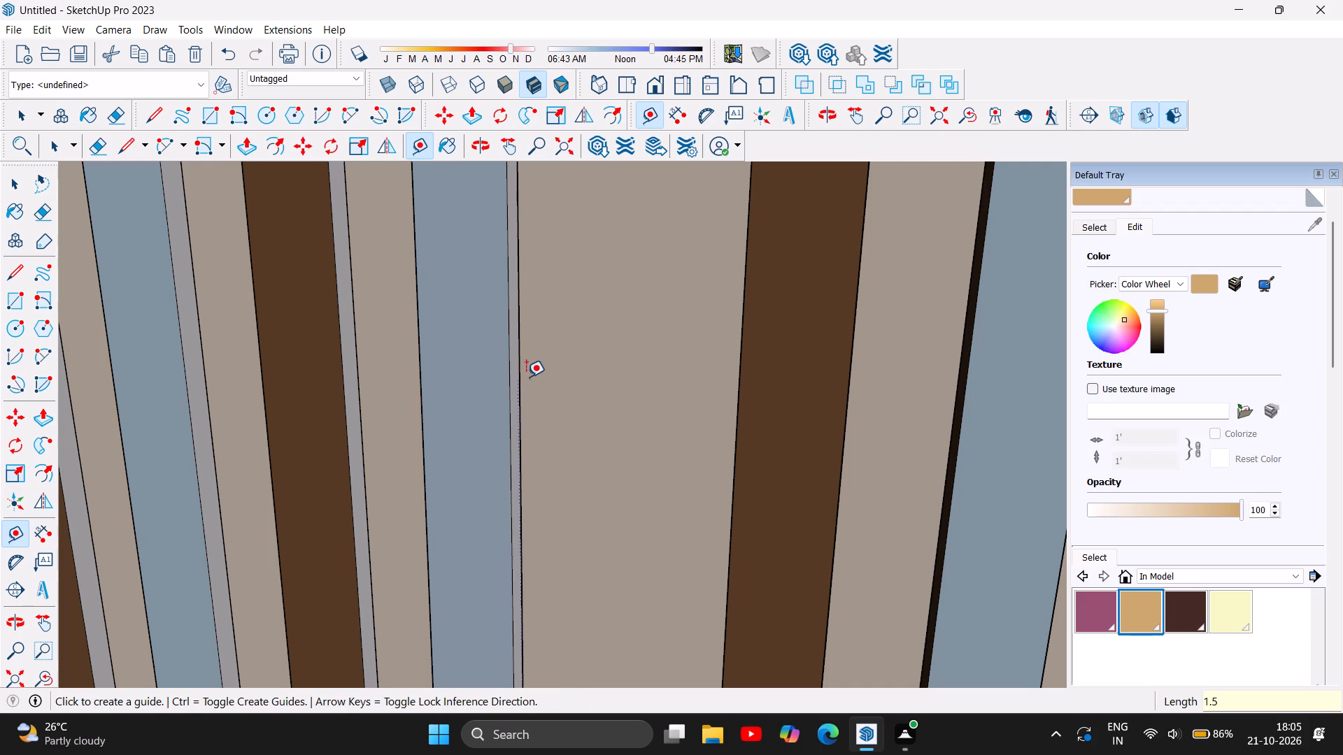
Repeat the 1.5" offset guide from the same back edge of the short blue end slat, towards the long brown slat.
scroll(616, 422, "down", 4)
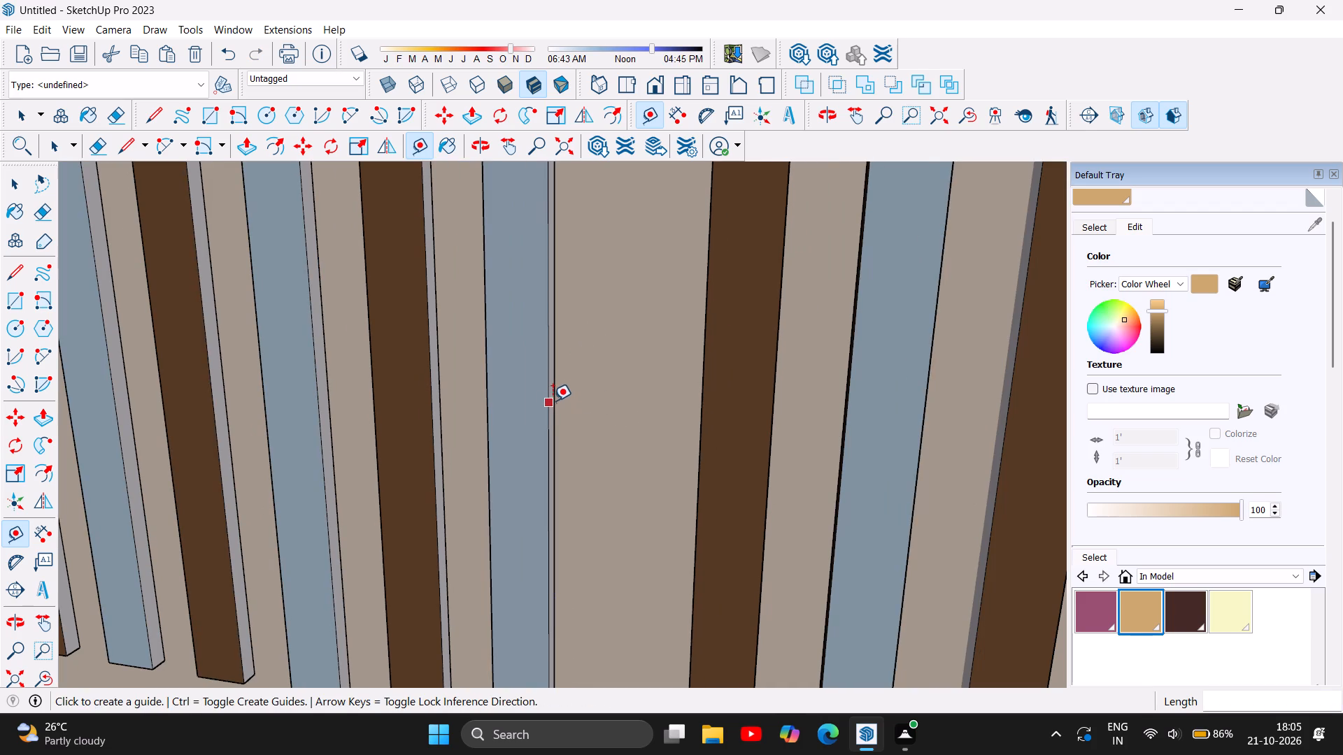
scroll(557, 396, "up", 5)
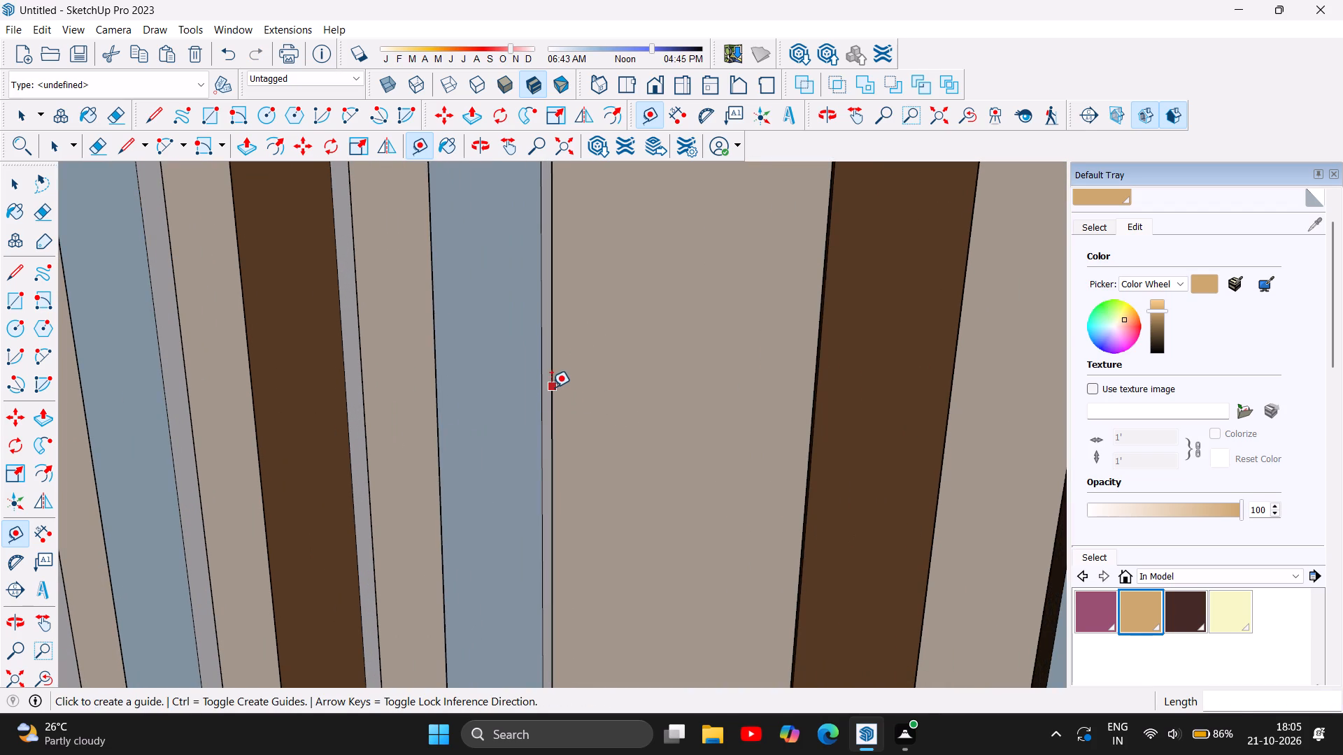
left_click(551, 387)
type("1.5")
key("Return")
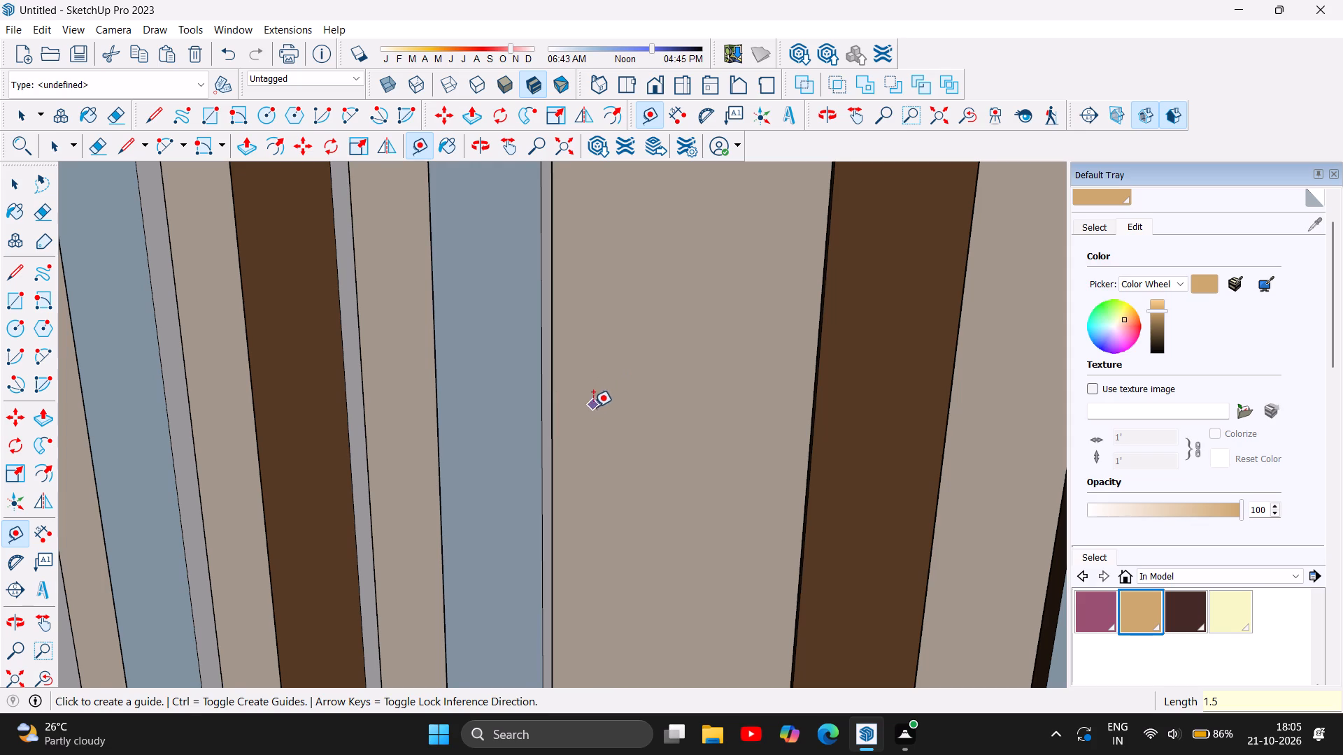
Examine the vertical guide's position below the short slats and its spacing to the long brown slat from several angles.
scroll(590, 412, "down", 17)
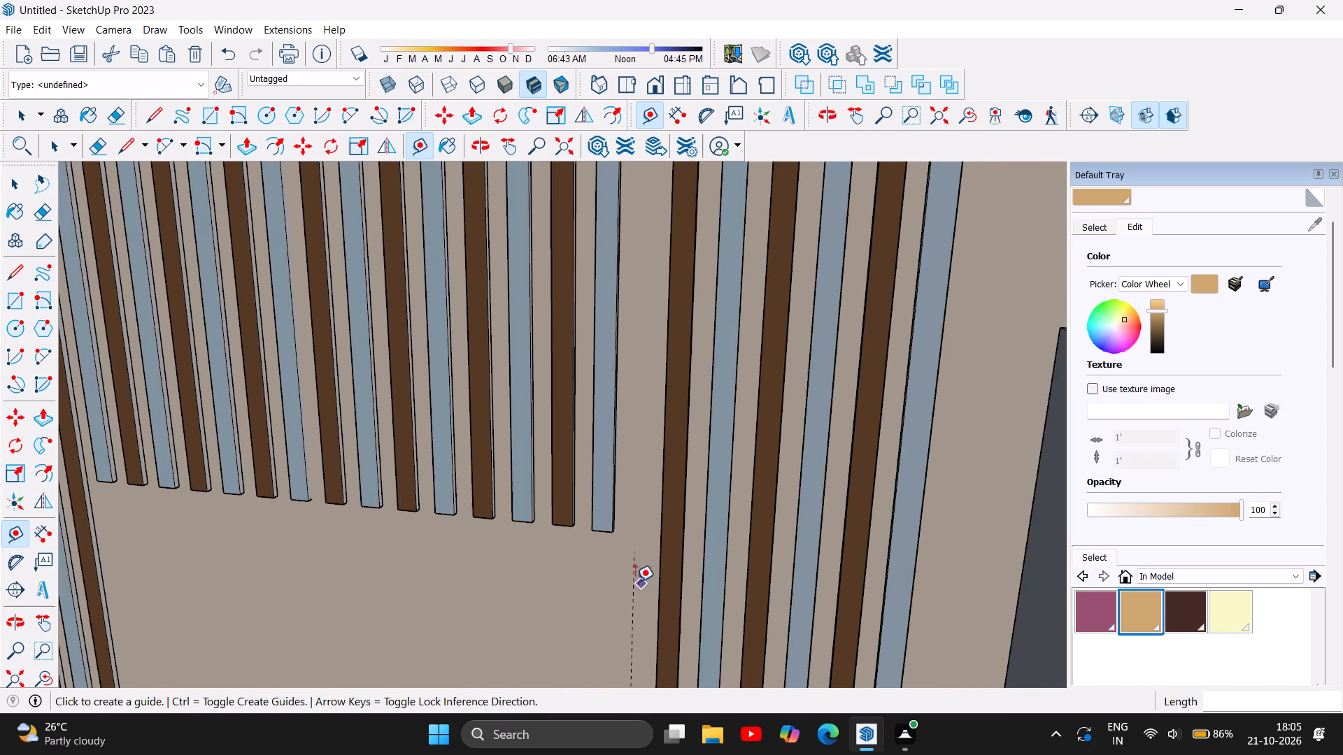
scroll(632, 560, "up", 9)
scroll(645, 531, "down", 5)
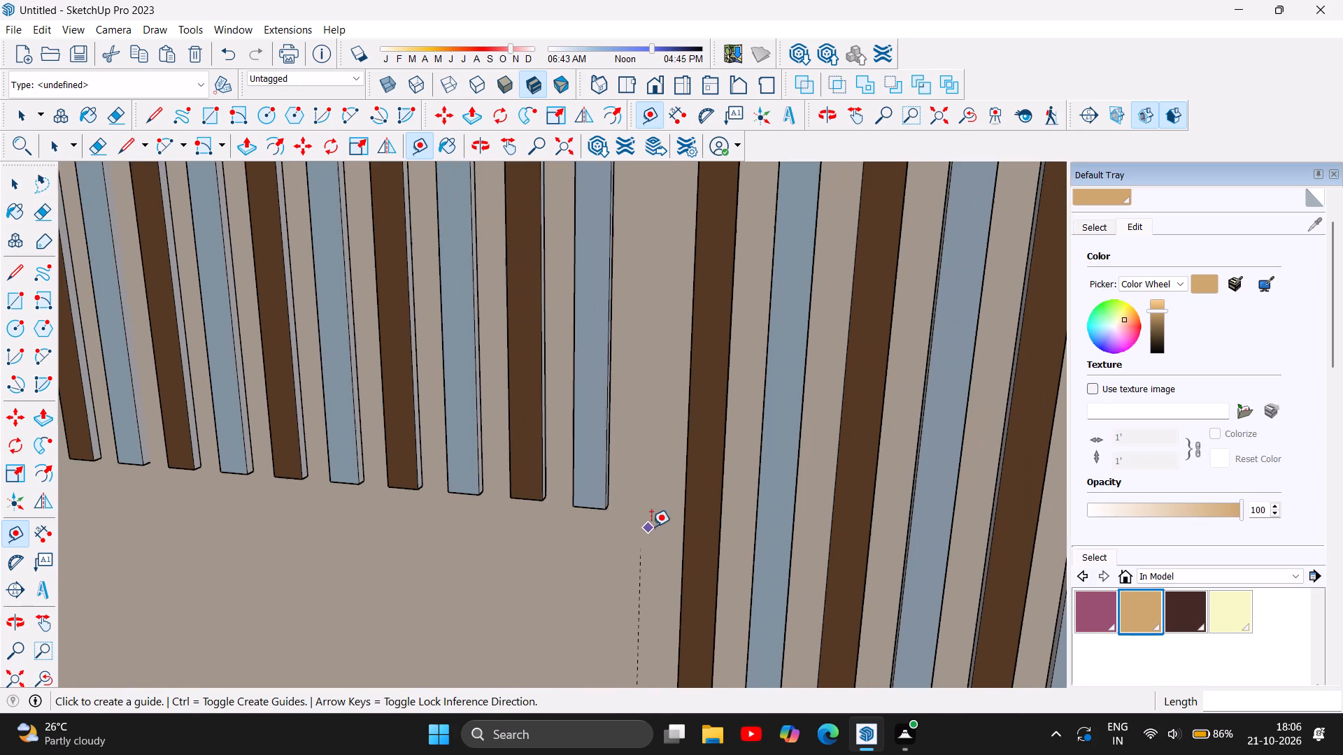
left_click(485, 155)
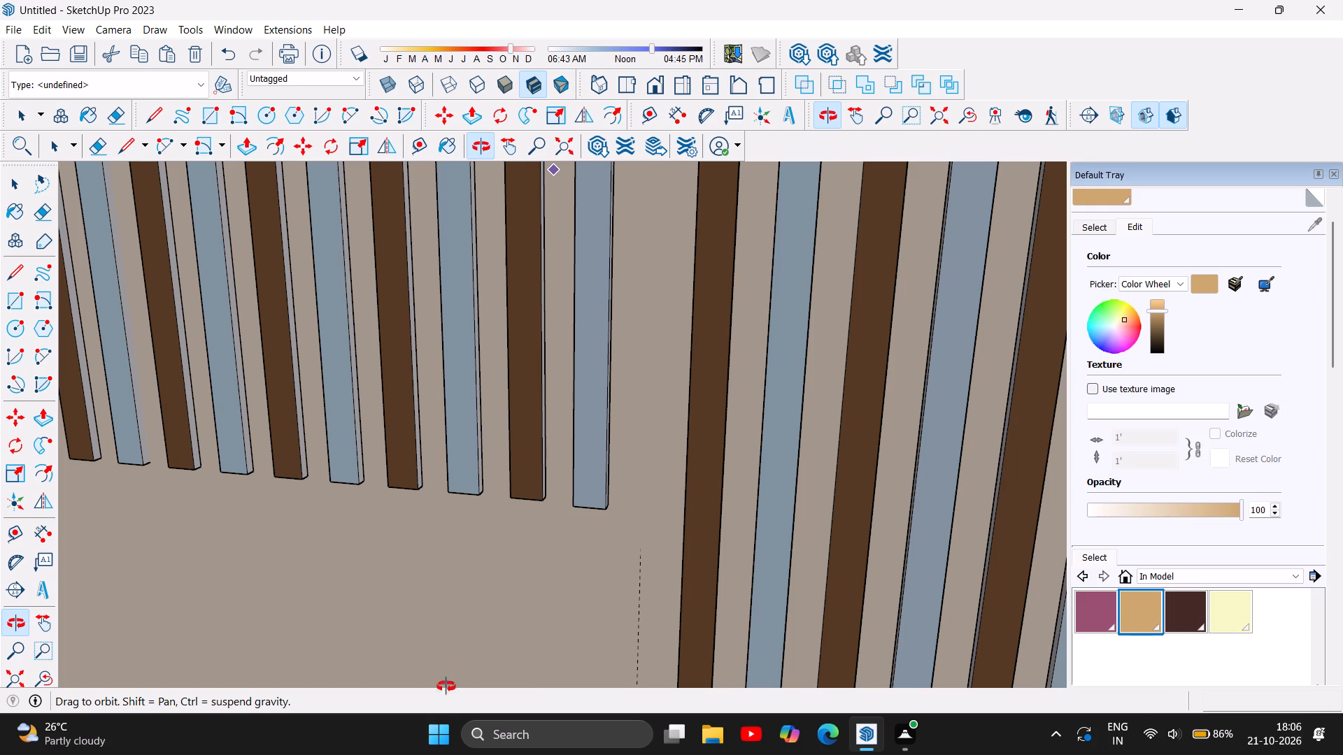
left_click_drag(464, 561, 639, 508)
scroll(402, 453, "down", 12)
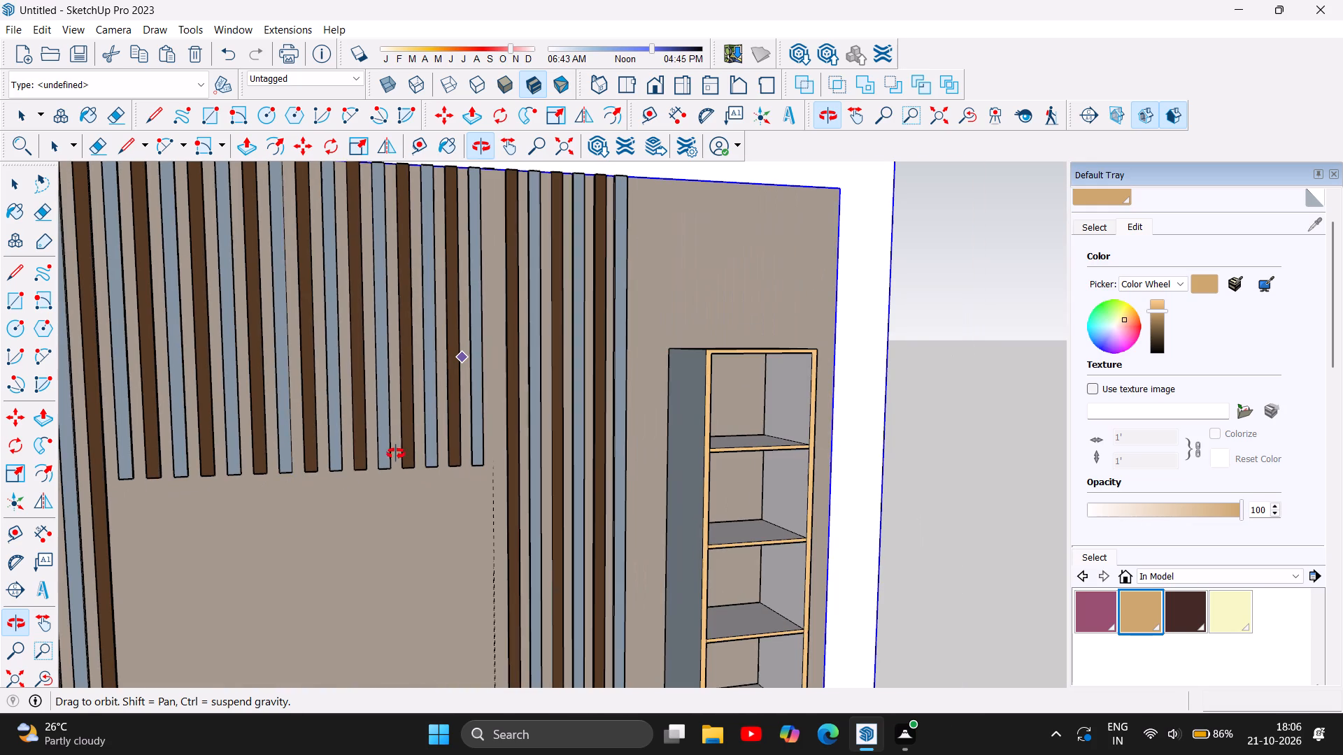
left_click_drag(567, 465, 495, 477)
scroll(474, 466, "up", 7)
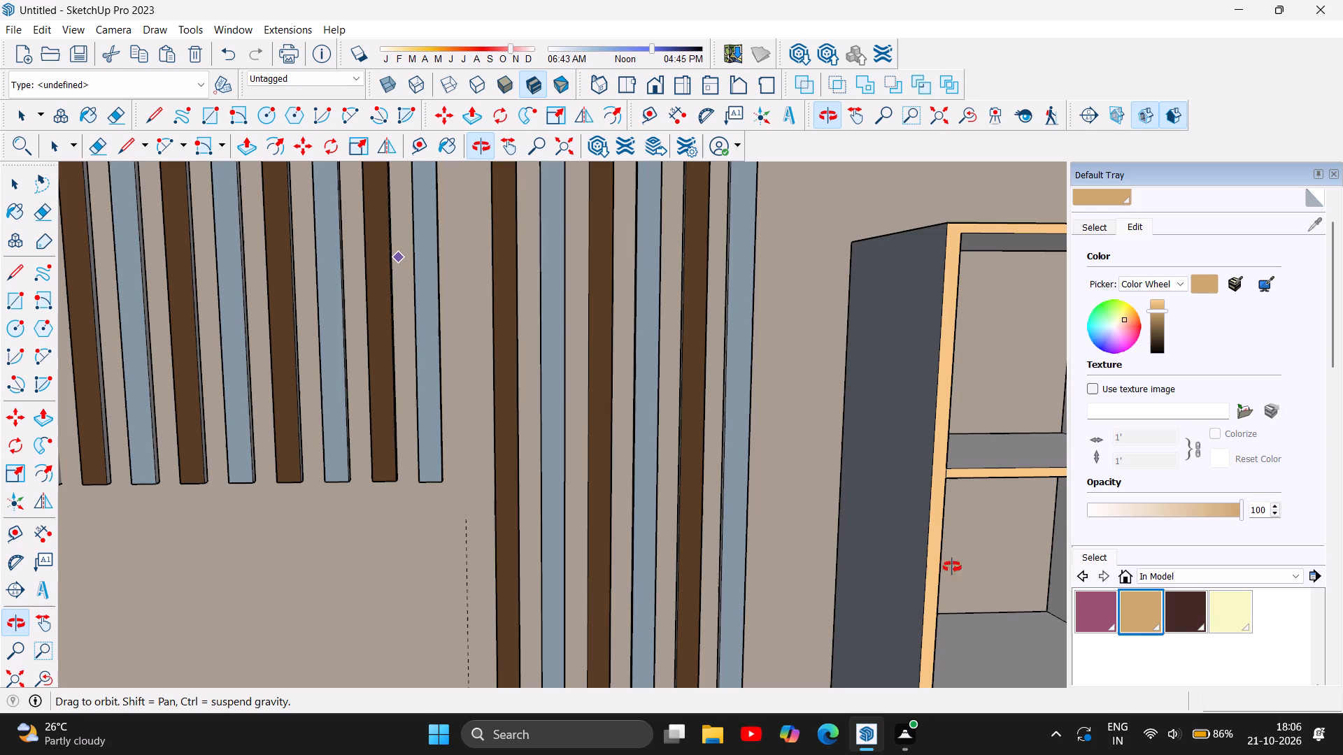
scroll(598, 508, "down", 1)
scroll(449, 441, "up", 1)
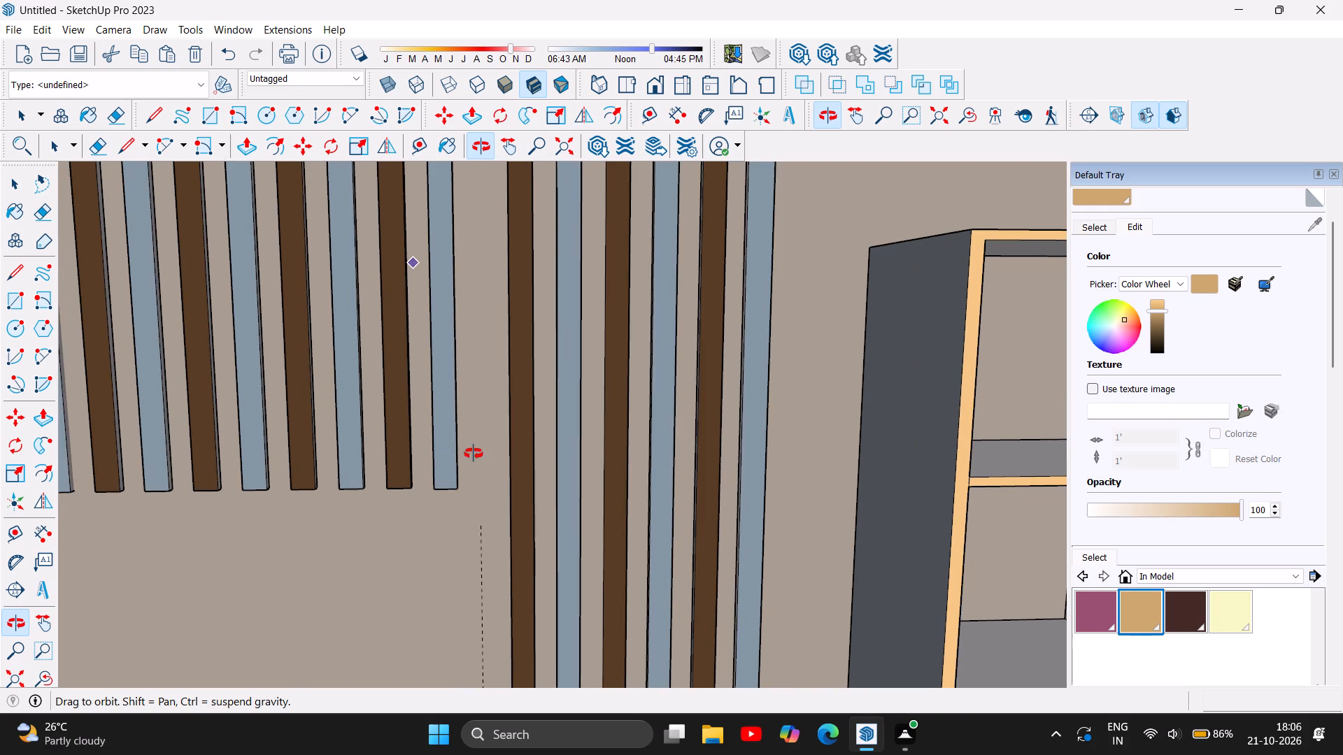
scroll(478, 460, "up", 2)
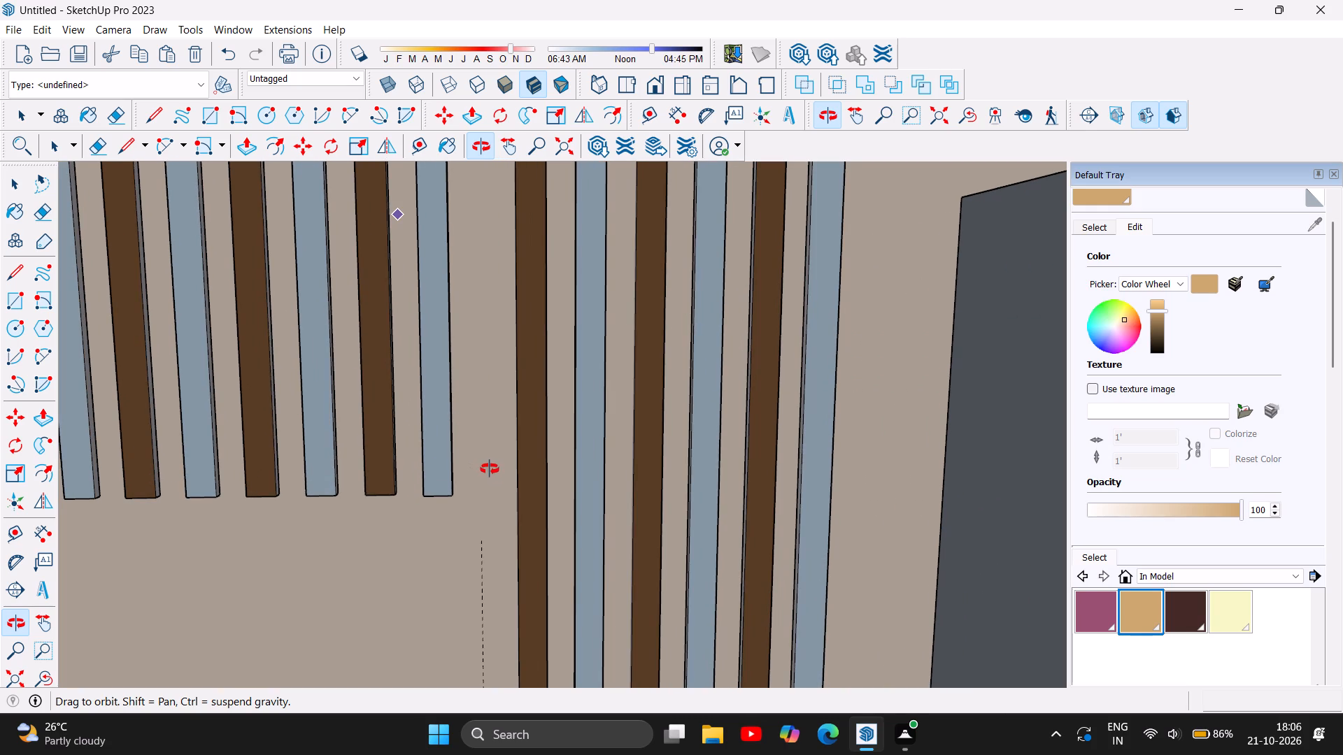
scroll(521, 482, "down", 2)
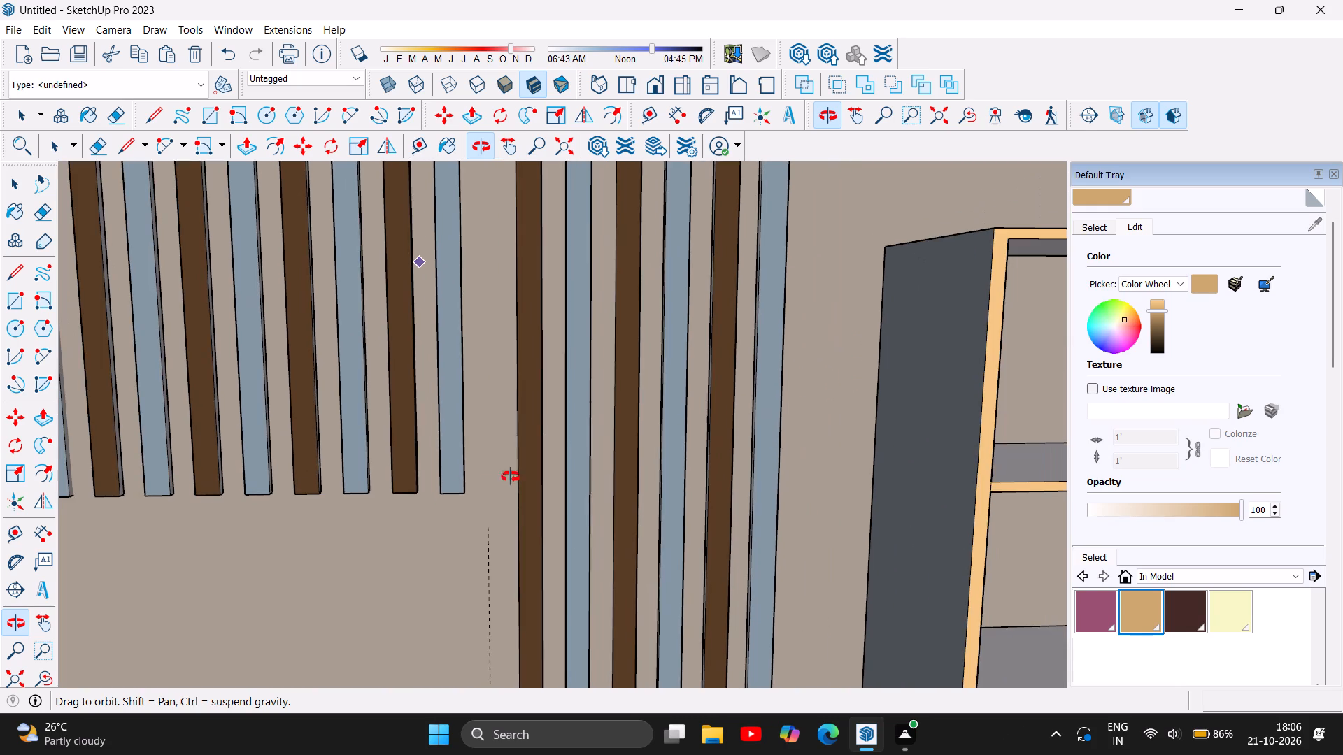
scroll(509, 564, "up", 10)
scroll(443, 505, "down", 3)
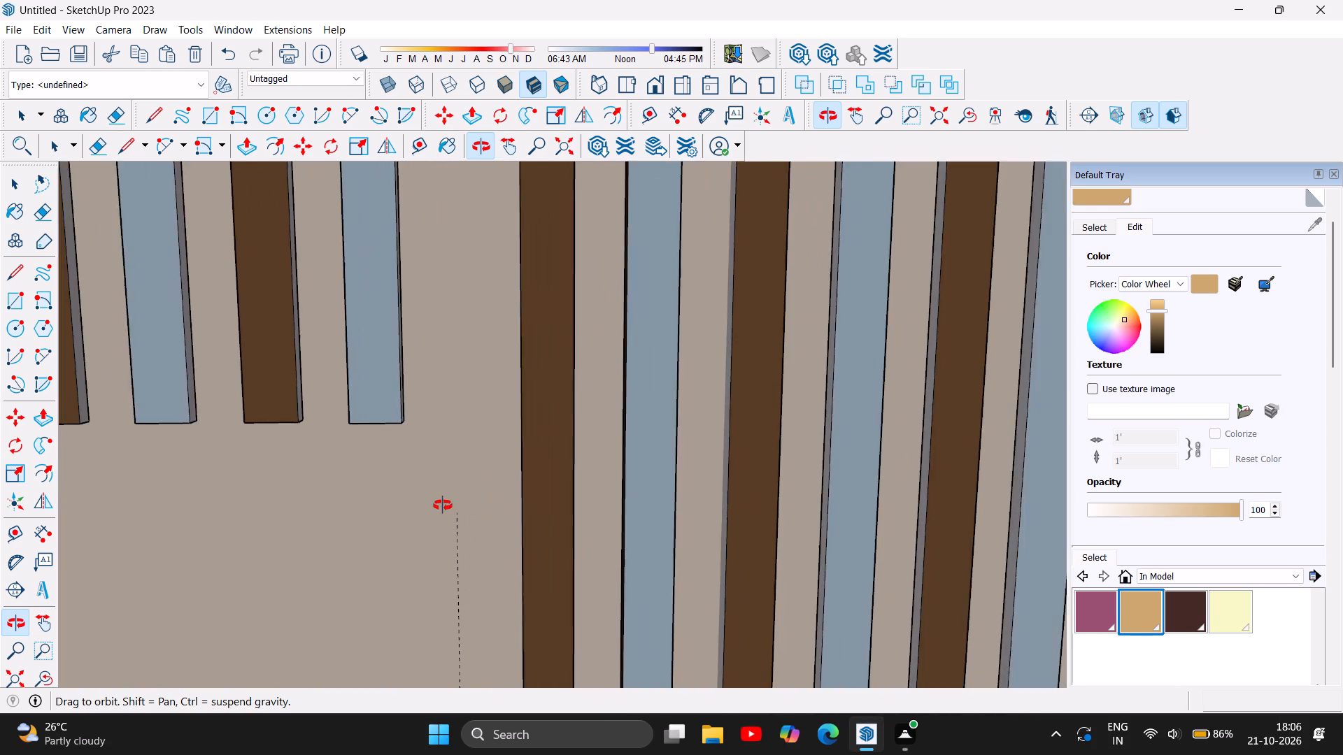
scroll(443, 505, "down", 4)
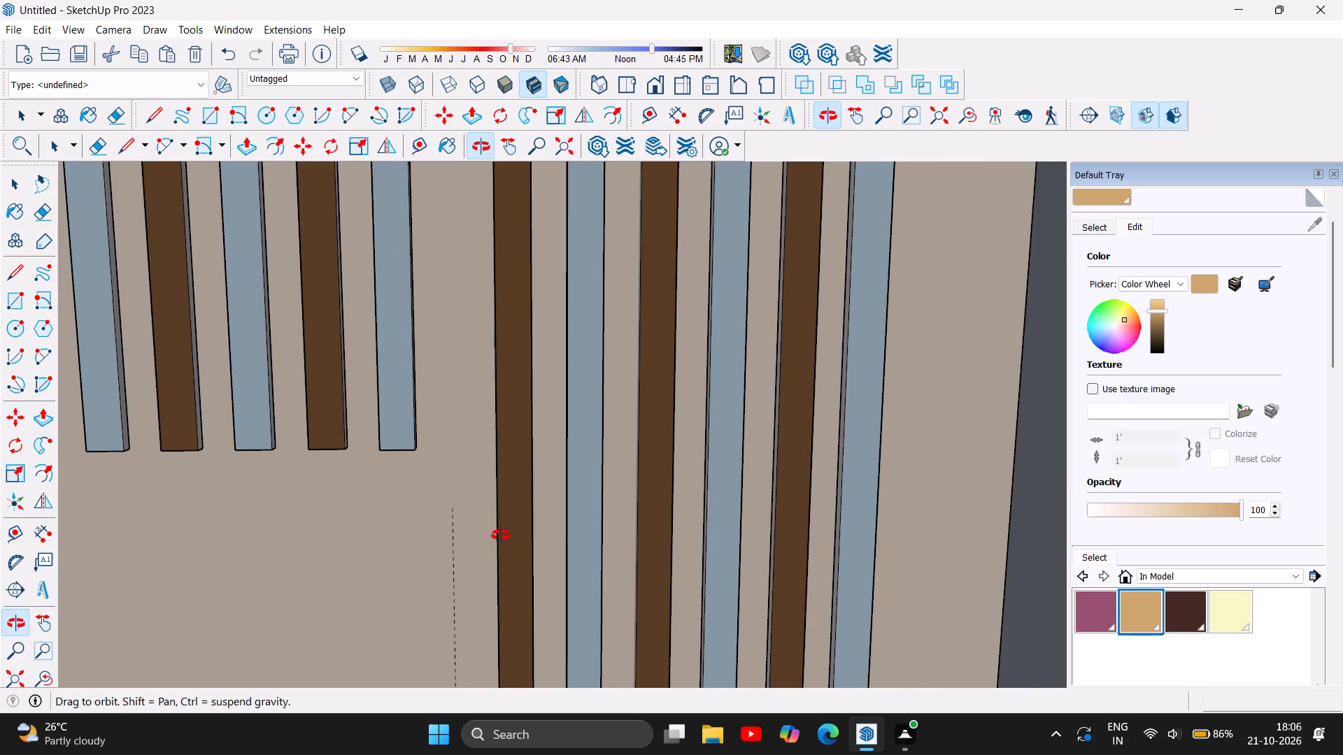
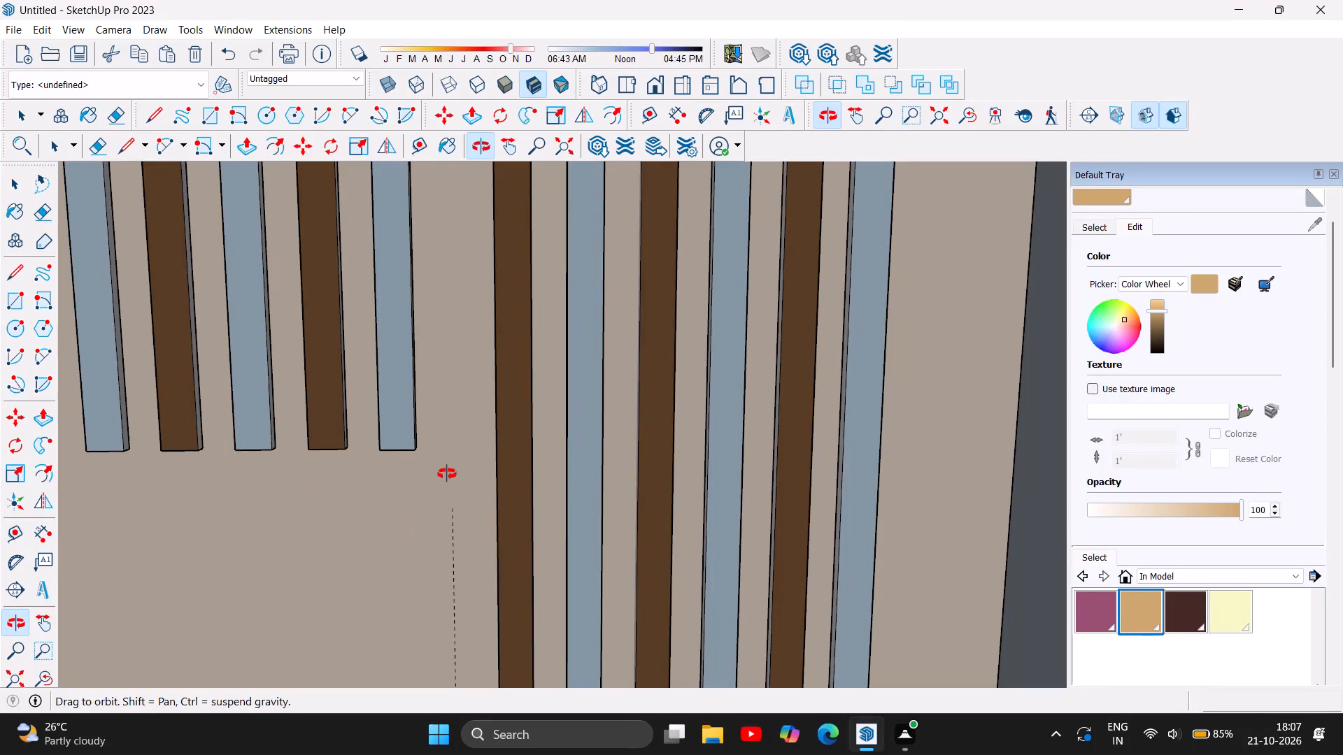
Undo the vertical guide offset from the short blue end slat's back edge.
scroll(451, 473, "down", 6)
scroll(669, 510, "down", 3)
scroll(814, 494, "down", 5)
scroll(260, 331, "down", 6)
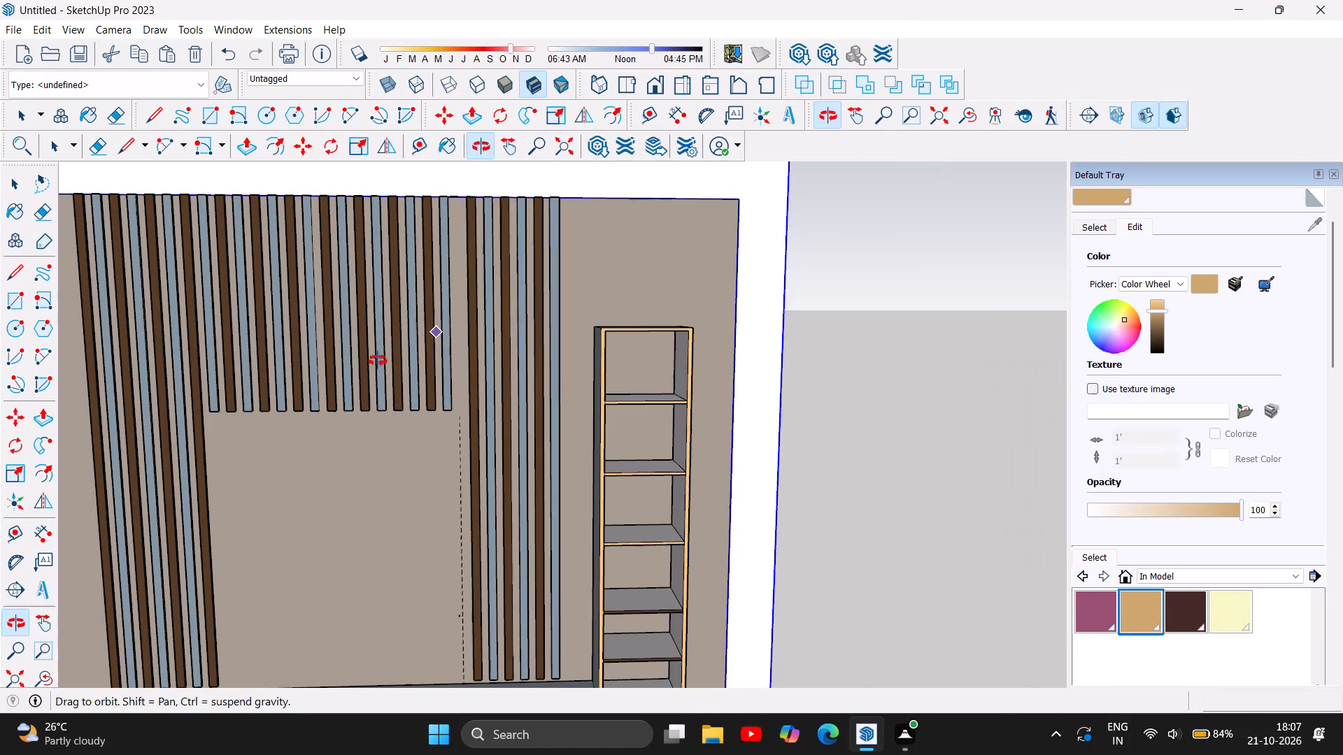
scroll(648, 466, "down", 5)
scroll(457, 395, "up", 4)
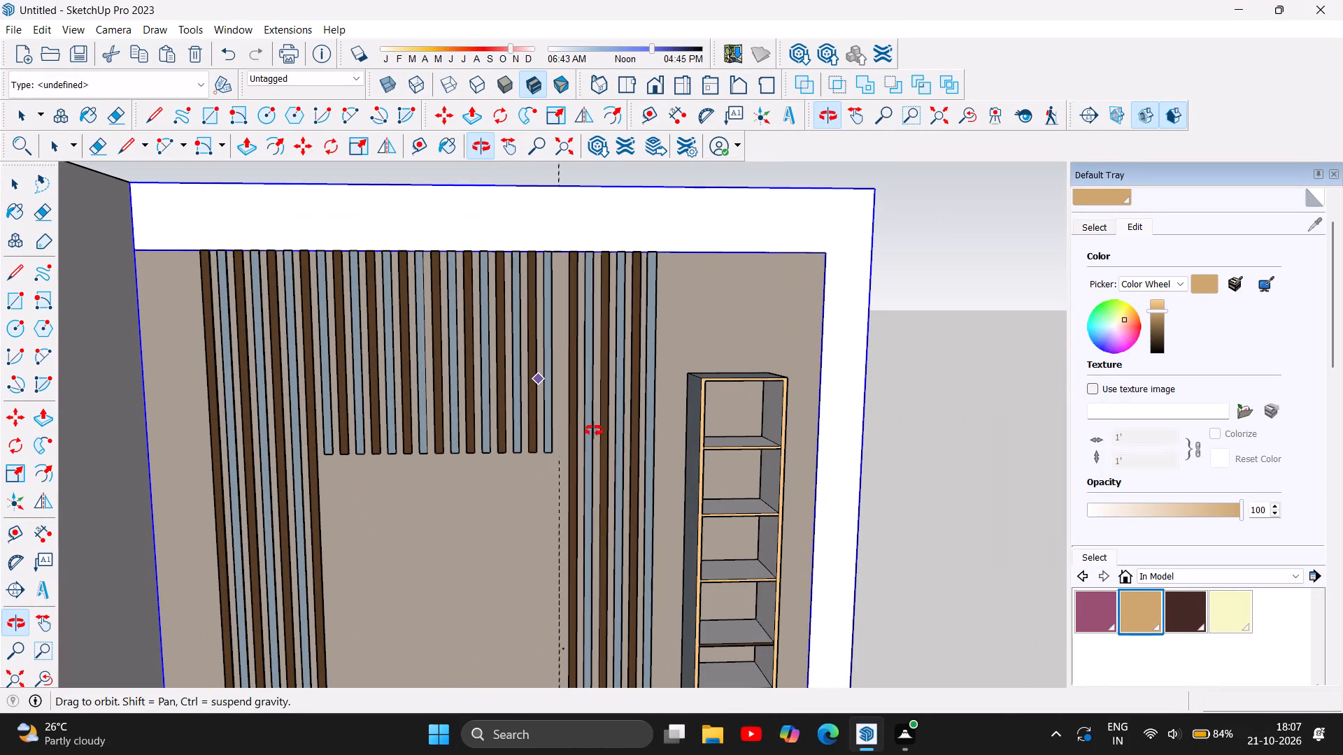
key("ctrl+z")
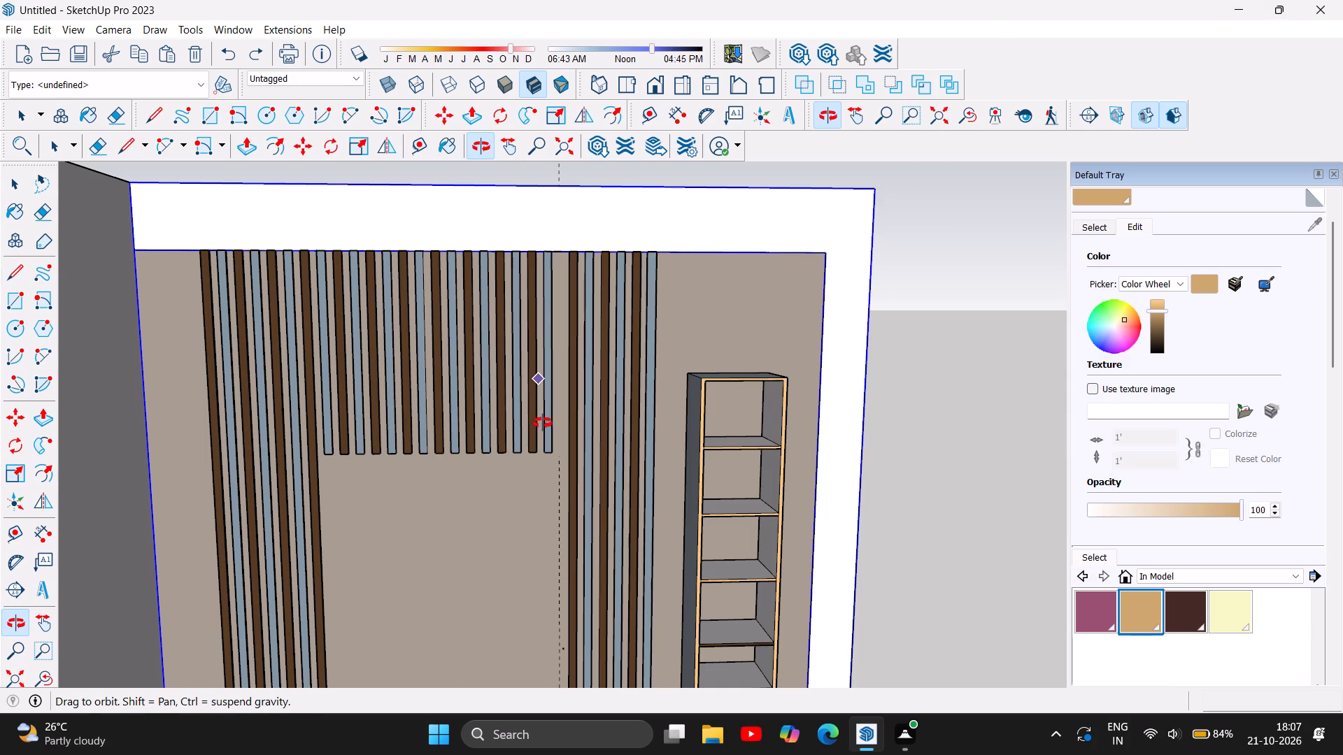
scroll(392, 340, "down", 5)
scroll(494, 363, "up", 3)
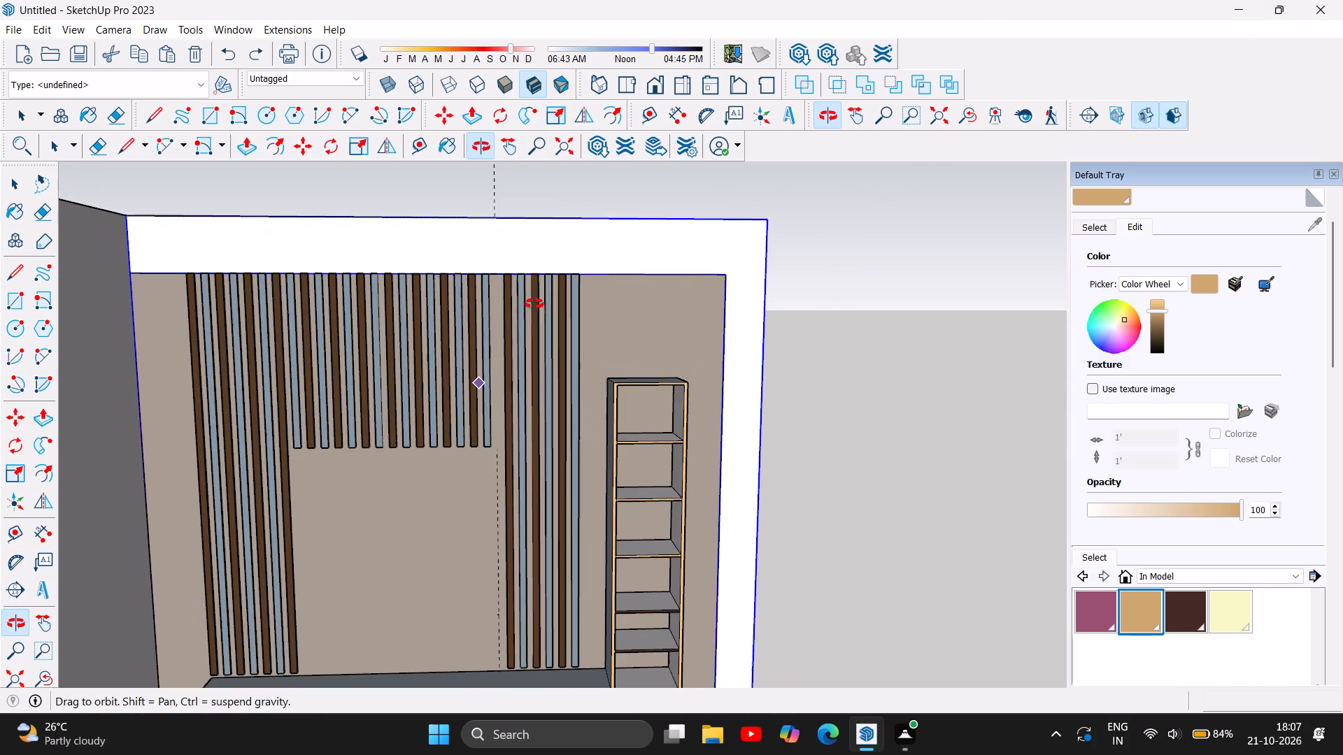
key("ctrl+z")
Add a vertical guide 1.5" from the near edge of the first long brown slat, towards the short blue end slat.
key("t")
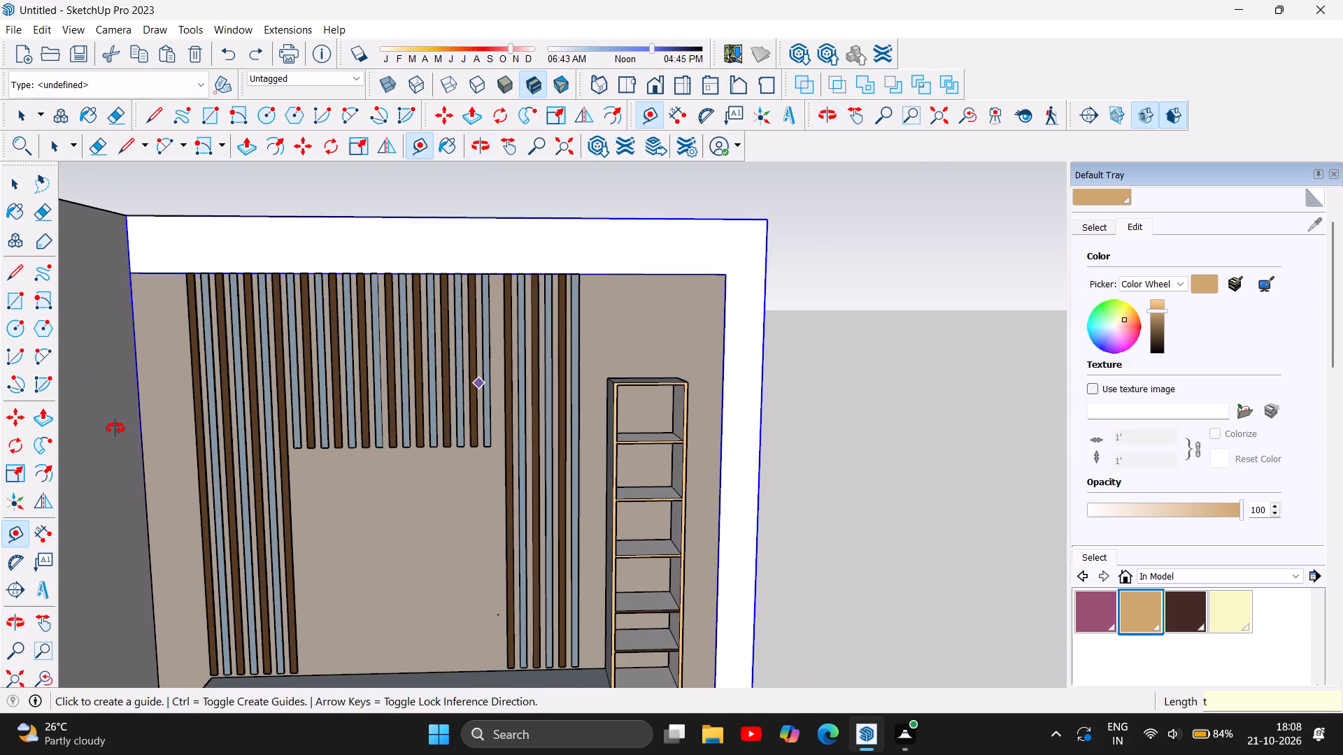
scroll(506, 438, "up", 8)
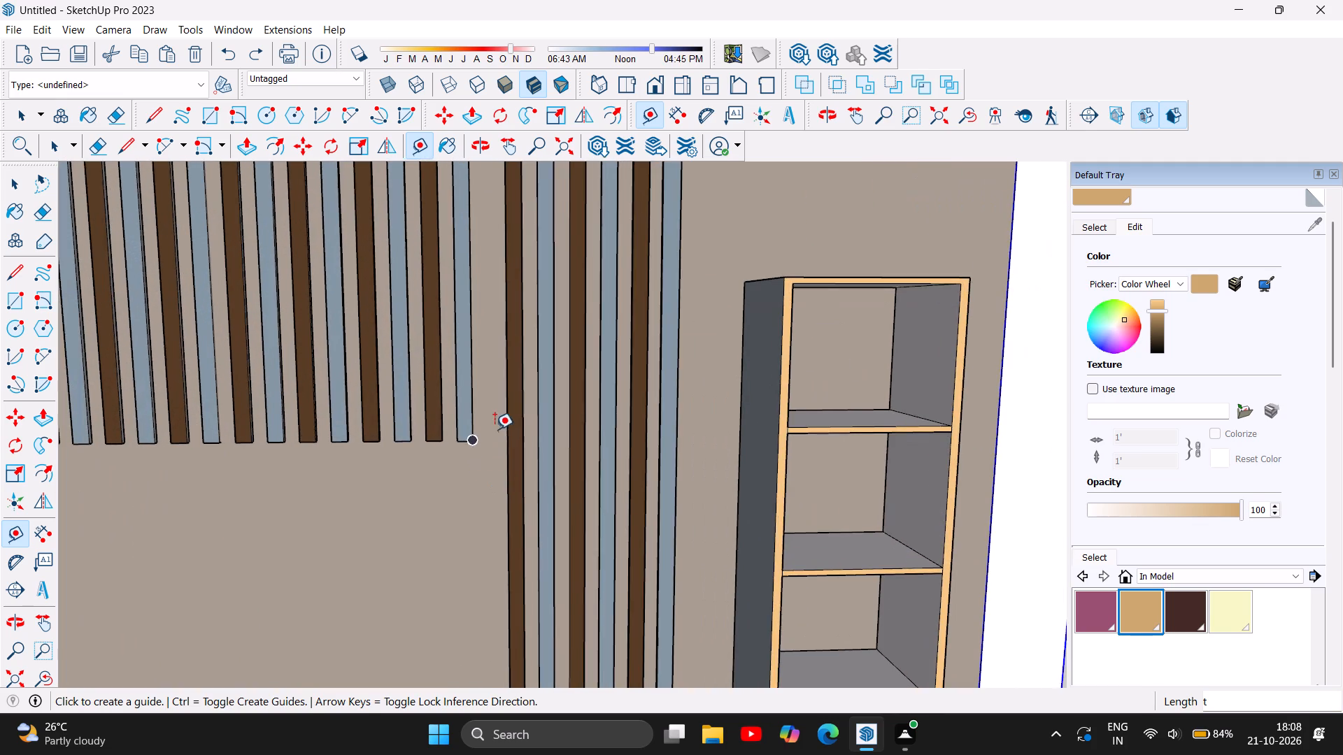
scroll(505, 396, "up", 13)
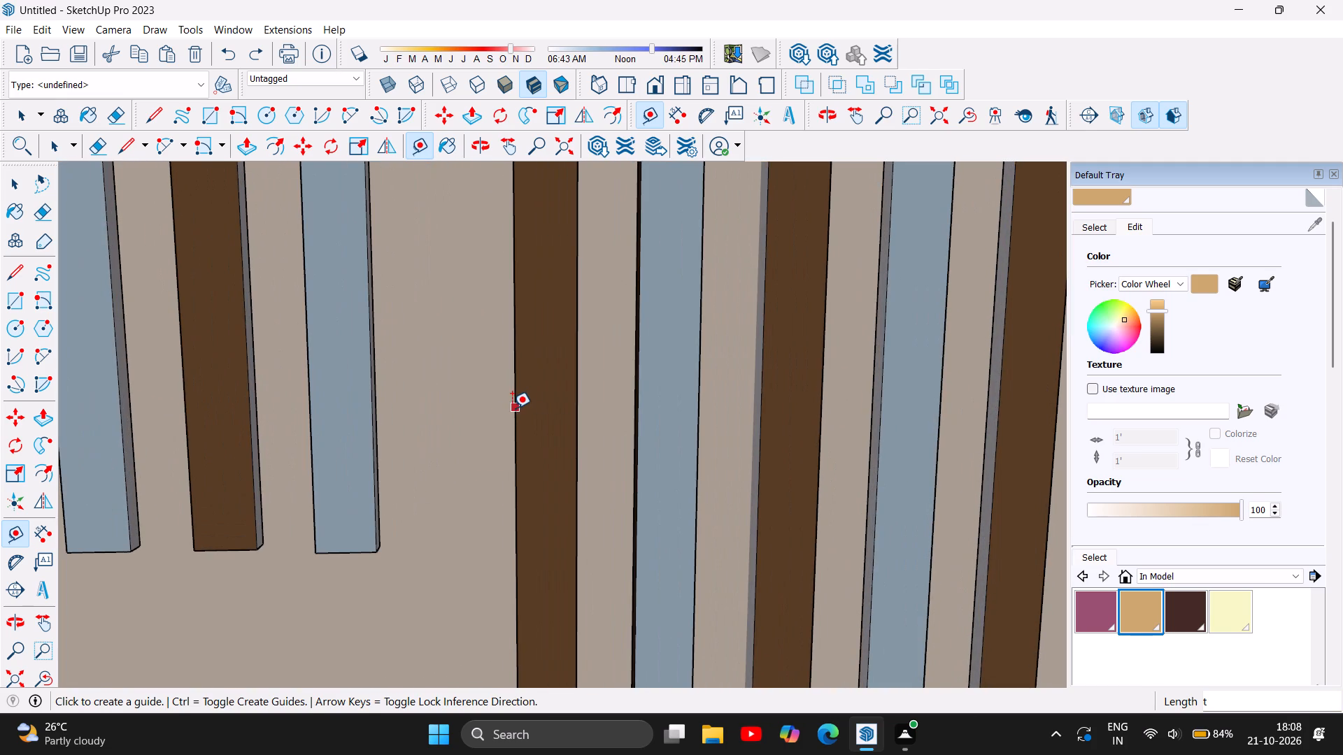
left_click(512, 408)
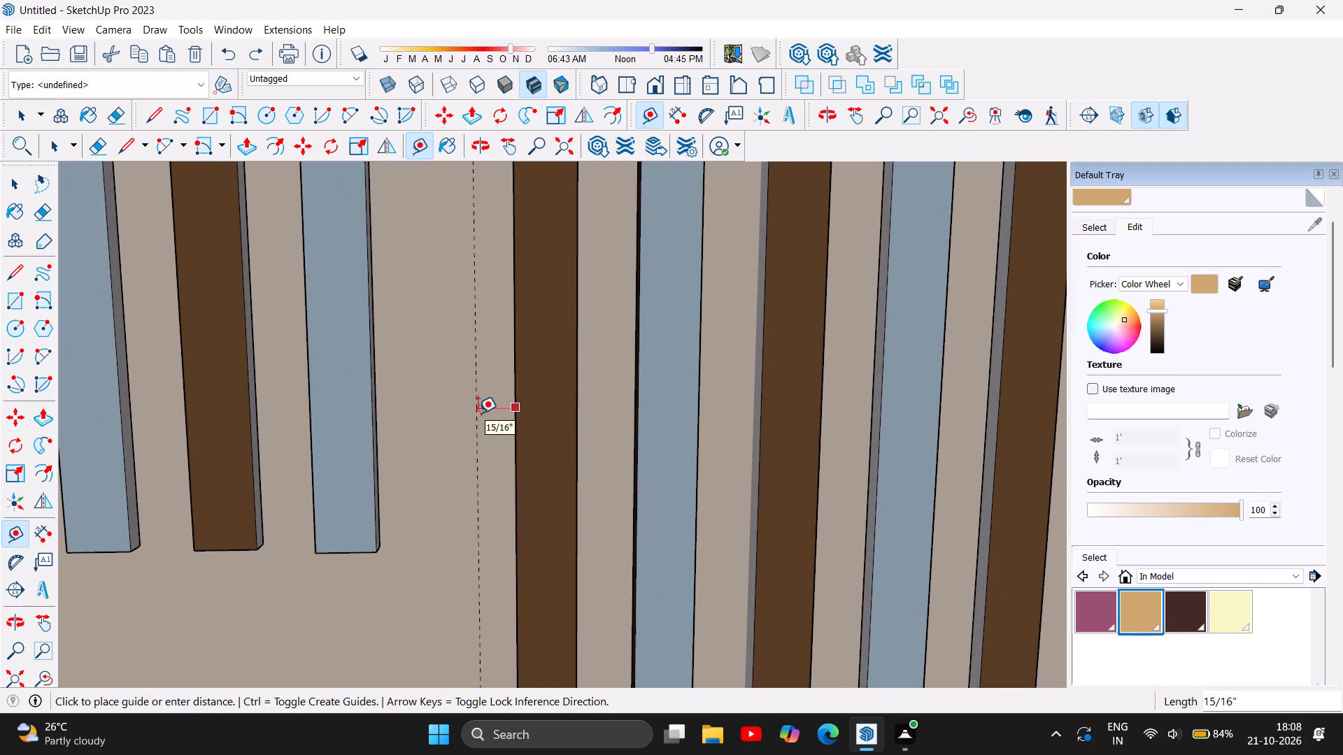
type("1.5")
key("Return")
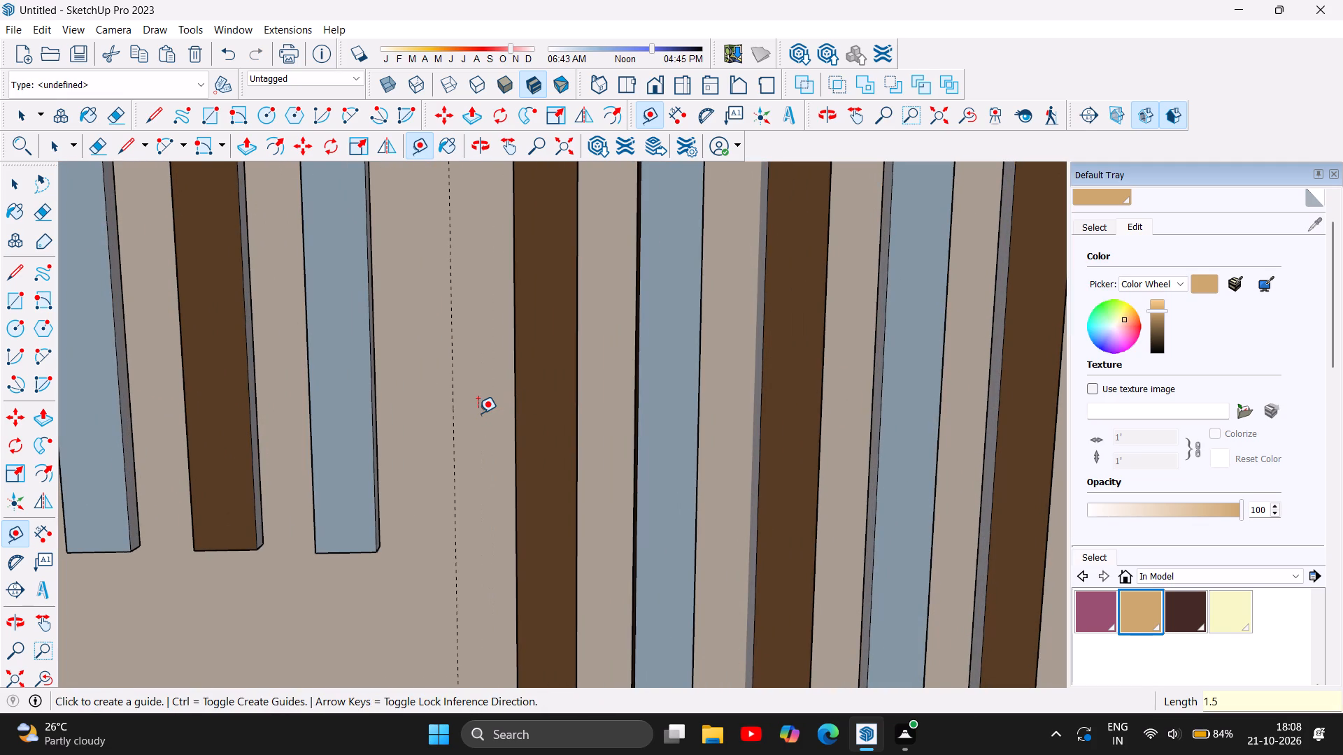
Add a second vertical guide 1.5" from the new guide, further towards the short blue end slat.
left_click_drag(454, 476, 441, 484)
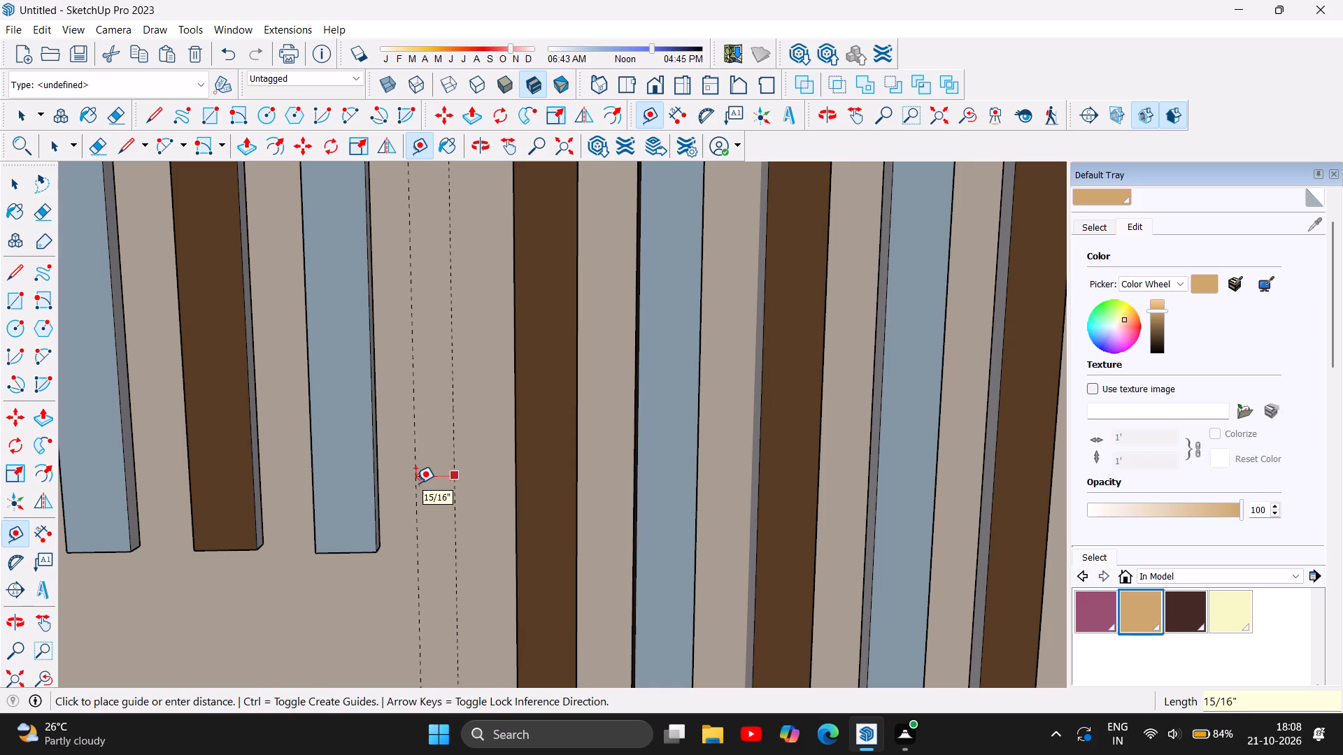
type("1.5")
key("Return")
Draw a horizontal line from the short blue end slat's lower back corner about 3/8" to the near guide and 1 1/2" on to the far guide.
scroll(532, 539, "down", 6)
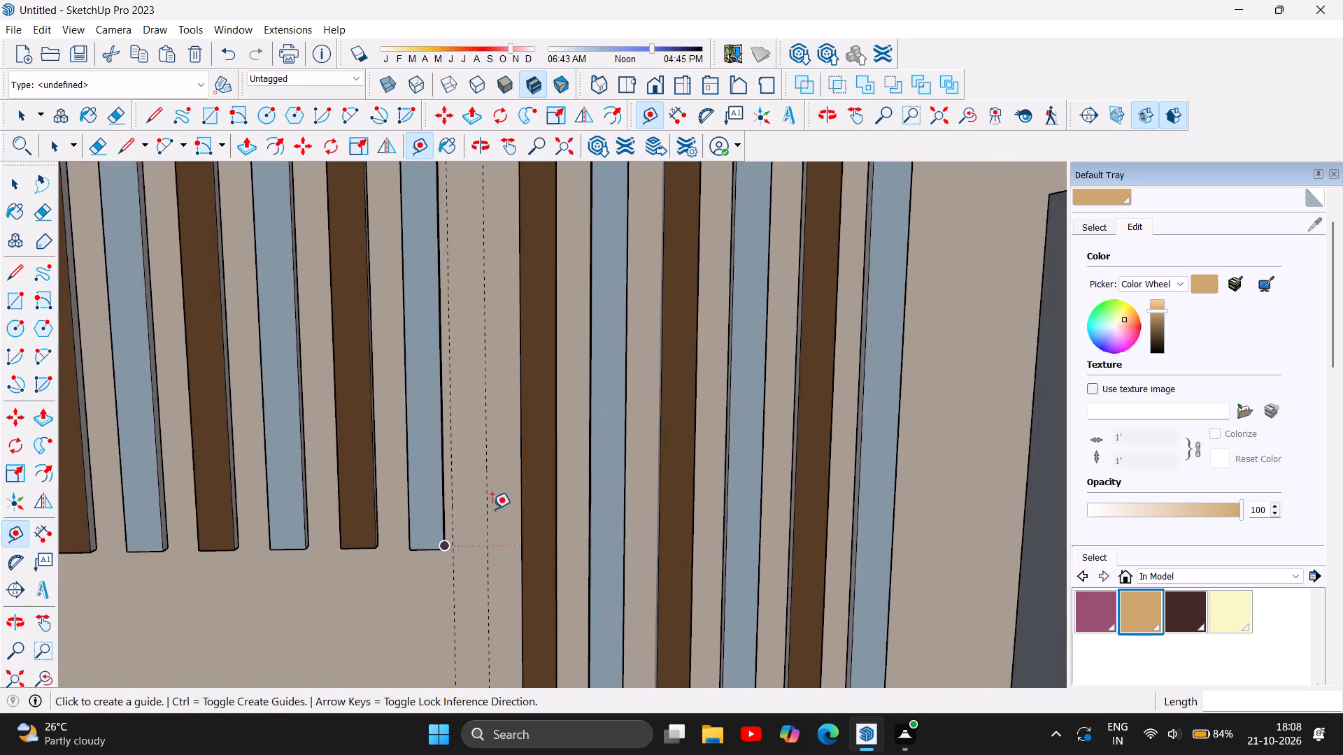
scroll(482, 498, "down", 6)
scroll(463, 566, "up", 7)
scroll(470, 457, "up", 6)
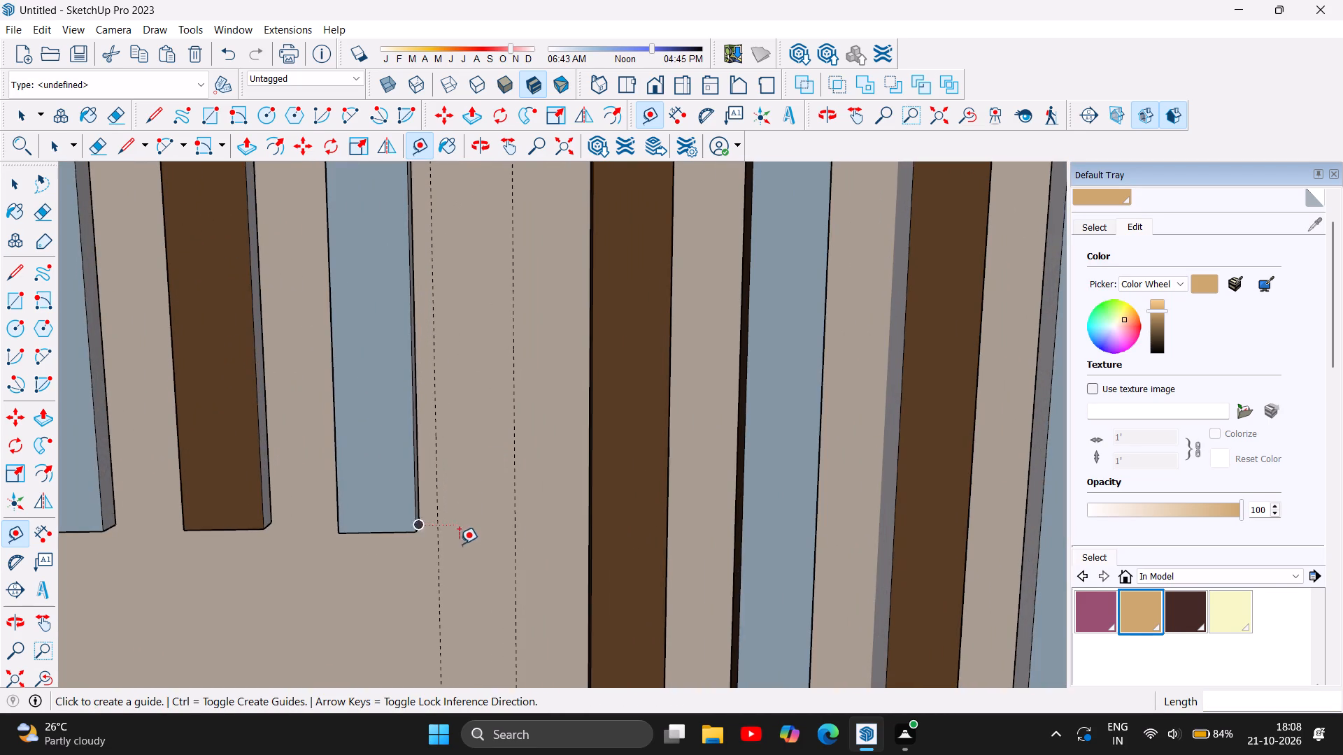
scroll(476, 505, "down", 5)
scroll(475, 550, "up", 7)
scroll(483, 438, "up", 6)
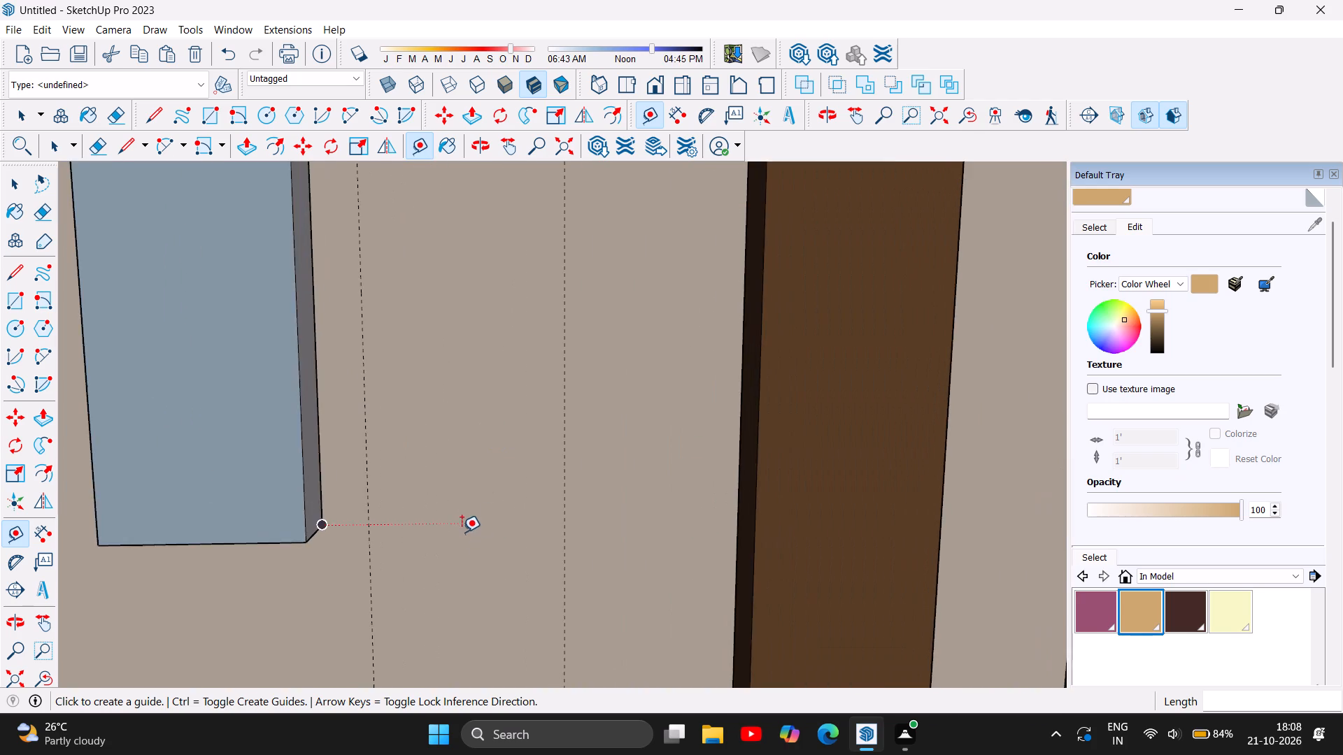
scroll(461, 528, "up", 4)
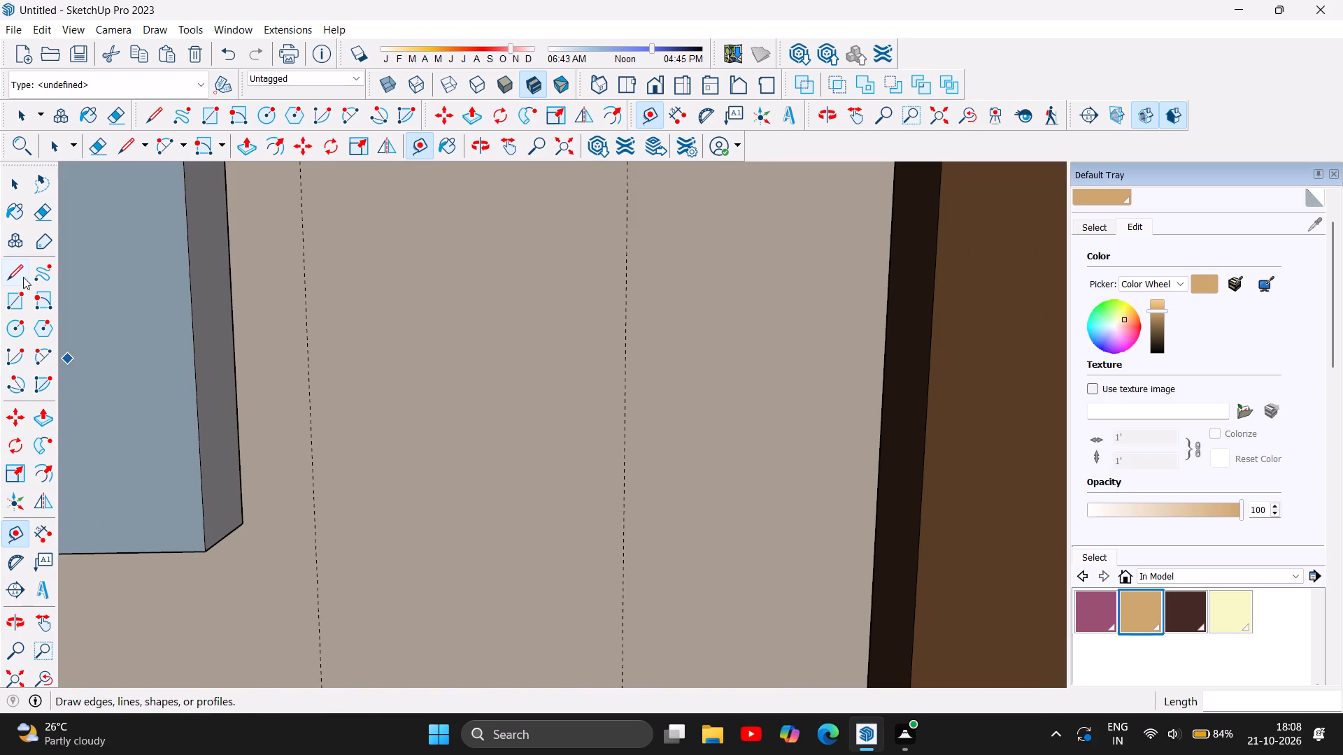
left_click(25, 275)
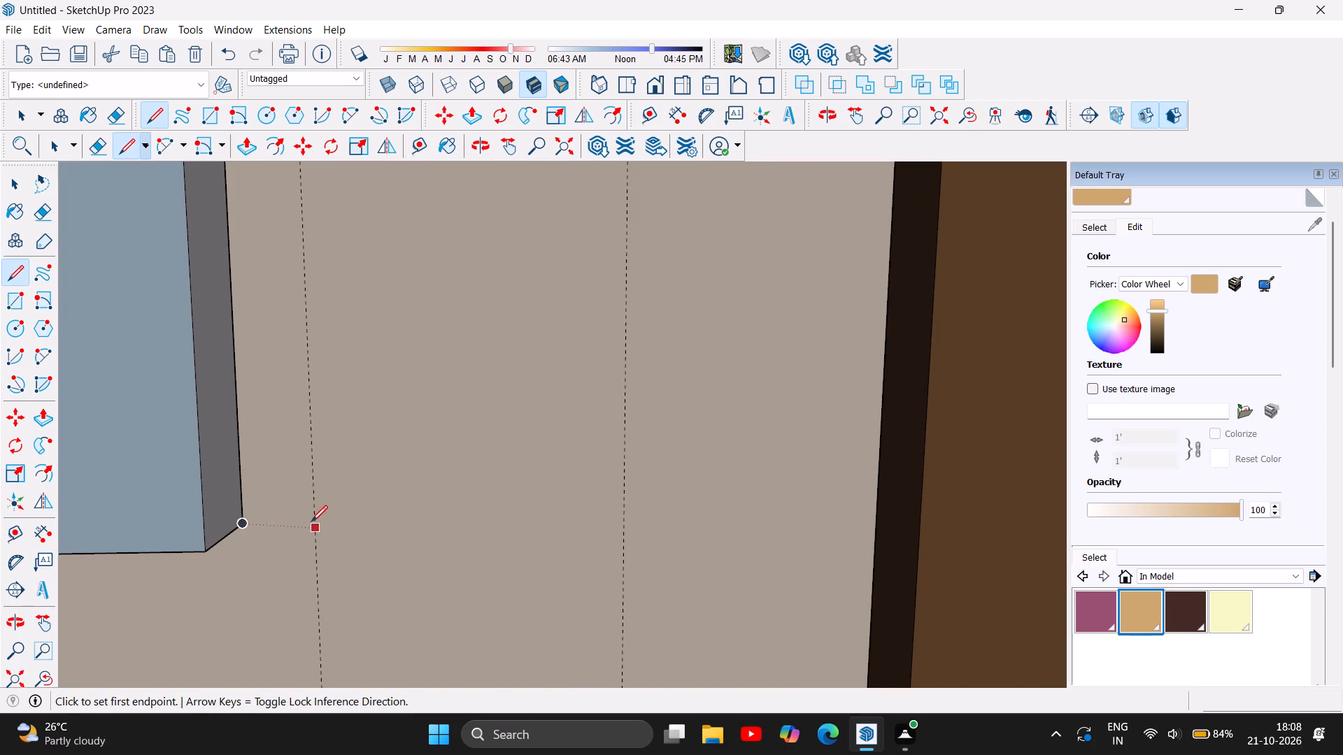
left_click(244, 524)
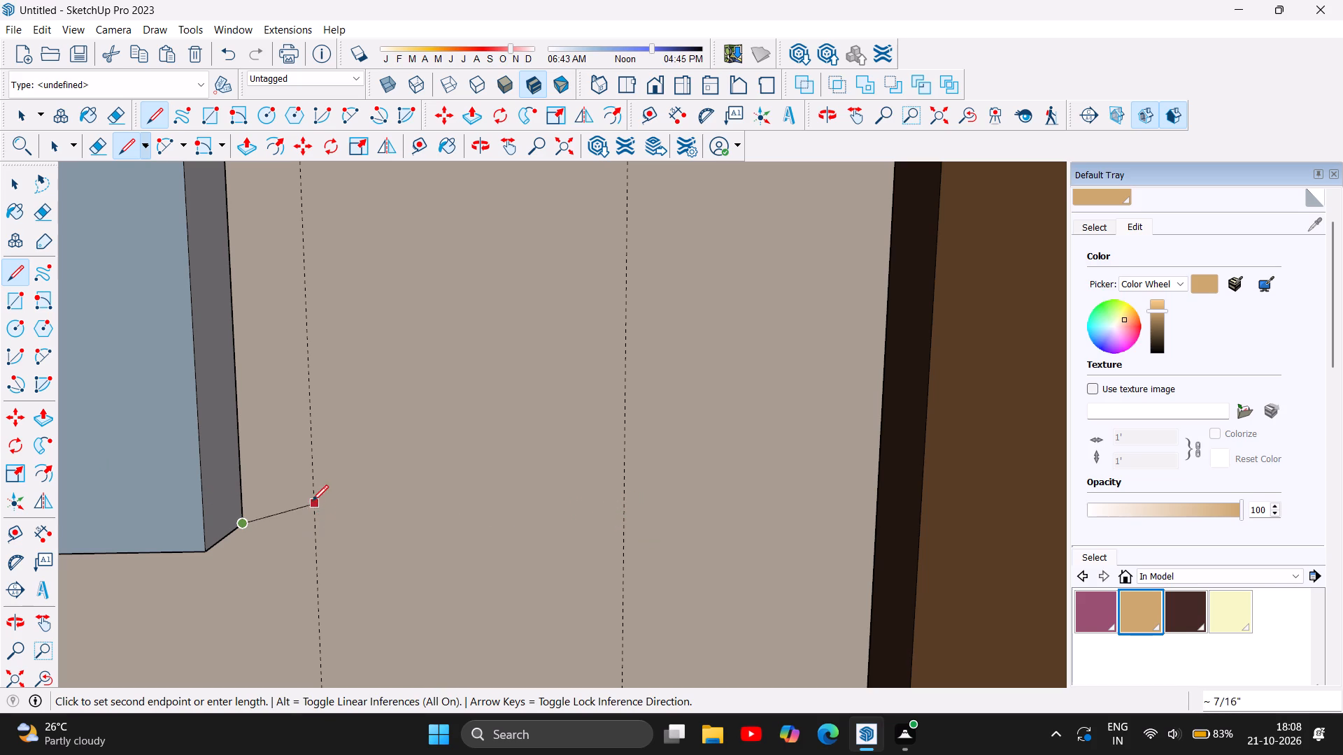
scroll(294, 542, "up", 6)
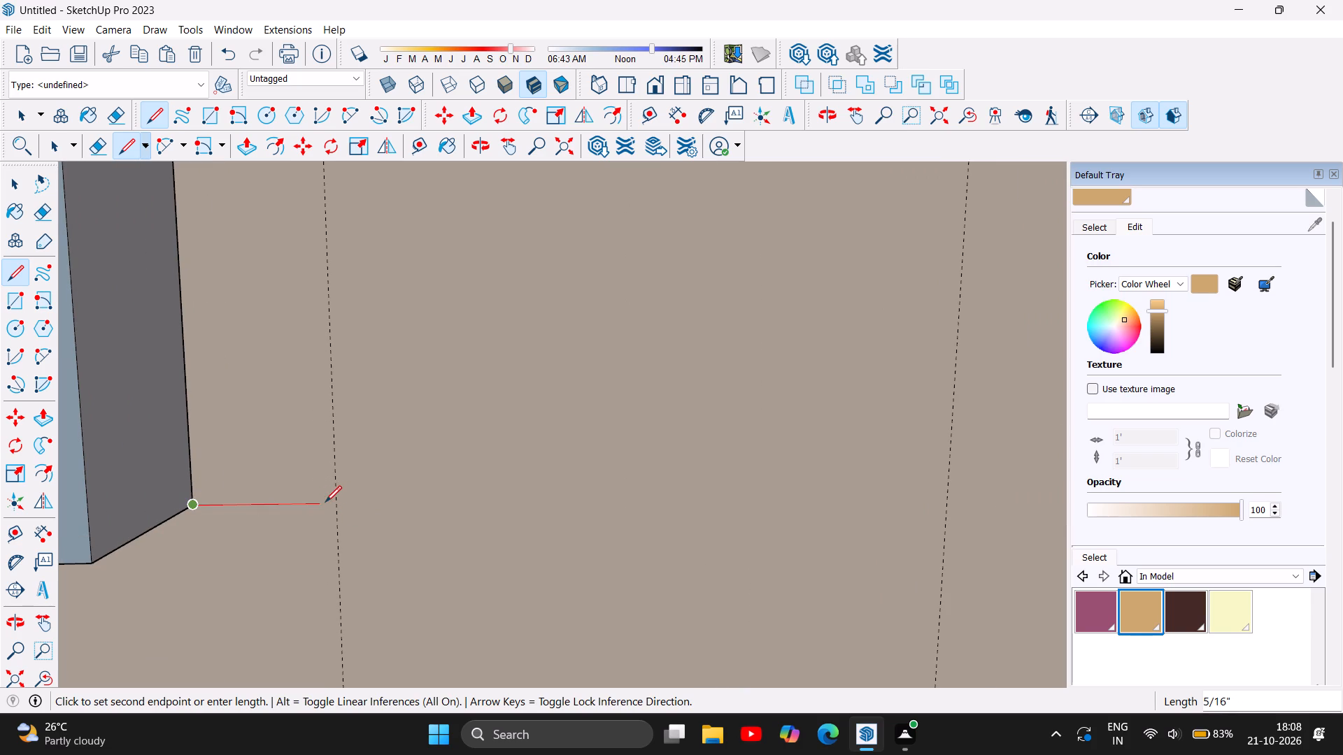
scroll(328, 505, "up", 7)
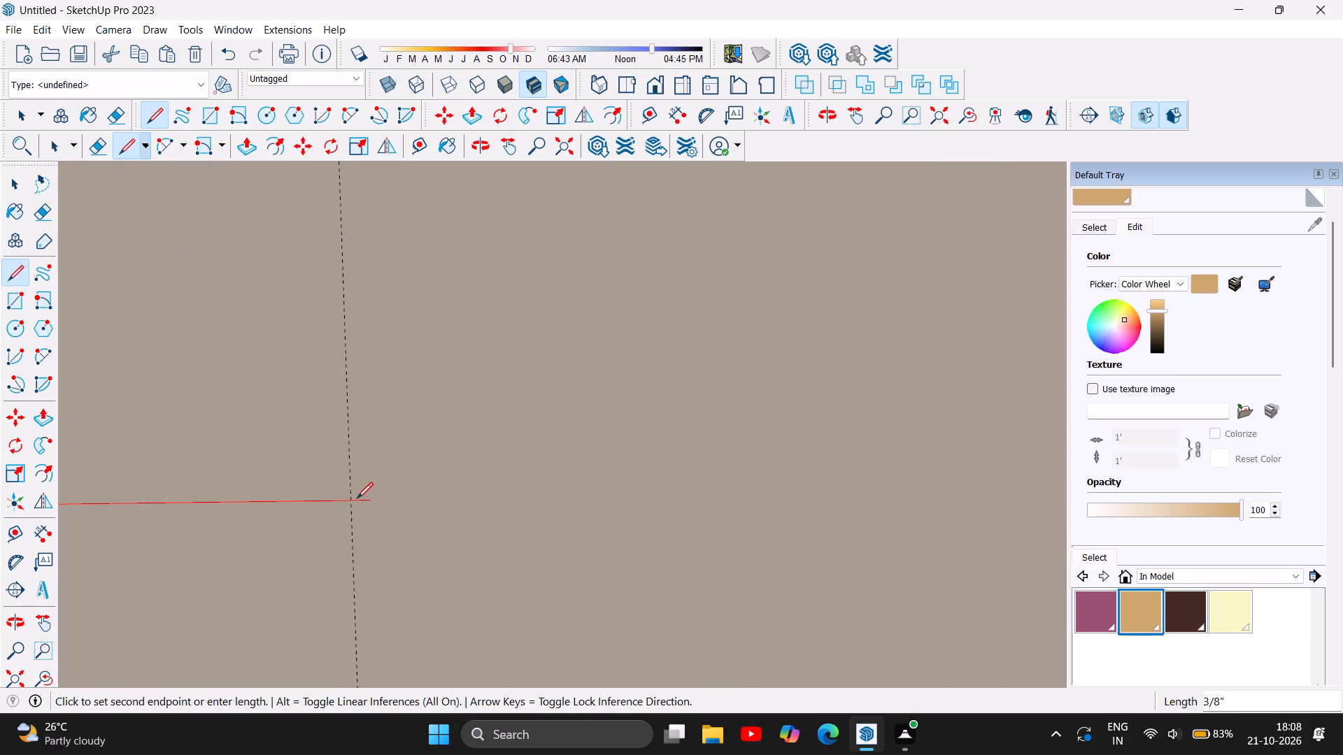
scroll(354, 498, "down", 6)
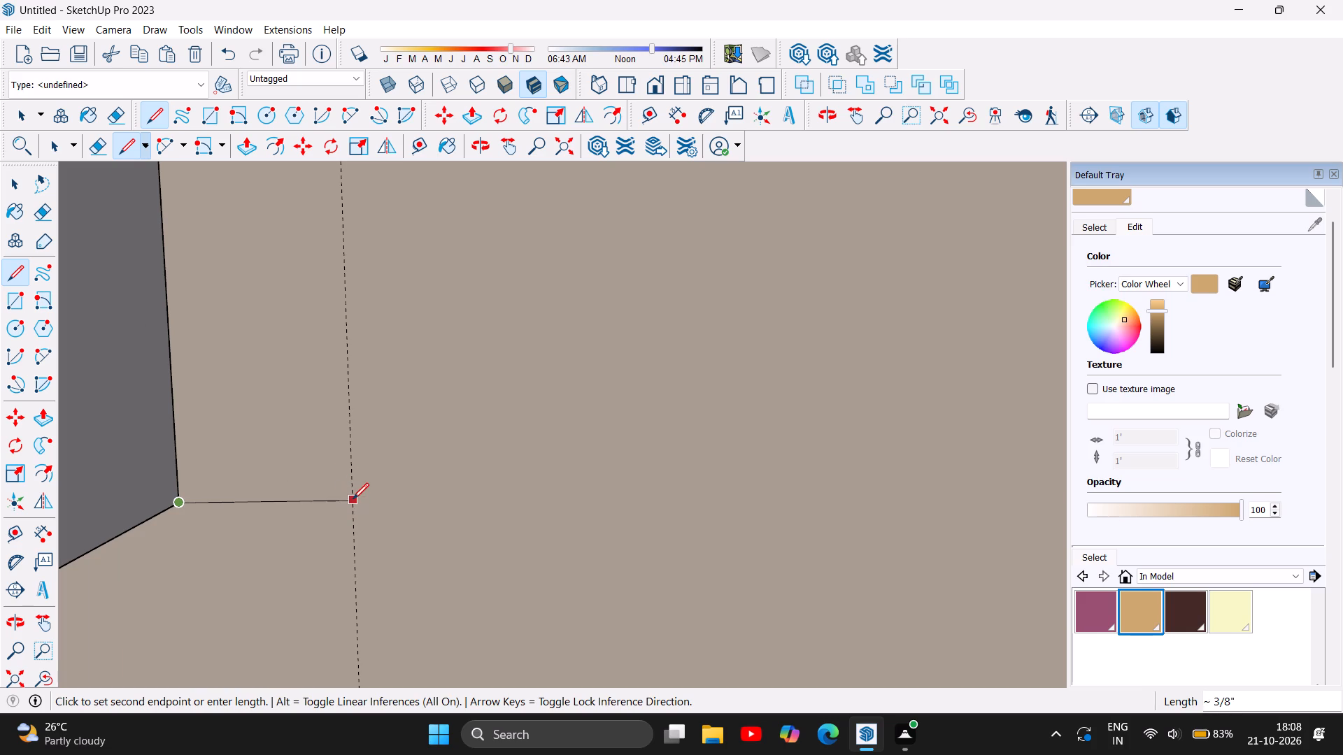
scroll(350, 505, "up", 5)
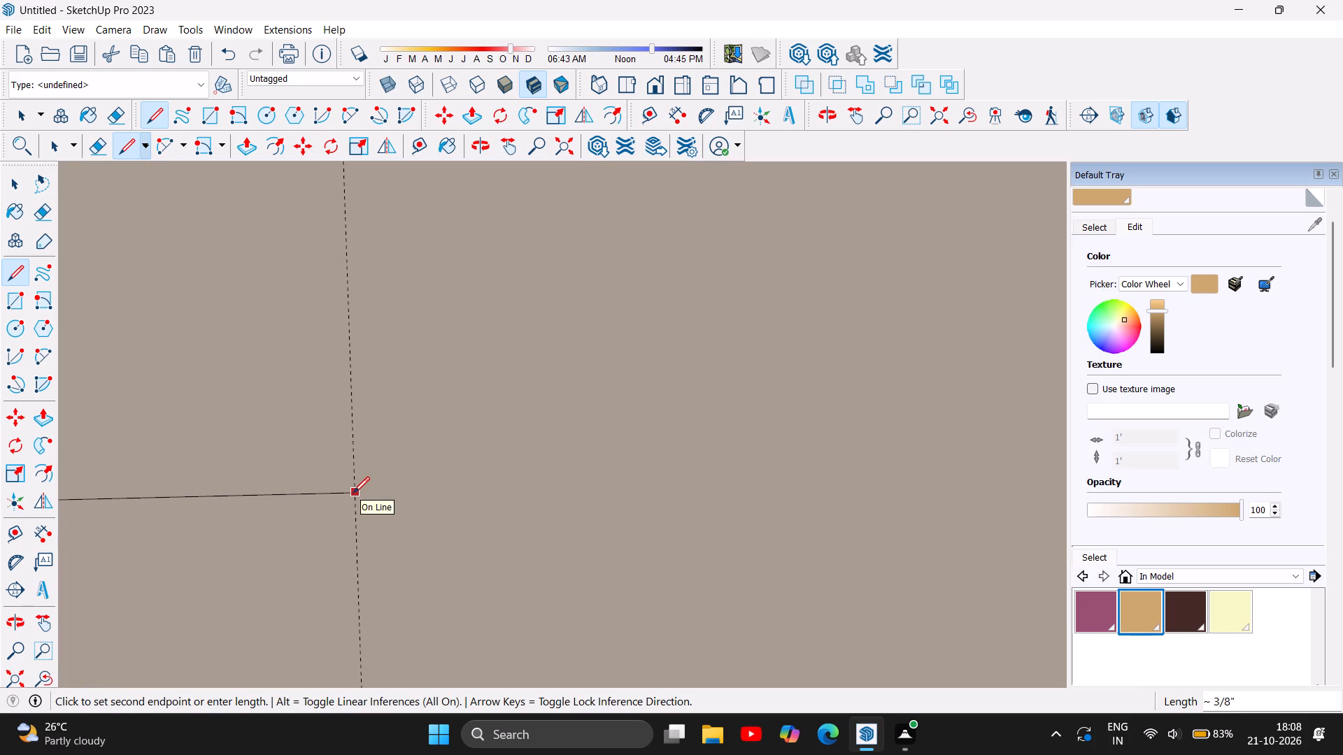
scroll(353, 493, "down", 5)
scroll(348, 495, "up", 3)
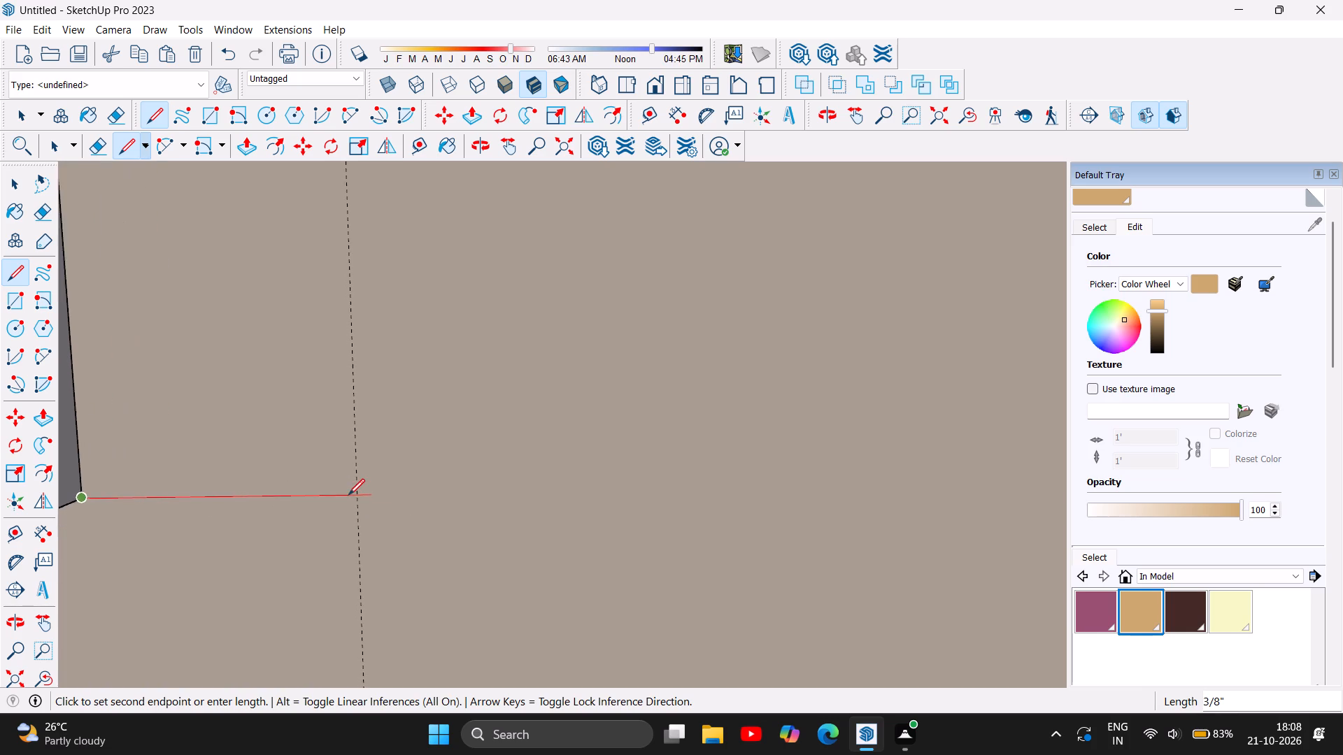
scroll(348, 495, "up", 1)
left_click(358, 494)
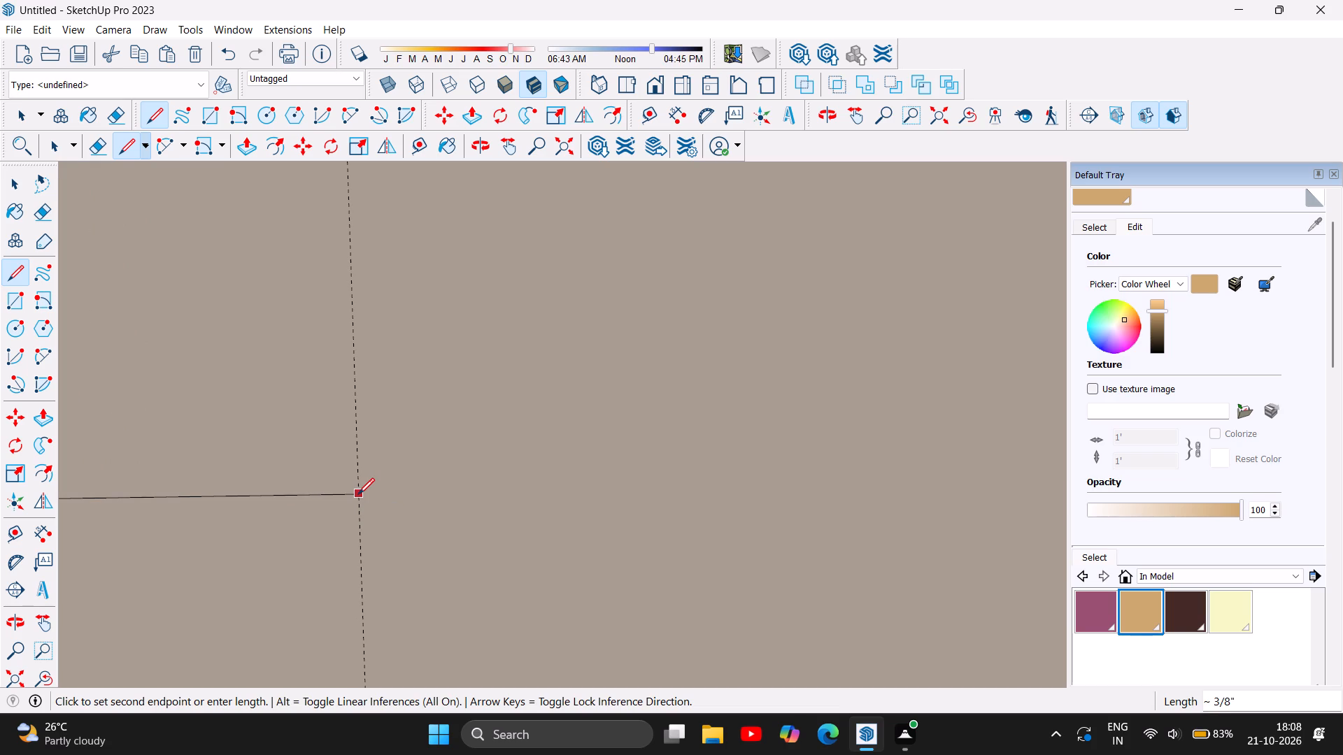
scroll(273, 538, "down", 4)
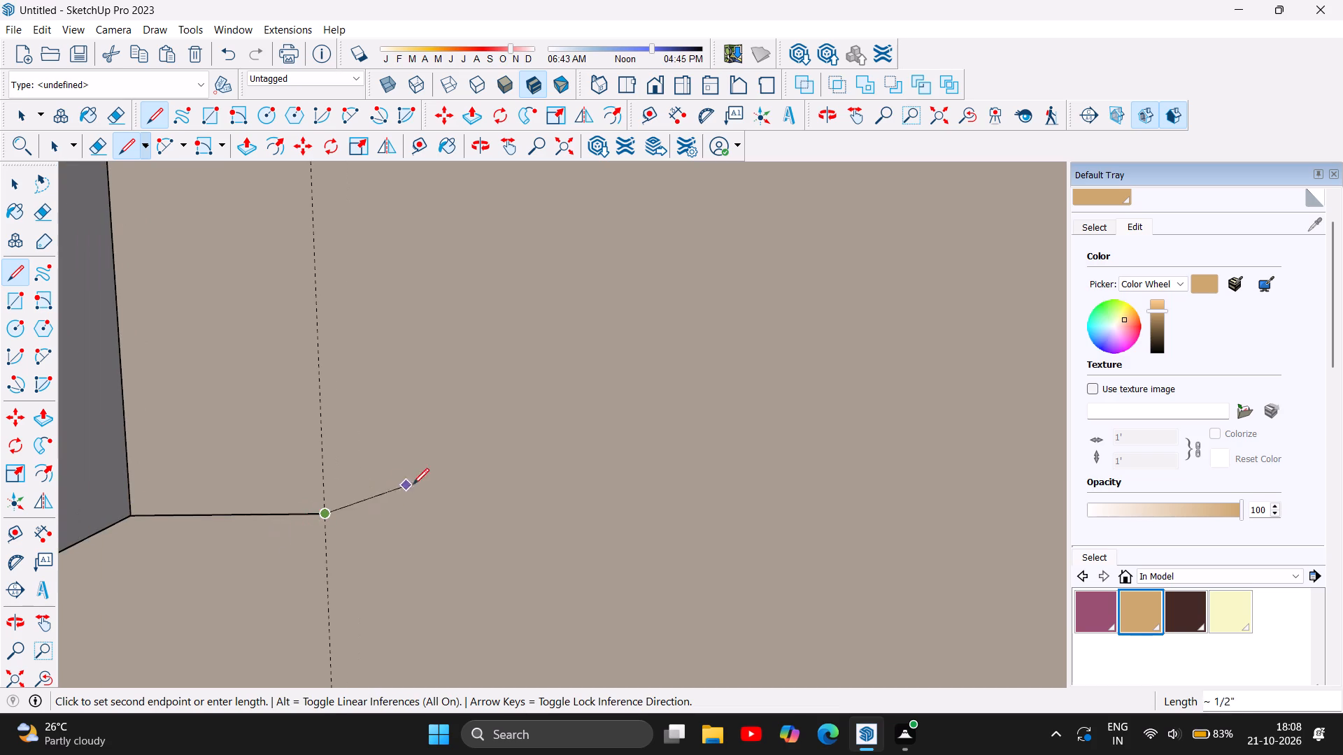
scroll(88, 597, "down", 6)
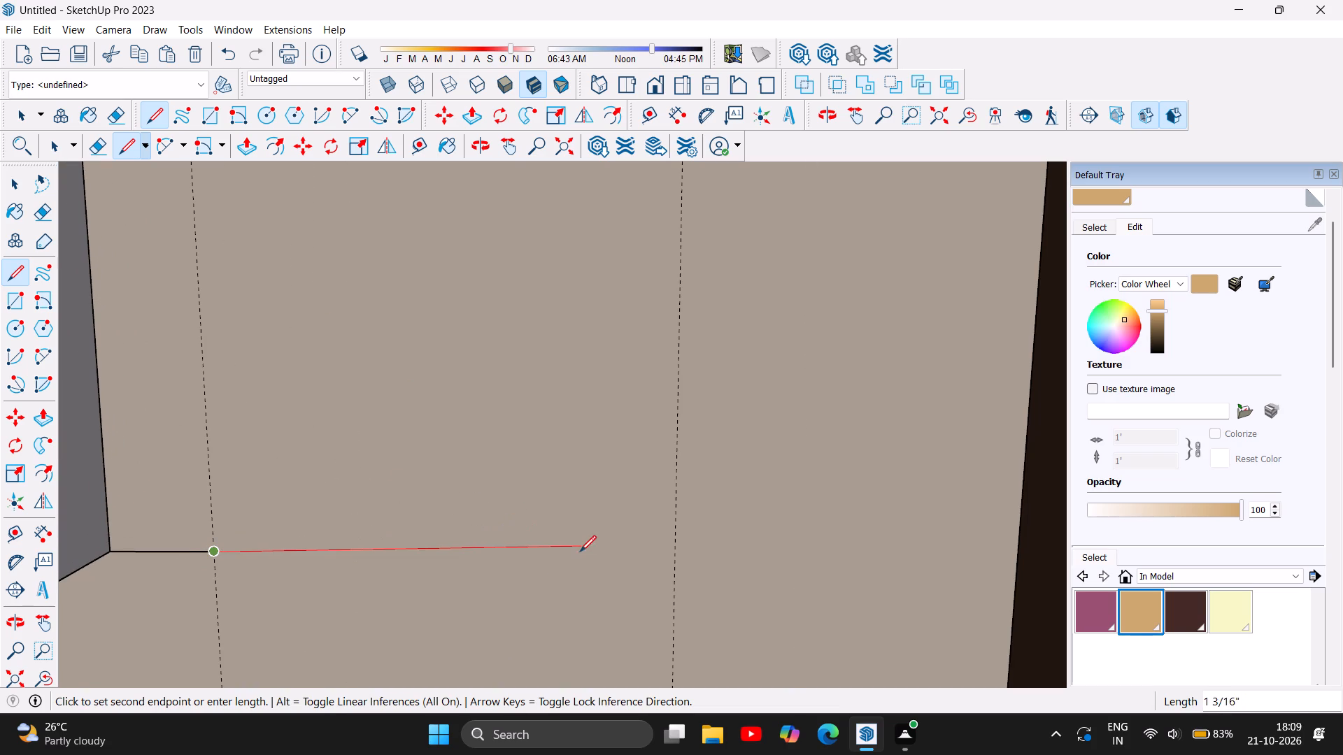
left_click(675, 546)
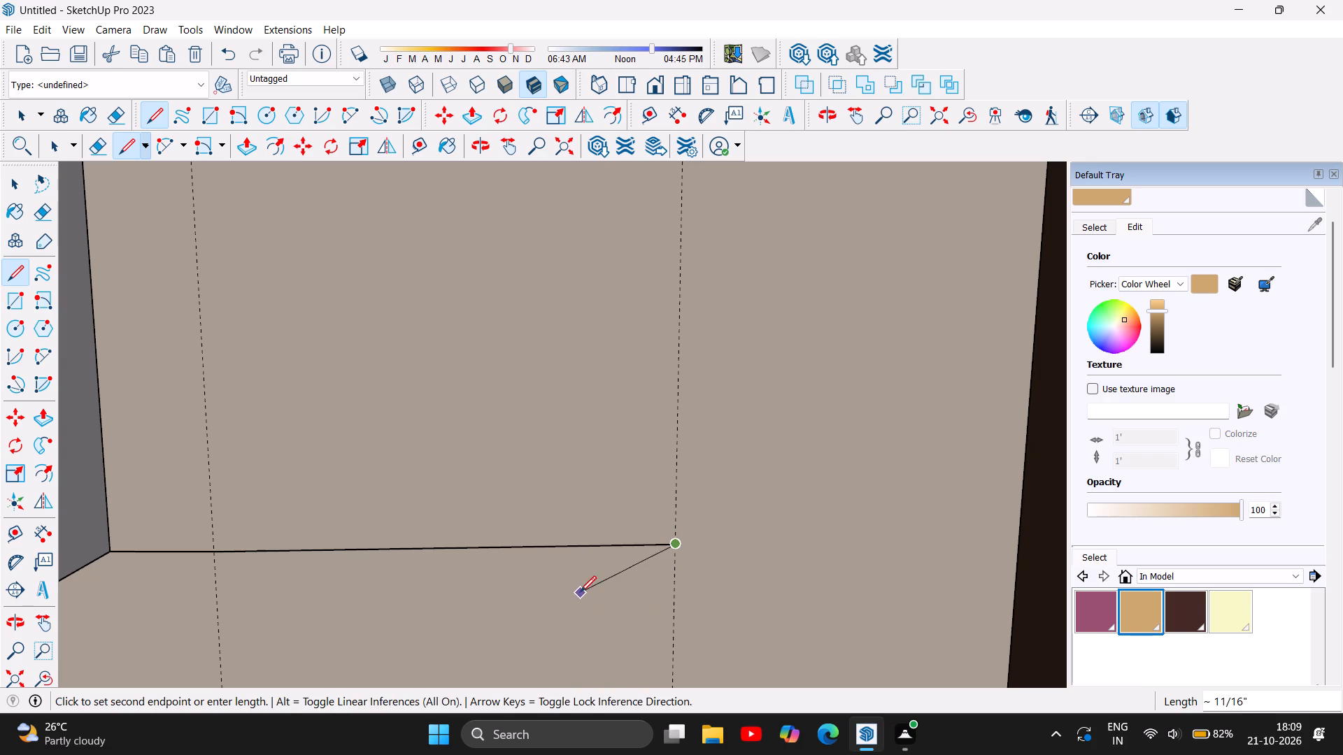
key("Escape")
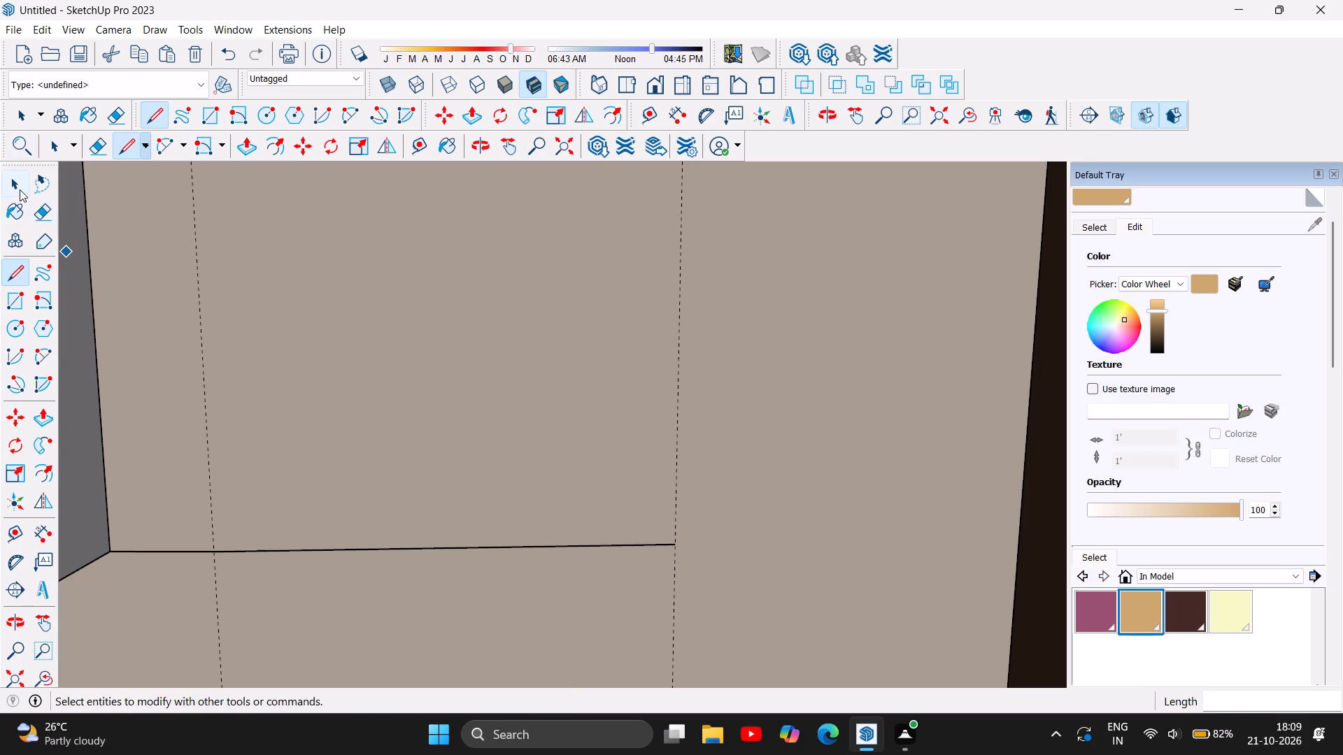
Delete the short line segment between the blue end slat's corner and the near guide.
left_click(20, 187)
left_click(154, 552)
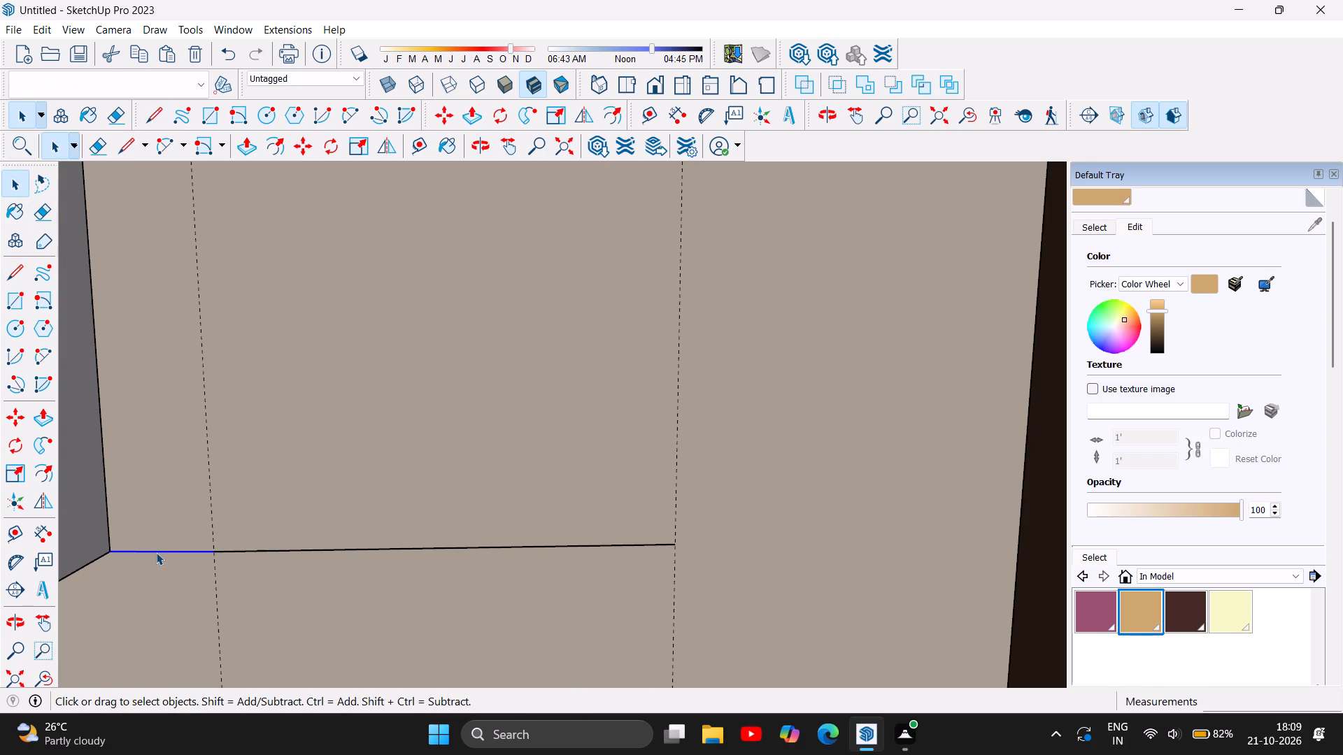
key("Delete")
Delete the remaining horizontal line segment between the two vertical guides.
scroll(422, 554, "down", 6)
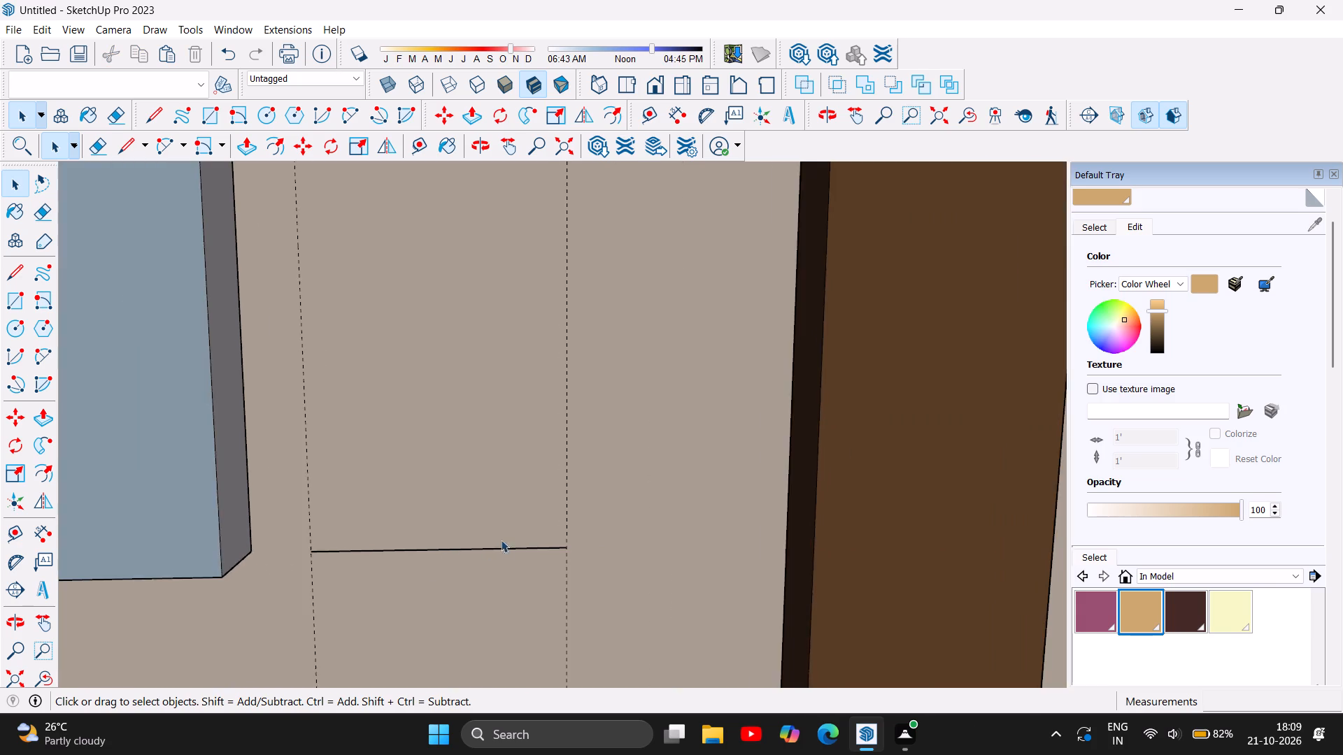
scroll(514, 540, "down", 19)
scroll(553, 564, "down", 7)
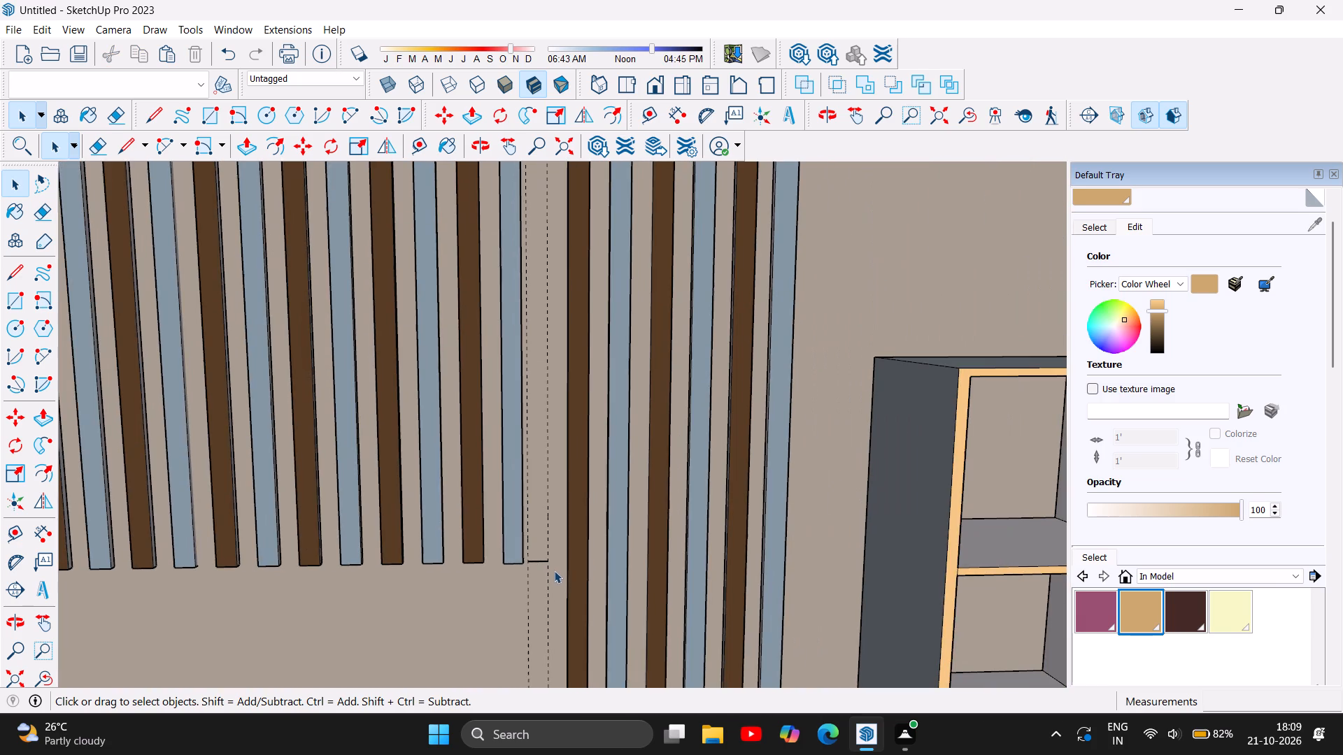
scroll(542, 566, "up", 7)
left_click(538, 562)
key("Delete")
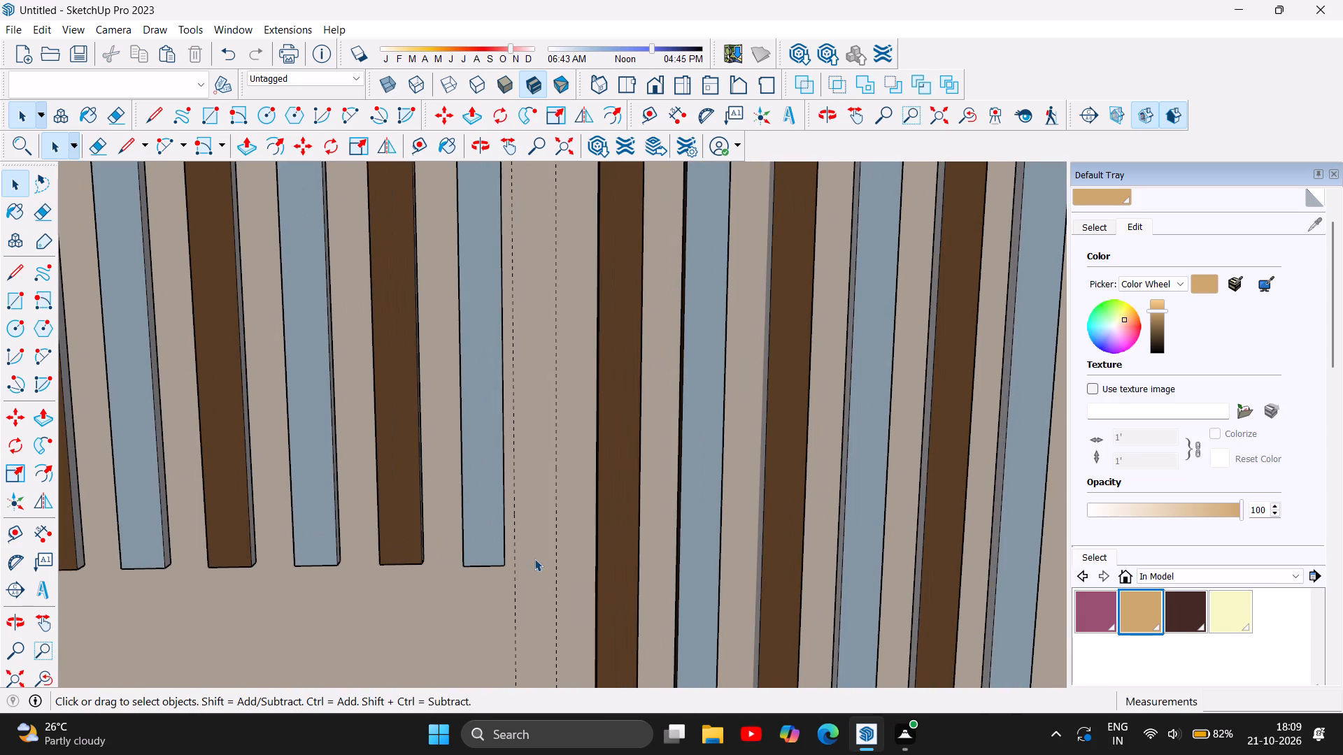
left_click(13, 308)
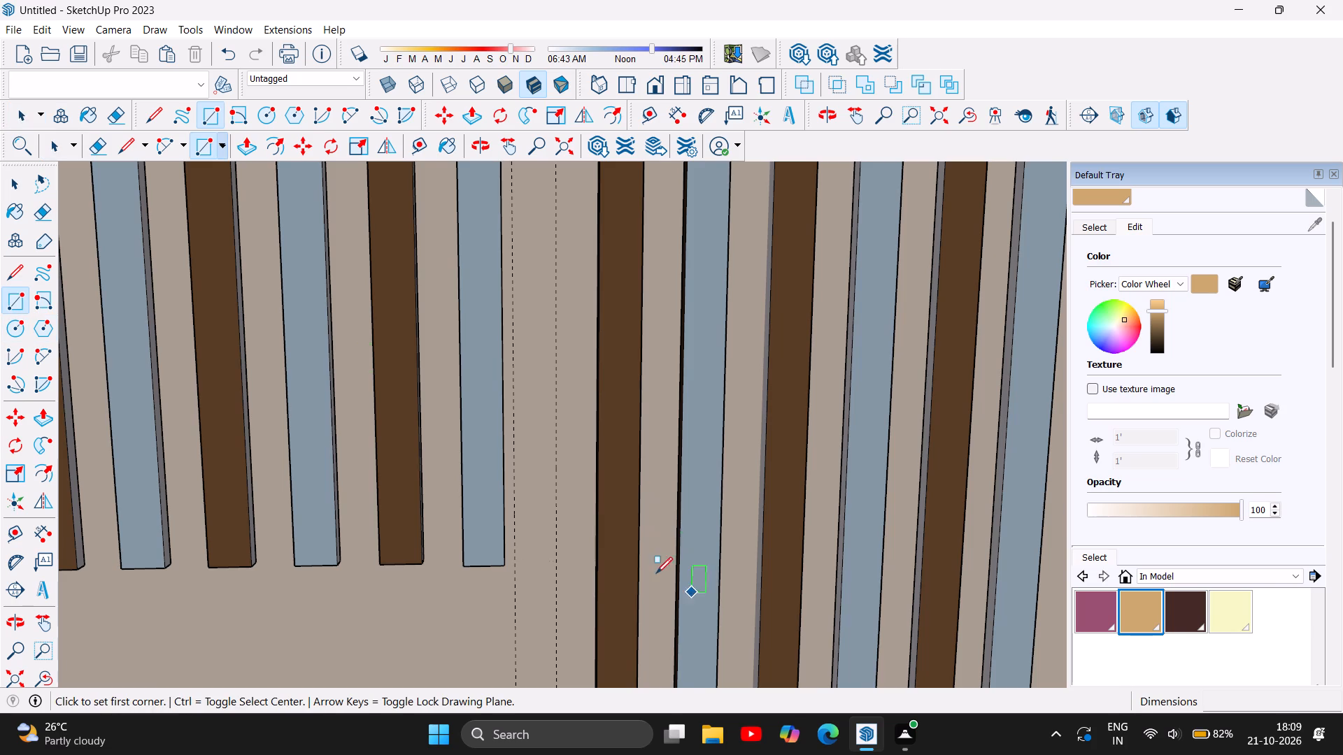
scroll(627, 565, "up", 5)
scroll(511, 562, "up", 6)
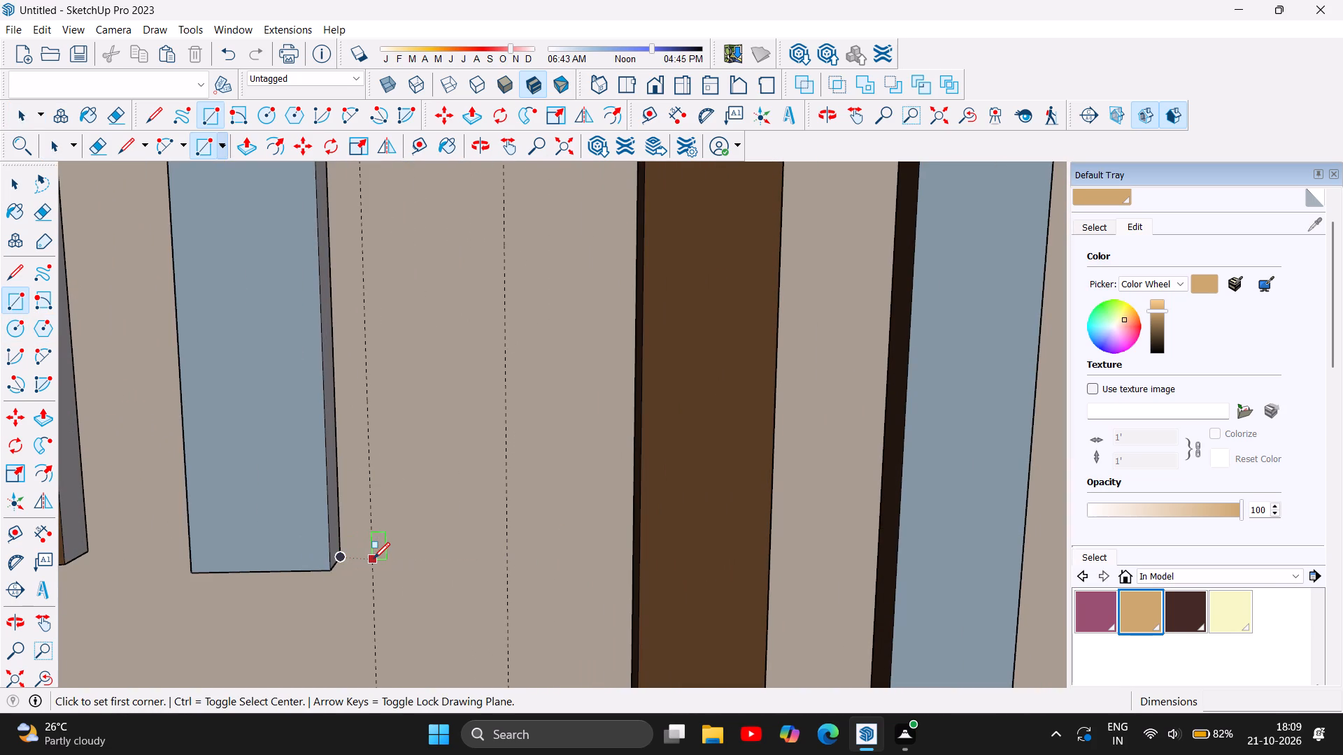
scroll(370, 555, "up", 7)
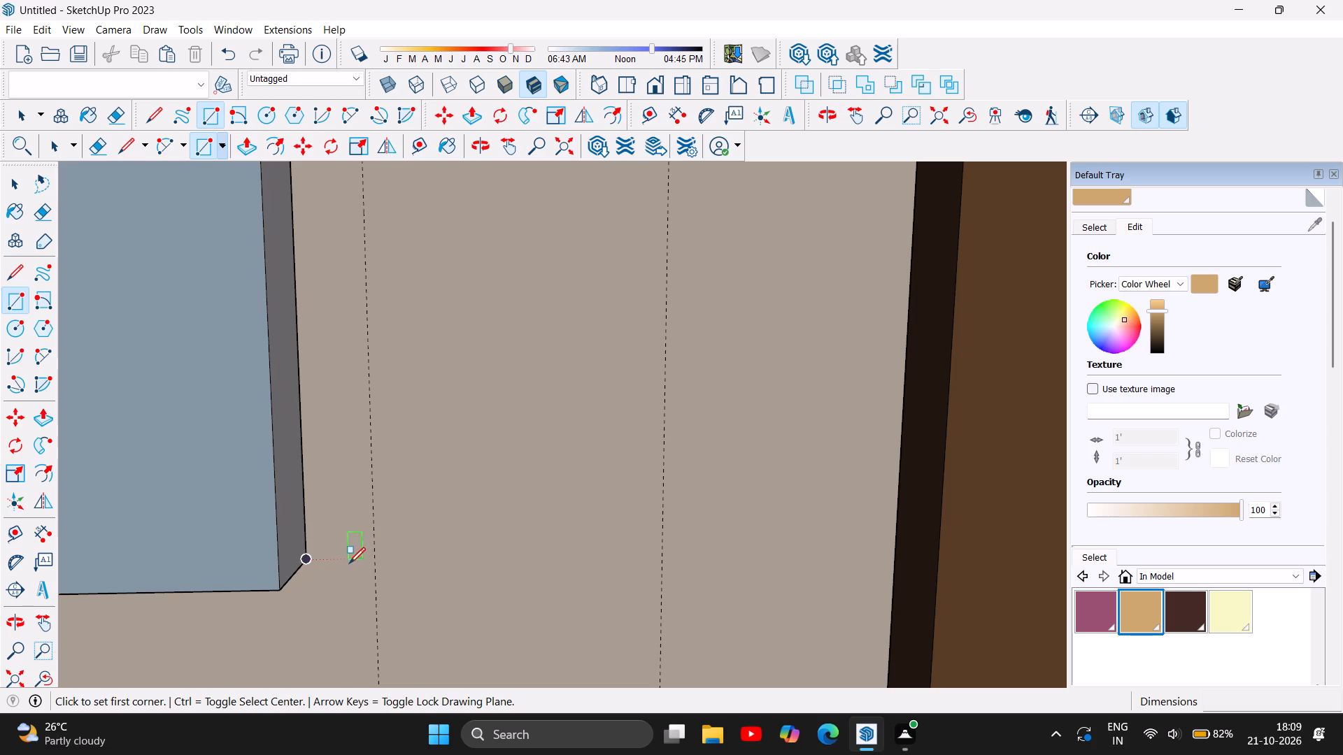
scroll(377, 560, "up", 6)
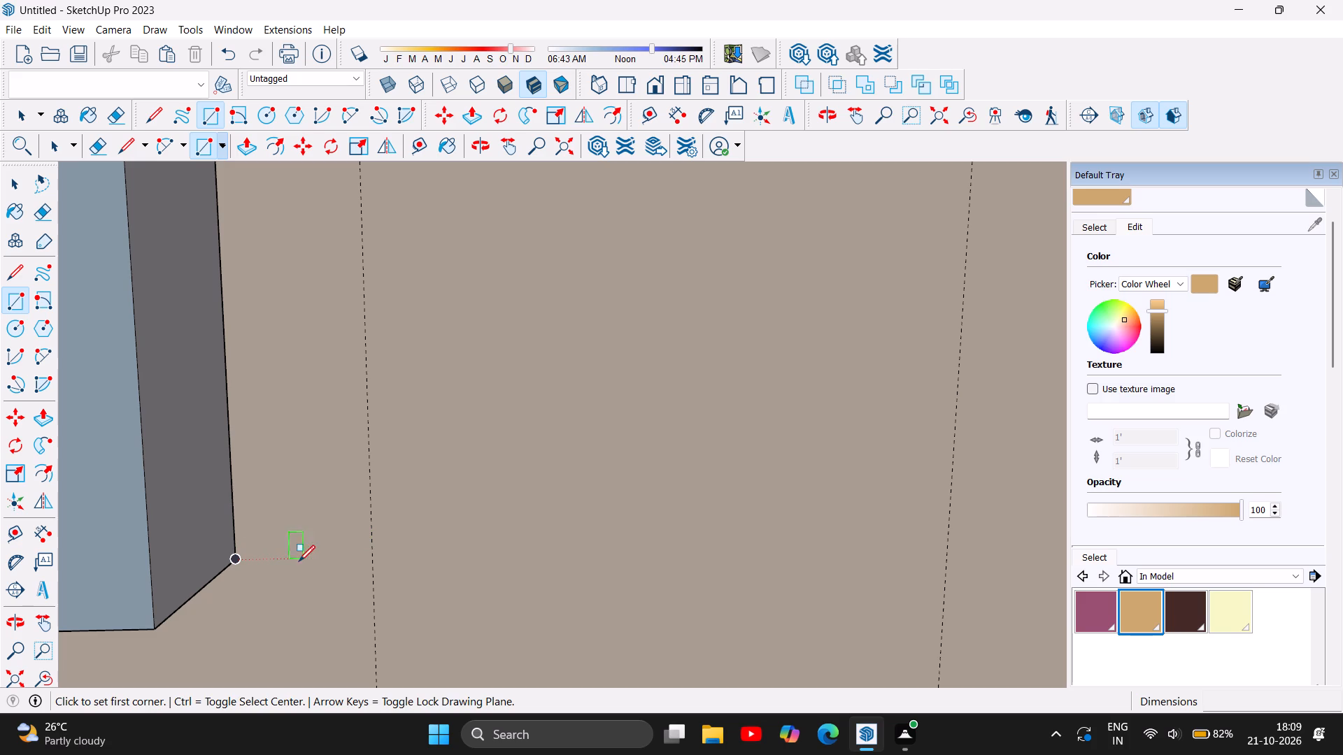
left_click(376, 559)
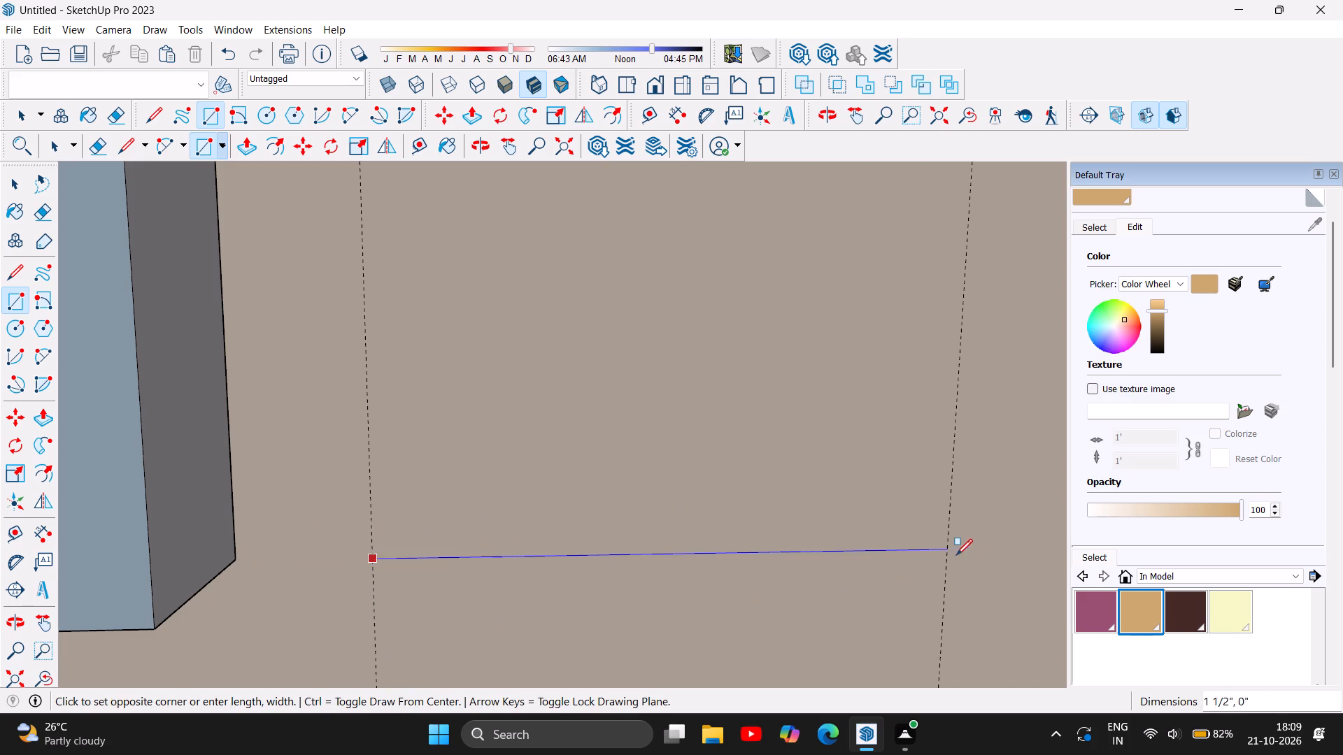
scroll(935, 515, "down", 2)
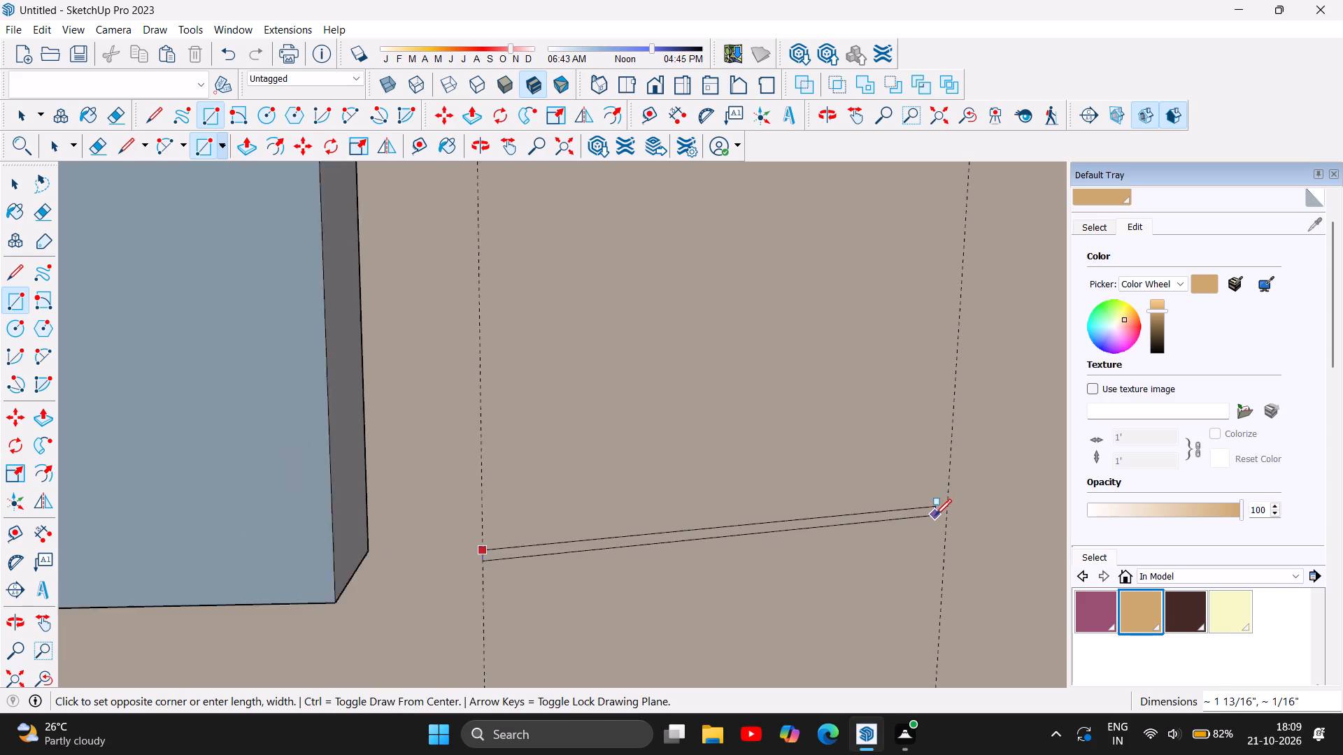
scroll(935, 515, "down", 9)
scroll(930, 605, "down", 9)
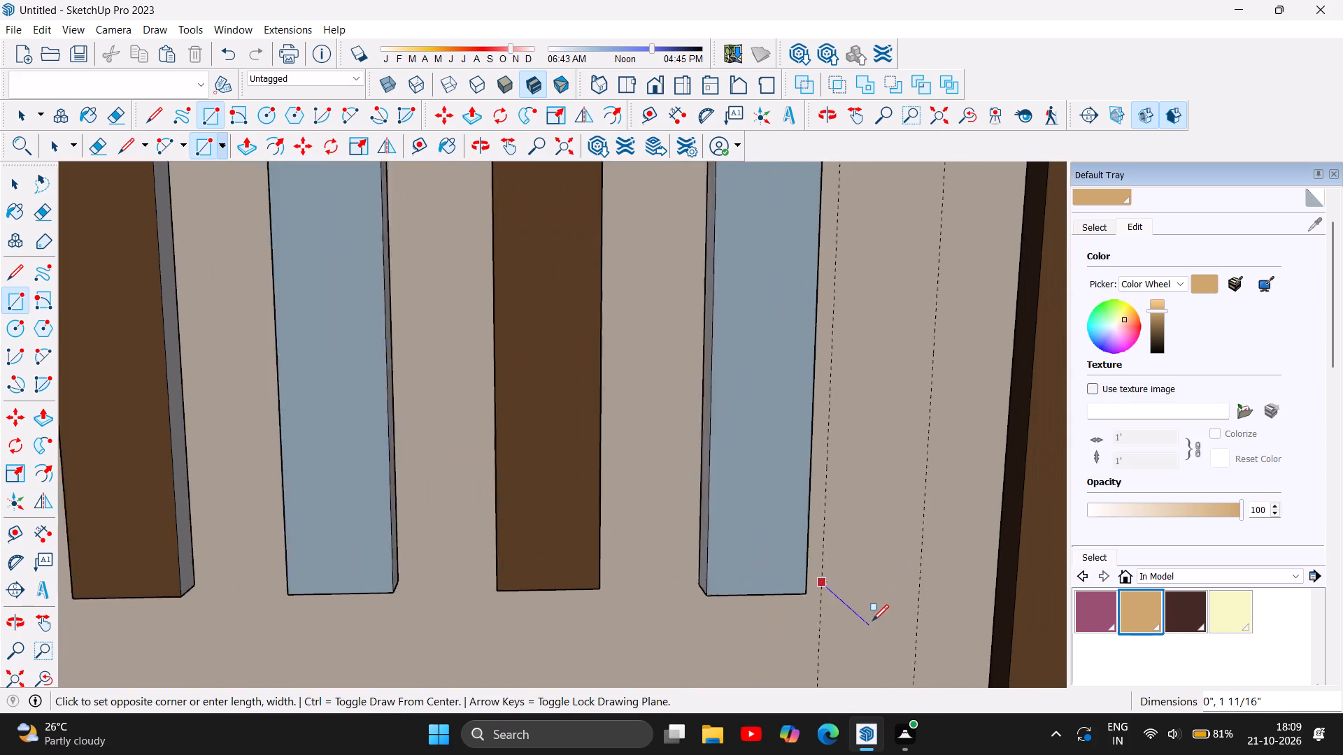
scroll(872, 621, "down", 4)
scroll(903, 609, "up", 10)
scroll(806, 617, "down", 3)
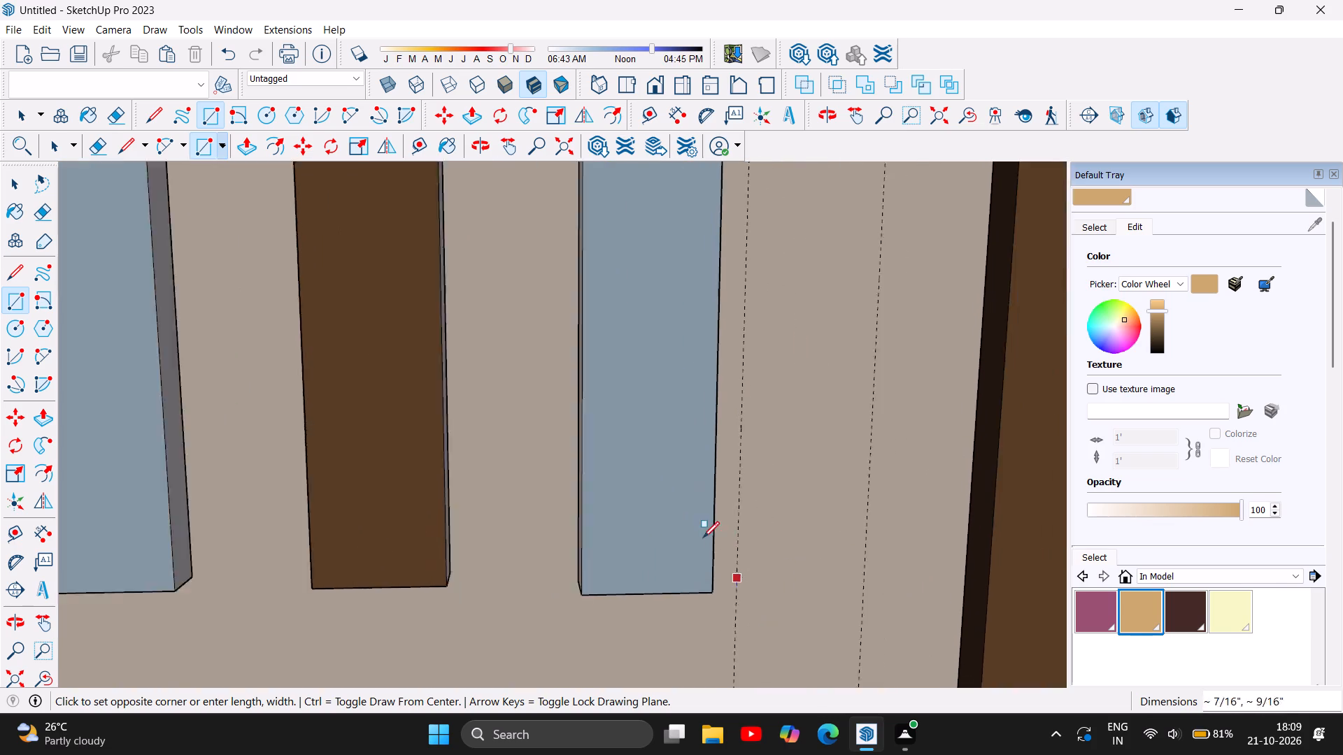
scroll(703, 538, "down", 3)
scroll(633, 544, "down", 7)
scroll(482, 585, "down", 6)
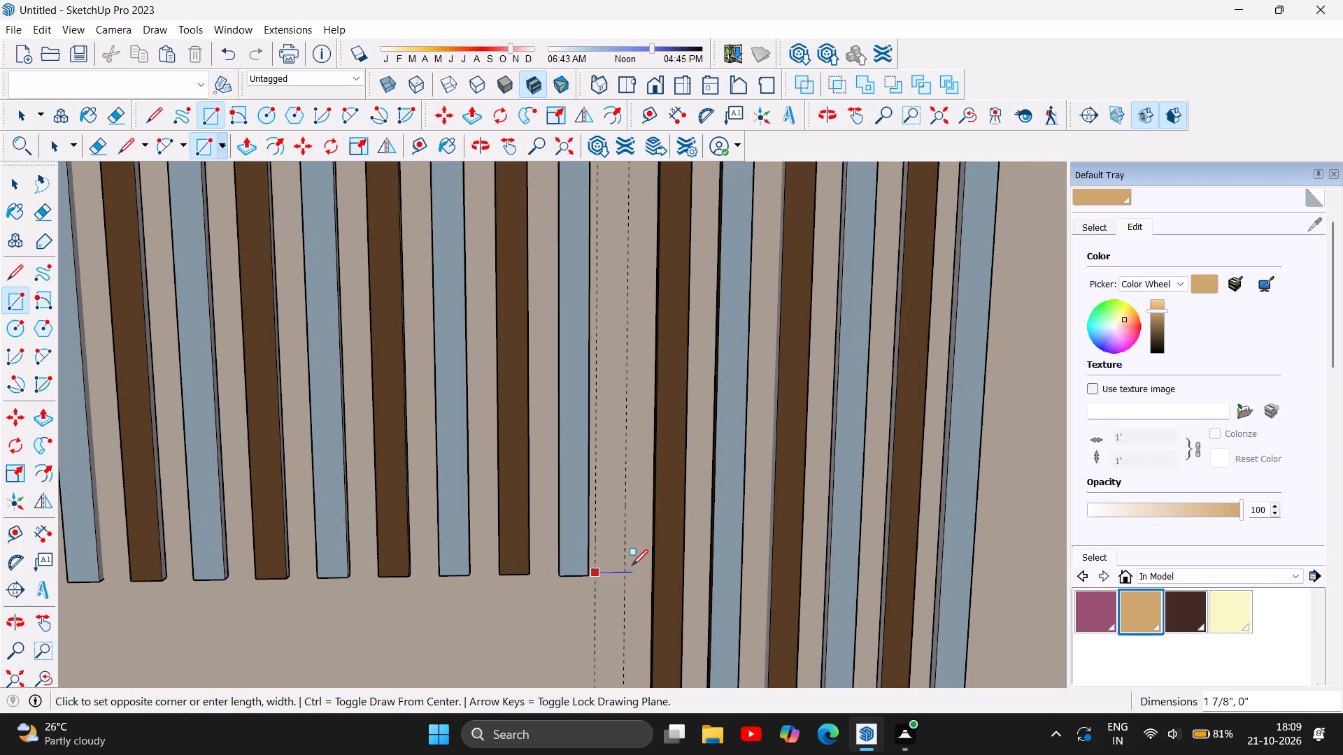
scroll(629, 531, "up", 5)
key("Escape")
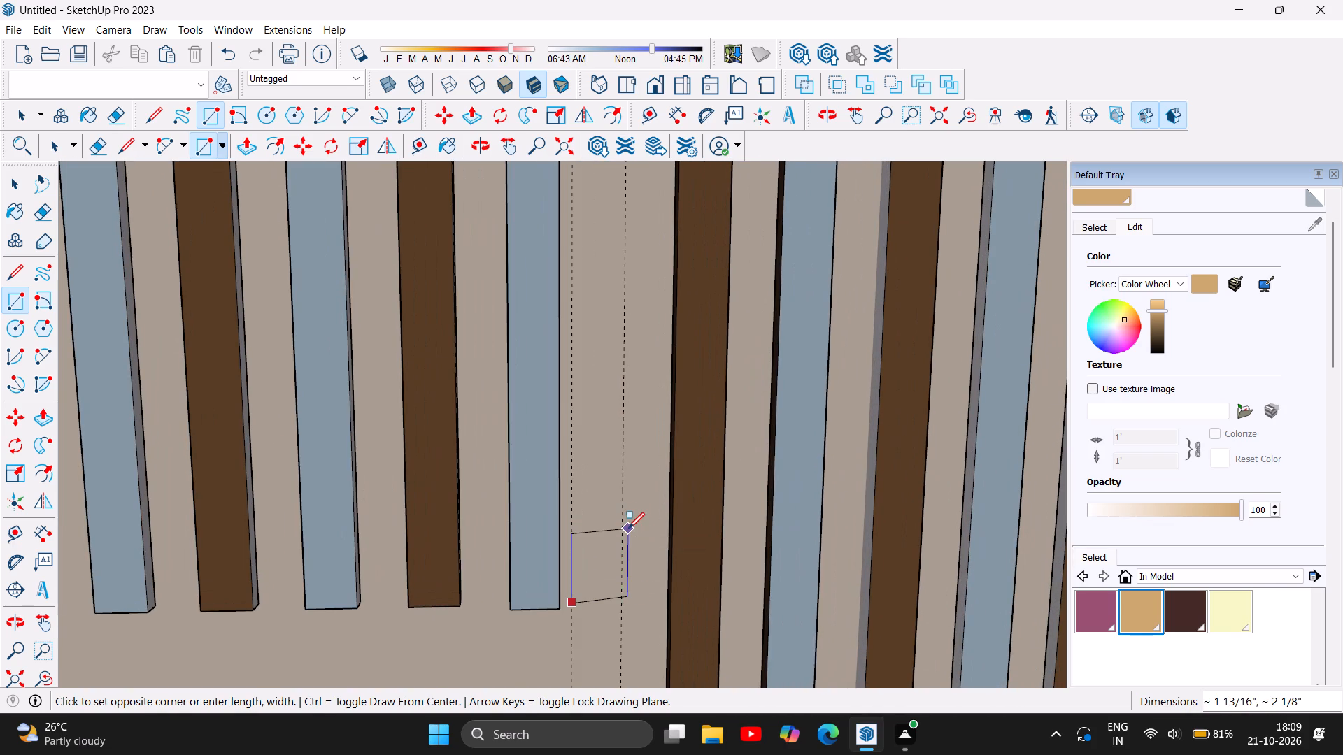
Delete the leftover dark strip's front edge and two short side edges between the guides at the top of the wall.
scroll(569, 659, "down", 18)
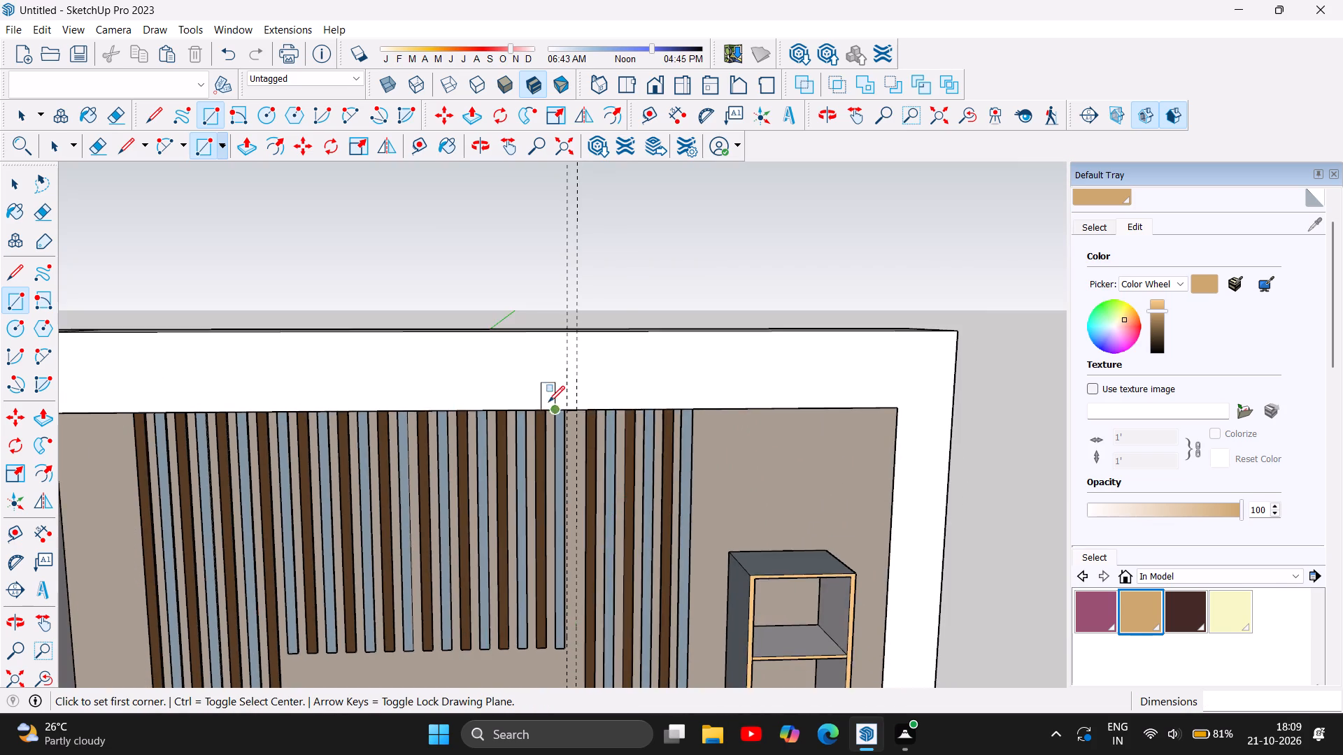
scroll(548, 402, "up", 17)
scroll(581, 410, "up", 7)
scroll(483, 440, "up", 2)
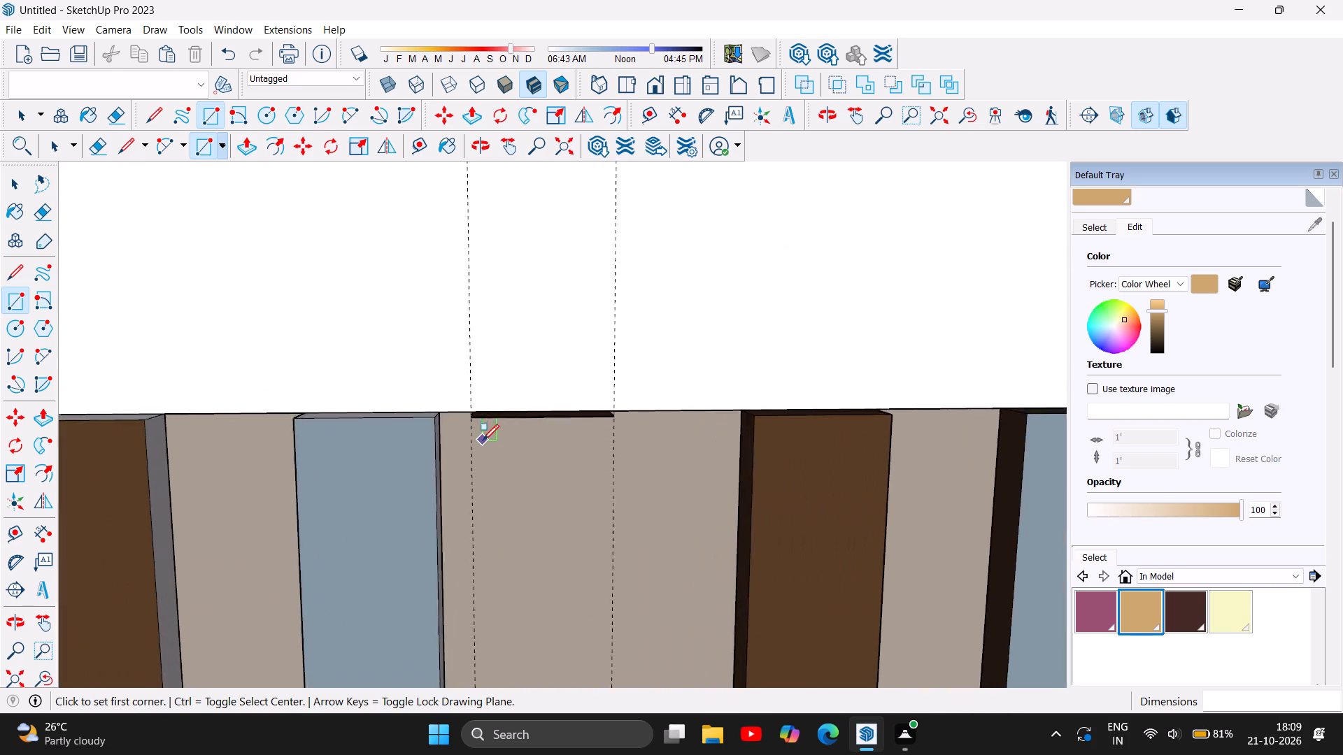
scroll(483, 440, "up", 12)
scroll(462, 459, "down", 4)
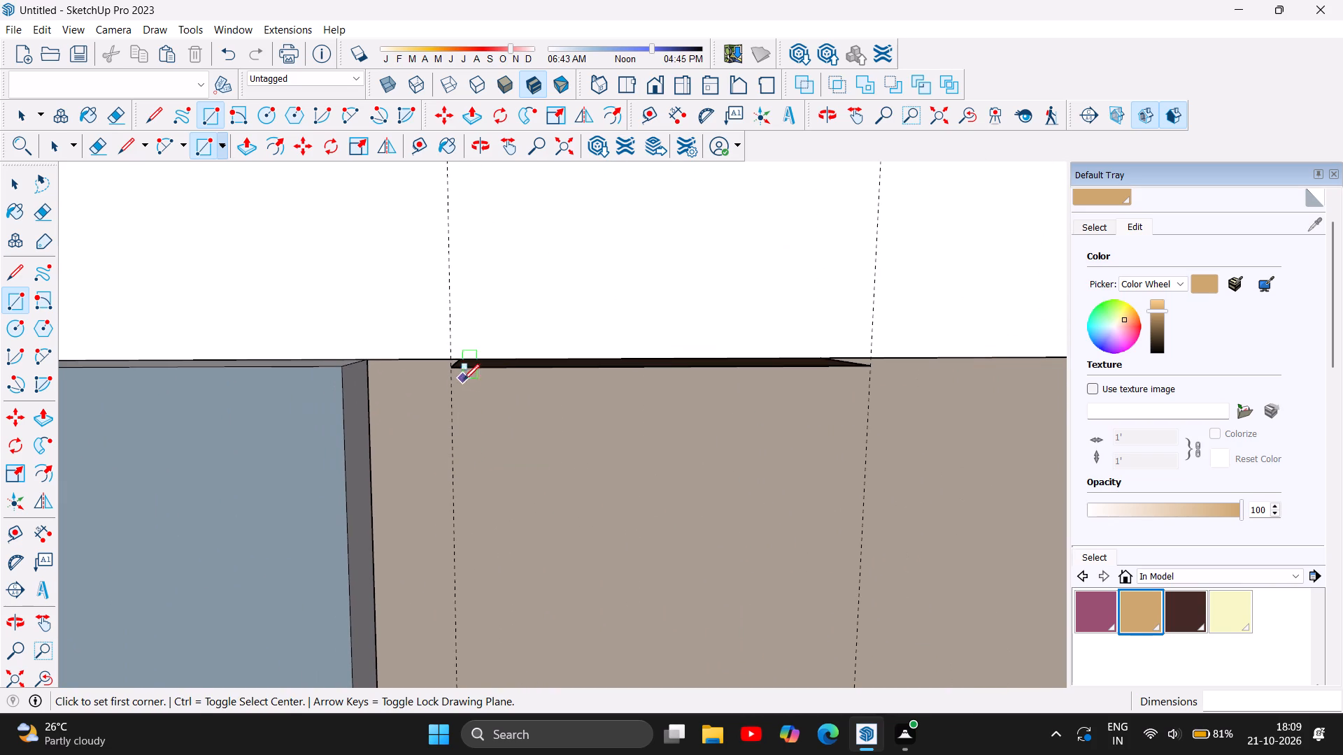
left_click(8, 186)
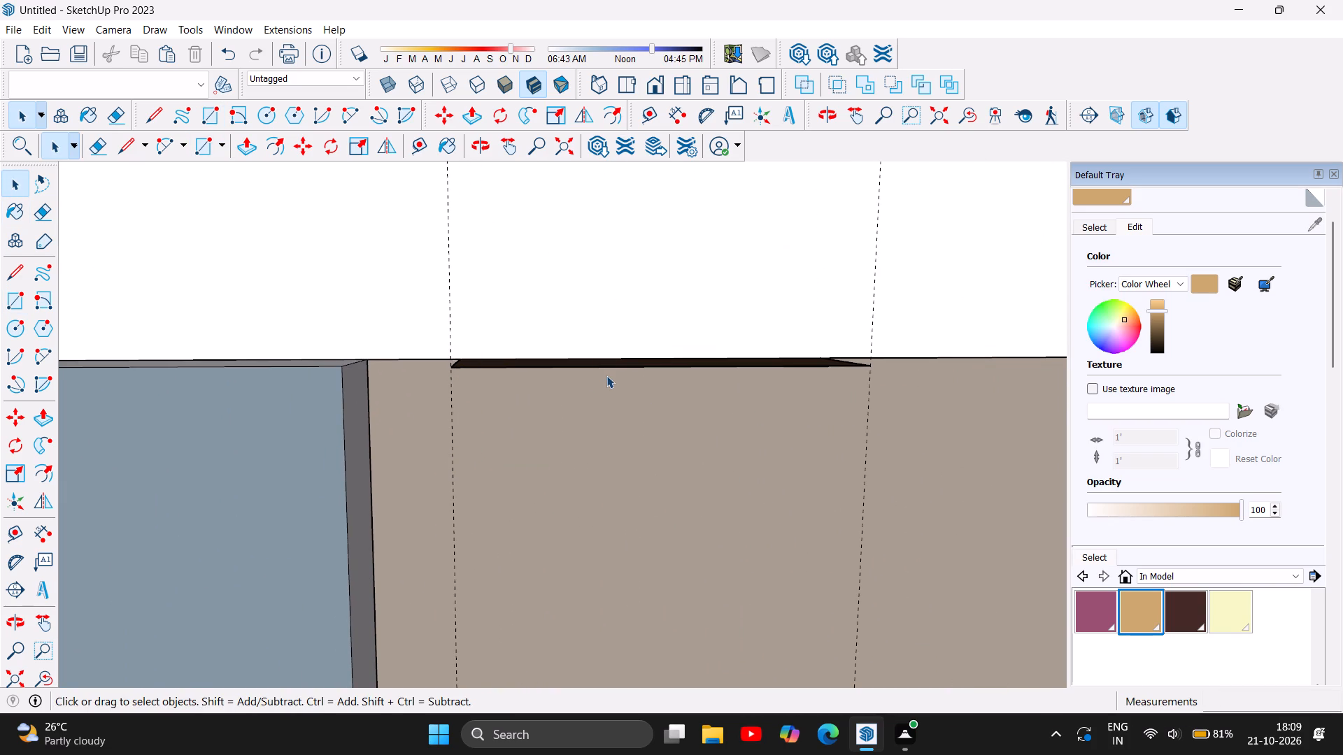
left_click(606, 368)
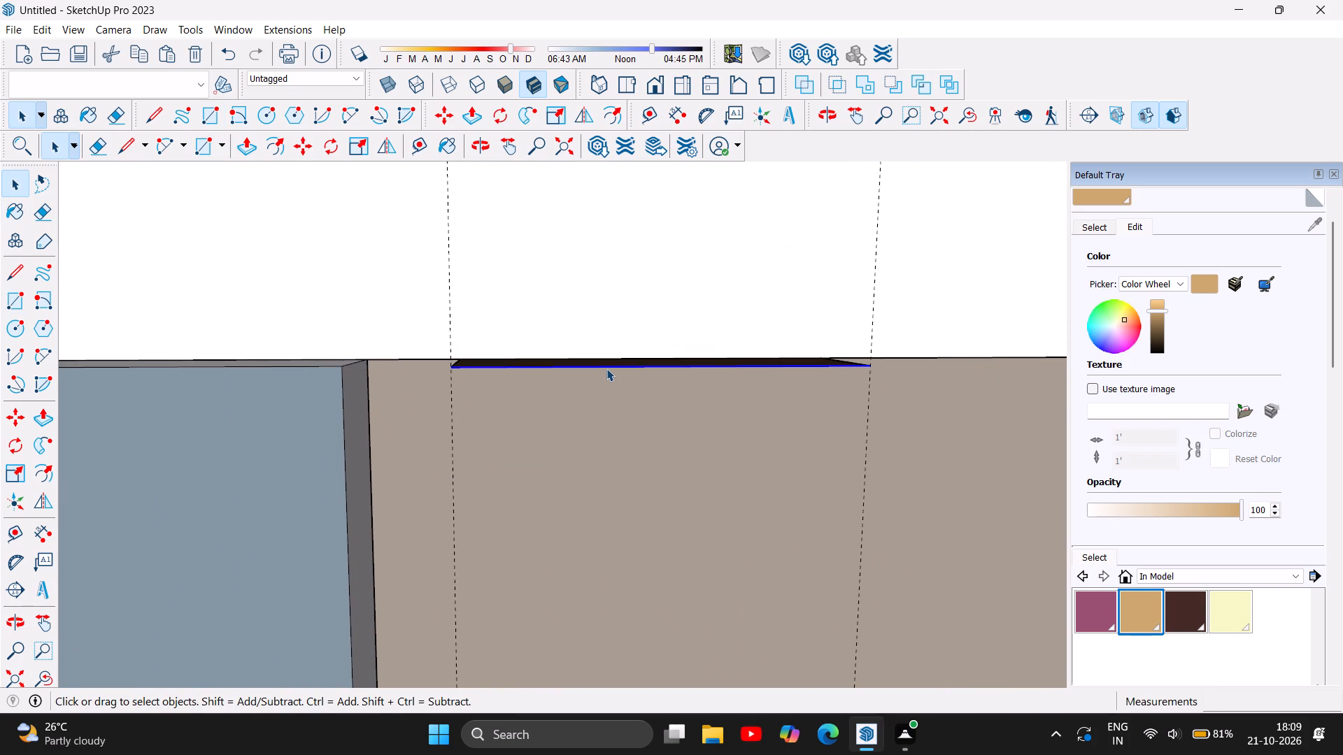
key("Delete")
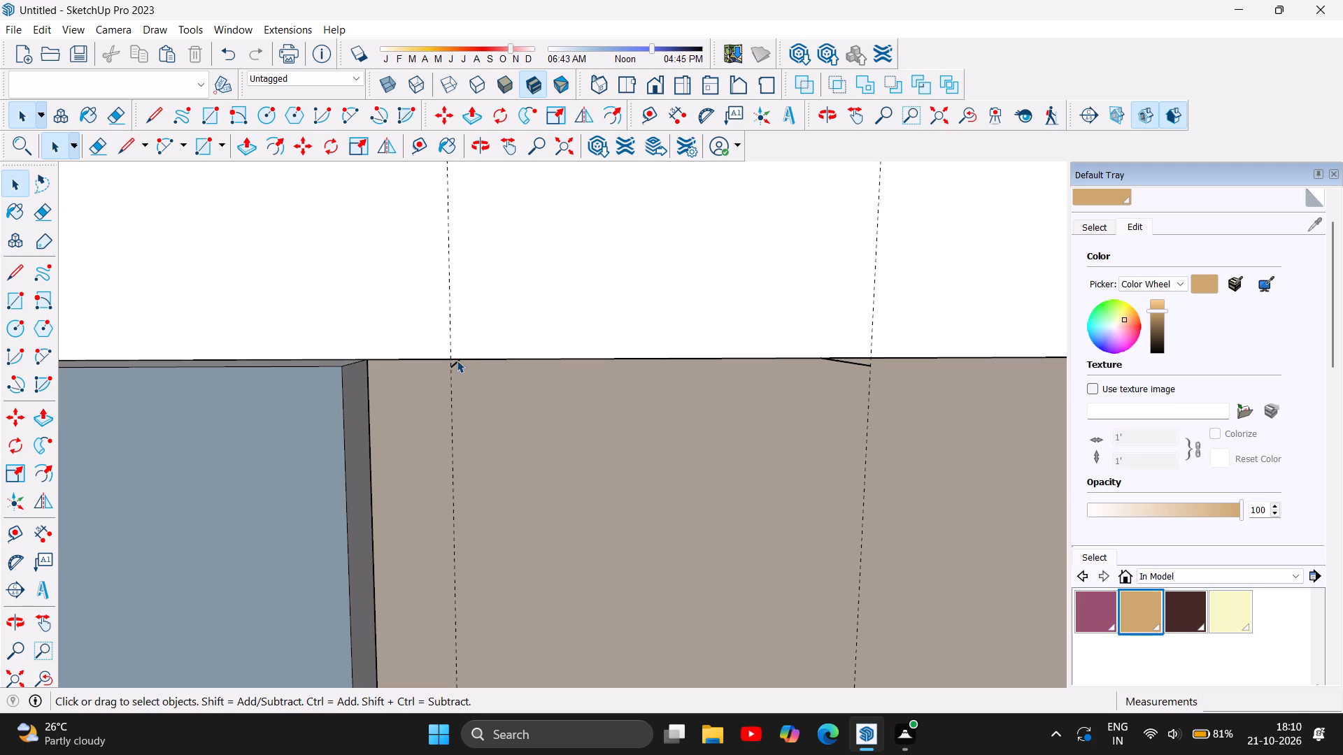
left_click(457, 360)
key("Delete")
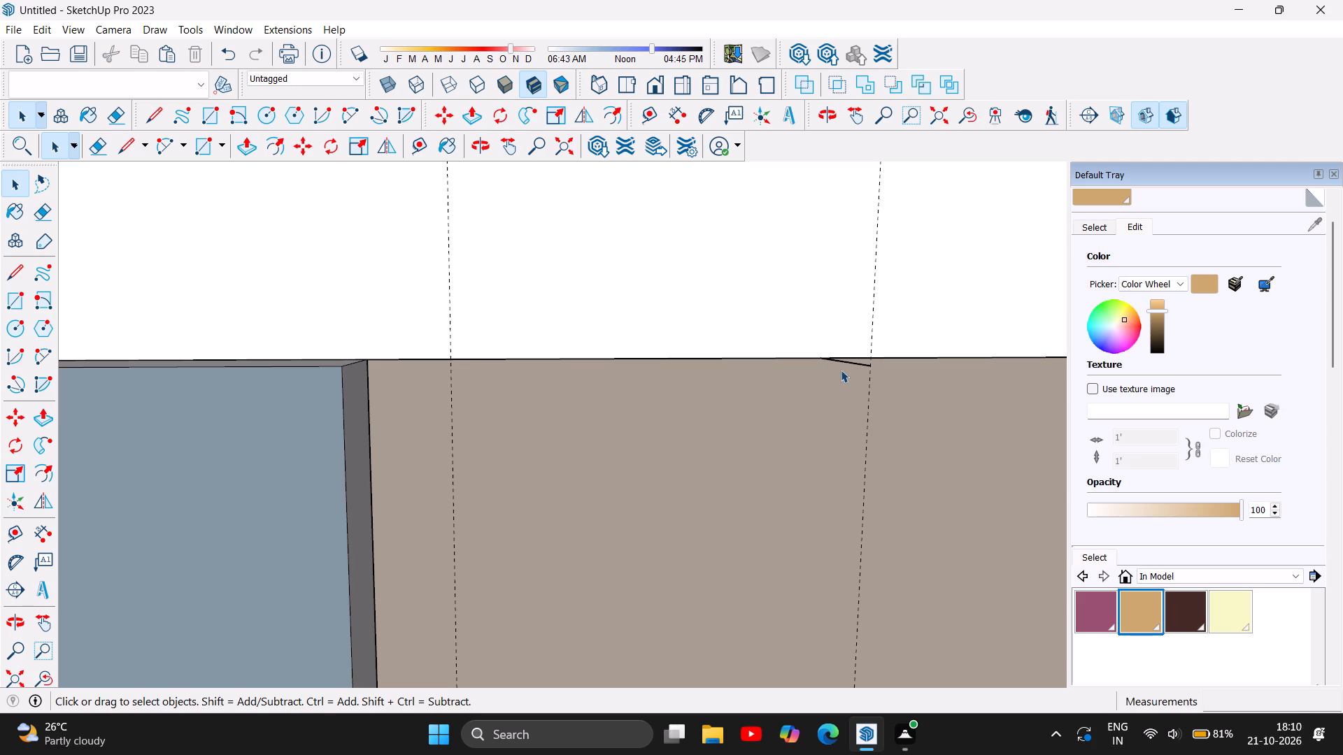
left_click(848, 366)
left_click(852, 364)
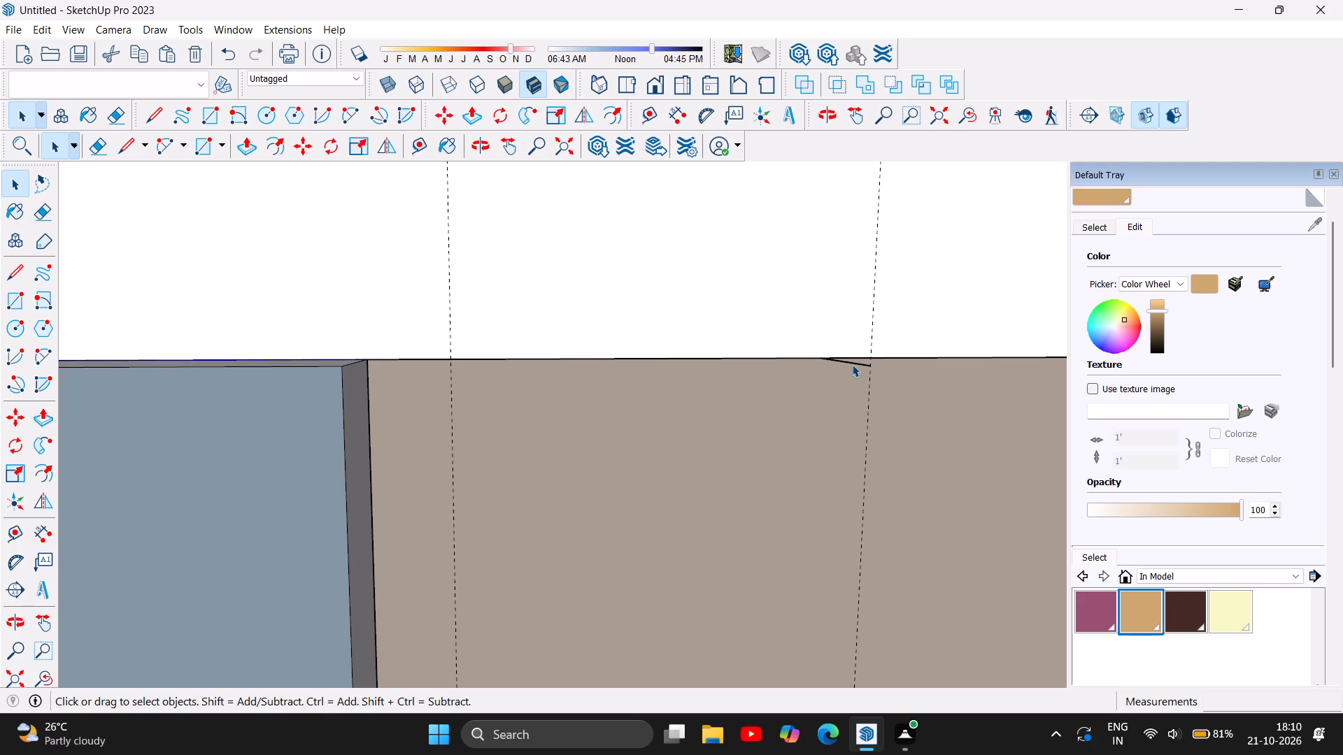
key("Delete")
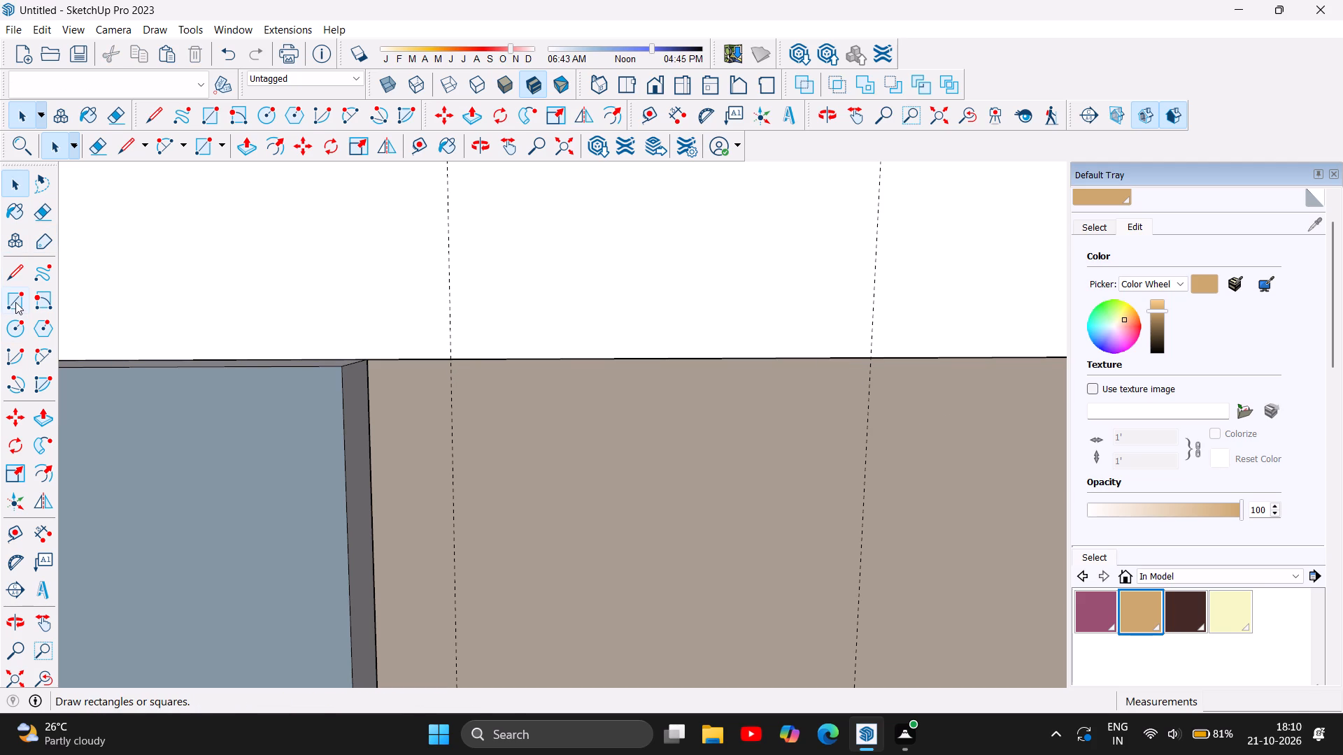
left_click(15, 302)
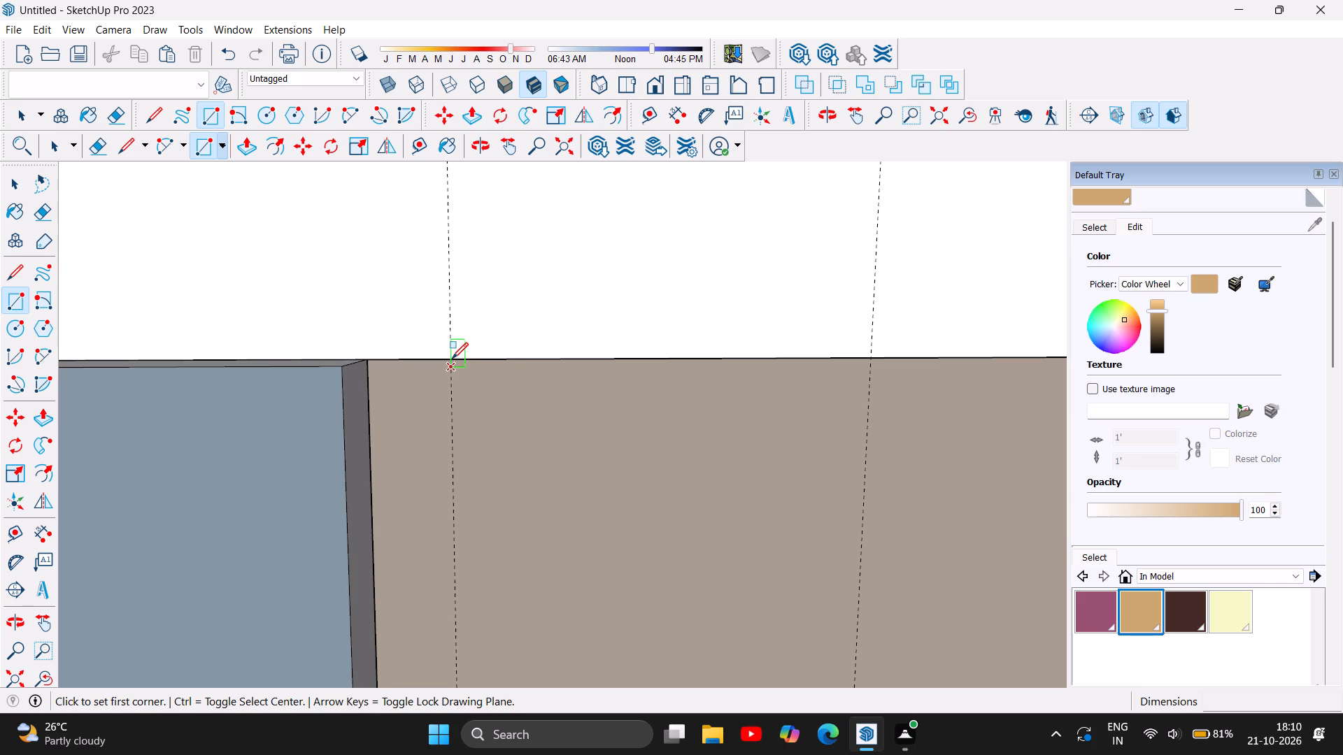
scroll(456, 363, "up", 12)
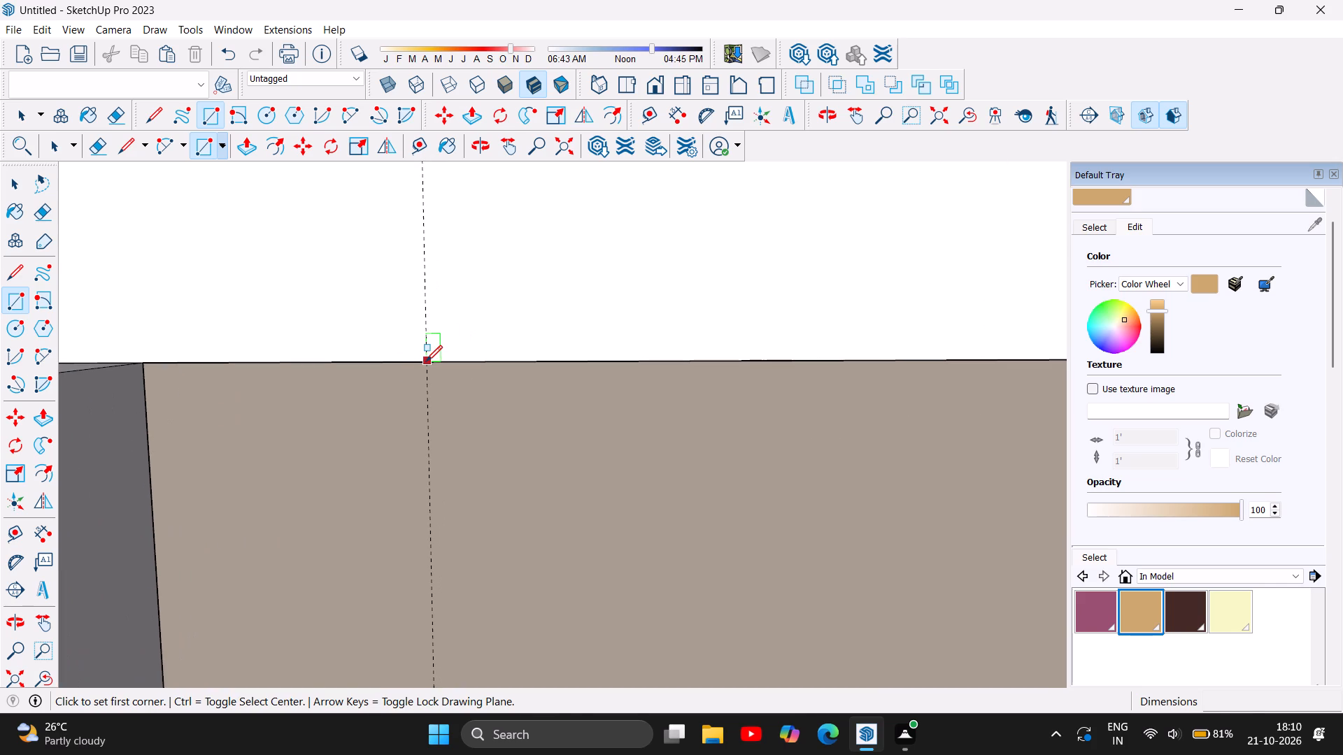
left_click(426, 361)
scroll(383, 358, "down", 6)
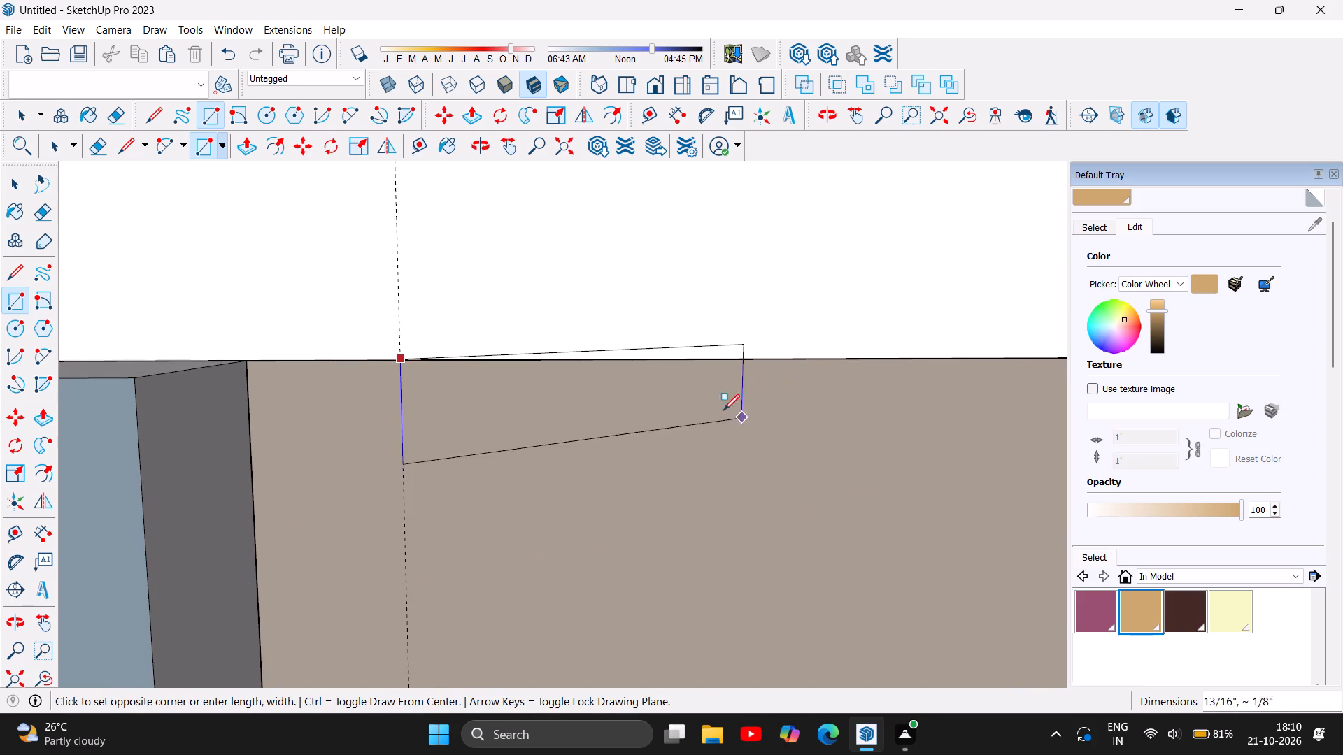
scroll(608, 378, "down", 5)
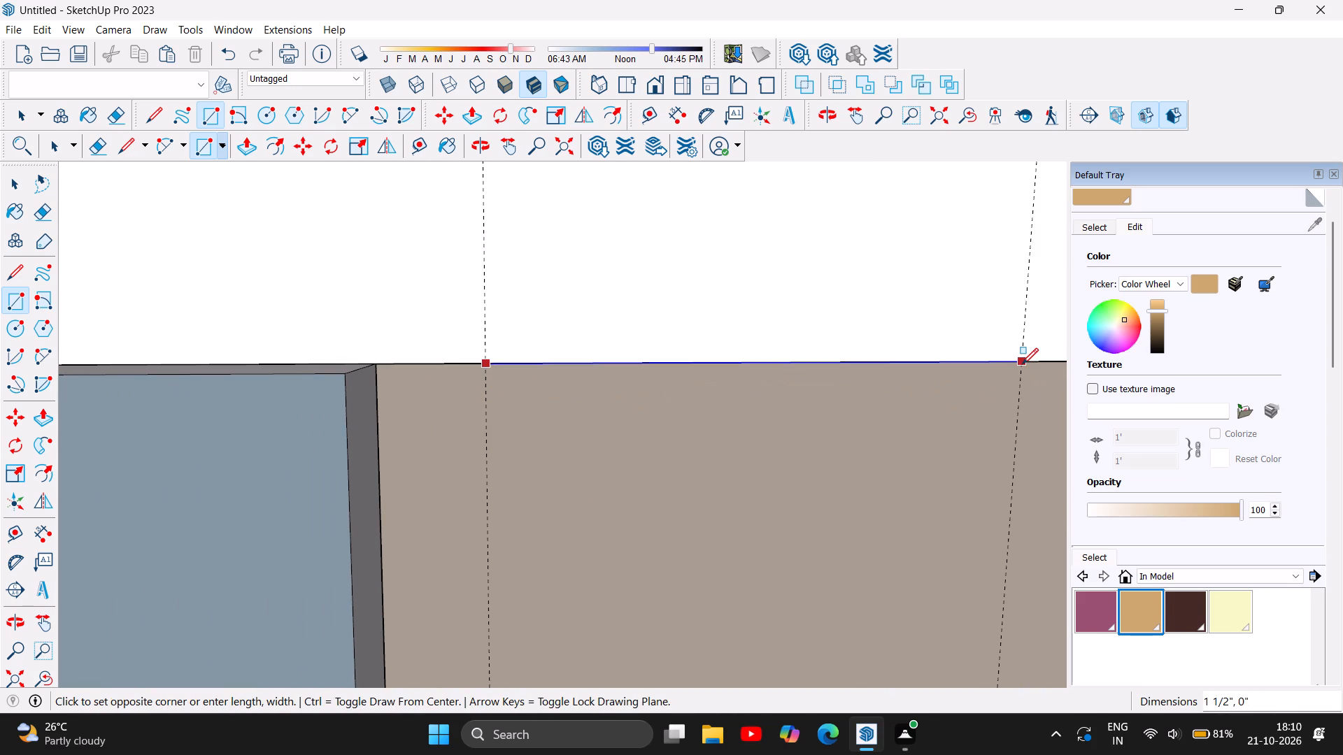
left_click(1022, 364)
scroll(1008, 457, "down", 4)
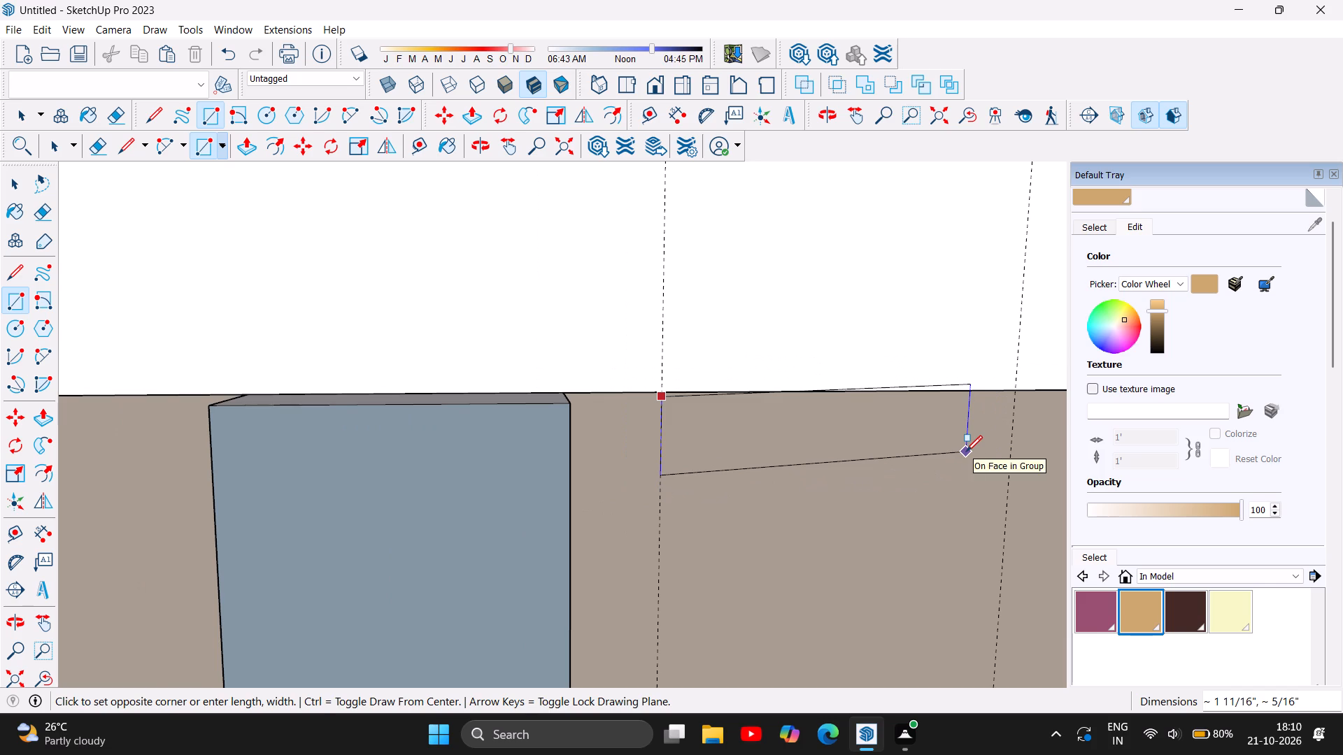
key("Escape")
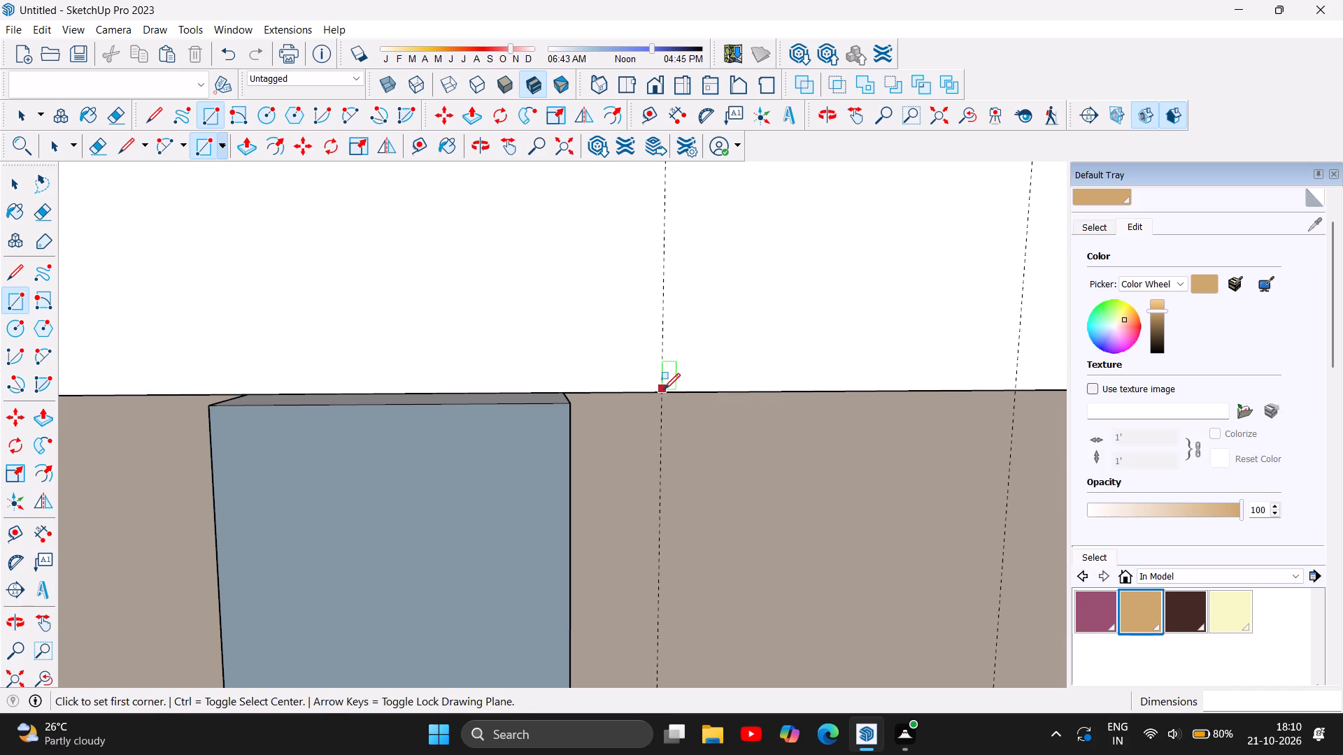
Draw a rectangle between the two guides, 1 1/2" by about 3' 2 1/4", from the wall's top edge to the short slats' lower ends.
left_click(664, 394)
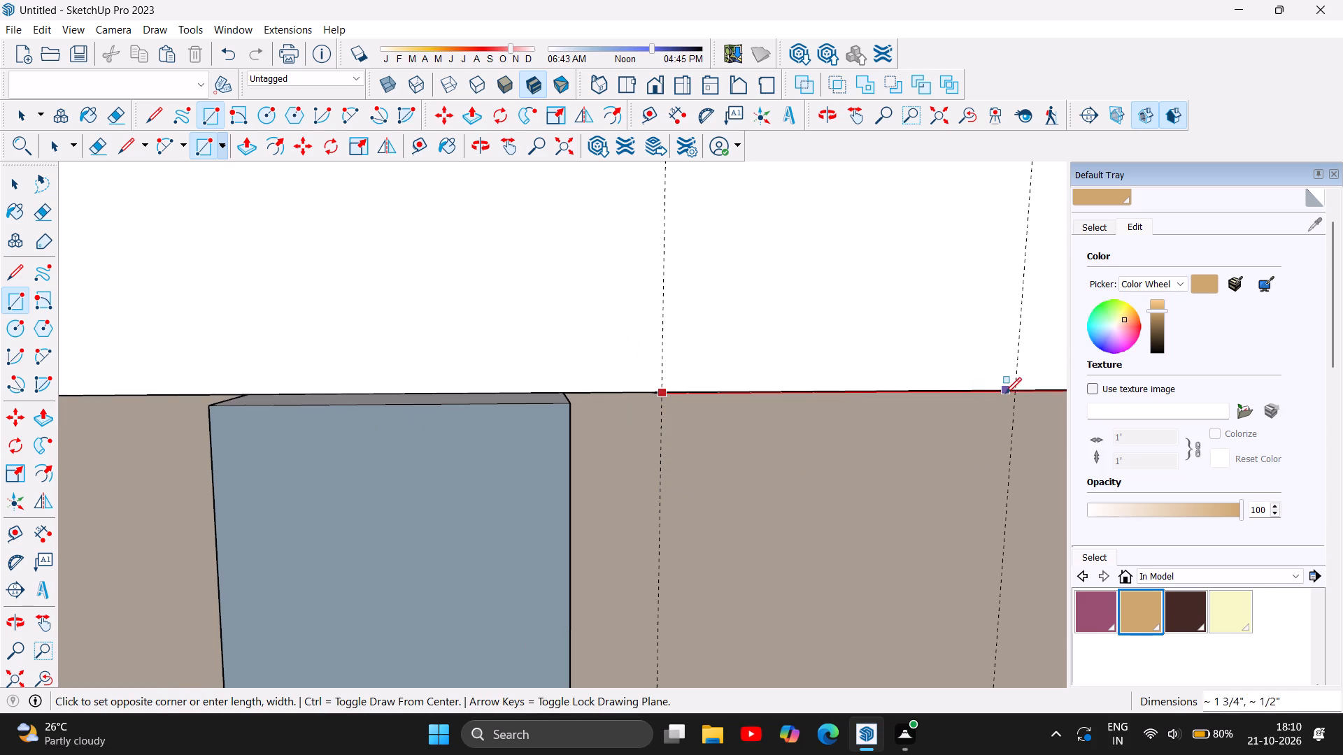
scroll(1011, 450, "down", 5)
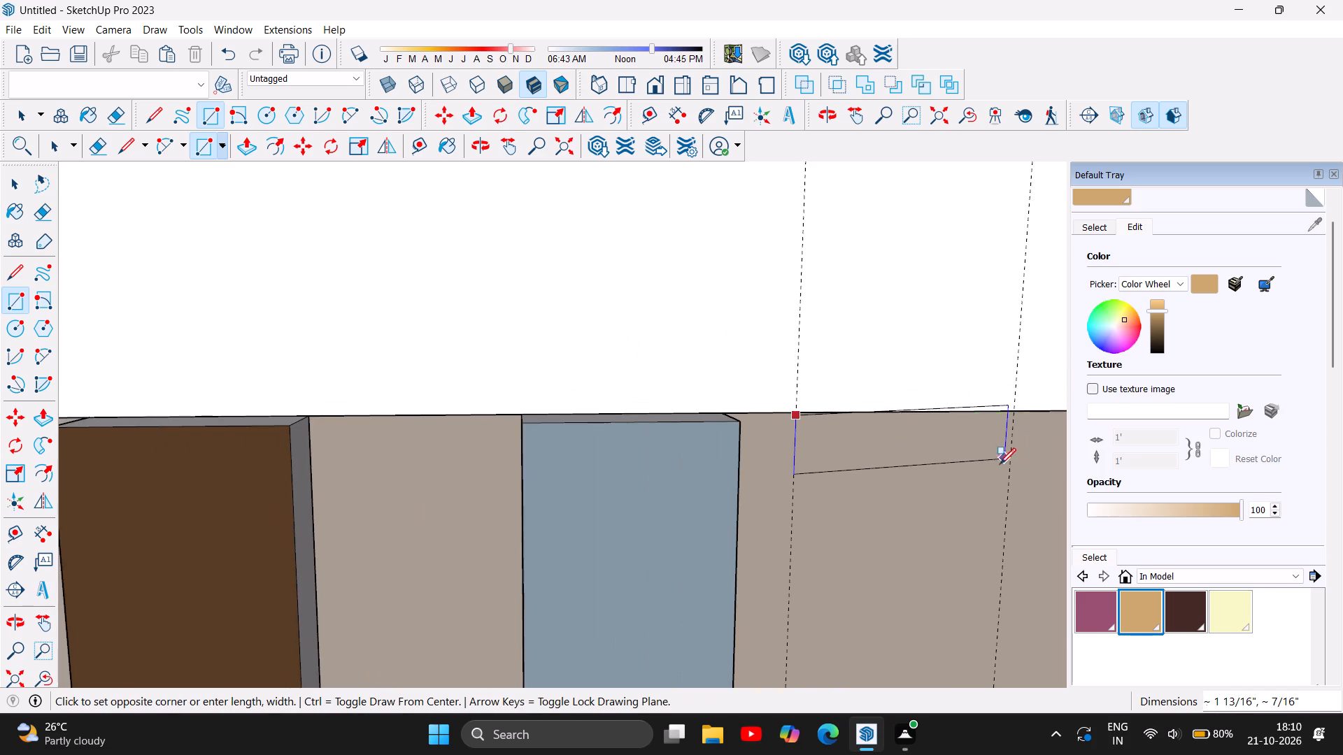
scroll(997, 466, "down", 13)
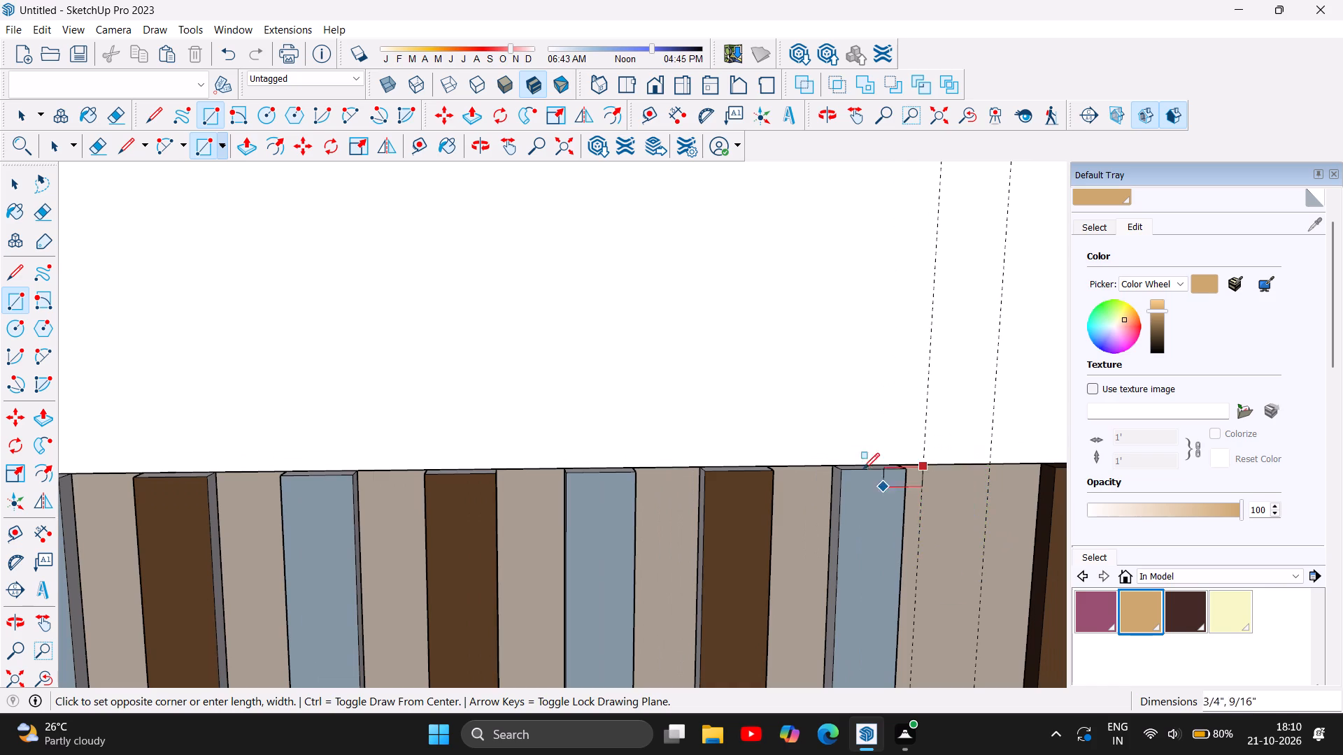
scroll(766, 384, "down", 10)
scroll(541, 163, "down", 5)
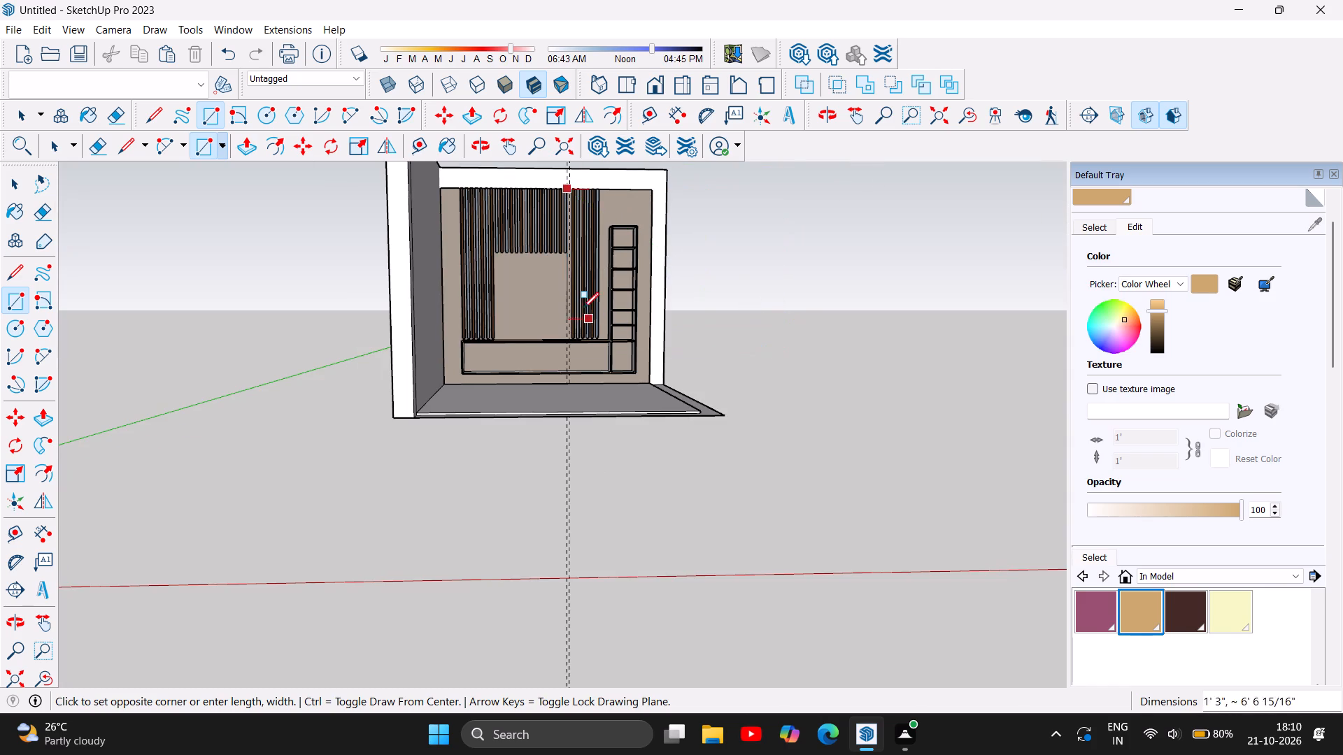
scroll(583, 305, "up", 17)
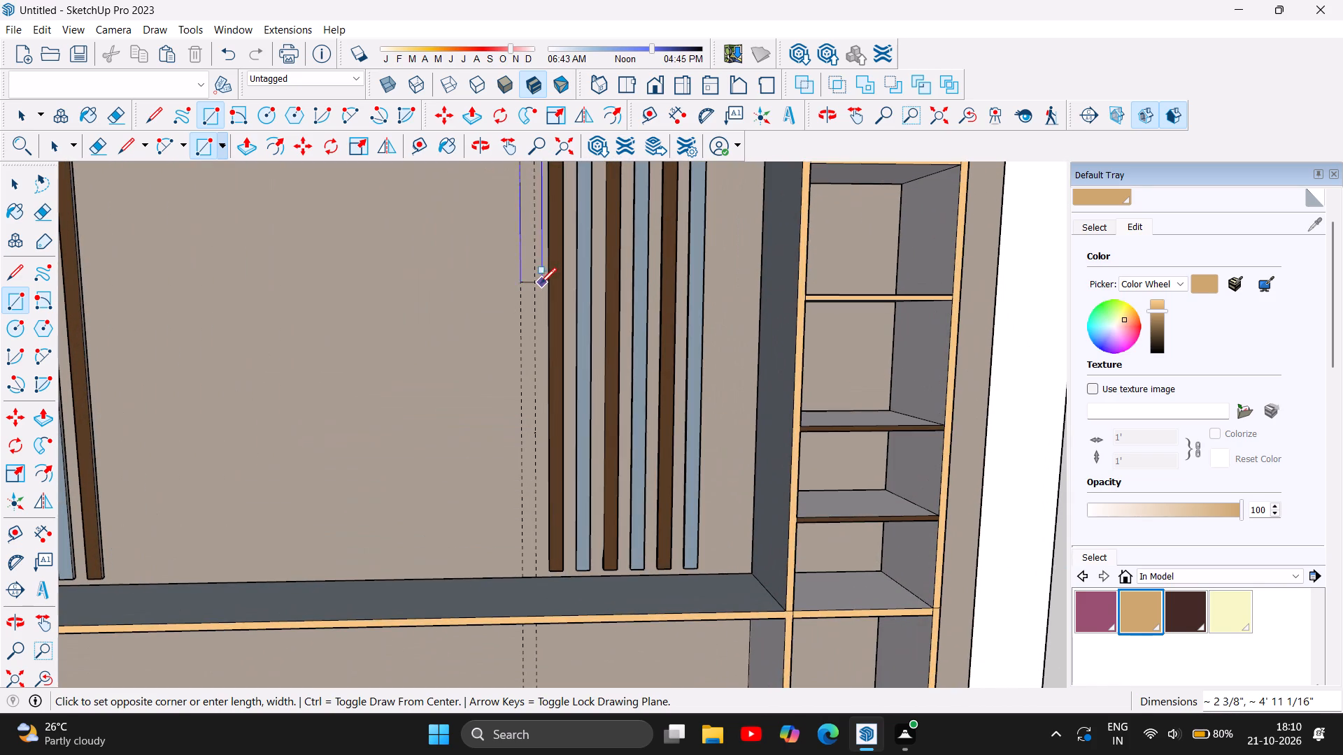
scroll(534, 288, "down", 10)
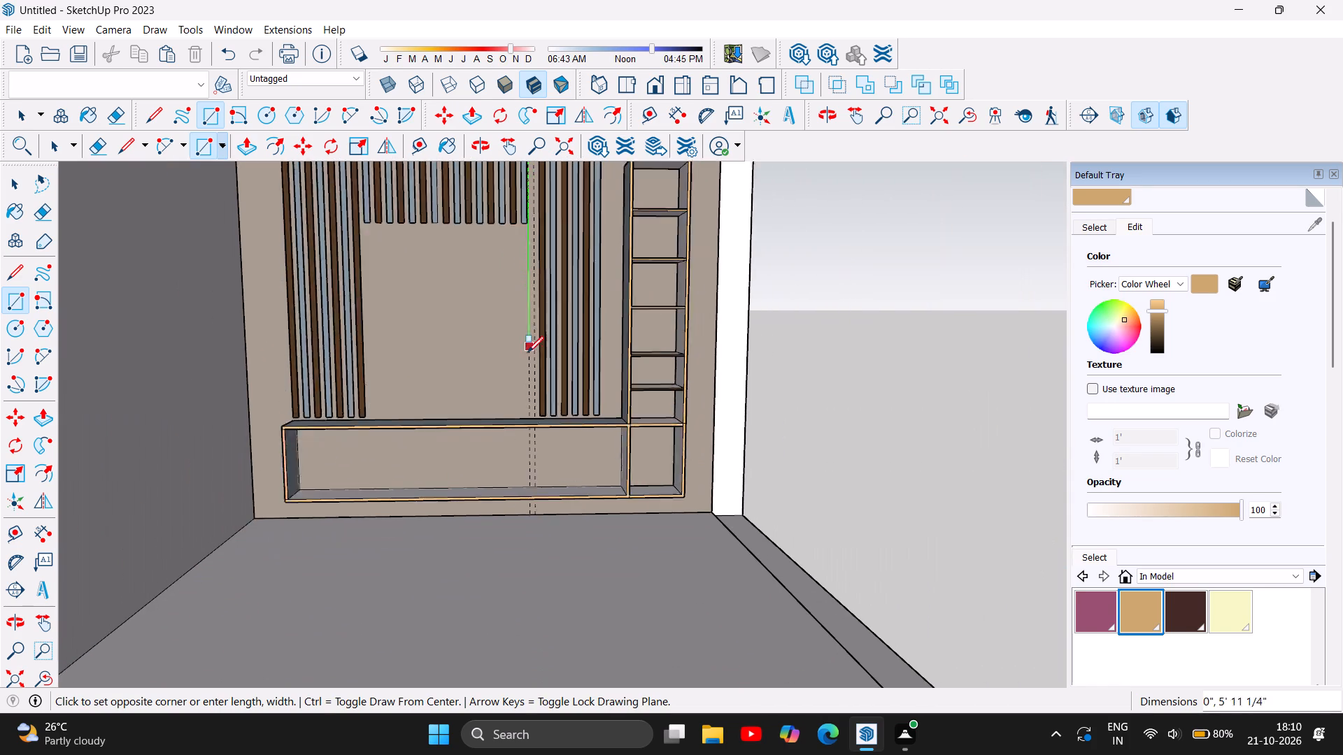
scroll(527, 352, "down", 1)
scroll(525, 231, "up", 13)
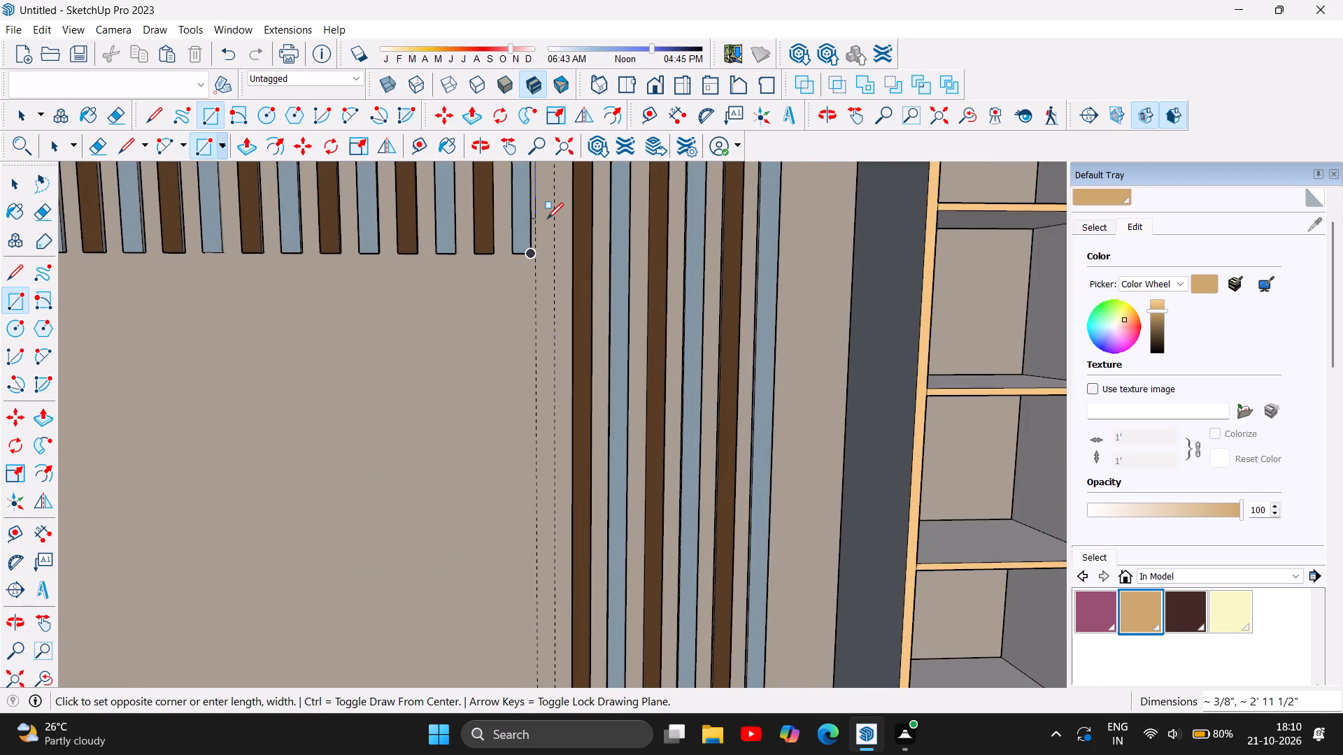
scroll(547, 219, "up", 7)
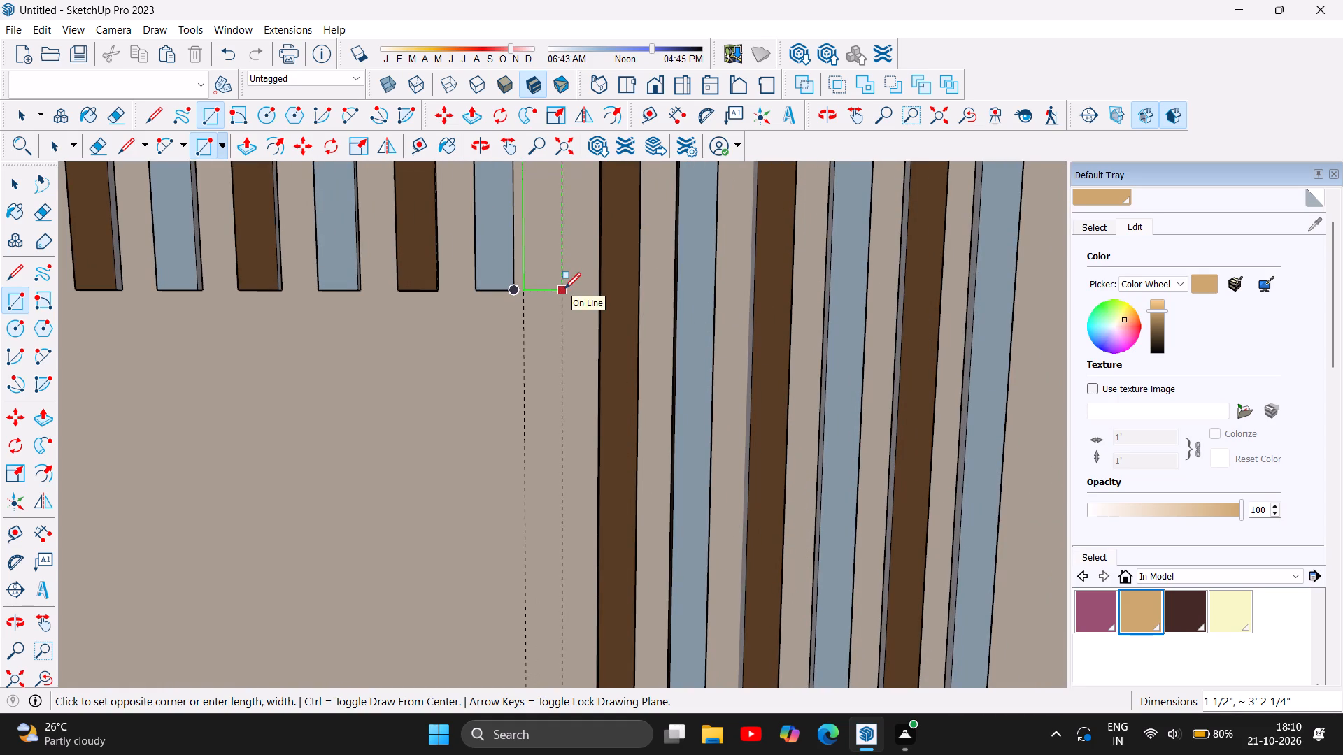
left_click(564, 289)
Extrude the new rectangle between the guides by 0.5" to form the short slat.
scroll(465, 517, "down", 18)
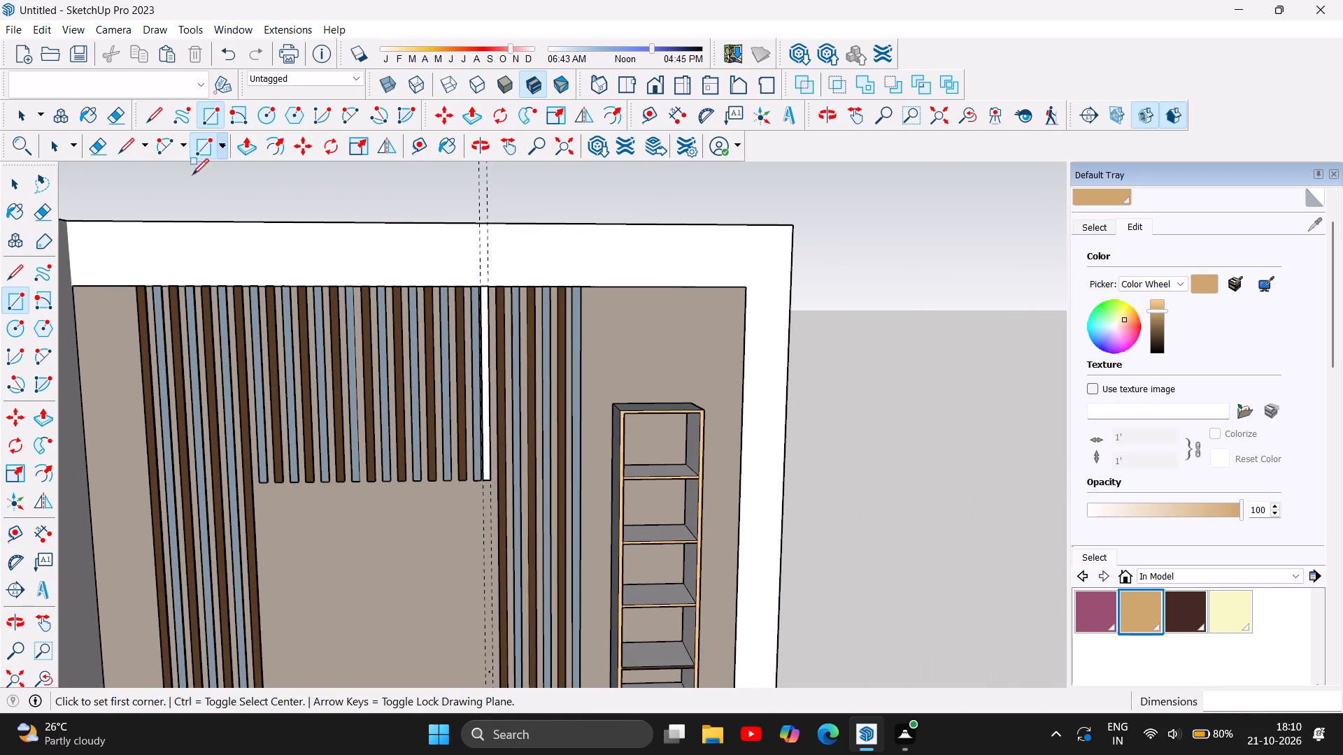
left_click(246, 152)
scroll(572, 440, "up", 5)
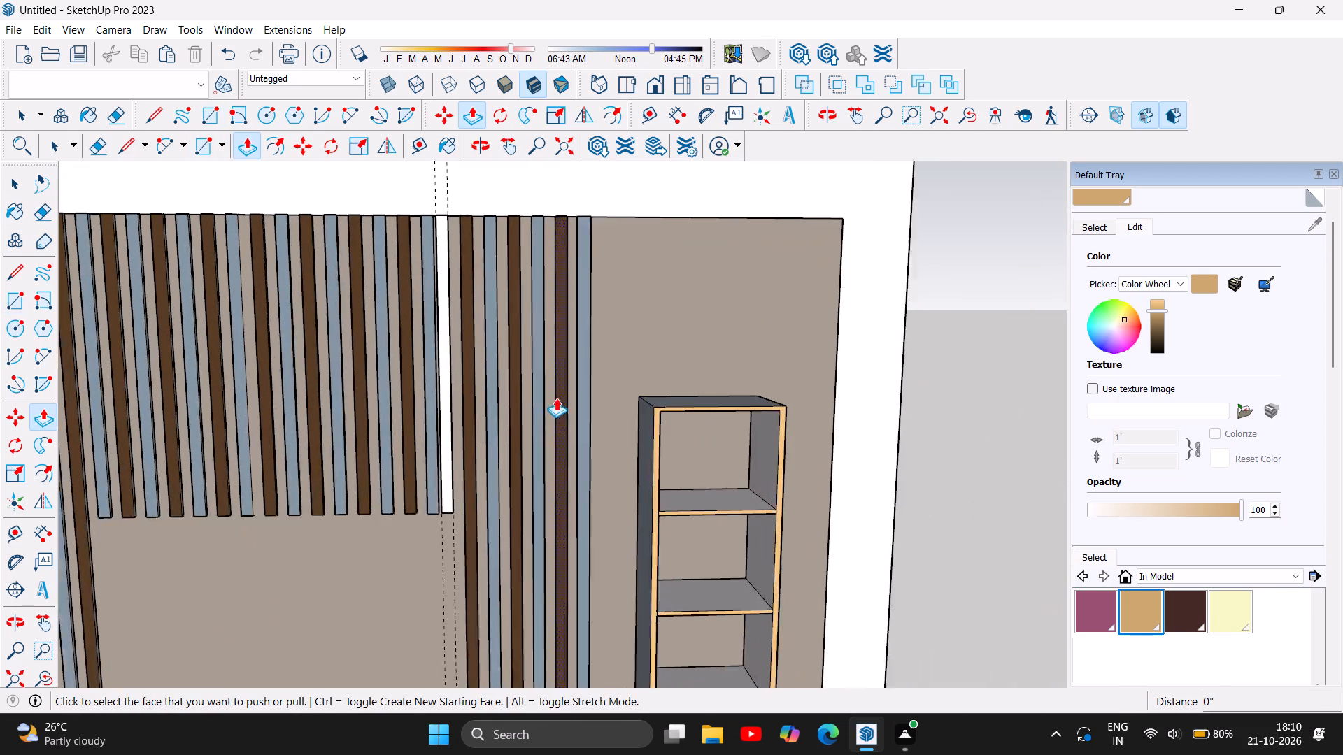
scroll(401, 494, "up", 6)
scroll(427, 573, "up", 7)
scroll(479, 513, "up", 1)
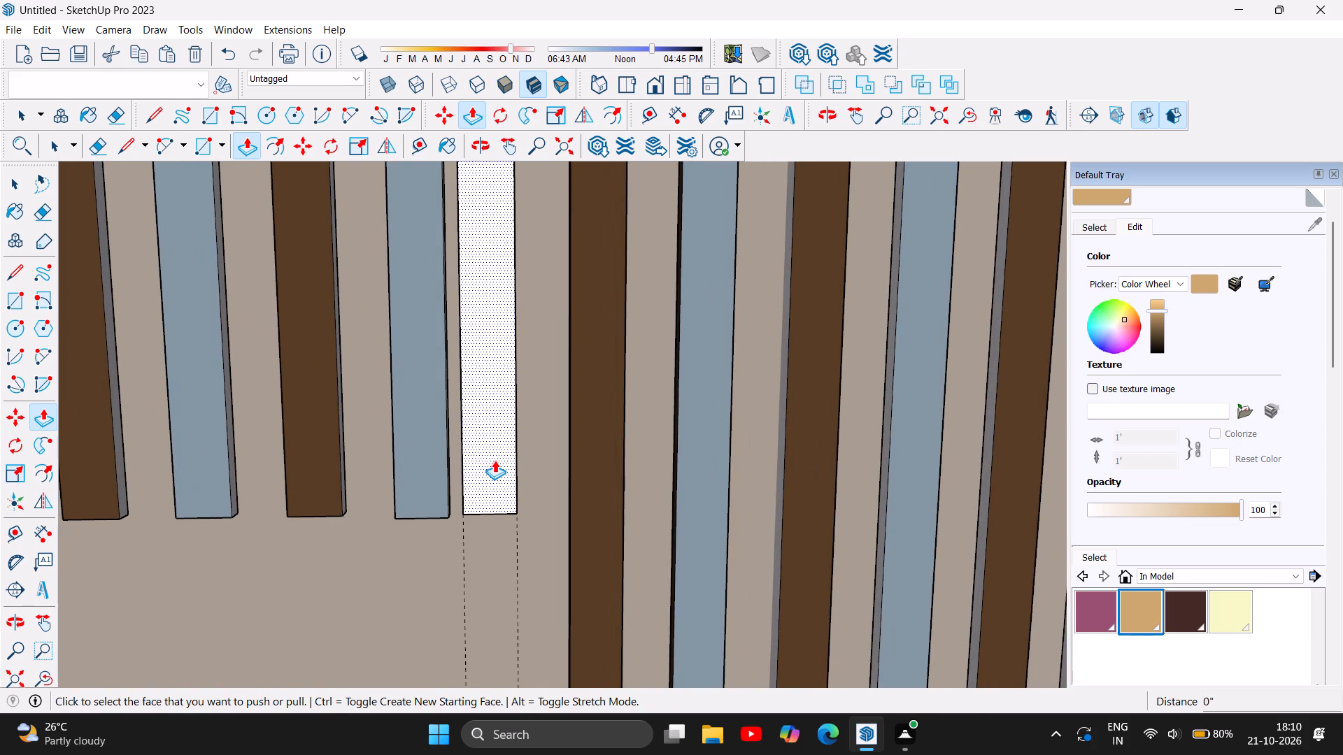
left_click(495, 460)
type("0.5")
key("Return")
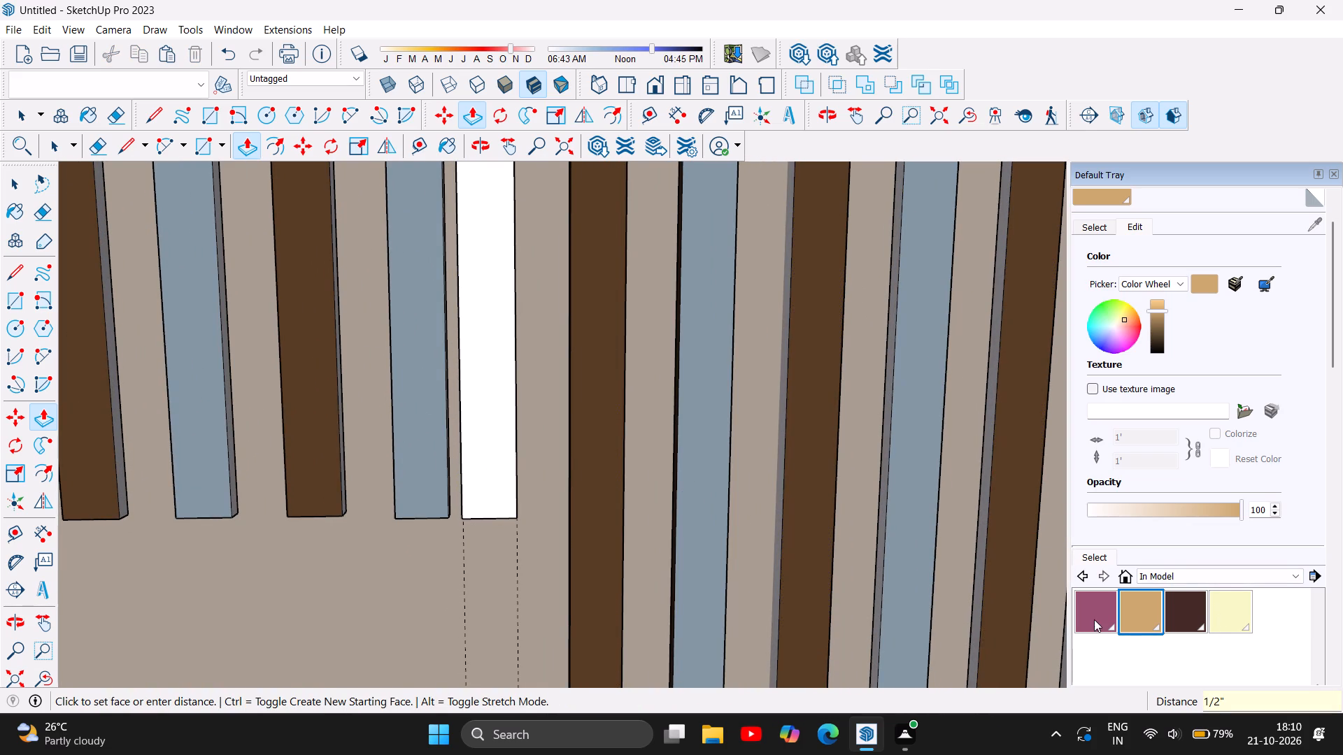
Paint the new short slat and the three brown long slats nearest the shelf unit with the dark maroon-brown model material.
left_click(1188, 617)
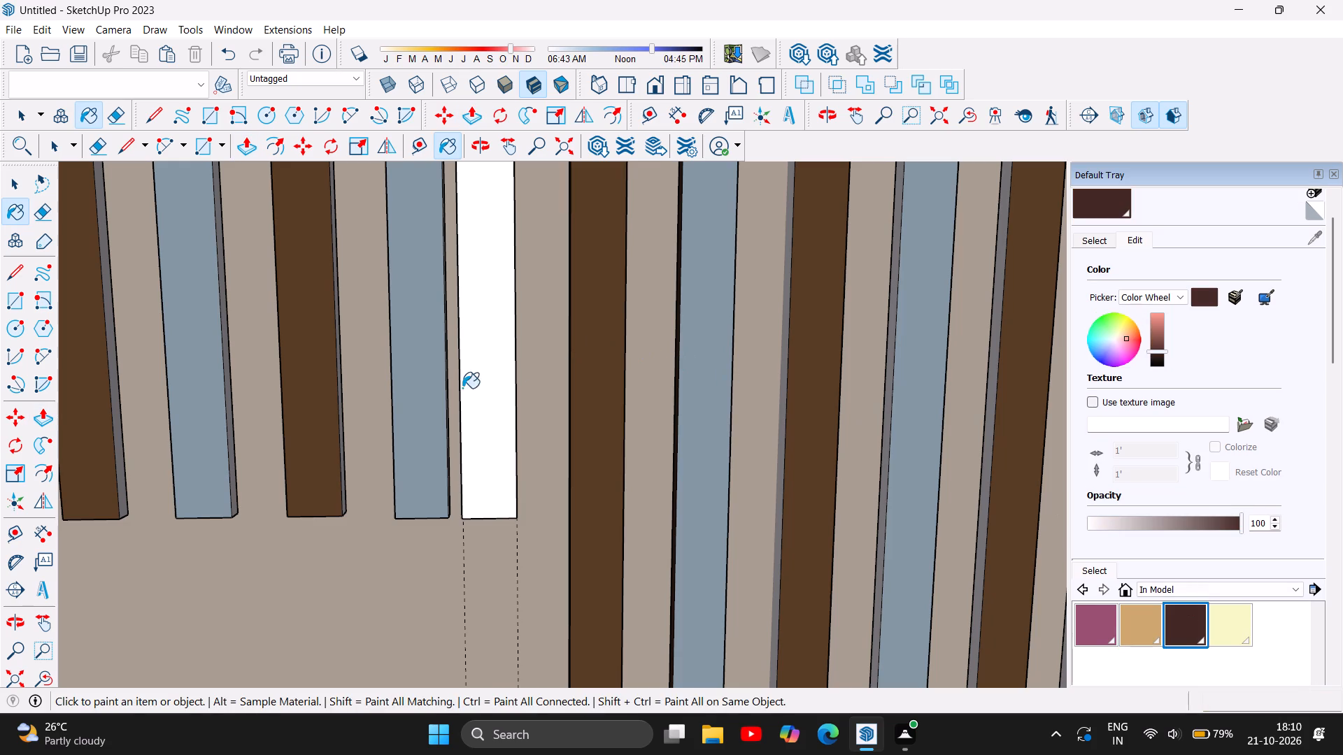
left_click(470, 389)
scroll(574, 534, "down", 5)
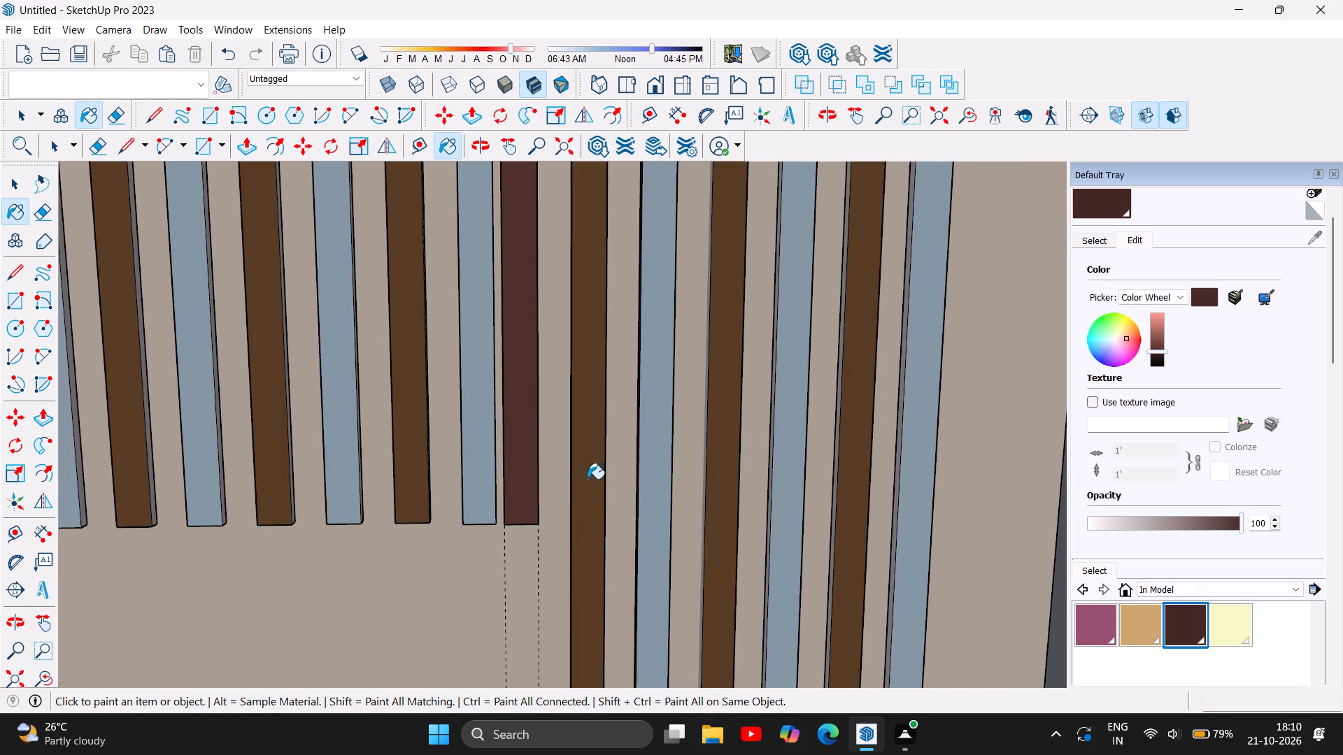
double_click(588, 479)
left_click(731, 460)
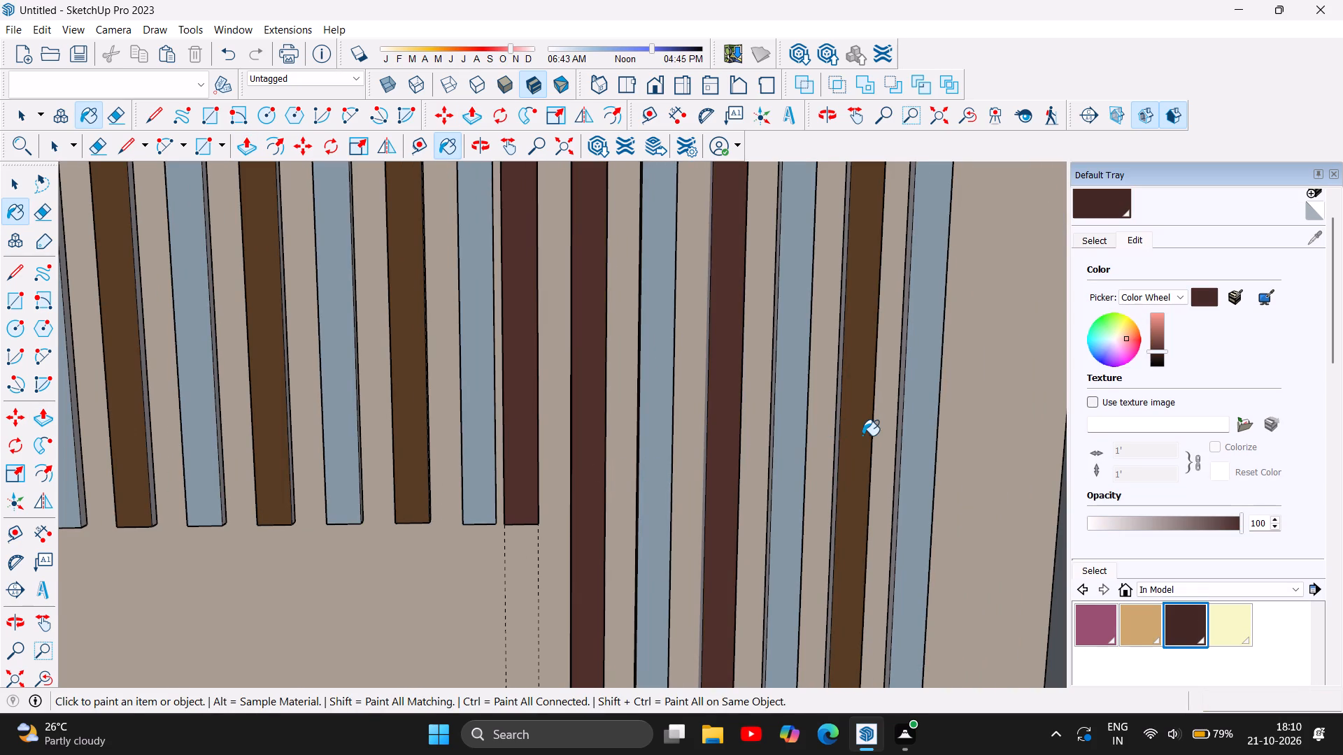
left_click(860, 440)
Paint the seven remaining brown short slats above the TV opening with the same dark maroon-brown material.
scroll(894, 538, "down", 5)
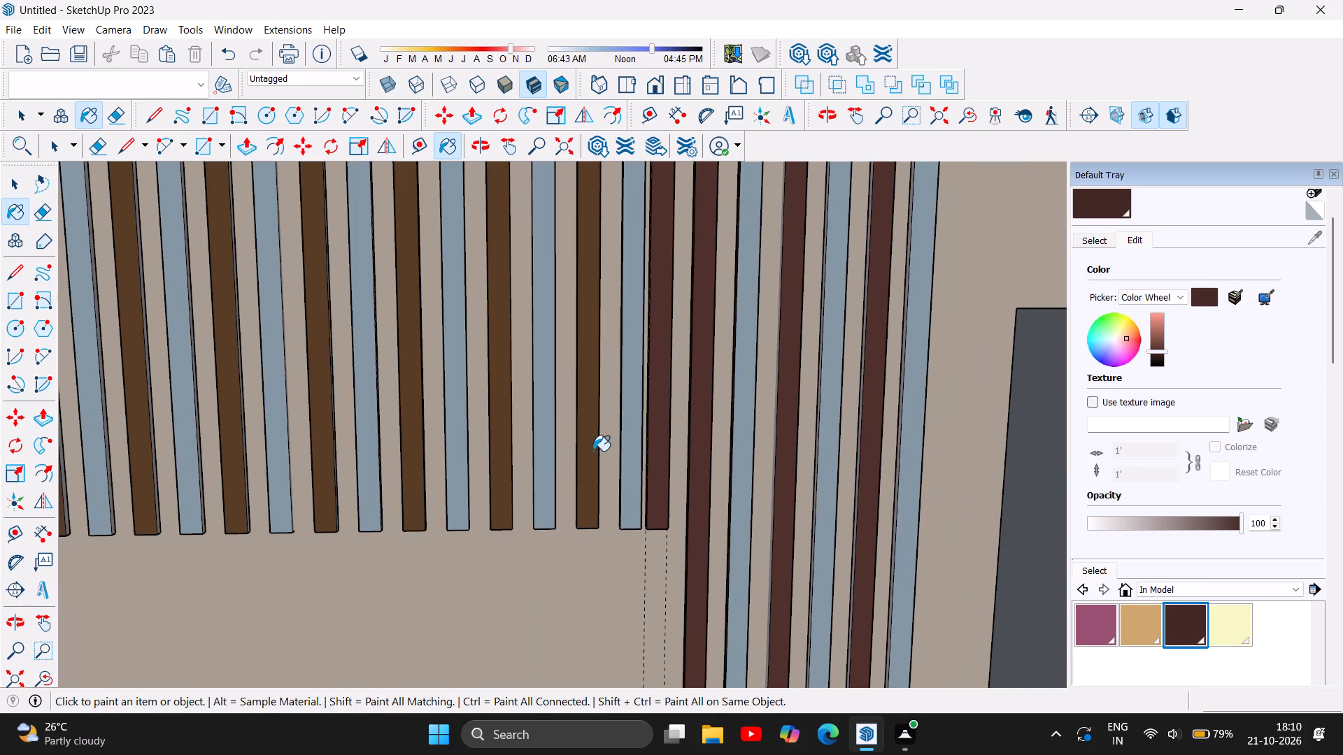
left_click(588, 452)
double_click(502, 443)
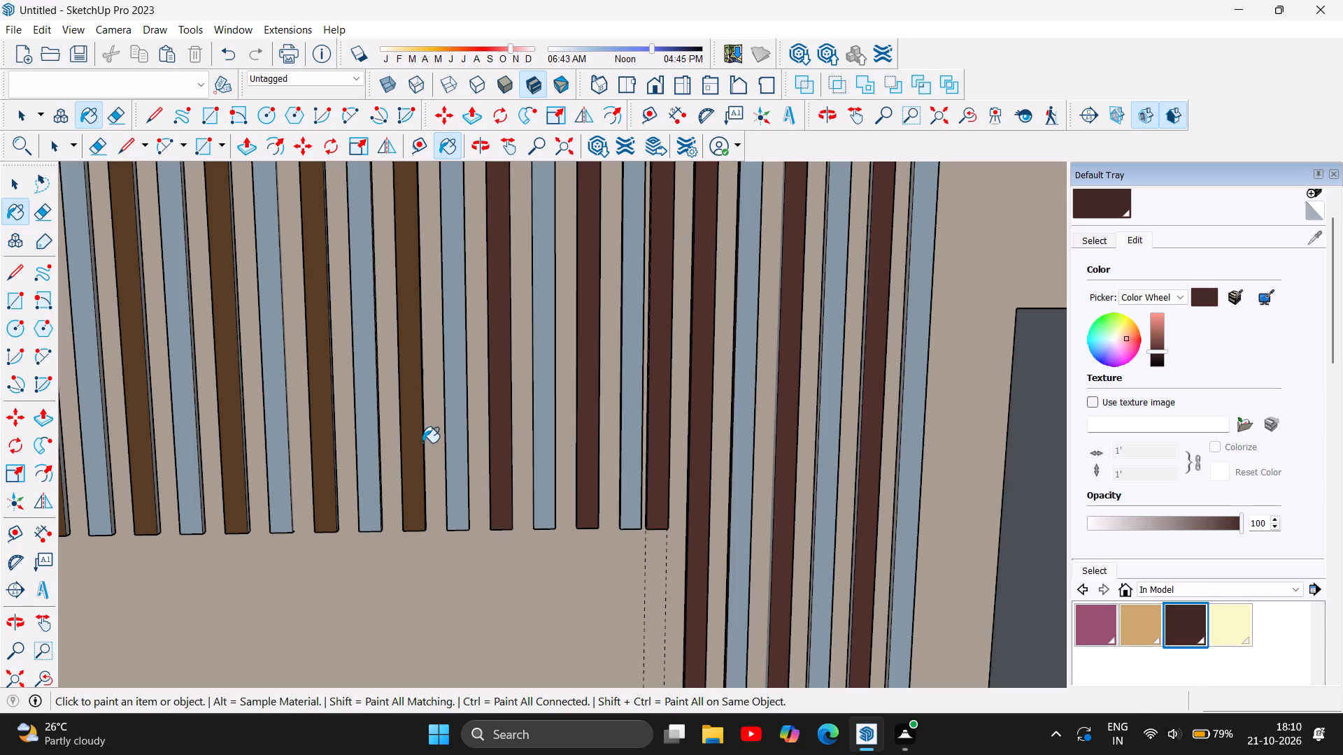
left_click(422, 437)
scroll(667, 480, "down", 4)
scroll(429, 487, "down", 3)
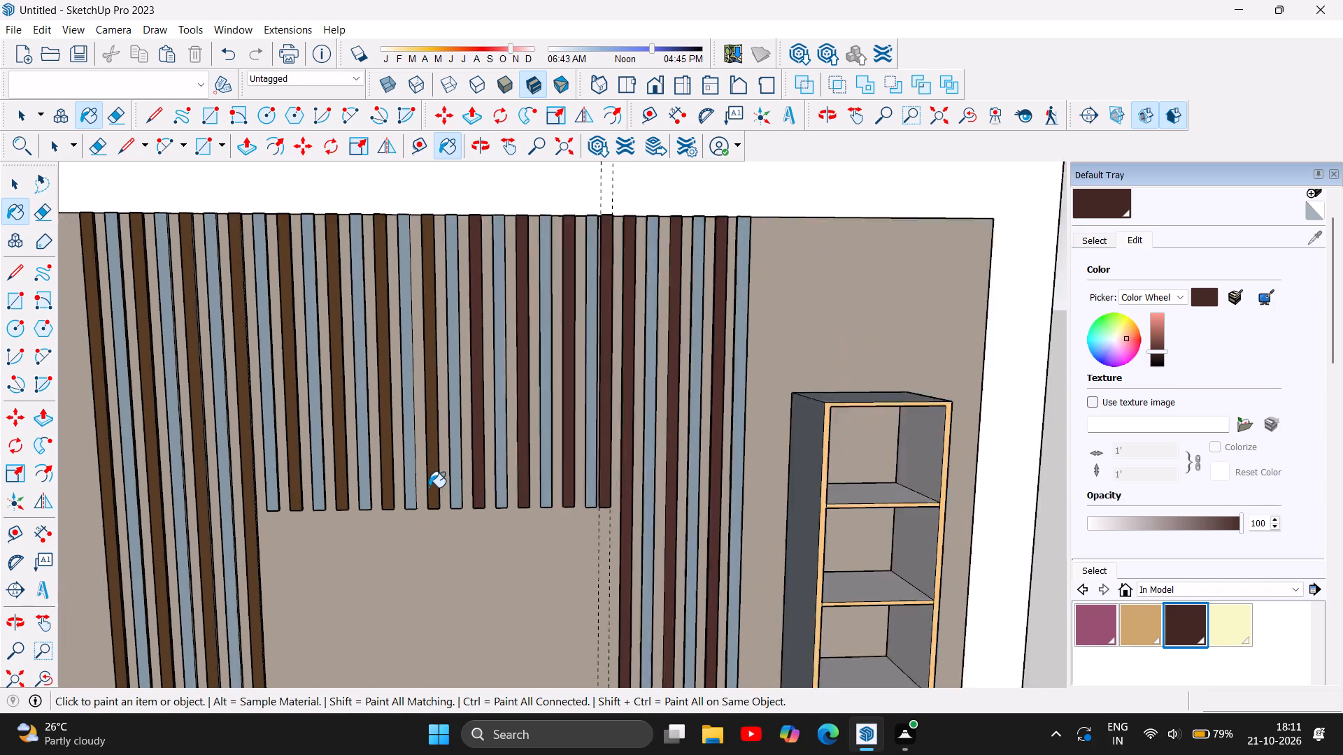
scroll(429, 487, "down", 1)
scroll(413, 480, "up", 3)
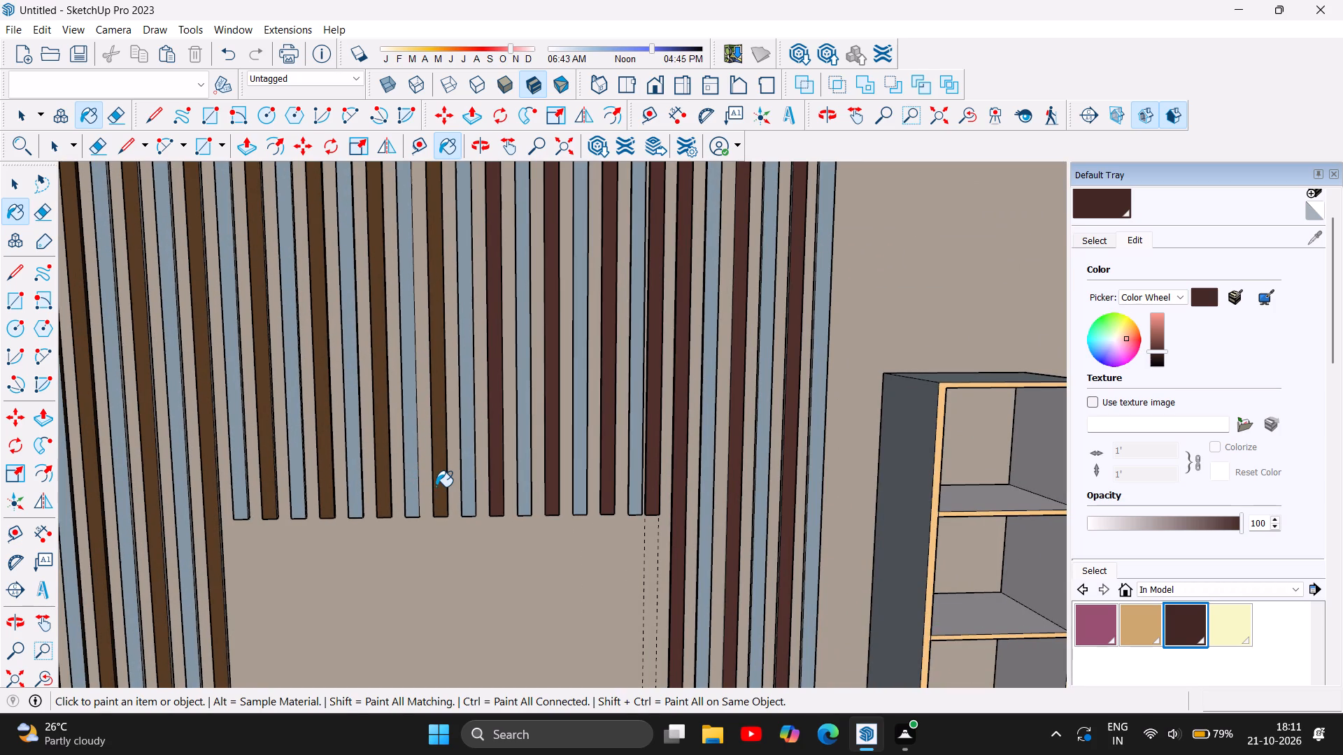
double_click(436, 487)
left_click(379, 475)
double_click(320, 468)
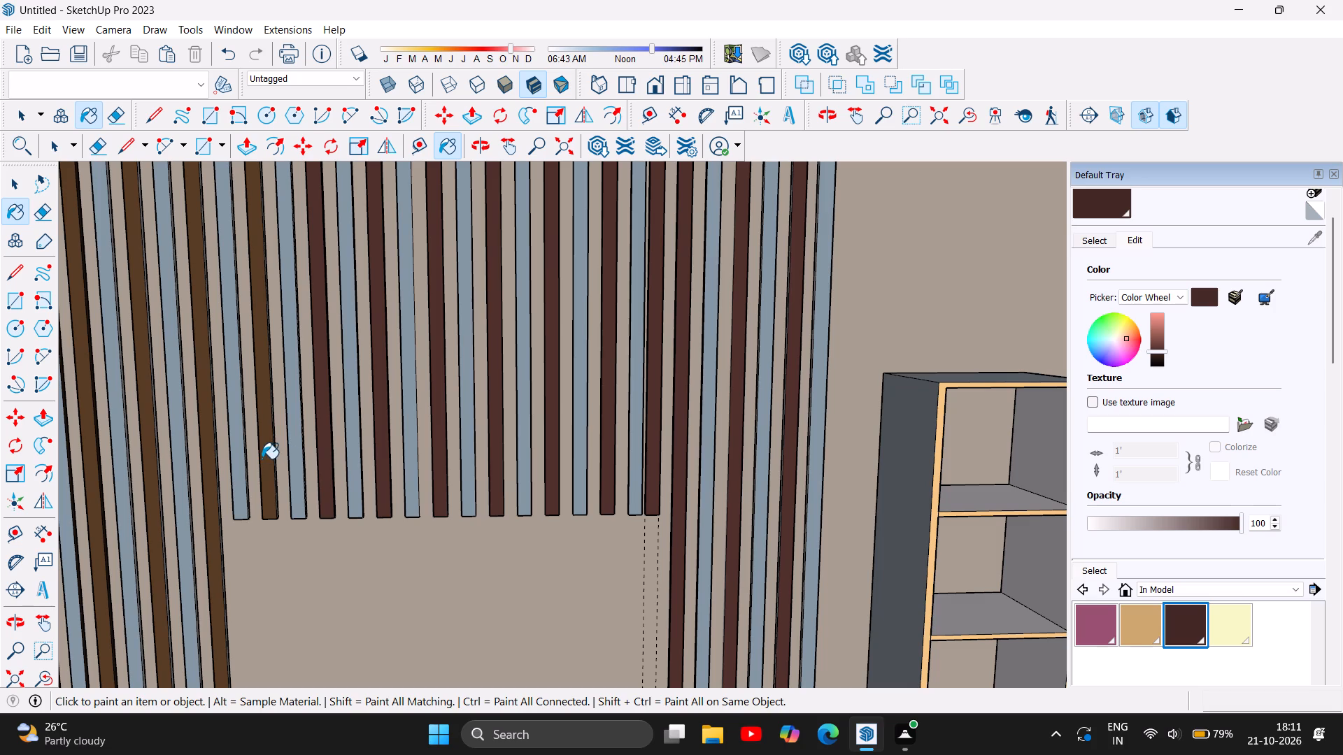
double_click(262, 459)
Paint the four brown long slats on the TV opening's side away from the shelf unit with the dark maroon-brown material.
double_click(211, 451)
scroll(689, 471, "down", 5)
scroll(373, 477, "up", 5)
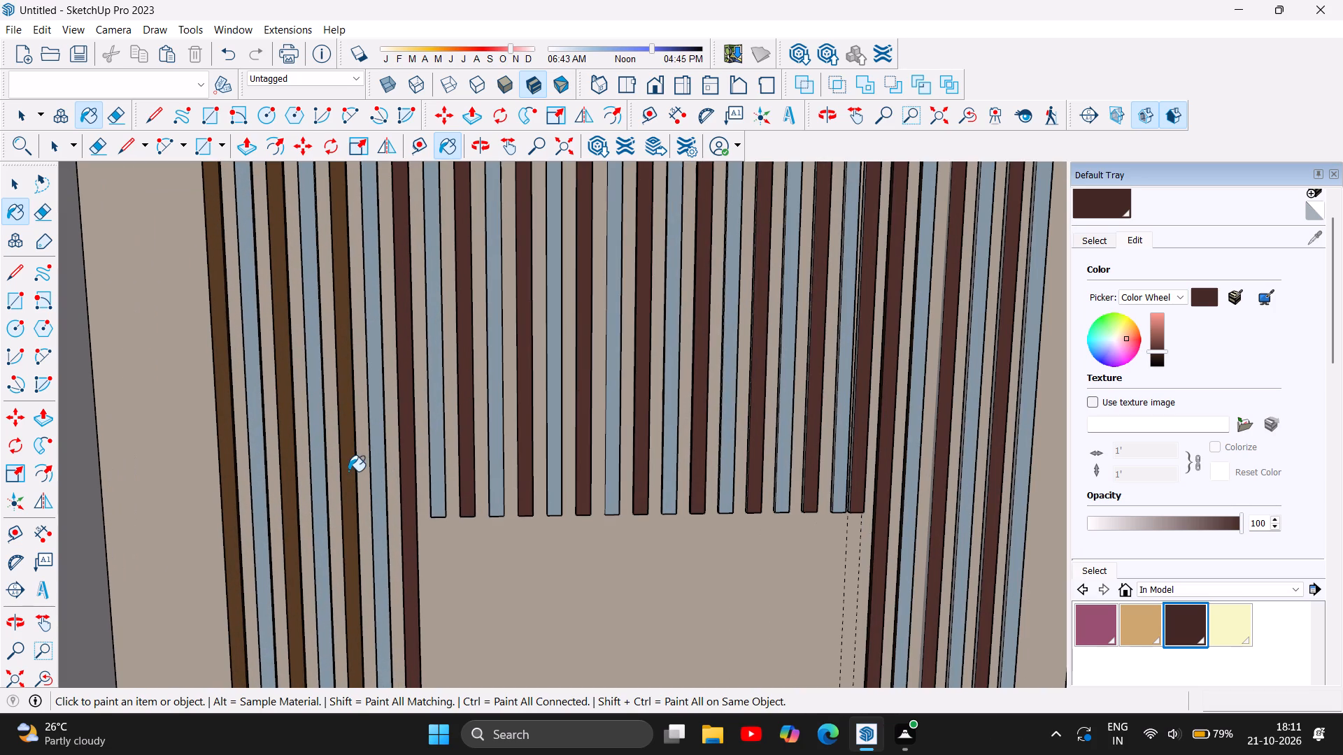
left_click(347, 471)
left_click(289, 456)
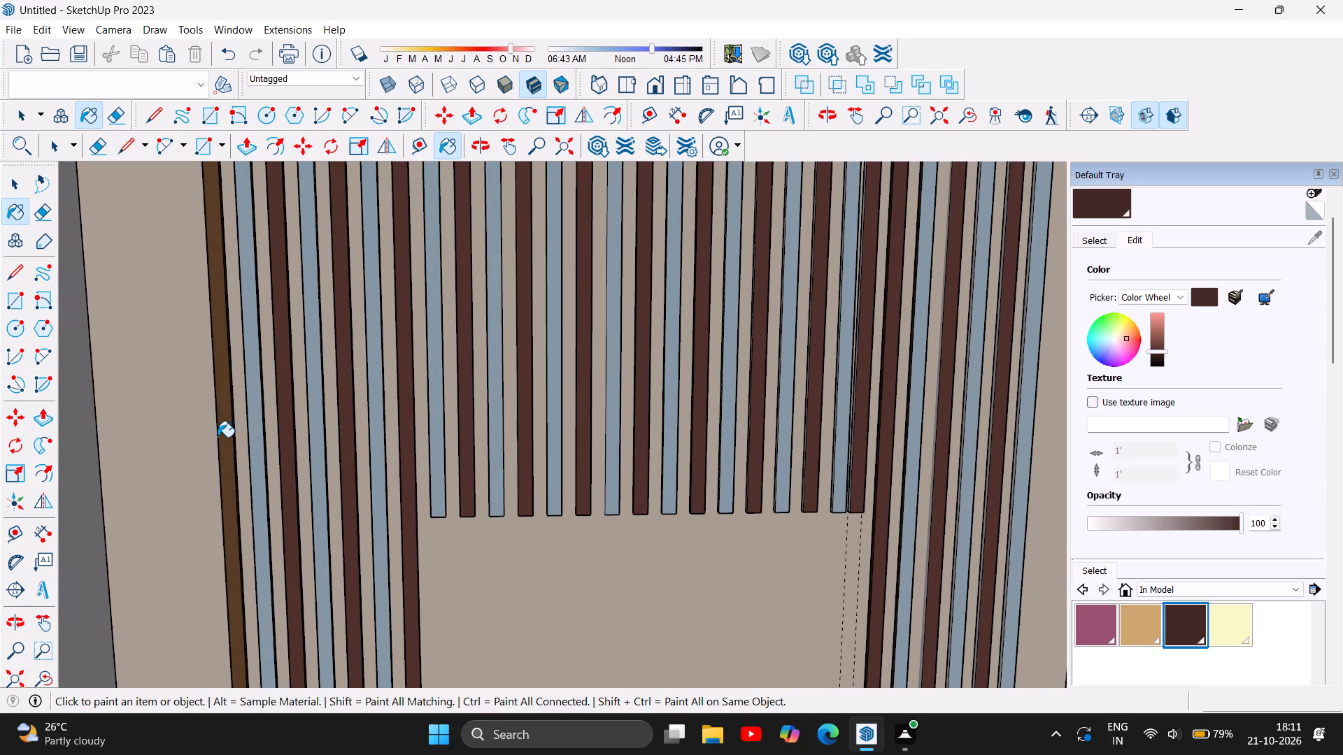
left_click(221, 438)
Examine the repainted slat wall as a whole and the long slats beside the shelf unit.
scroll(402, 408, "down", 6)
scroll(510, 399, "down", 4)
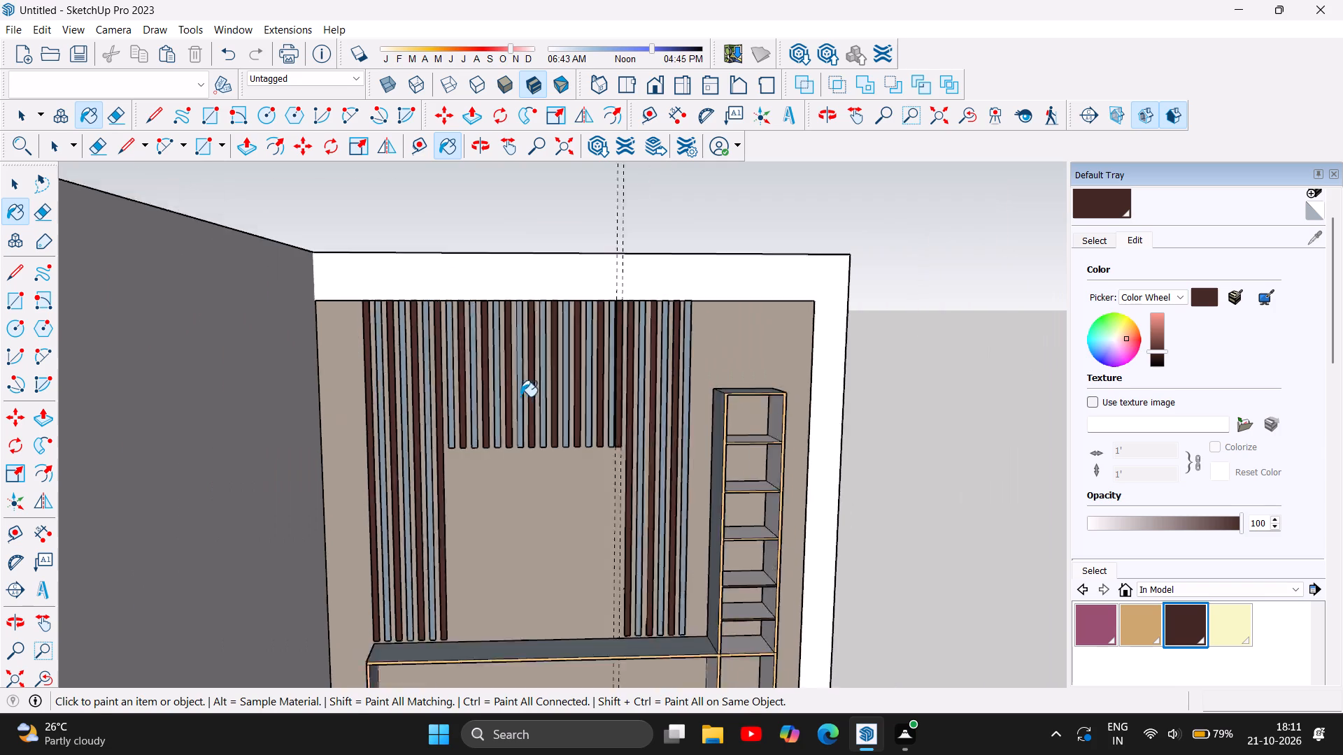
scroll(520, 396, "down", 6)
scroll(641, 447, "up", 13)
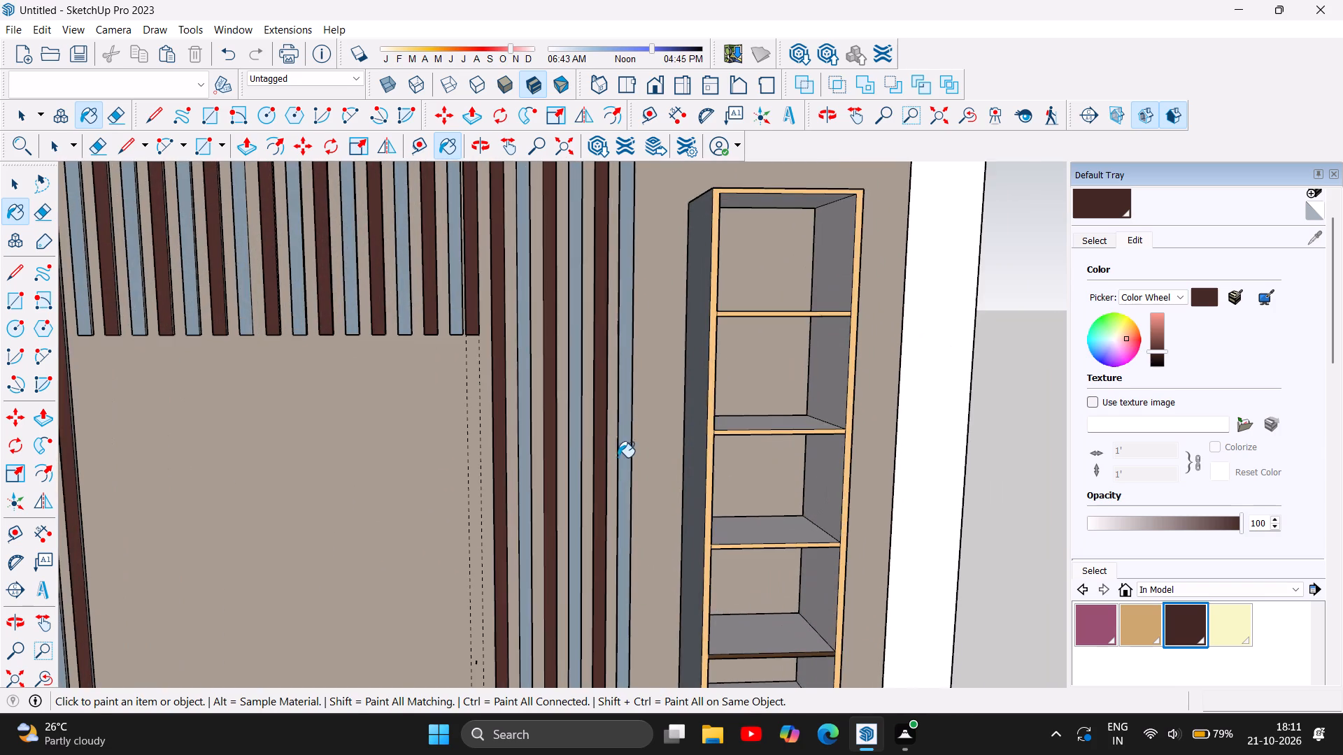
scroll(573, 454, "up", 5)
scroll(576, 450, "down", 6)
scroll(646, 431, "down", 12)
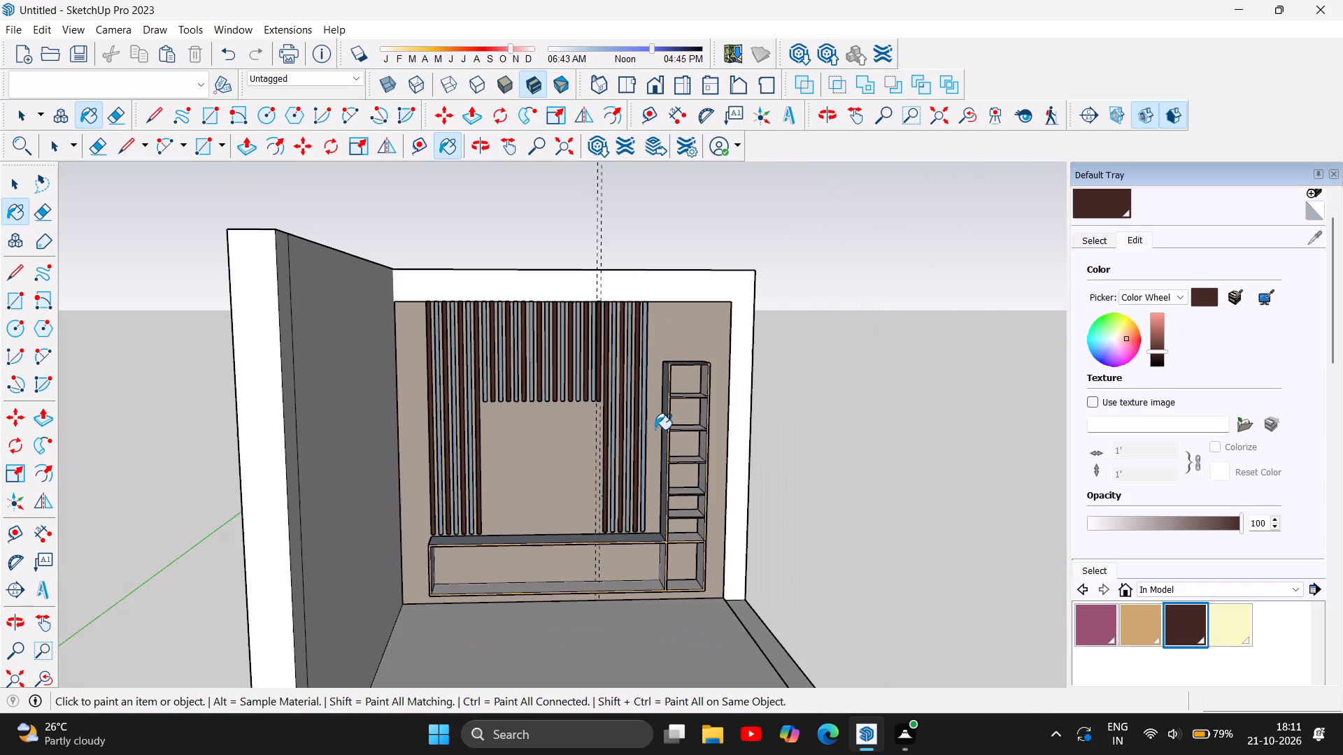
key("Escape")
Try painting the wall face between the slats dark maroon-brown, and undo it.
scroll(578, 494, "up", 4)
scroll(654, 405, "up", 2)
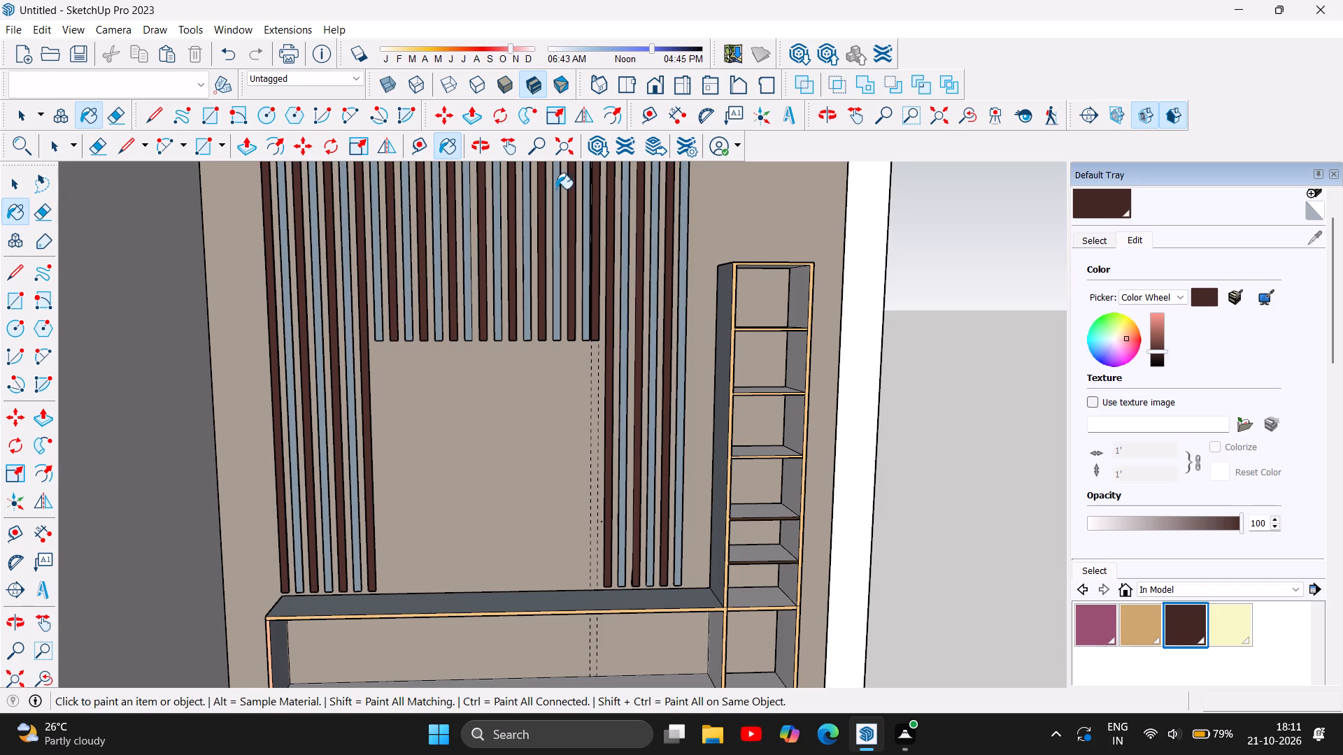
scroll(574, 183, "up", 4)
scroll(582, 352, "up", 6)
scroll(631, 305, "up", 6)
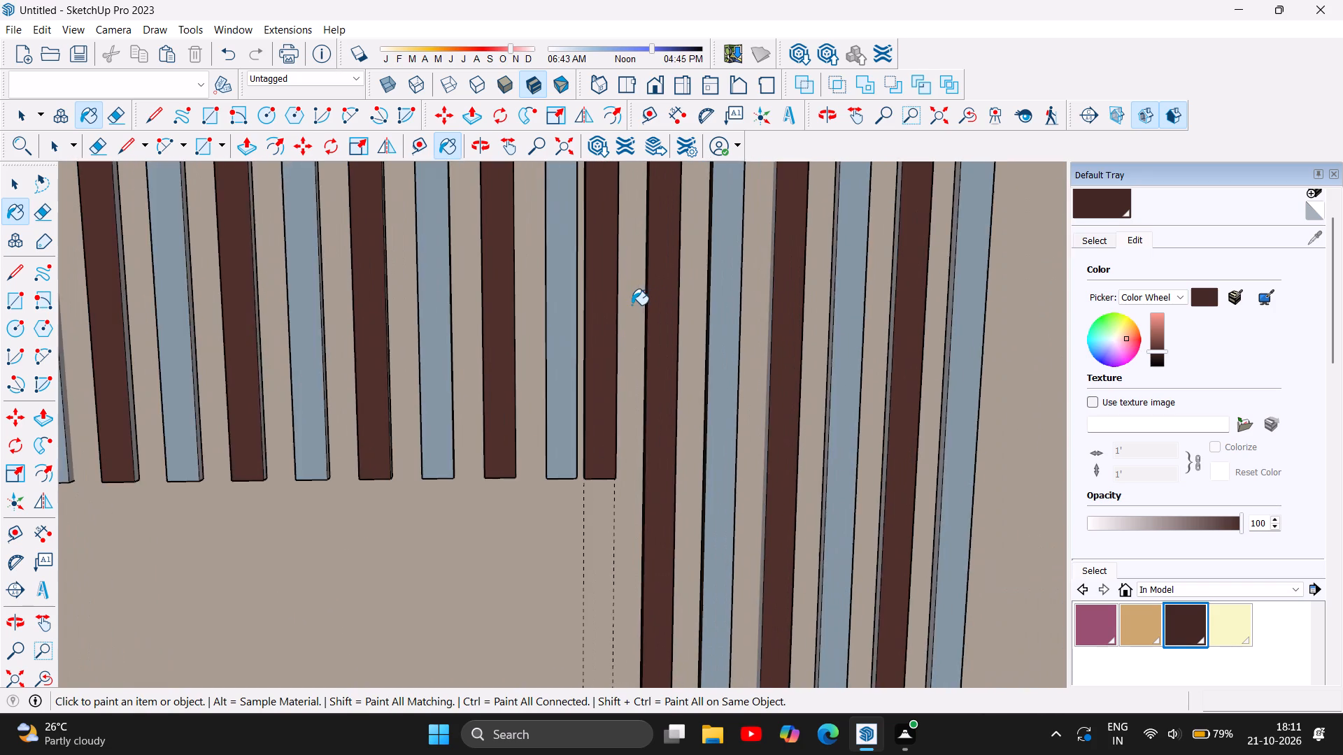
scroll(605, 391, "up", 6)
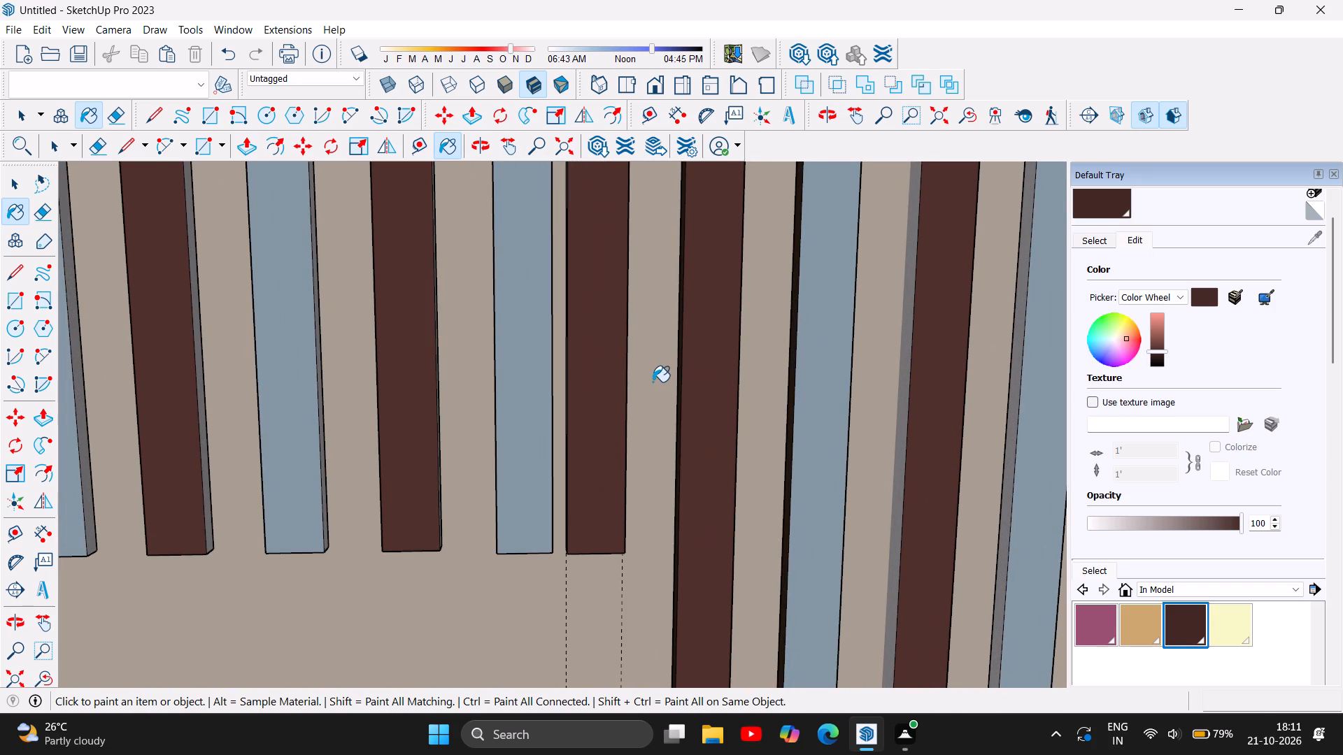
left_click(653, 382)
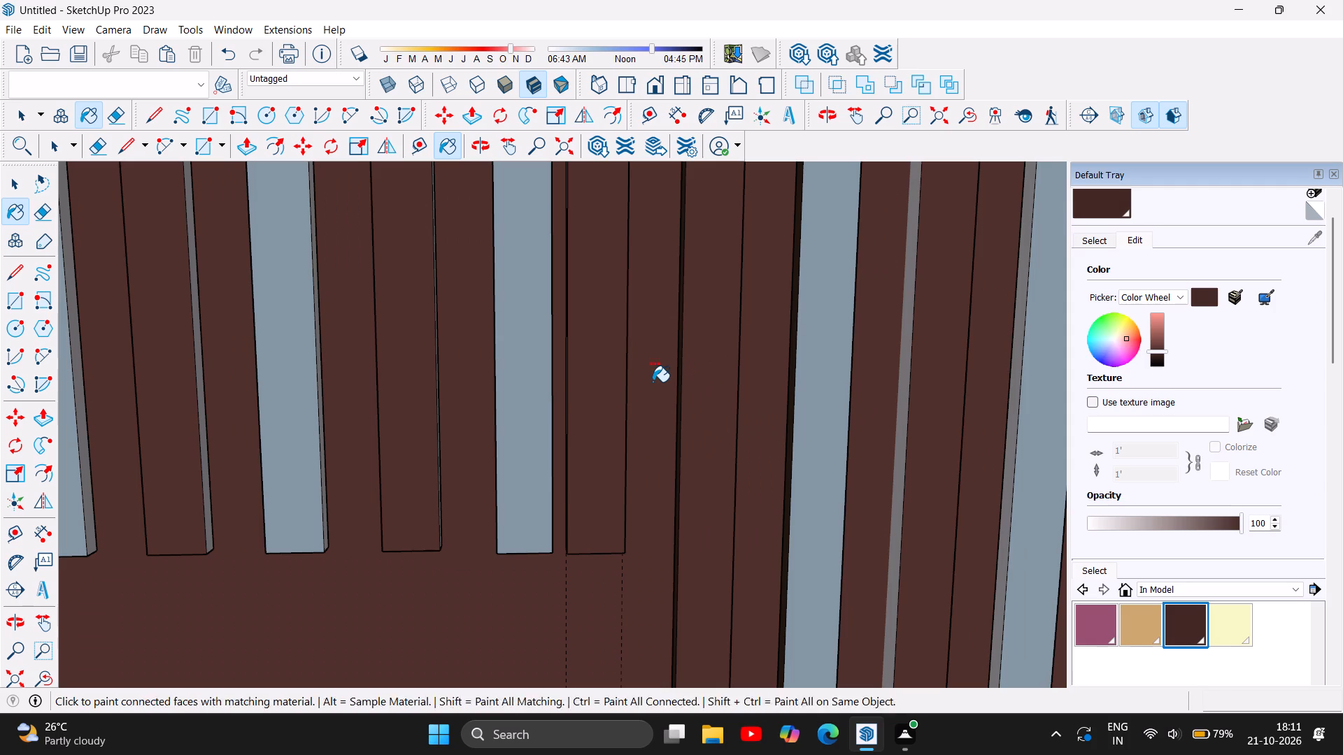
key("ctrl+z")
Paint the blue-grey short slat at the TV opening's end farthest from the shelf unit dark maroon-brown.
scroll(599, 581, "down", 10)
scroll(546, 554, "down", 2)
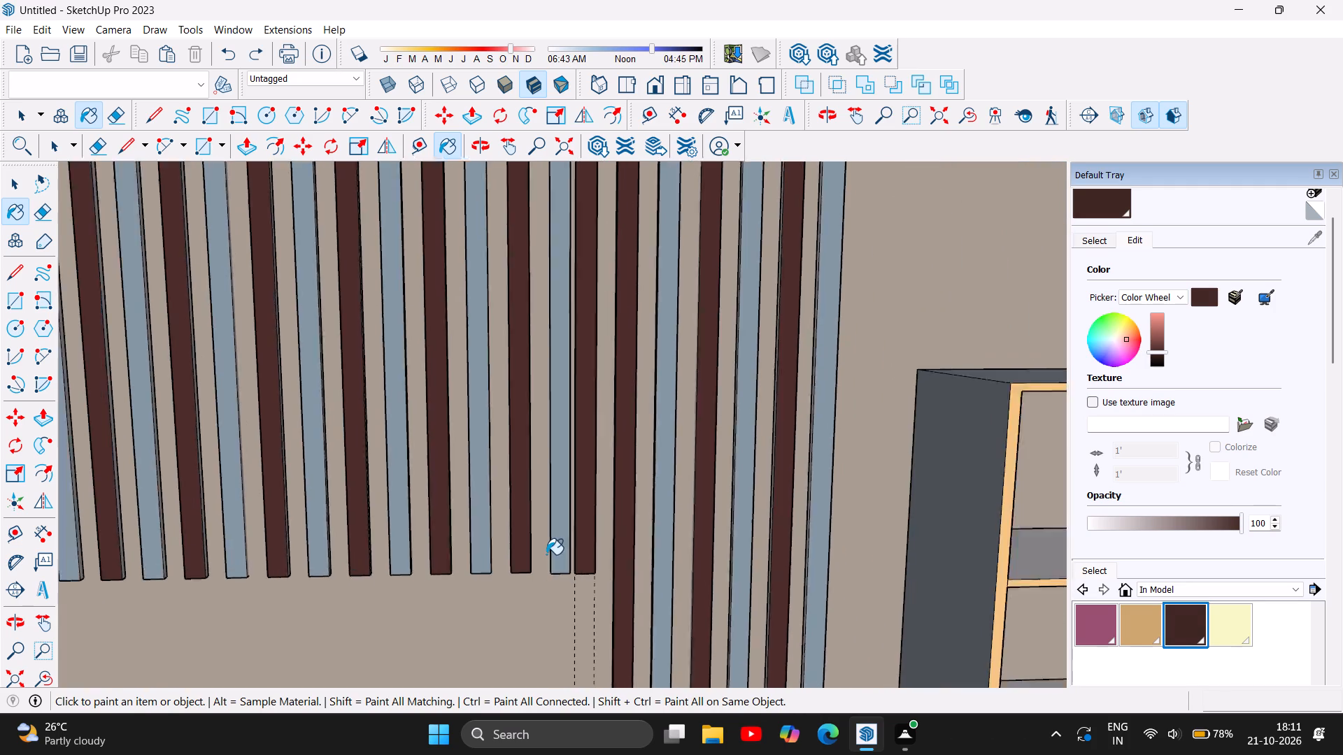
scroll(546, 554, "down", 9)
scroll(692, 422, "down", 7)
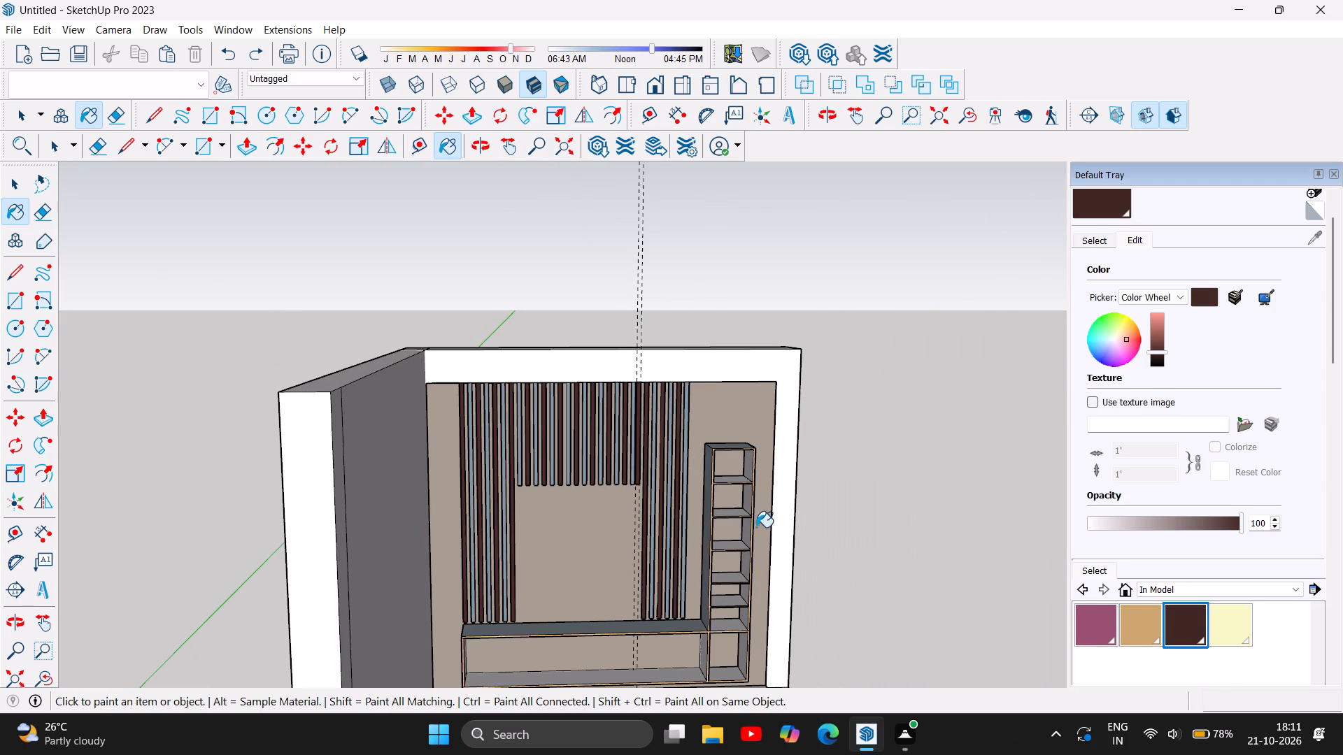
scroll(643, 487, "up", 5)
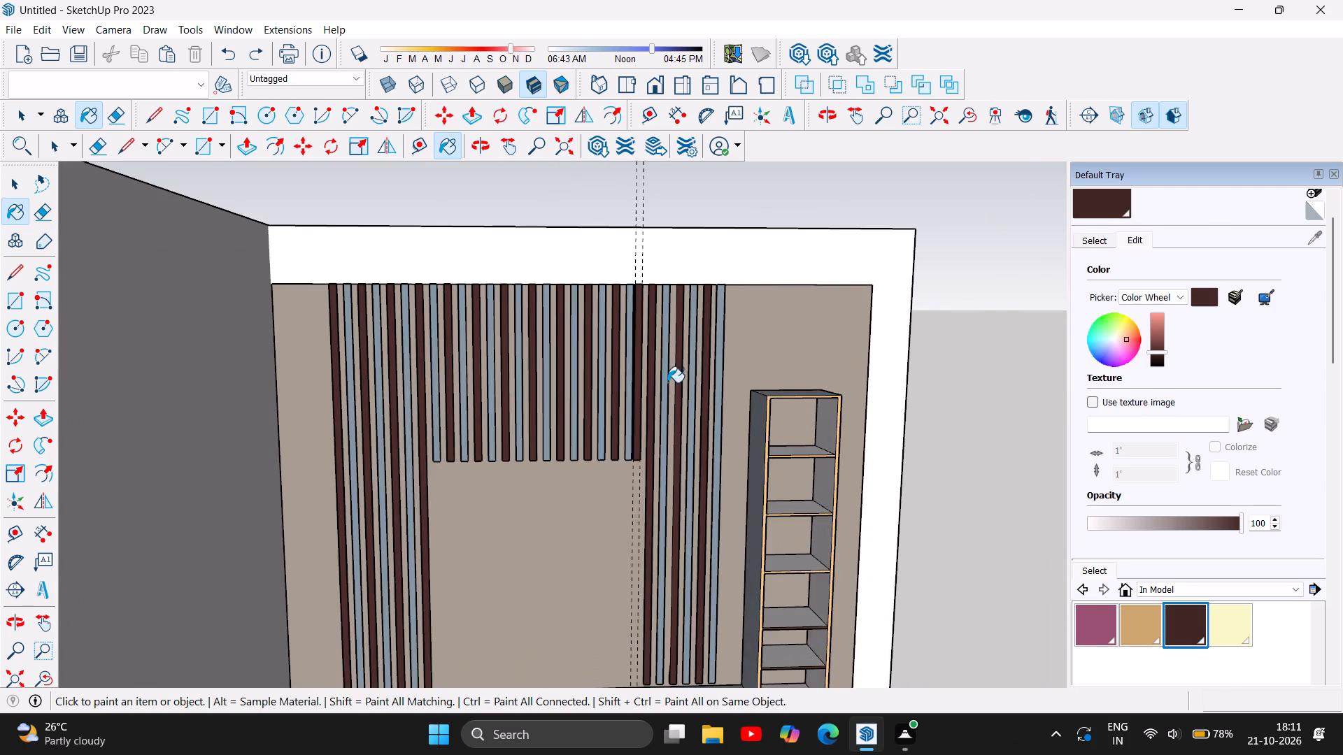
scroll(667, 382, "up", 4)
scroll(623, 333, "up", 3)
scroll(648, 347, "down", 5)
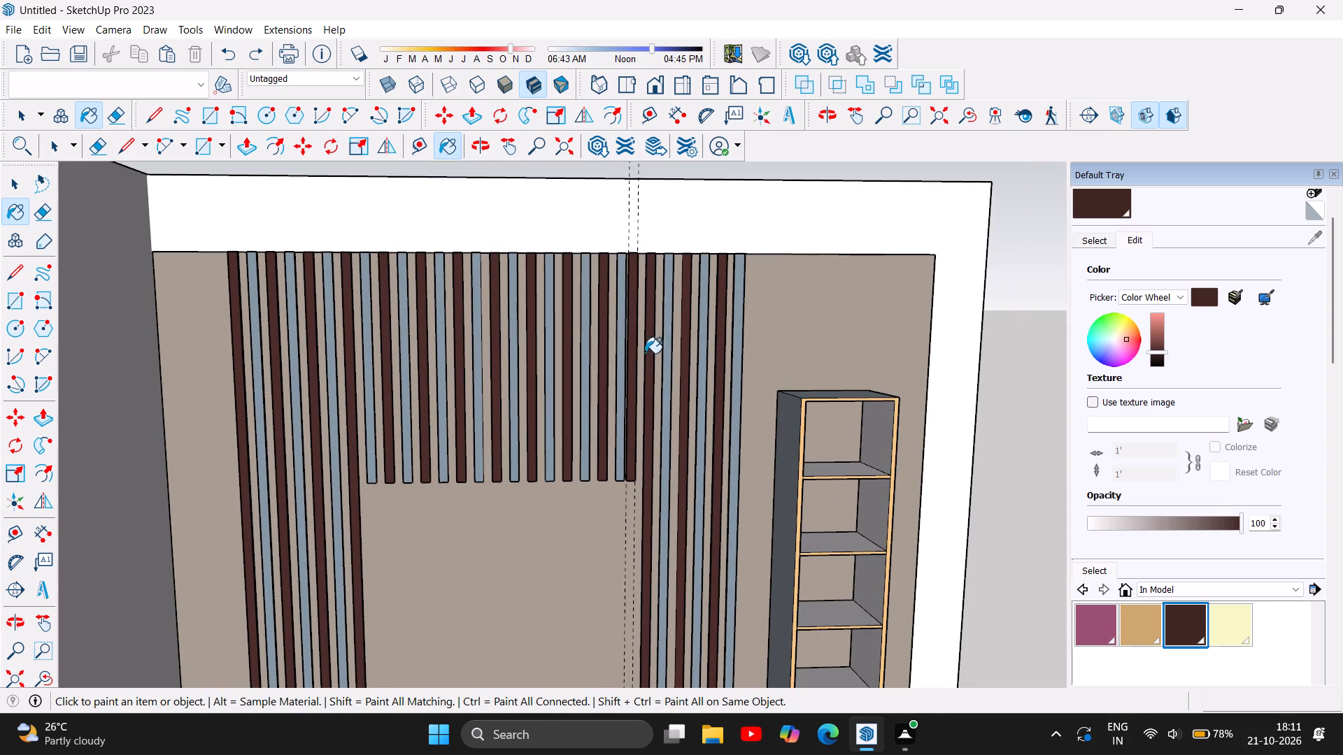
left_click(369, 432)
Paint the three blue-grey long slats on the side away from the shelf unit dark maroon-brown.
scroll(412, 447, "down", 5)
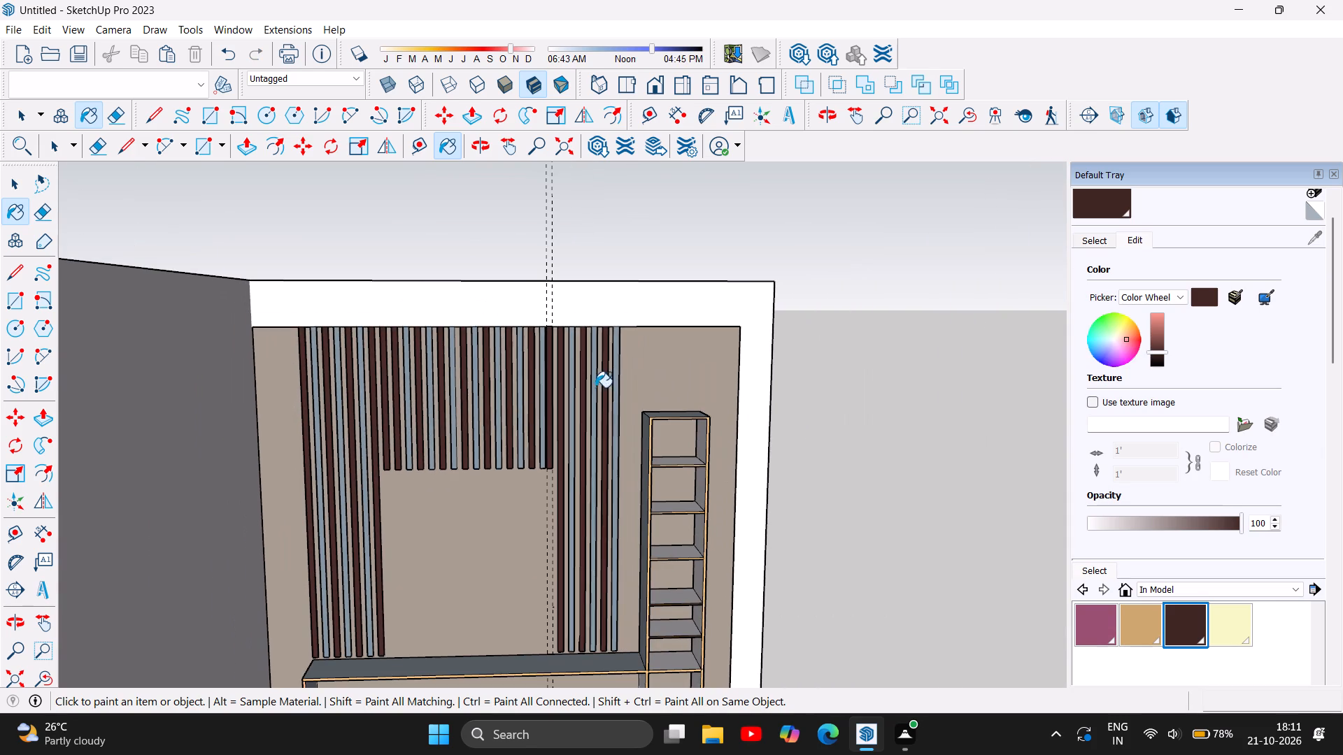
scroll(619, 350, "down", 3)
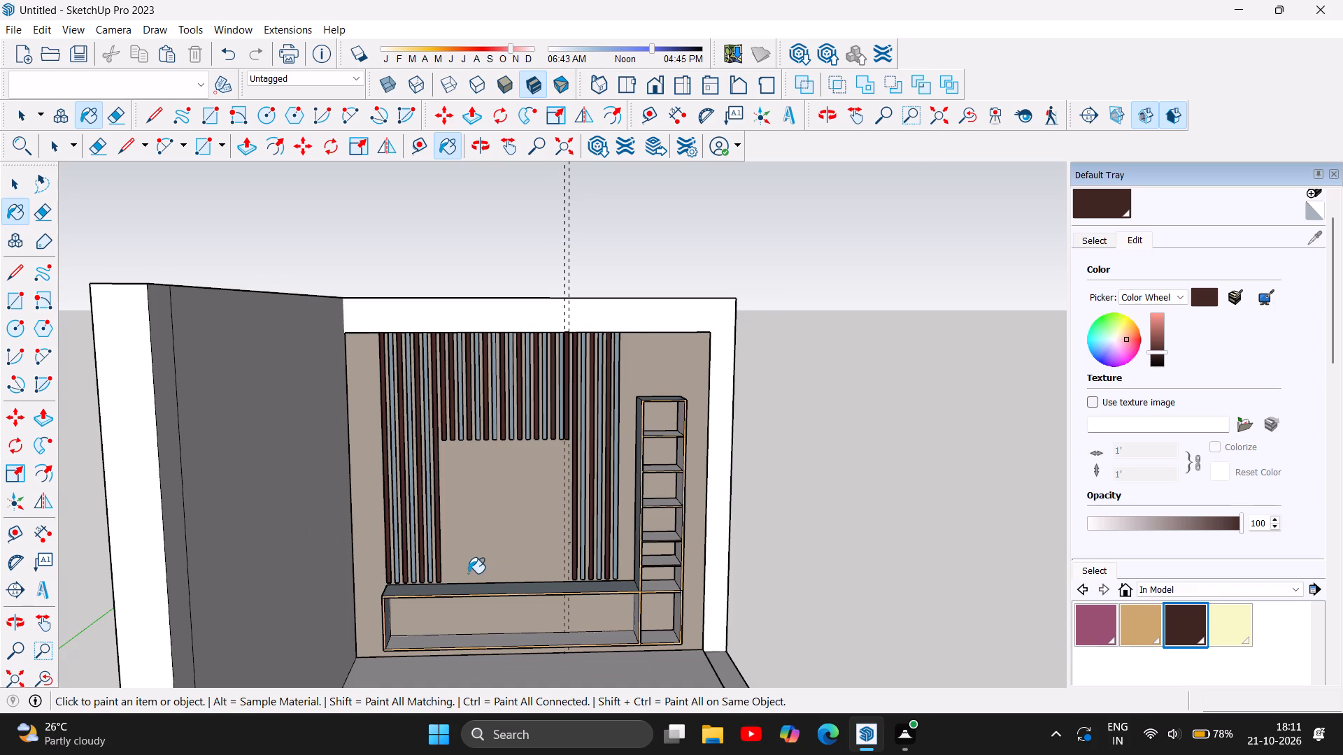
scroll(468, 573, "up", 6)
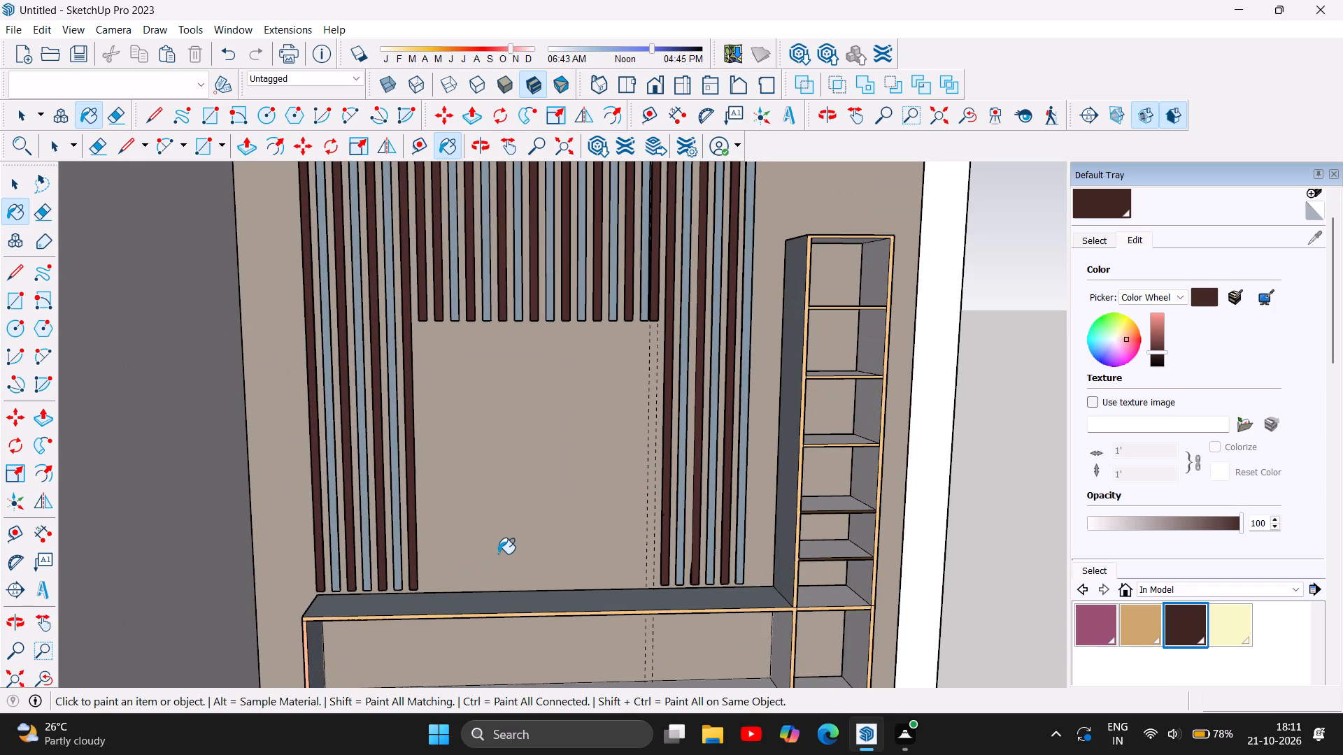
scroll(498, 554, "down", 6)
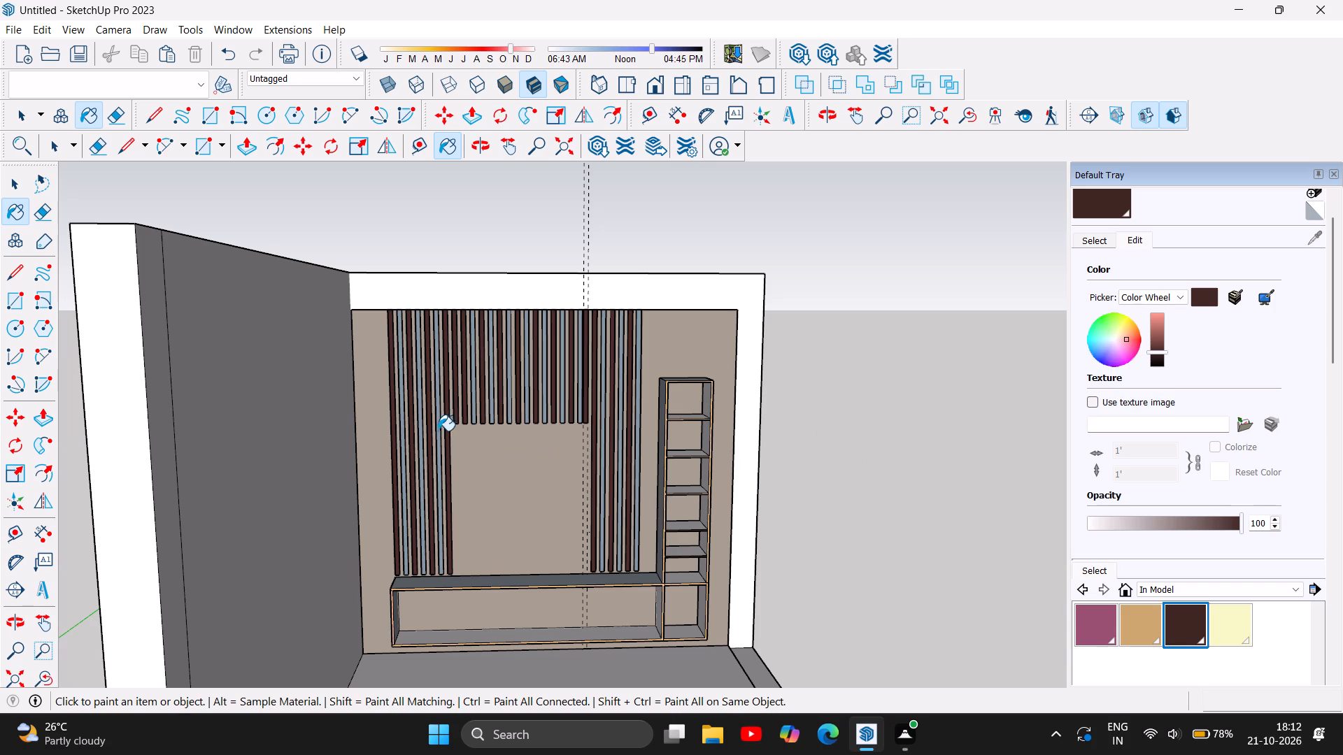
scroll(382, 391, "up", 12)
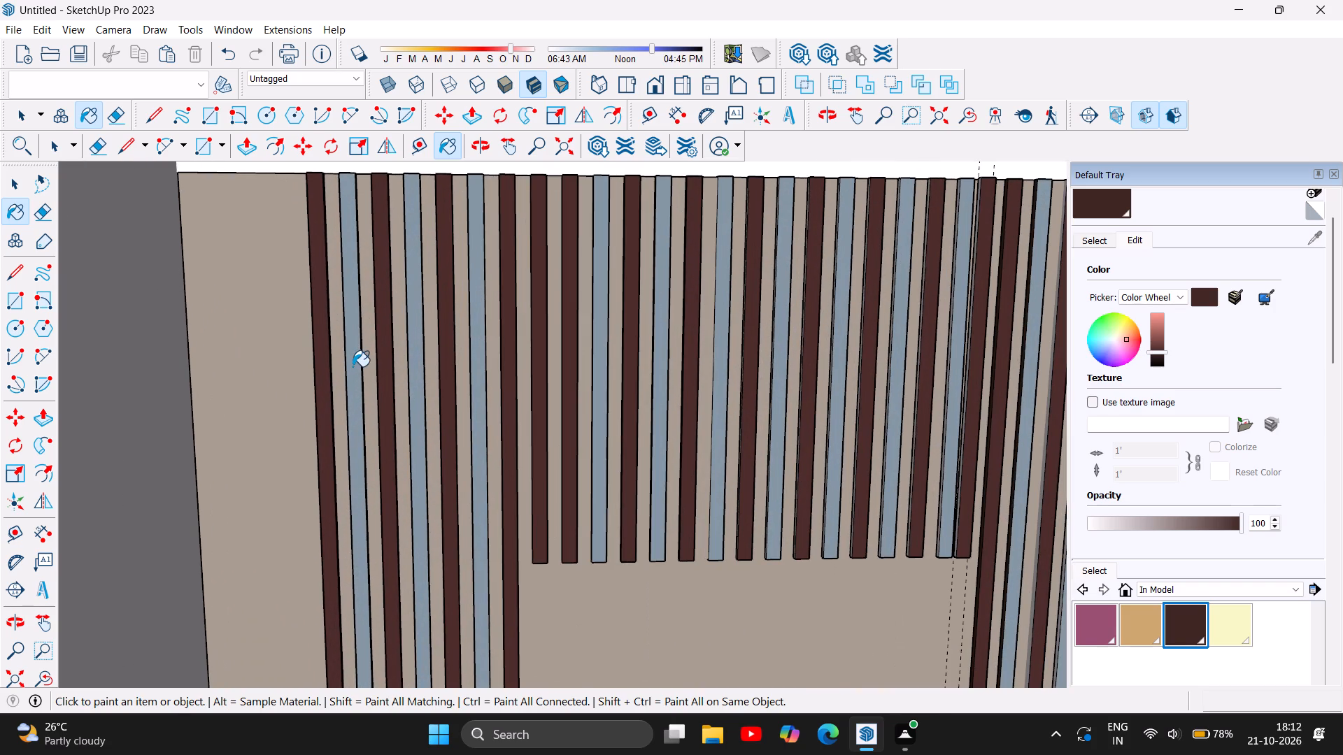
left_click(353, 366)
left_click(413, 344)
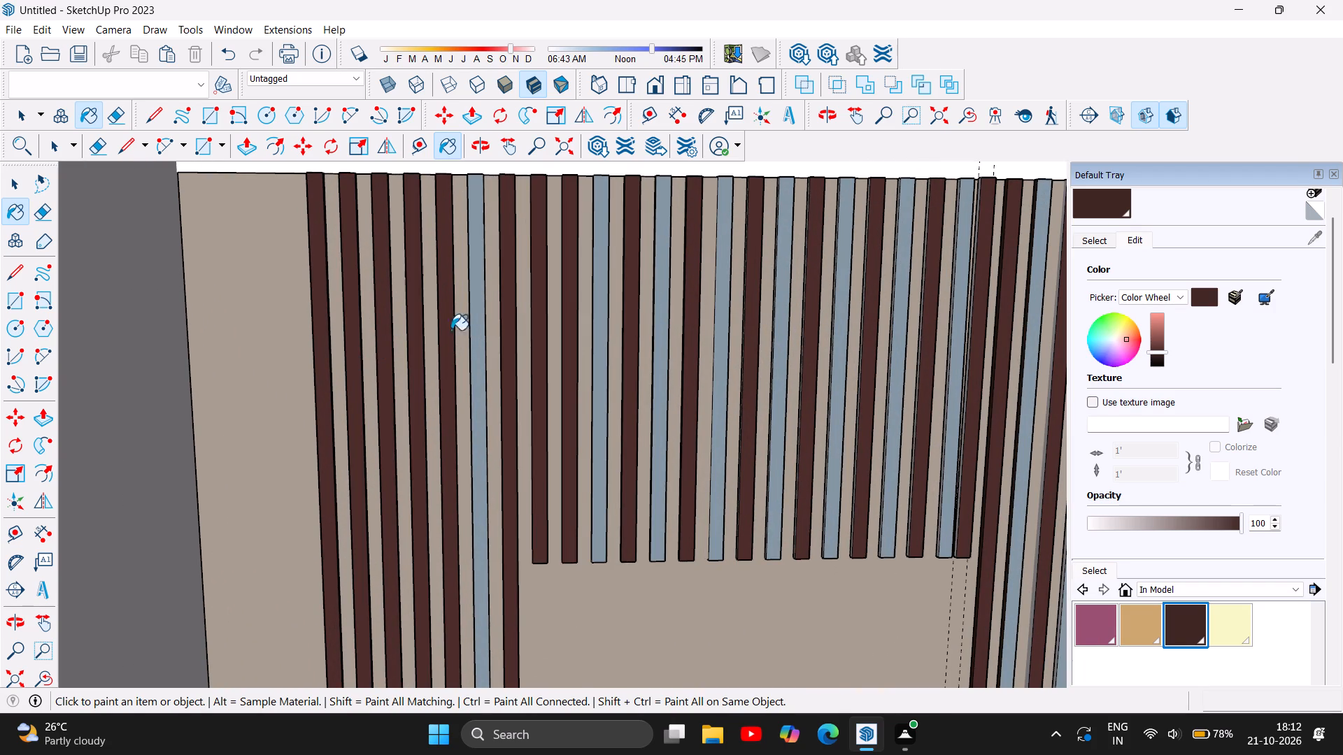
left_click(473, 332)
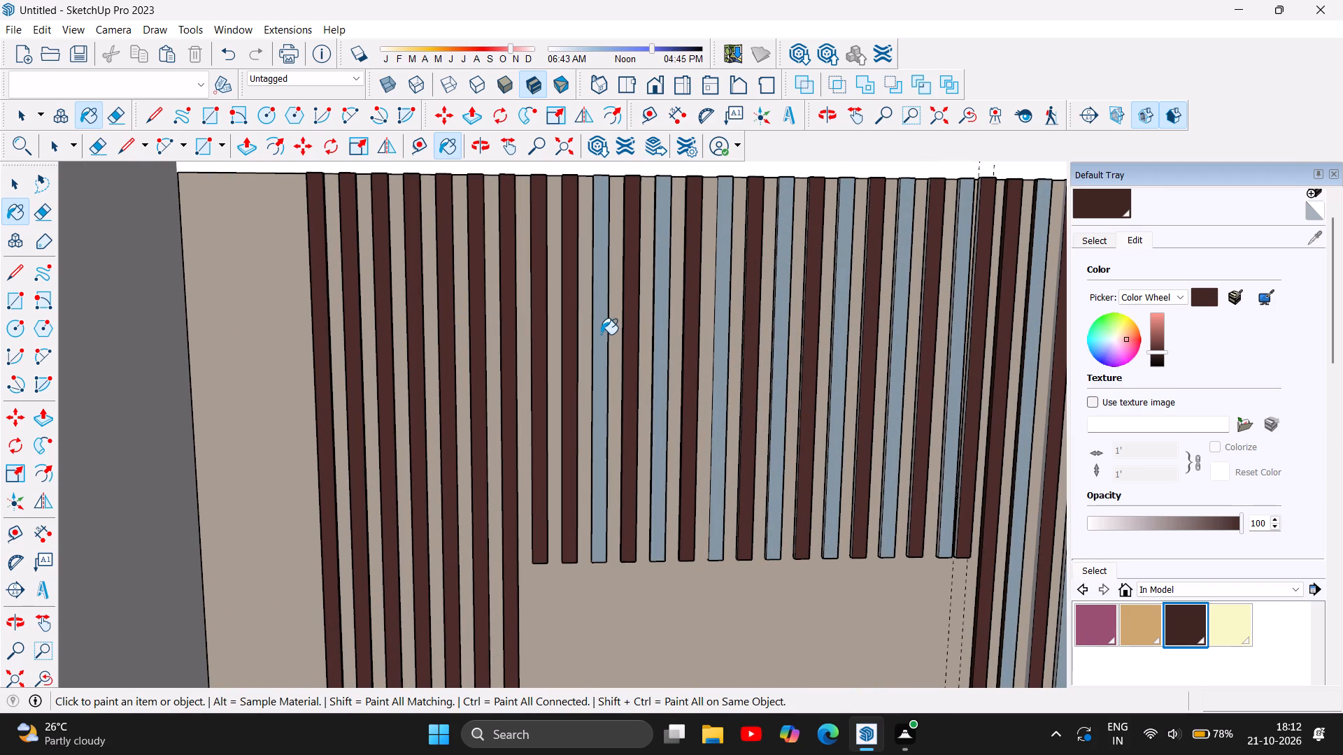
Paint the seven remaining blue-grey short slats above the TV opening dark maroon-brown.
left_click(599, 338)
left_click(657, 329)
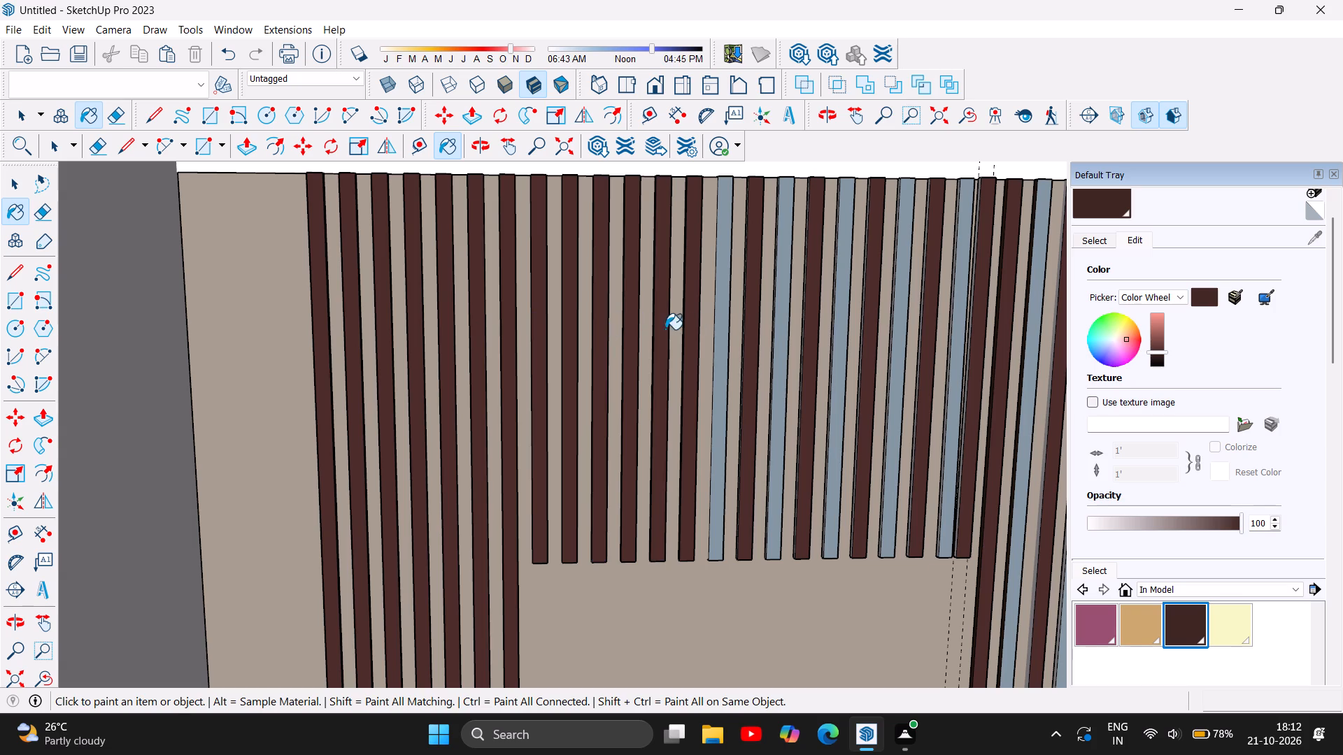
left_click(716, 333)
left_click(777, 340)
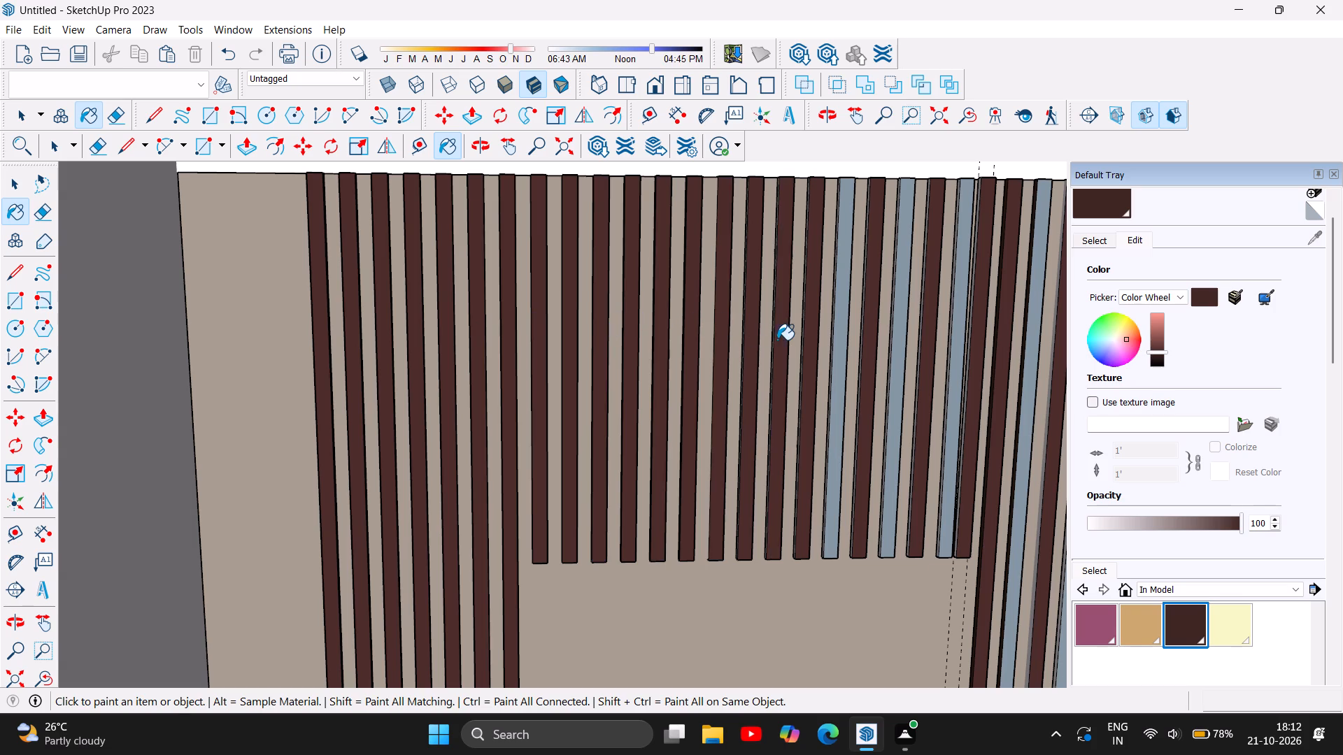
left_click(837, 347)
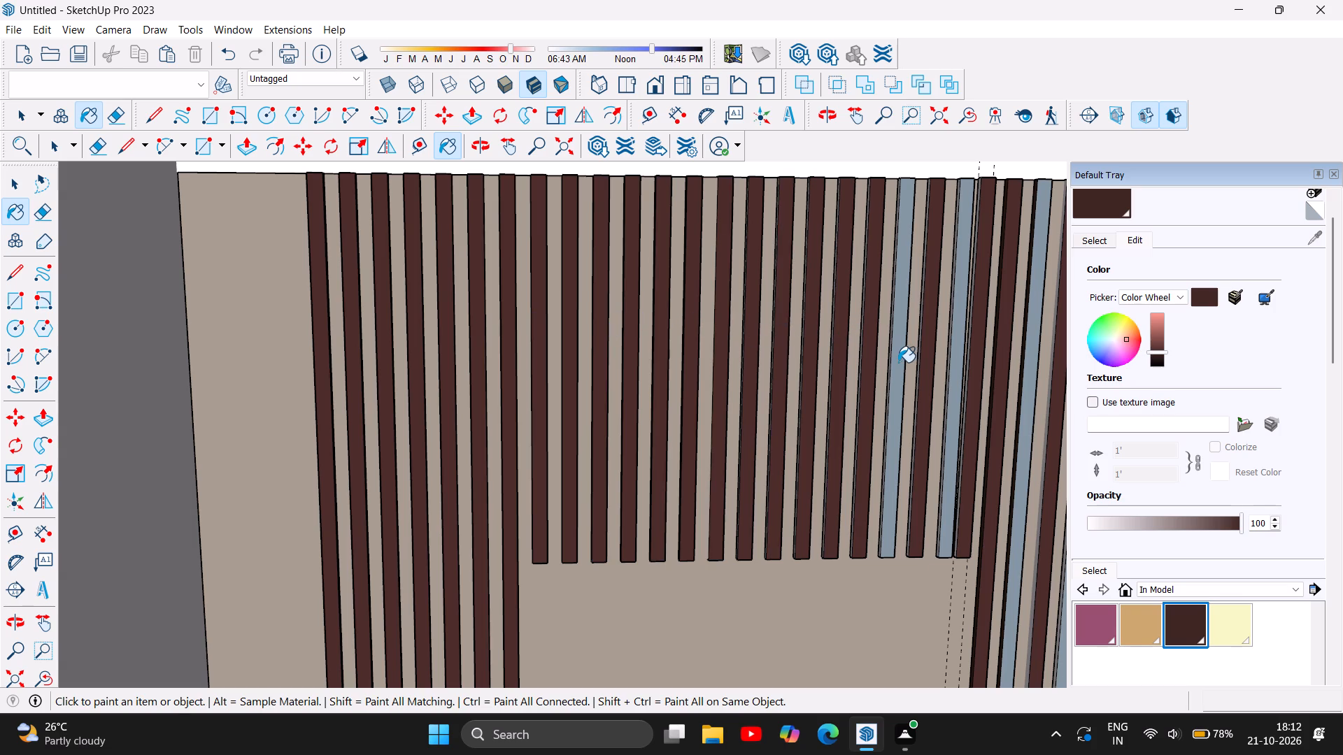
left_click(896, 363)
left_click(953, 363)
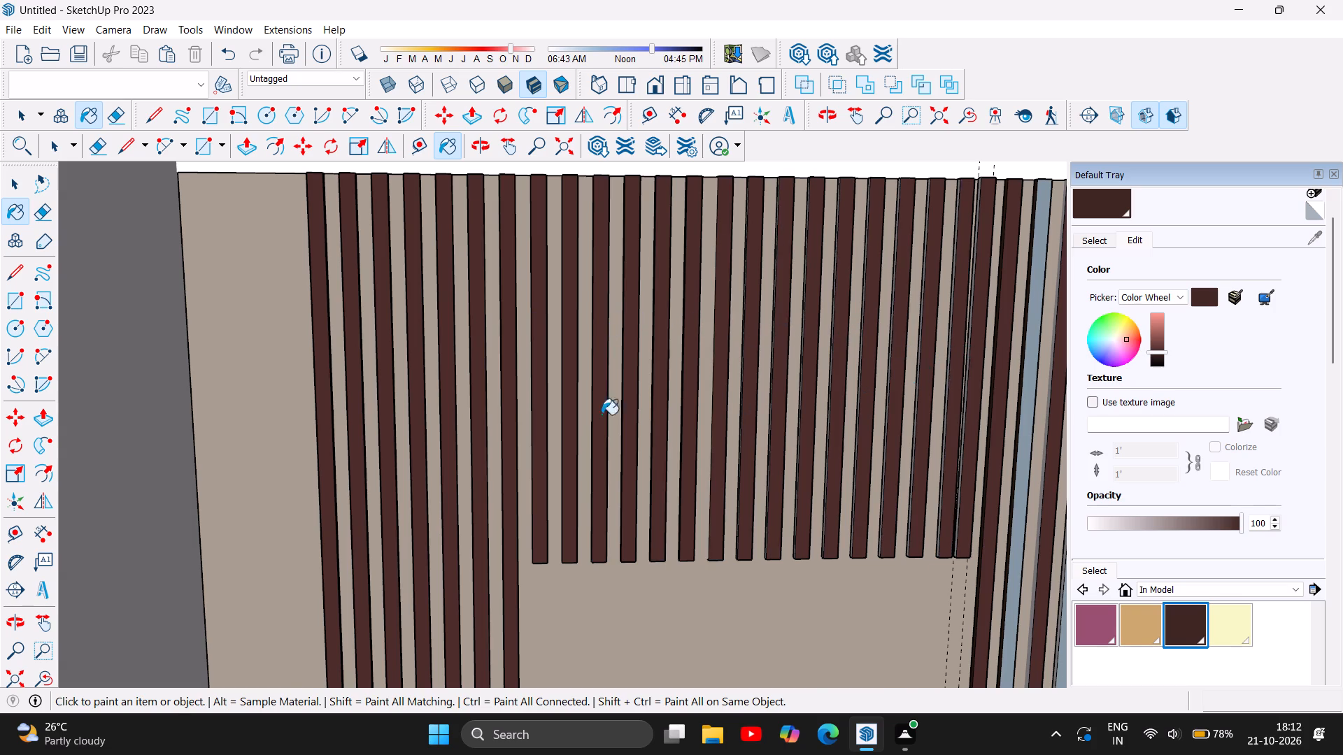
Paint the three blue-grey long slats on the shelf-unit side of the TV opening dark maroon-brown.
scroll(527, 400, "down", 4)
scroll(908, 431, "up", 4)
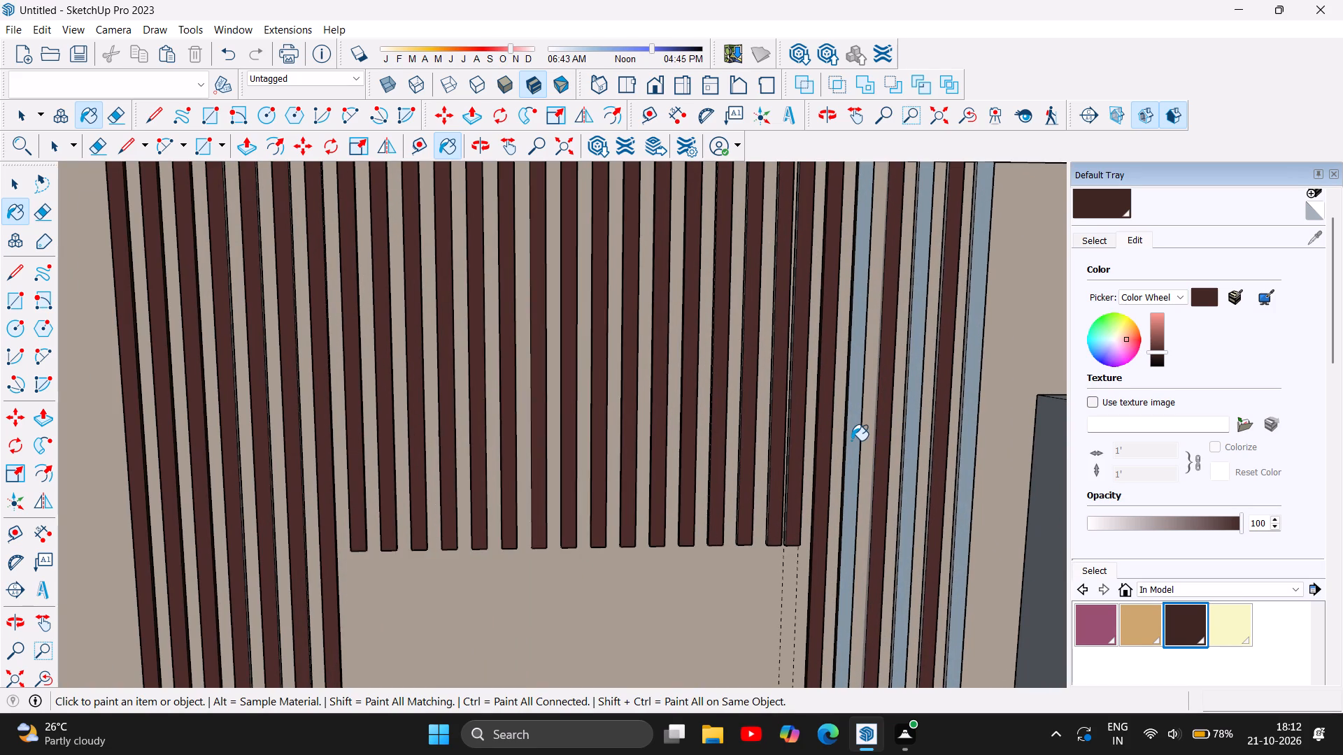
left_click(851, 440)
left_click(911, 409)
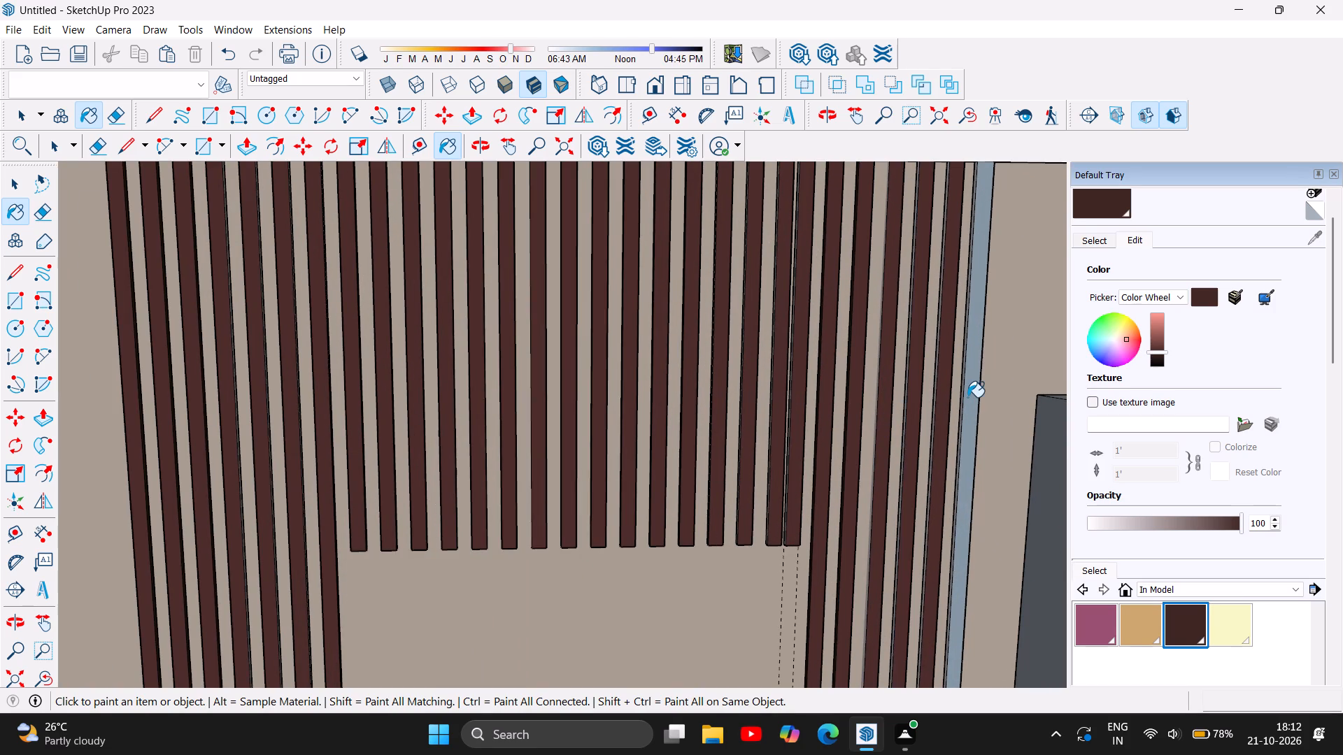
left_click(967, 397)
Examine the painted slat wall as a whole and the spacing of the short slats at the TV opening's shelf-side corner.
scroll(571, 409, "down", 17)
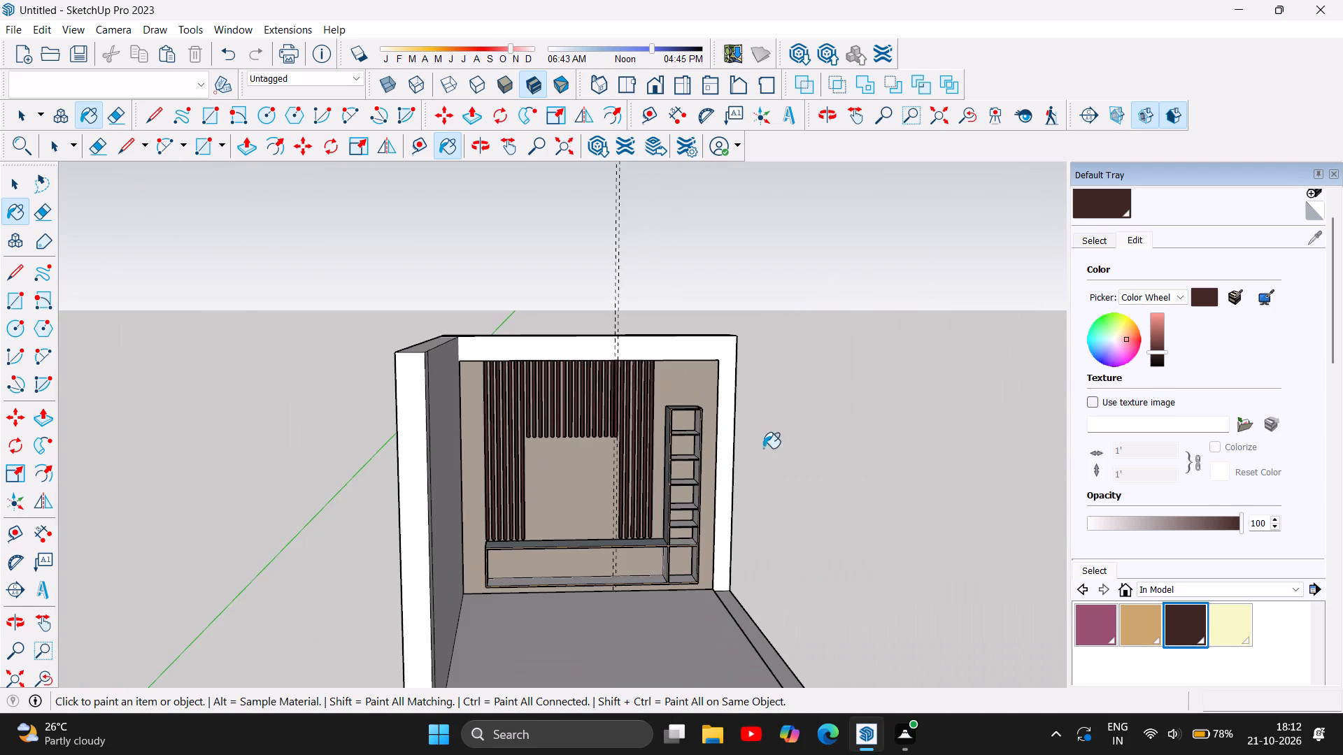
scroll(653, 575, "up", 7)
scroll(566, 252, "up", 5)
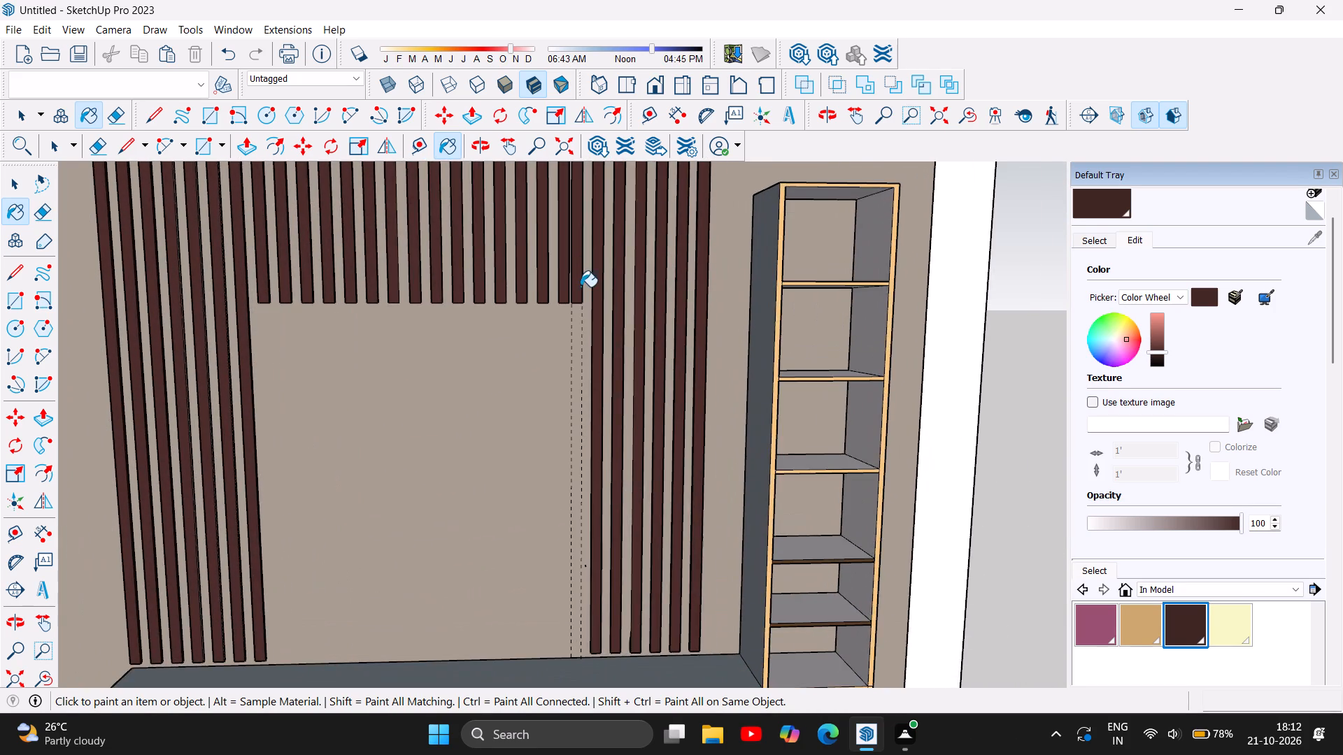
scroll(581, 287, "up", 7)
scroll(578, 345, "up", 3)
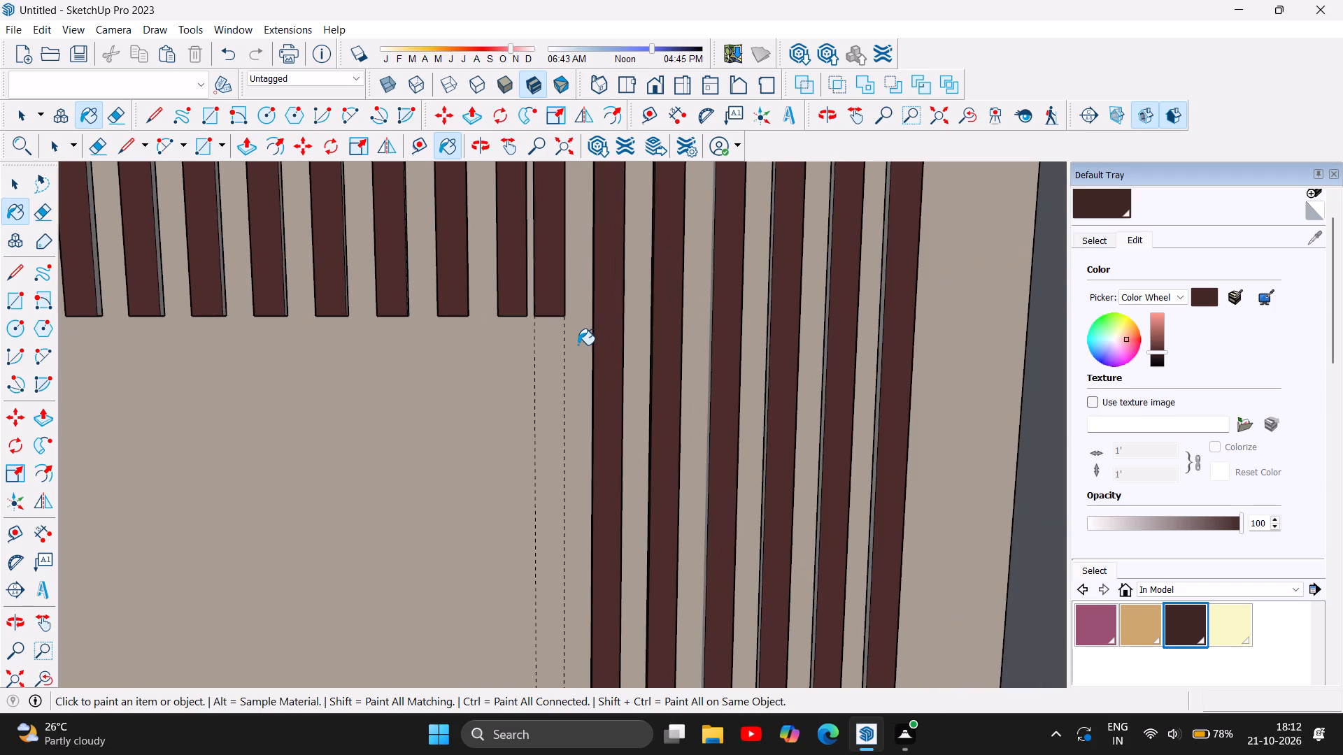
scroll(525, 384, "down", 5)
scroll(576, 340, "up", 4)
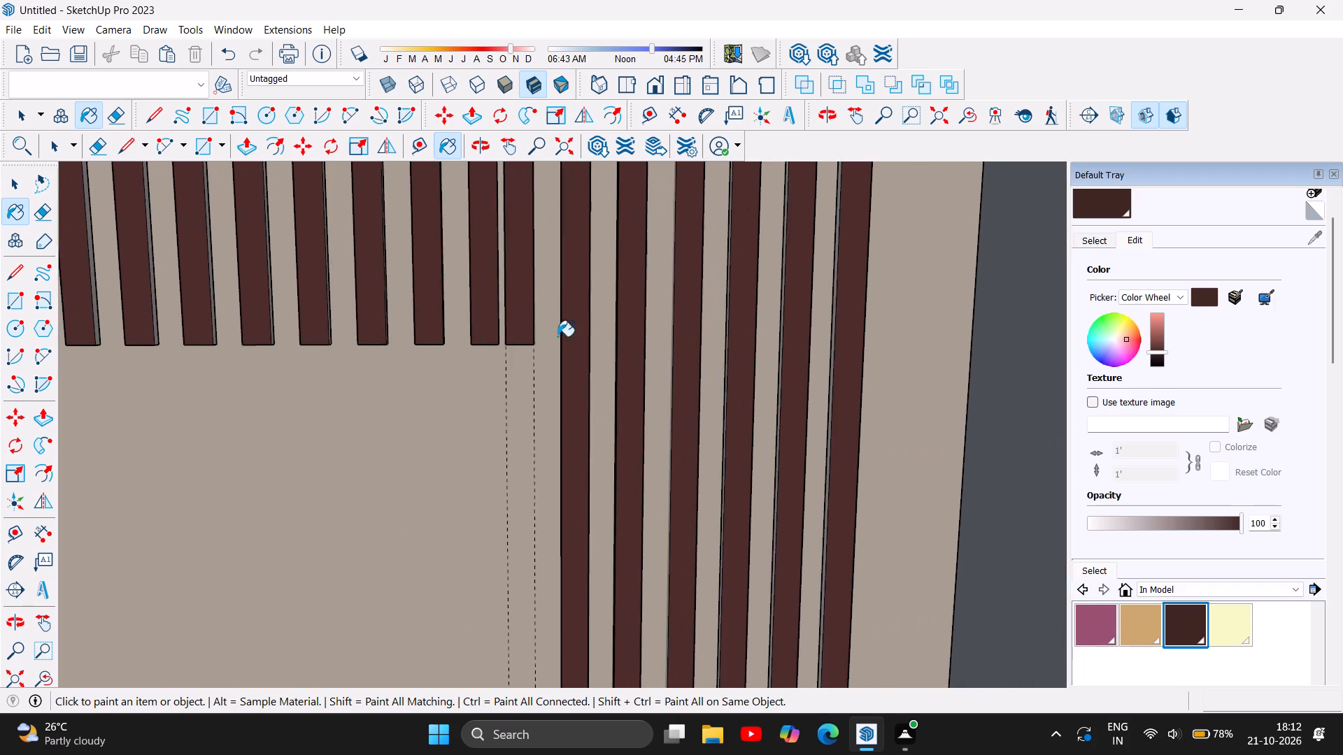
scroll(546, 333, "up", 4)
Undo the dark maroon-brown painting of all the slats, back to the unpainted last short slat.
key("ctrl+z")
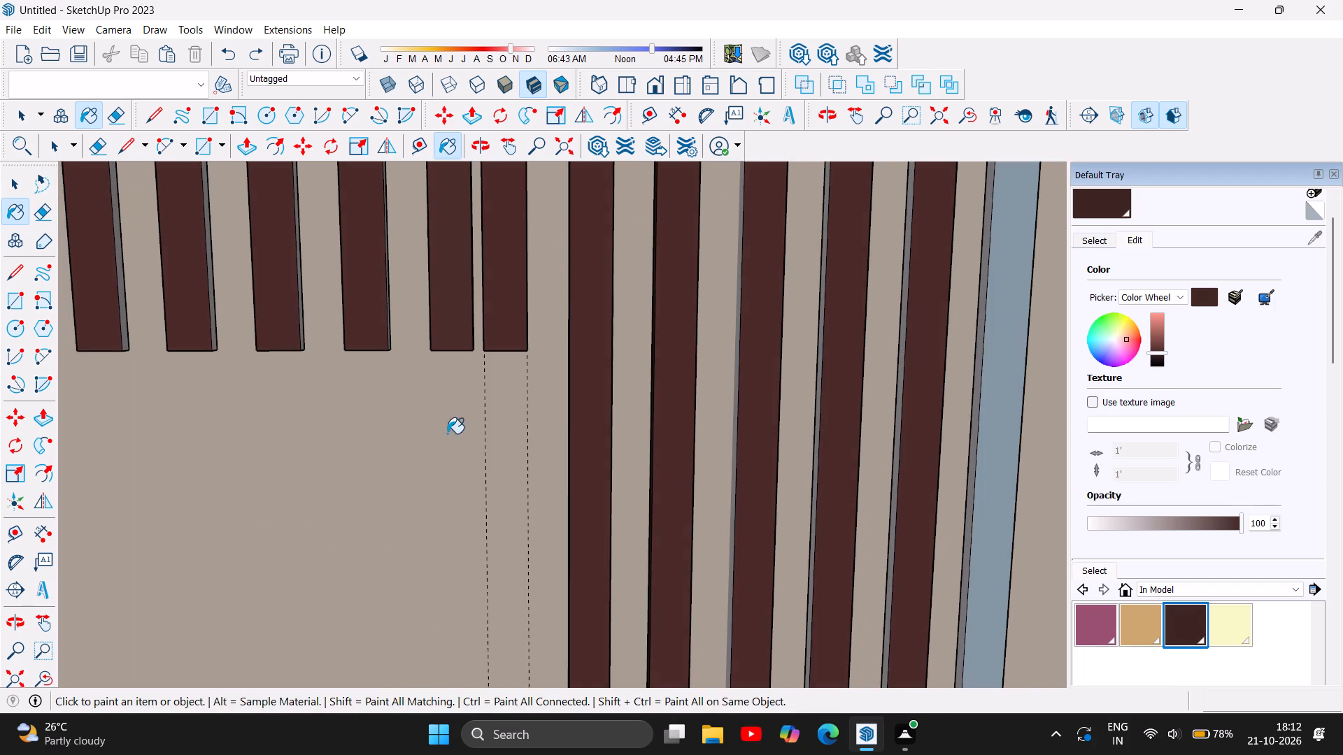
key("ctrl+z")
key("ctrl+z")
key("ctrl+z")
key("ctrl+z")
key("ctrl+z")
key("ctrl+z")
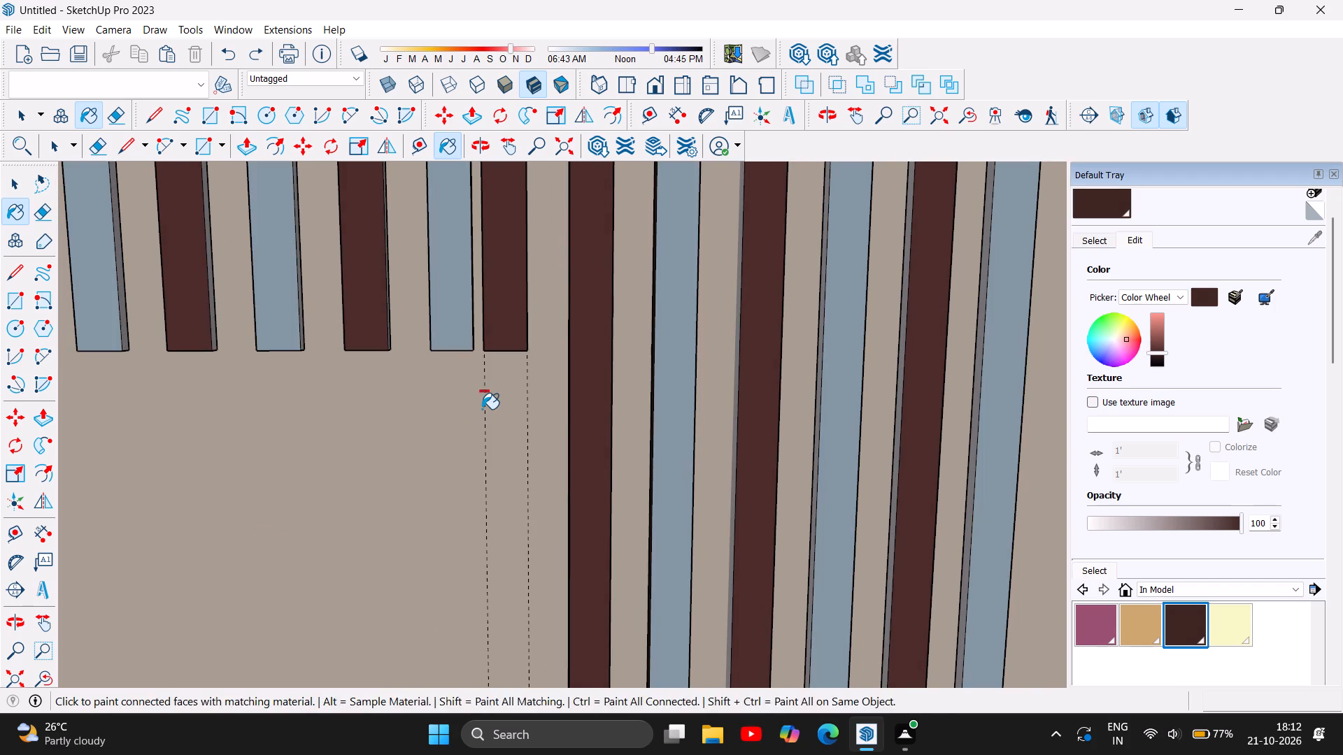
key("ctrl+z")
key("ctrl+z")
key("ctrl+z")
key("ctrl+z")
key("ctrl+z")
key("ctrl+z")
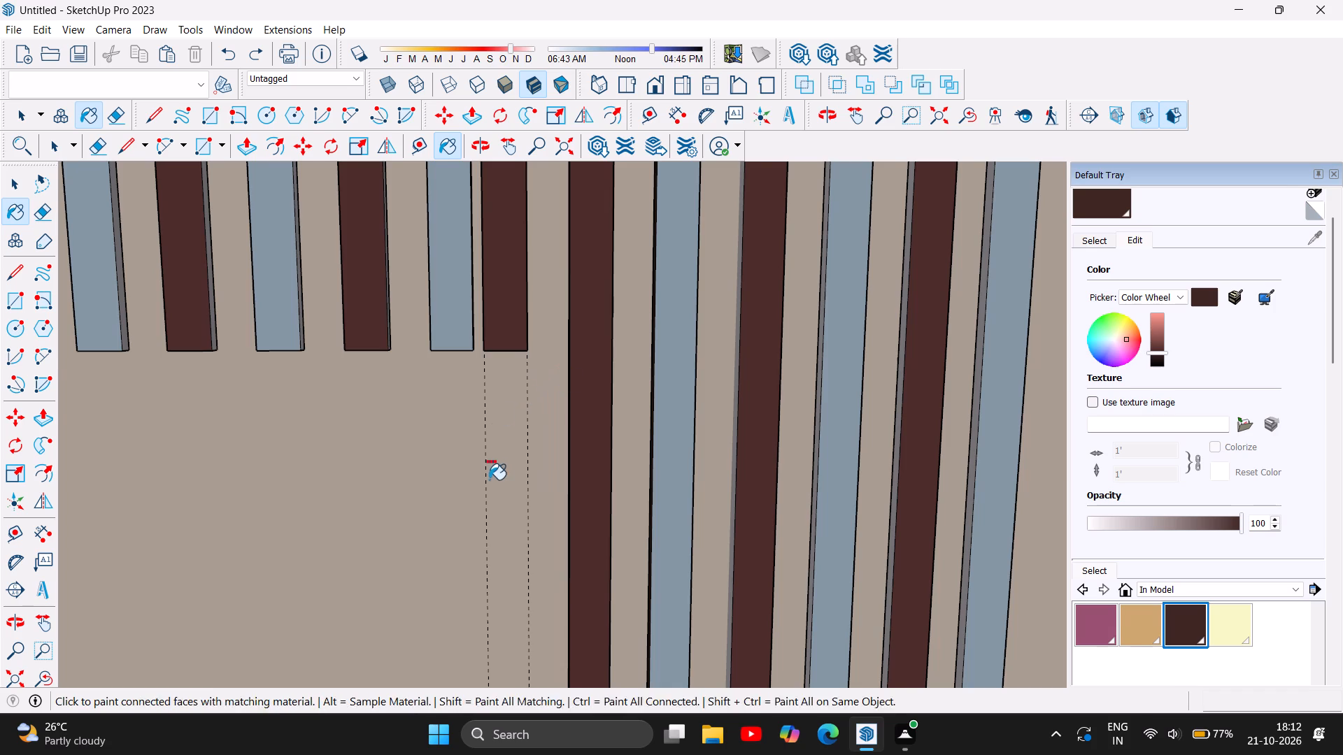
key("ctrl+z")
scroll(480, 524, "down", 4, "ctrl")
key("ctrl+z")
key("ctrl+z")
key("ctrl+z")
scroll(451, 555, "down", 11, "ctrl")
key("ctrl+z")
key("ctrl+z")
key("ctrl+z")
scroll(459, 243, "up", 2, "ctrl")
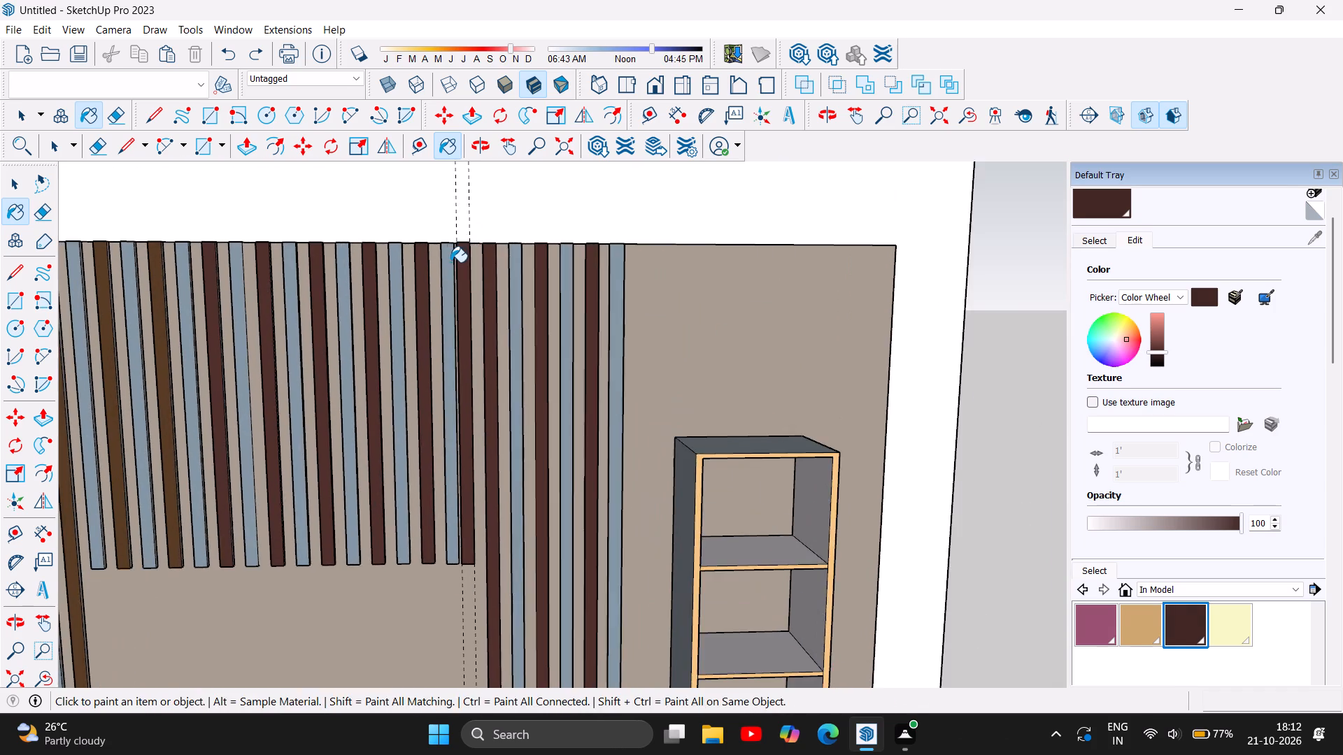
key("ctrl+z")
scroll(450, 264, "up", 5, "ctrl")
key("ctrl+z")
key("ctrl+z")
scroll(481, 233, "up", 4, "ctrl")
key("ctrl+z")
key("ctrl+z")
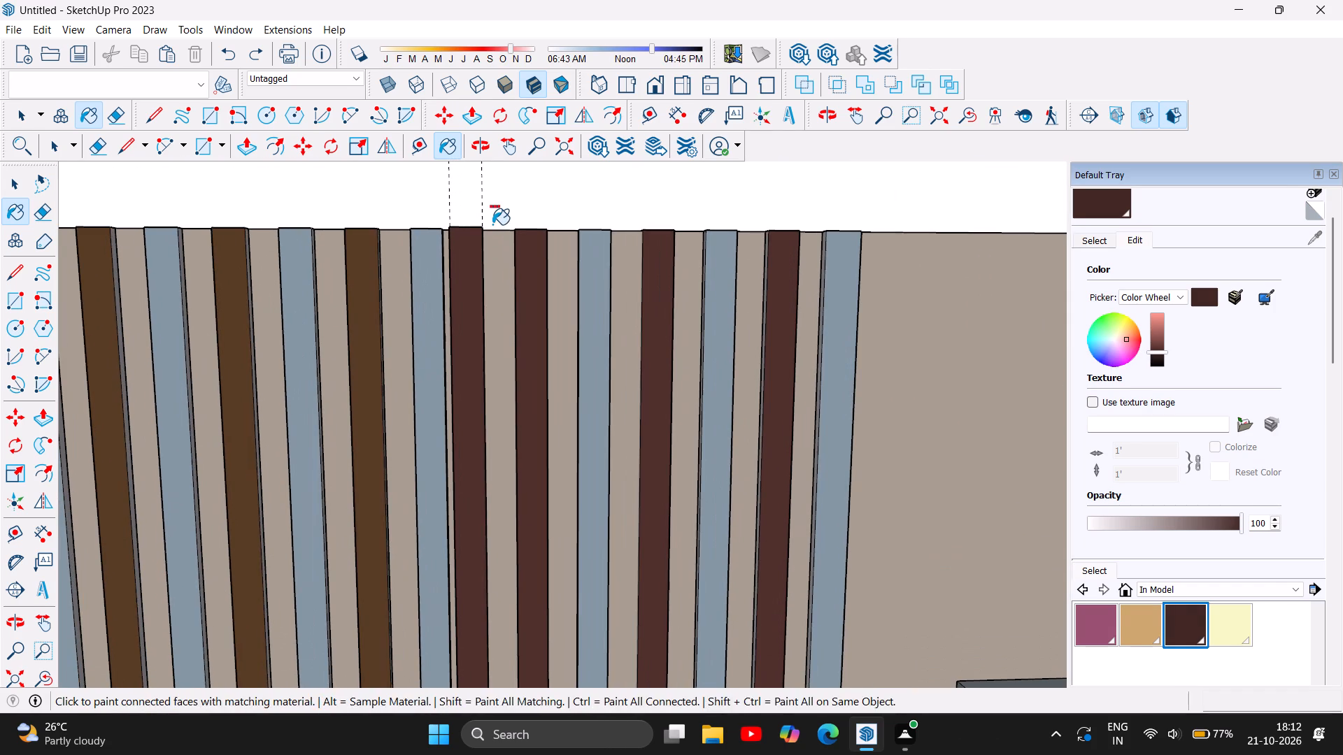
key("ctrl+z")
key("ctrl+z")
key("ctrl+z")
key("ctrl+z")
key("ctrl+z")
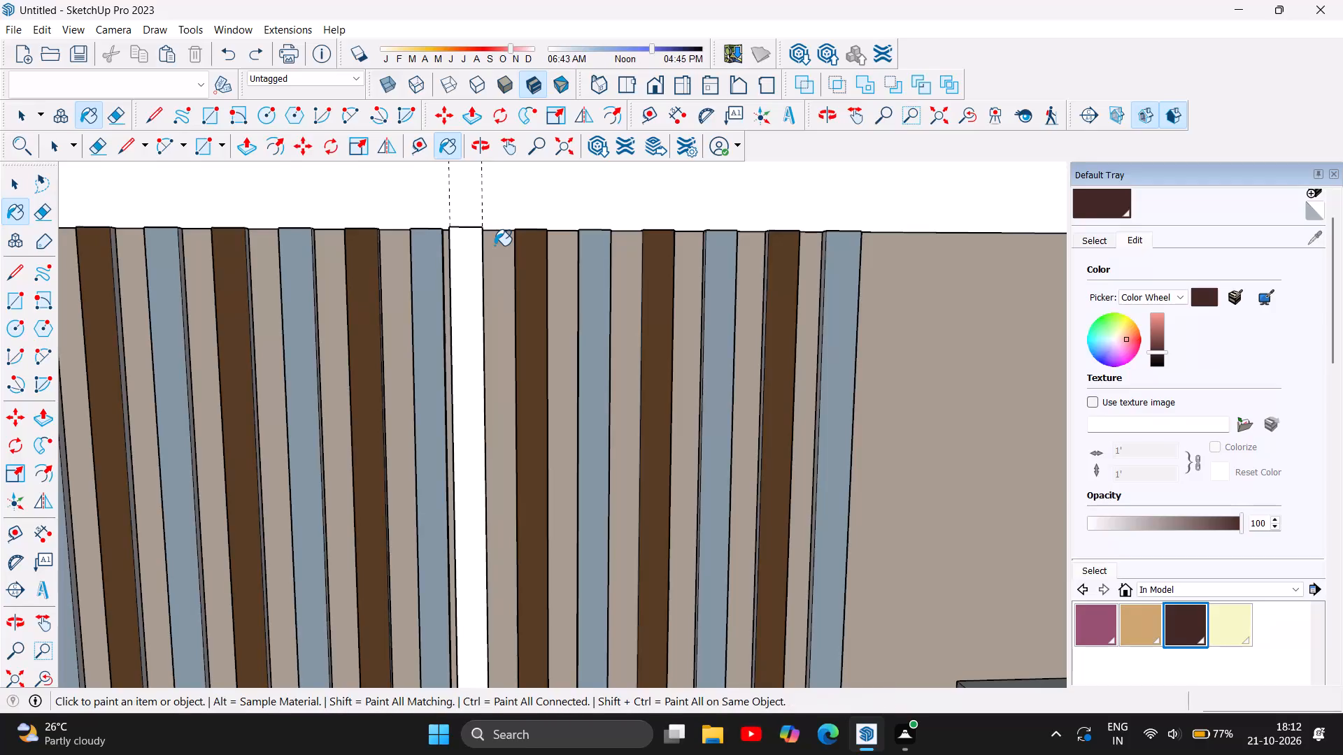
Undo the last short slat on the shelf-unit side of the TV opening together with its outline and two guide lines.
scroll(478, 262, "down", 9)
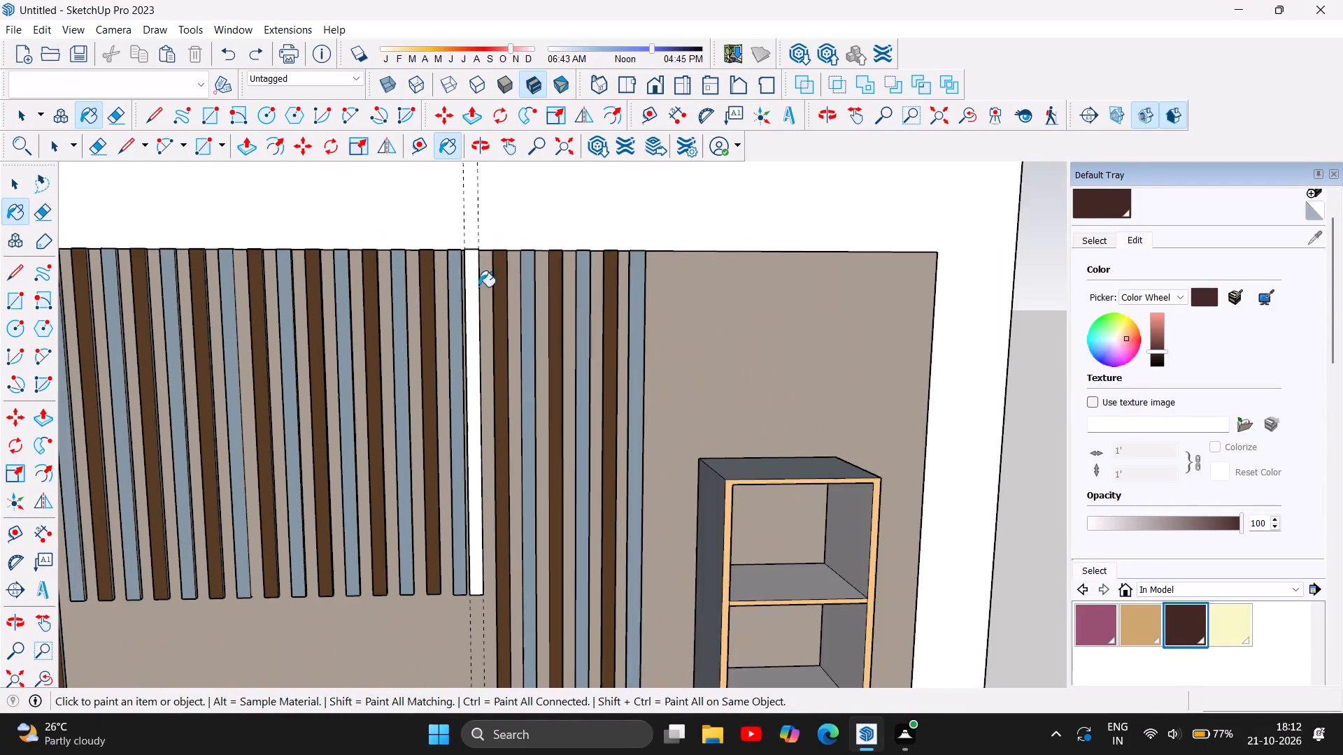
scroll(457, 456, "up", 6)
key("ctrl+z")
key("ctrl+z")
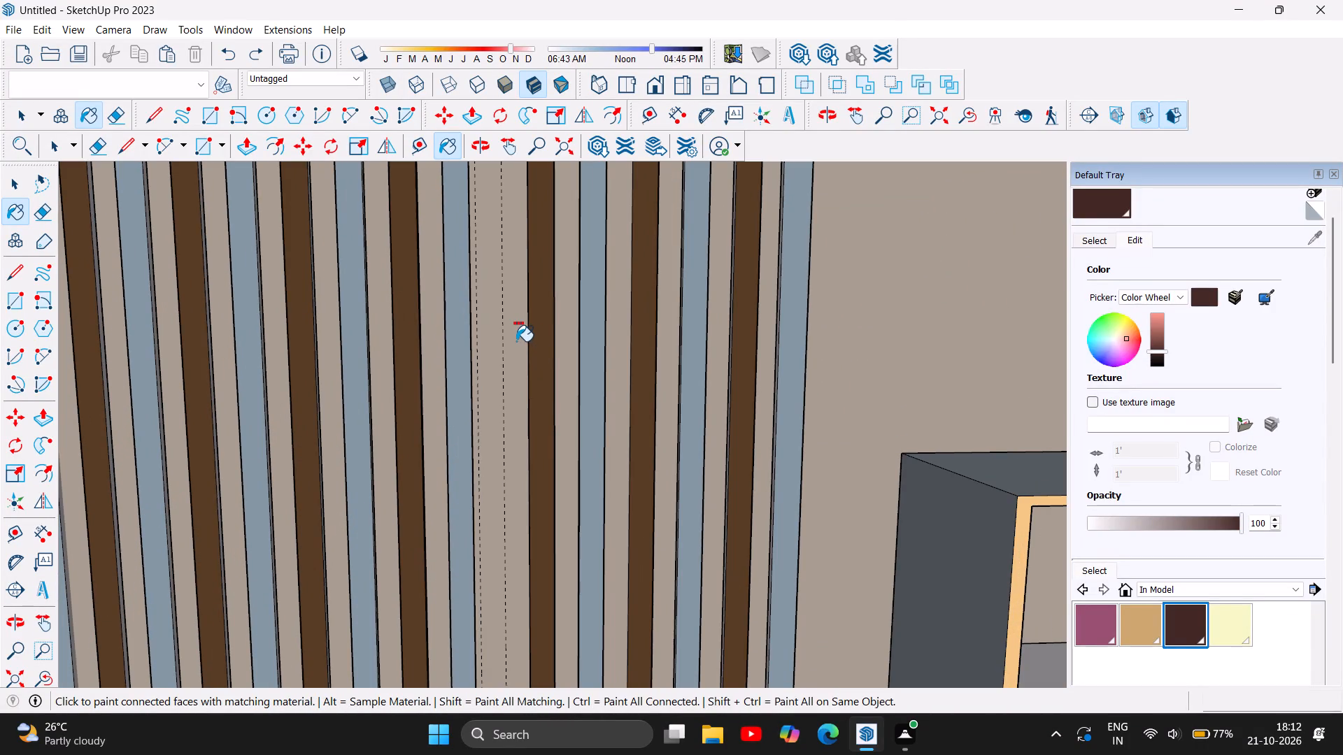
scroll(483, 315, "down", 5)
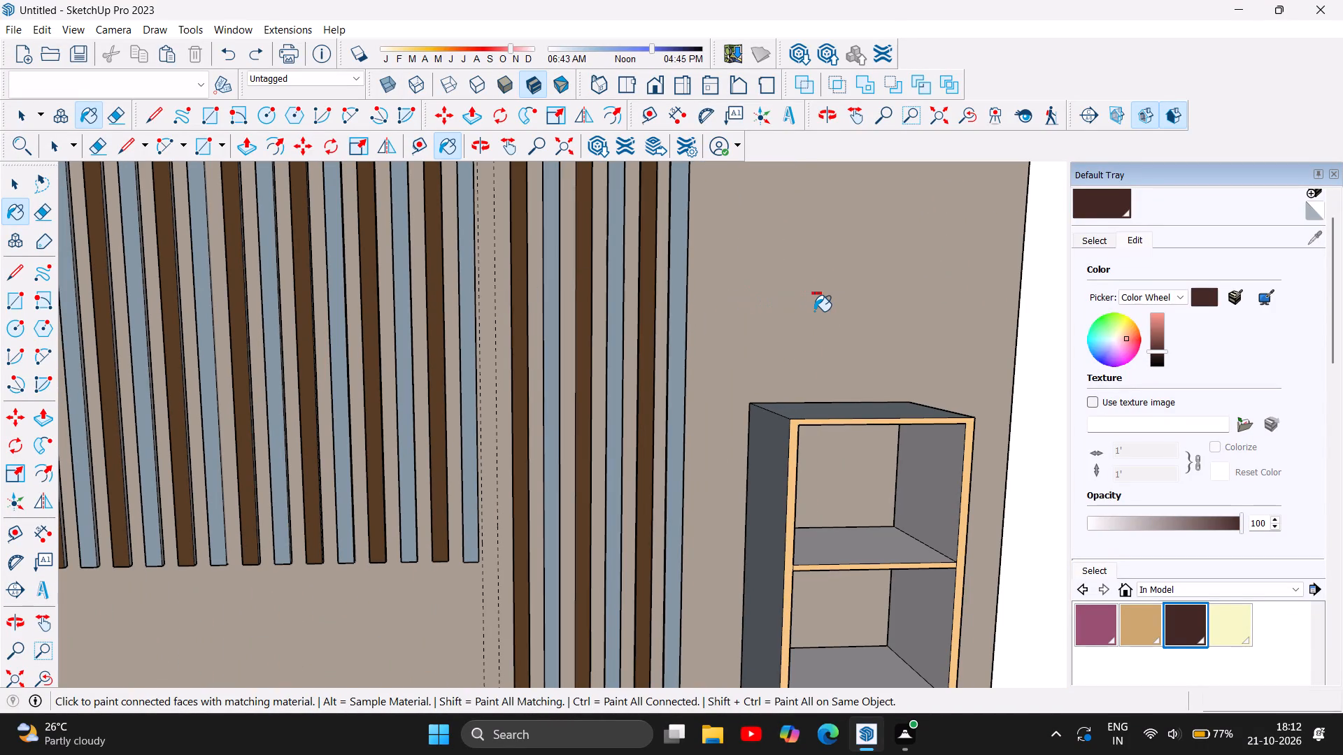
key("ctrl+z")
key("ctrl+z")
key("ctrl+z")
key("ctrl+z")
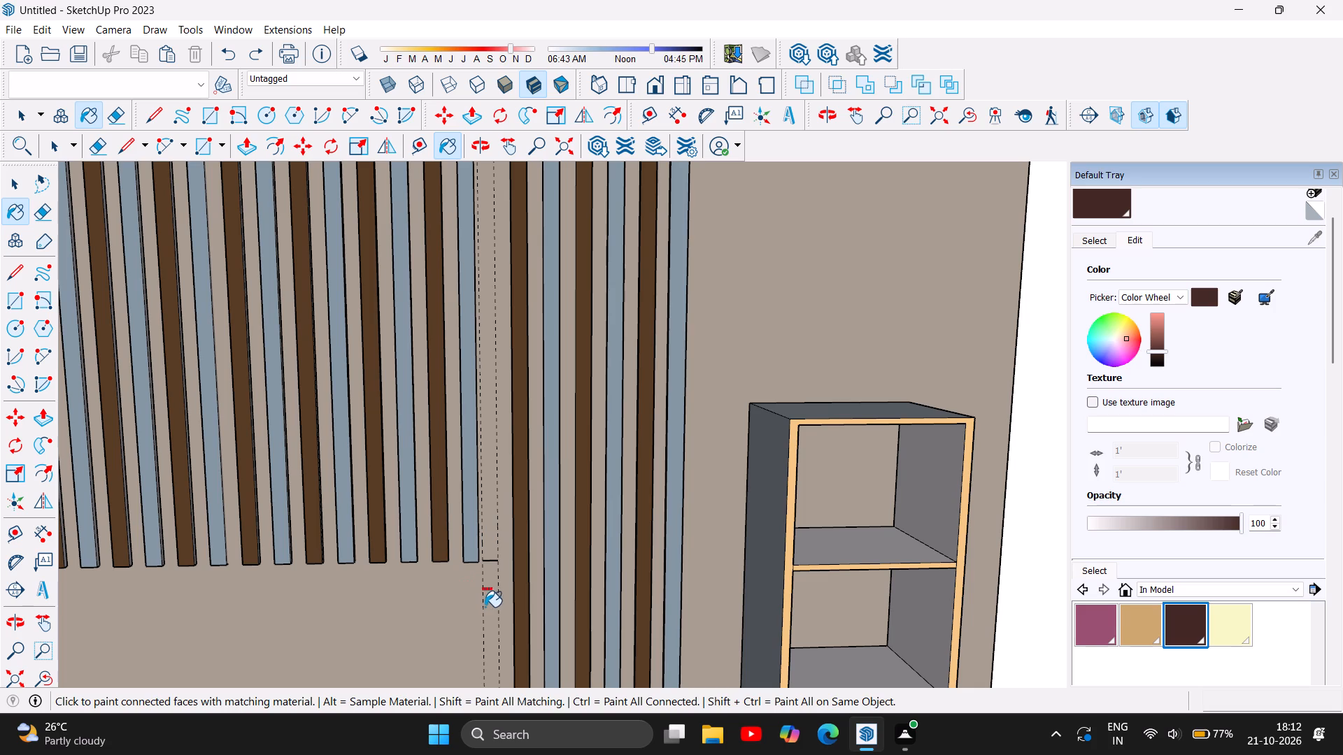
key("ctrl+z")
key("ctrl+z")
key("ctrl+z")
key("ctrl+z")
key("ctrl+z")
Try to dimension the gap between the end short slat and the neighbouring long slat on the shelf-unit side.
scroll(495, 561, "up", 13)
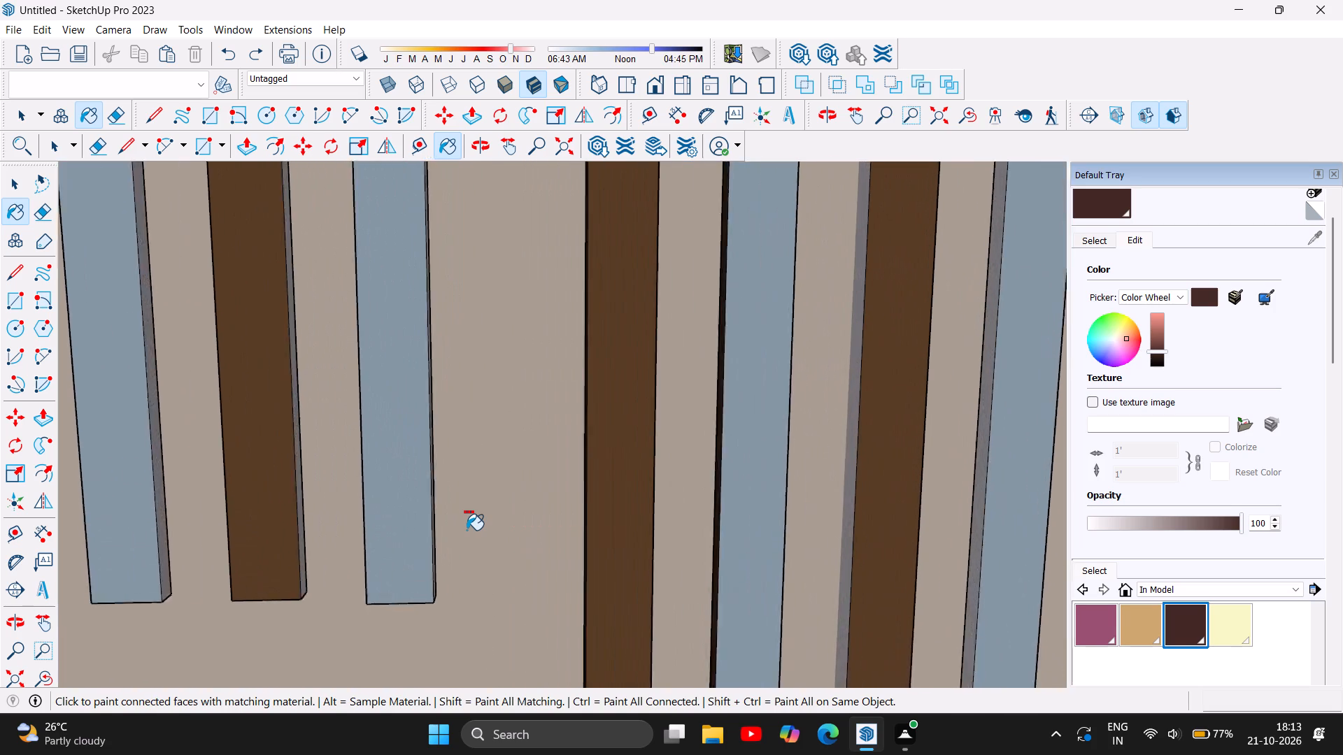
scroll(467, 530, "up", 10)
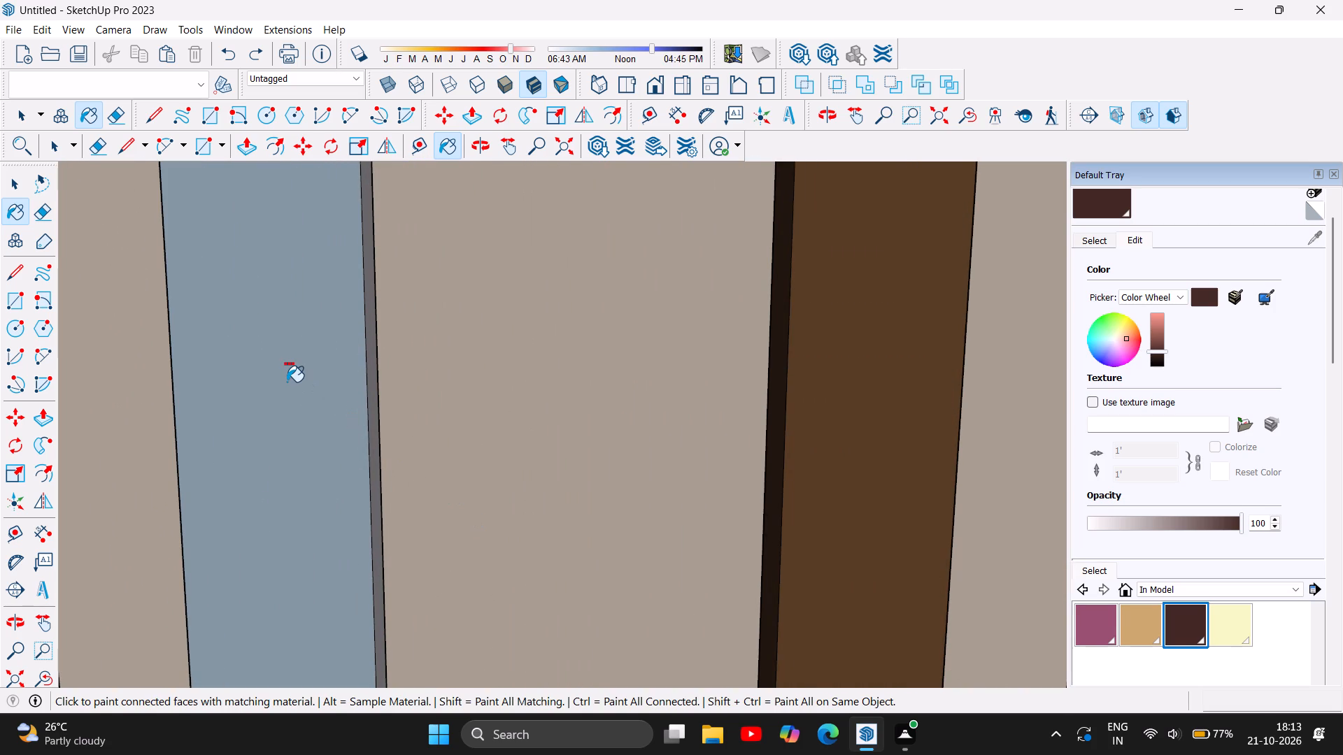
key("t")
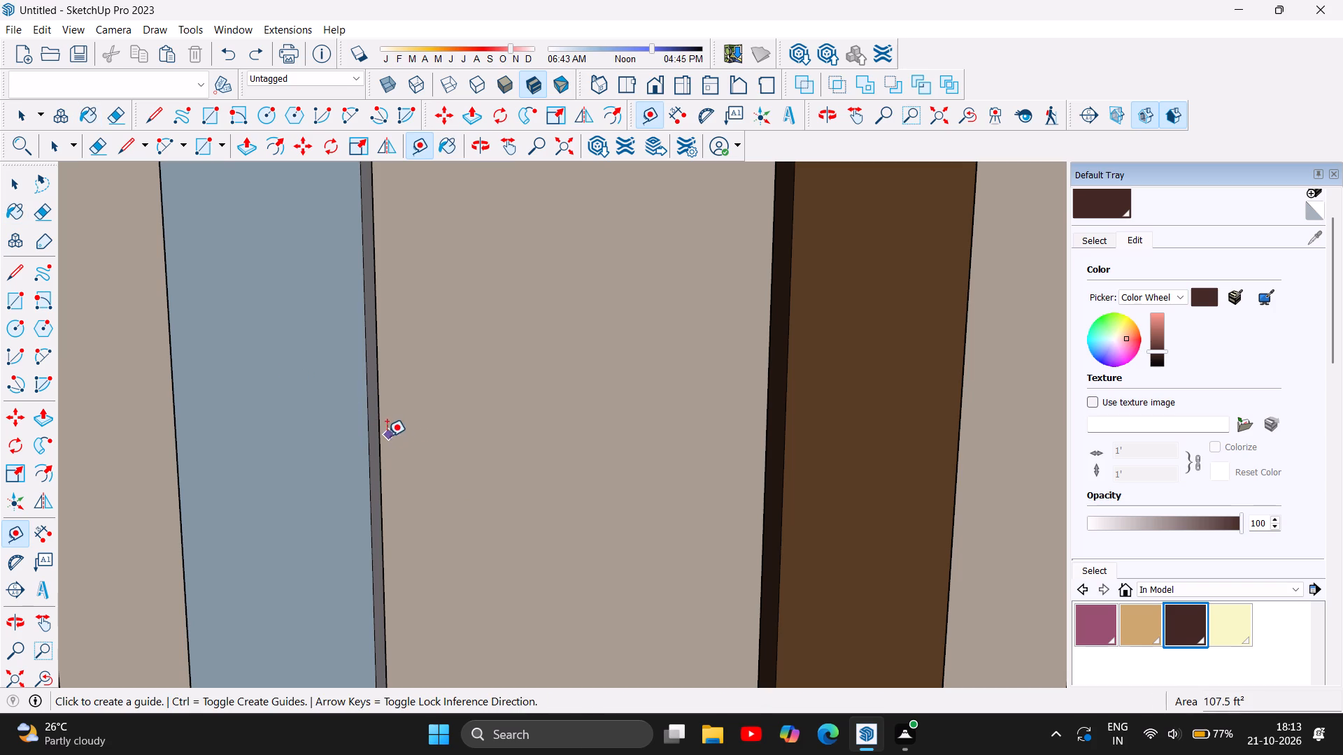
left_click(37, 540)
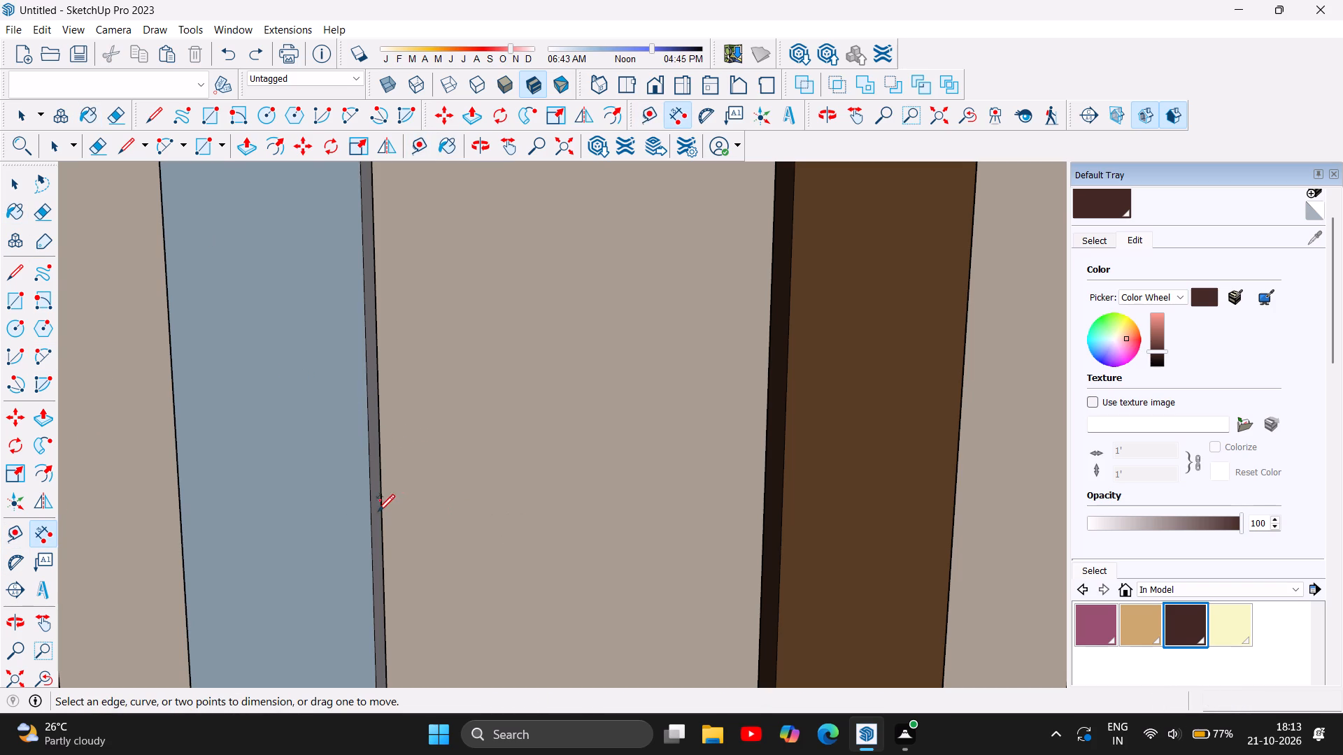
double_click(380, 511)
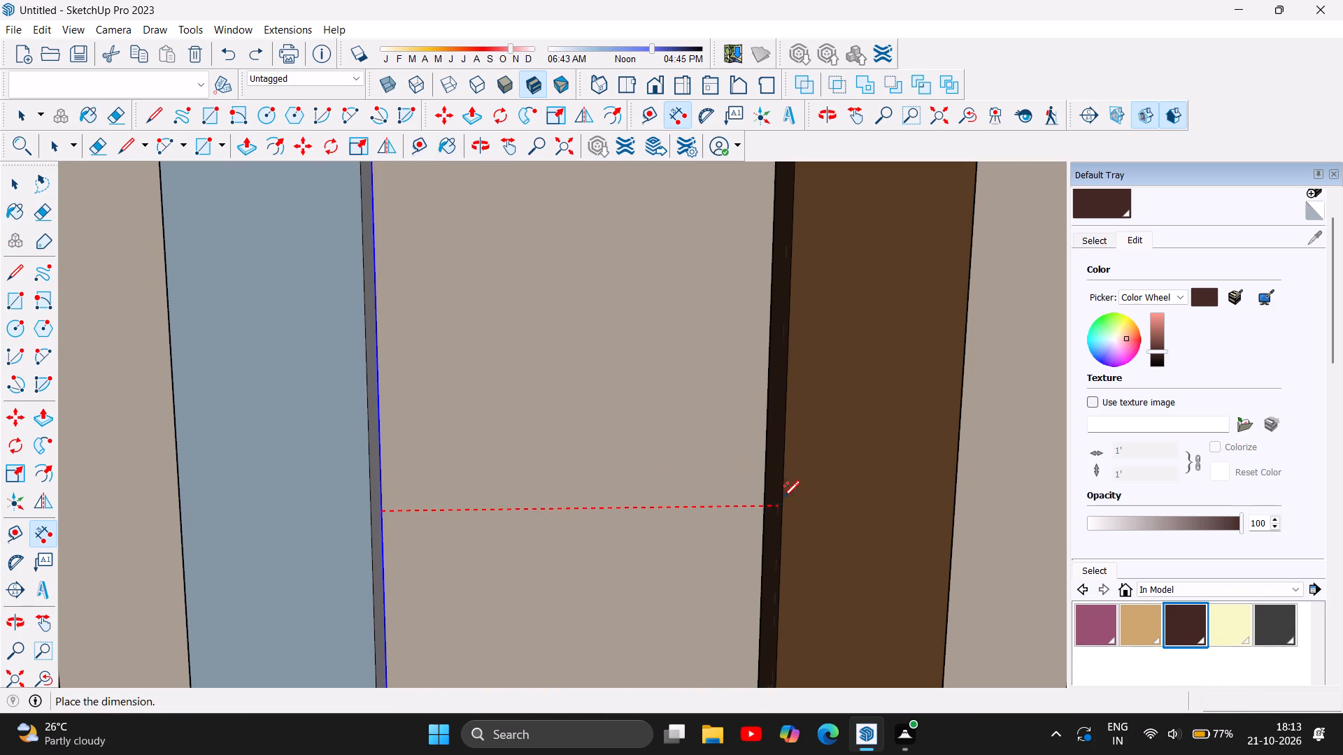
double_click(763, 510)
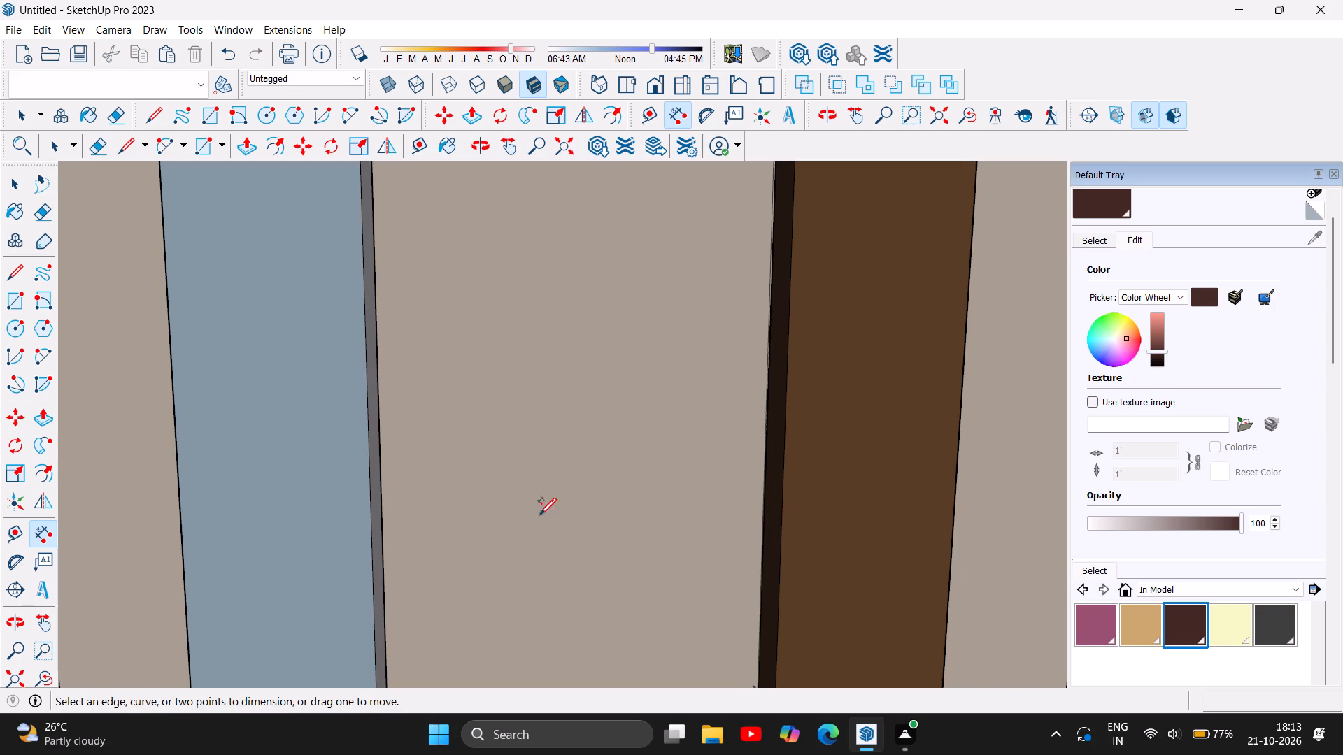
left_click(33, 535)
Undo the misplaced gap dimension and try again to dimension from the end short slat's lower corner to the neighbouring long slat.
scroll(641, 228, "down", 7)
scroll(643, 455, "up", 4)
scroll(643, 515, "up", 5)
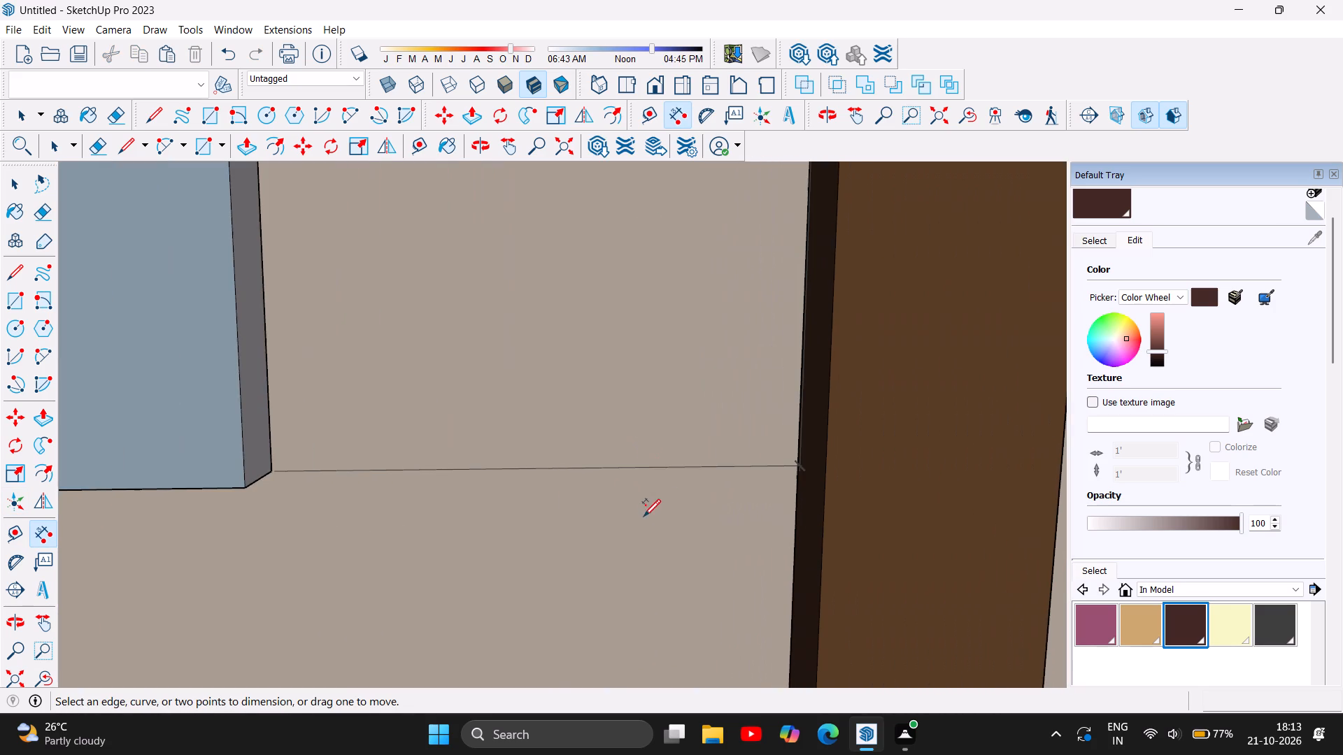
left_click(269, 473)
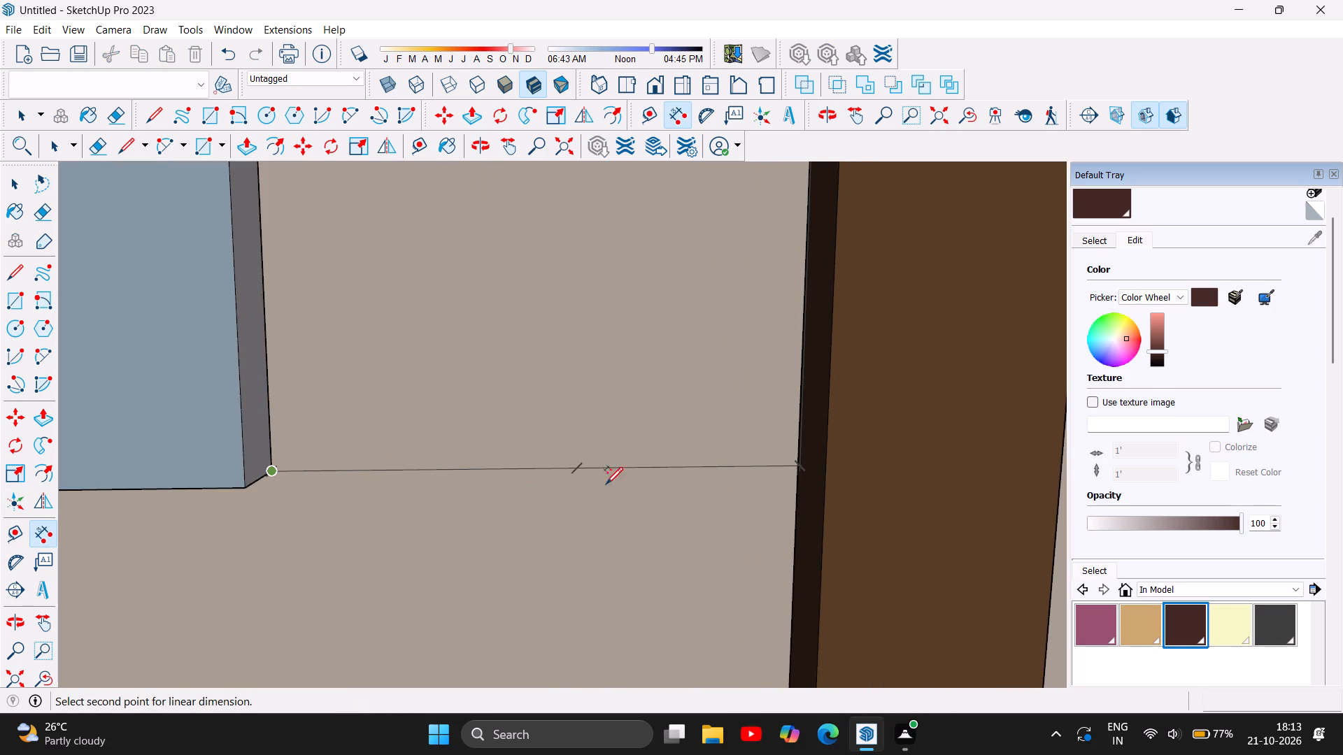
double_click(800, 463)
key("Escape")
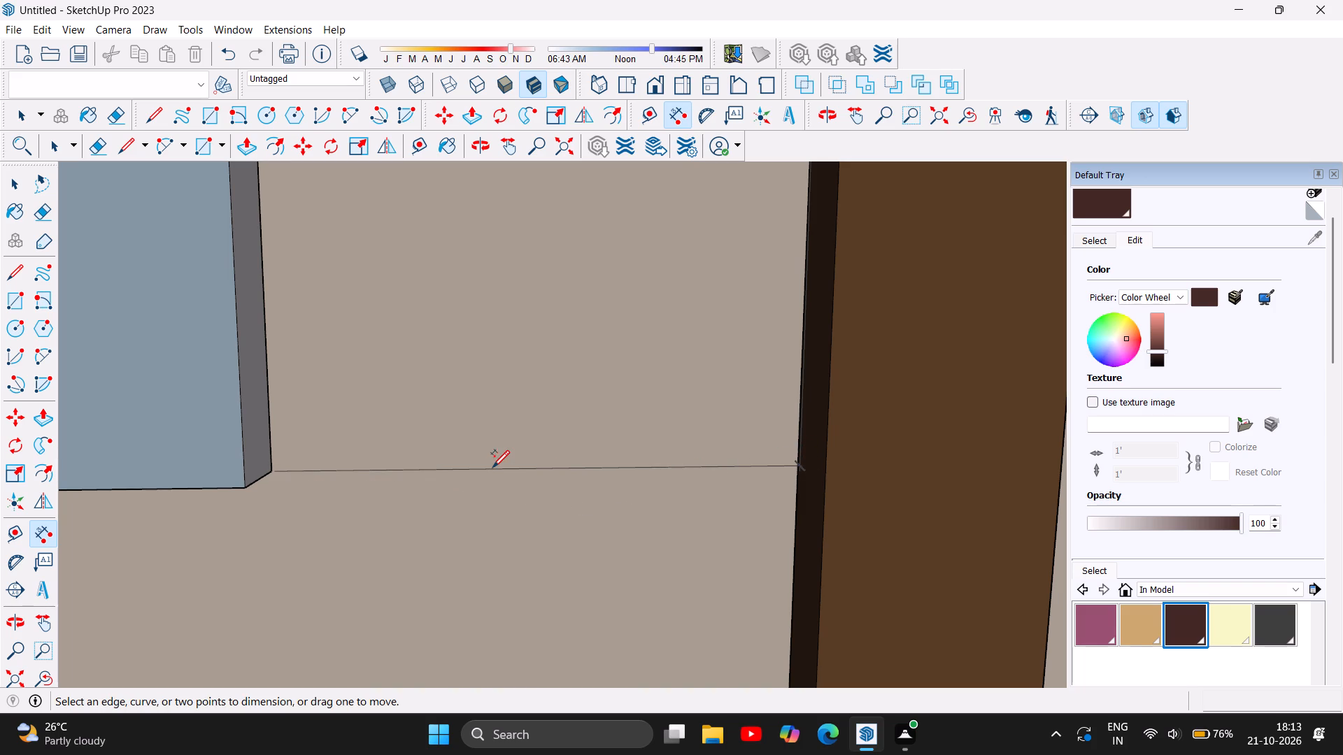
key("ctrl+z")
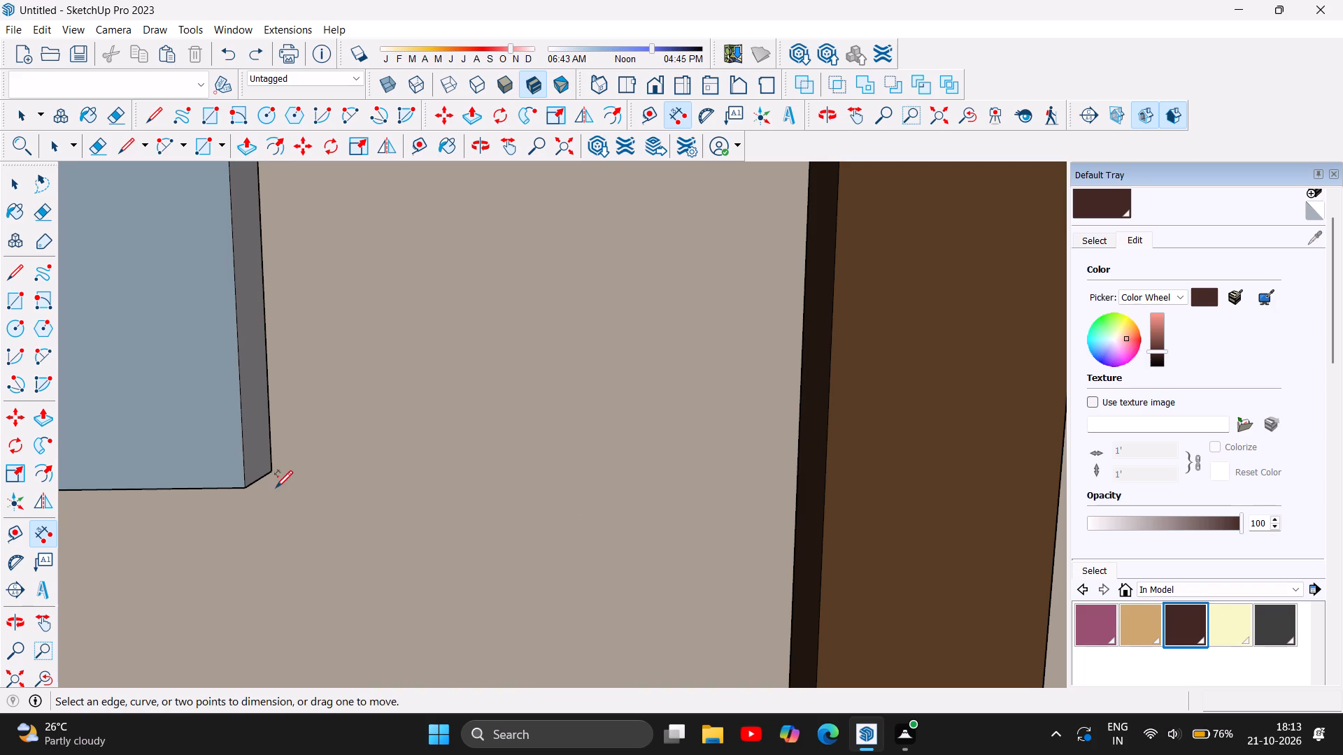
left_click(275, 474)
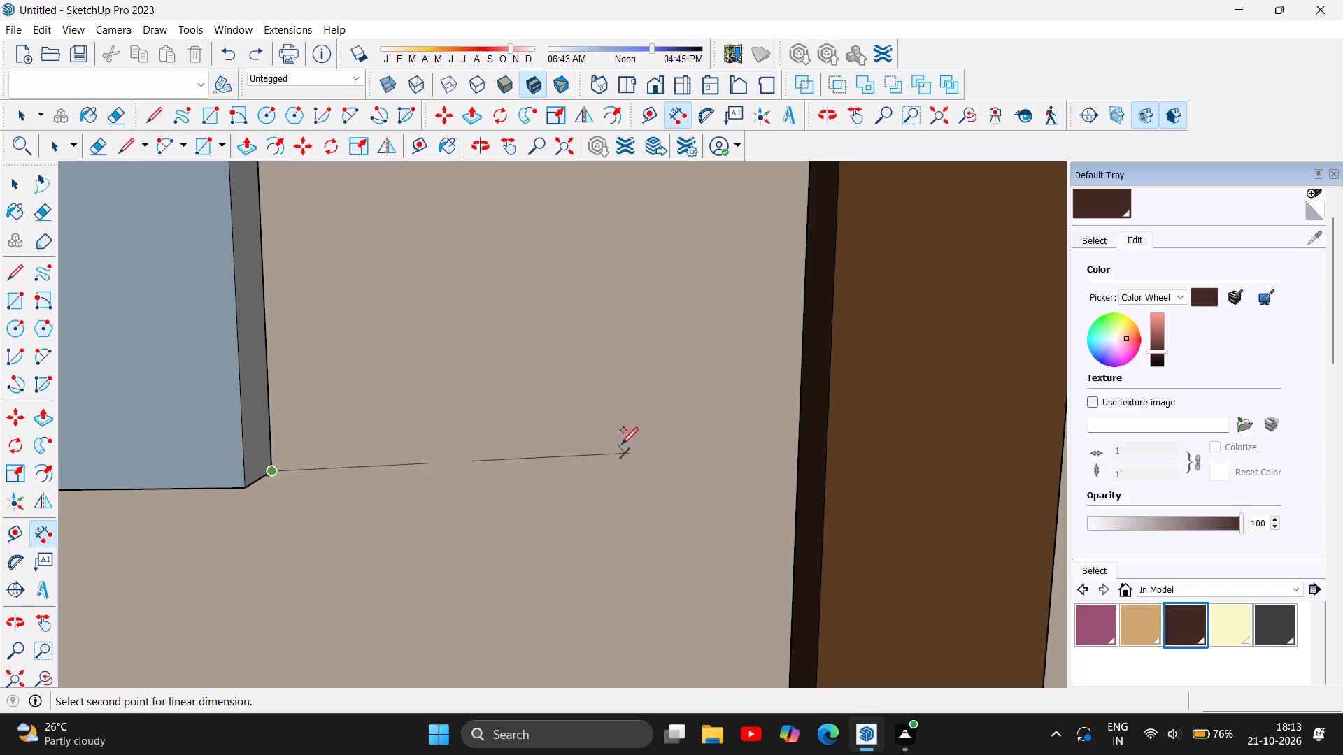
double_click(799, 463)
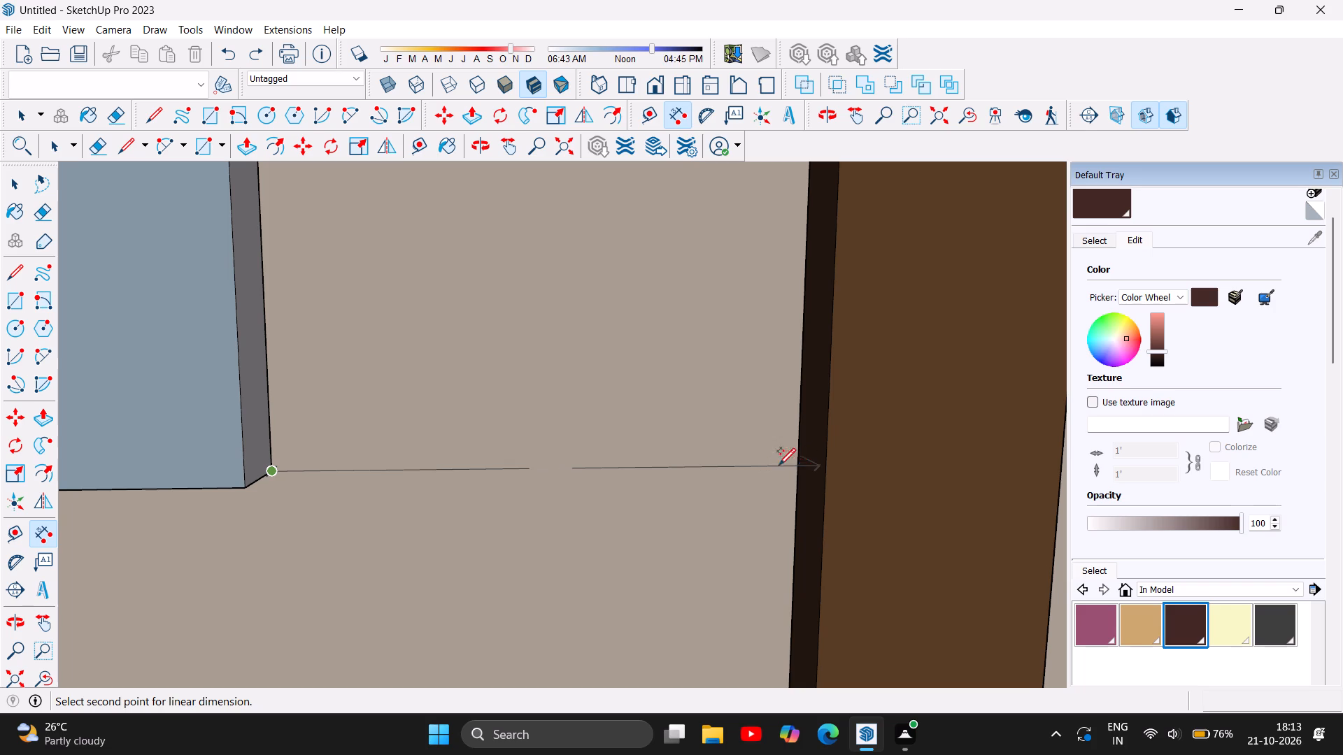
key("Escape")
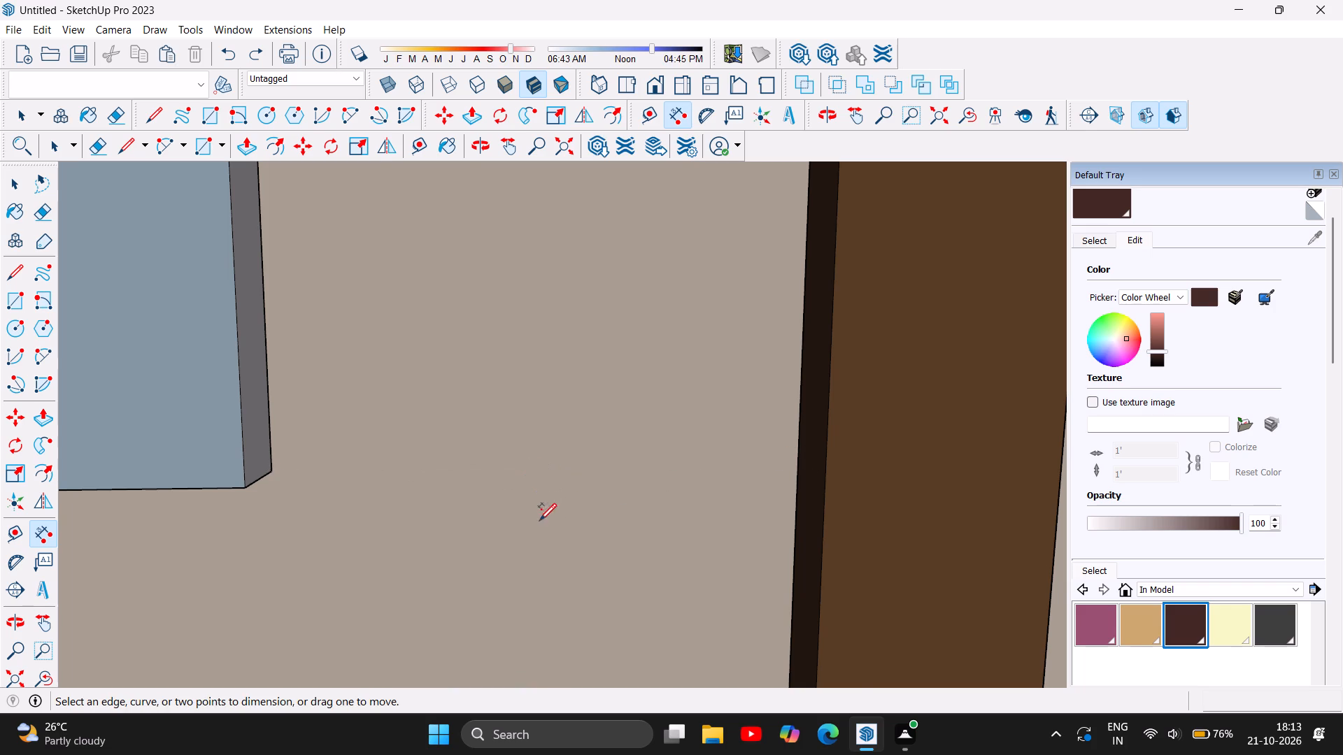
Place a vertical guide 1 inch from the end short slat's wall-side edge, towards the neighbouring long slat.
scroll(529, 528, "down", 6)
scroll(529, 530, "down", 20)
scroll(529, 530, "down", 9)
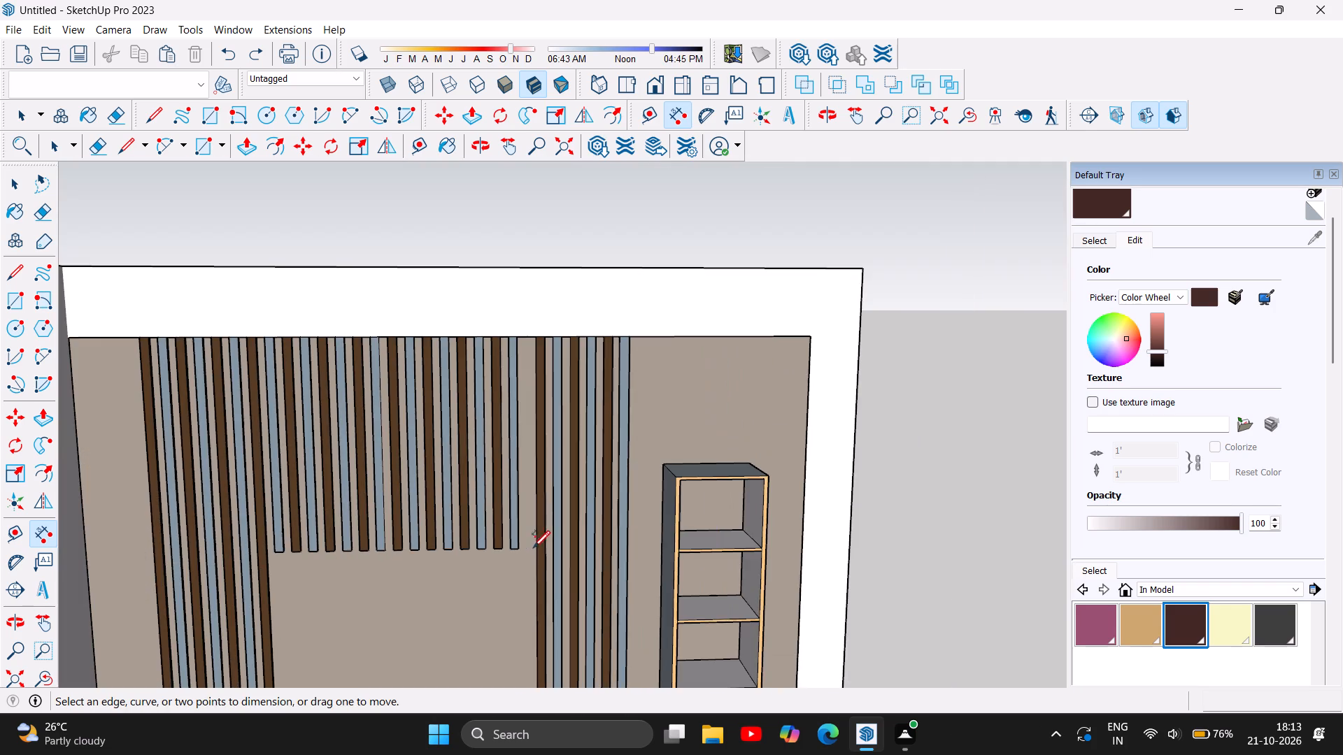
scroll(519, 386, "up", 5)
scroll(518, 582, "up", 6)
scroll(513, 236, "down", 5)
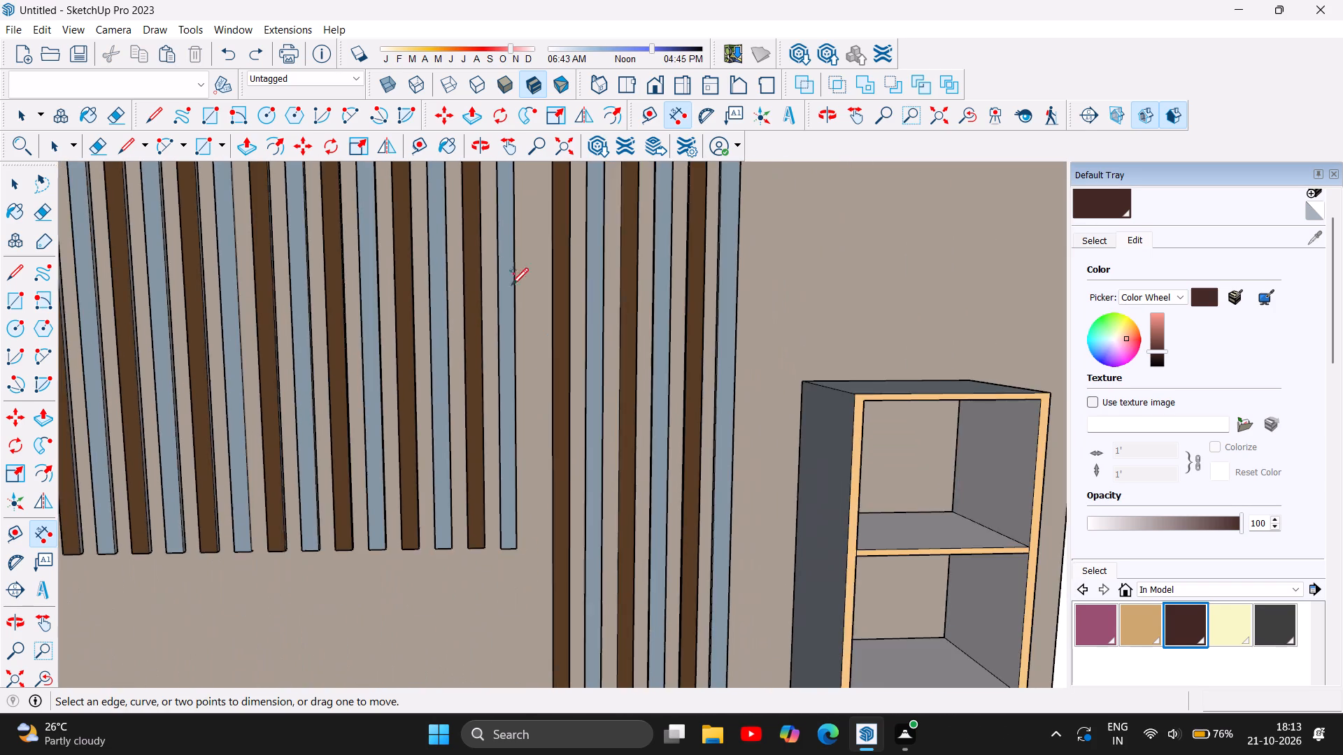
scroll(532, 684, "up", 6)
scroll(552, 459, "up", 15)
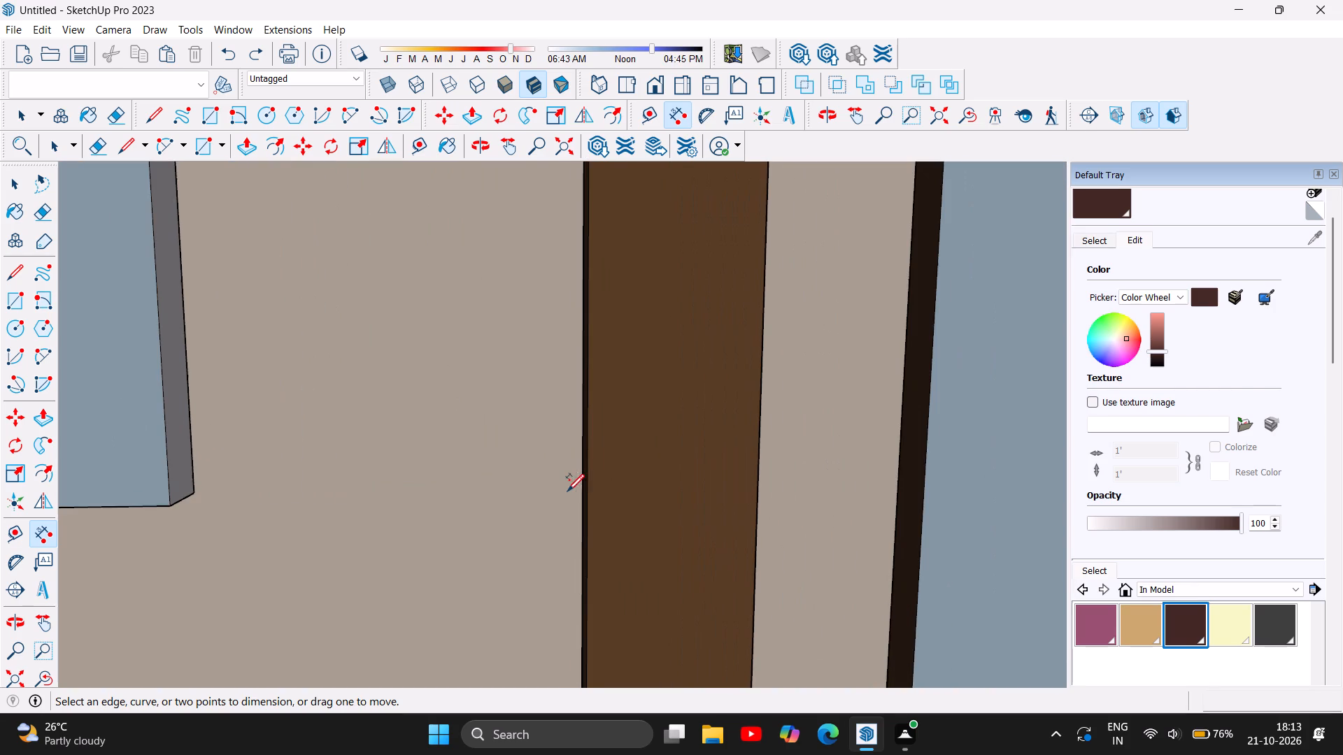
scroll(567, 490, "up", 1)
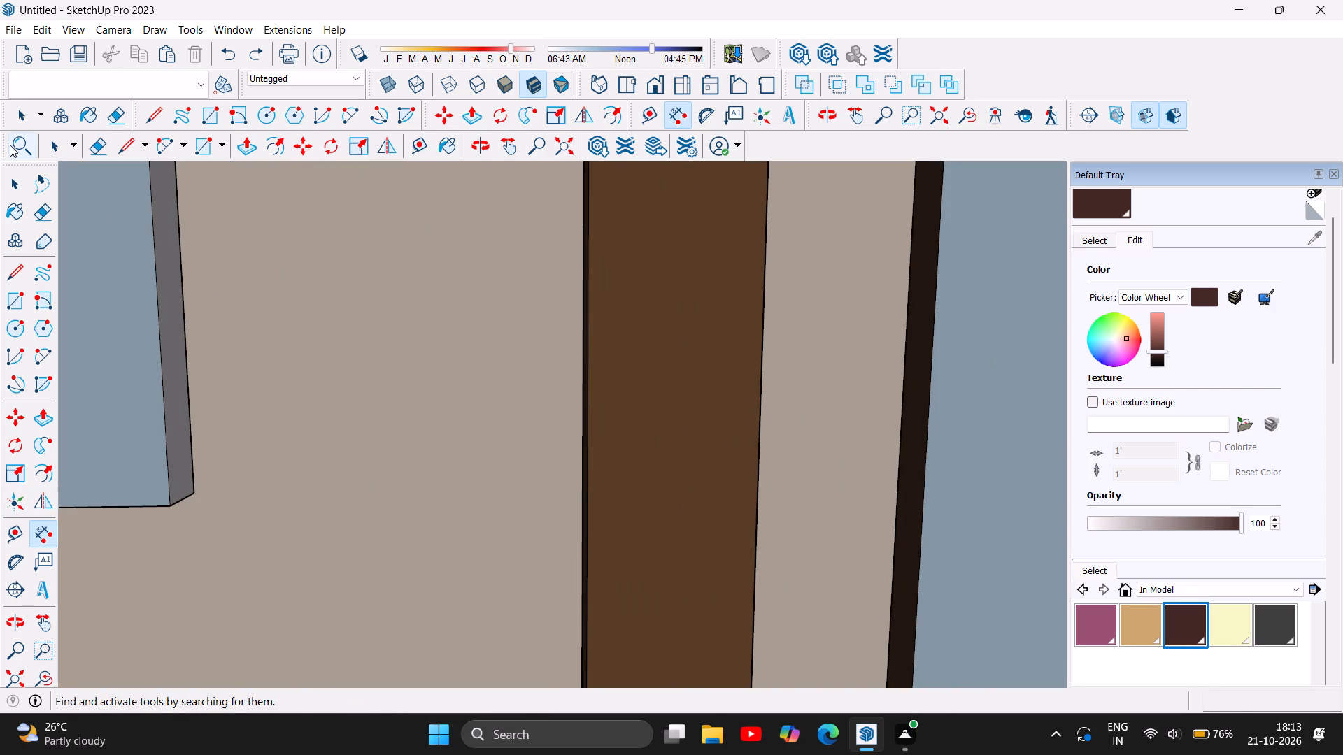
key("t")
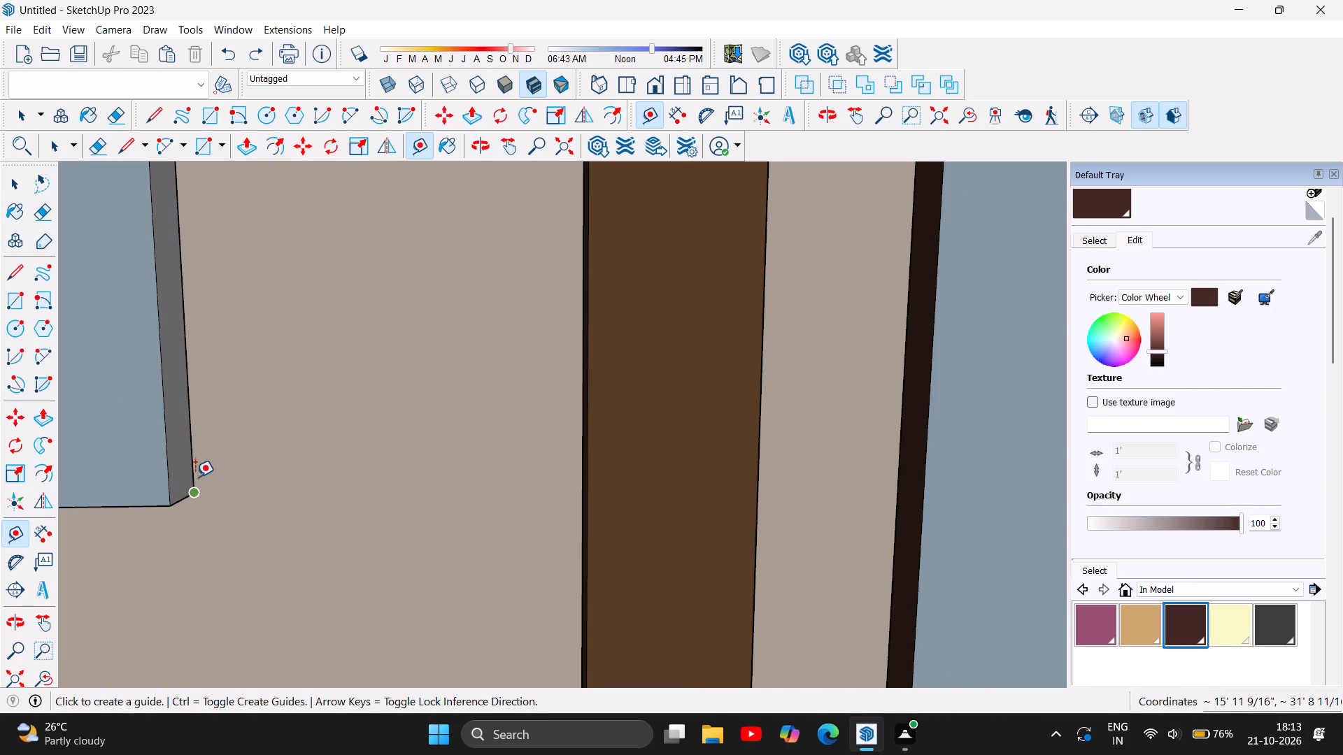
left_click(190, 471)
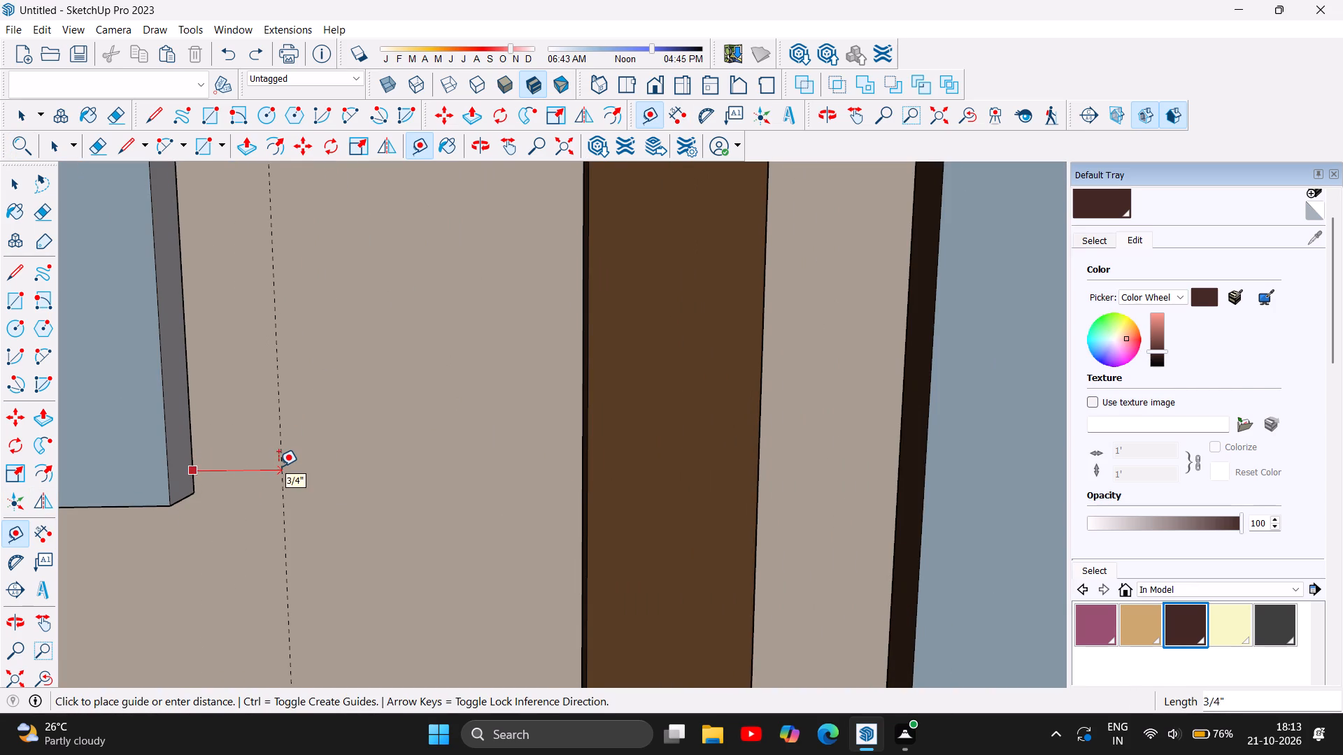
key("1")
key("Return")
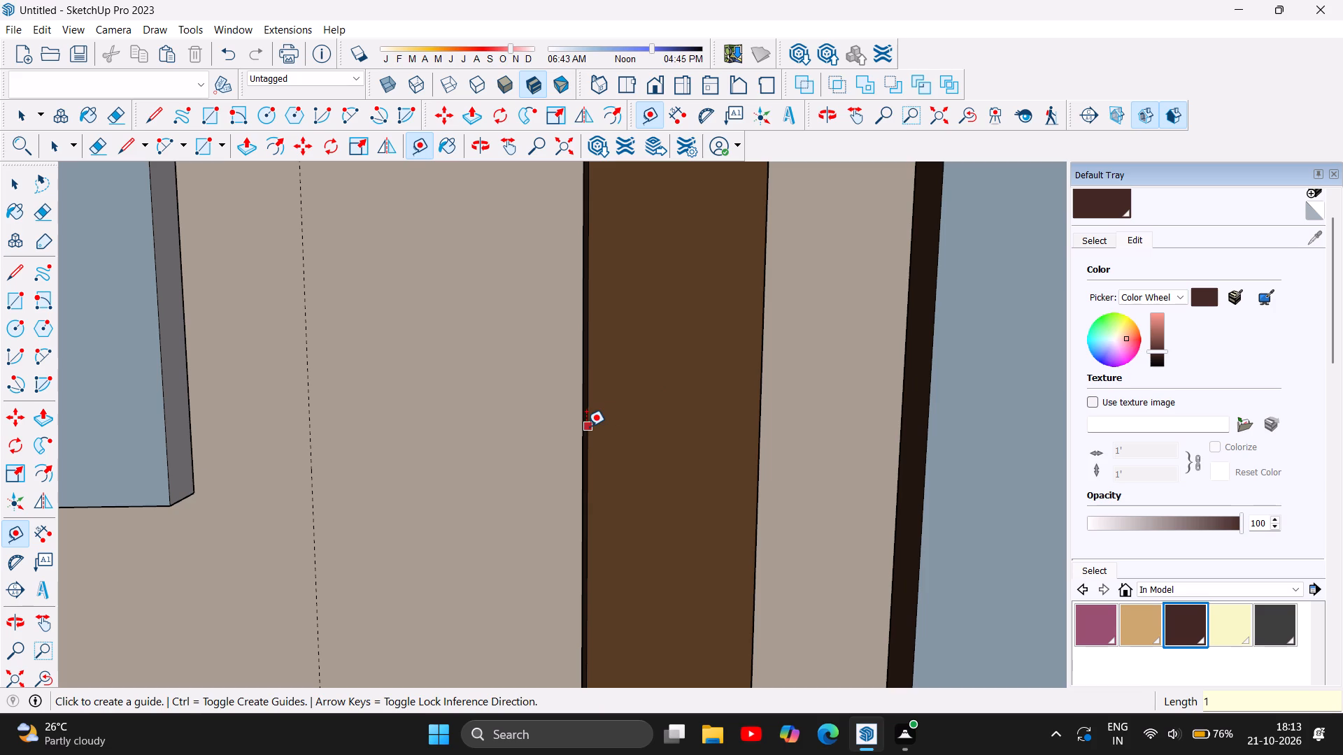
Place a vertical guide 1 inch from the neighbouring long slat's edge, towards the end short slat.
scroll(577, 429, "up", 5)
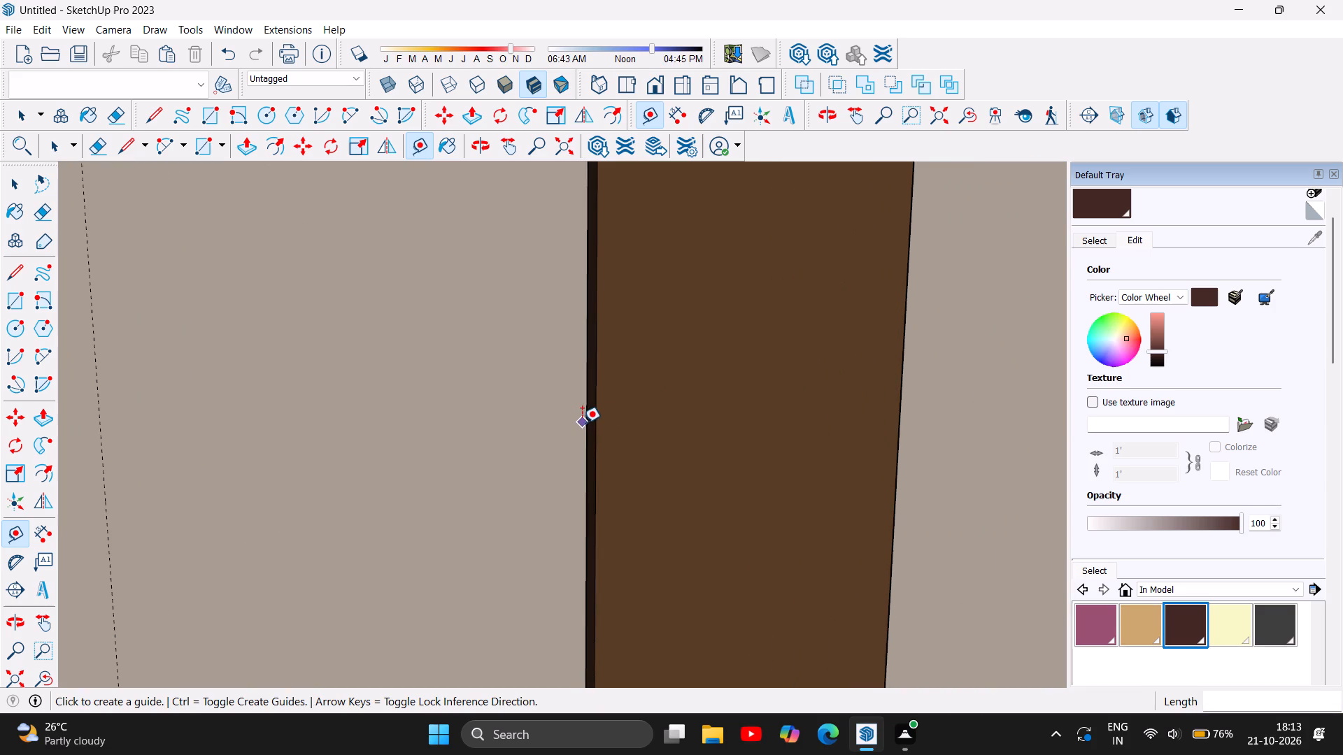
double_click(583, 422)
double_click(587, 396)
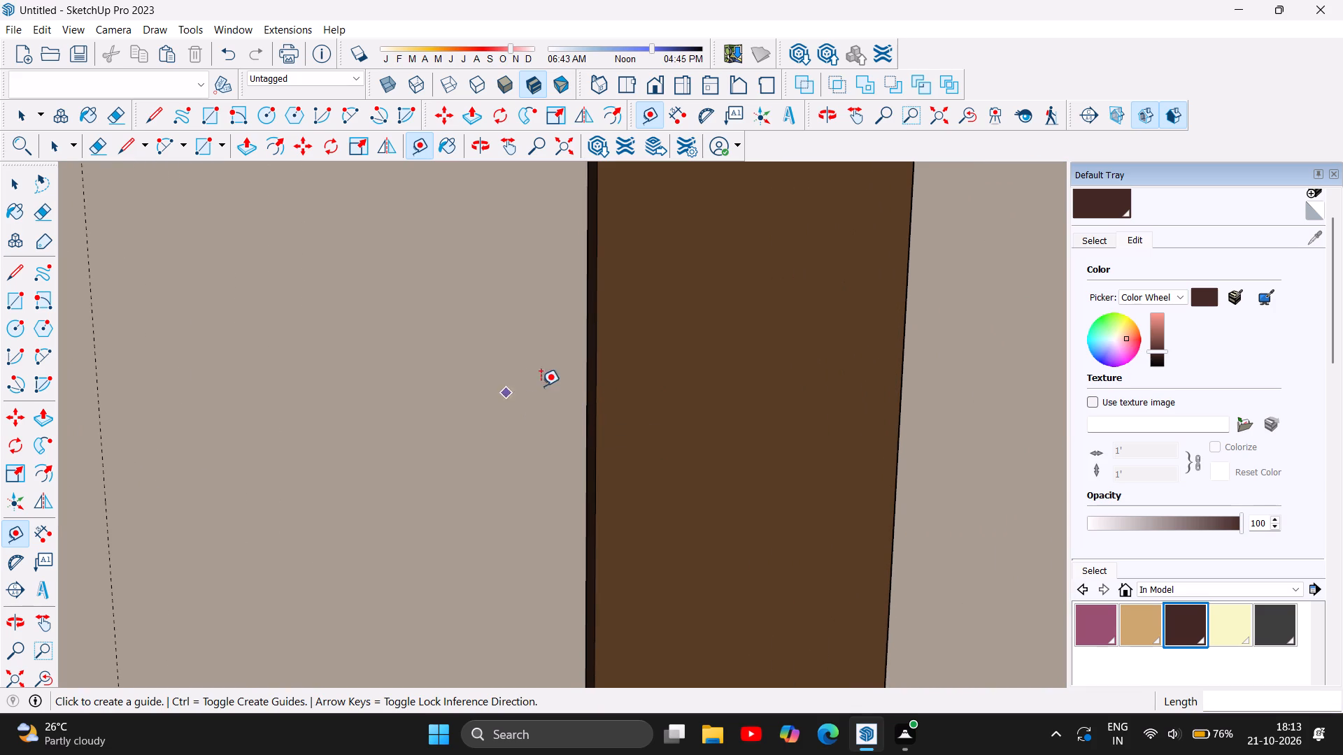
left_click_drag(583, 375, 576, 375)
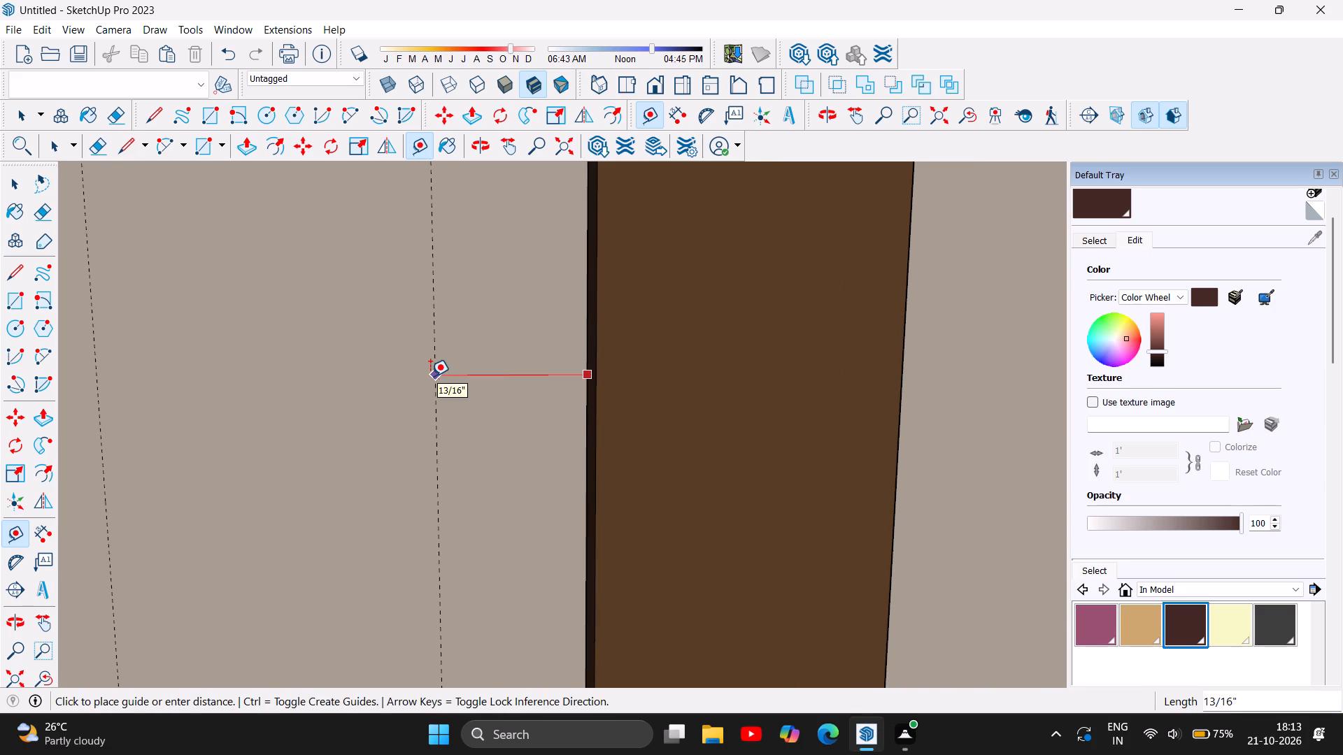
key("1")
key("Return")
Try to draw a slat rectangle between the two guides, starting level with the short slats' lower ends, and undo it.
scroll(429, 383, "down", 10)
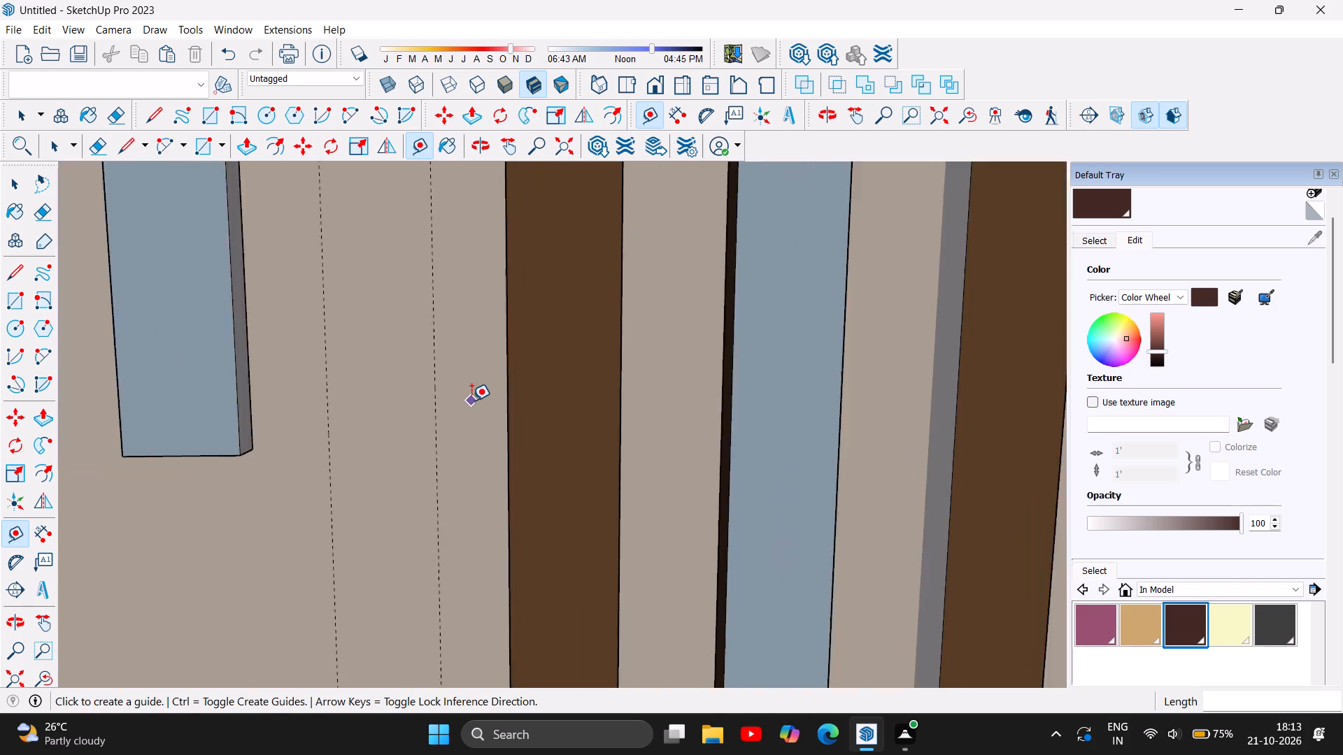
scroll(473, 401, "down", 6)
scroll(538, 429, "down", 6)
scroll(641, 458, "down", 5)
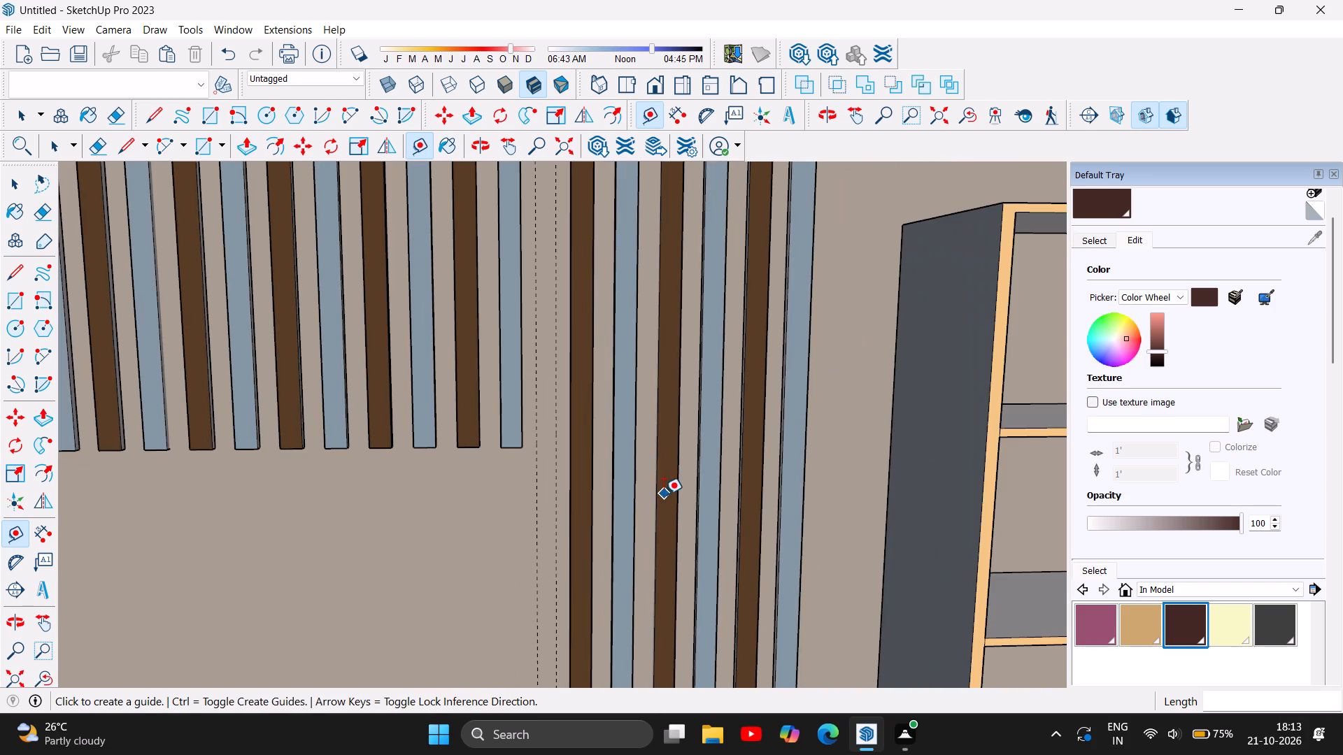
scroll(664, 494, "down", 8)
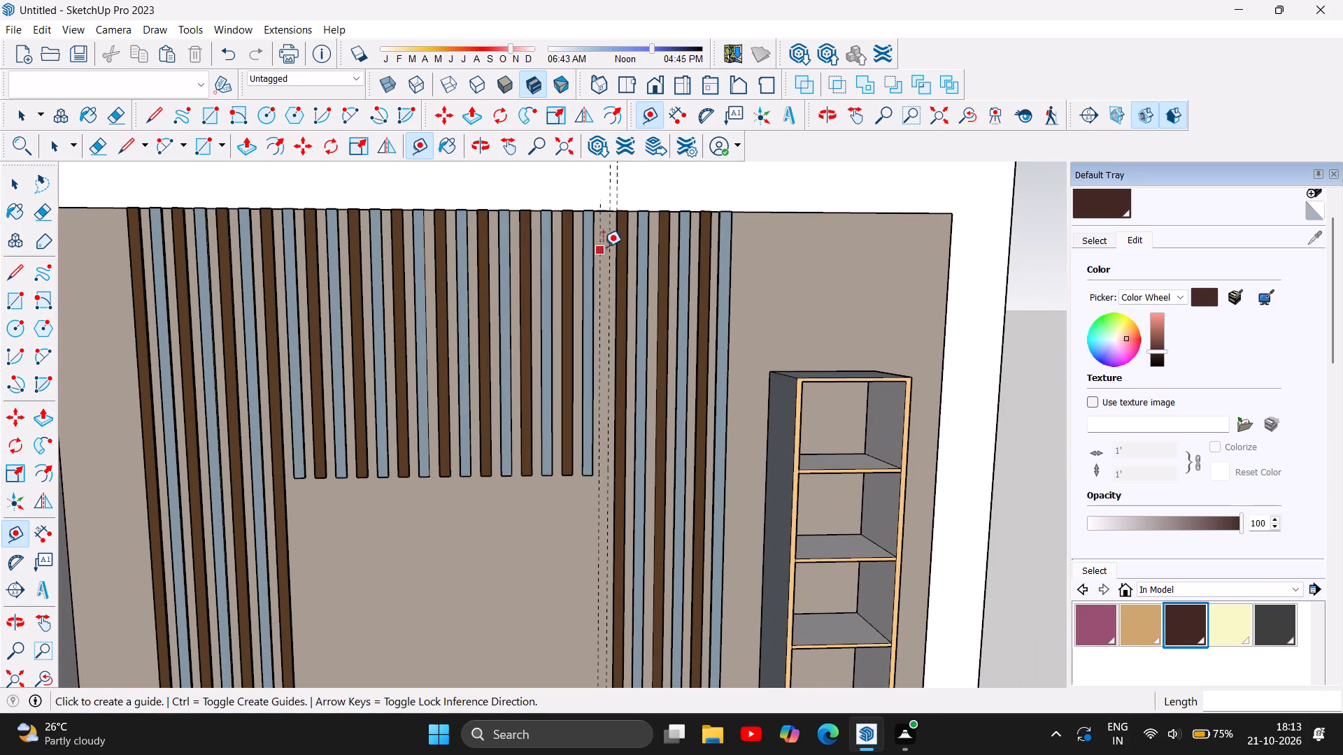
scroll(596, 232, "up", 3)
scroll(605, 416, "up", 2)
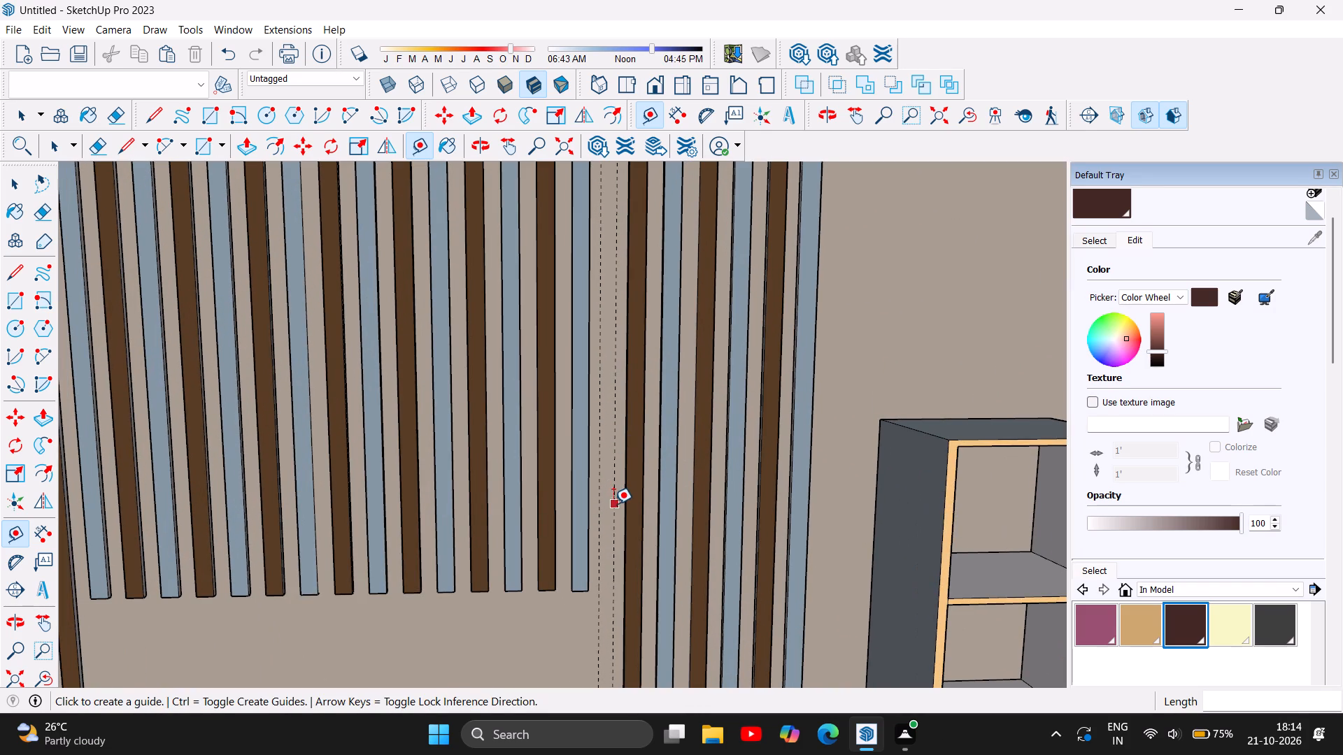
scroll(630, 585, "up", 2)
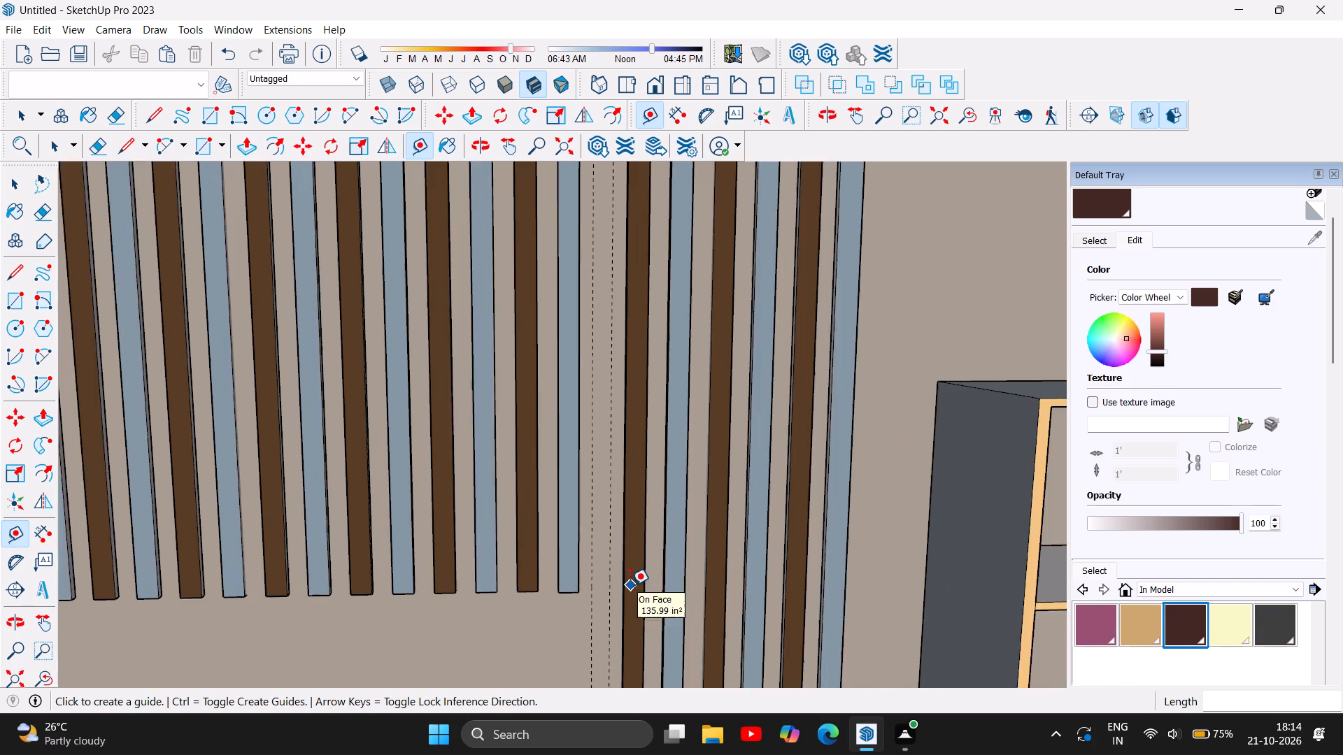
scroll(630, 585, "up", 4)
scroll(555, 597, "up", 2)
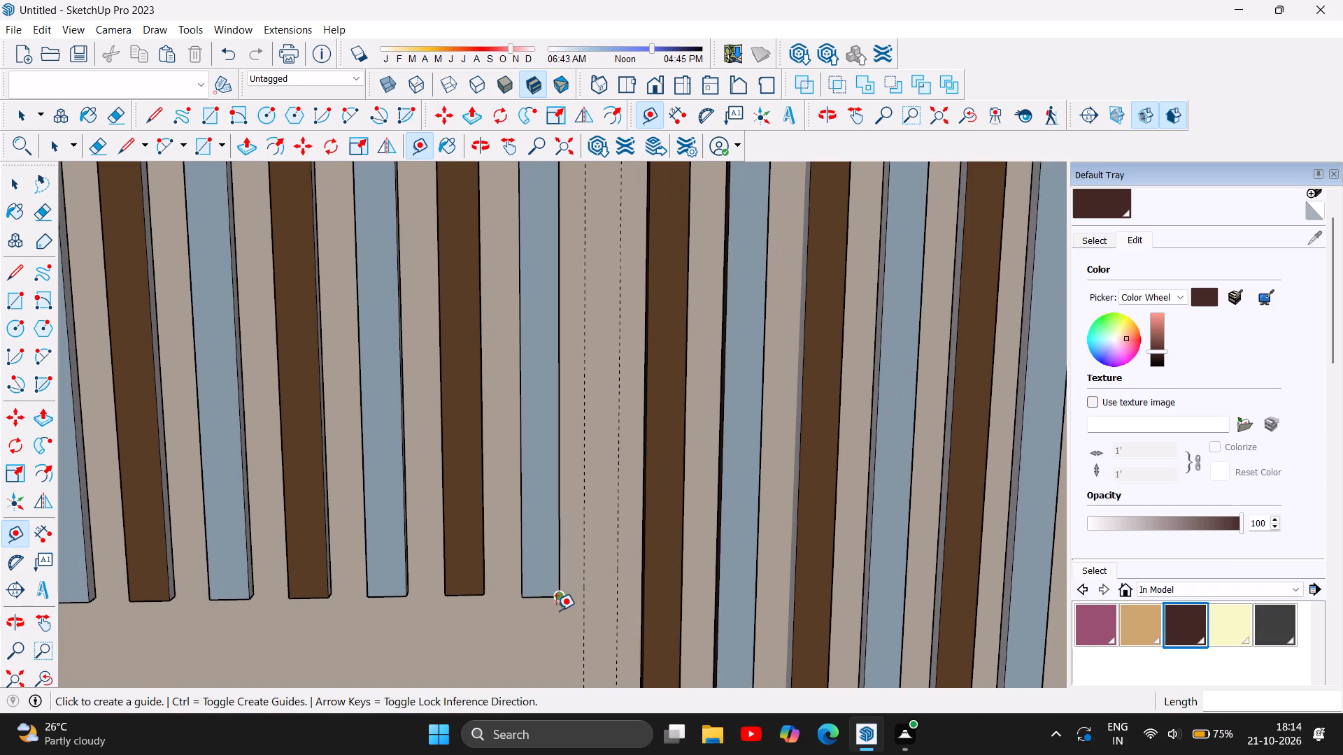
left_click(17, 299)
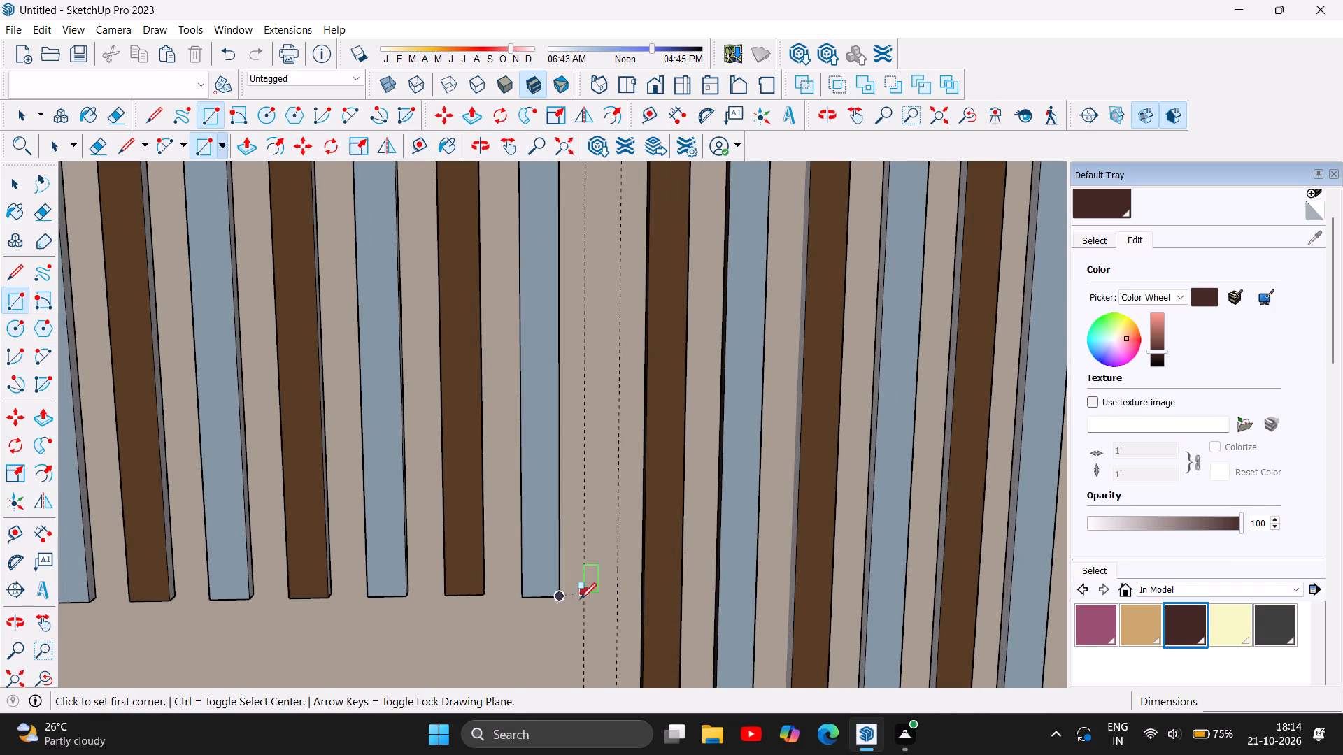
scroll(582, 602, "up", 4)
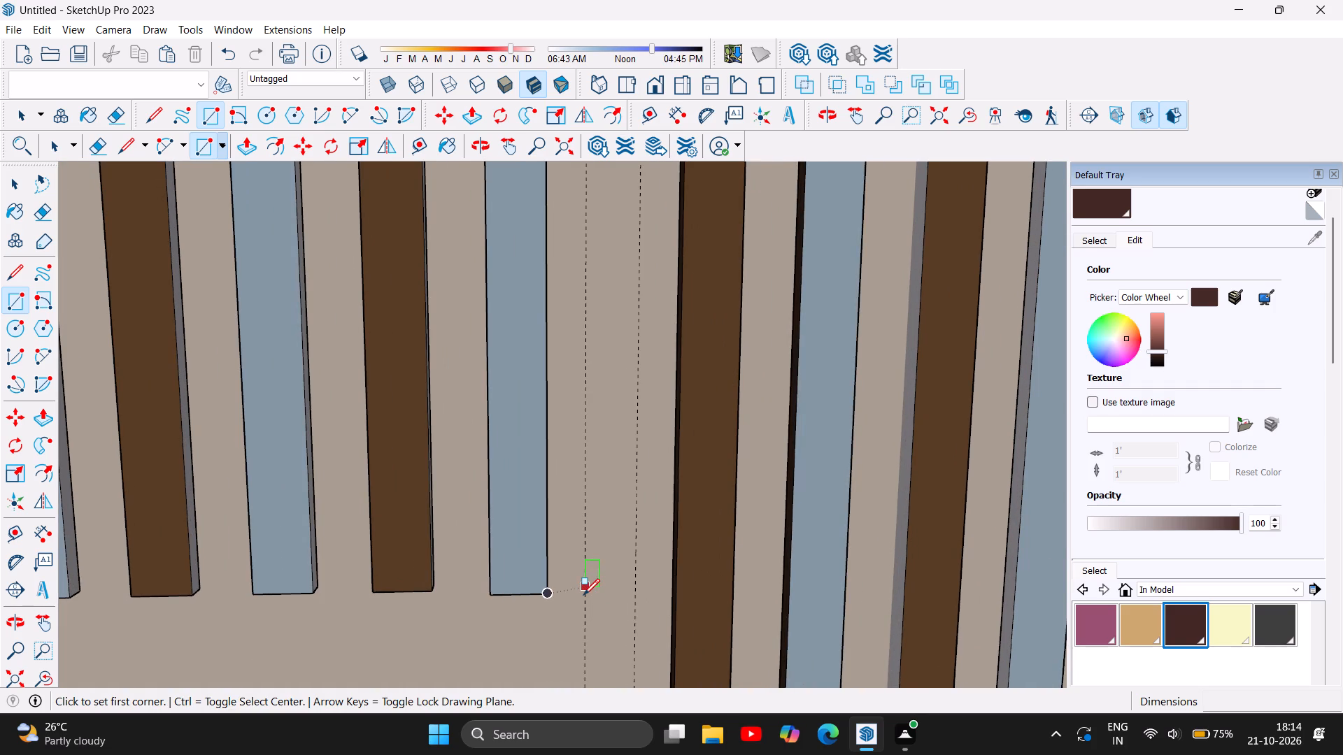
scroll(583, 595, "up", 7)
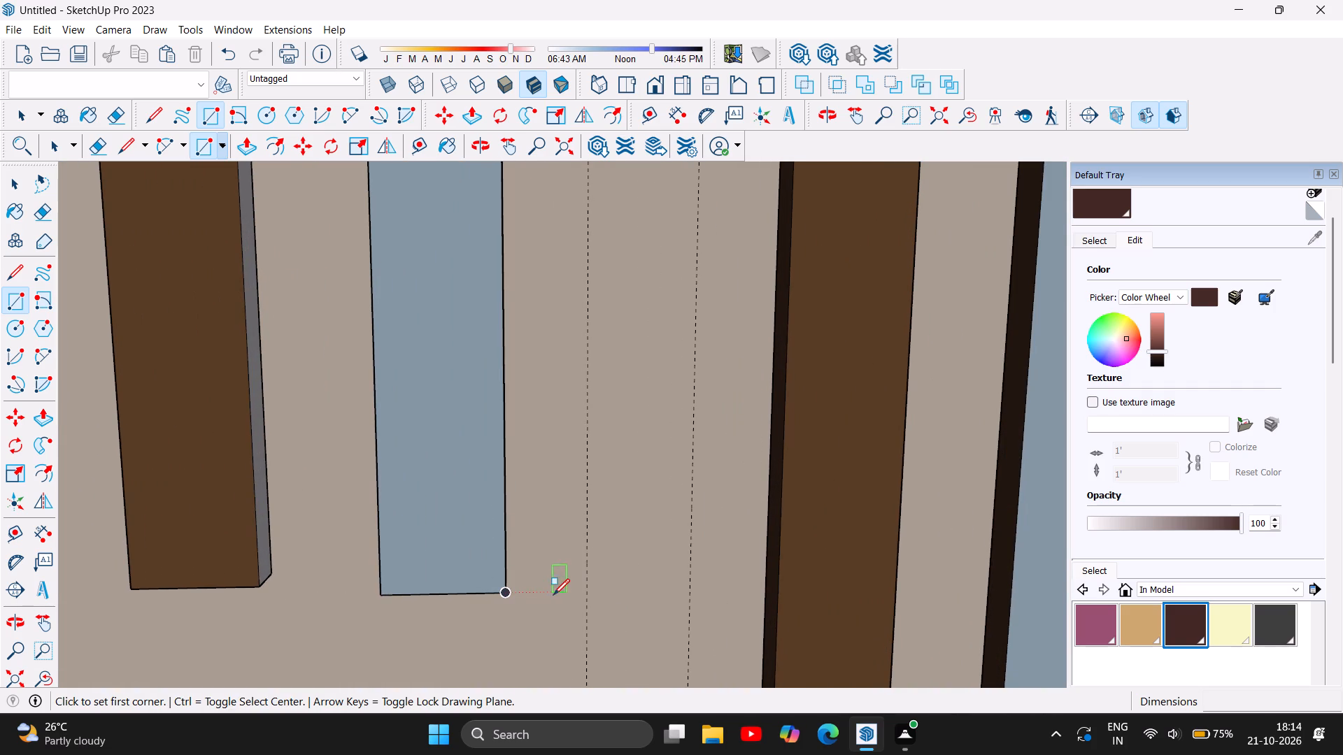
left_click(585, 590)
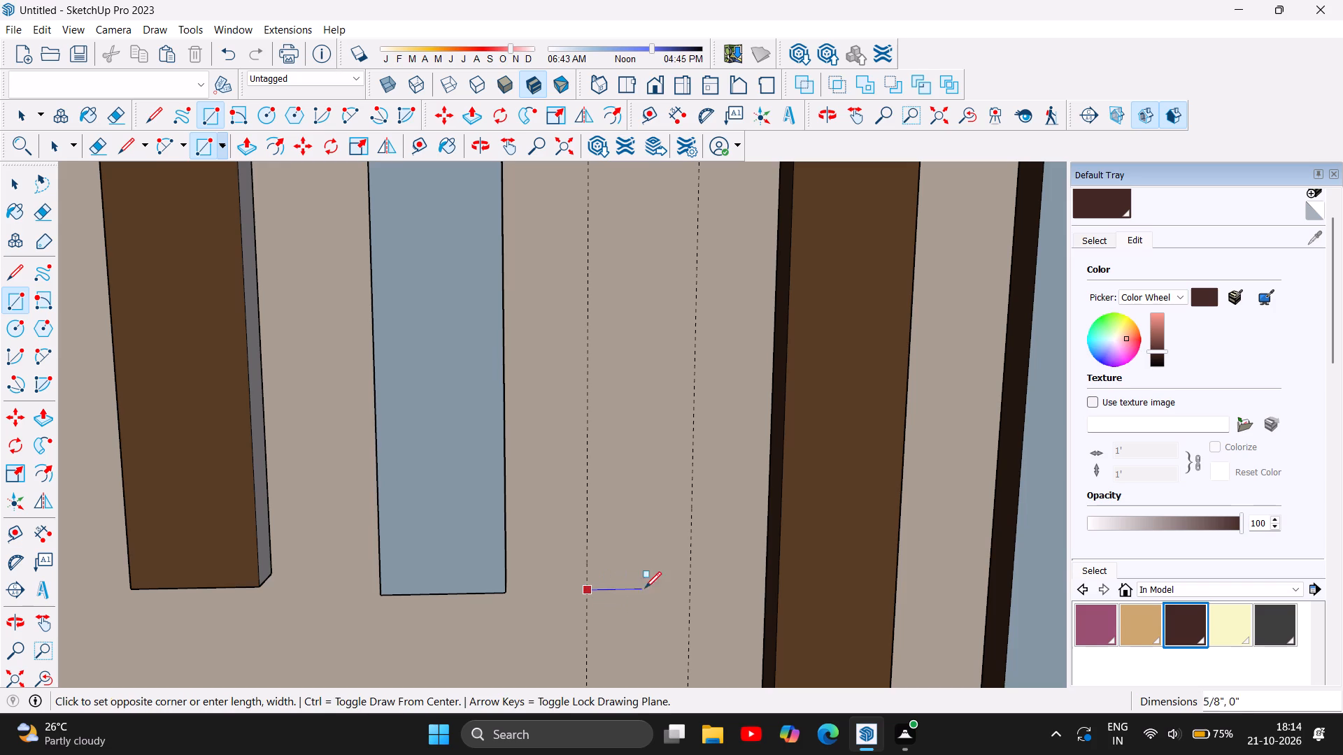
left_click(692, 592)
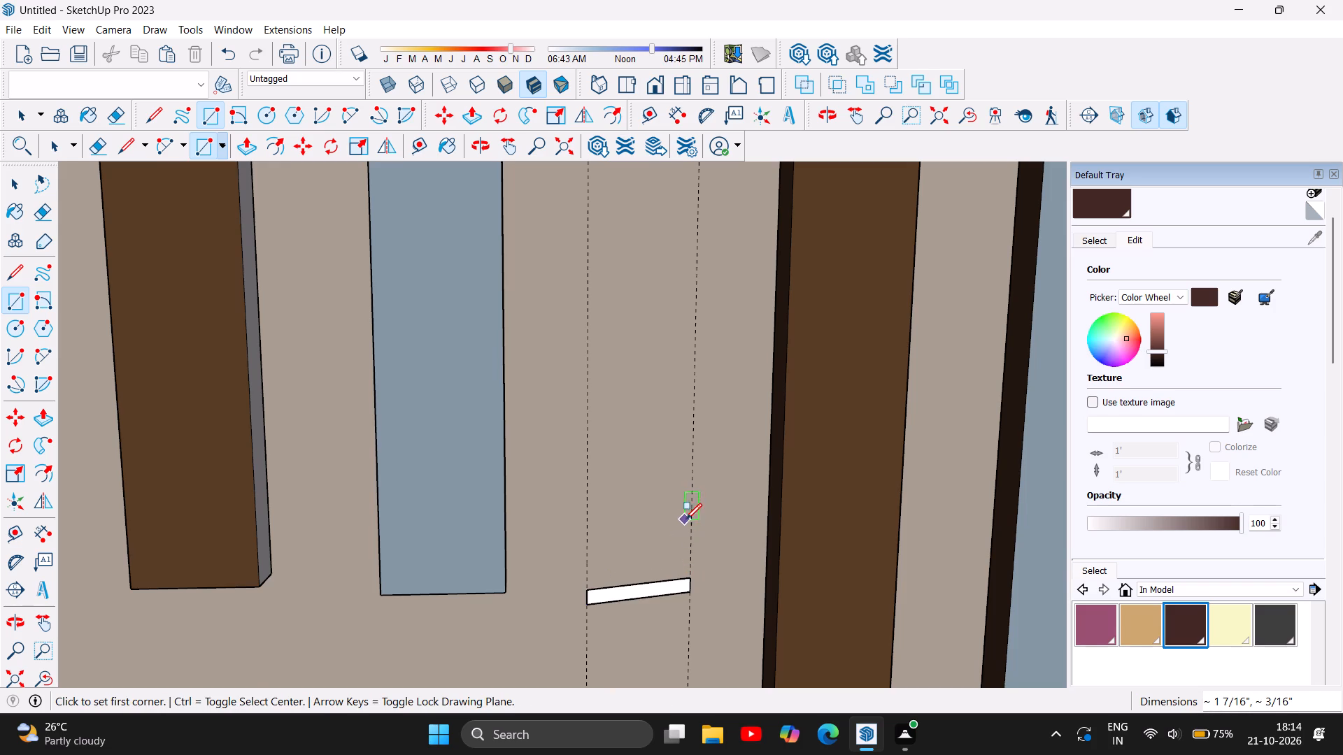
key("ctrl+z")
Delete the leftover thin dark face and its remaining edges at the top of the gap between the end short slat and the long slat.
scroll(605, 619, "down", 5)
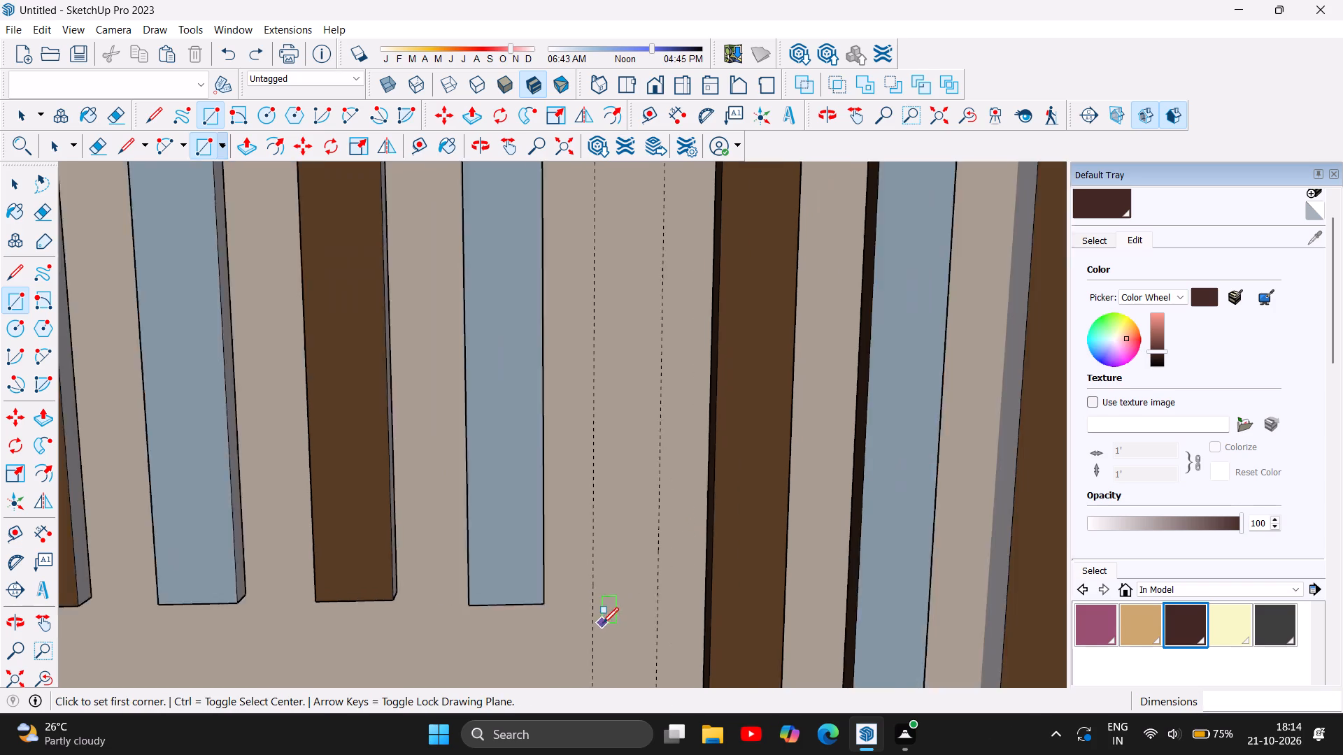
scroll(602, 624, "down", 20)
scroll(602, 624, "down", 2)
scroll(606, 382, "up", 5)
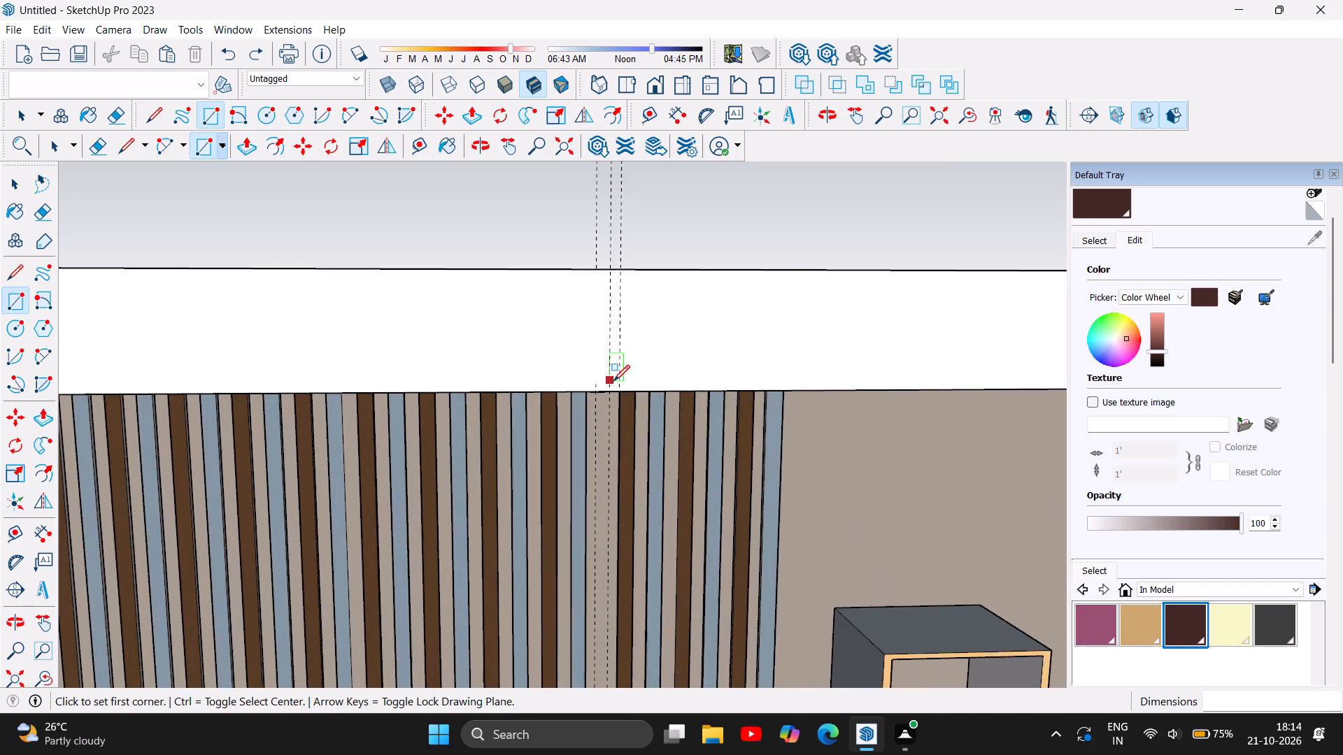
scroll(613, 381, "up", 6)
scroll(608, 445, "up", 14)
scroll(553, 354, "up", 6)
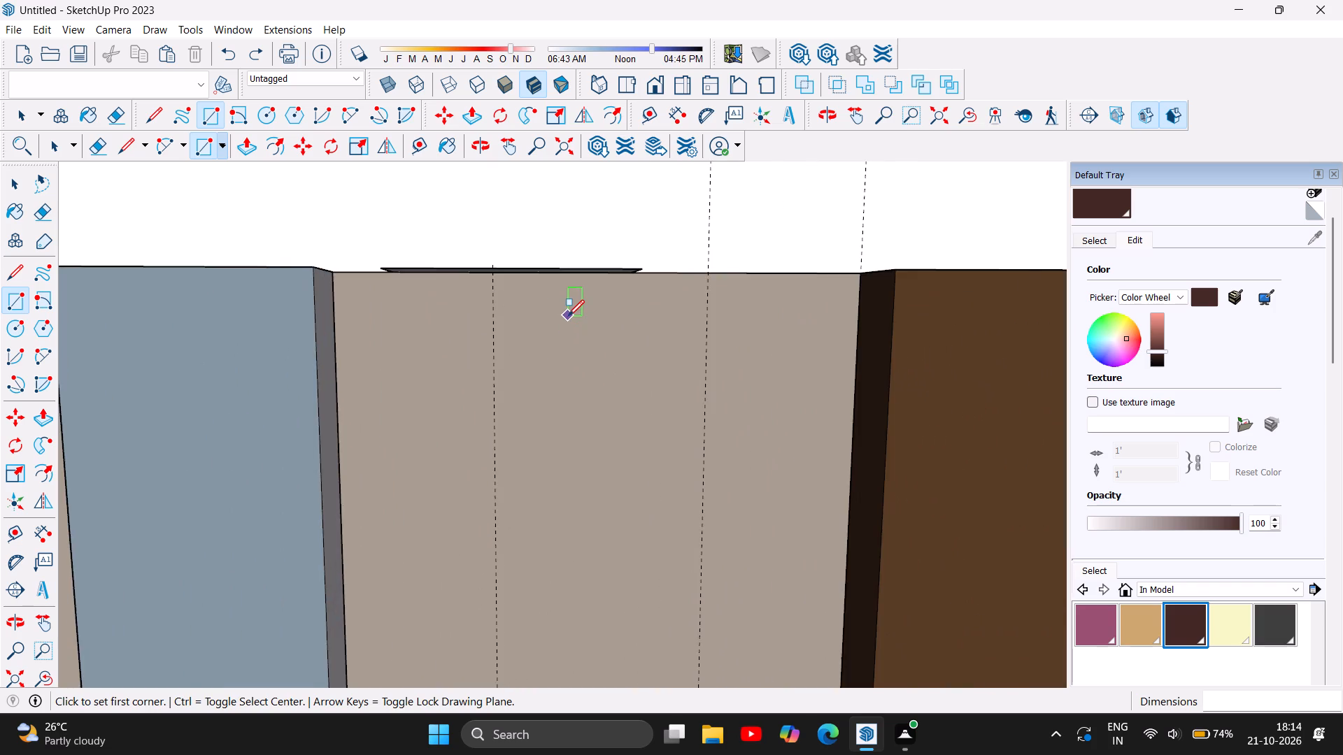
scroll(568, 316, "up", 5)
key("Escape")
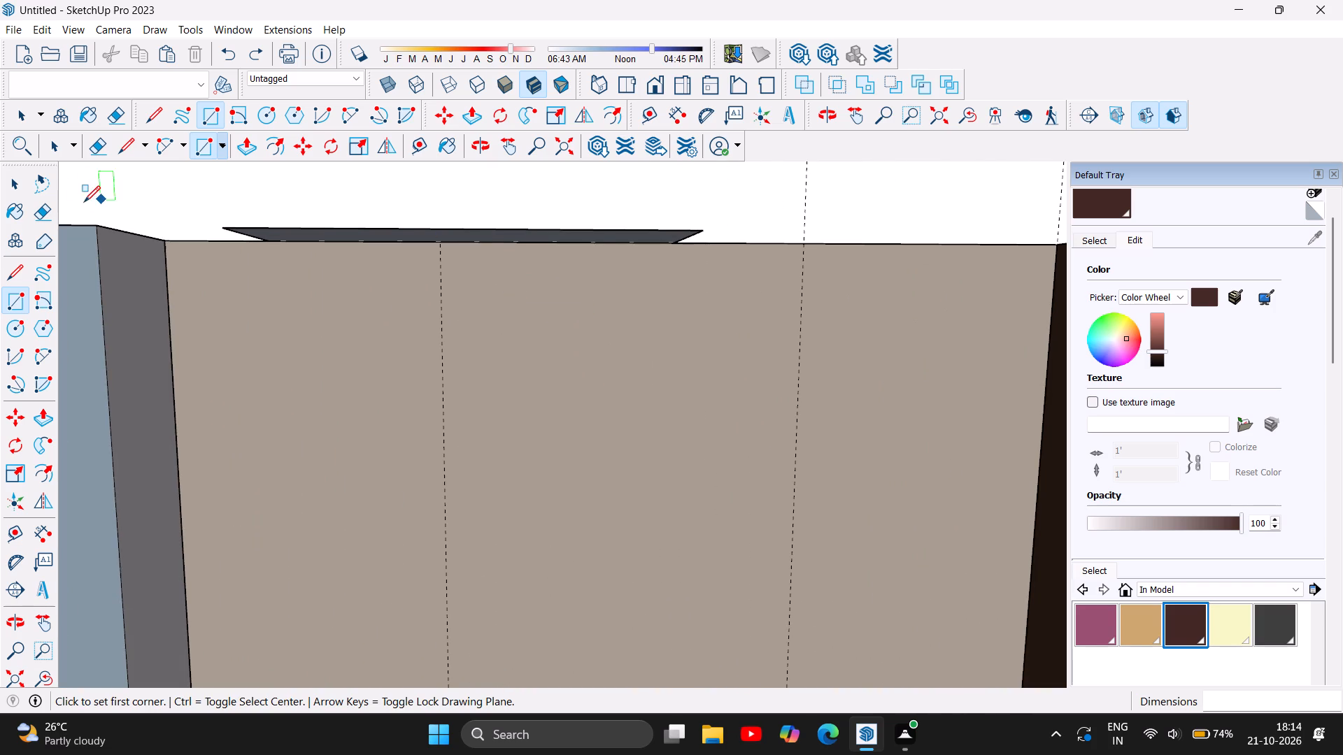
left_click(20, 187)
double_click(397, 226)
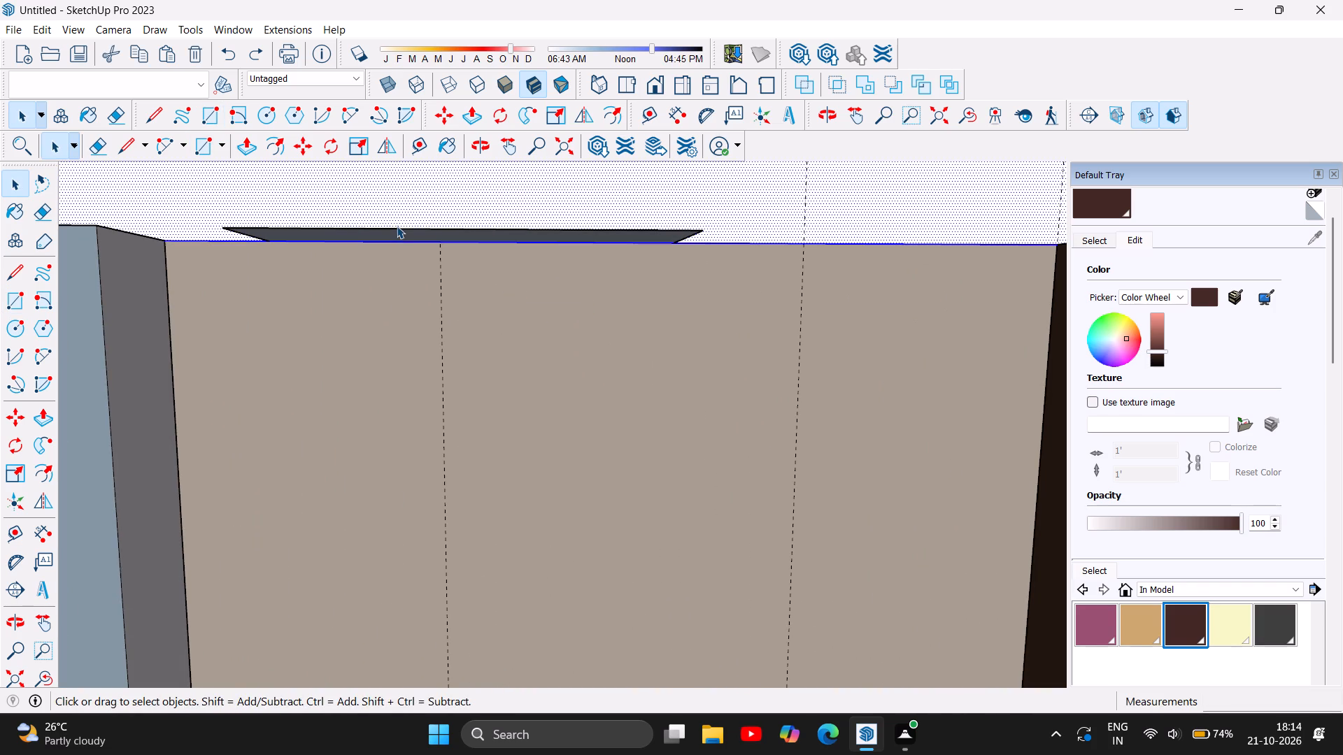
left_click(345, 236)
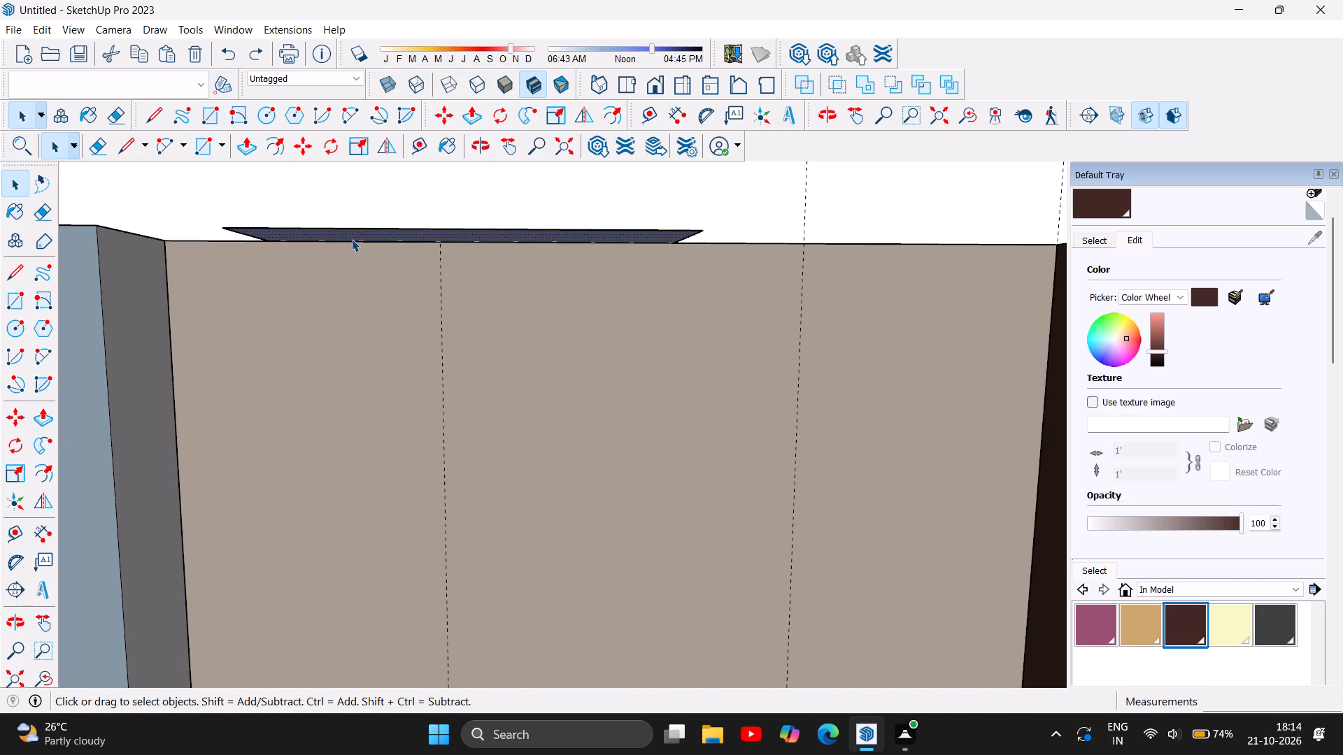
key("Delete")
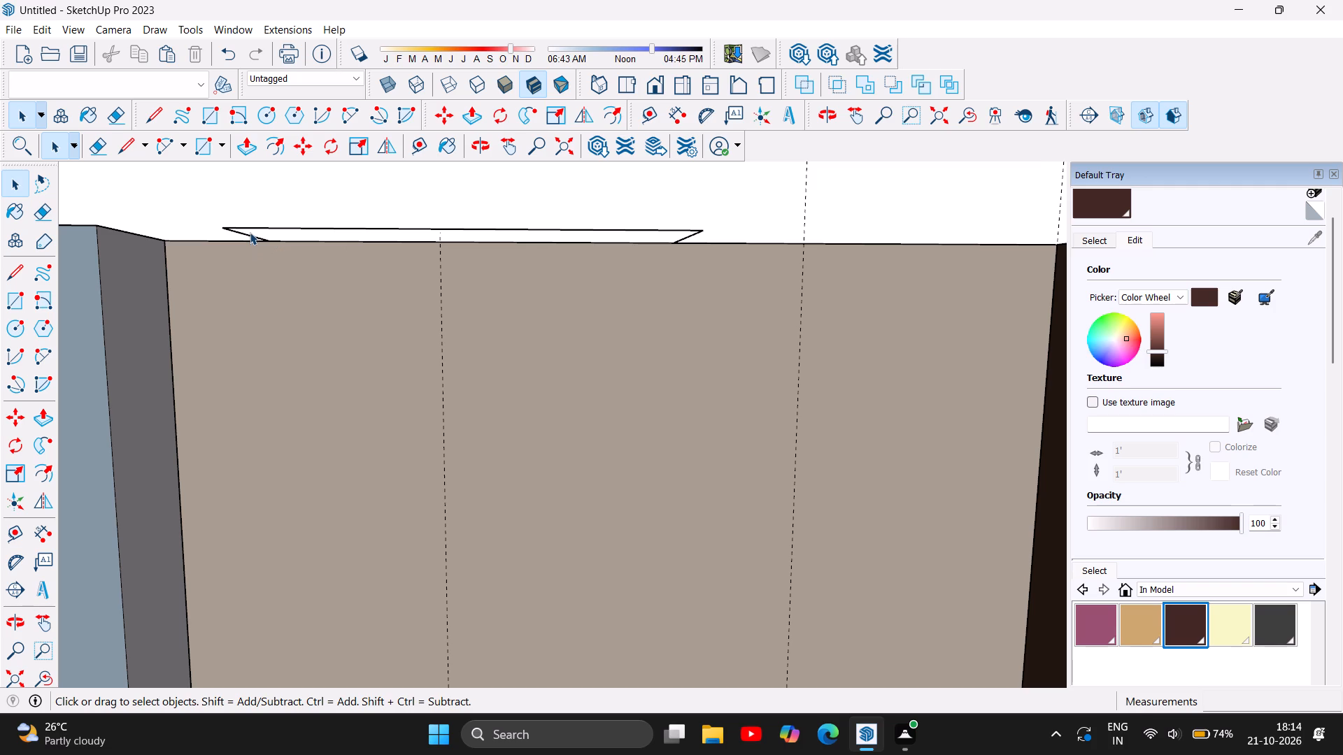
left_click(250, 236)
key("Delete")
left_click(264, 226)
key("Delete")
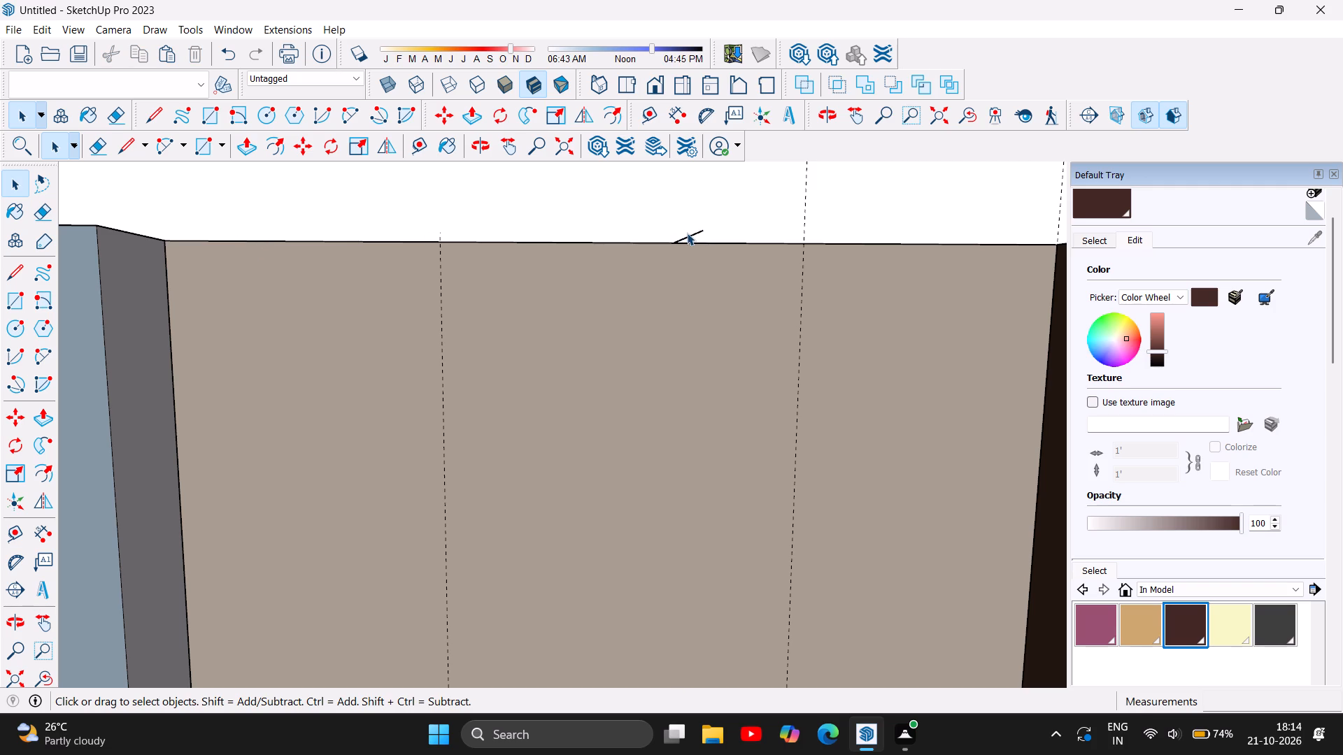
left_click(689, 233)
key("Delete")
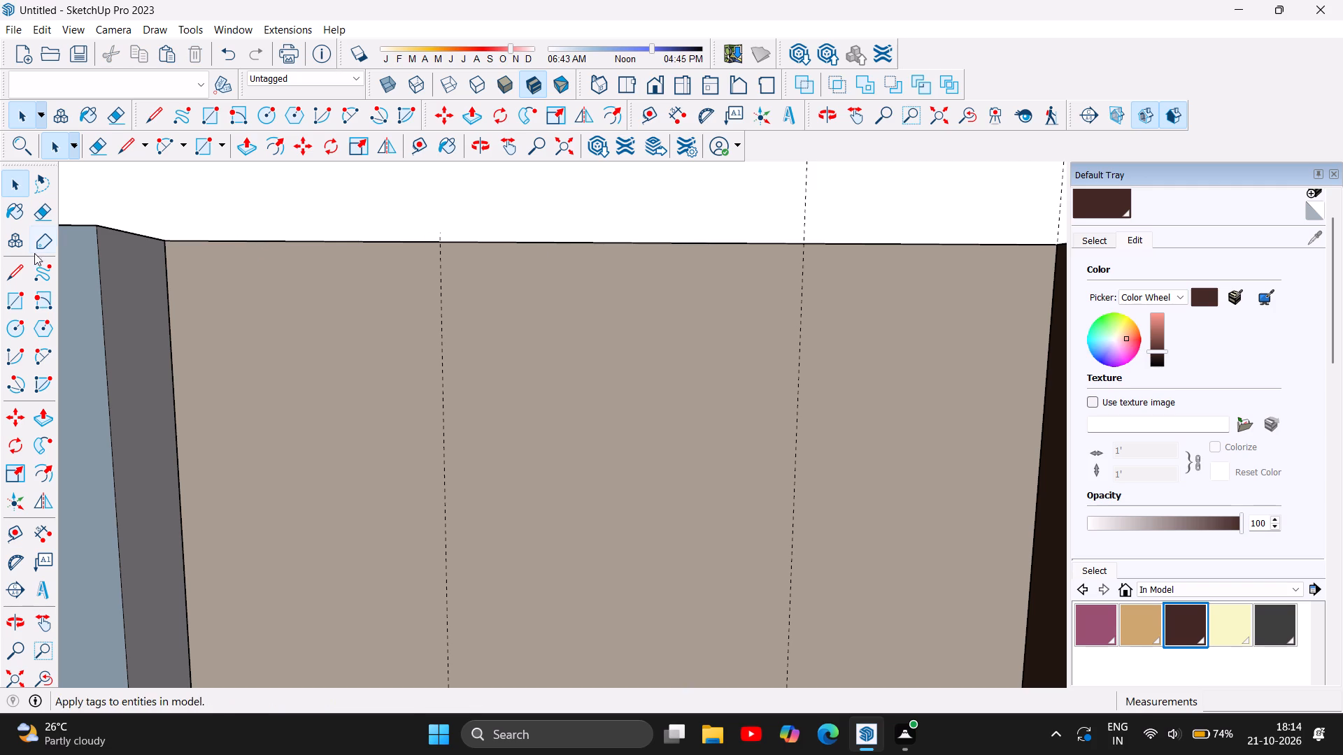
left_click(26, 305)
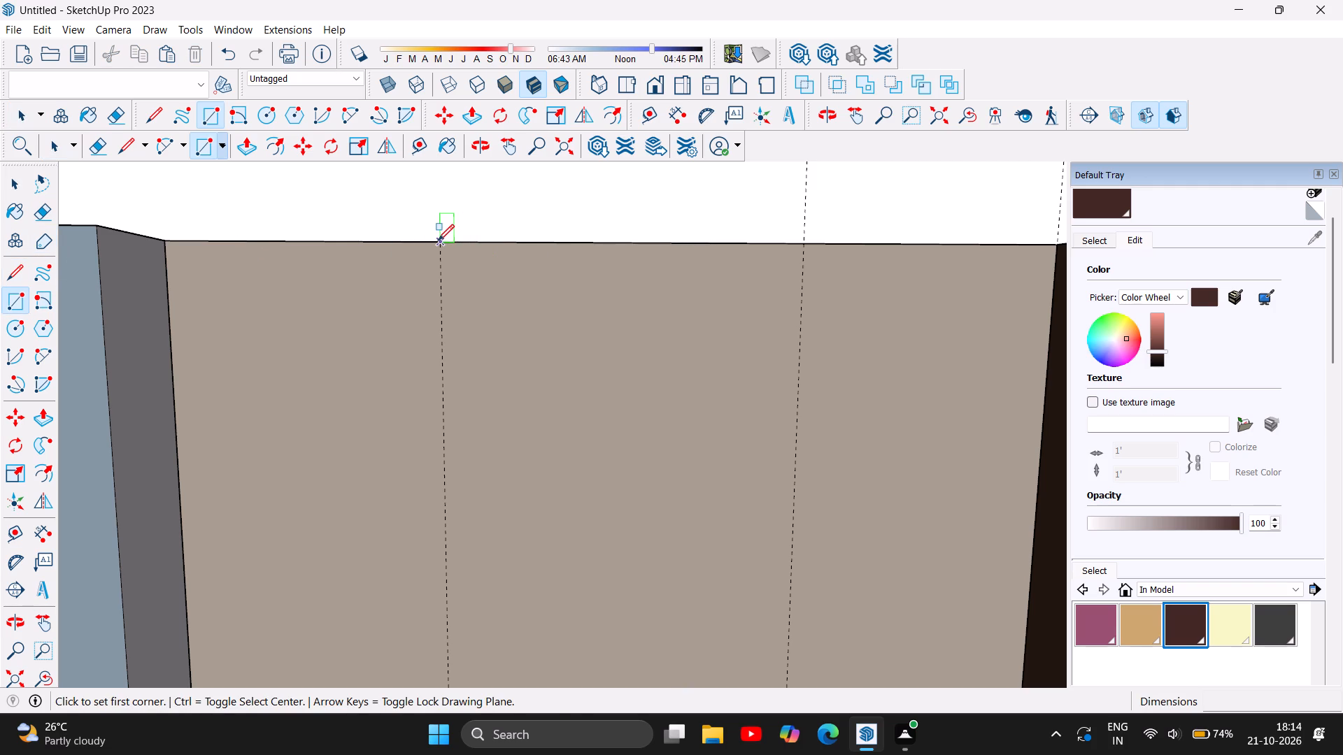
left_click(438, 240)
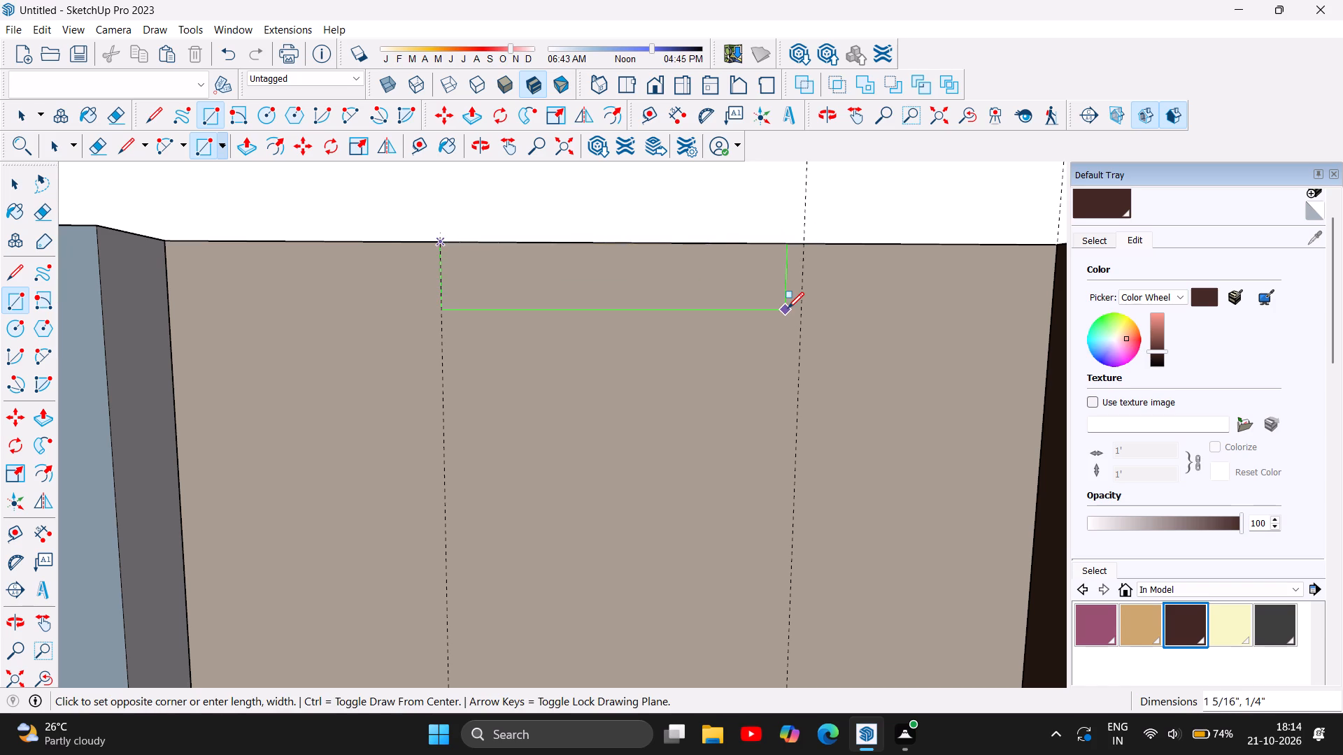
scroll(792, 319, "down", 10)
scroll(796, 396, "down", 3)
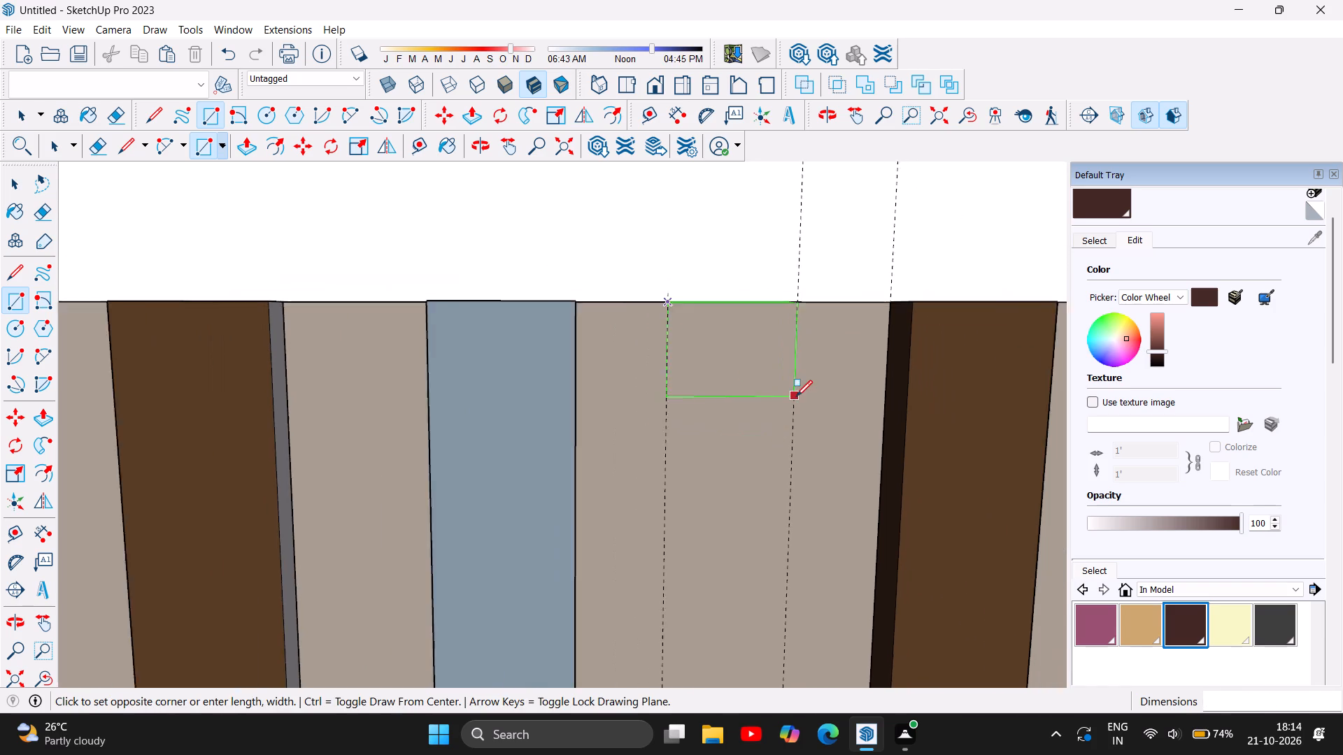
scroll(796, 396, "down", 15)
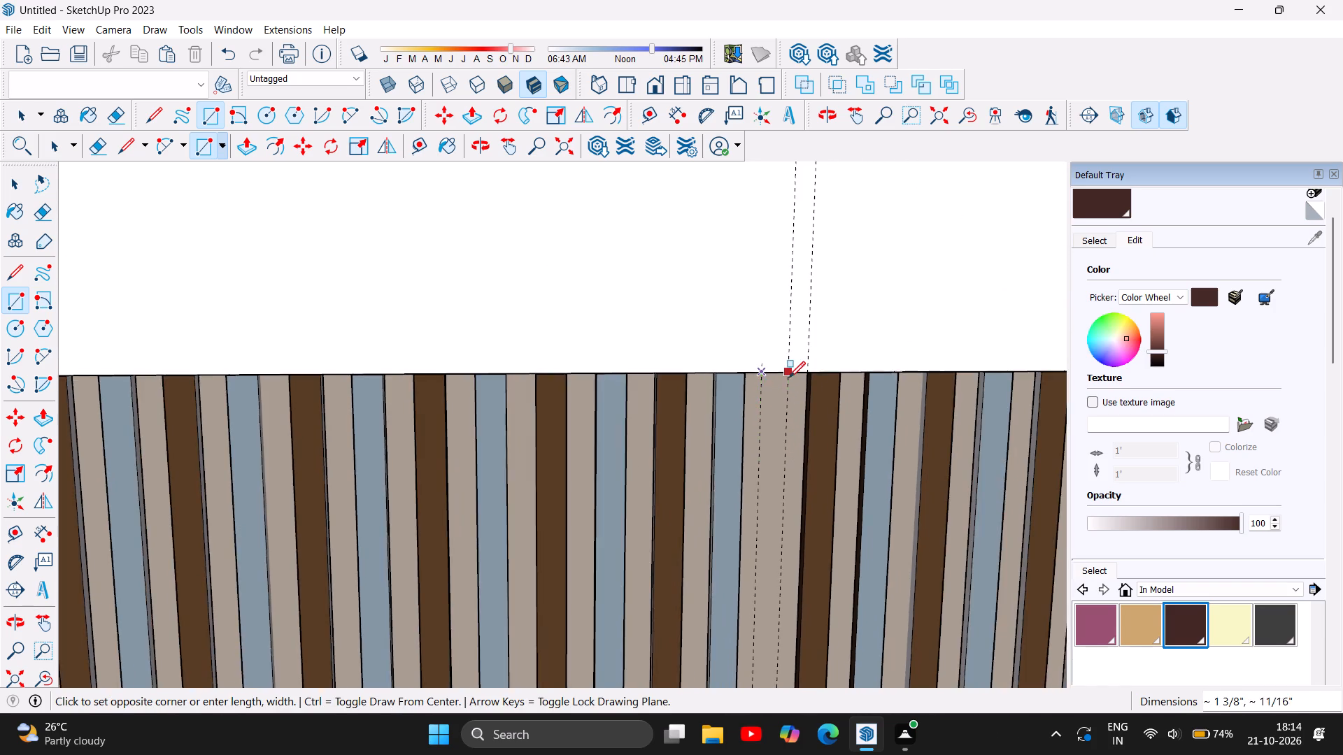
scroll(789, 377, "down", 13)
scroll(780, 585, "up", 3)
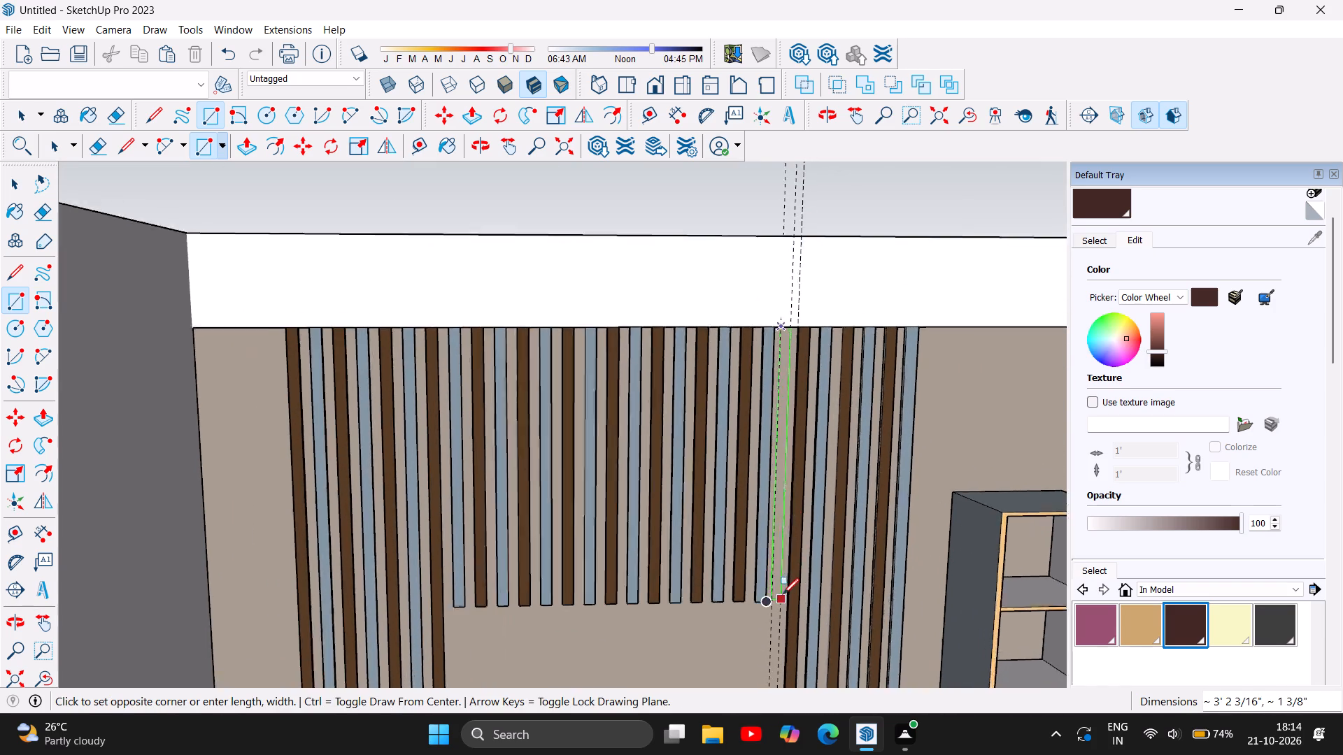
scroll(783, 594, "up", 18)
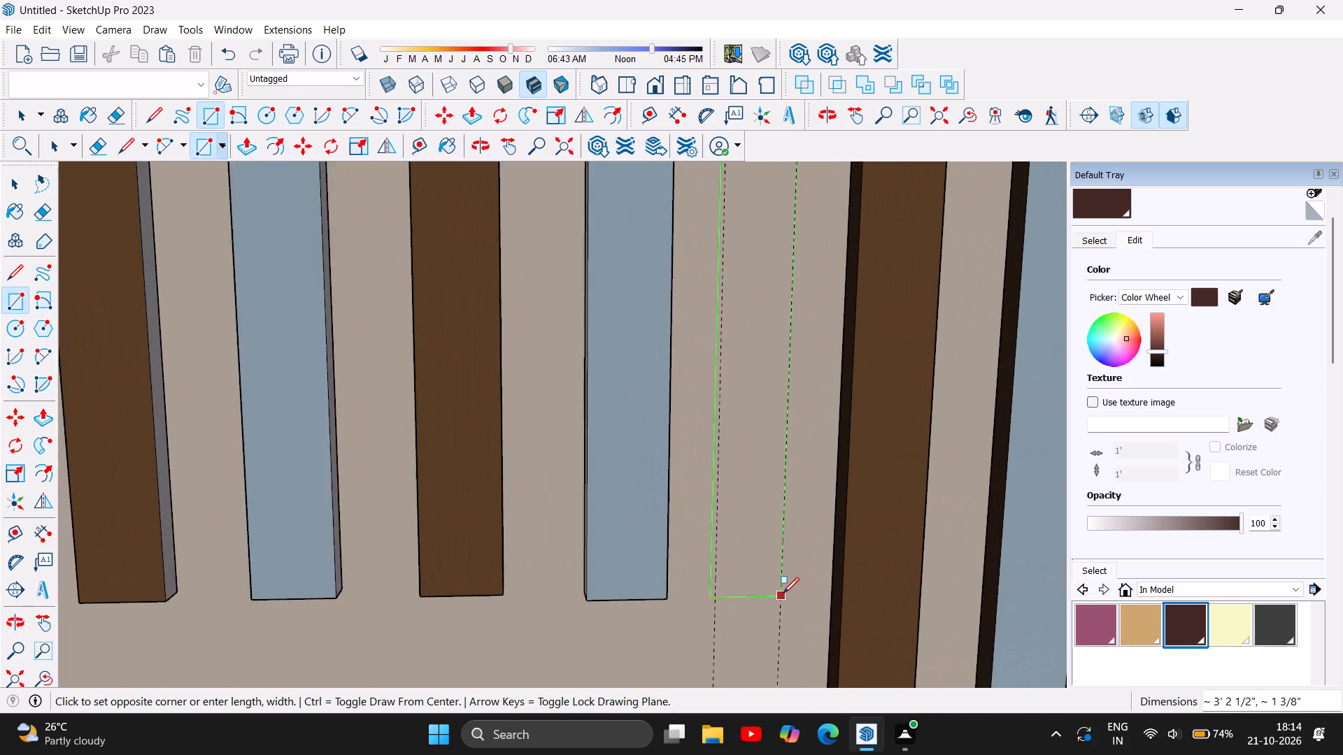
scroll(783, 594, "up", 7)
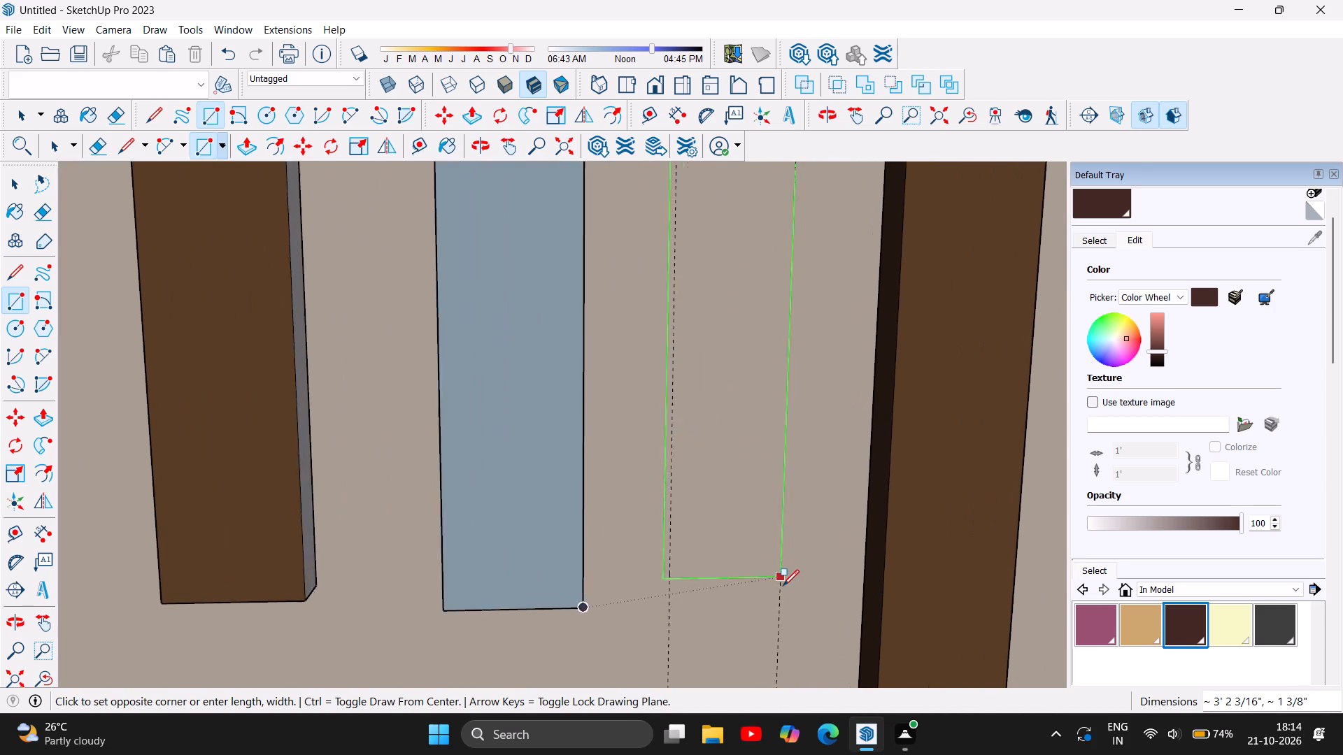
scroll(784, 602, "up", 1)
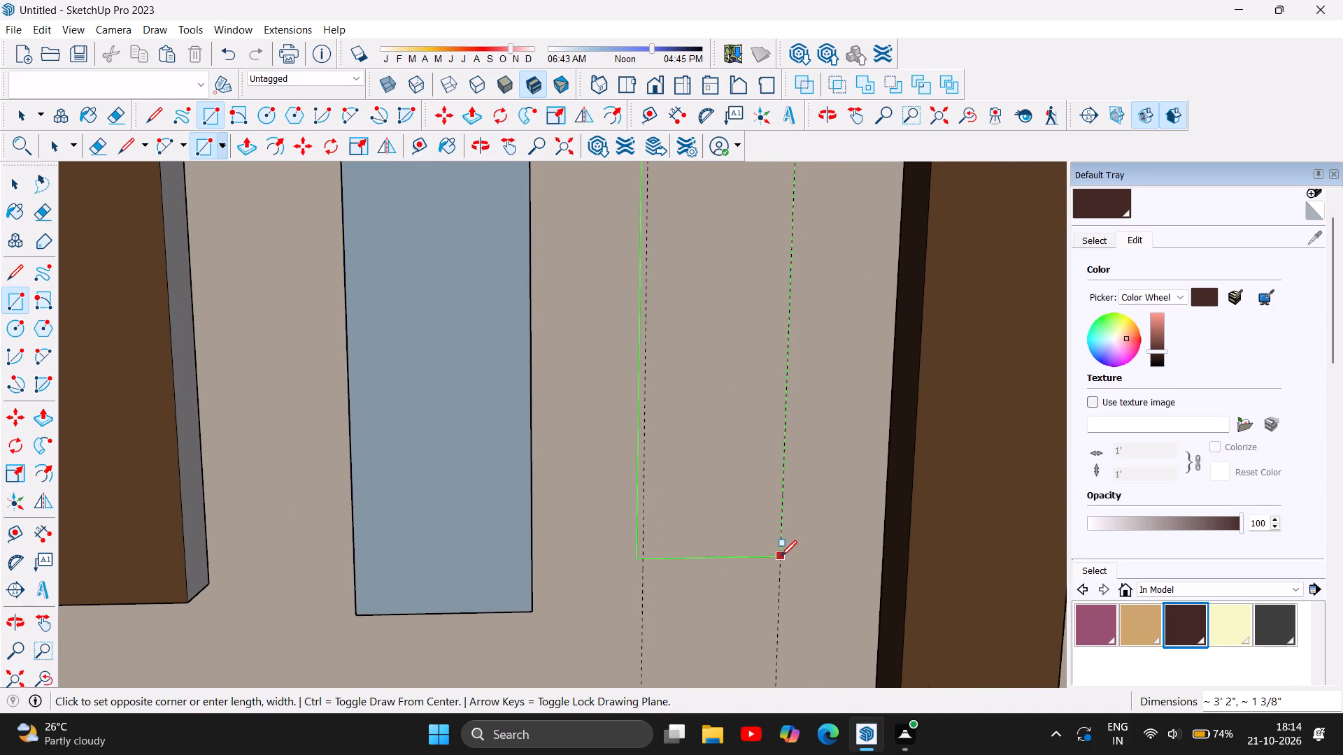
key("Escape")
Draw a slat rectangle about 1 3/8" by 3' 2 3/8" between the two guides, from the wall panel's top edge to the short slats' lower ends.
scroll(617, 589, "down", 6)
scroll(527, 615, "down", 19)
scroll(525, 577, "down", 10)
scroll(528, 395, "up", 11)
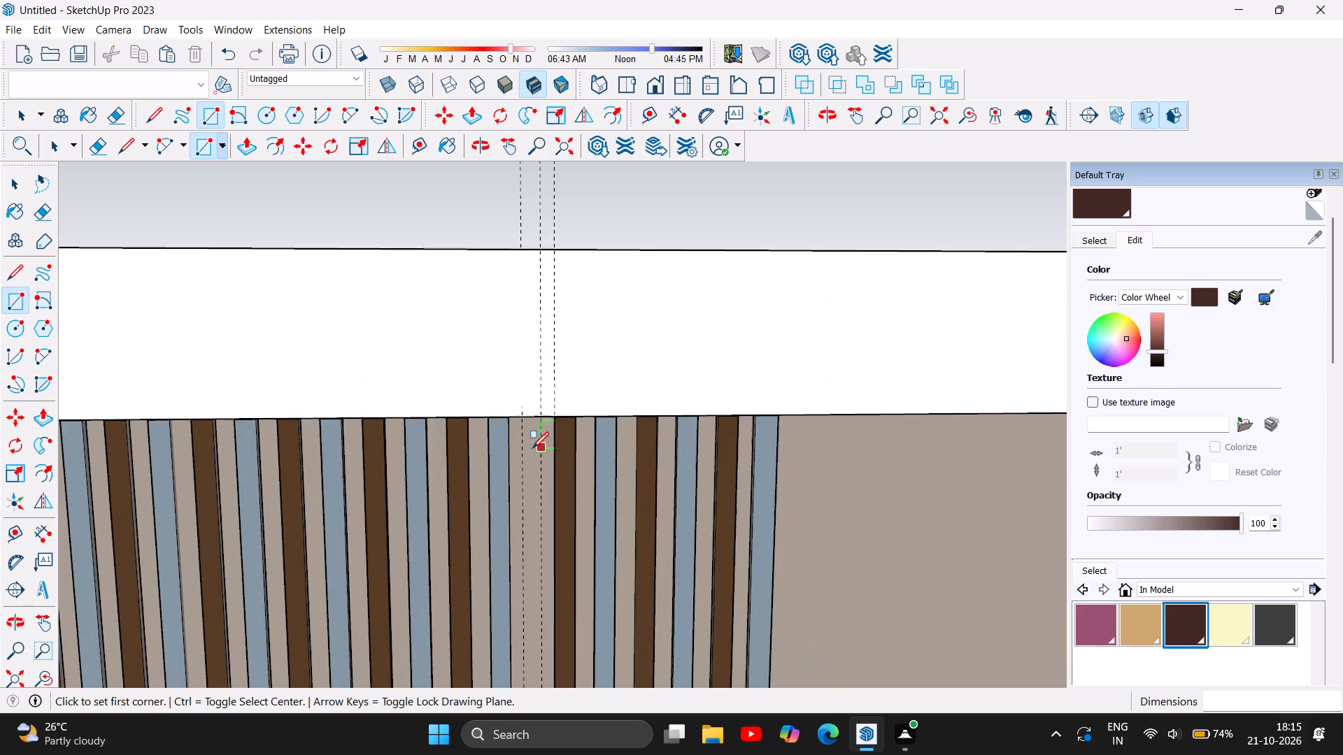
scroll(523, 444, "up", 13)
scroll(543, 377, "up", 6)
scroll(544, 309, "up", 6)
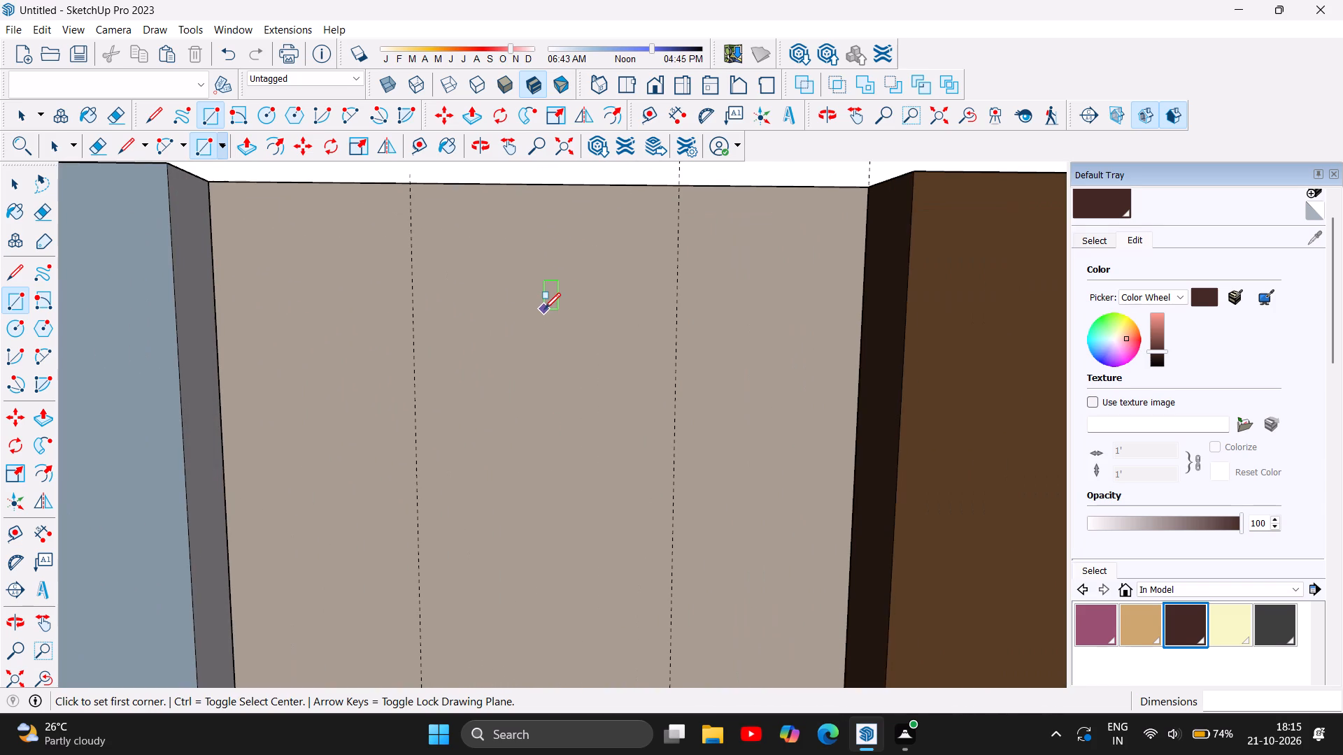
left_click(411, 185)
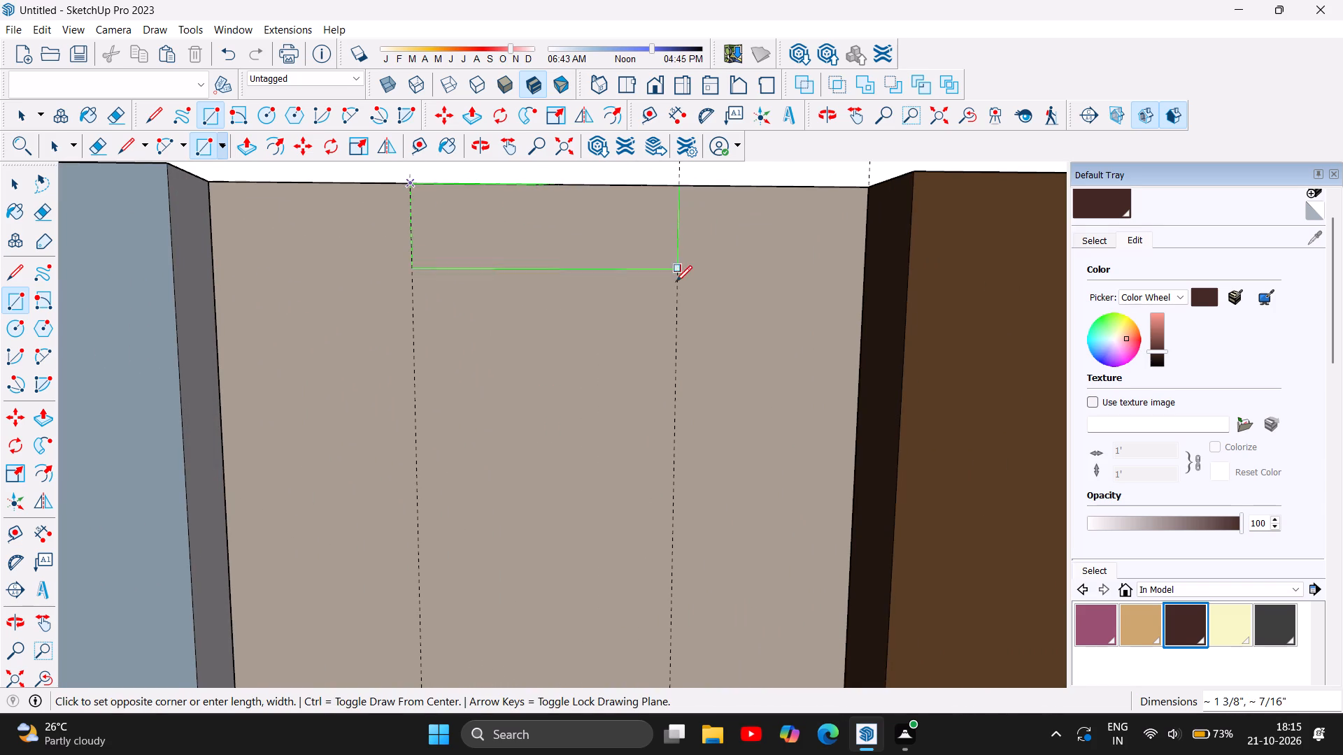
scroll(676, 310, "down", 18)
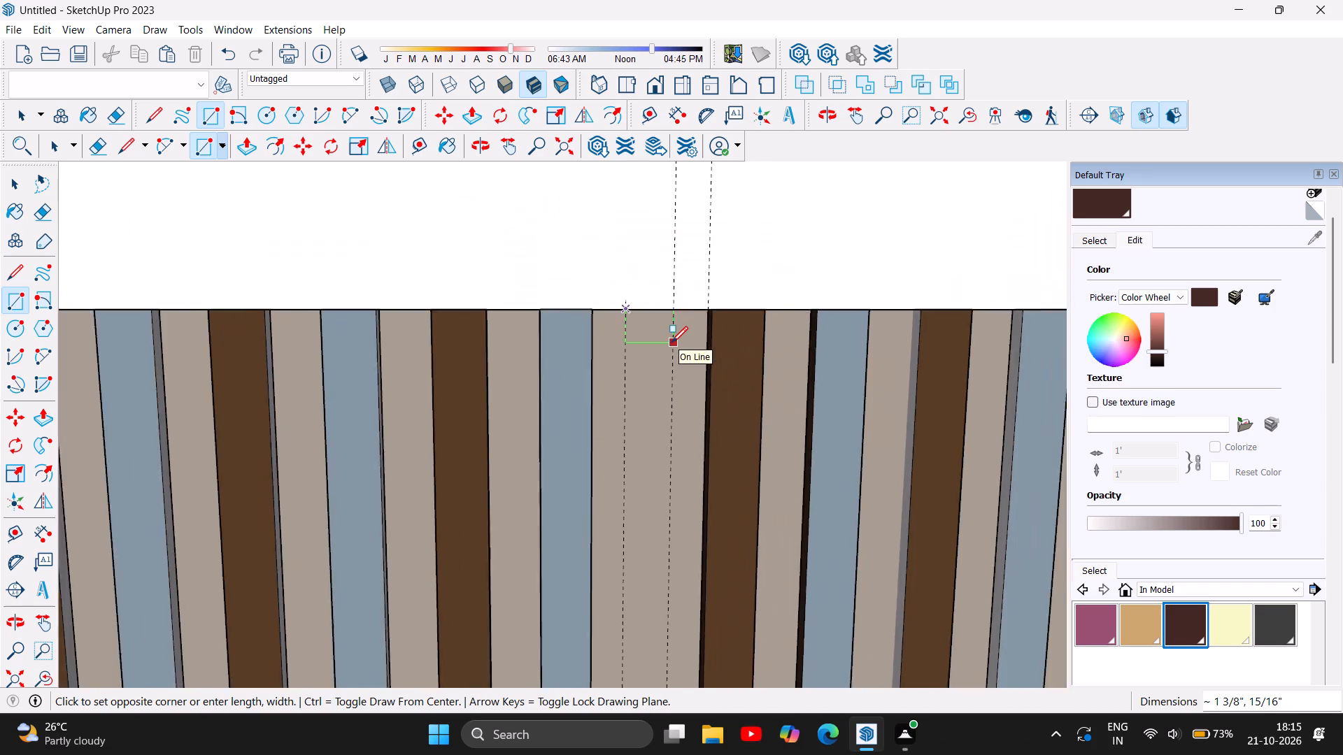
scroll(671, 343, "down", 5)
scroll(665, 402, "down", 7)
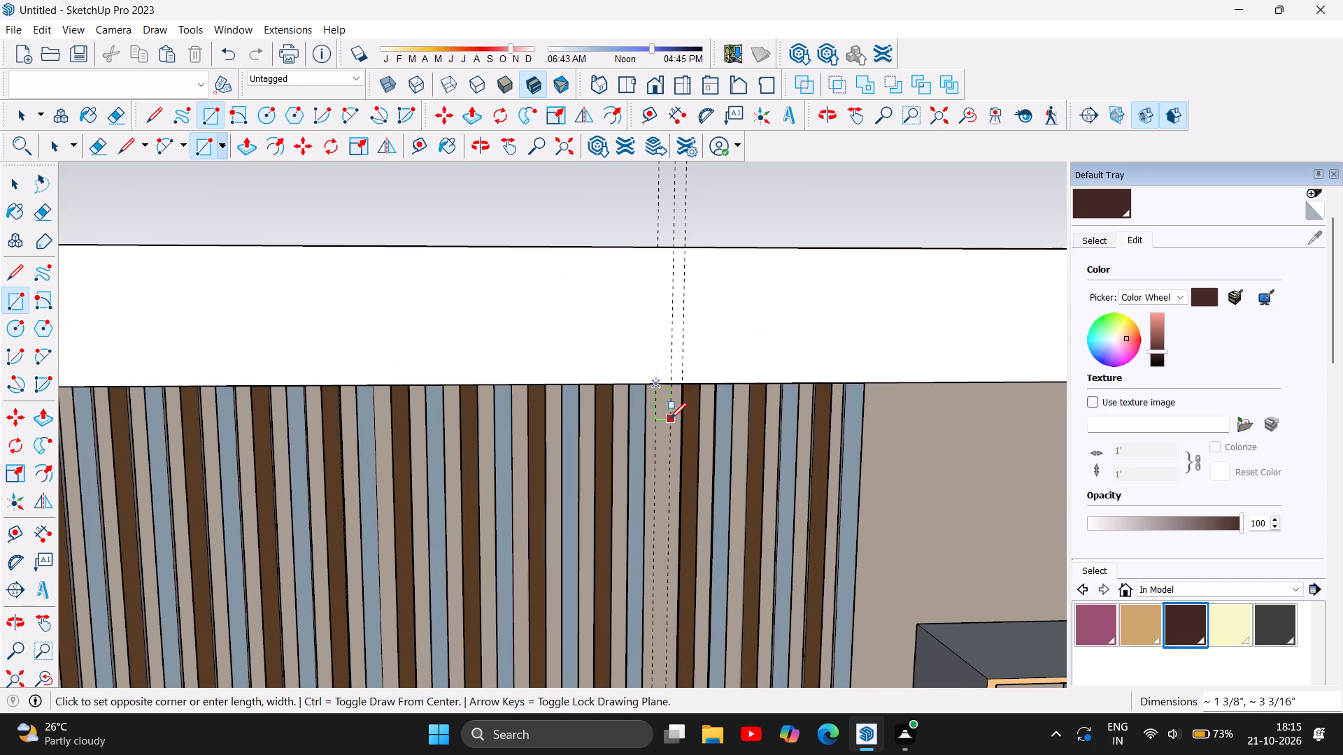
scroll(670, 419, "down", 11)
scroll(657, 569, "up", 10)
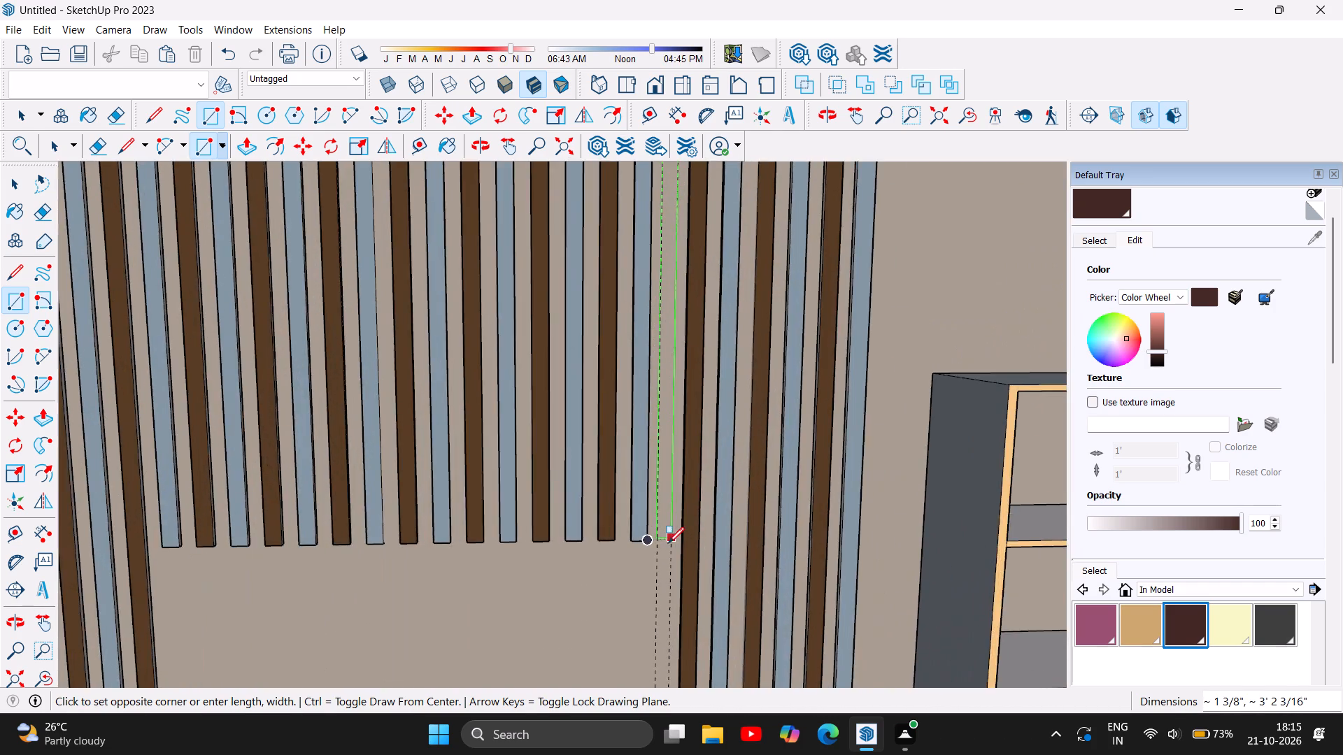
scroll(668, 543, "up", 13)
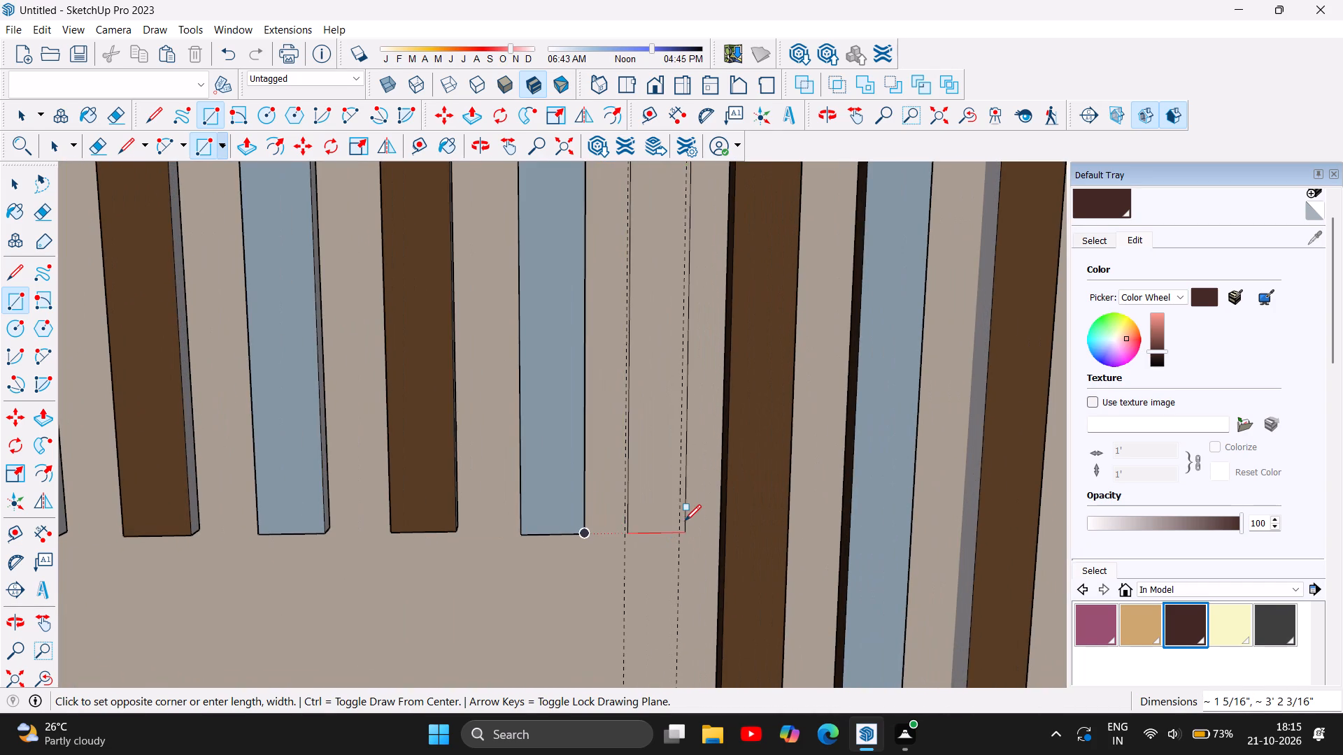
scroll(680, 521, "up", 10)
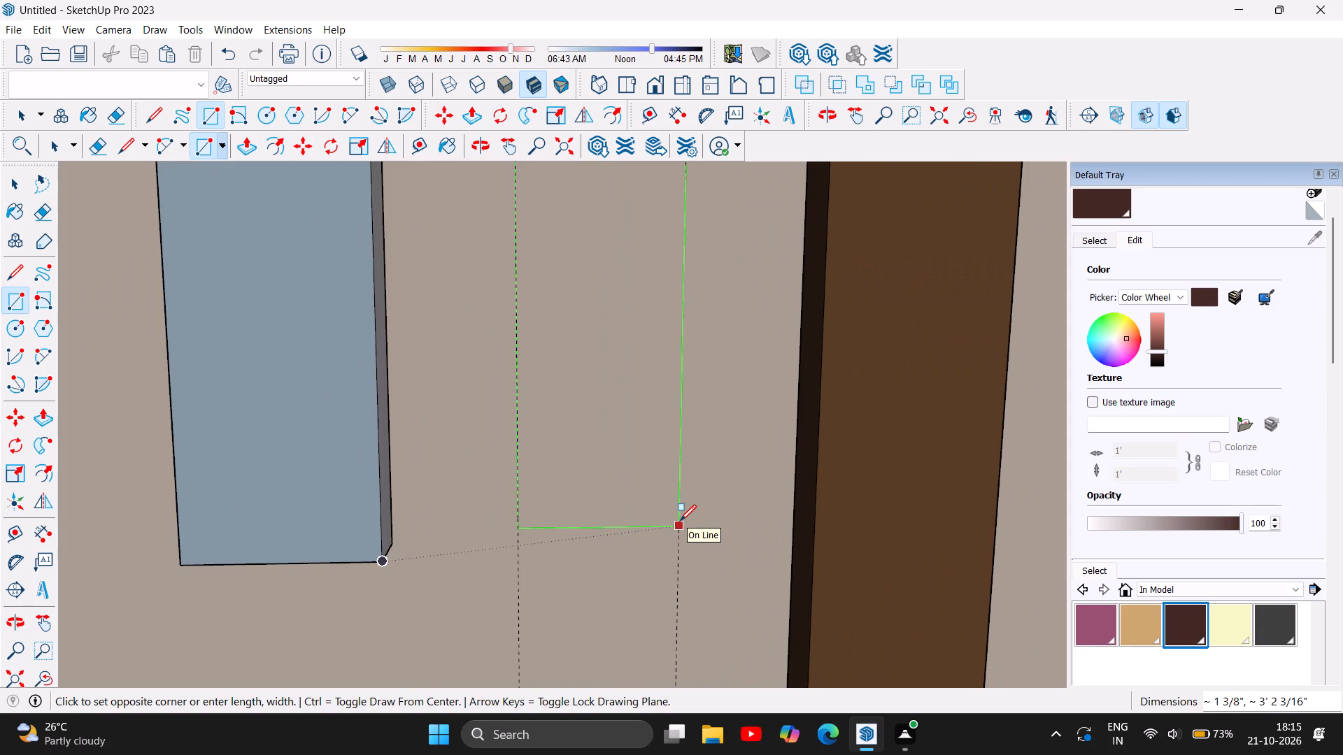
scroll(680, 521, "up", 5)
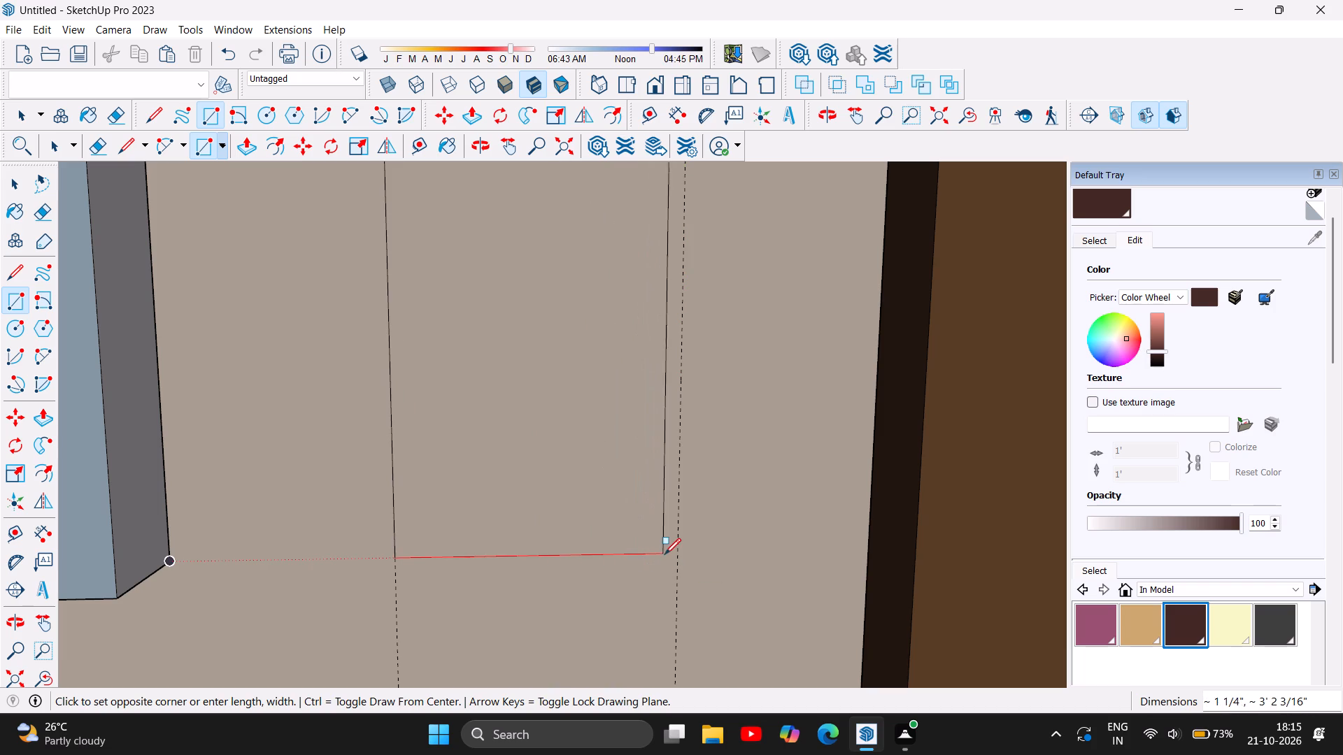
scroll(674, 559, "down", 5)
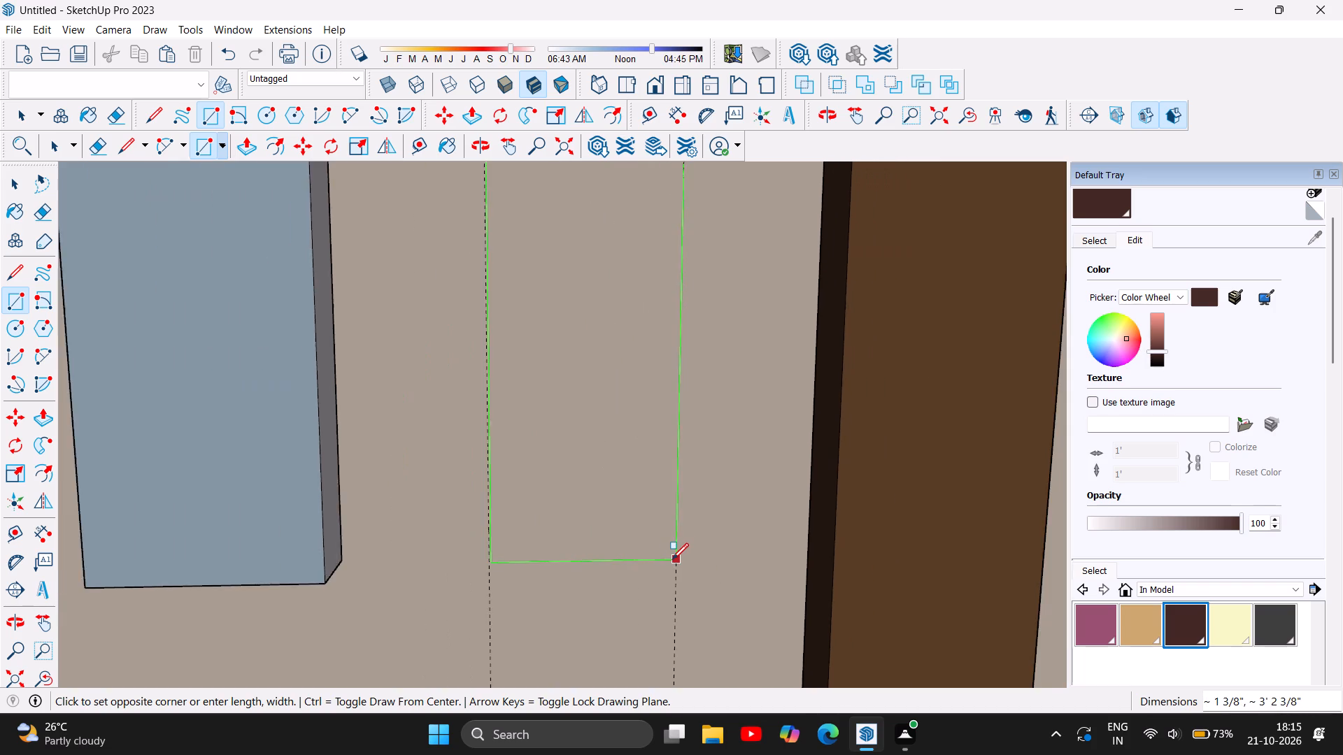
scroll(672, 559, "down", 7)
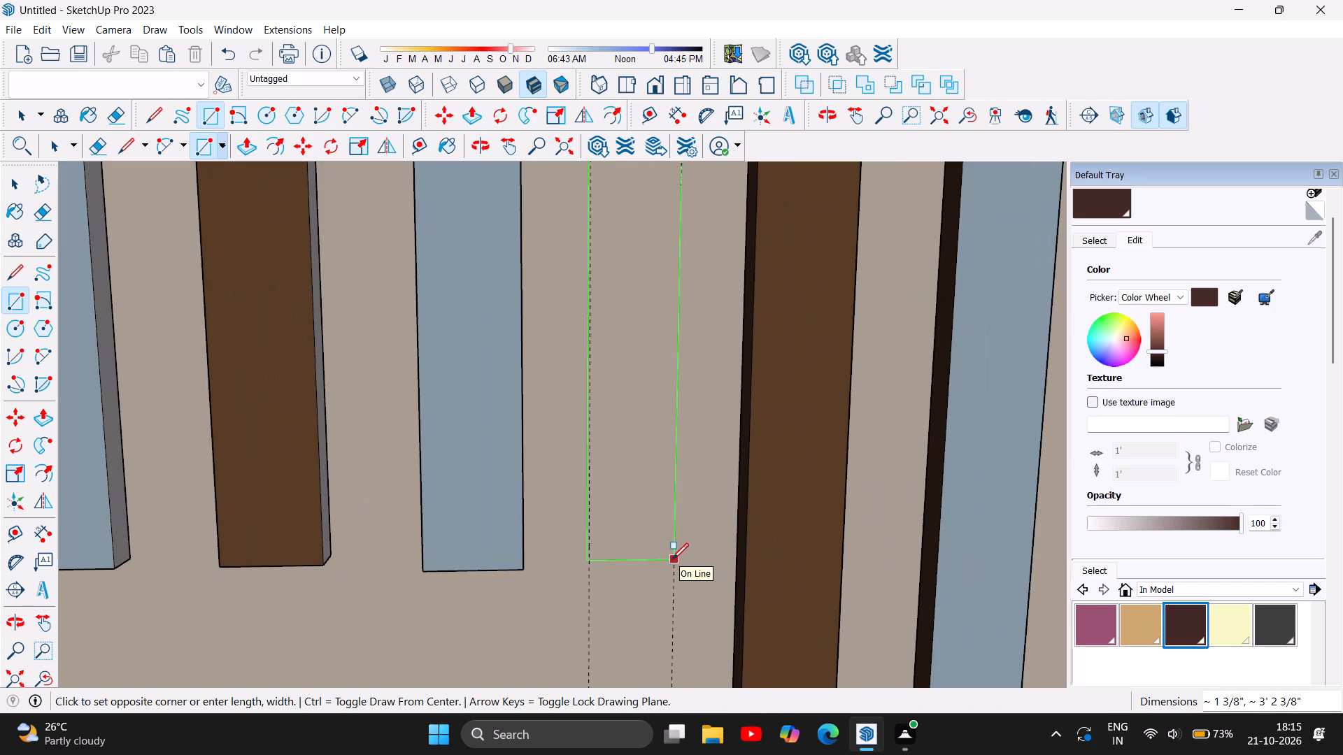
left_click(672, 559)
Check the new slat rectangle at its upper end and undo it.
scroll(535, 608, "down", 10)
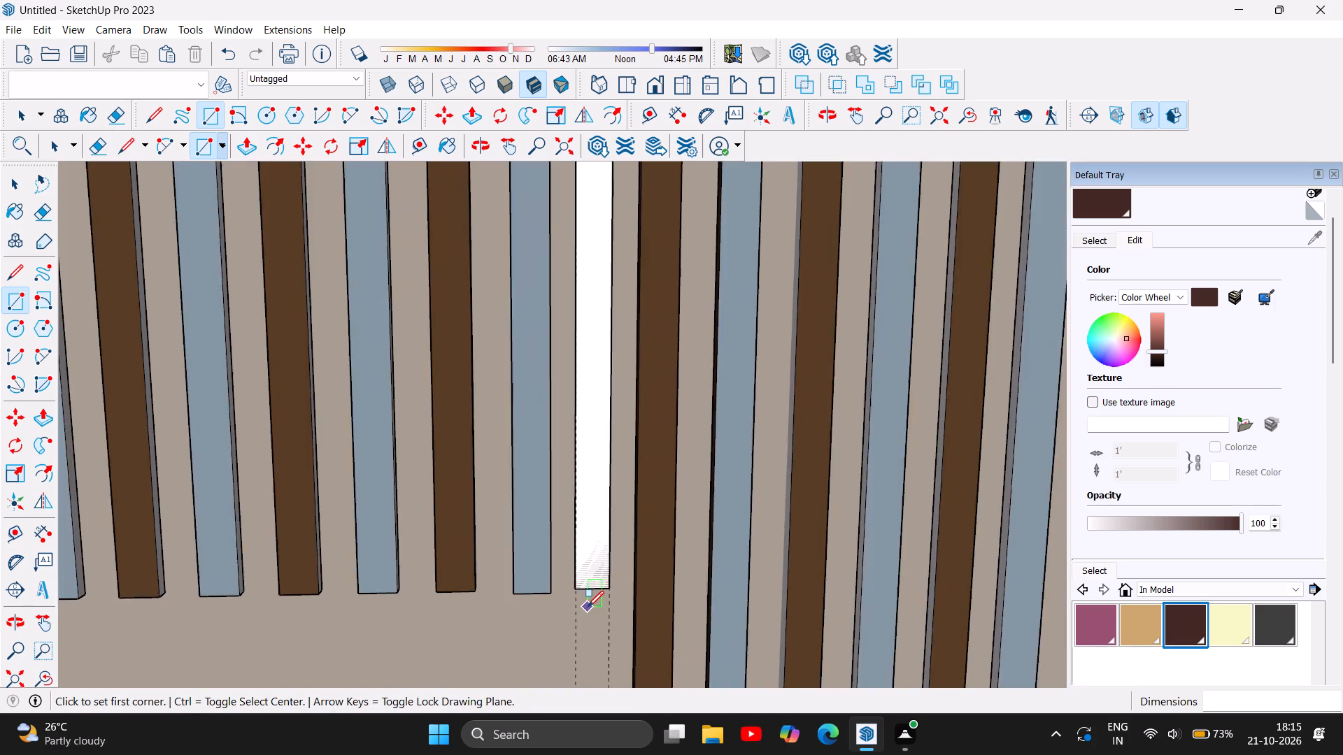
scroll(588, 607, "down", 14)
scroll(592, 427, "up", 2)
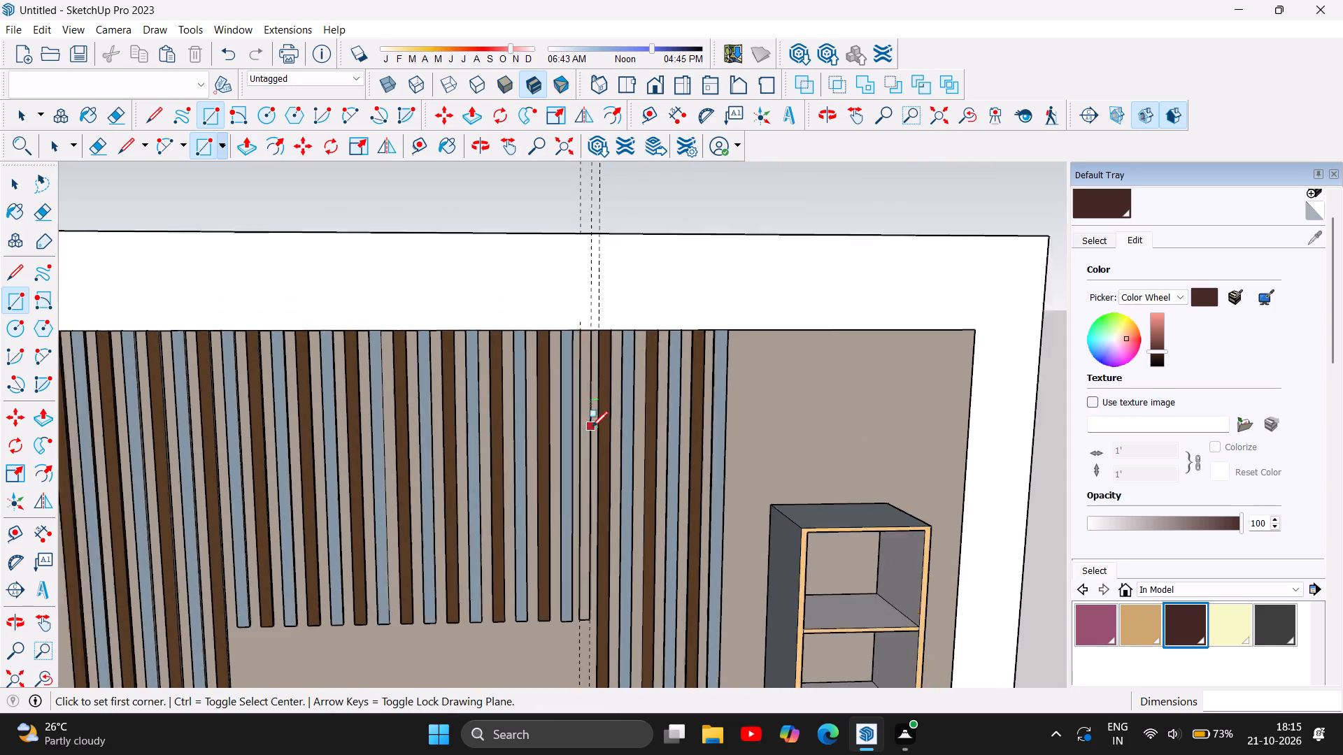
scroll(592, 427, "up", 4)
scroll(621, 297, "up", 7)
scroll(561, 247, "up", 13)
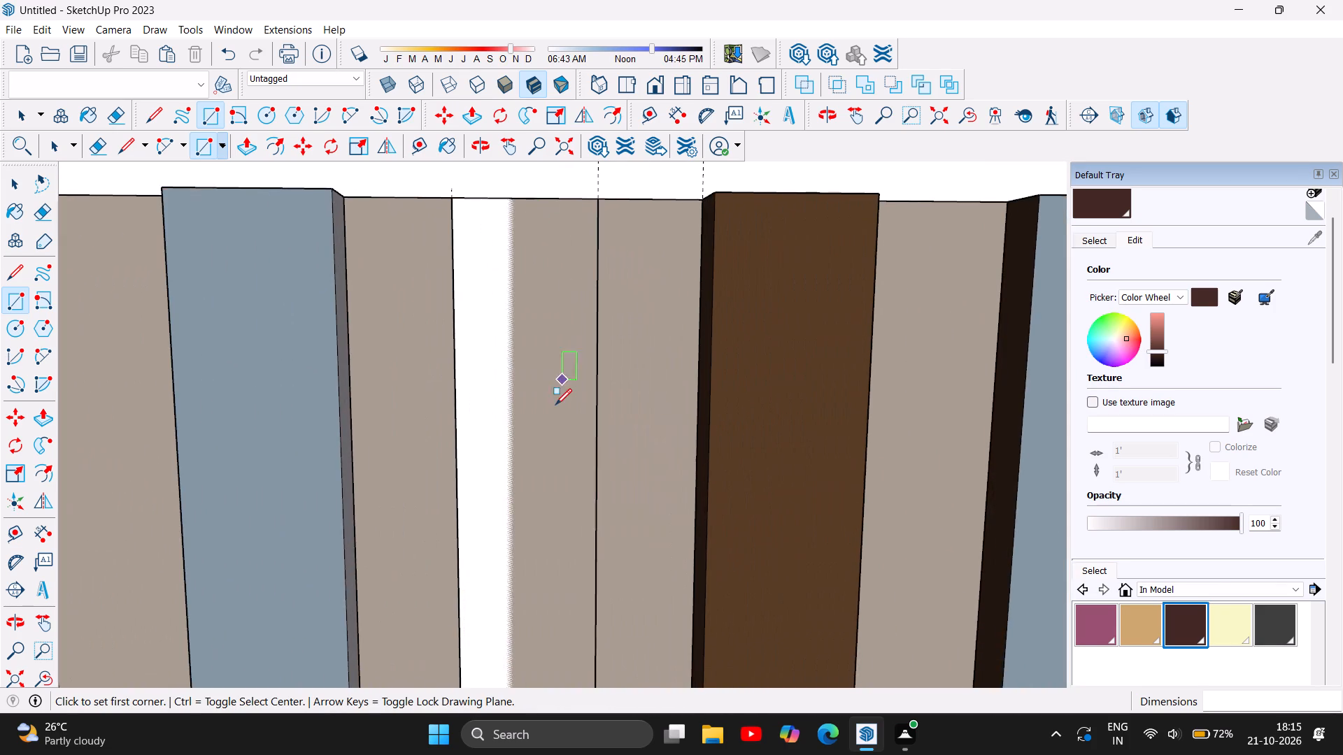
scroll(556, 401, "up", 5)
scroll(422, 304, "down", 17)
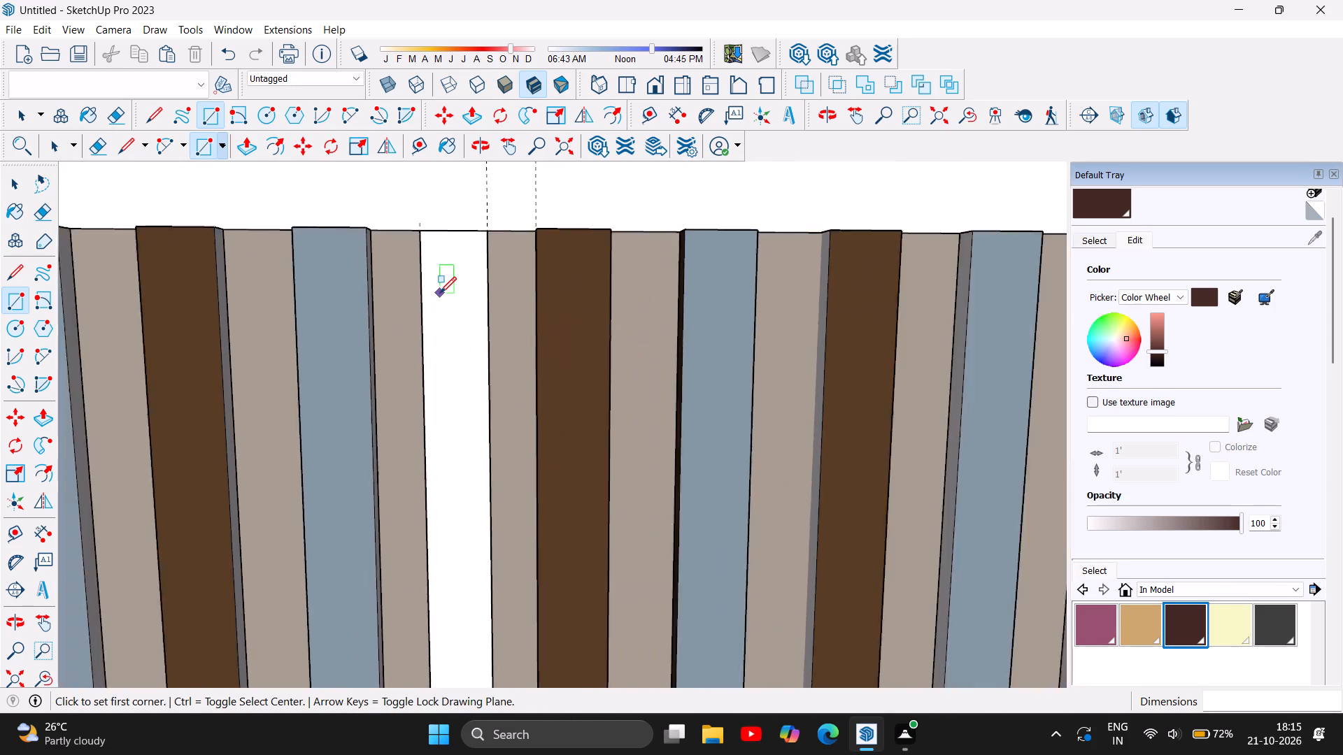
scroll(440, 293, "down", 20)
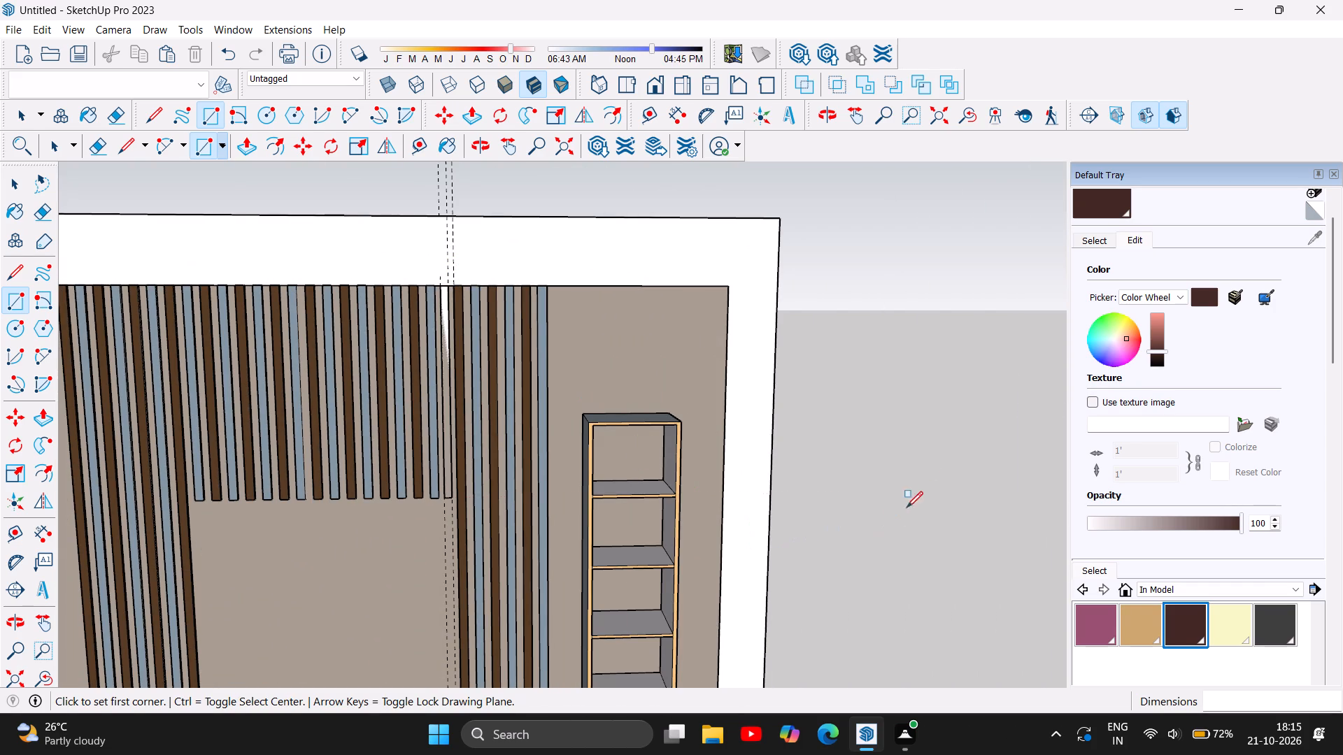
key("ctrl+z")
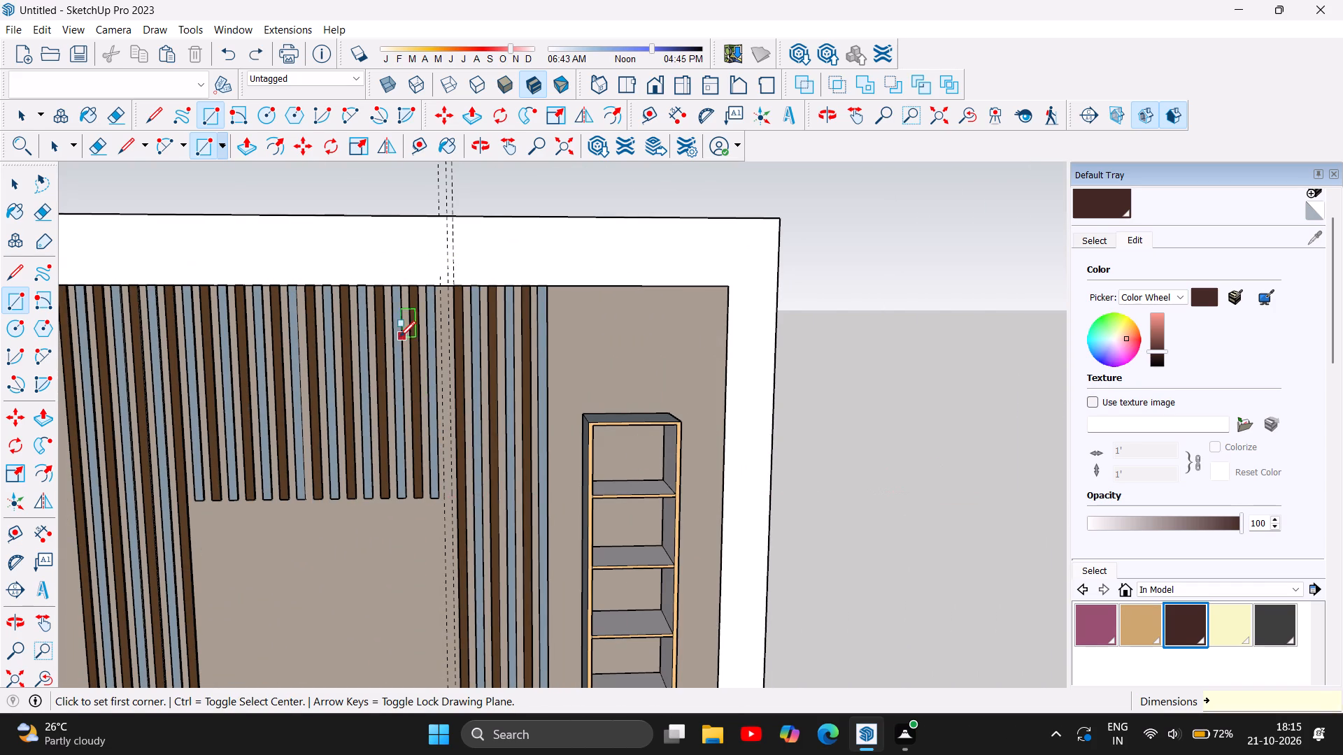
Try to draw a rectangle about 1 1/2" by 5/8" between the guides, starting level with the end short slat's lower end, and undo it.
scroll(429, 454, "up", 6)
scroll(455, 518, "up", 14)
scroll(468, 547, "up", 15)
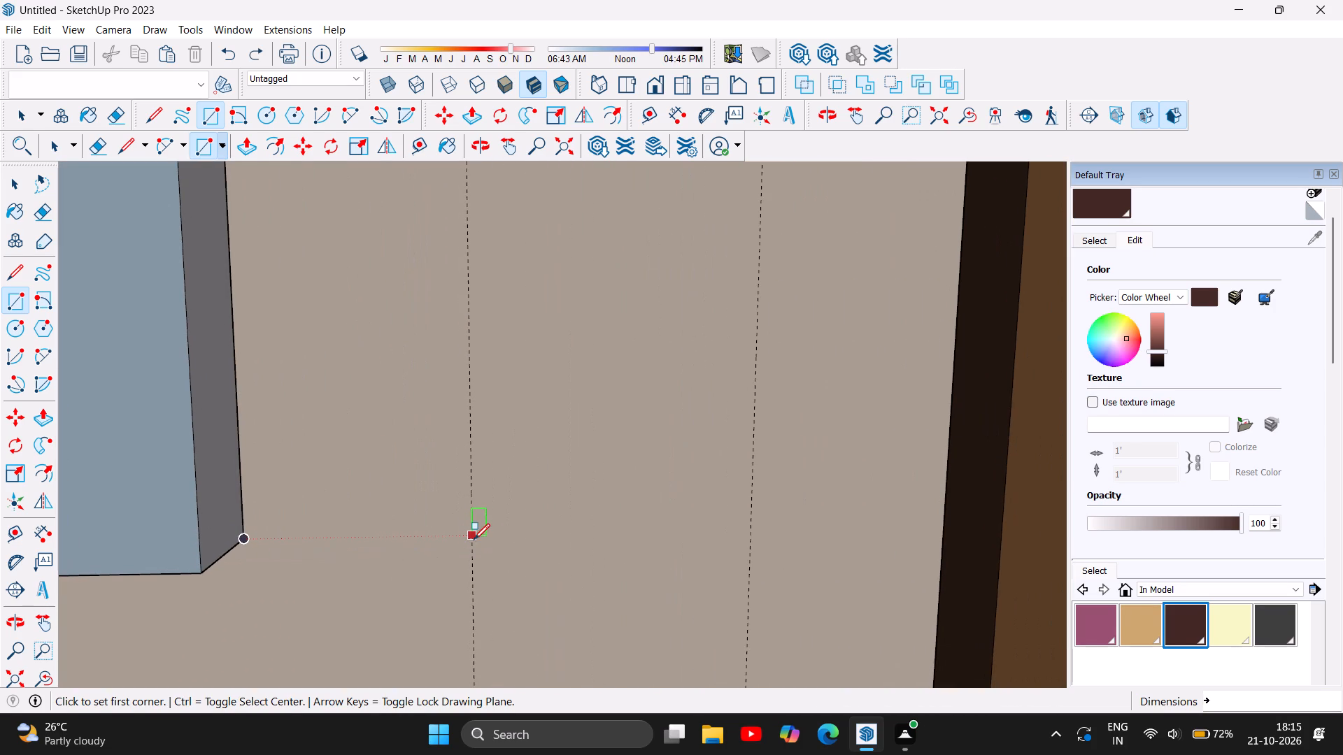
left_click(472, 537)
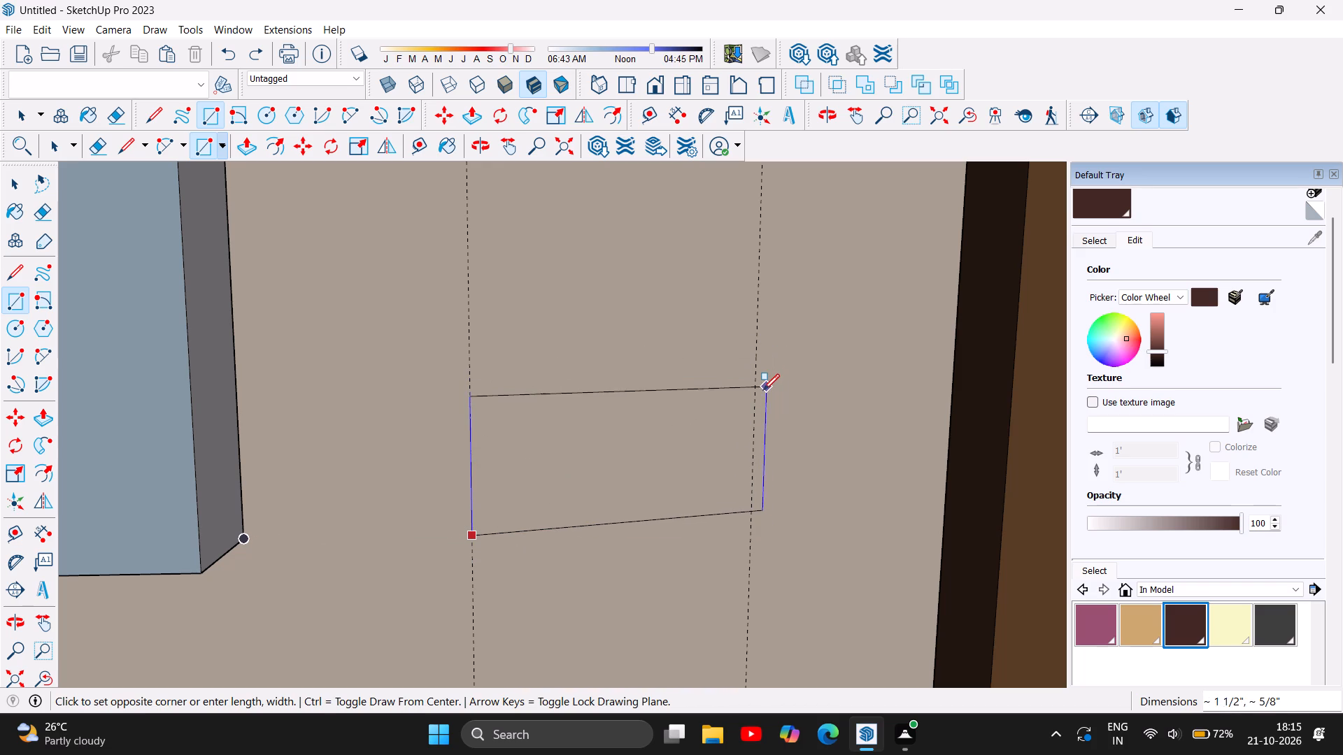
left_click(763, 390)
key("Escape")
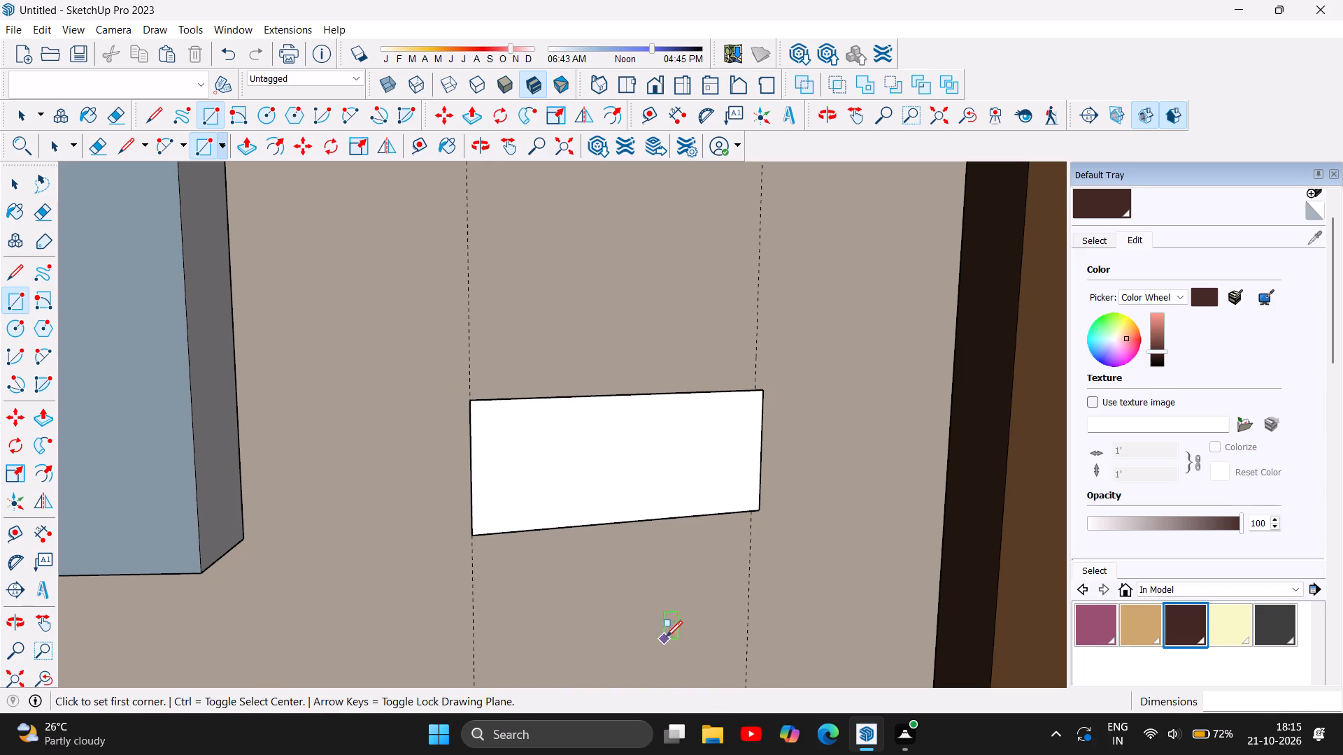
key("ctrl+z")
Draw a slat rectangle about 1 3/8" by 3' 2 5/16" between the two guides, from the wall panel's top edge to the short slats' lower ends.
scroll(595, 629, "down", 7)
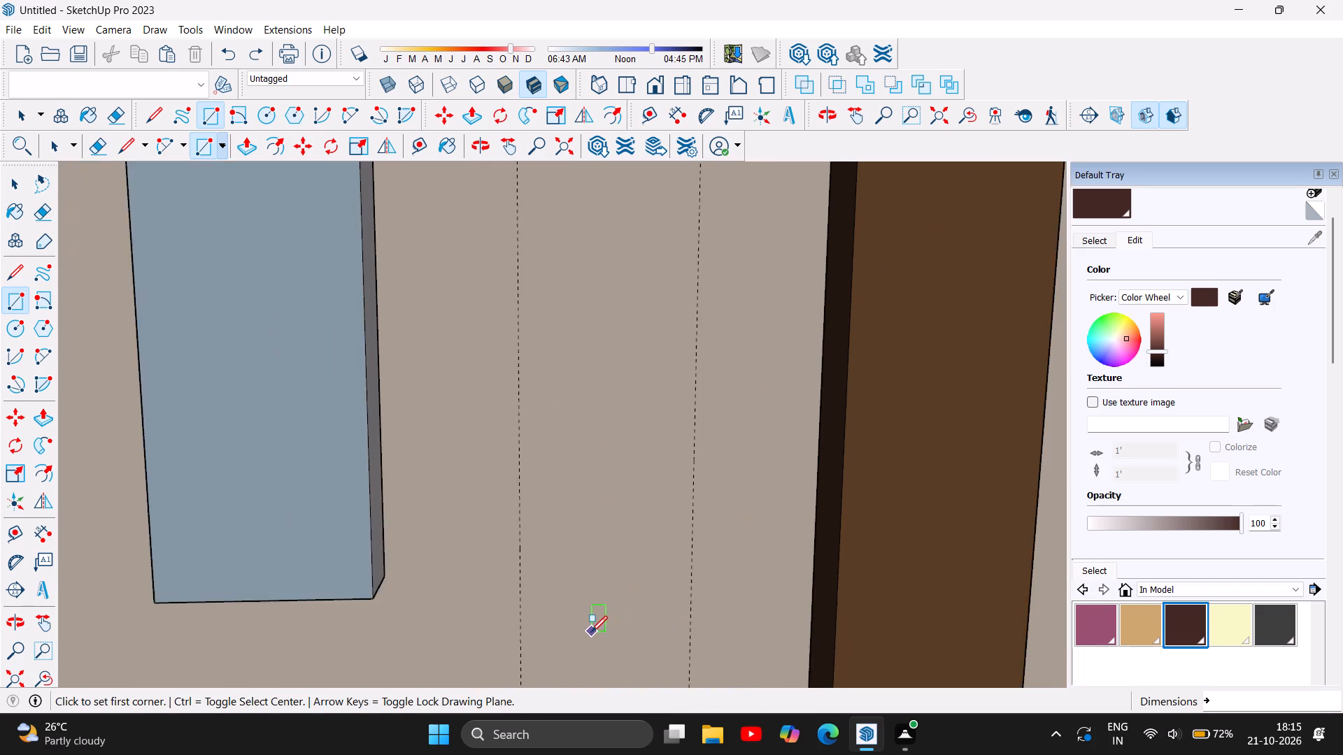
scroll(591, 632, "down", 20)
scroll(591, 632, "down", 1)
scroll(499, 679, "down", 5)
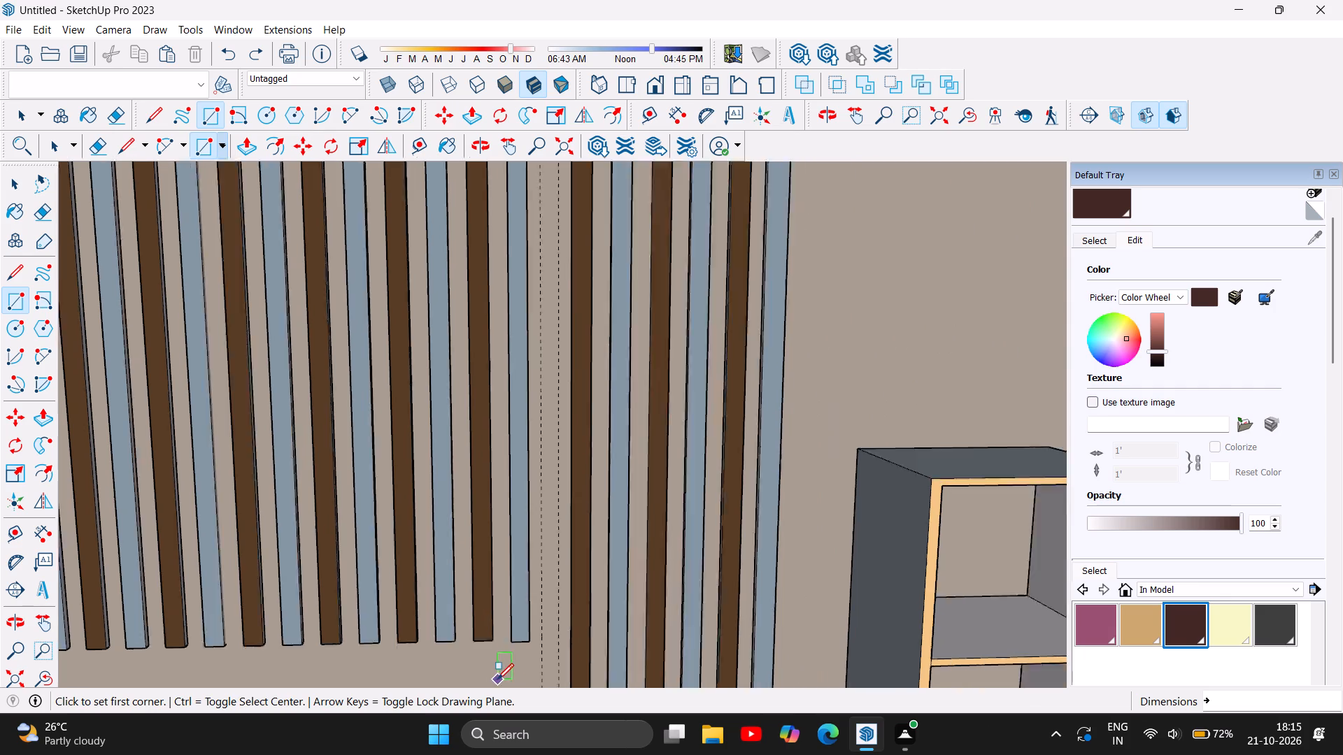
scroll(497, 679, "down", 3)
scroll(539, 317, "up", 14)
scroll(528, 348, "up", 7)
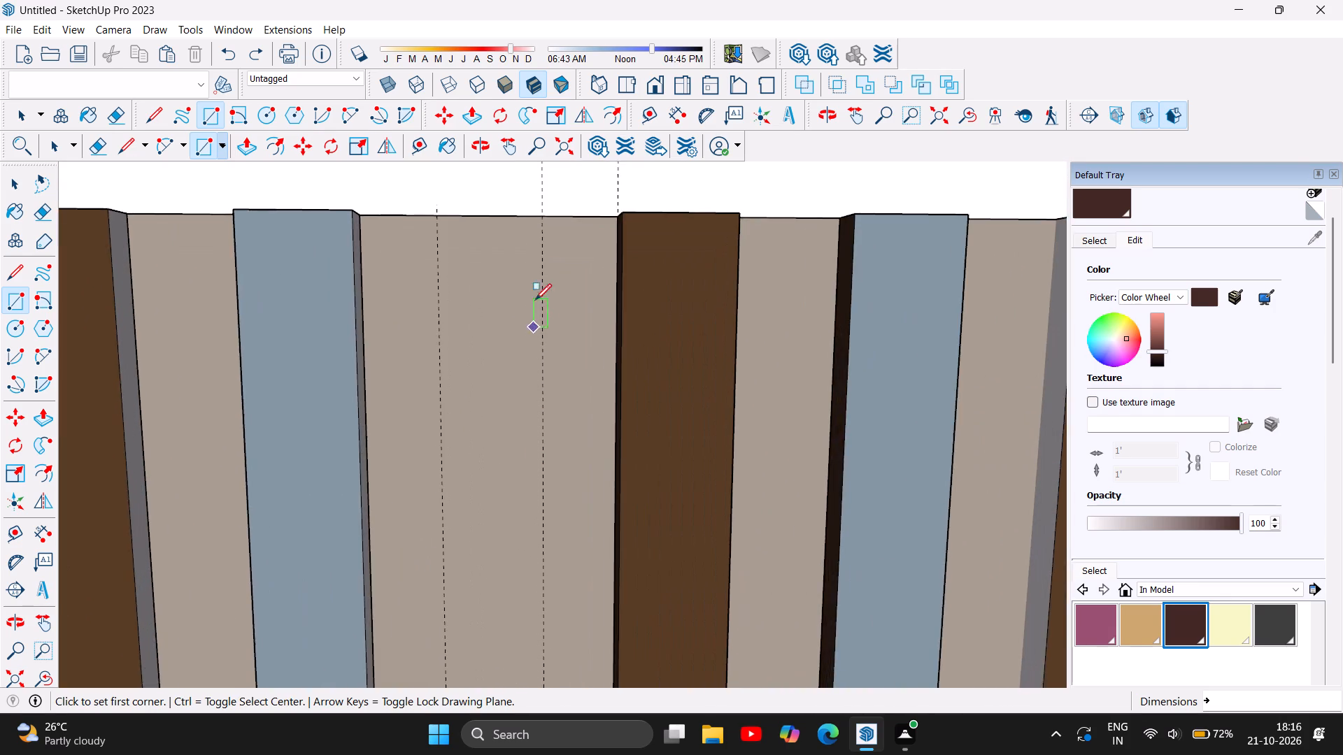
scroll(502, 199, "up", 4)
scroll(427, 228, "up", 7)
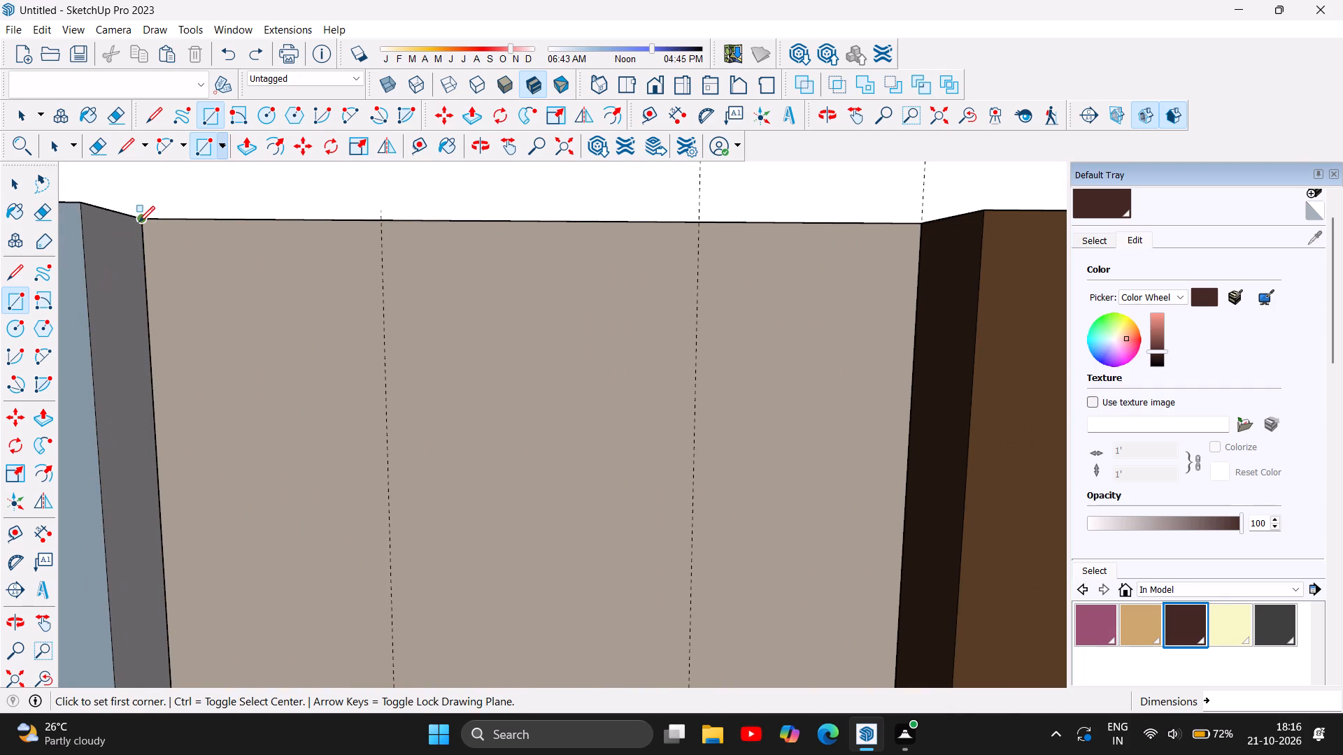
left_click(379, 220)
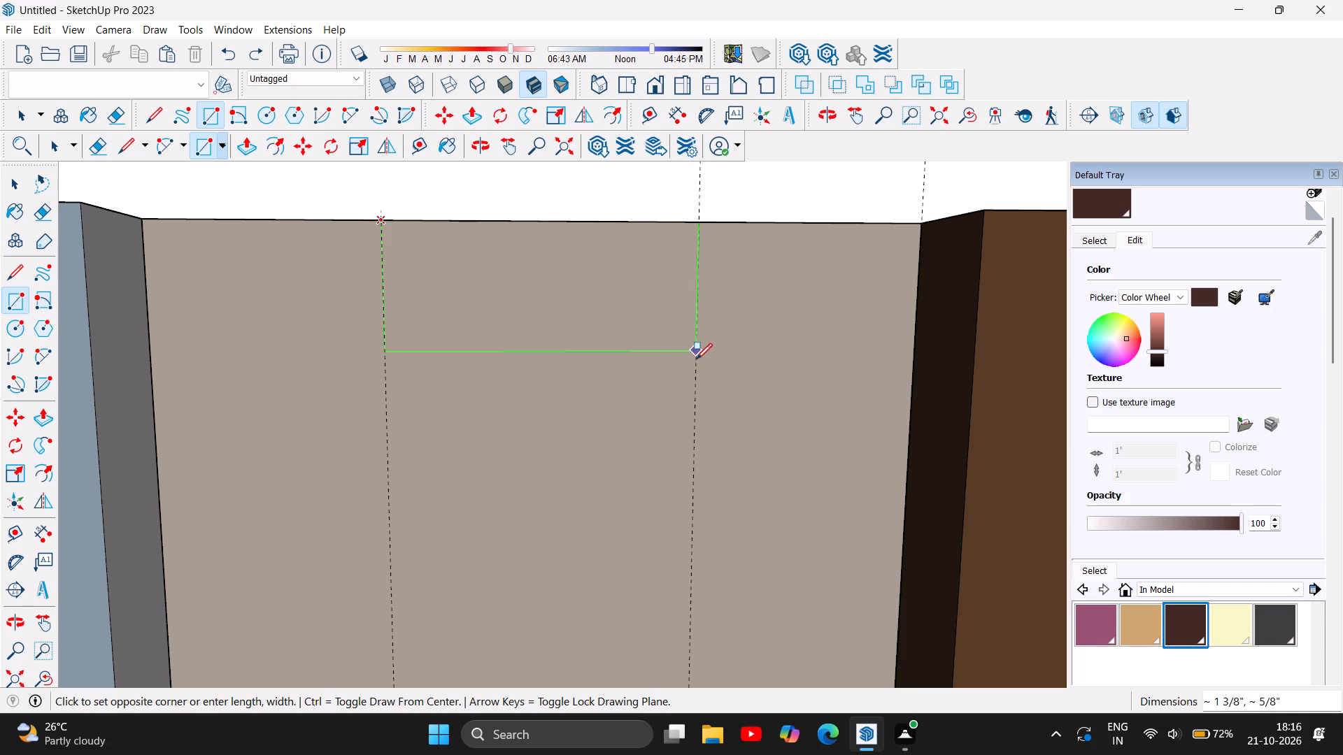
scroll(694, 377, "down", 15)
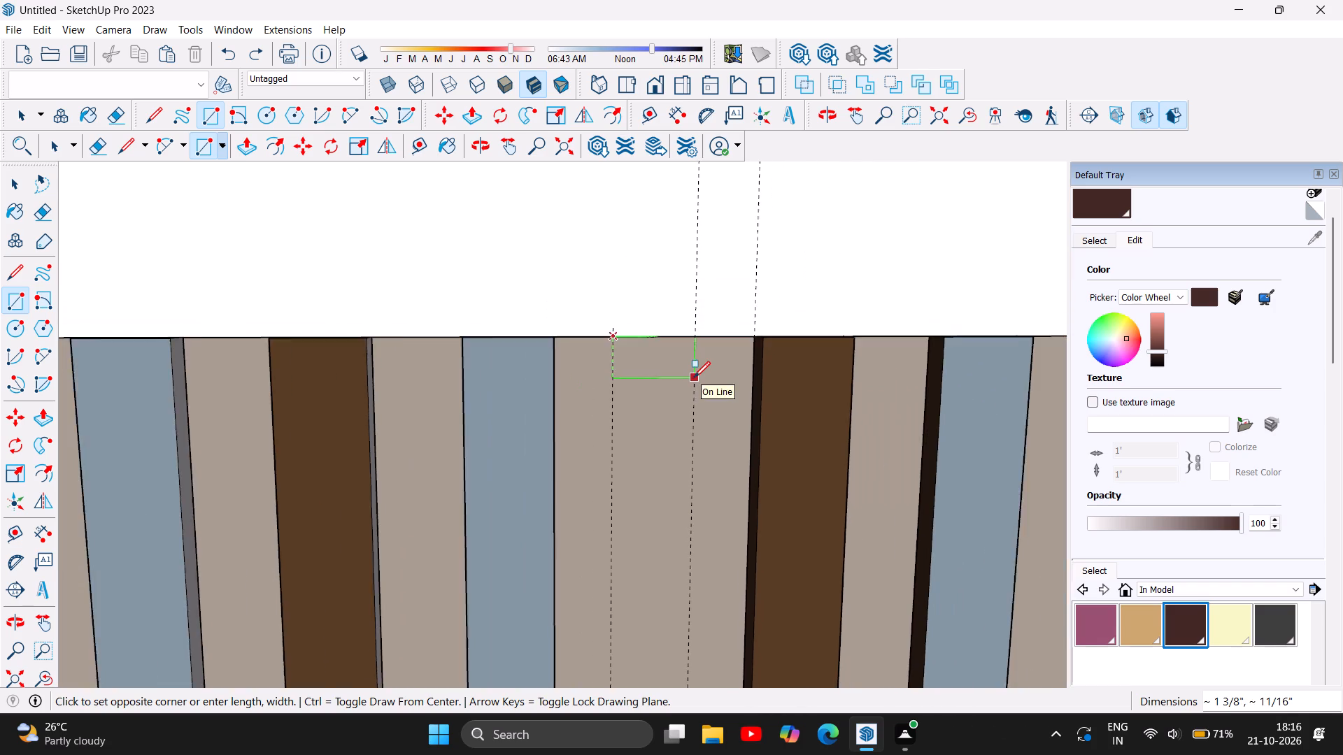
scroll(690, 584, "down", 6)
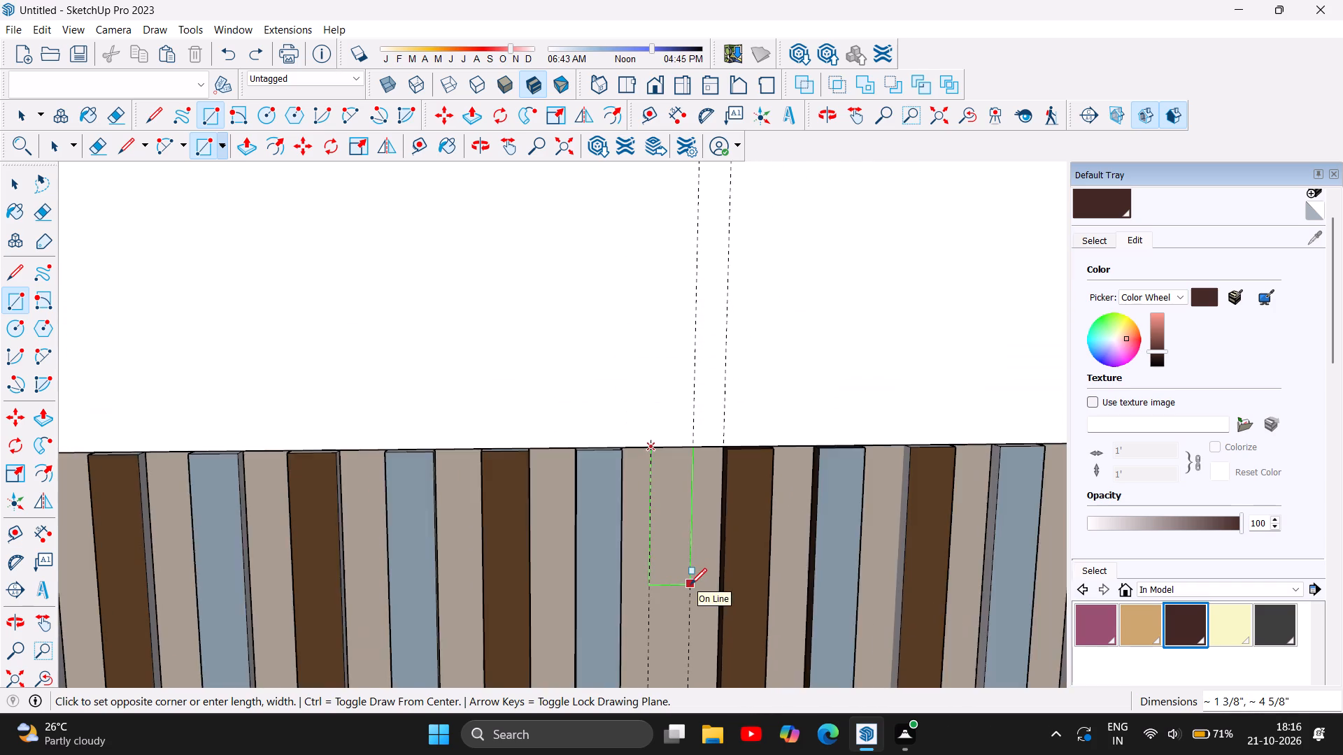
scroll(690, 584, "down", 18)
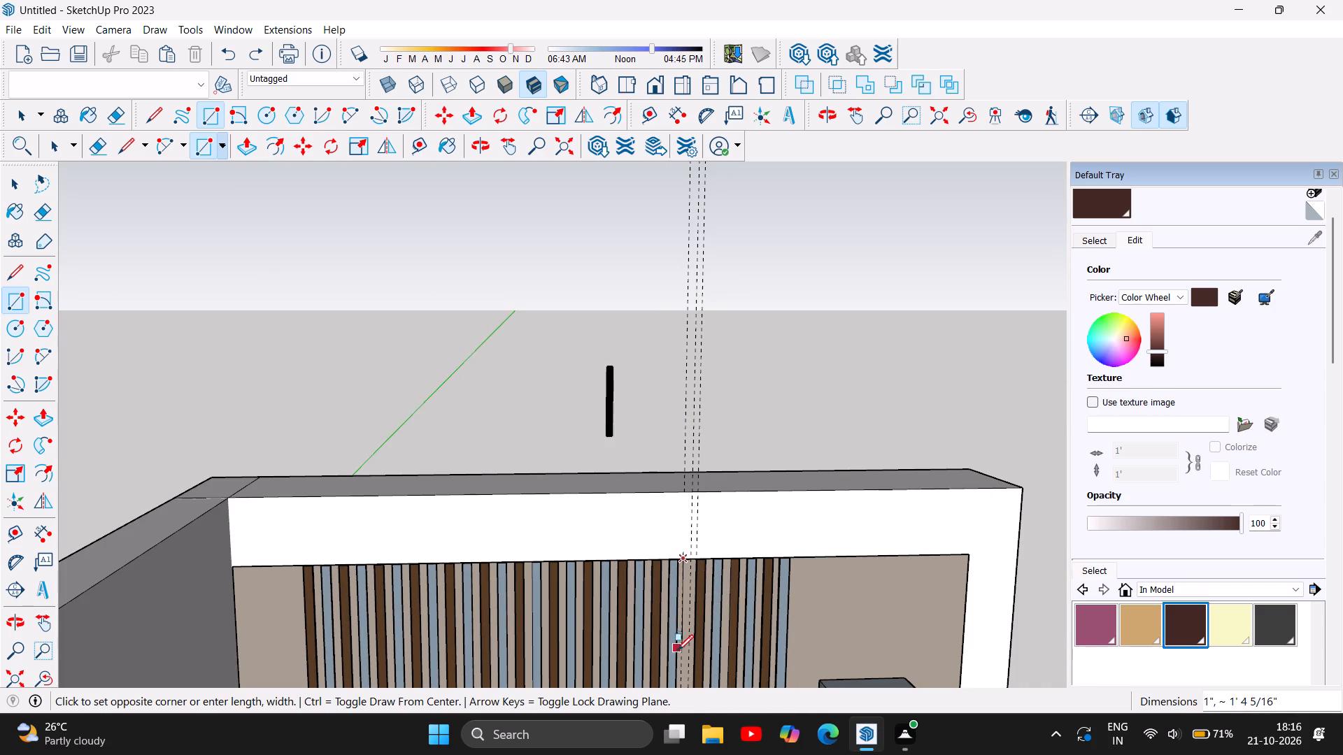
scroll(678, 621, "down", 12)
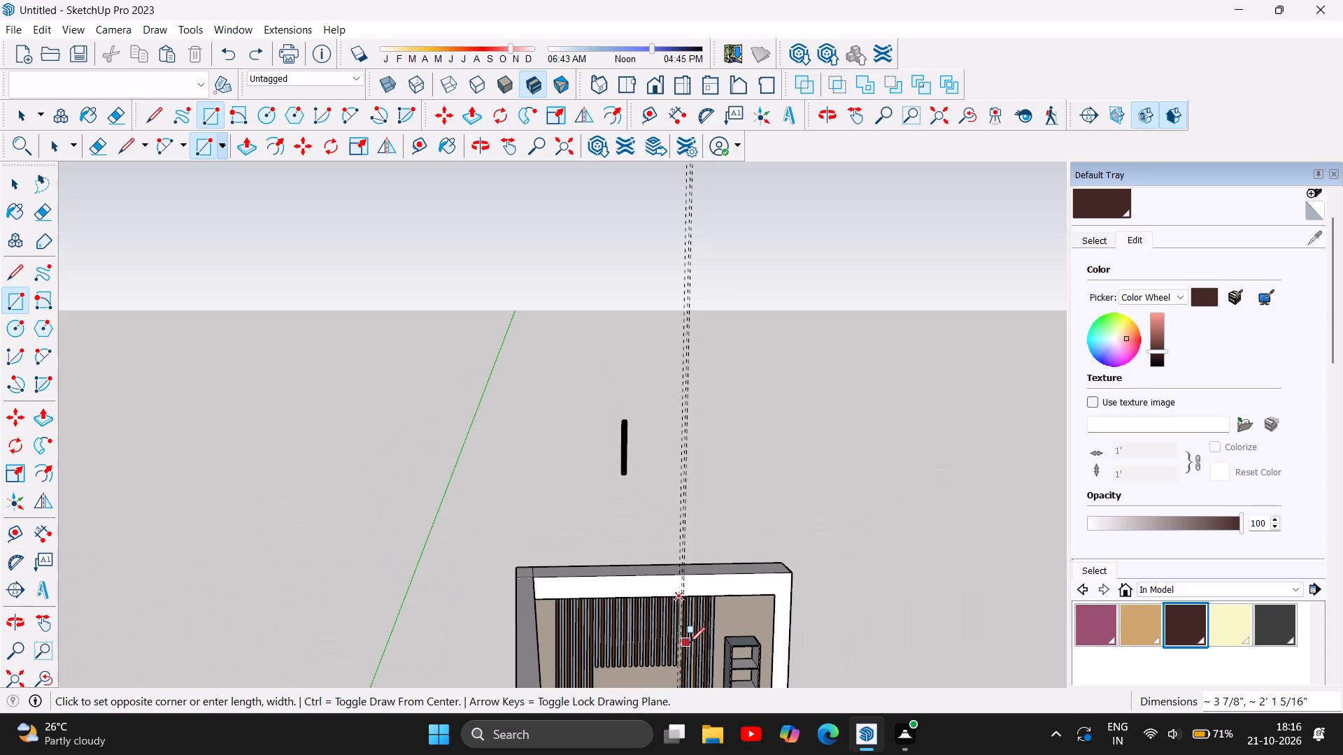
scroll(683, 669, "up", 18)
scroll(672, 639, "up", 20)
scroll(674, 627, "up", 3)
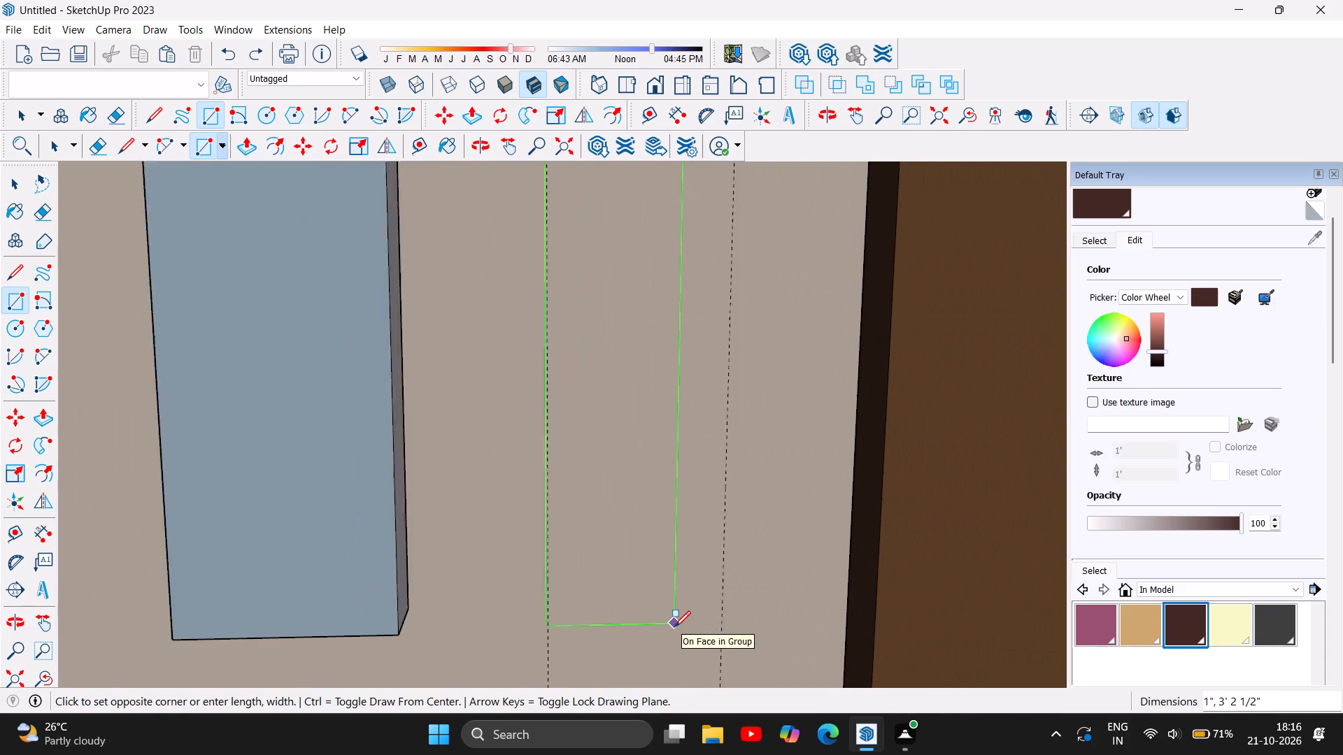
scroll(674, 627, "up", 3)
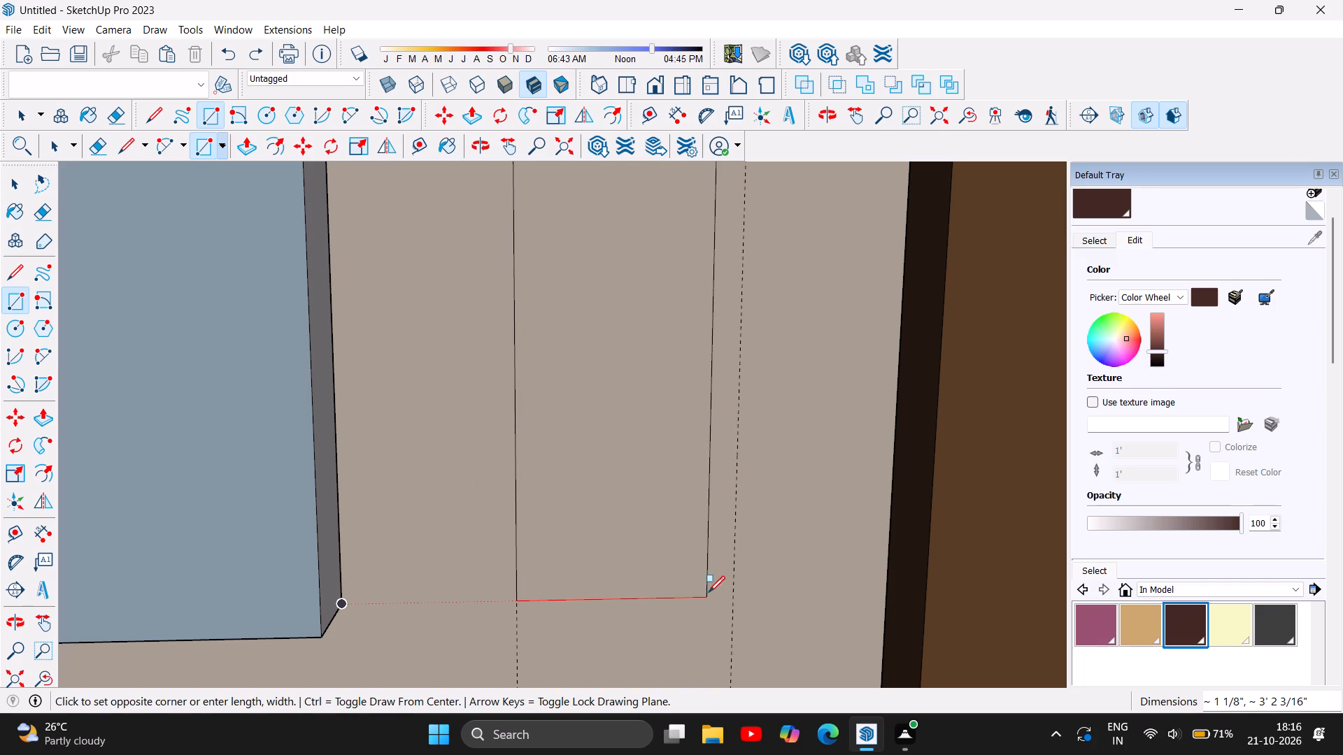
left_click(730, 592)
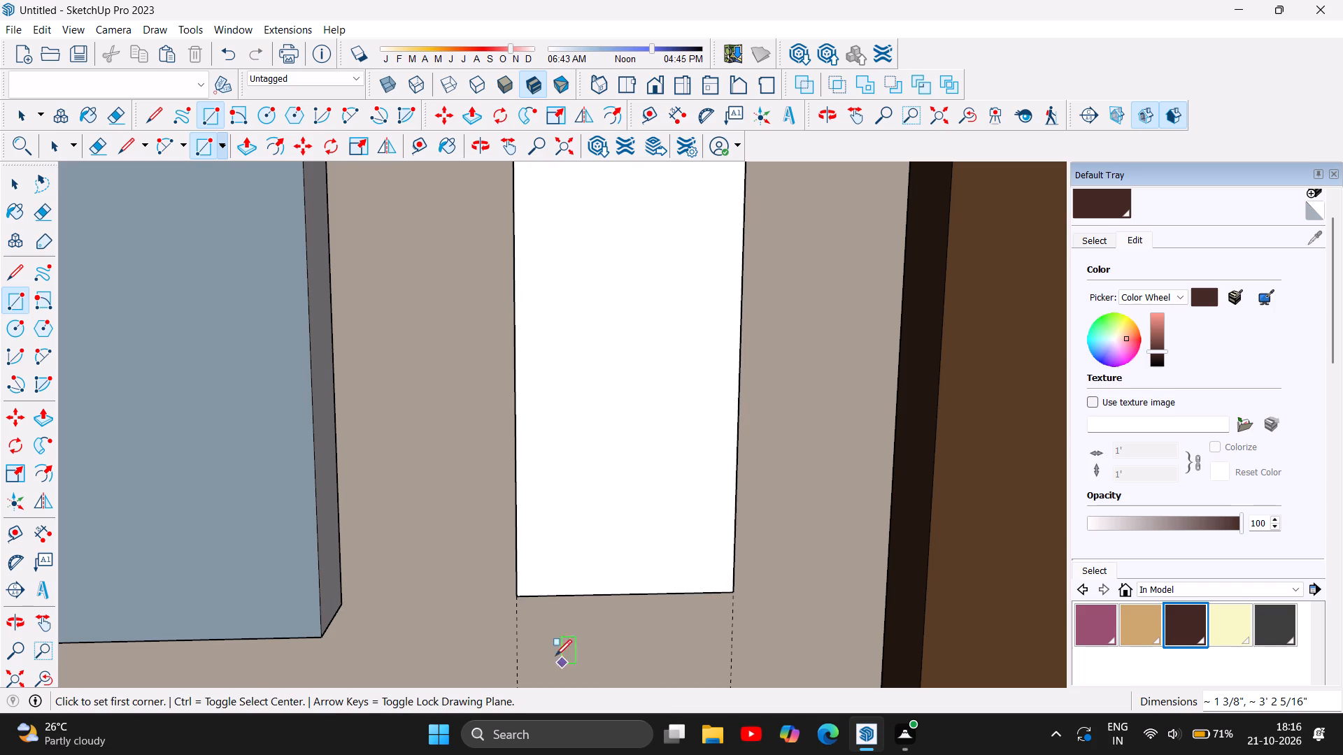
Push/Pull the new slat rectangle out by 0.5".
scroll(529, 640, "down", 6)
scroll(463, 635, "down", 5)
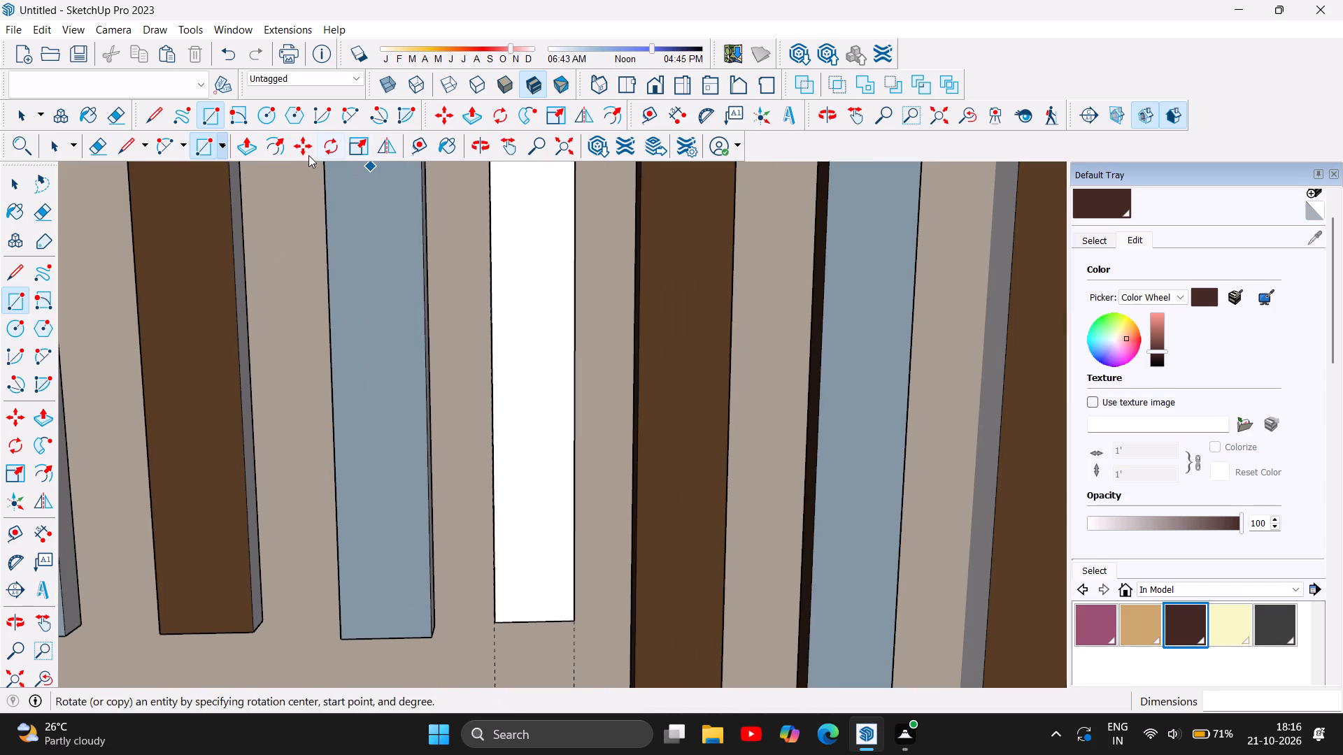
left_click(256, 152)
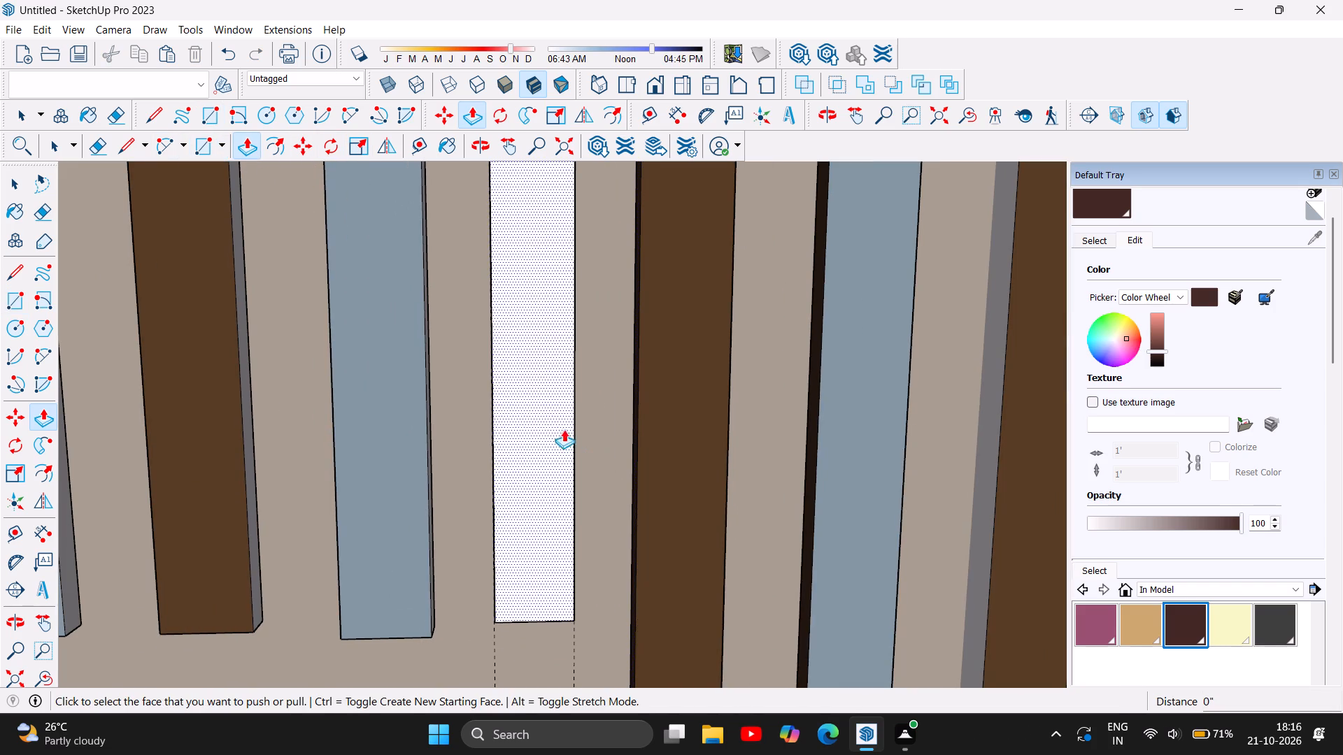
left_click(541, 435)
type("0.5")
key("Return")
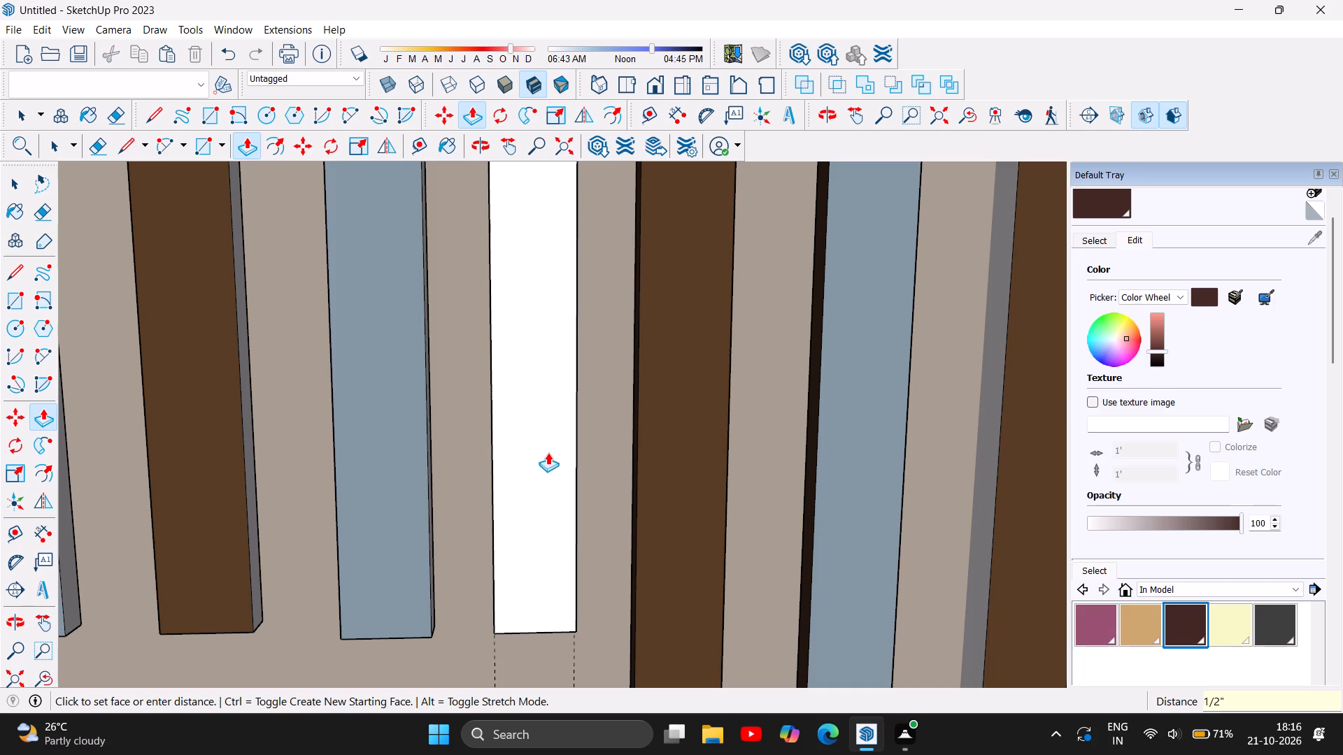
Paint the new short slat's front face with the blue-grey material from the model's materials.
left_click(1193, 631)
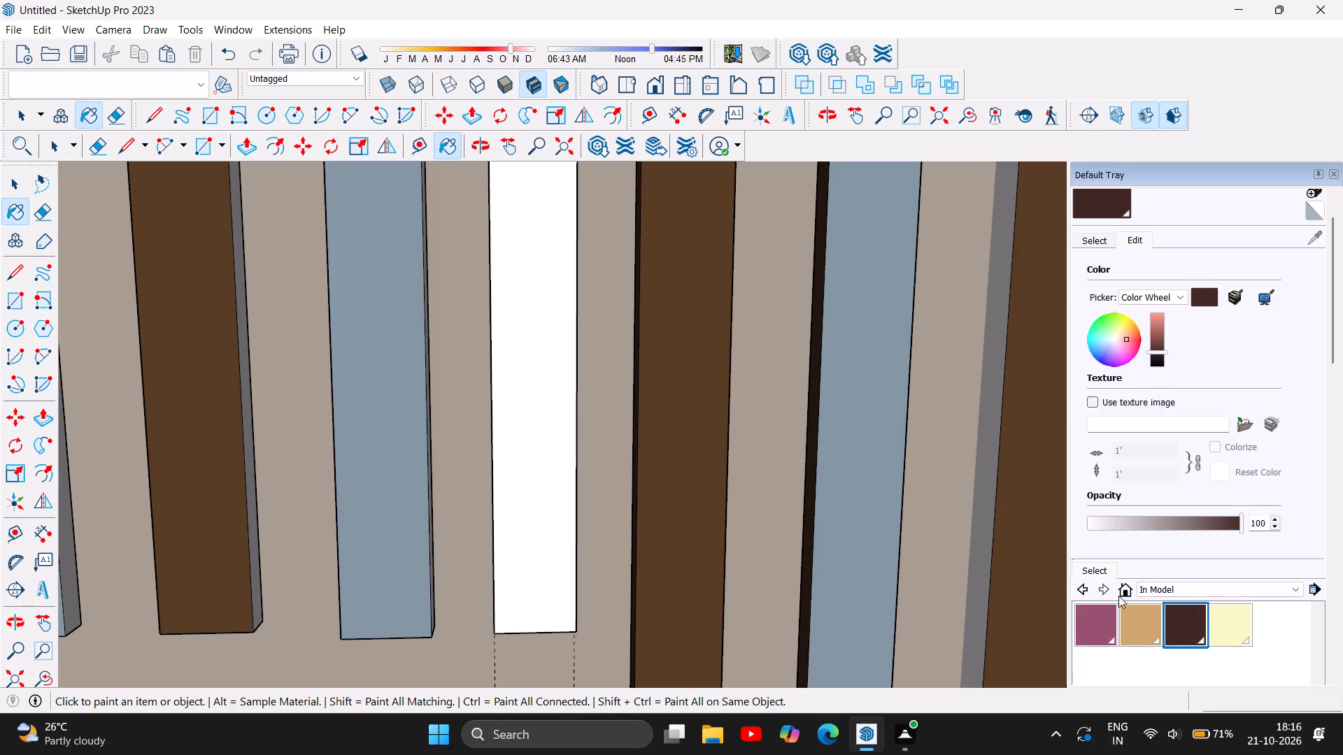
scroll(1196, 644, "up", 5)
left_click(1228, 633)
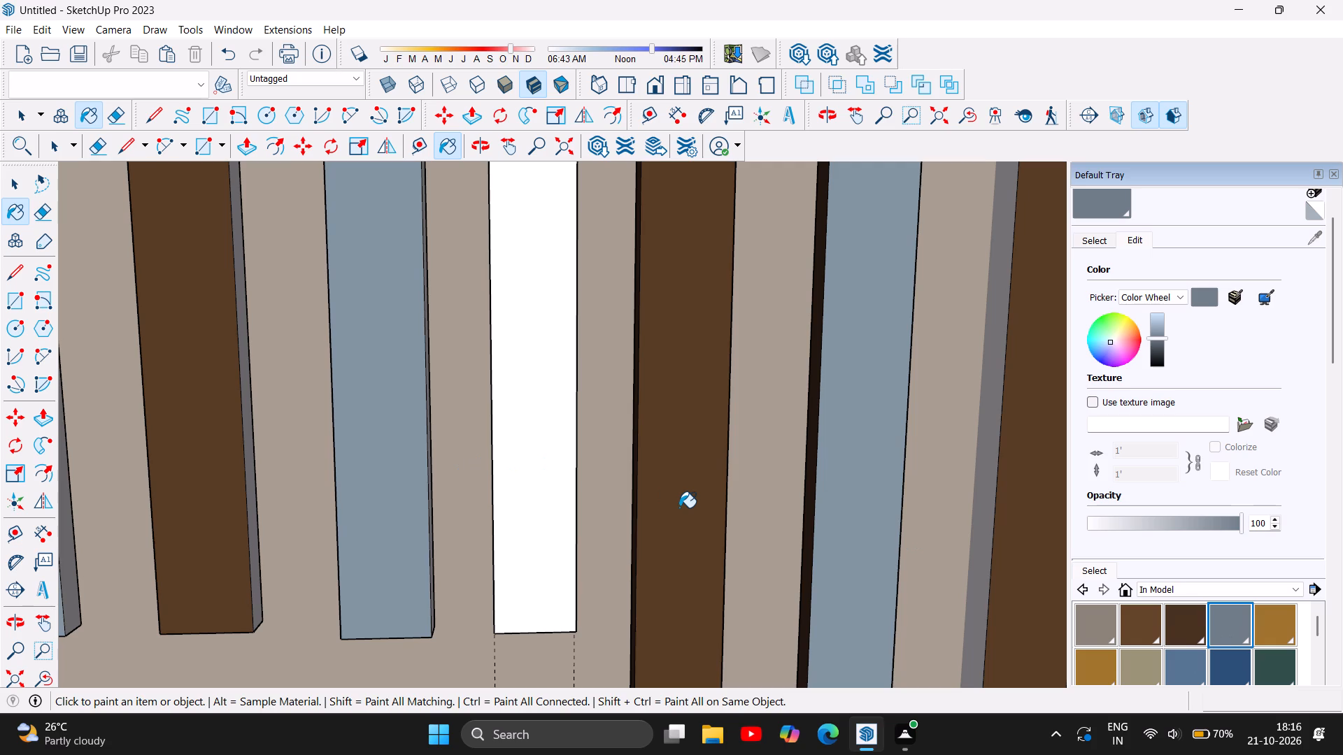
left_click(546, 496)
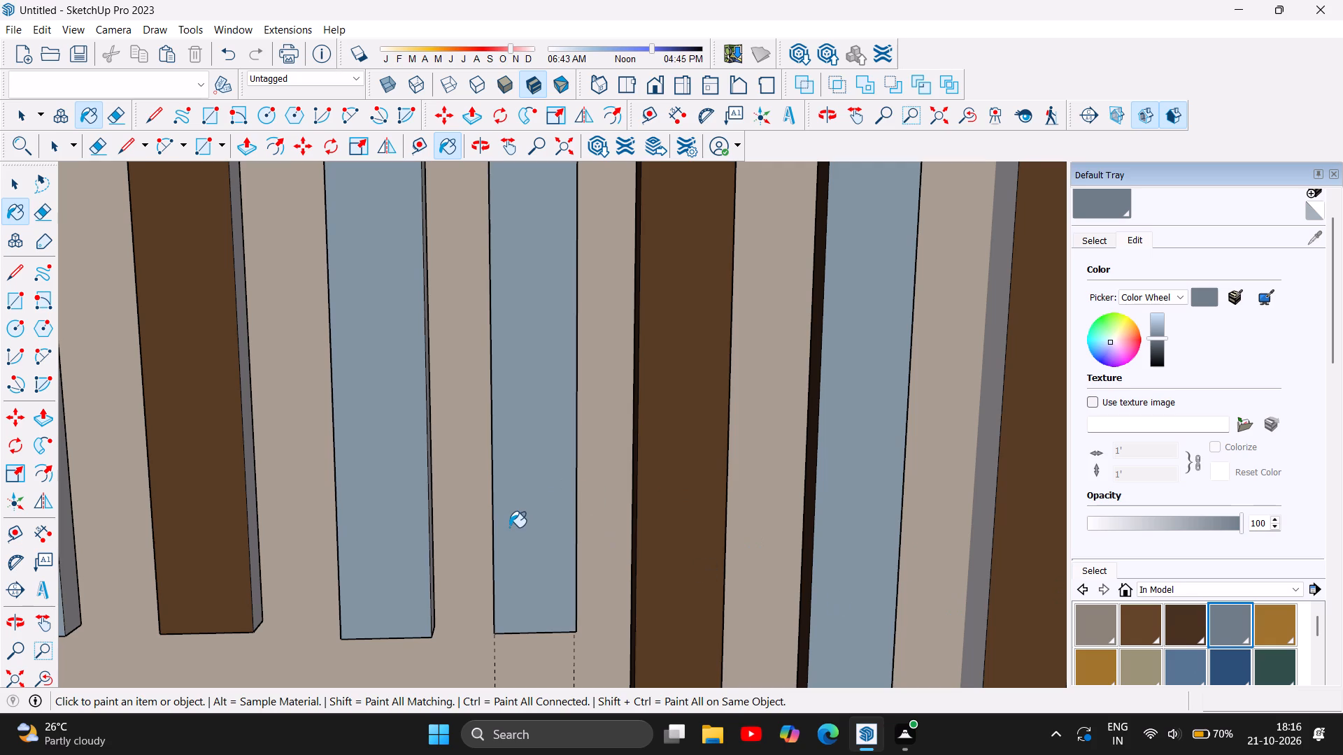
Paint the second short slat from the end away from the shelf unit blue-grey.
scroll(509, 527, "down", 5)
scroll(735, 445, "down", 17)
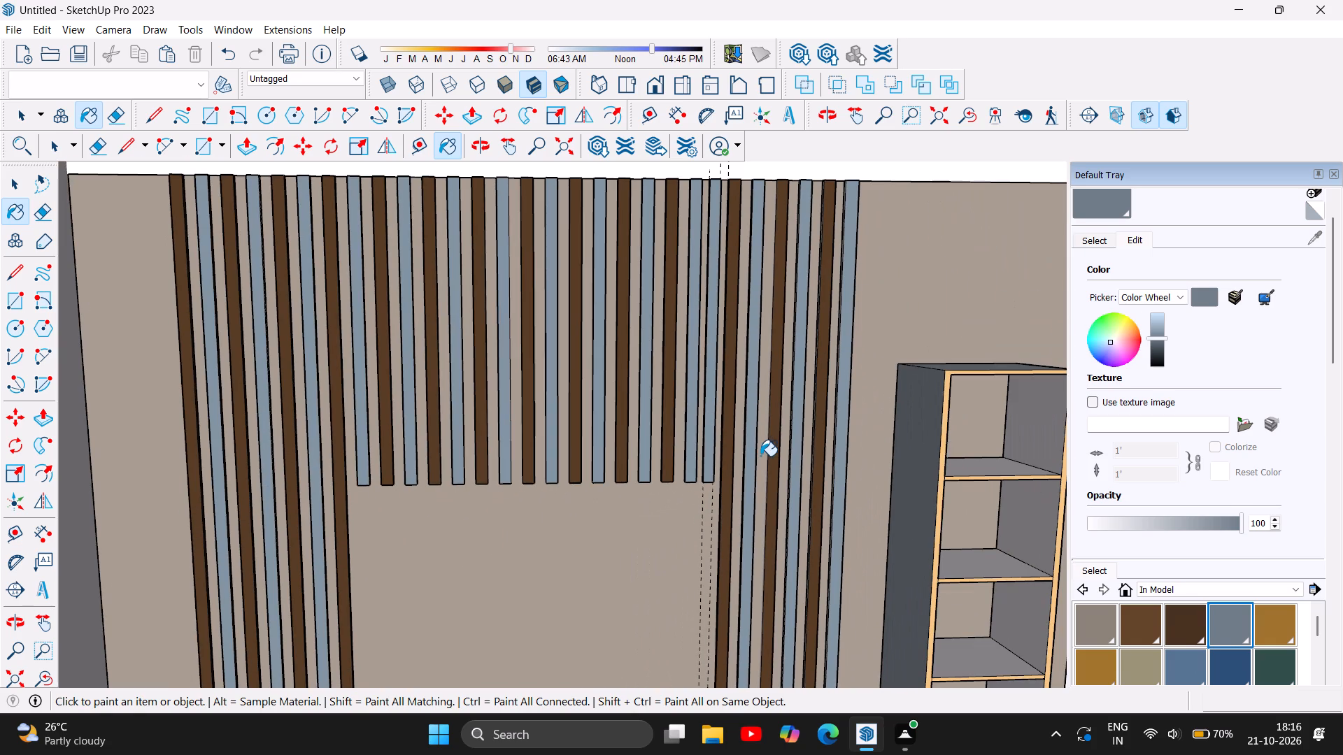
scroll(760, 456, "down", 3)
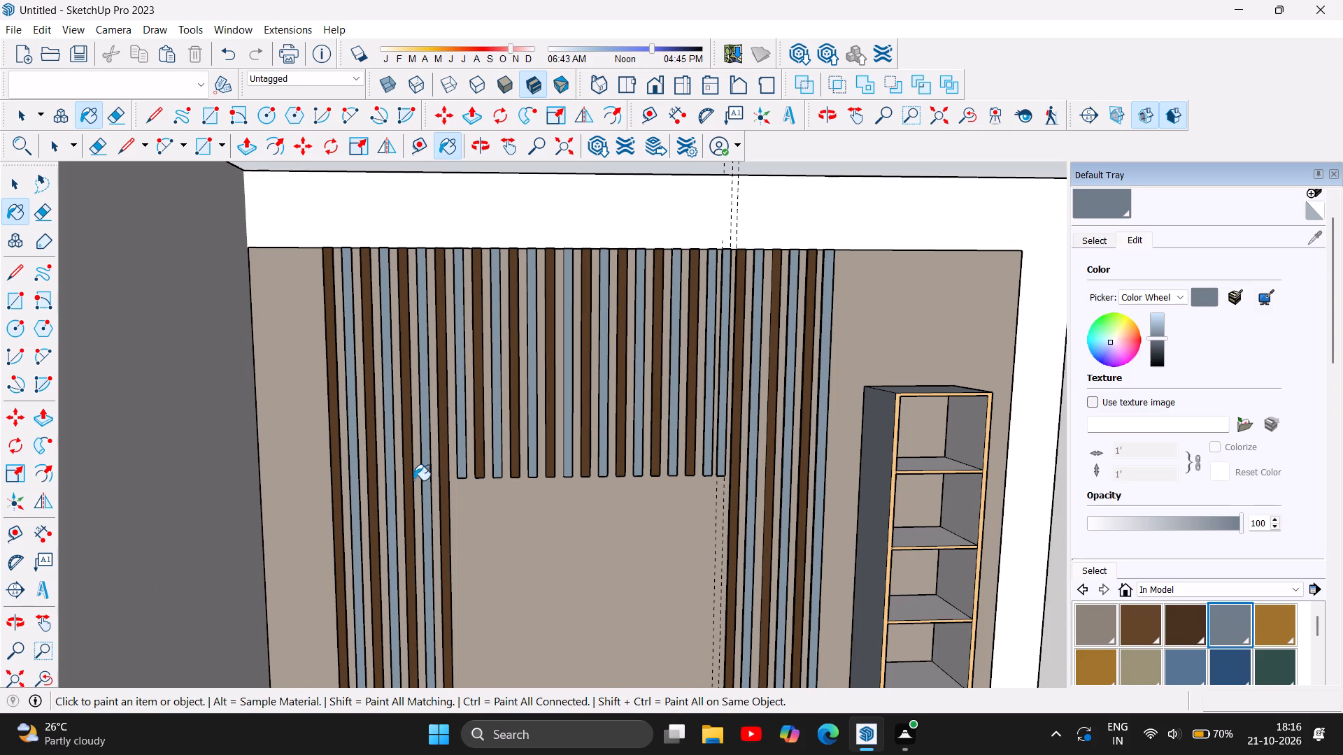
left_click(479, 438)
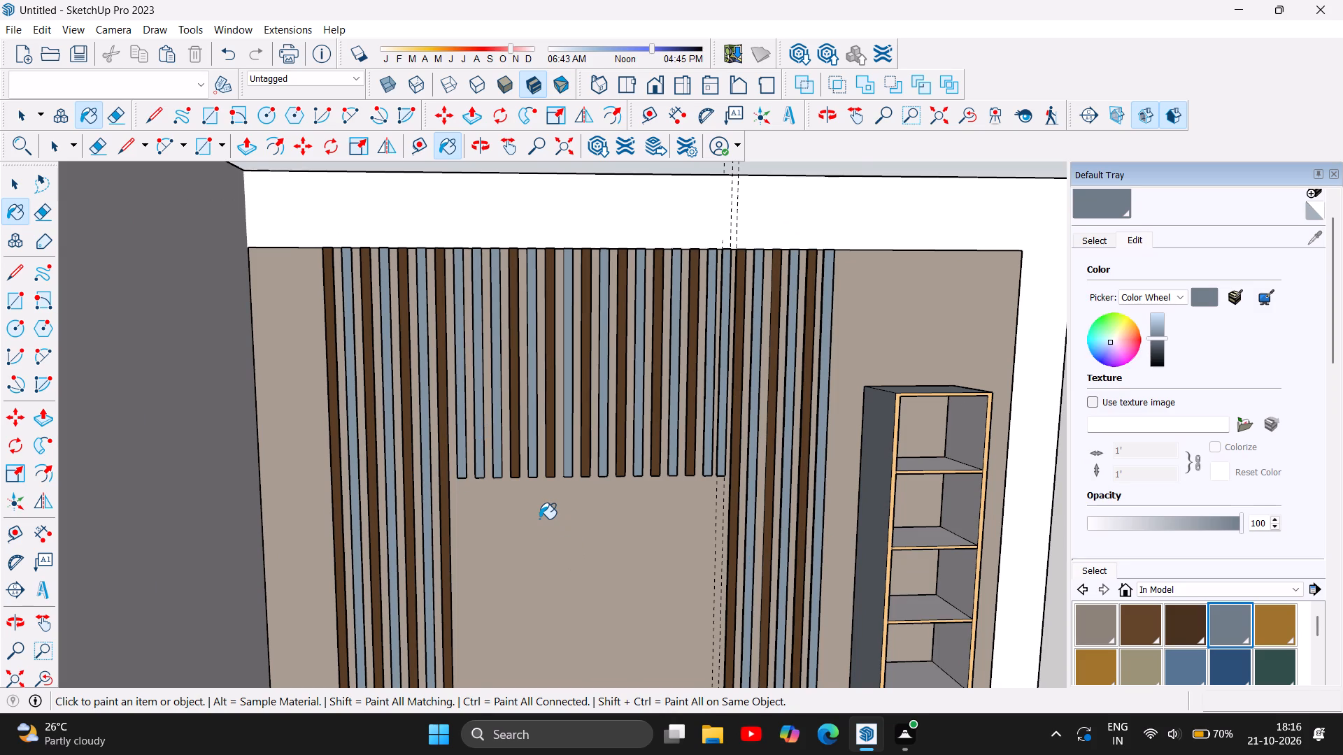
Repaint the second short slat from the end away from the shelf unit with the dark brown material.
scroll(539, 519, "down", 4)
scroll(569, 238, "down", 4)
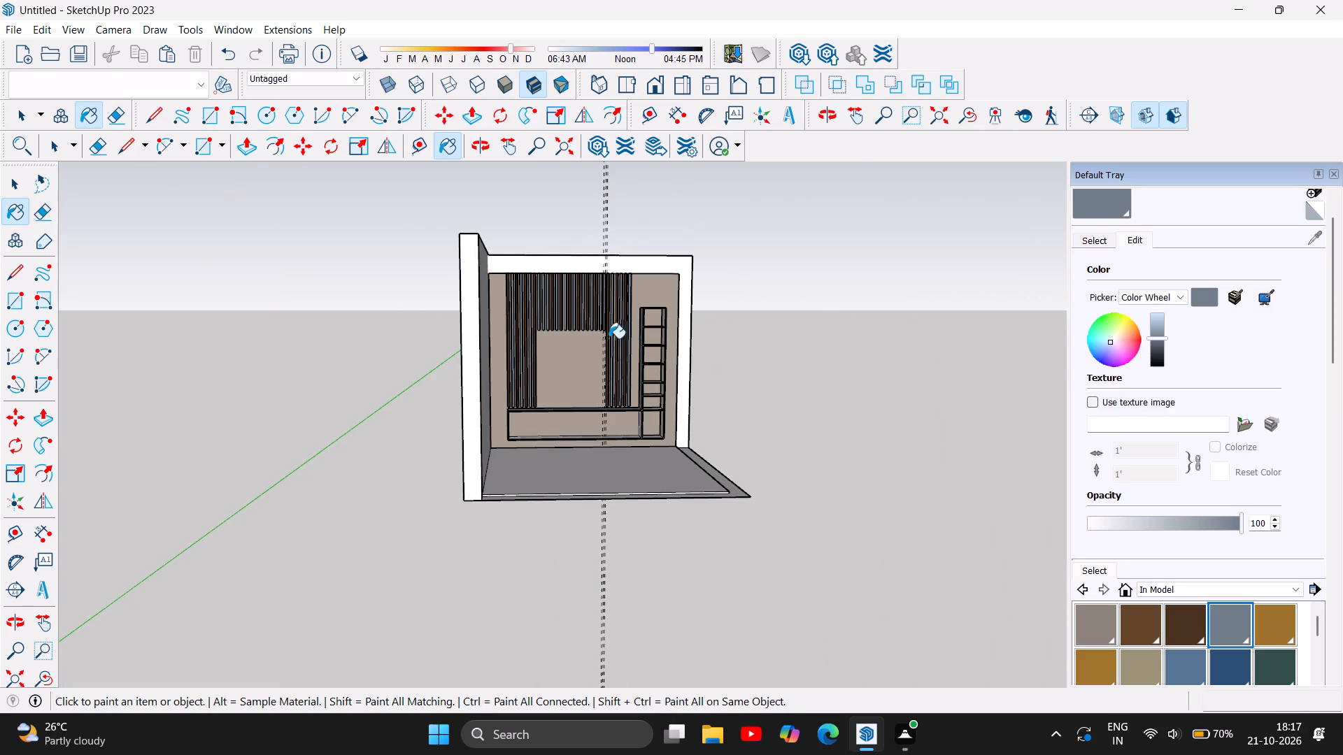
scroll(617, 308, "up", 6)
scroll(632, 415, "up", 3)
scroll(532, 423, "up", 6)
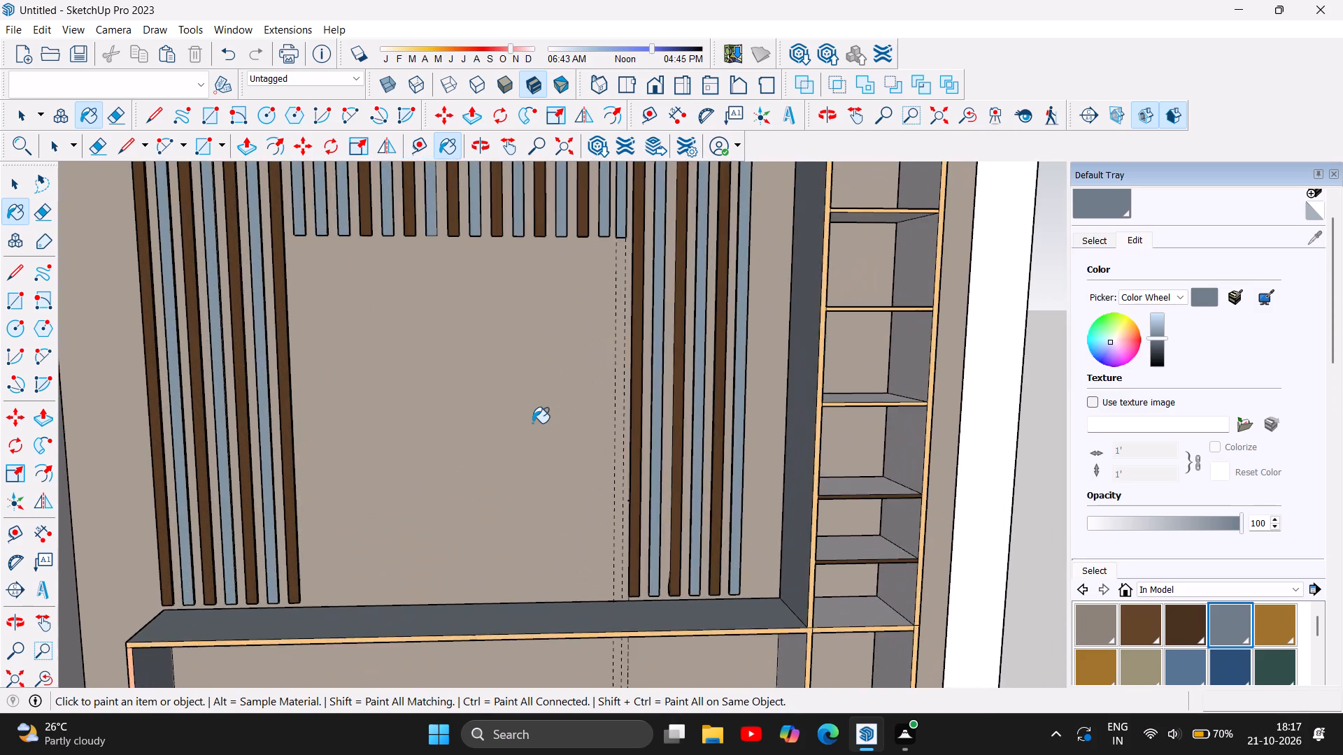
scroll(532, 423, "down", 12)
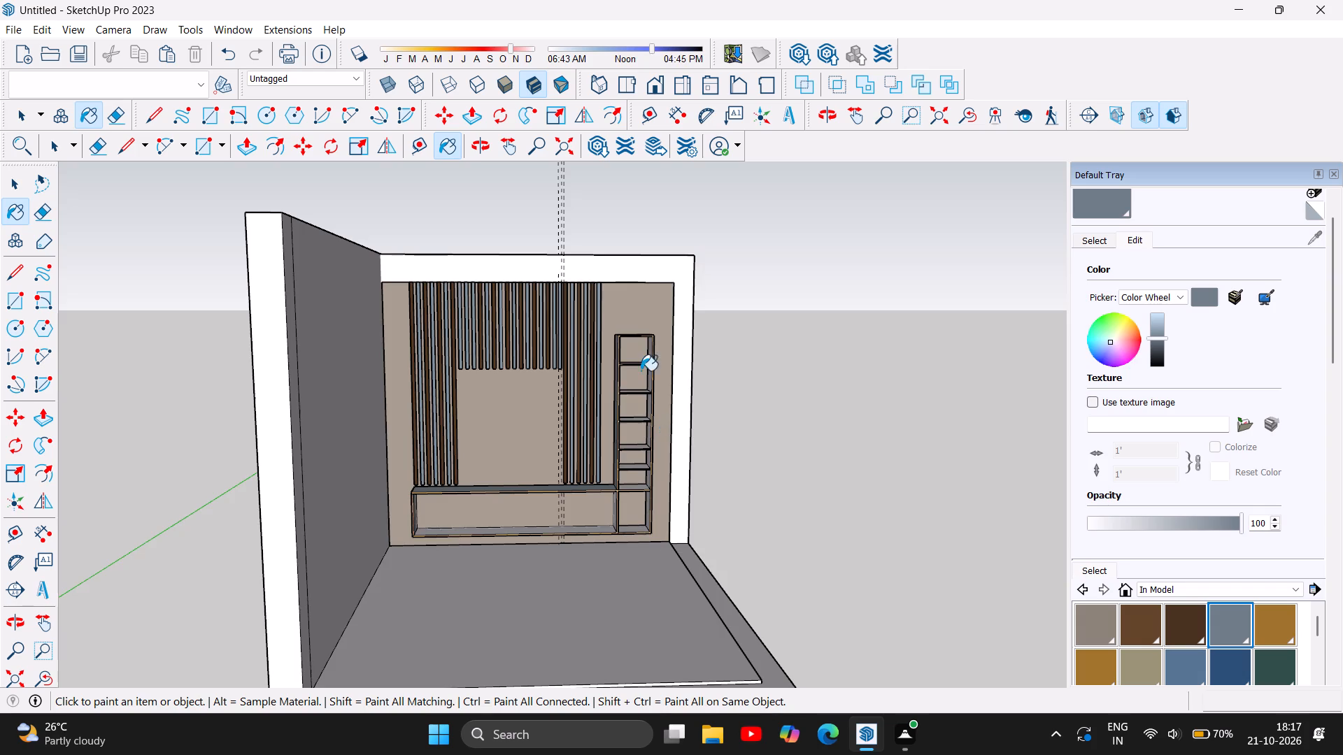
scroll(638, 368, "up", 4)
scroll(510, 451, "up", 3)
scroll(442, 372, "down", 4)
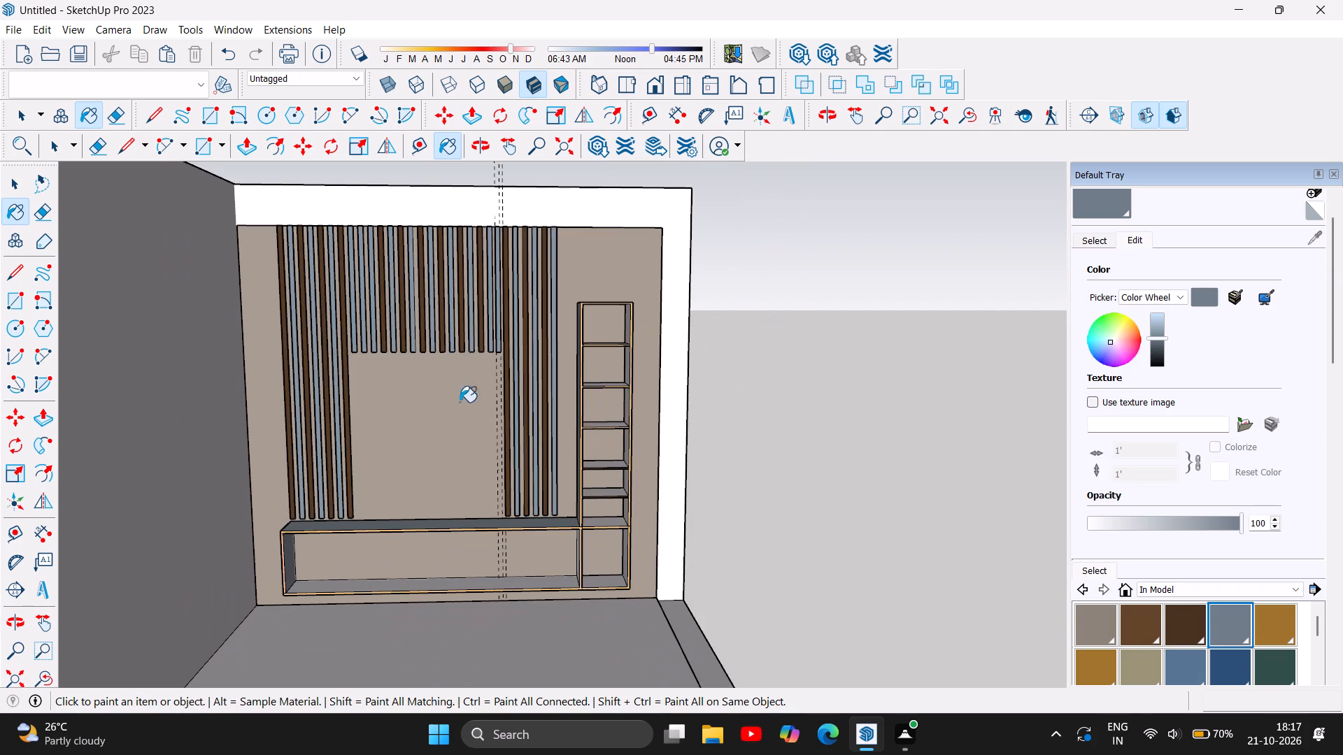
scroll(408, 536, "up", 2)
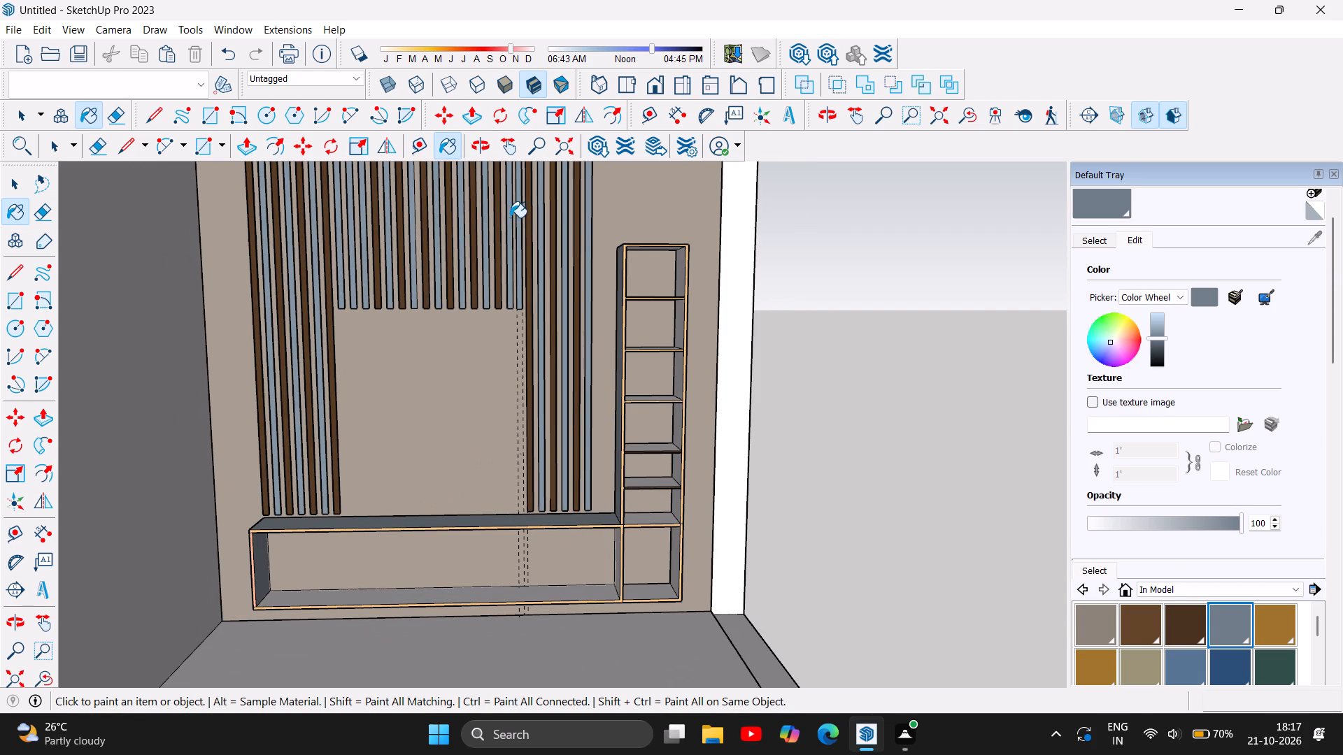
scroll(452, 194, "up", 4)
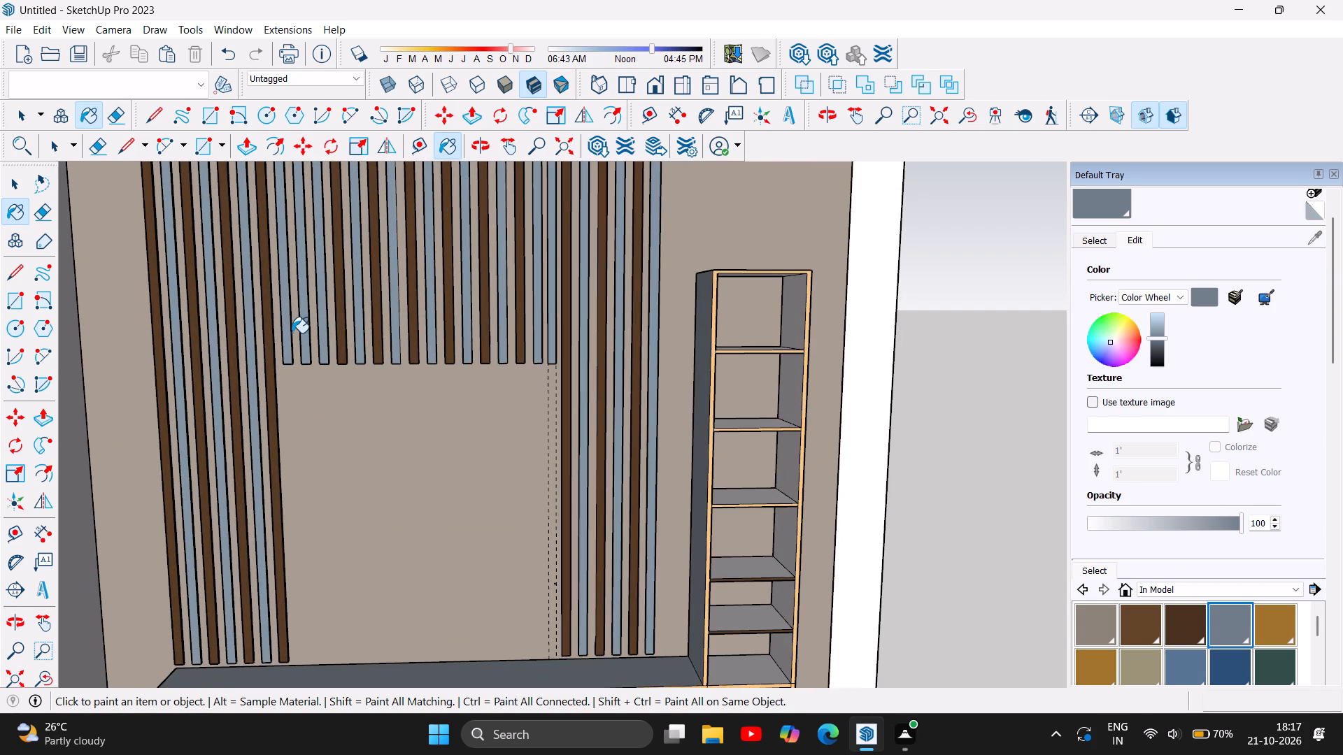
scroll(292, 333, "up", 3)
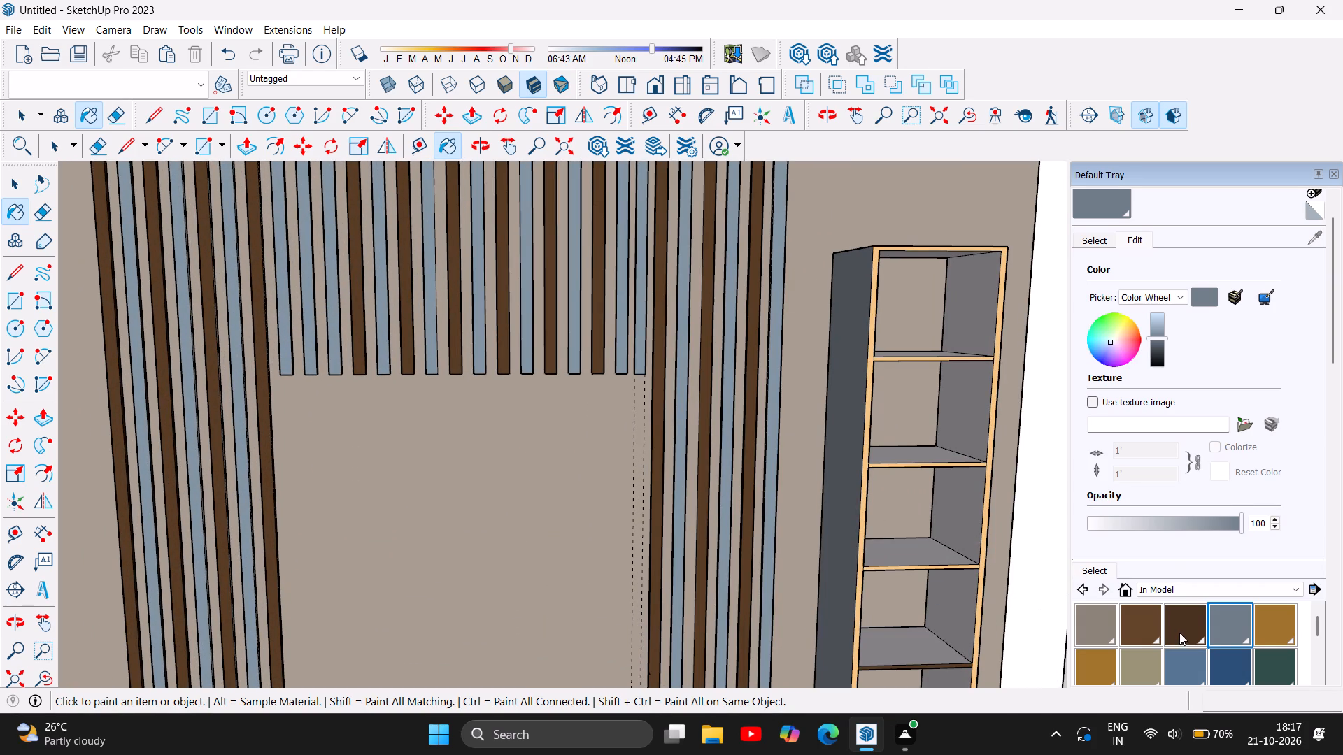
left_click(1179, 633)
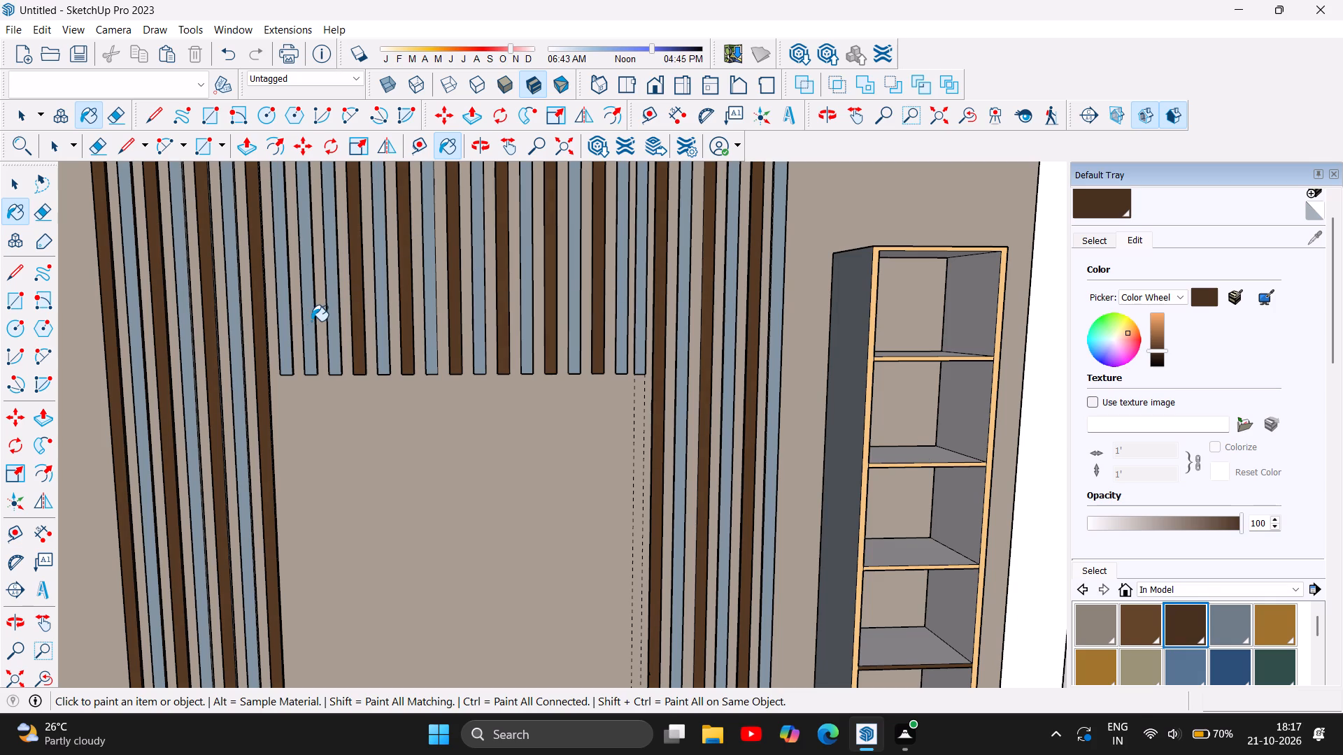
double_click(307, 324)
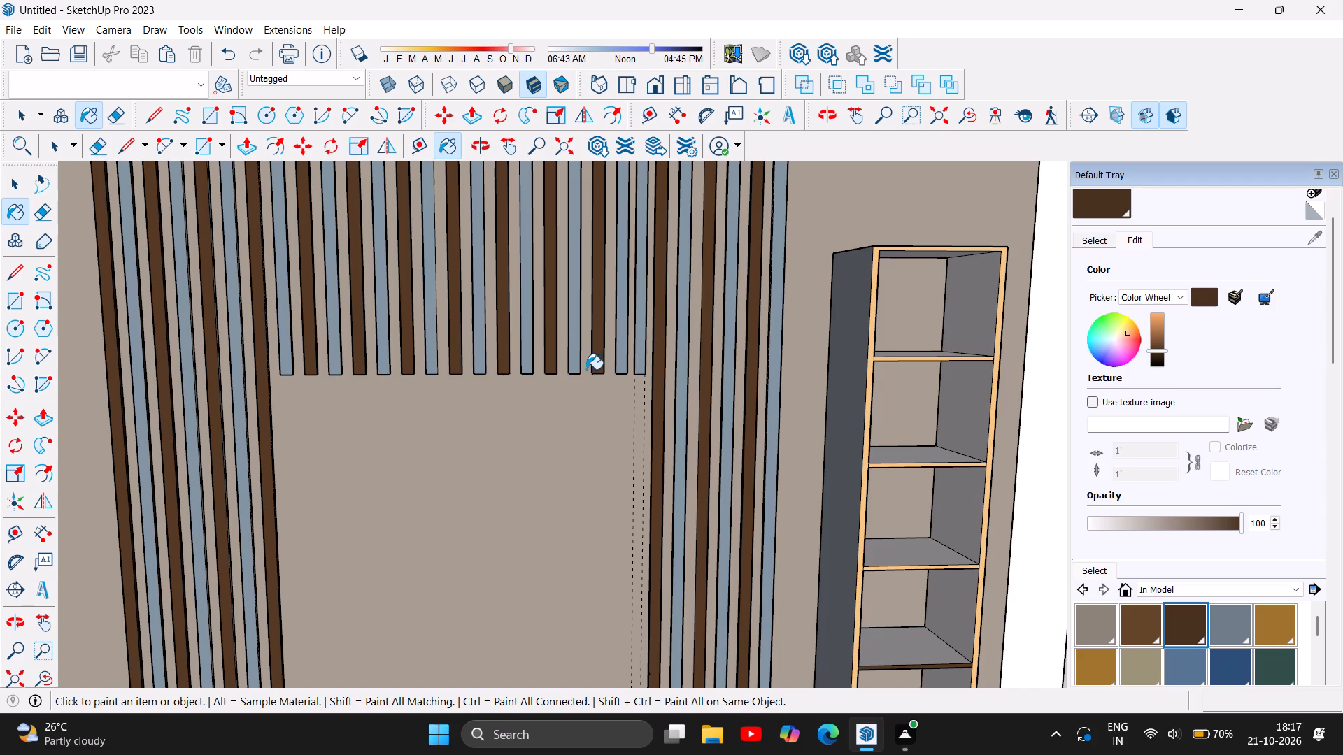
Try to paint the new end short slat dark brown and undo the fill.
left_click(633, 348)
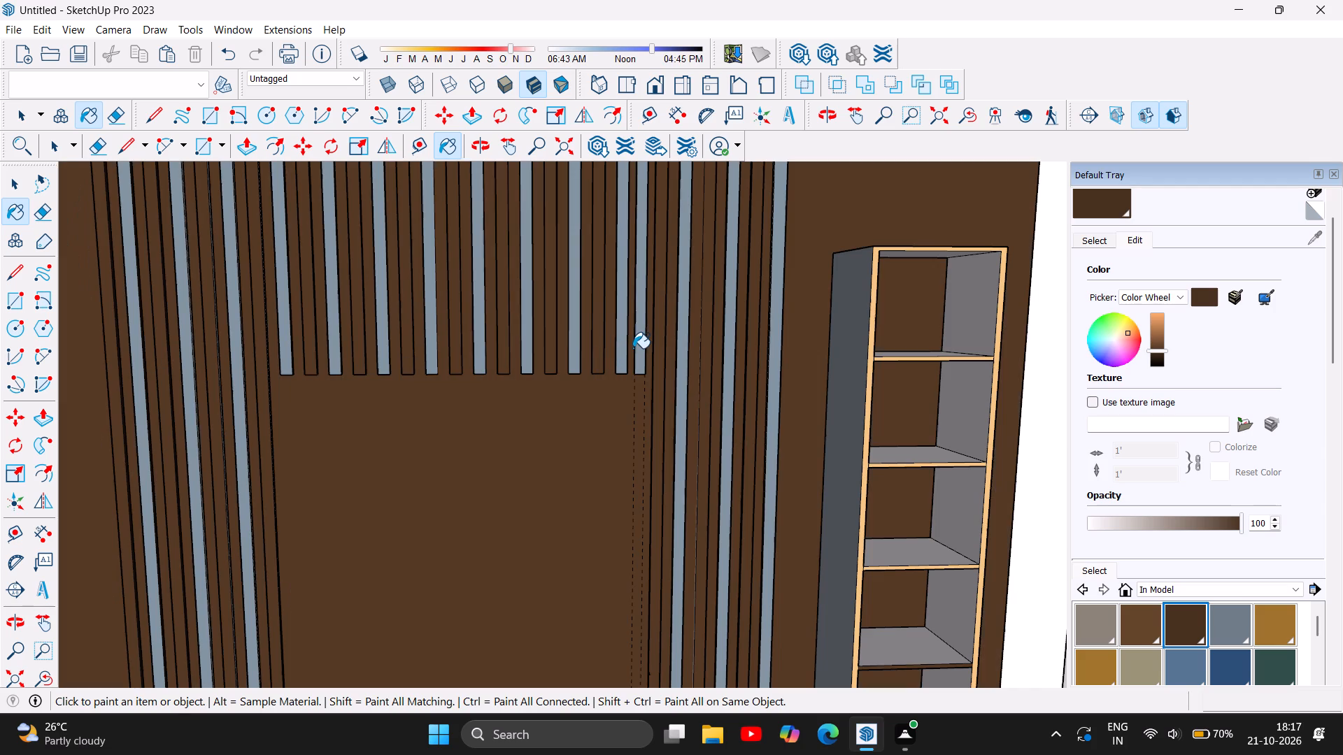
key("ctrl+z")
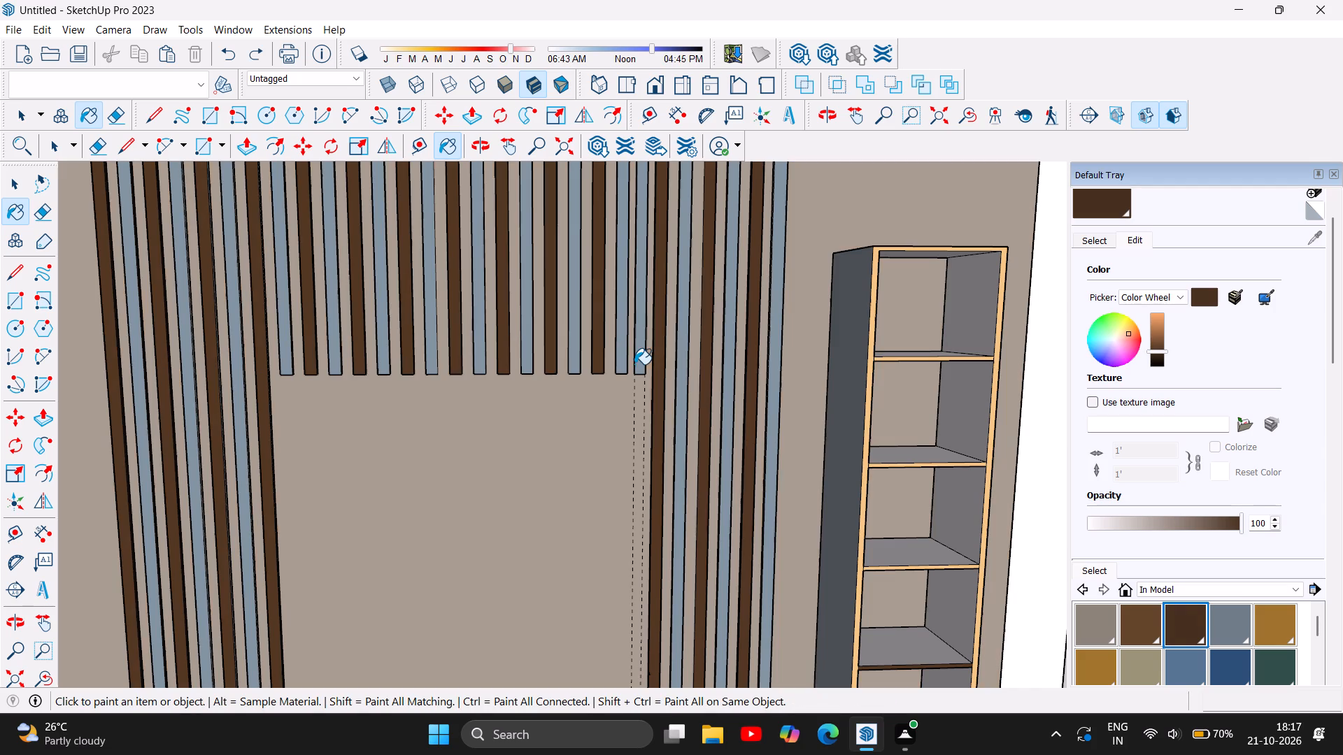
Paint the front face of the new end short slat between the guides dark brown.
left_click(636, 347)
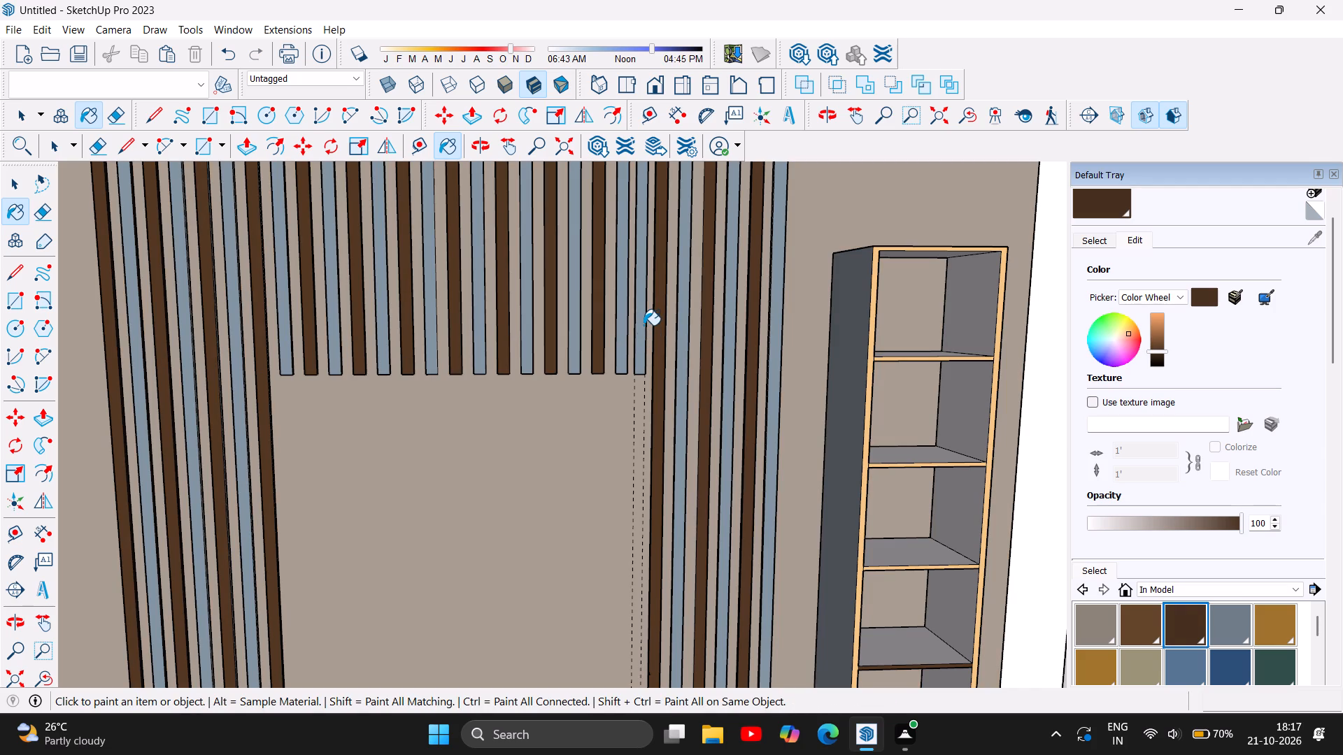
left_click(636, 334)
scroll(632, 333, "up", 10)
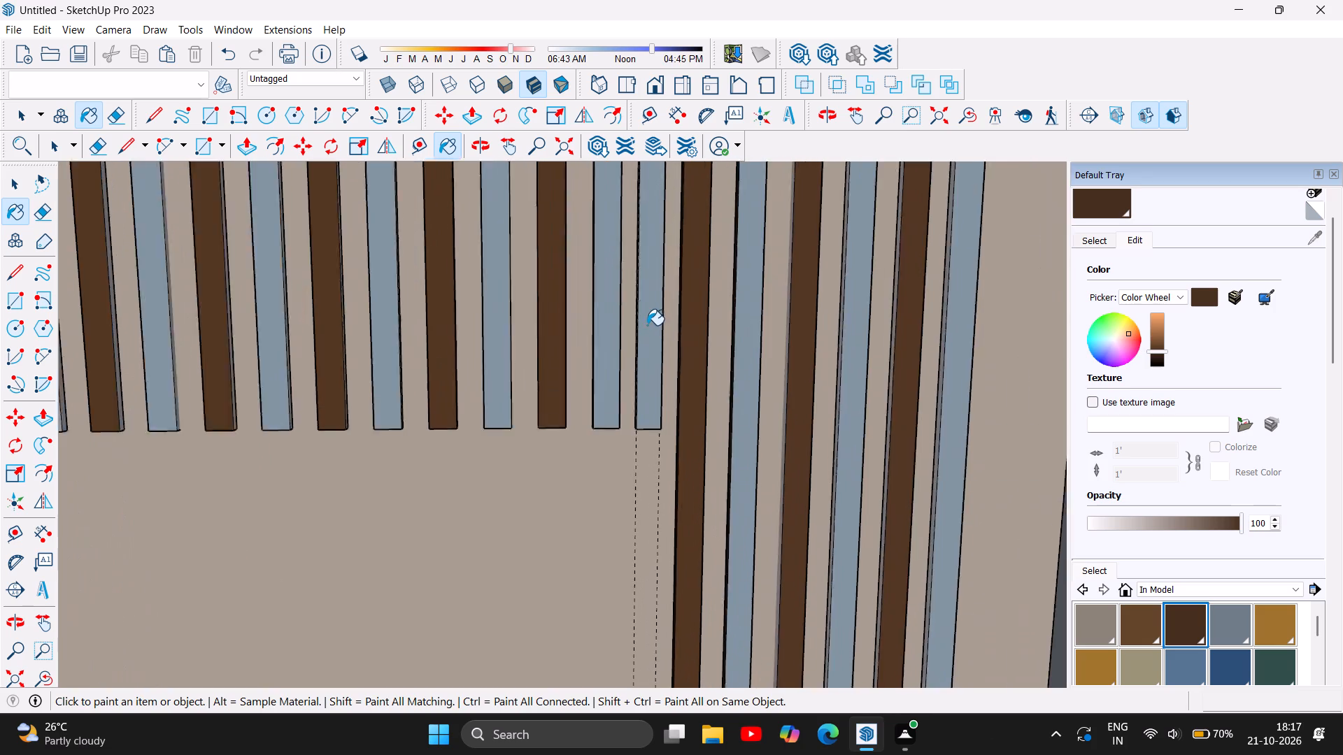
scroll(647, 325, "up", 3)
left_click(651, 355)
scroll(532, 480, "down", 10)
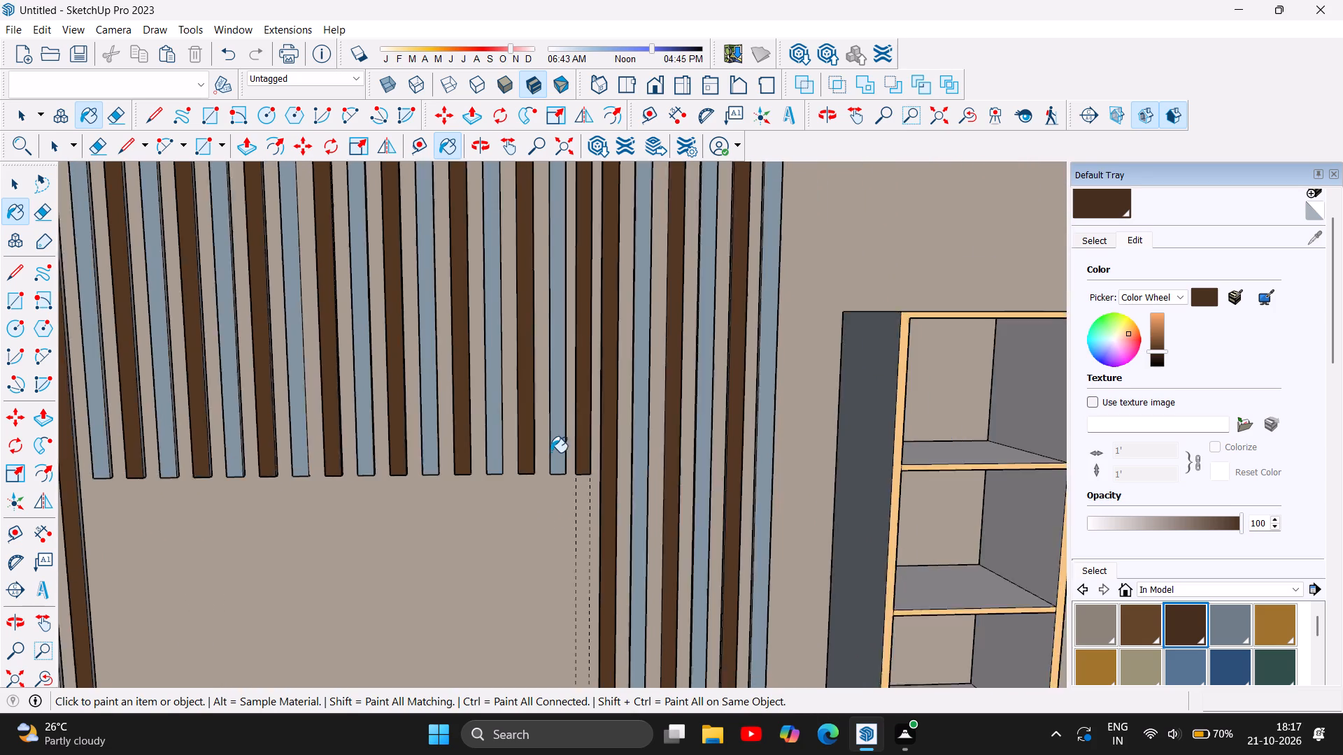
Paint the first short slat, at the end away from the shelf unit, with the dark brown material.
scroll(550, 452, "down", 8)
right_click(550, 450)
key("Escape")
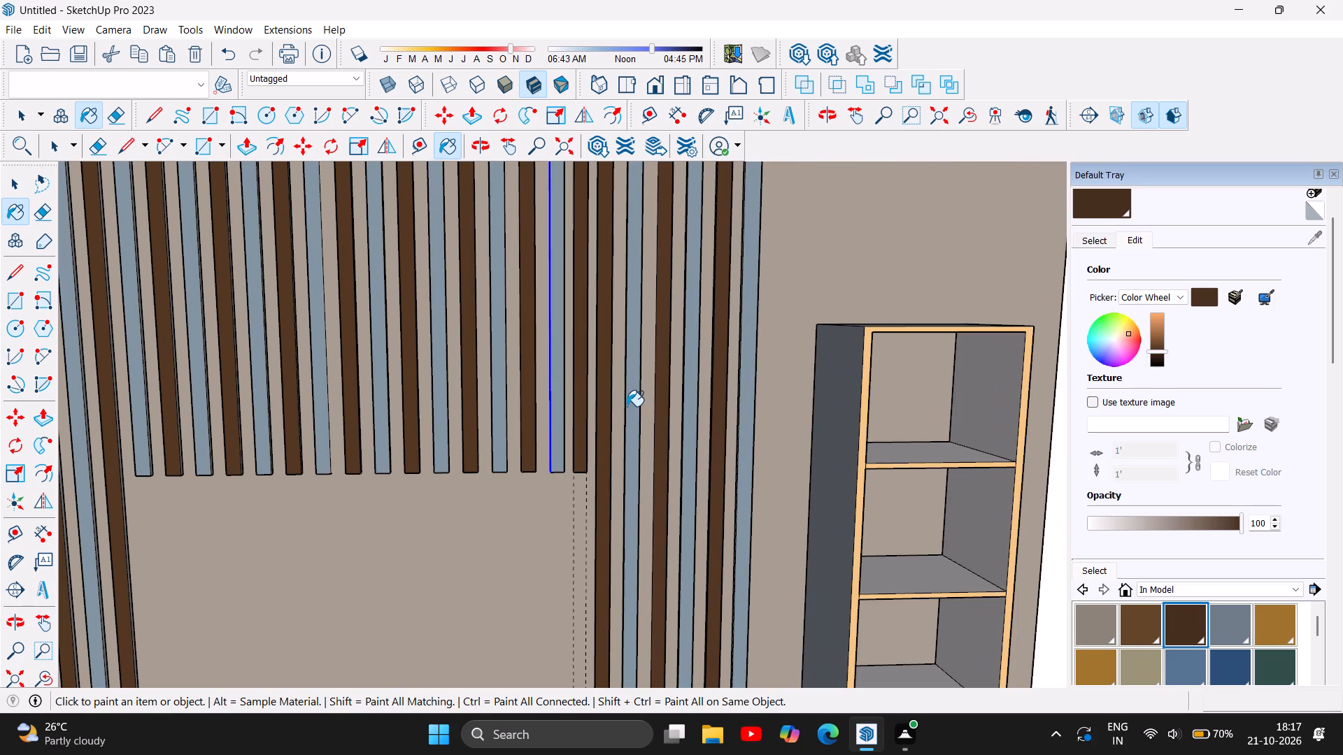
scroll(543, 426, "down", 6)
scroll(694, 391, "down", 5)
scroll(582, 496, "up", 5)
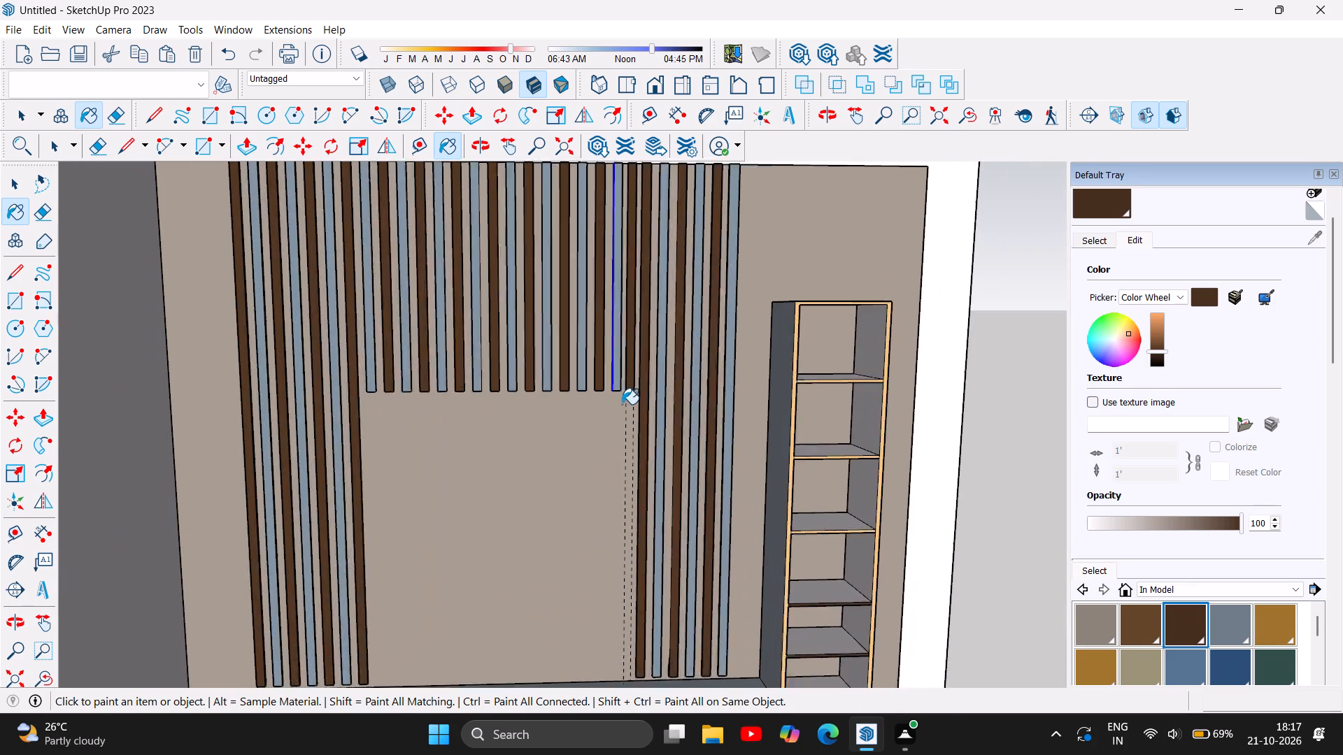
scroll(622, 404, "up", 1)
key("Escape")
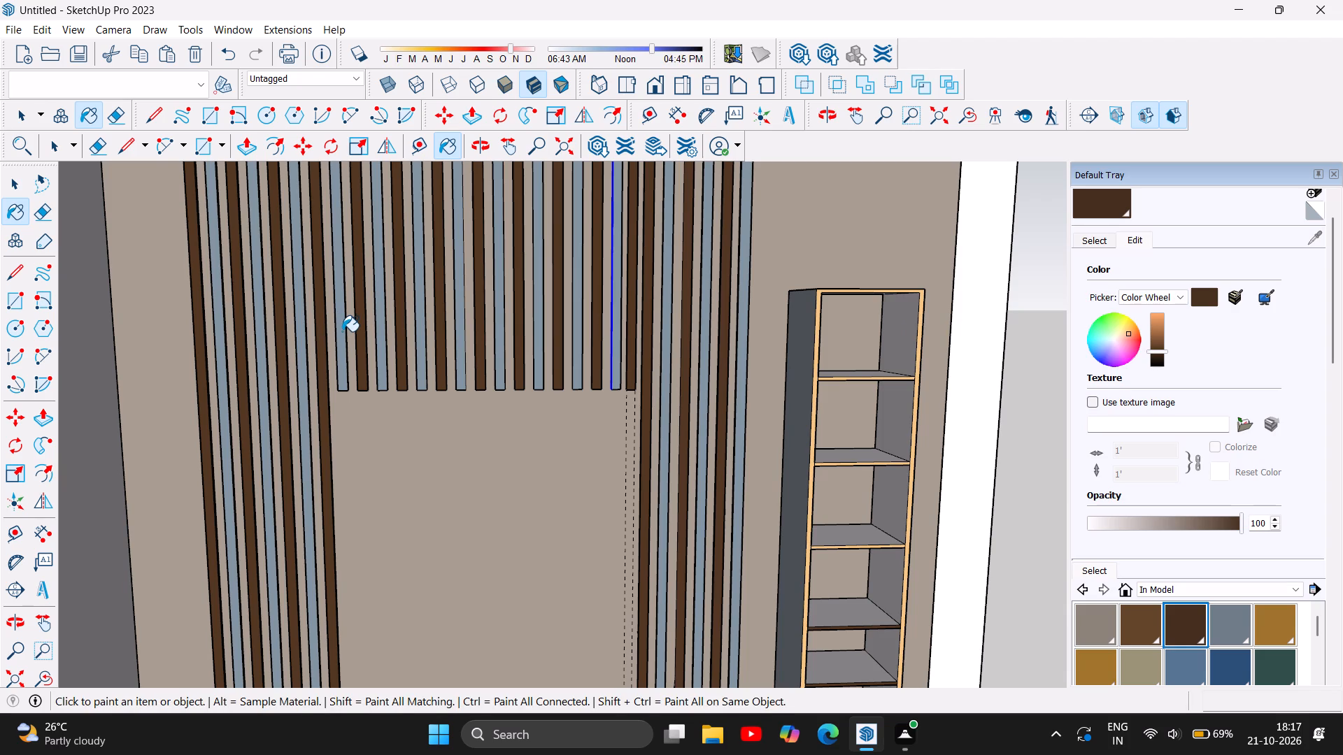
left_click(340, 337)
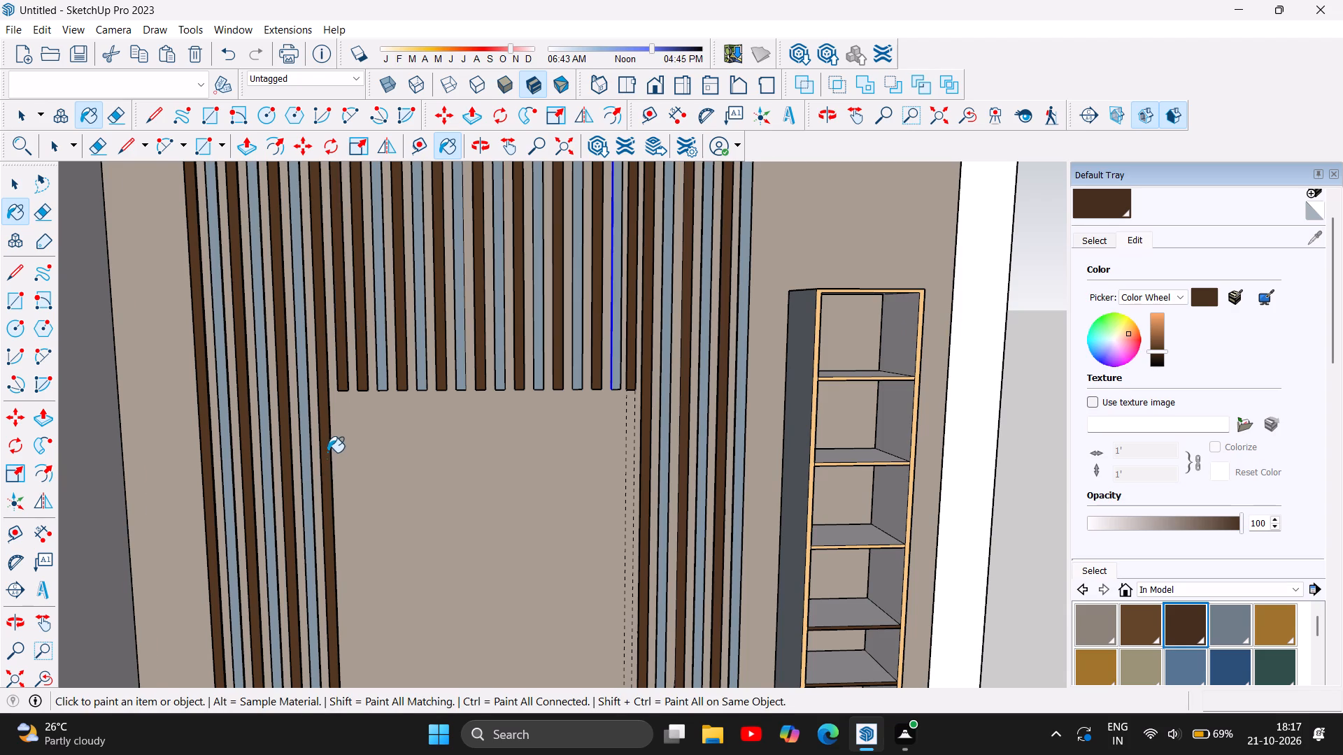
scroll(327, 452, "down", 5)
key("Escape")
key("Escape")
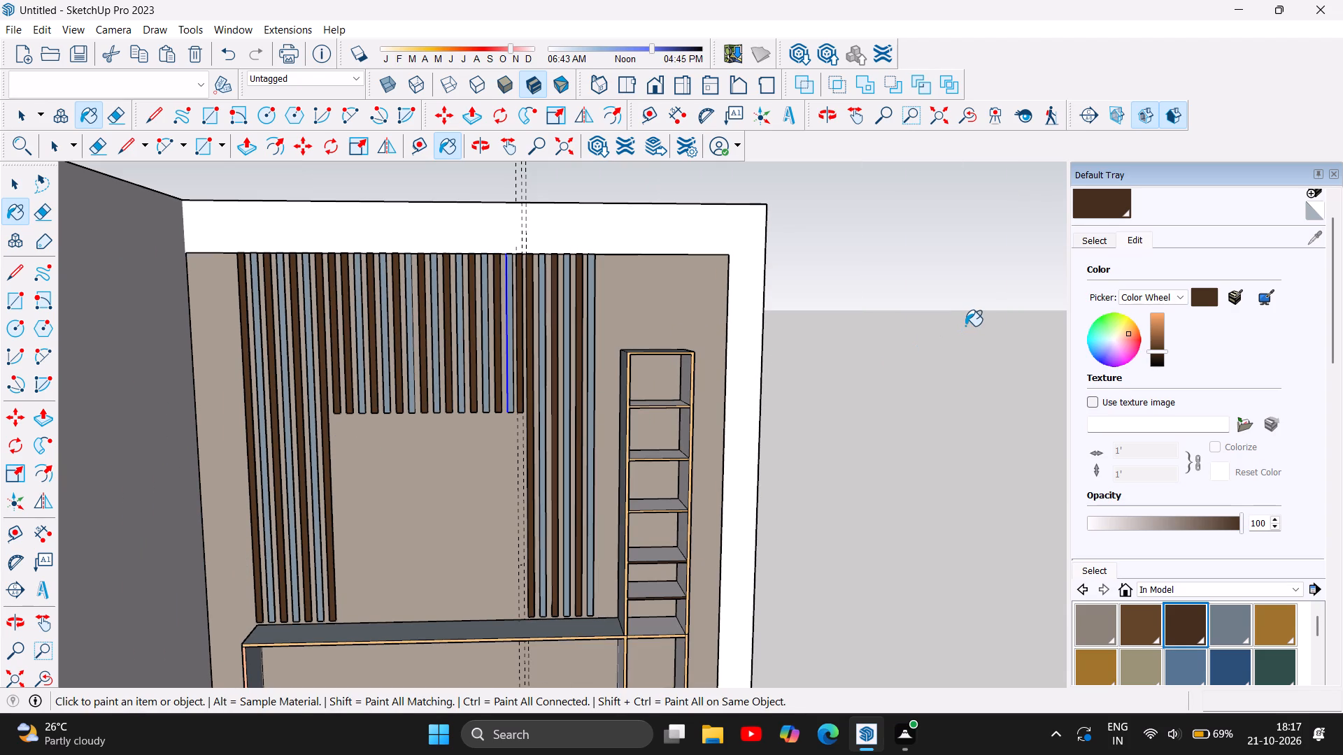
Paint the second short slat from the end away from the shelf unit blue-grey and the third dark brown.
left_click(1231, 633)
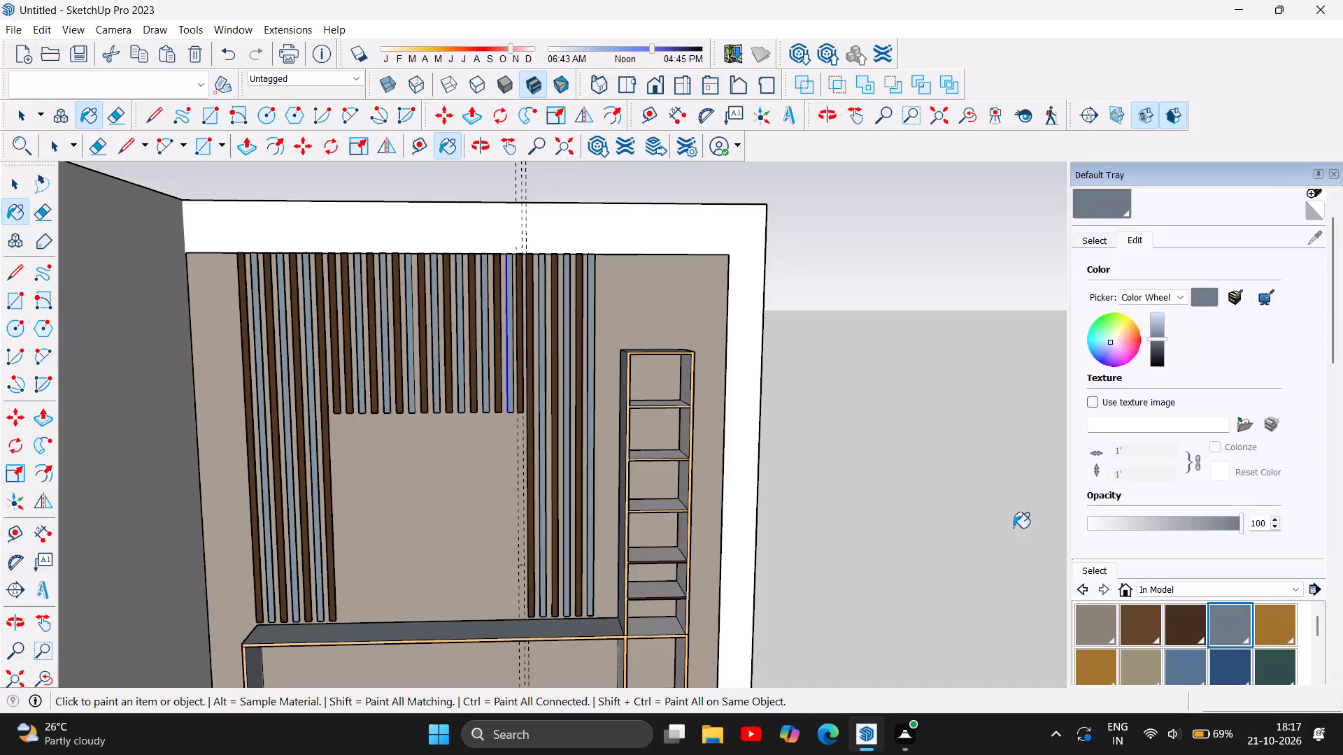
scroll(337, 357, "up", 9)
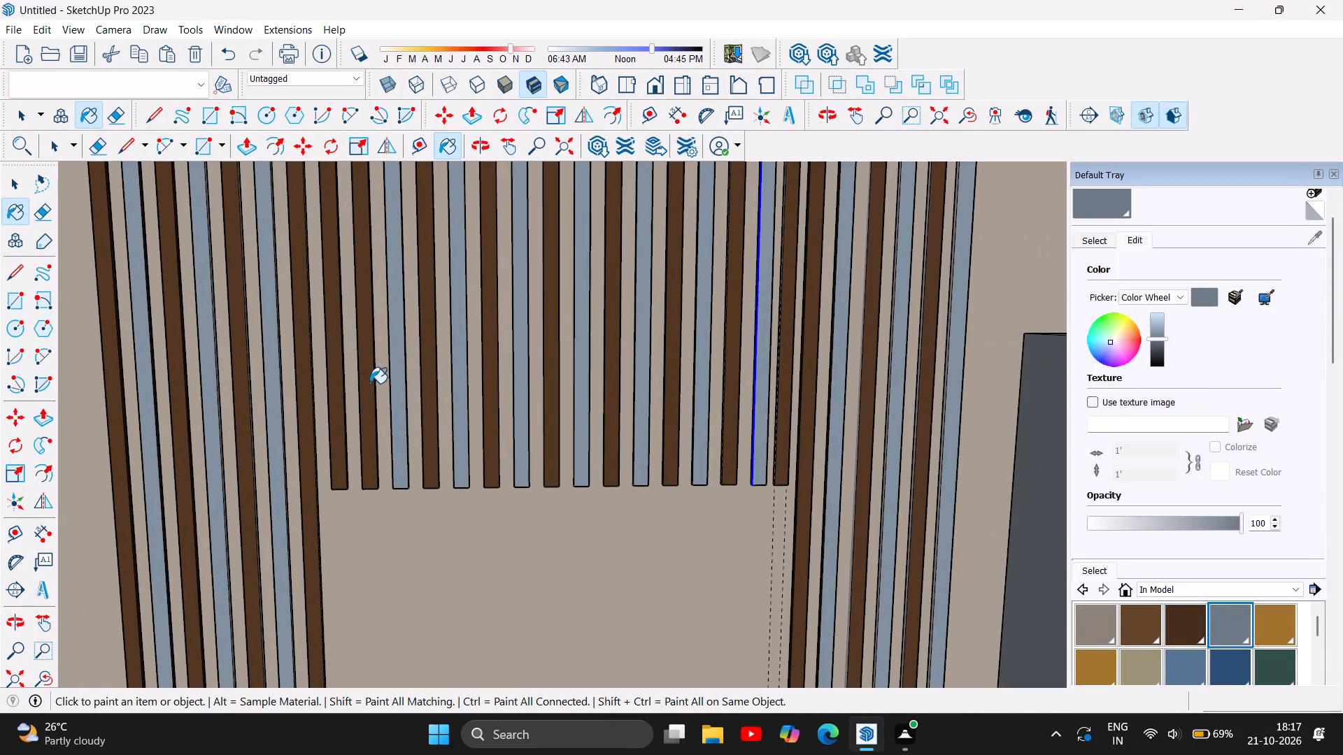
left_click(369, 388)
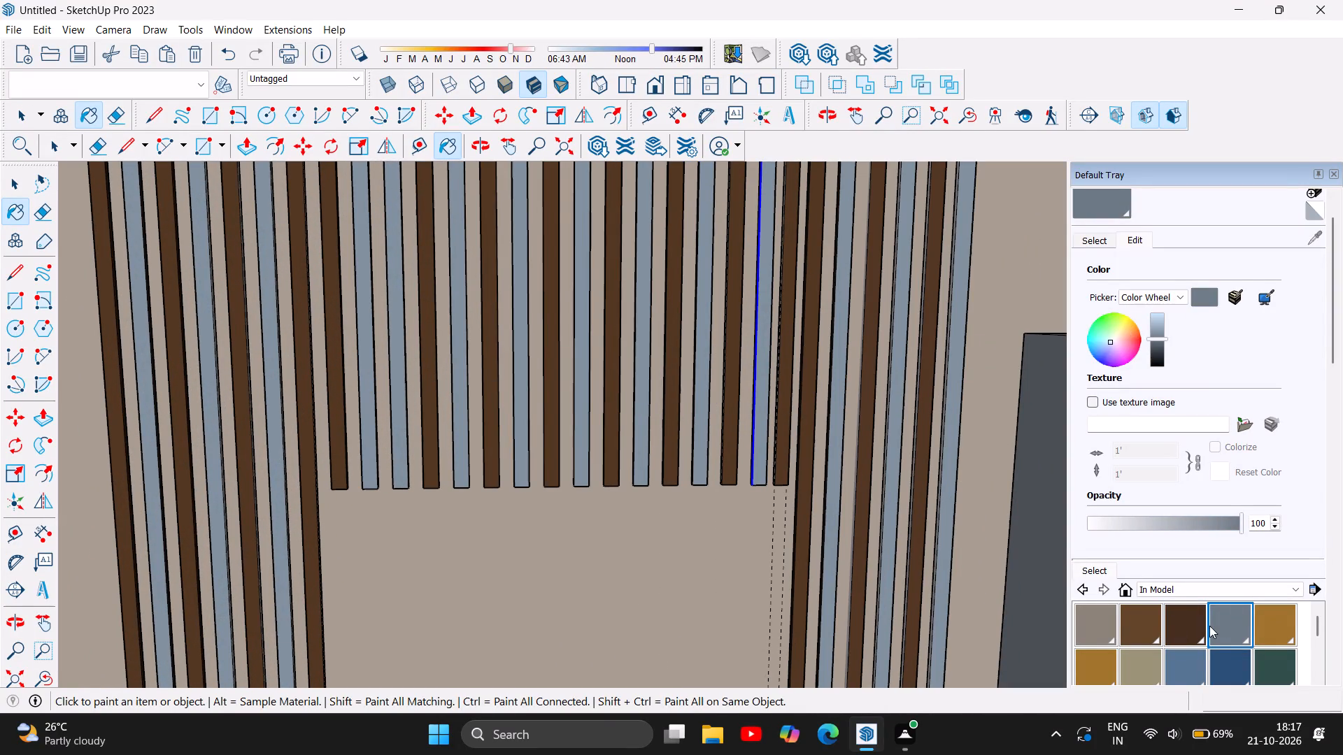
left_click(1210, 625)
left_click(402, 451)
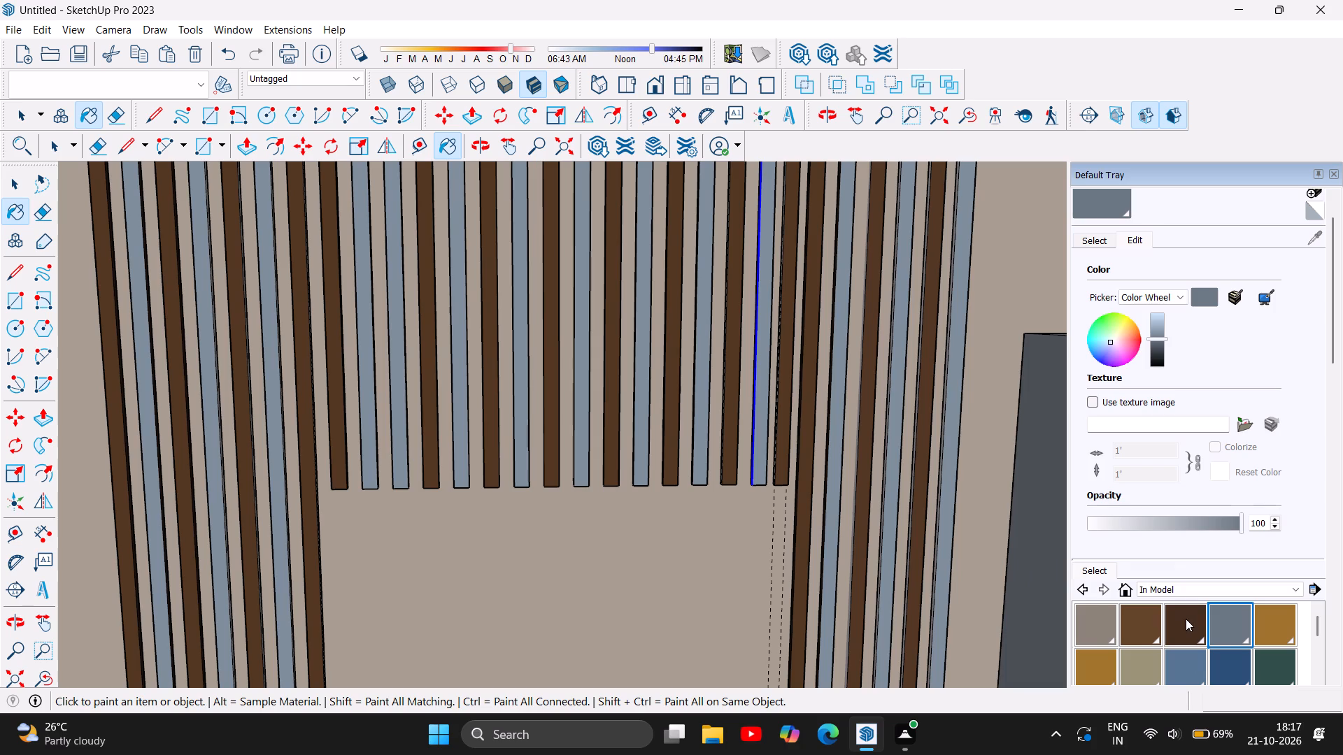
left_click(1186, 619)
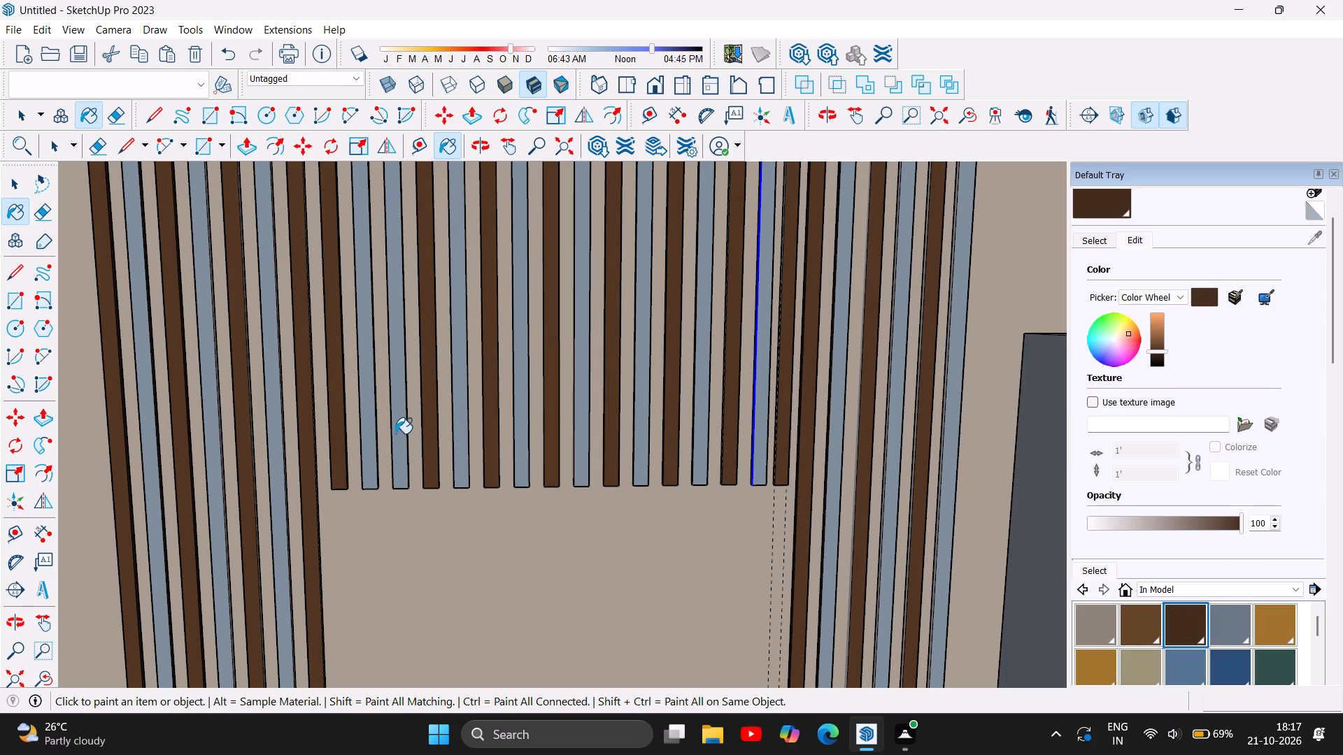
left_click(395, 433)
Continue the alternation toward the shelf unit, painting the fourth and sixth short slats blue-grey and the fifth and seventh dark brown.
left_click(1228, 616)
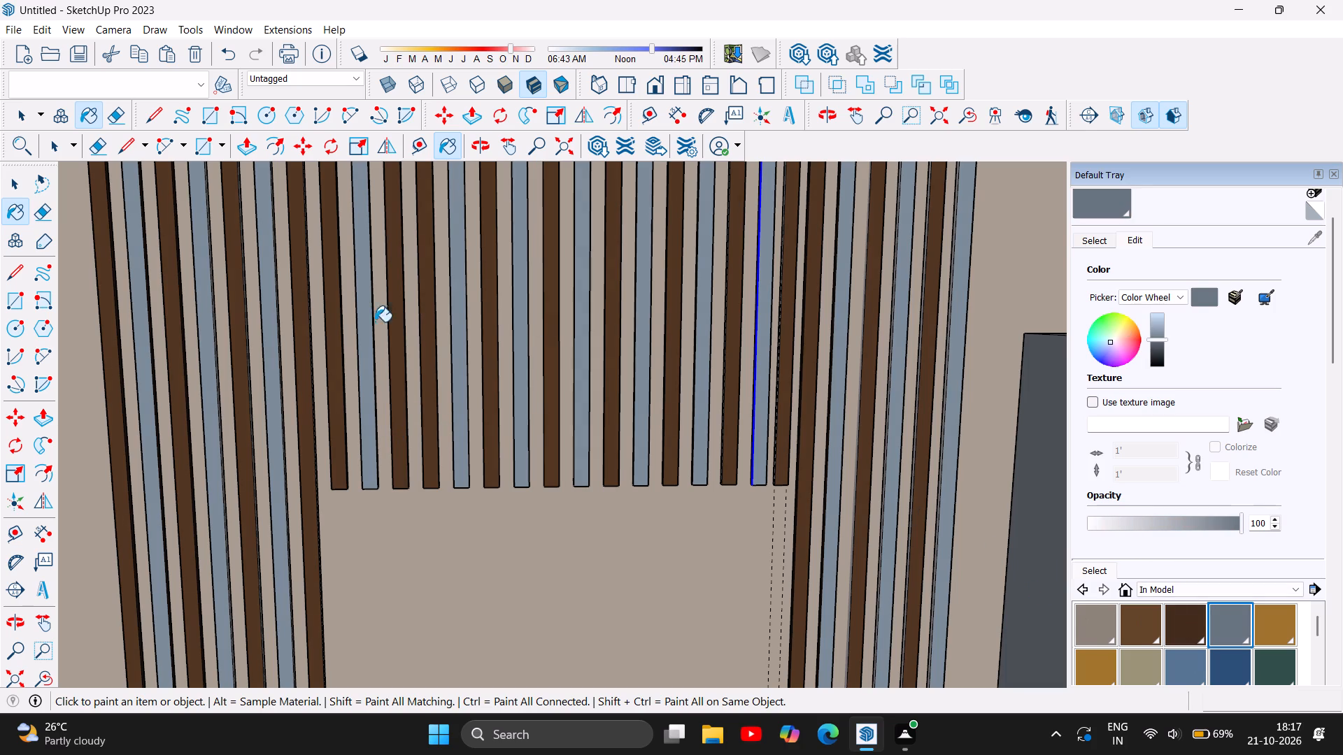
left_click(429, 382)
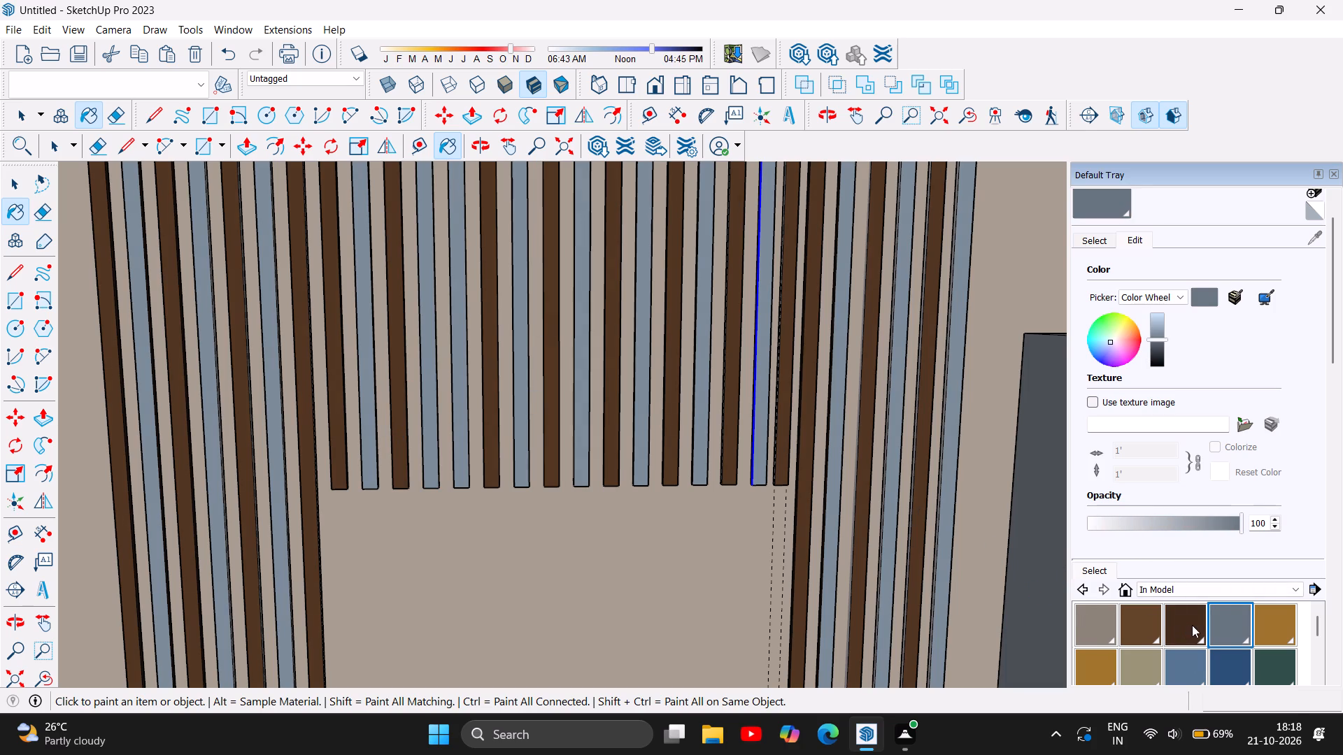
left_click(1192, 625)
left_click(455, 436)
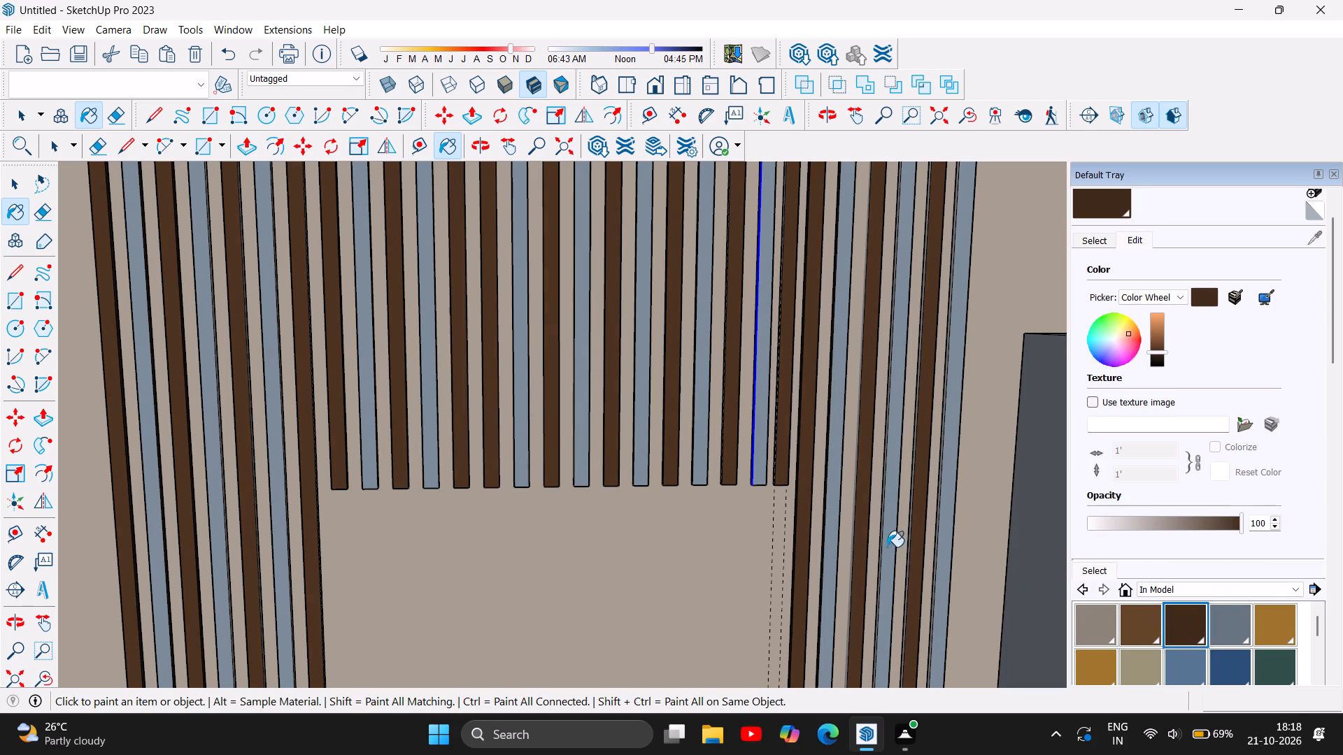
left_click(1226, 615)
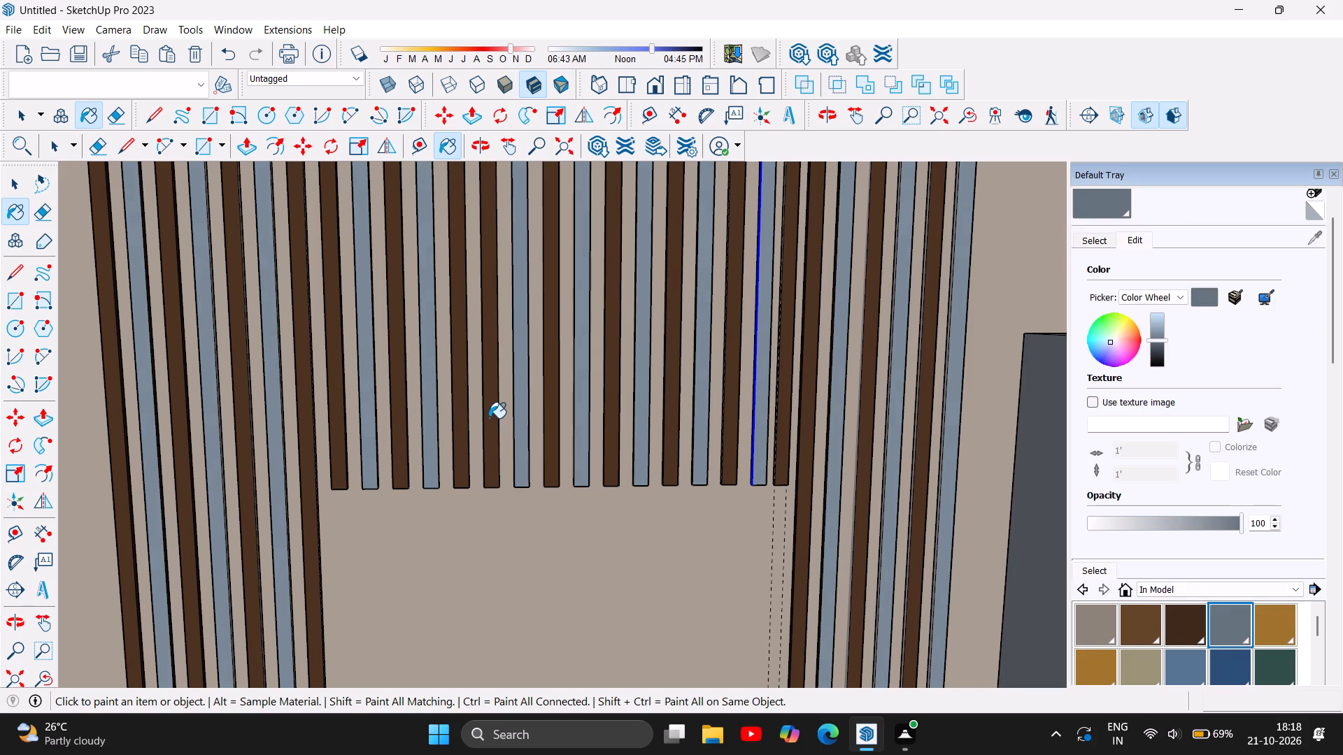
left_click(489, 418)
left_click(1196, 631)
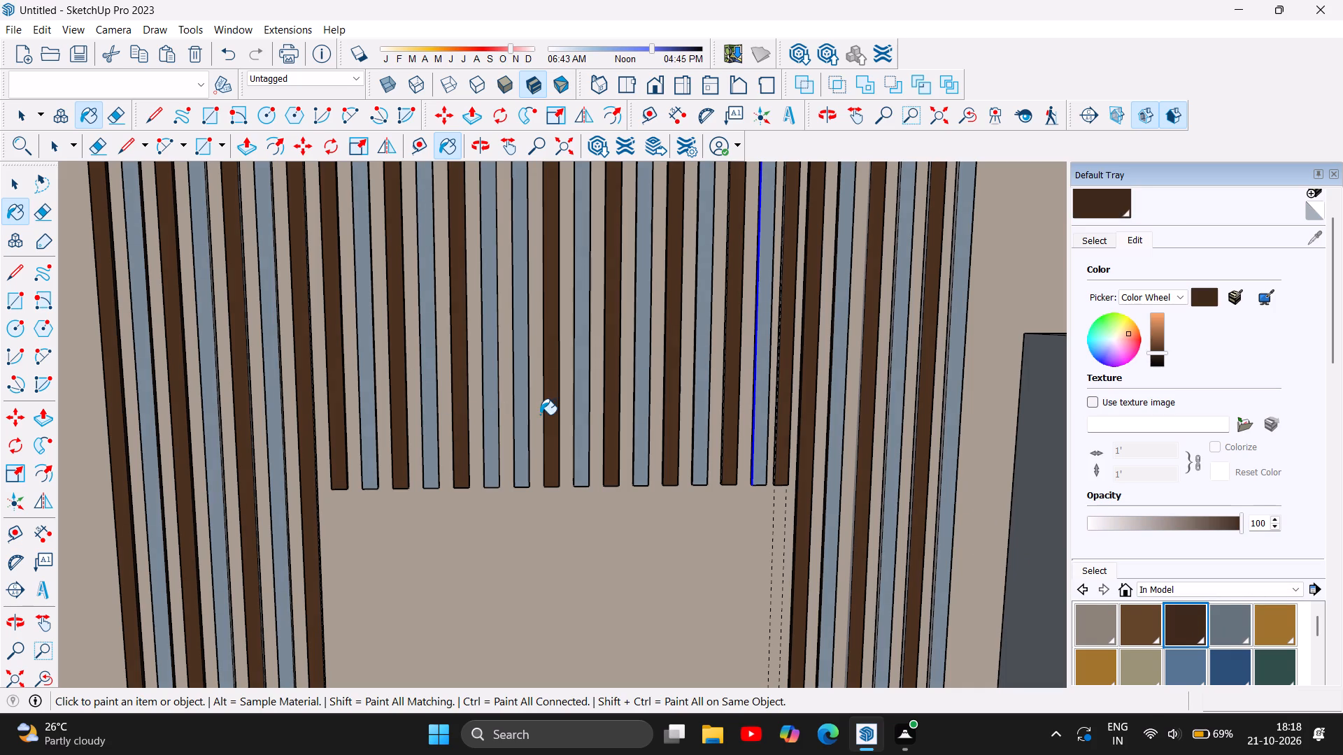
left_click(520, 424)
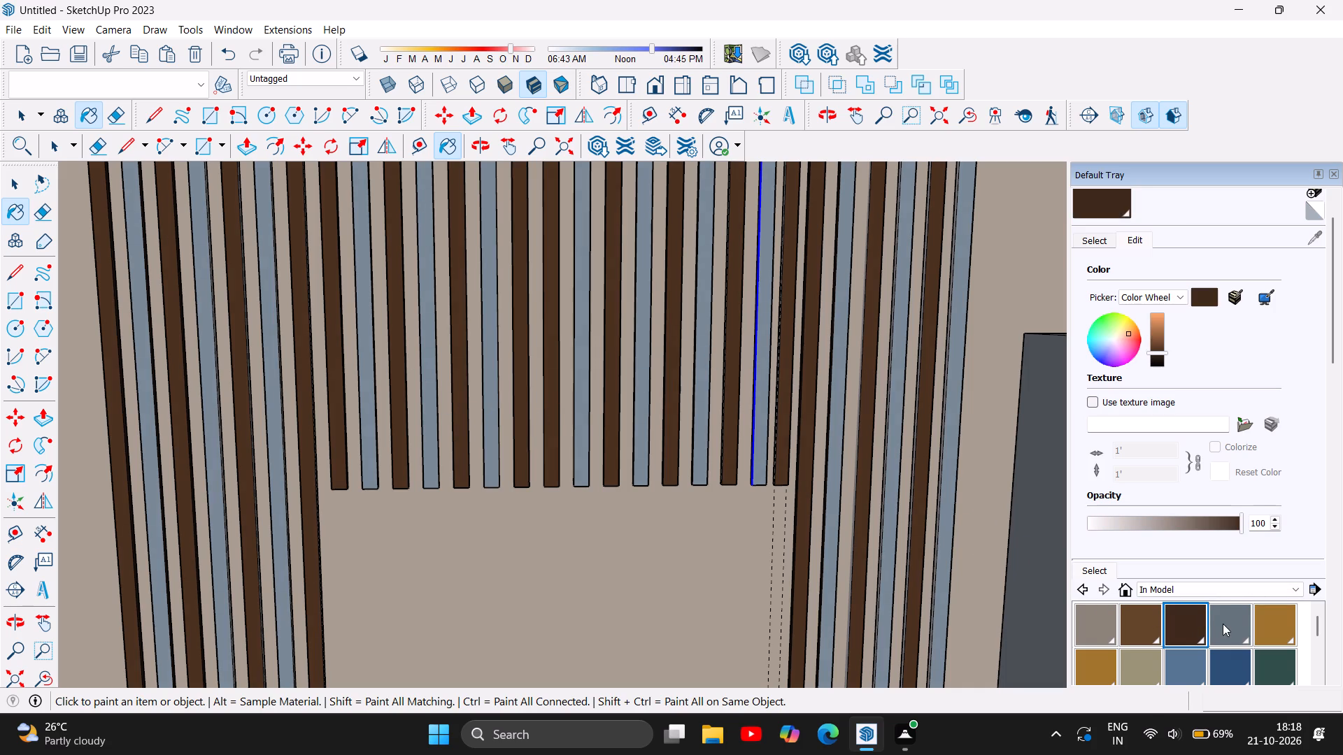
Paint the eighth, tenth and twelfth short slats blue-grey and the ninth and eleventh dark brown, counting toward the shelf unit.
left_click(1226, 624)
left_click(555, 387)
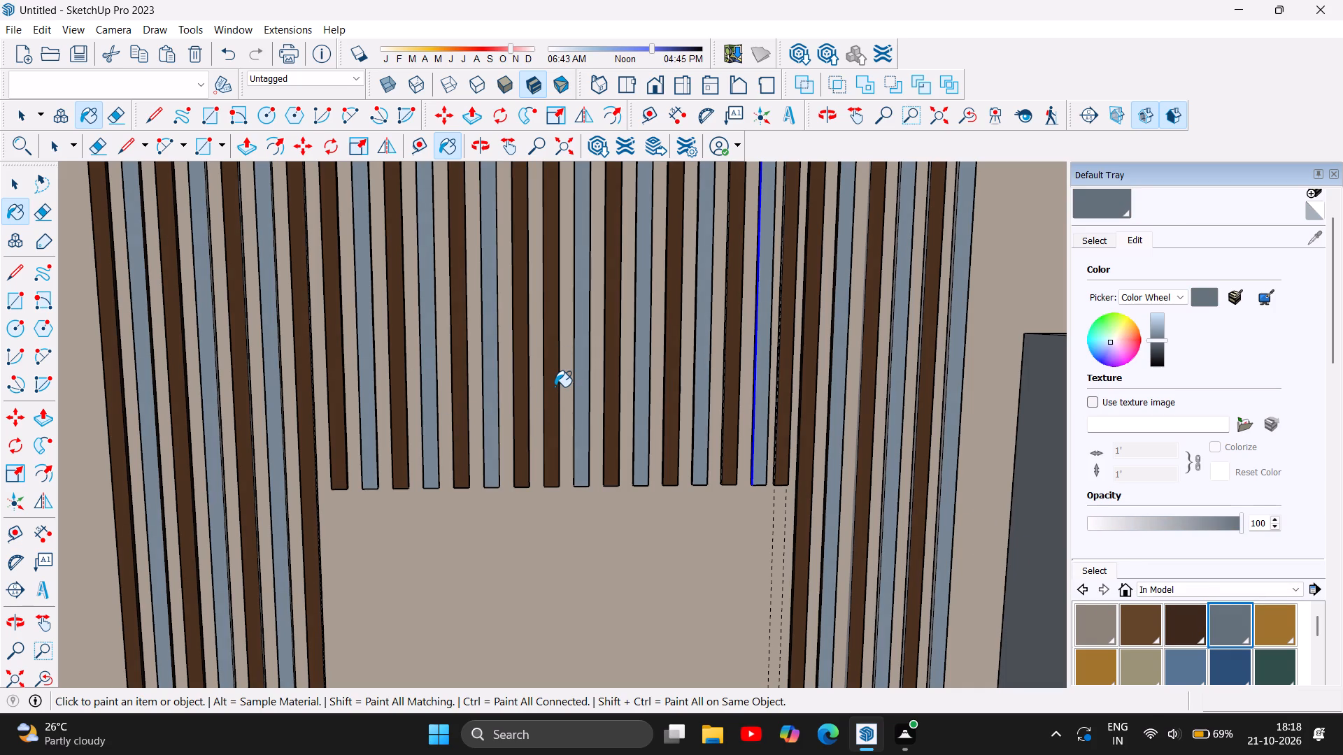
left_click(1187, 640)
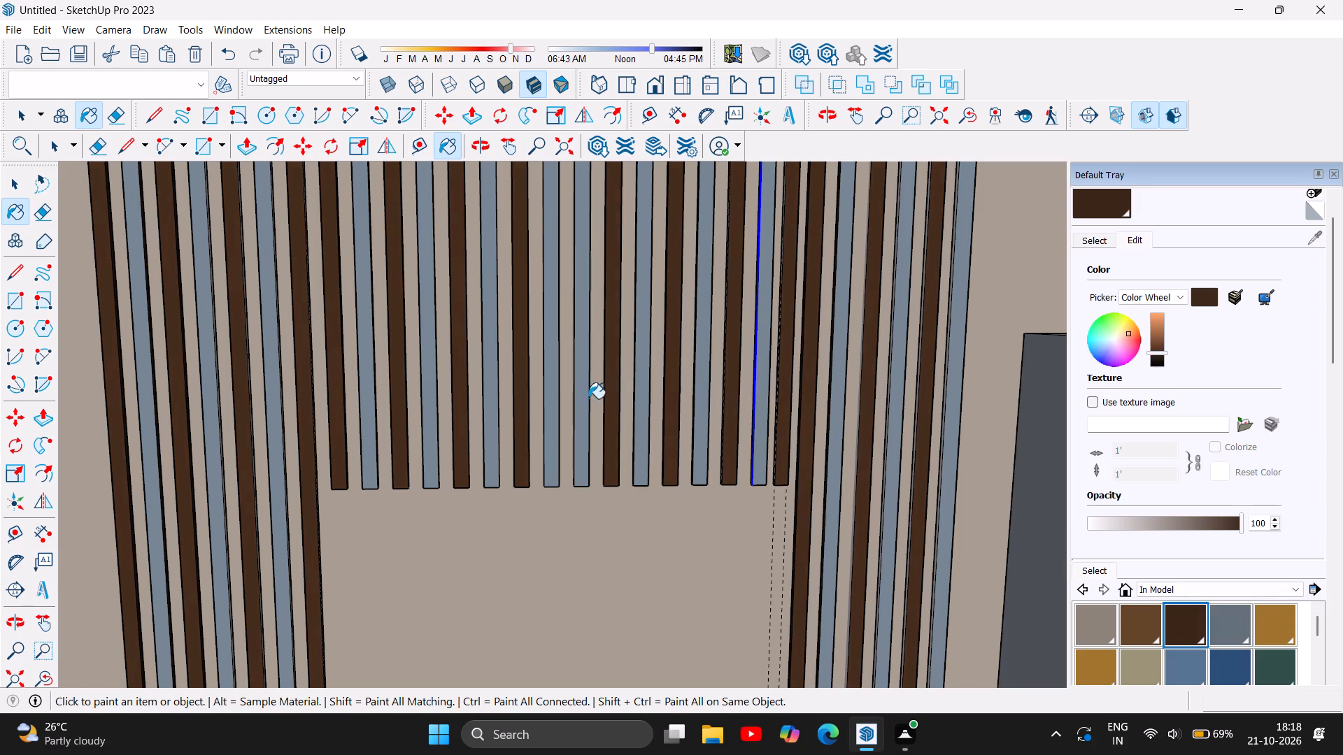
left_click(580, 416)
left_click(1236, 613)
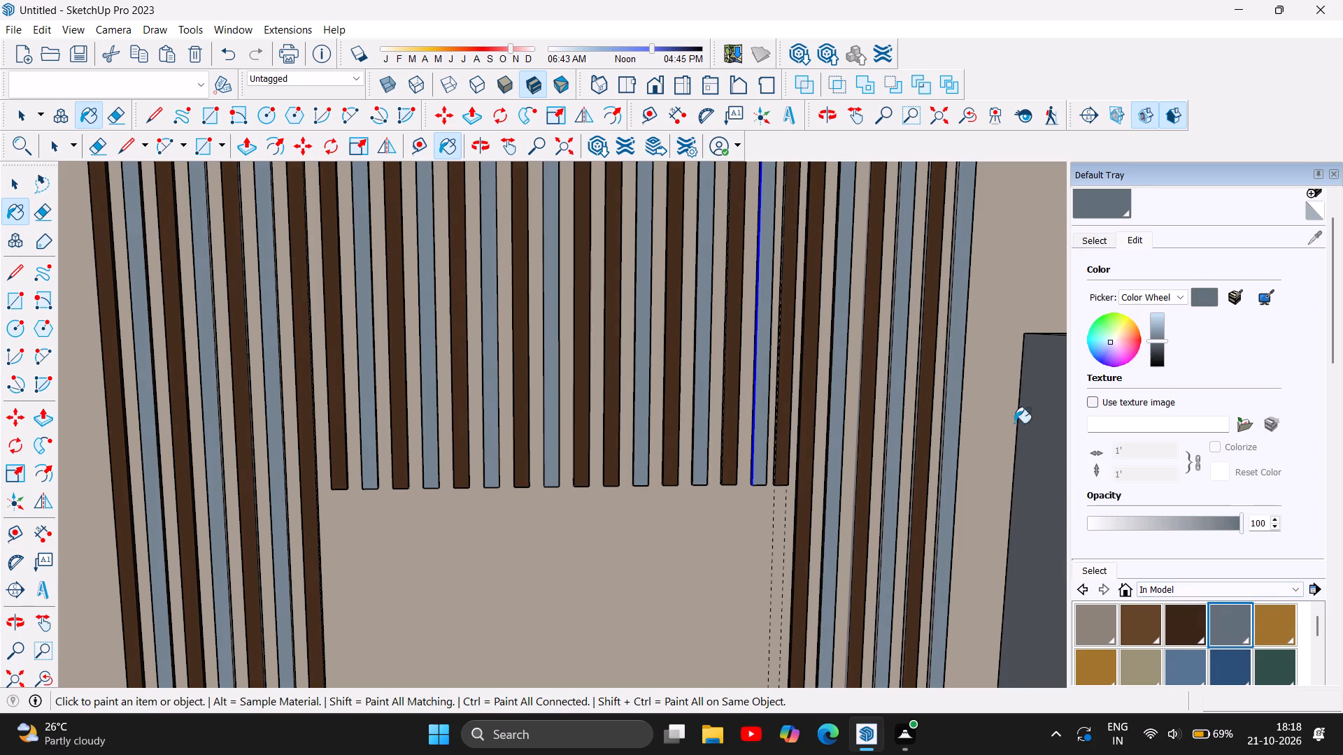
left_click(611, 384)
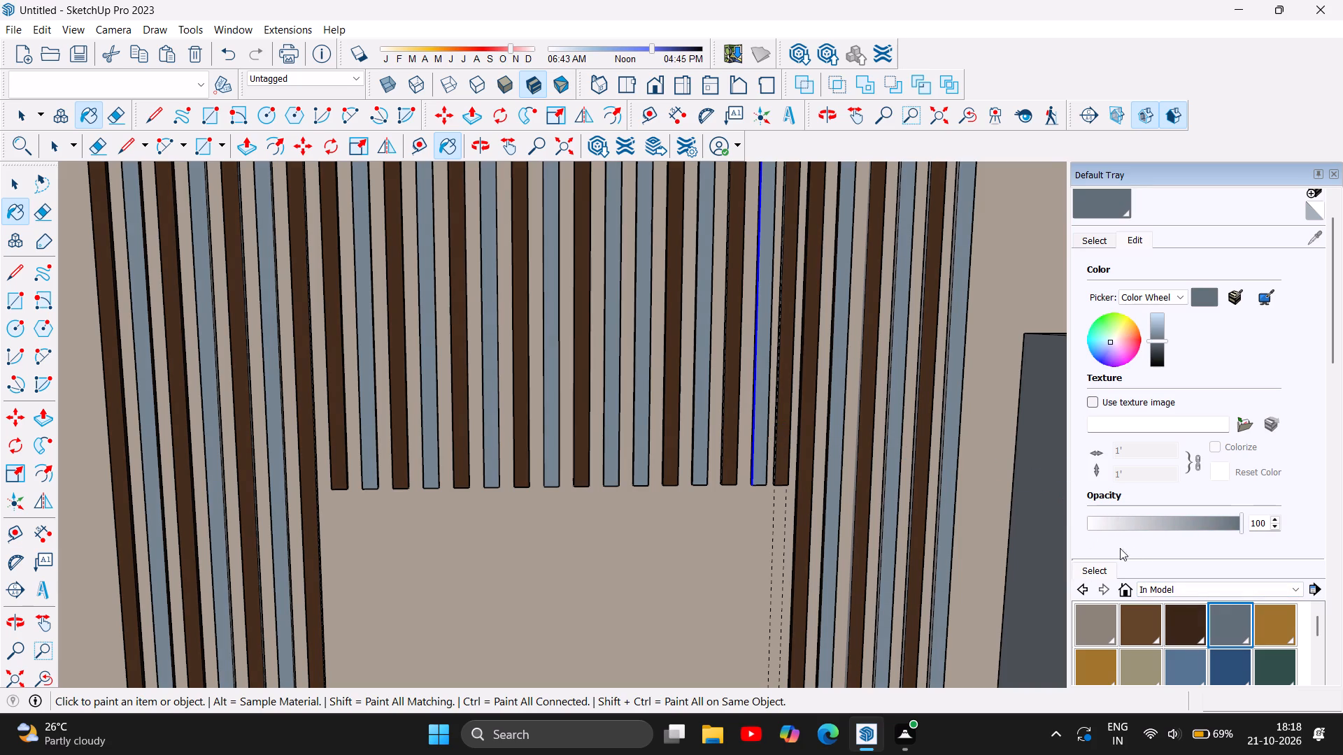
left_click(1192, 625)
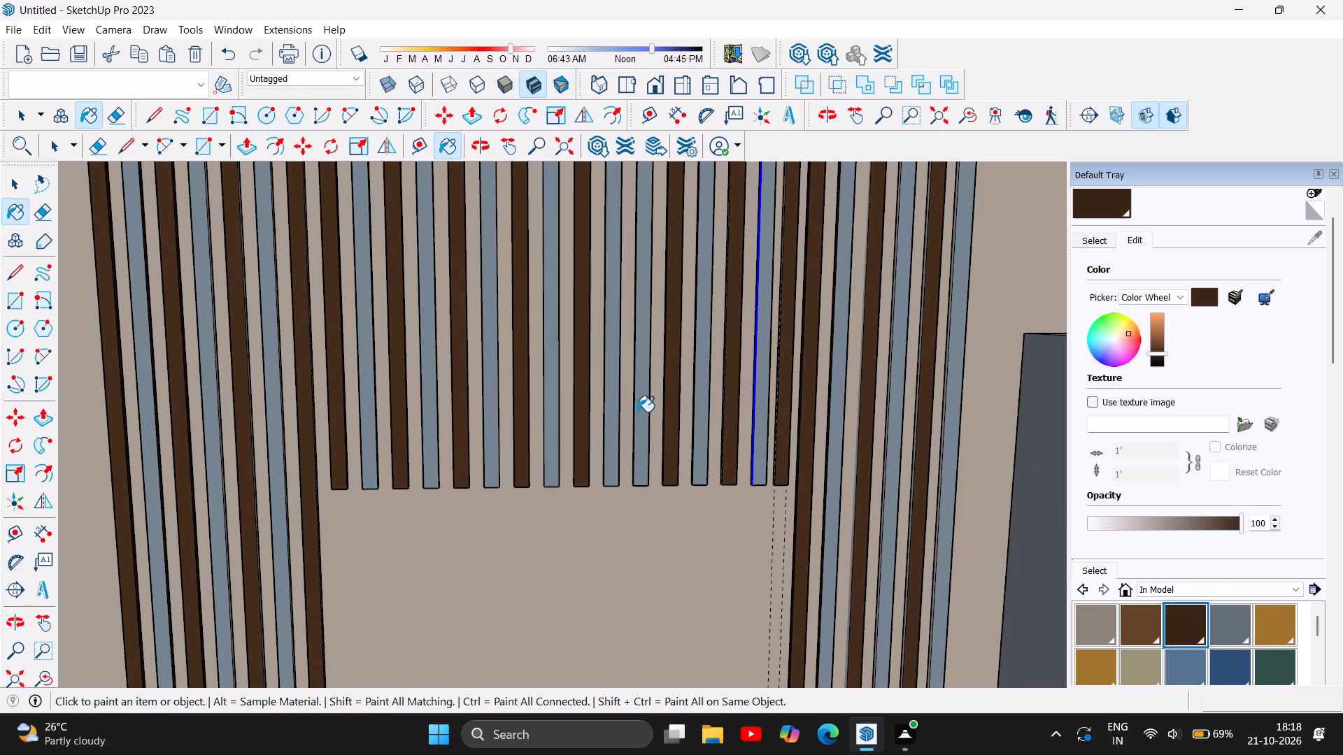
left_click(637, 412)
left_click(1237, 620)
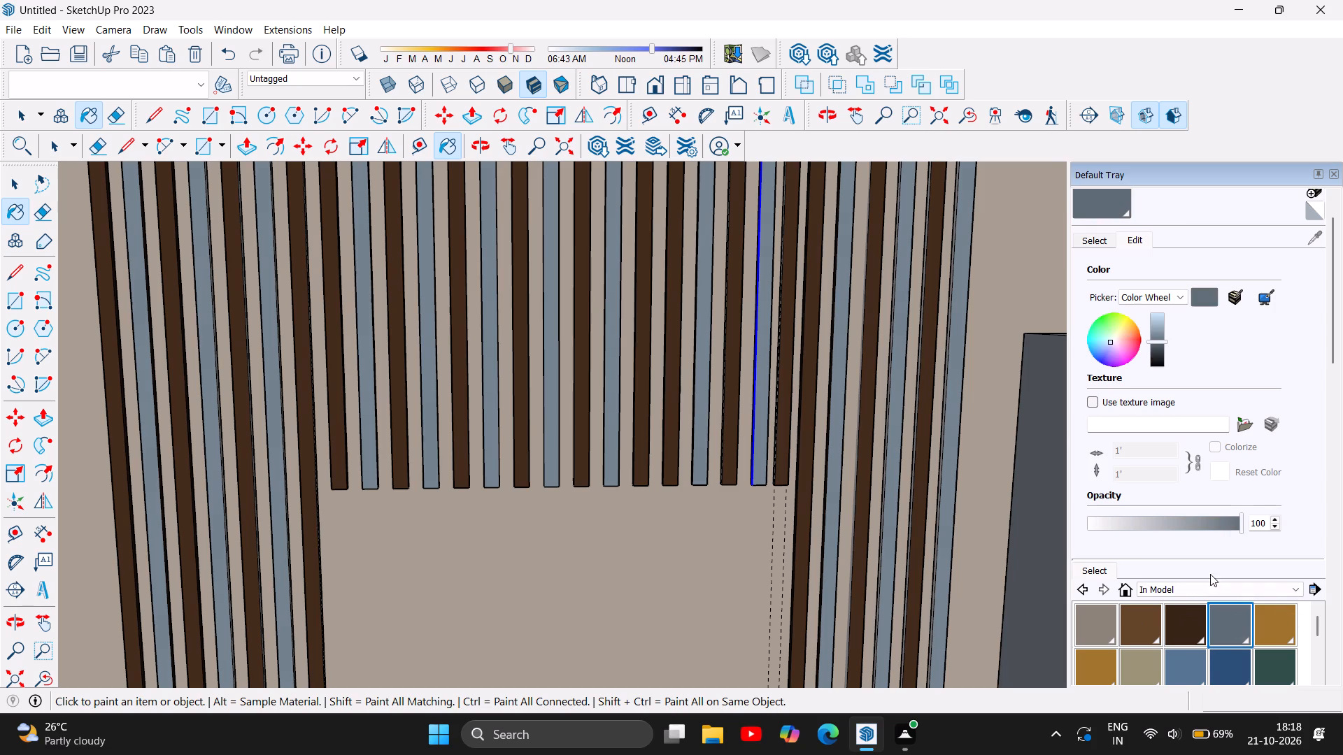
left_click(673, 411)
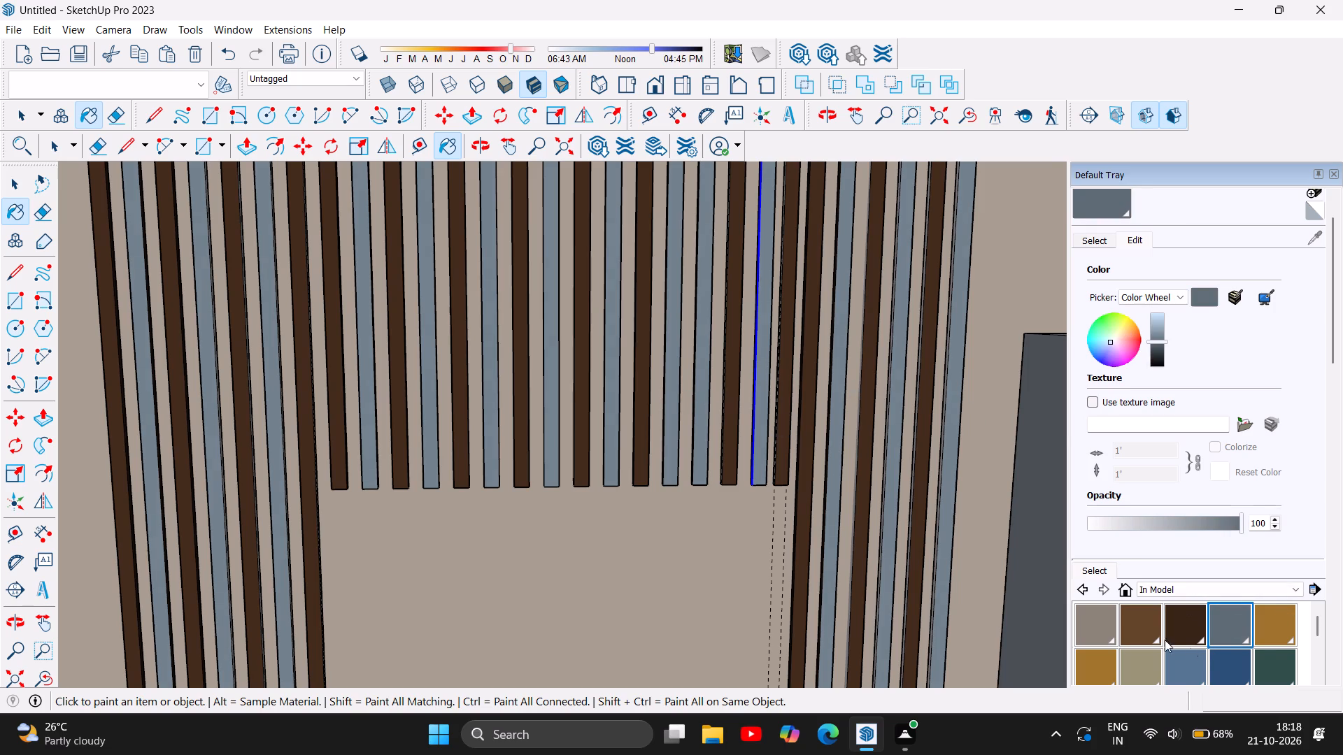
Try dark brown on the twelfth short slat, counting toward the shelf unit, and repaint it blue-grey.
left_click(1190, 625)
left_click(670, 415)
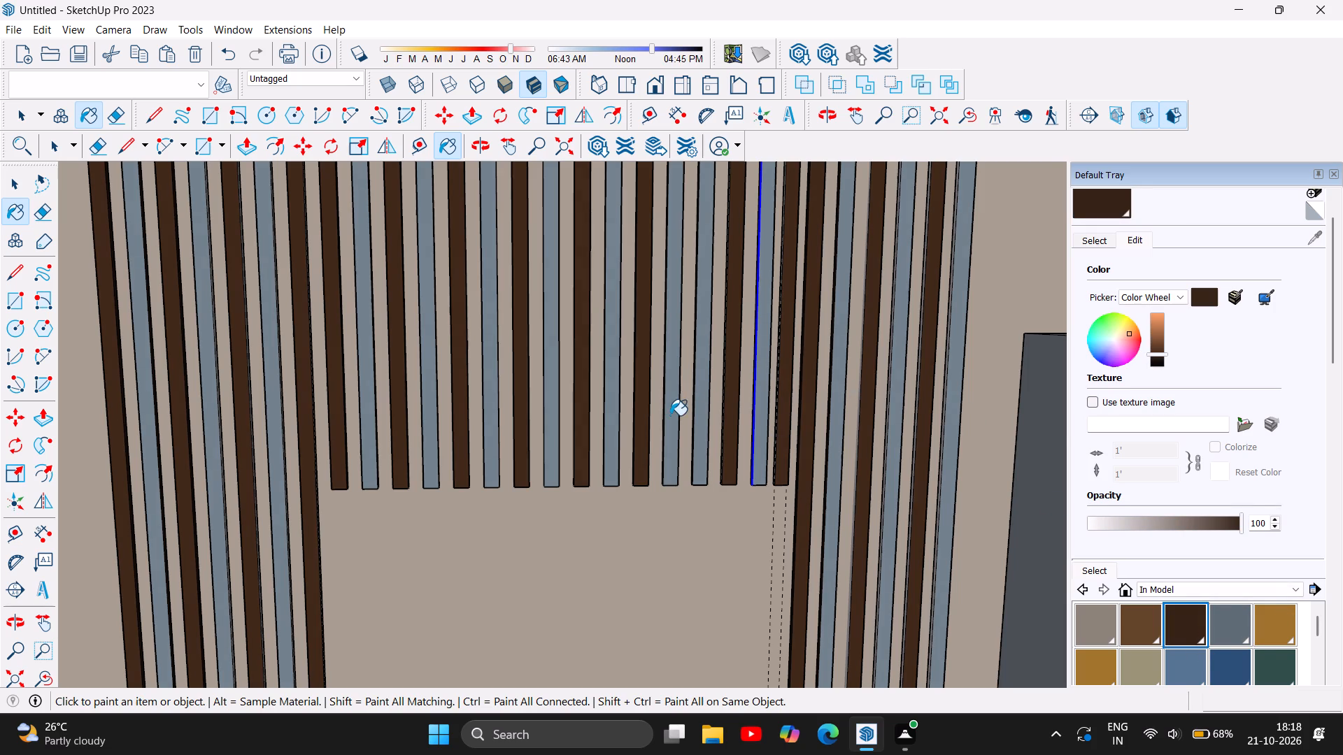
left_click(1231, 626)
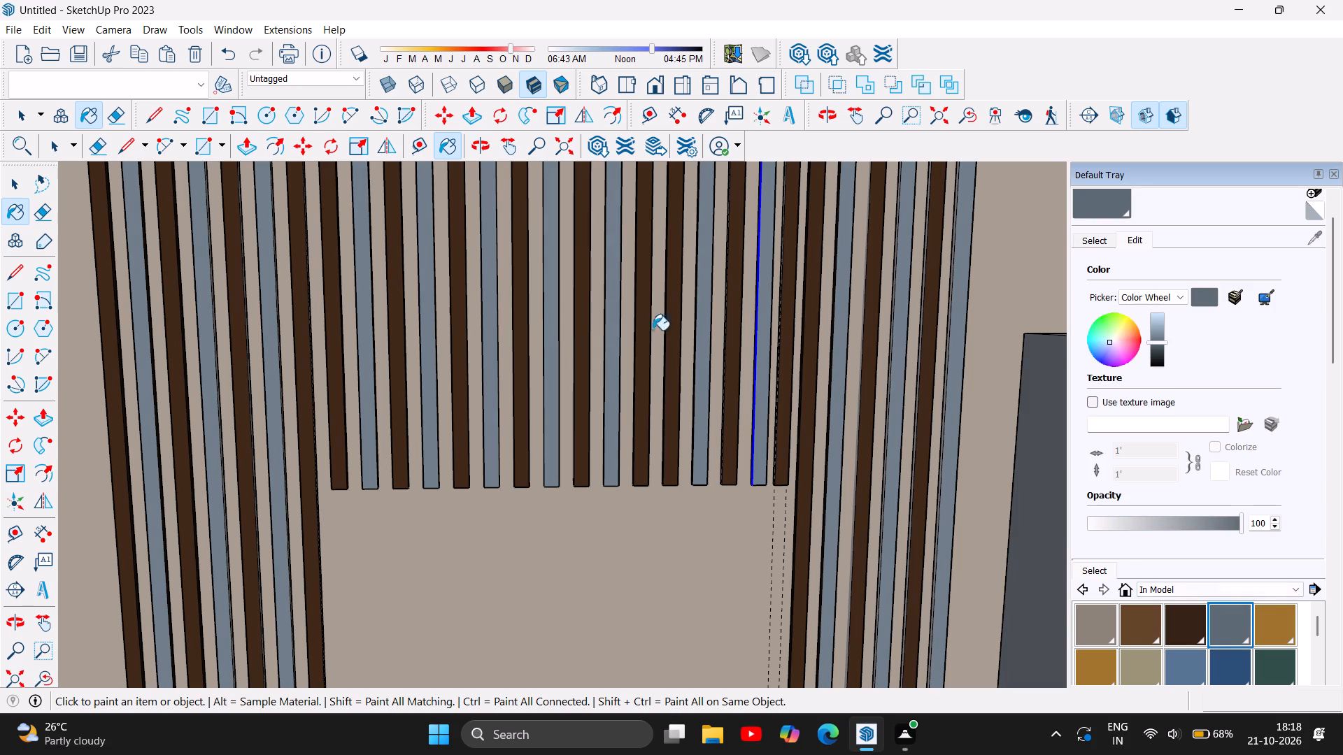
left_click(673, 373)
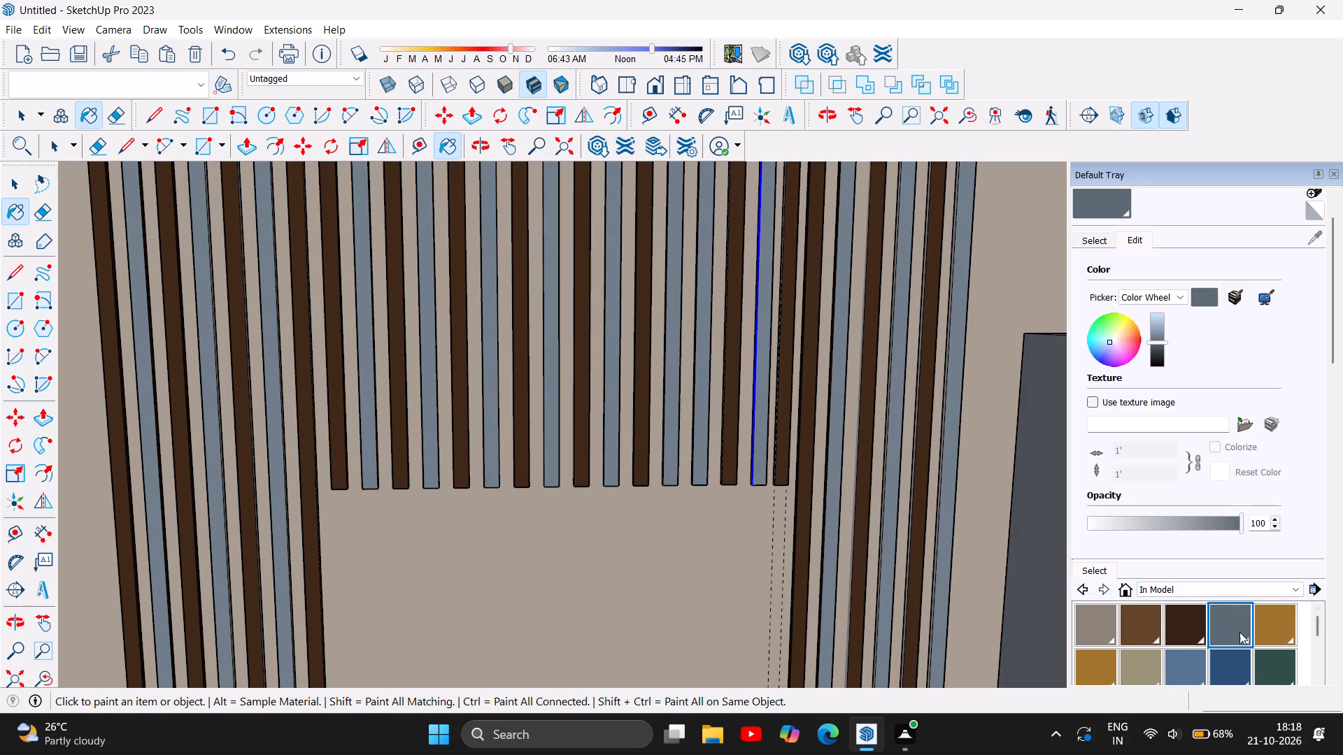
Paint the thirteenth and fifteenth short slats dark brown and the fourteenth blue-grey, counting toward the shelf unit.
left_click(1191, 618)
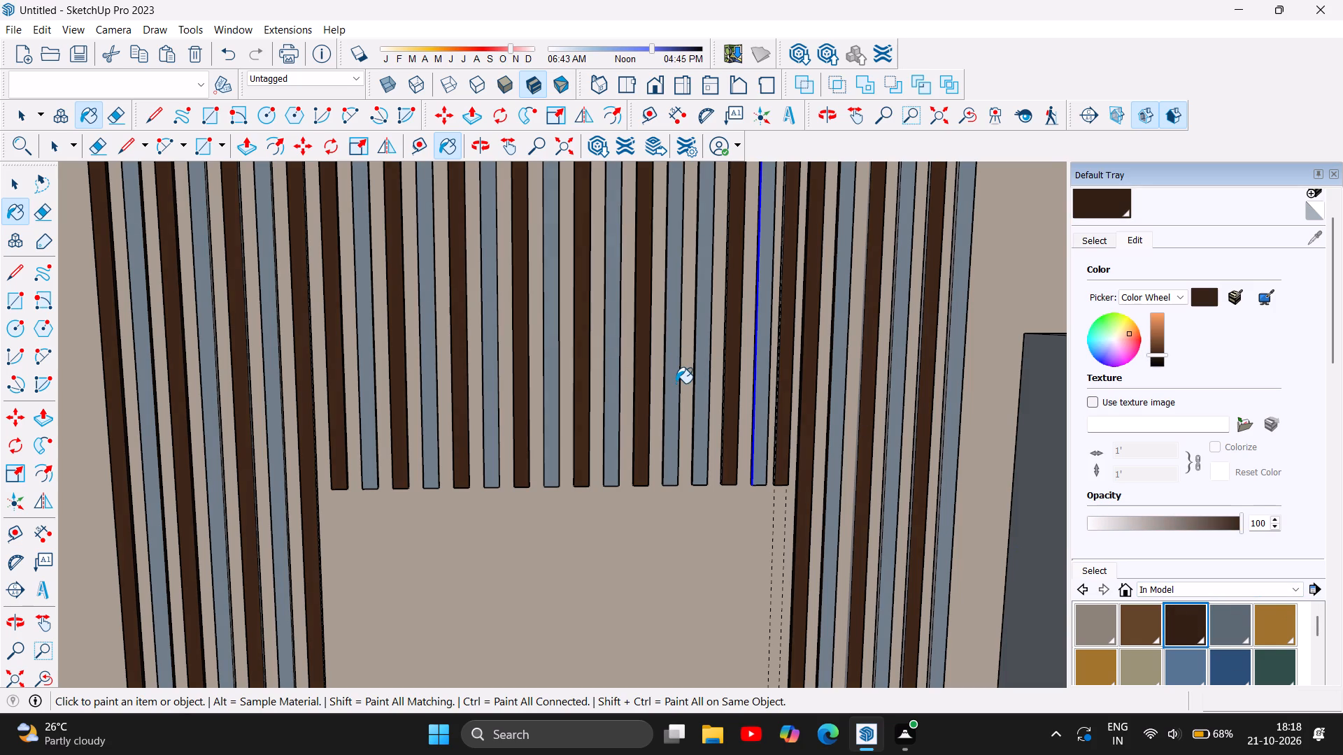
left_click(701, 387)
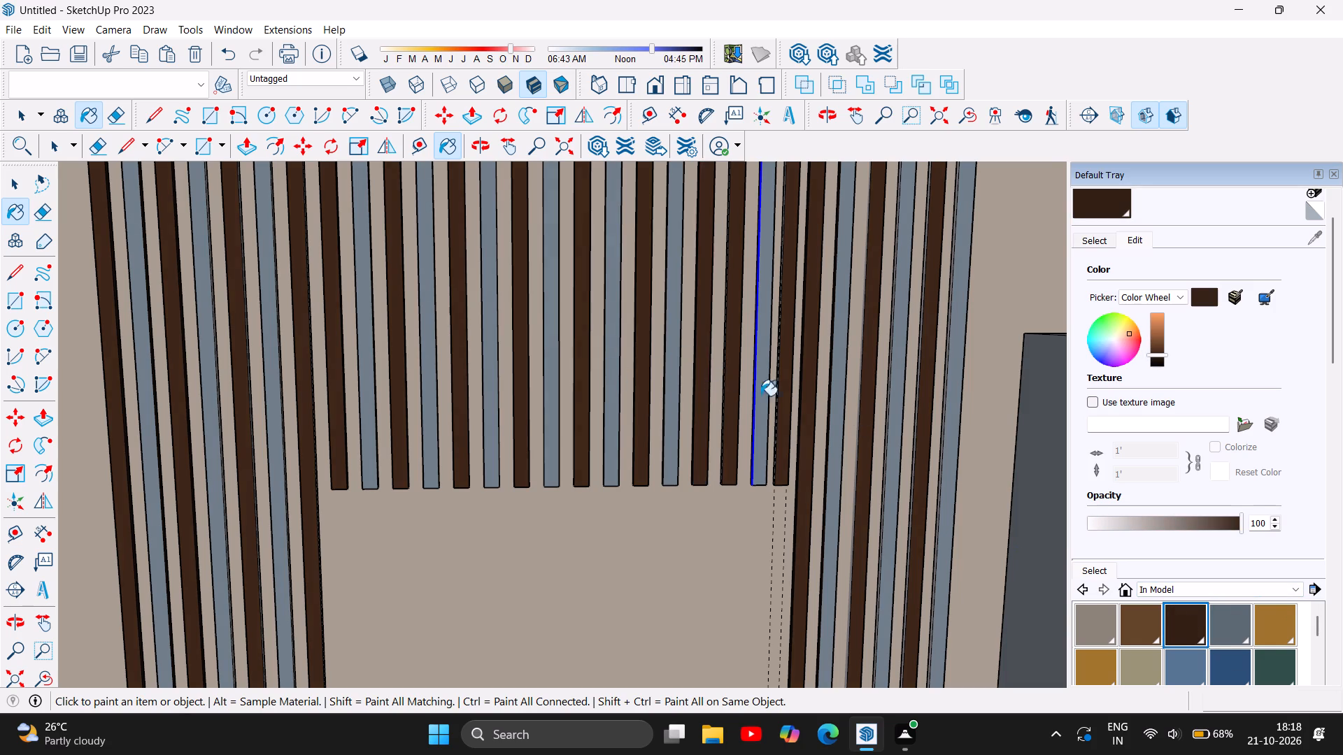
left_click(1244, 633)
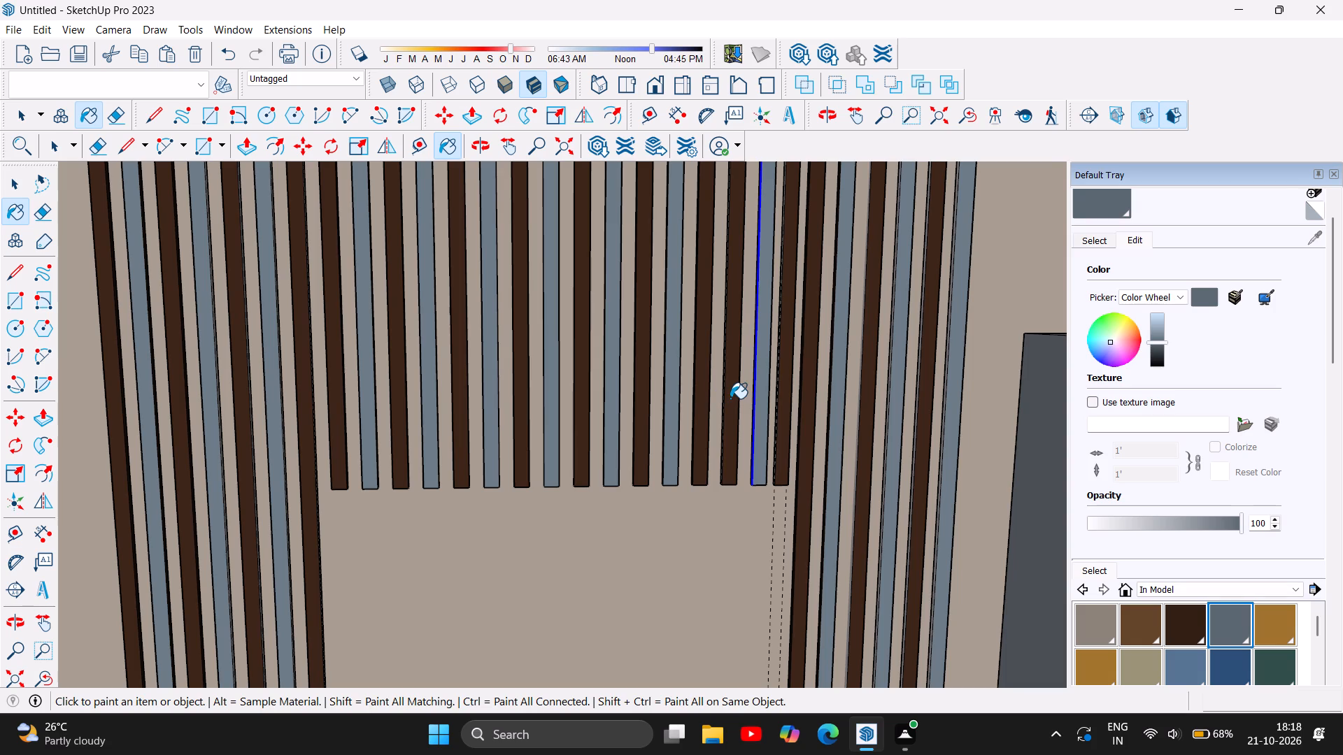
left_click(730, 399)
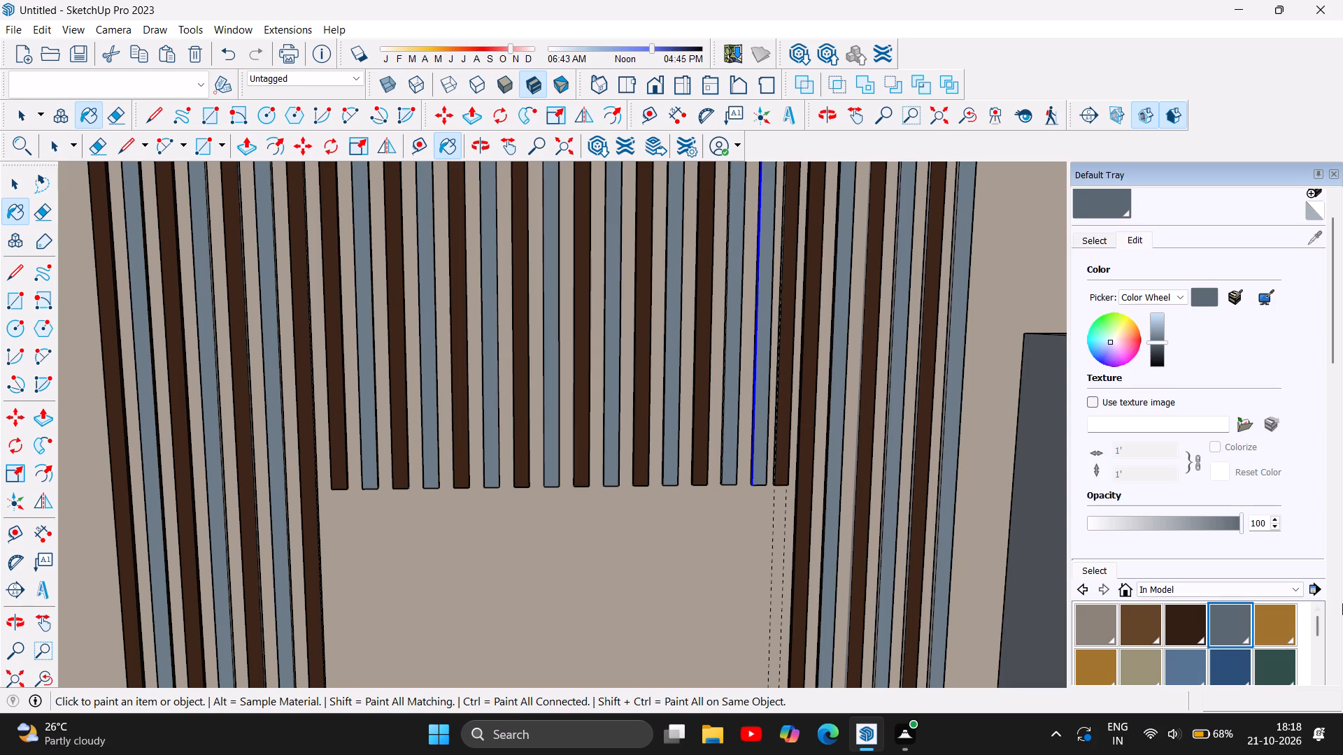
left_click(1175, 615)
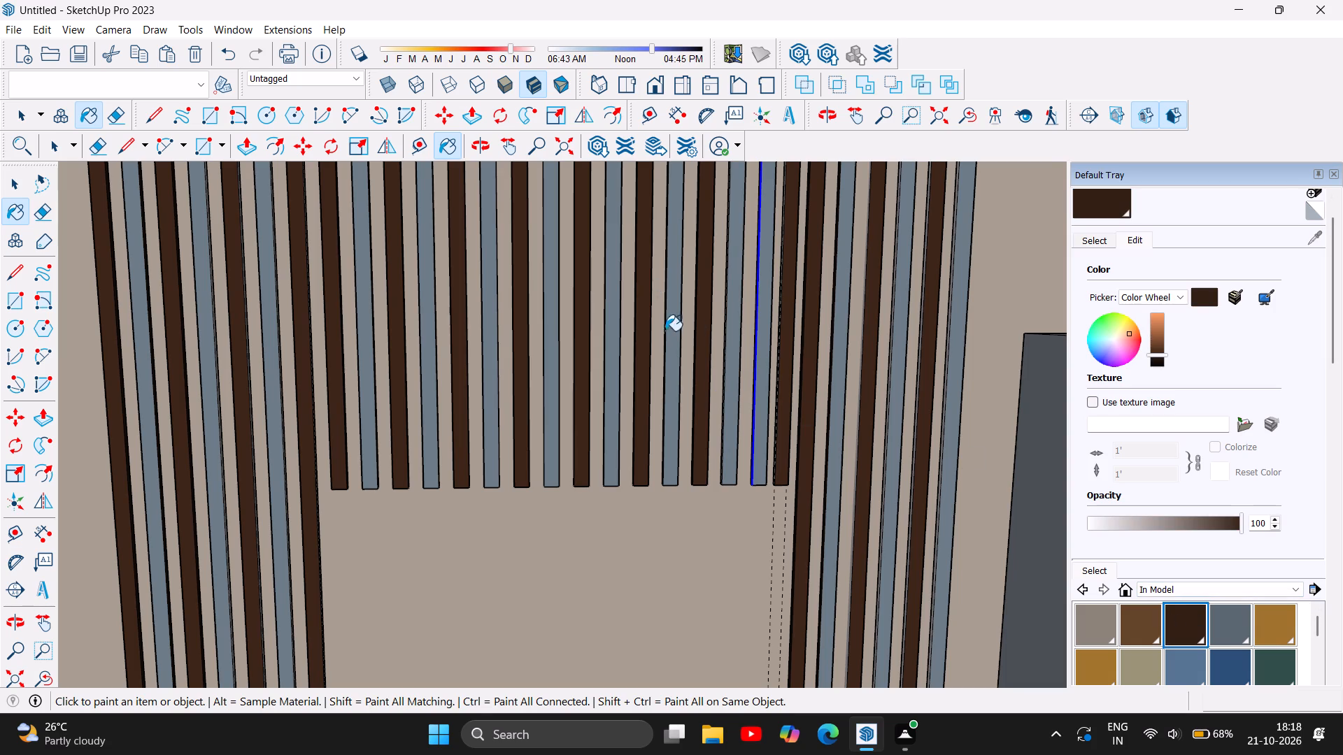
left_click(760, 382)
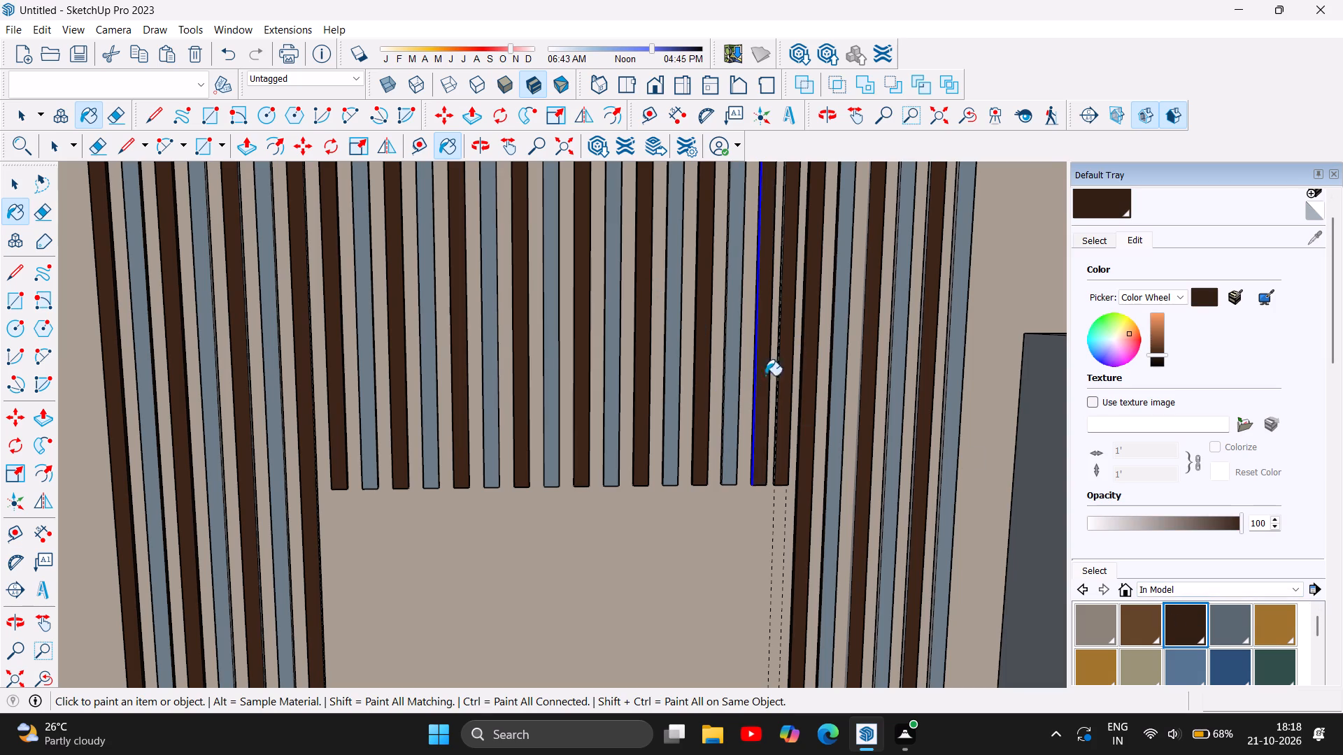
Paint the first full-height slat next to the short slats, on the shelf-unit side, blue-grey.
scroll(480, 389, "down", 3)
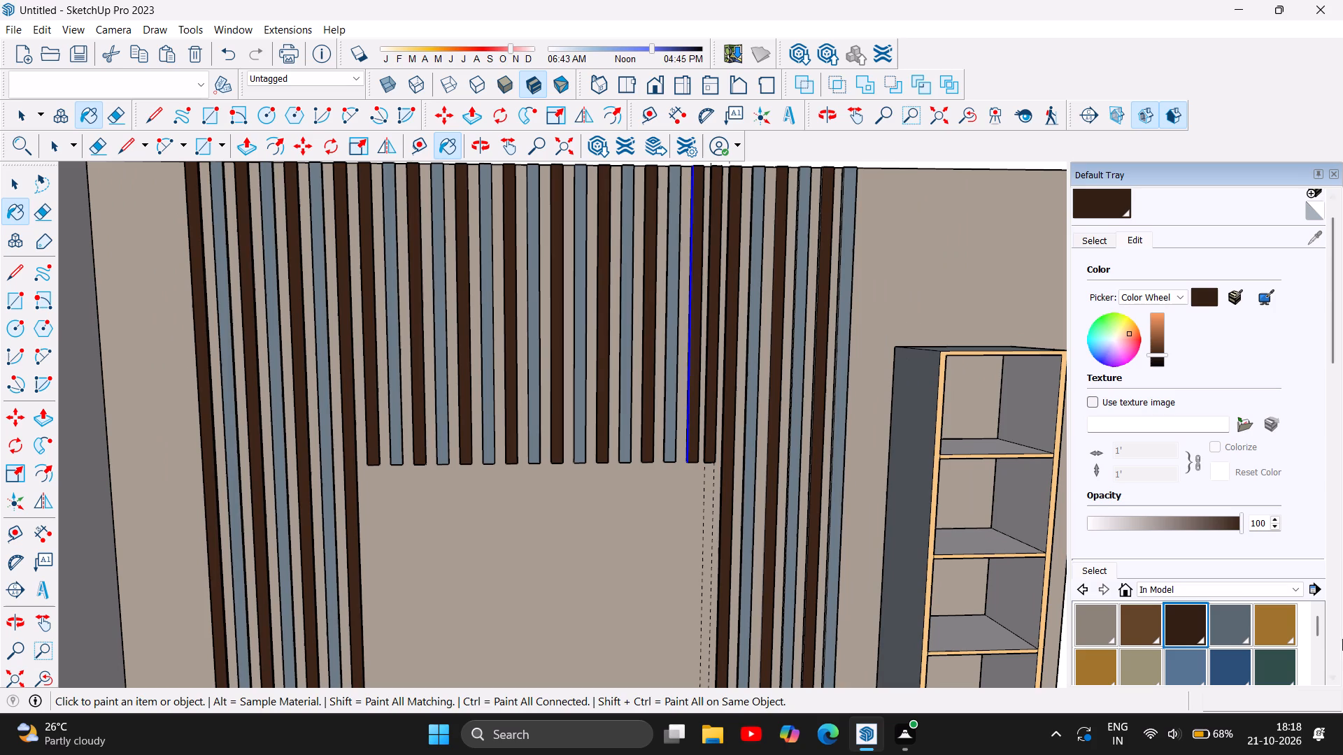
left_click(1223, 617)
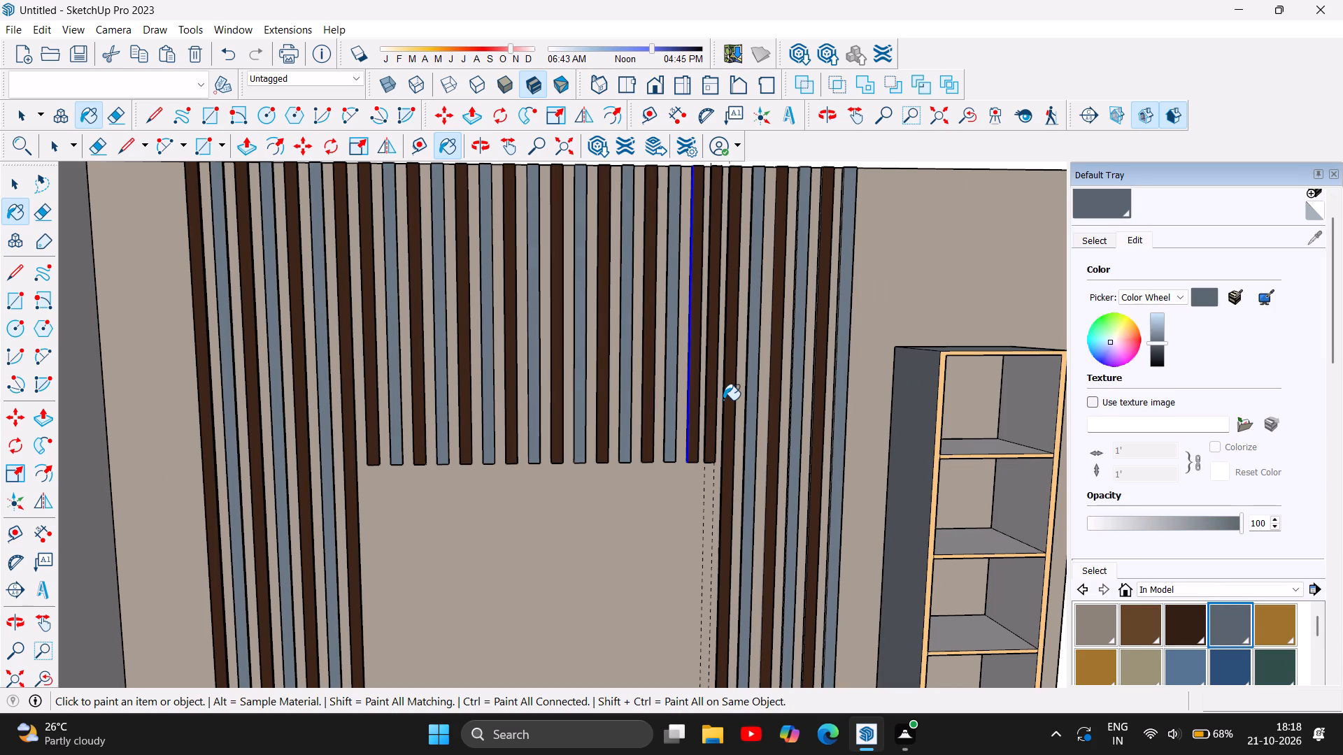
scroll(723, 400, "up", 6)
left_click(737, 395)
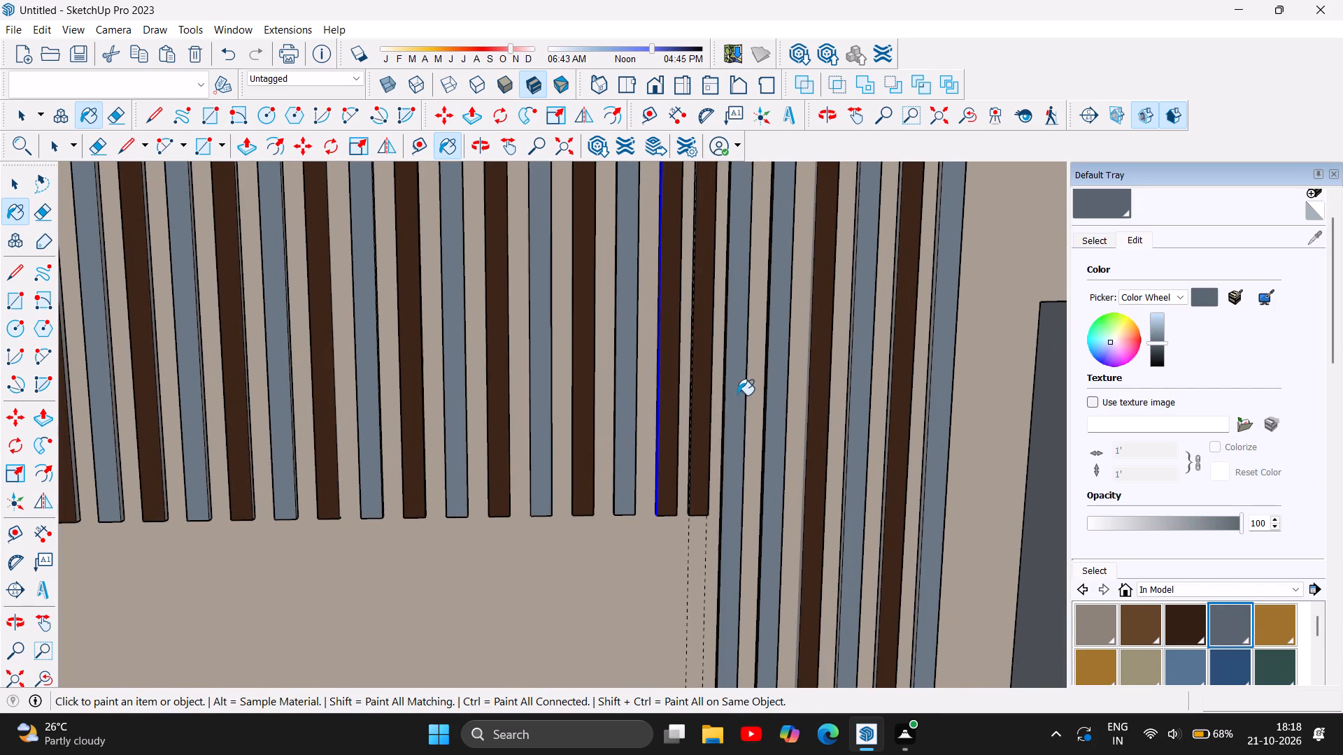
Paint the three blue-grey full-height slats on the side away from the shelf unit dark brown.
scroll(747, 387, "down", 9)
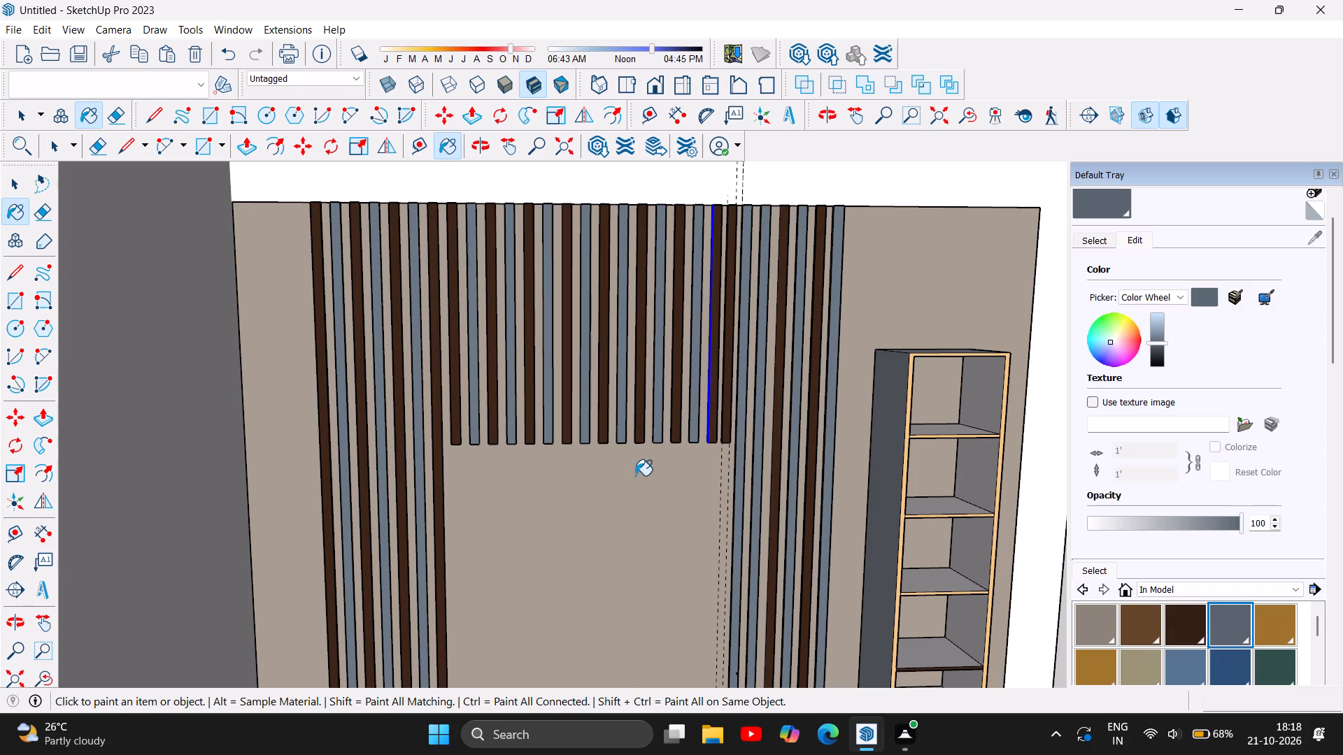
left_click(1181, 630)
scroll(298, 370, "up", 5)
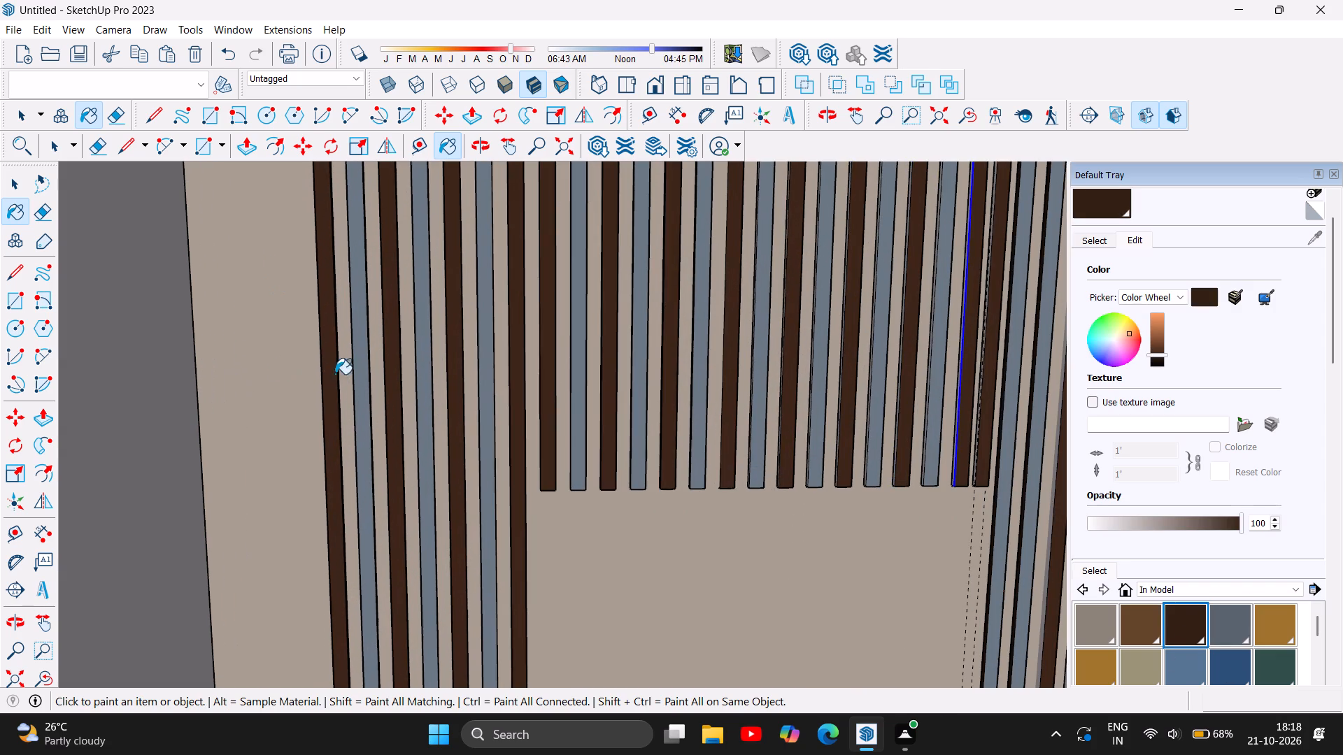
left_click(355, 370)
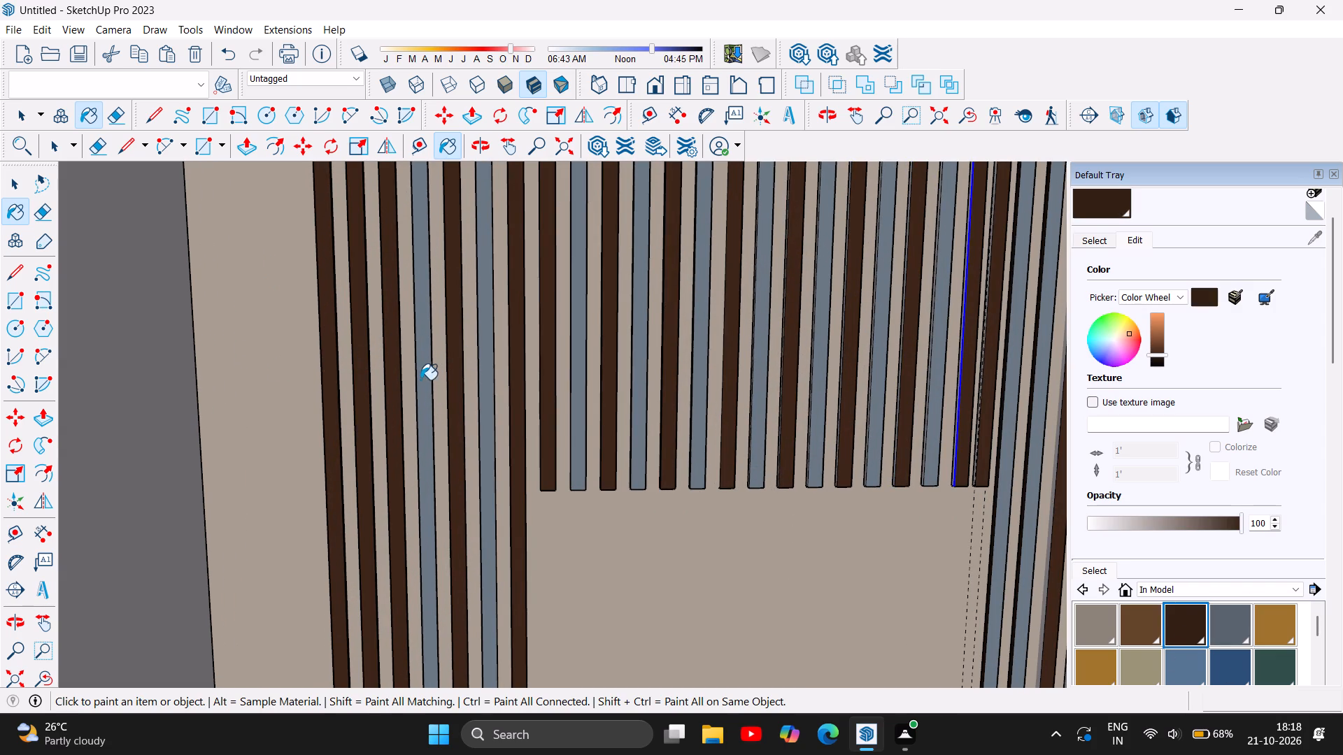
left_click(420, 380)
left_click(484, 361)
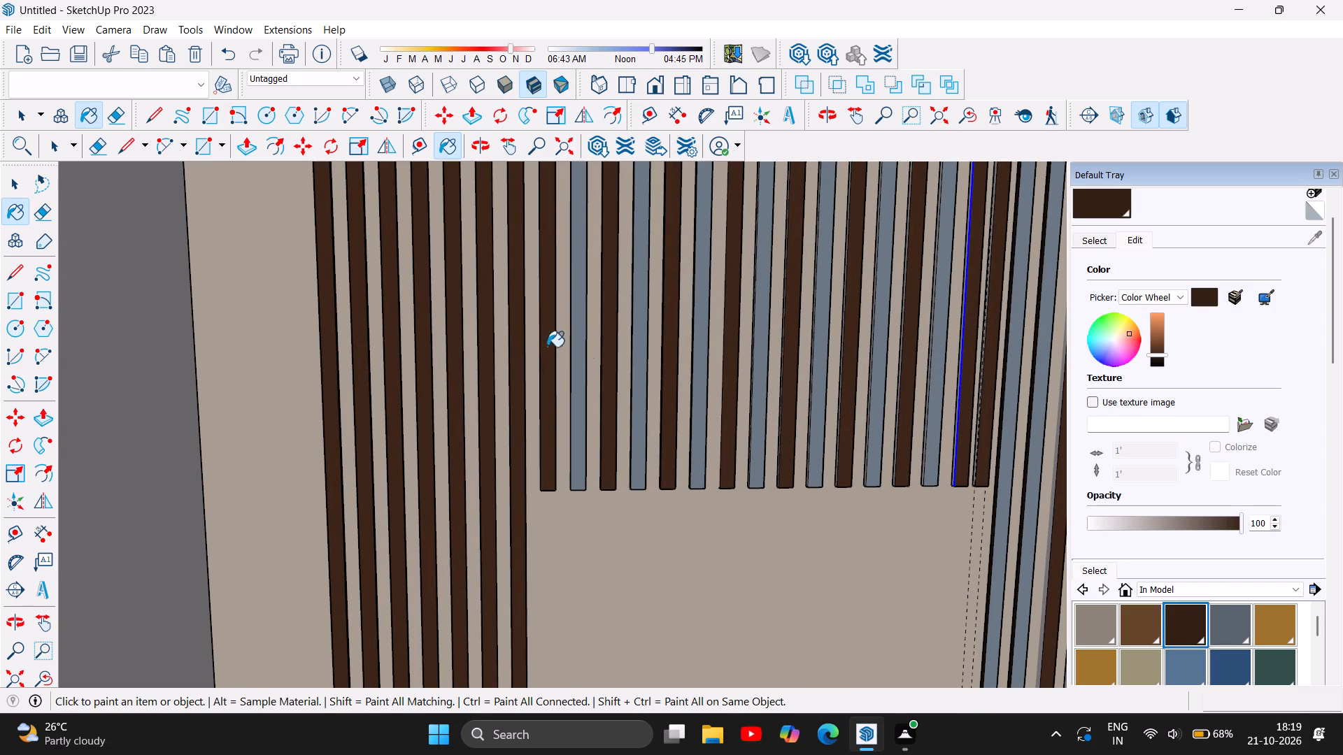
Paint the seven blue-grey short slats above the TV opening dark brown.
left_click(581, 361)
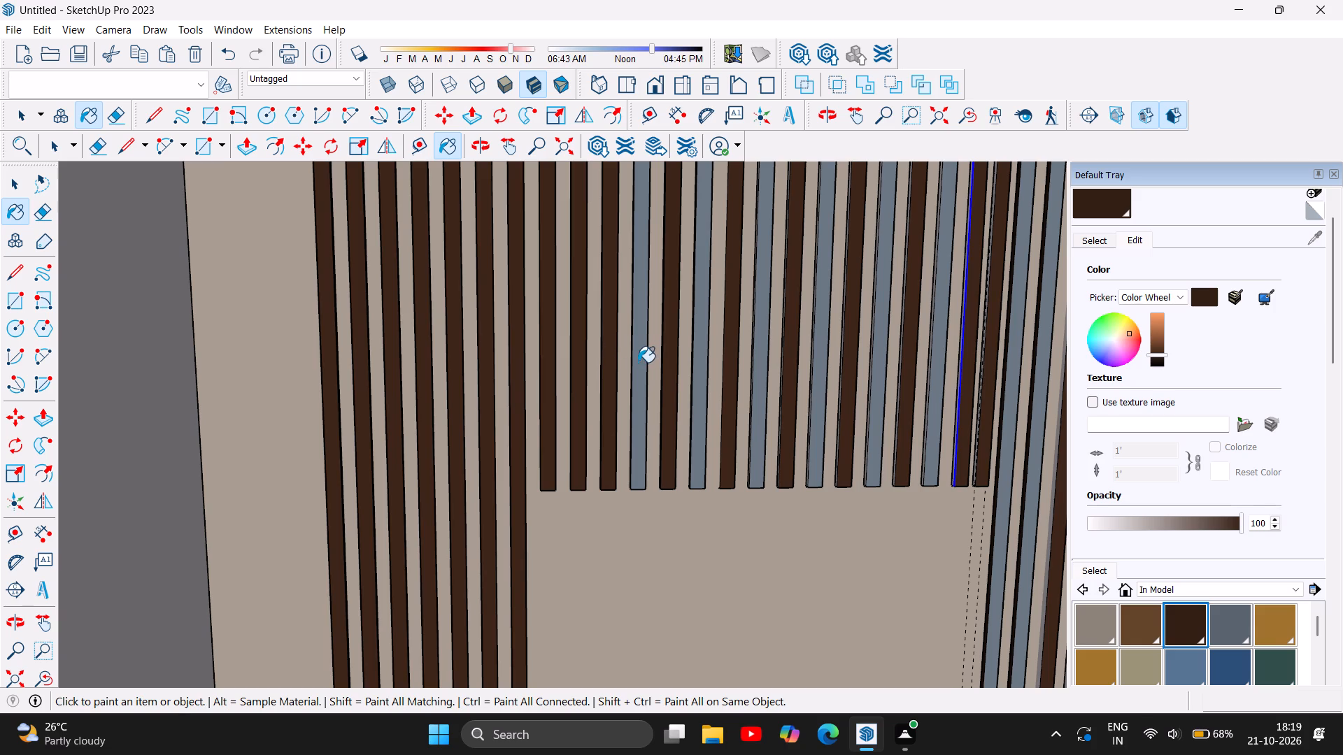
left_click(638, 362)
left_click(695, 358)
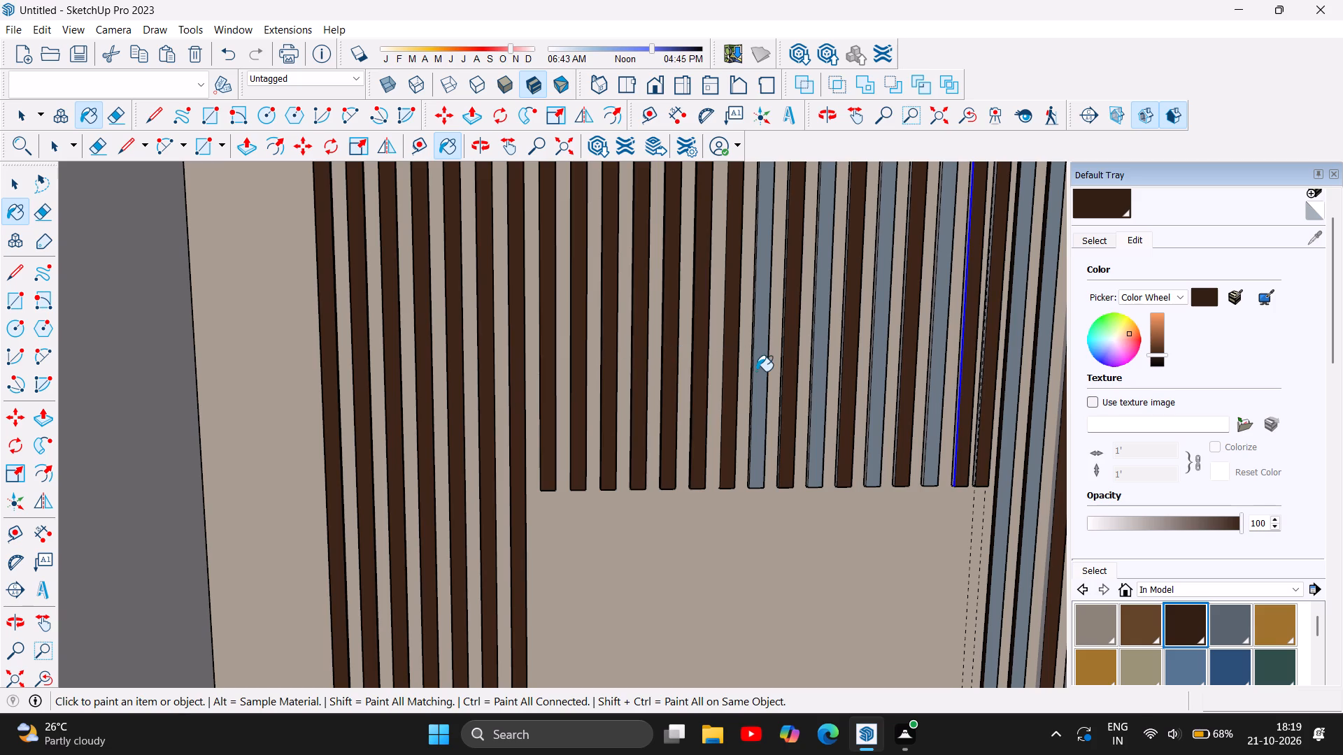
left_click(756, 371)
left_click(814, 372)
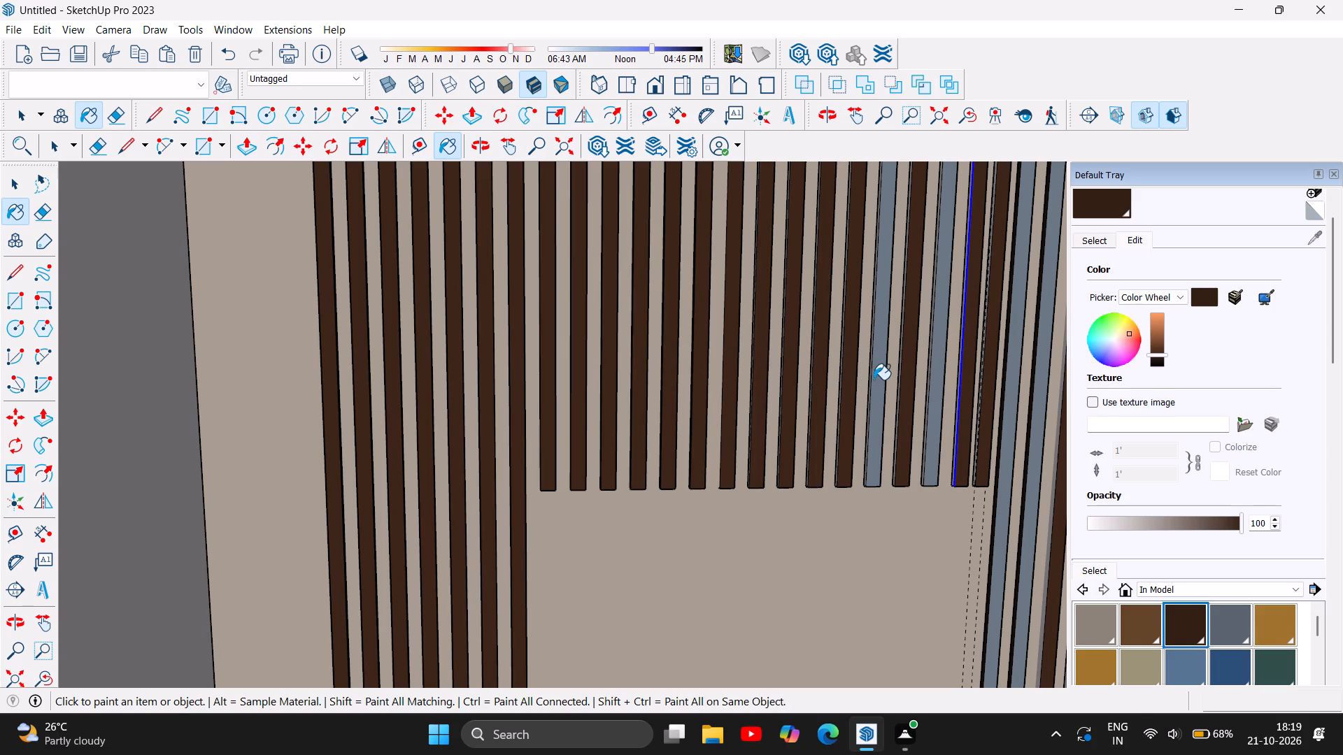
left_click(874, 380)
left_click(934, 380)
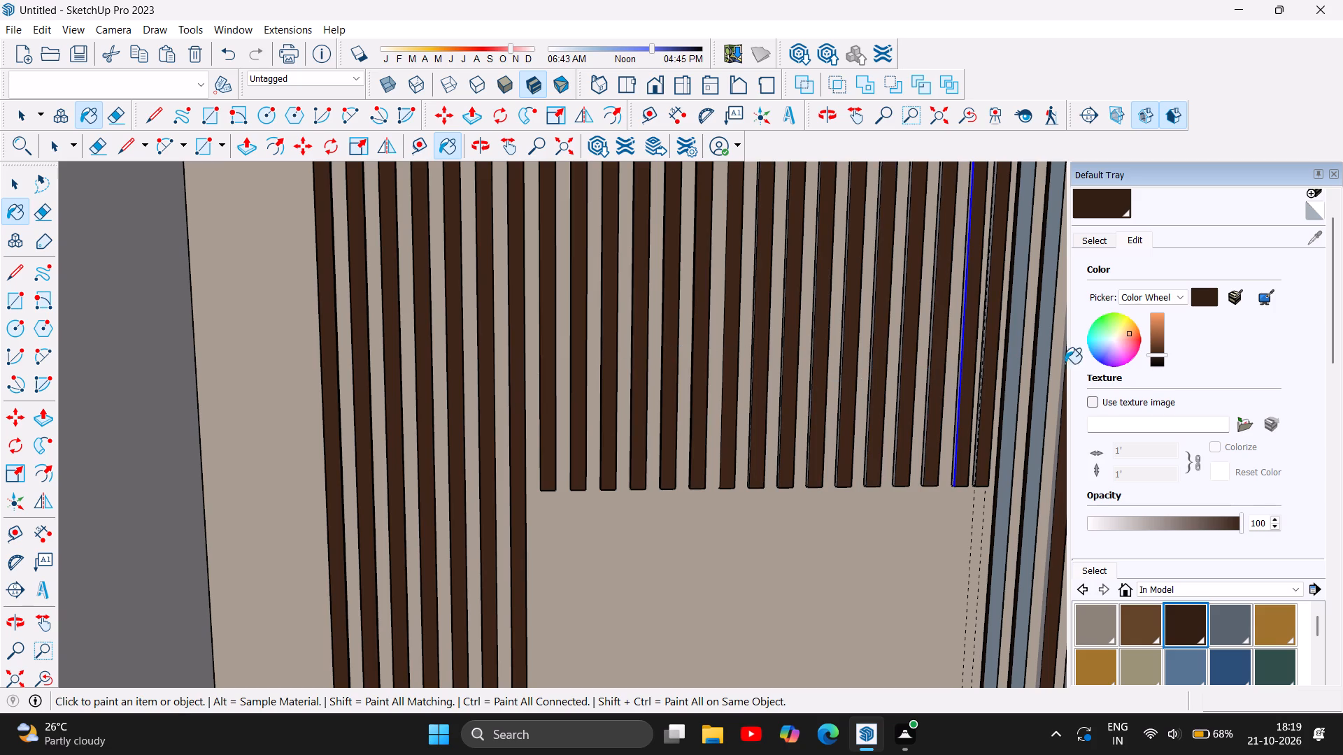
Paint the four blue-grey full-height slats on the shelf-unit side dark brown and clear the edge selection.
left_click(1010, 360)
left_click(1038, 366)
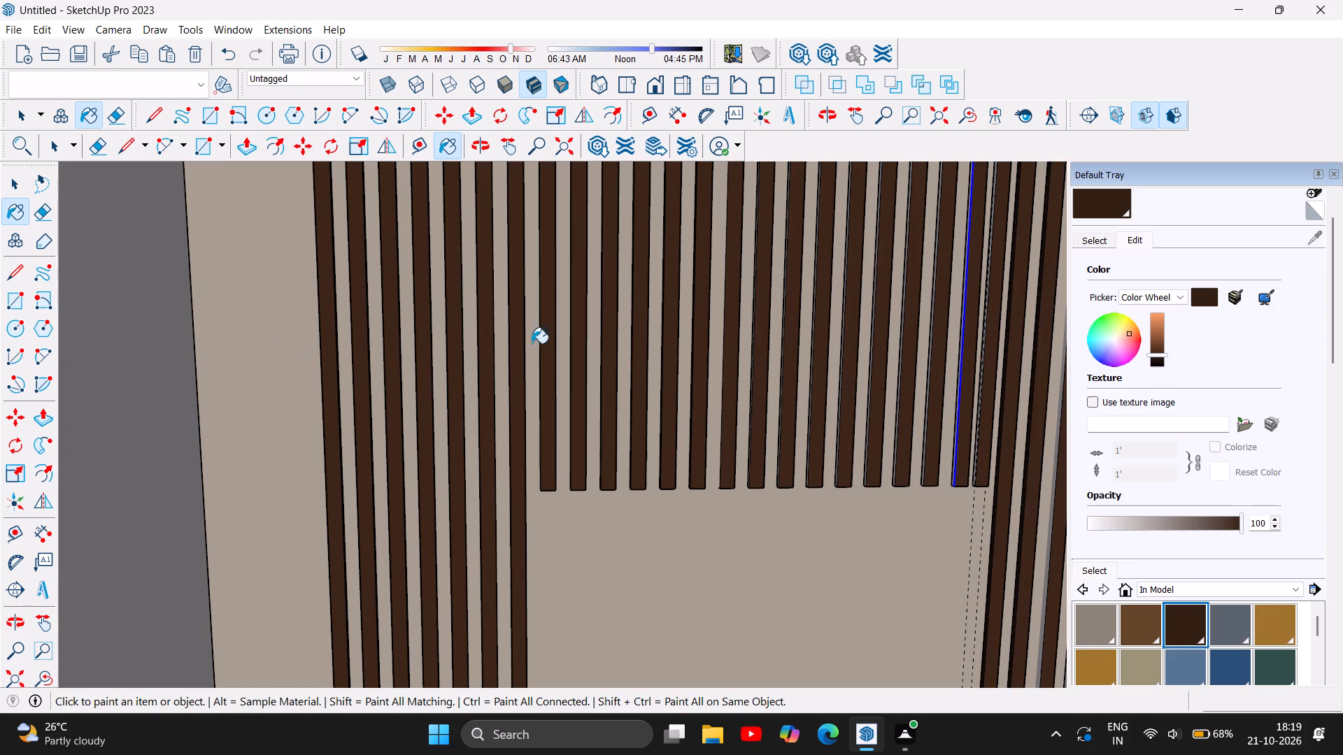
scroll(250, 380, "down", 8)
scroll(695, 373, "up", 7)
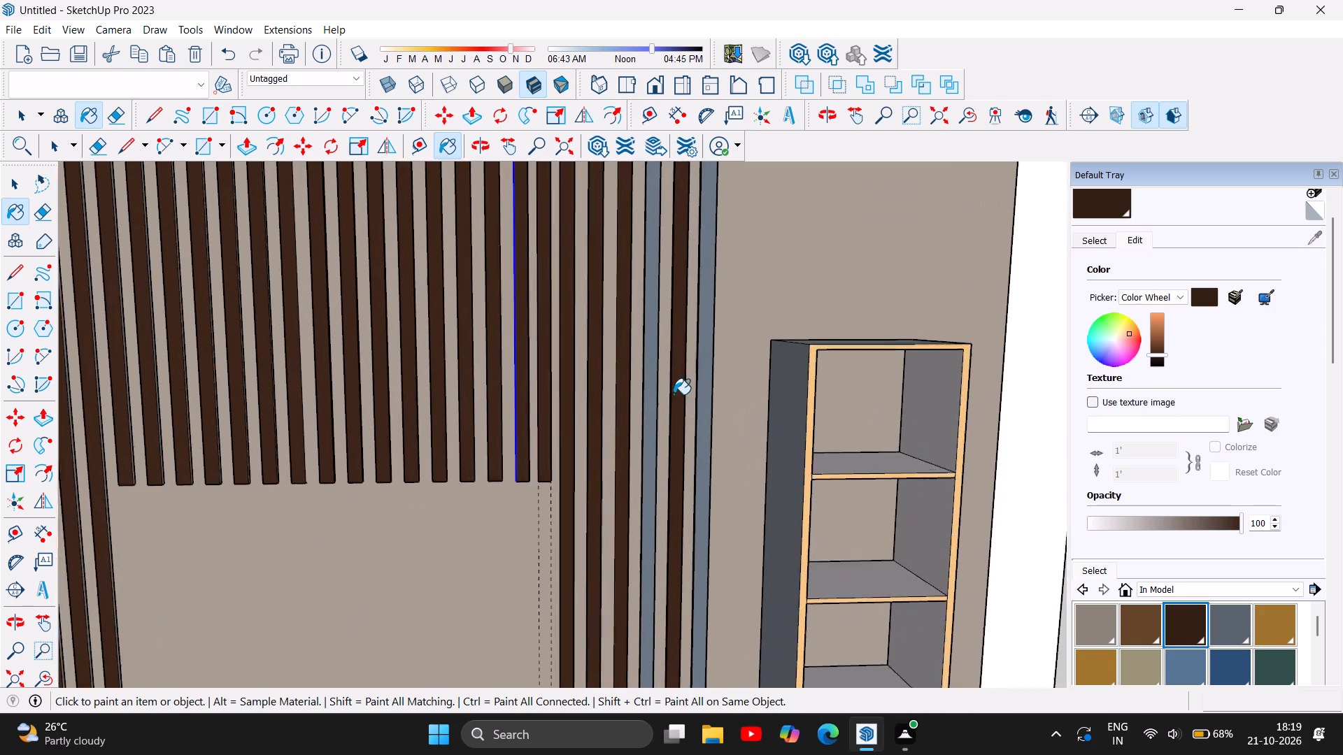
scroll(674, 394, "up", 2)
left_click(640, 396)
left_click(716, 373)
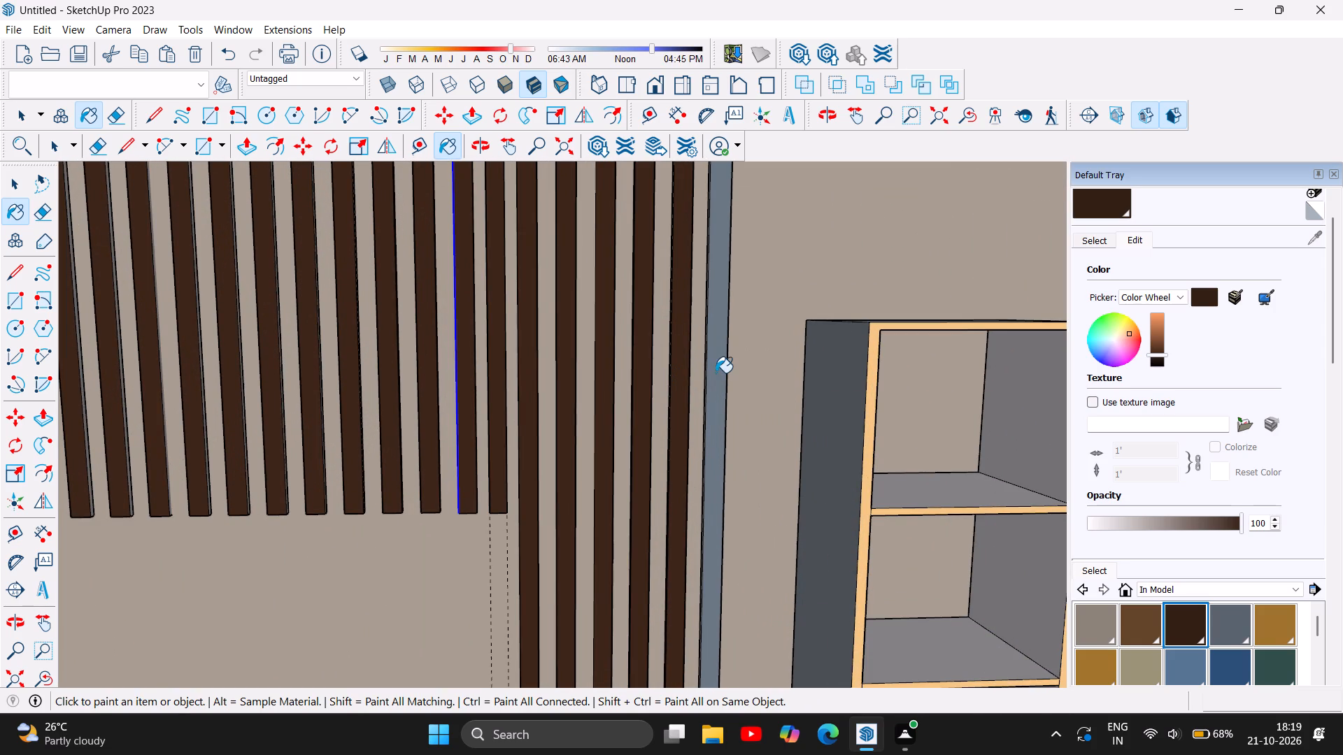
scroll(510, 407, "down", 17)
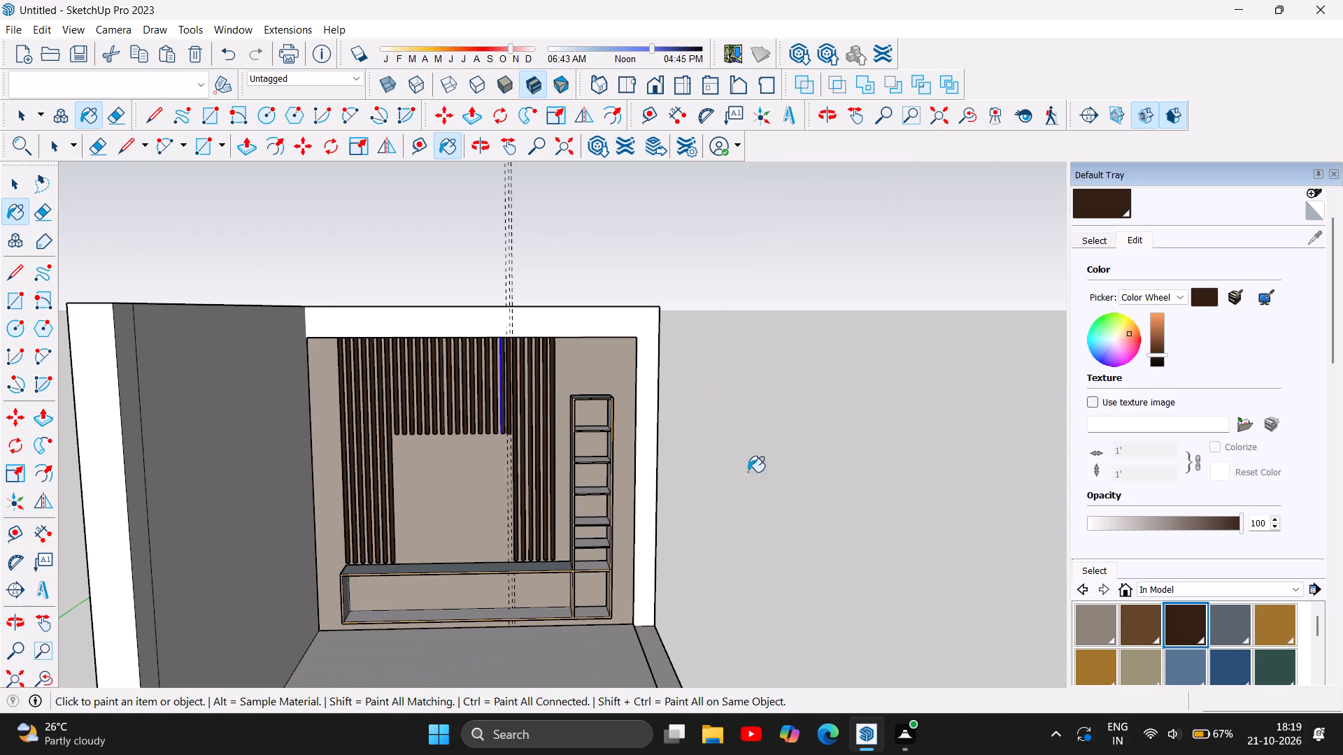
key("Escape")
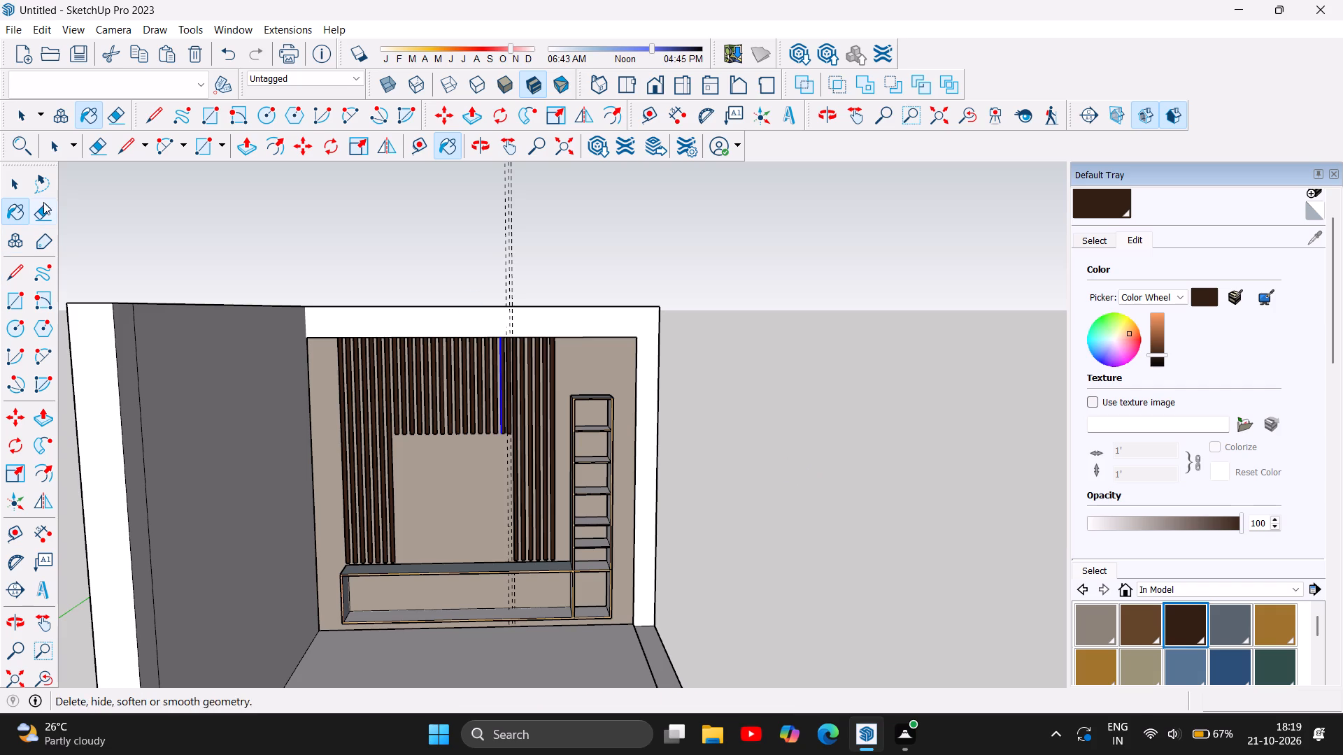
left_click(15, 180)
key("Escape")
left_click(720, 374)
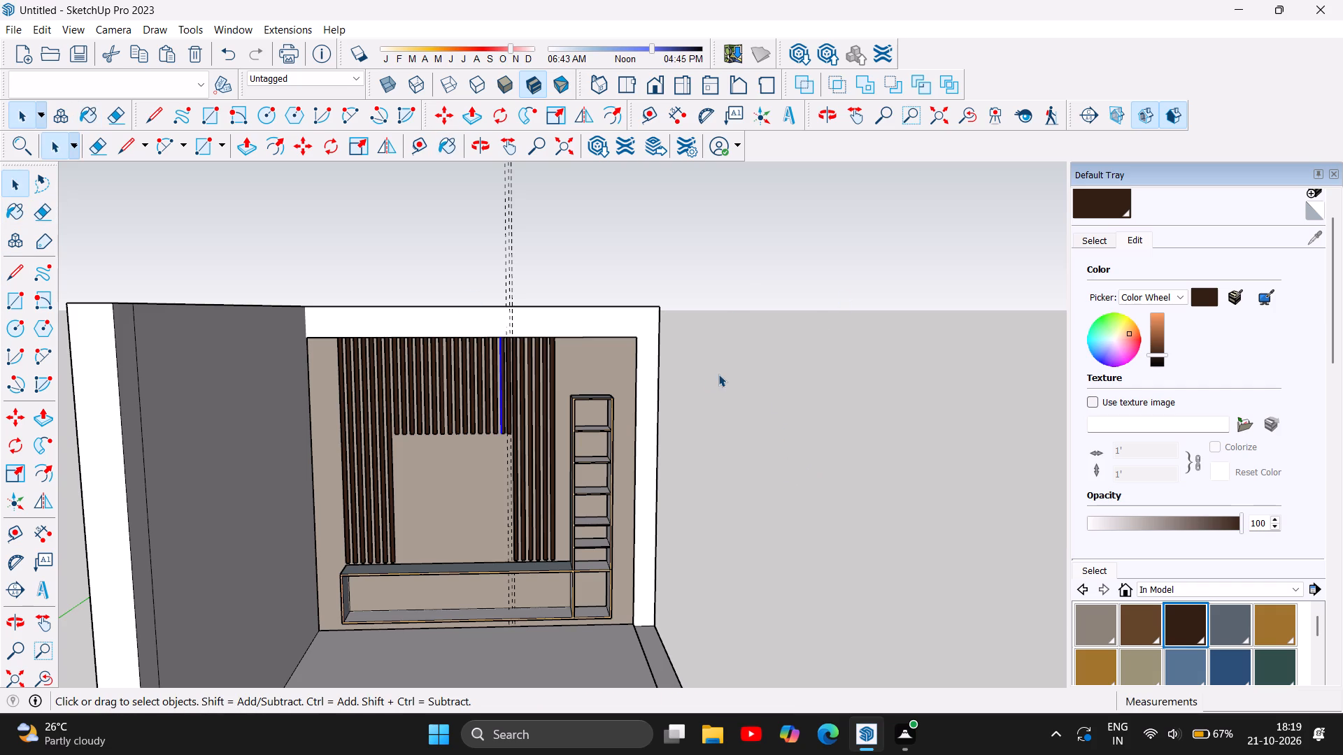
key("Escape")
Delete all the guide lines from the model.
scroll(637, 308, "up", 4)
scroll(432, 386, "up", 5)
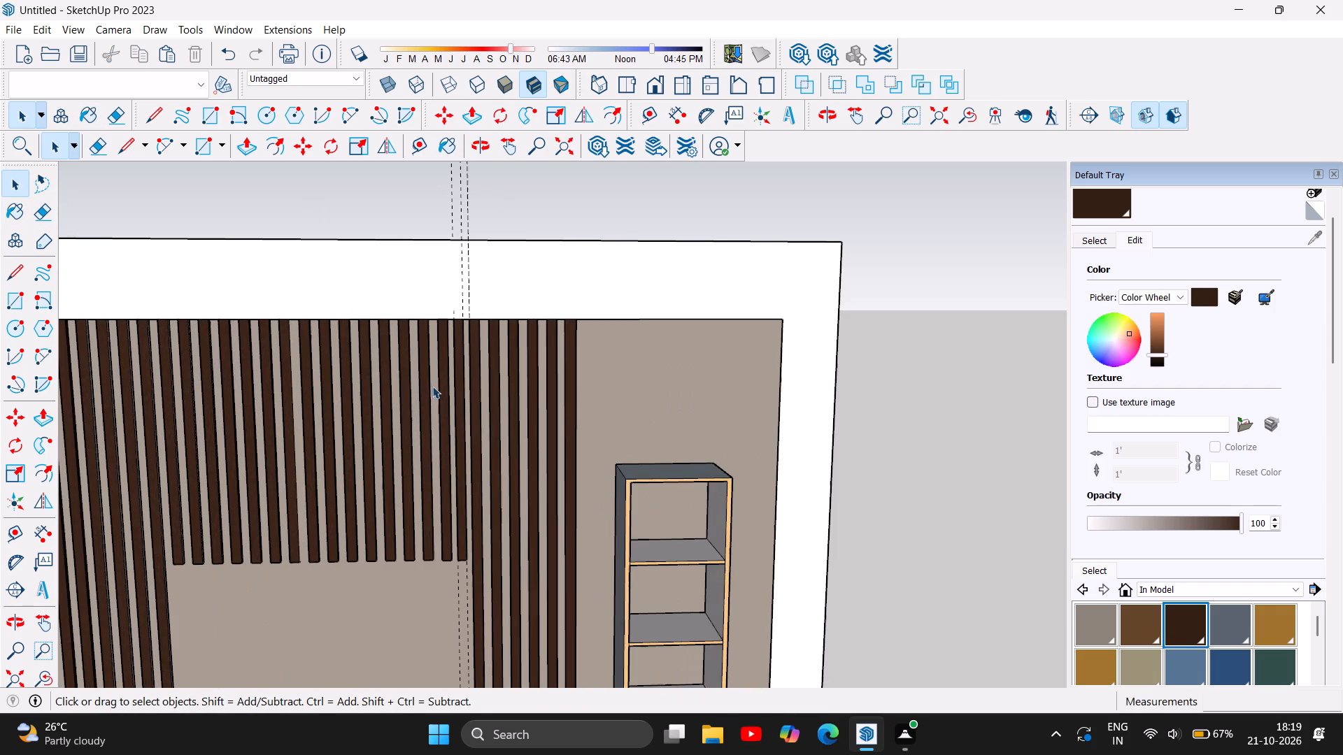
scroll(786, 343, "down", 5)
scroll(465, 256, "down", 5)
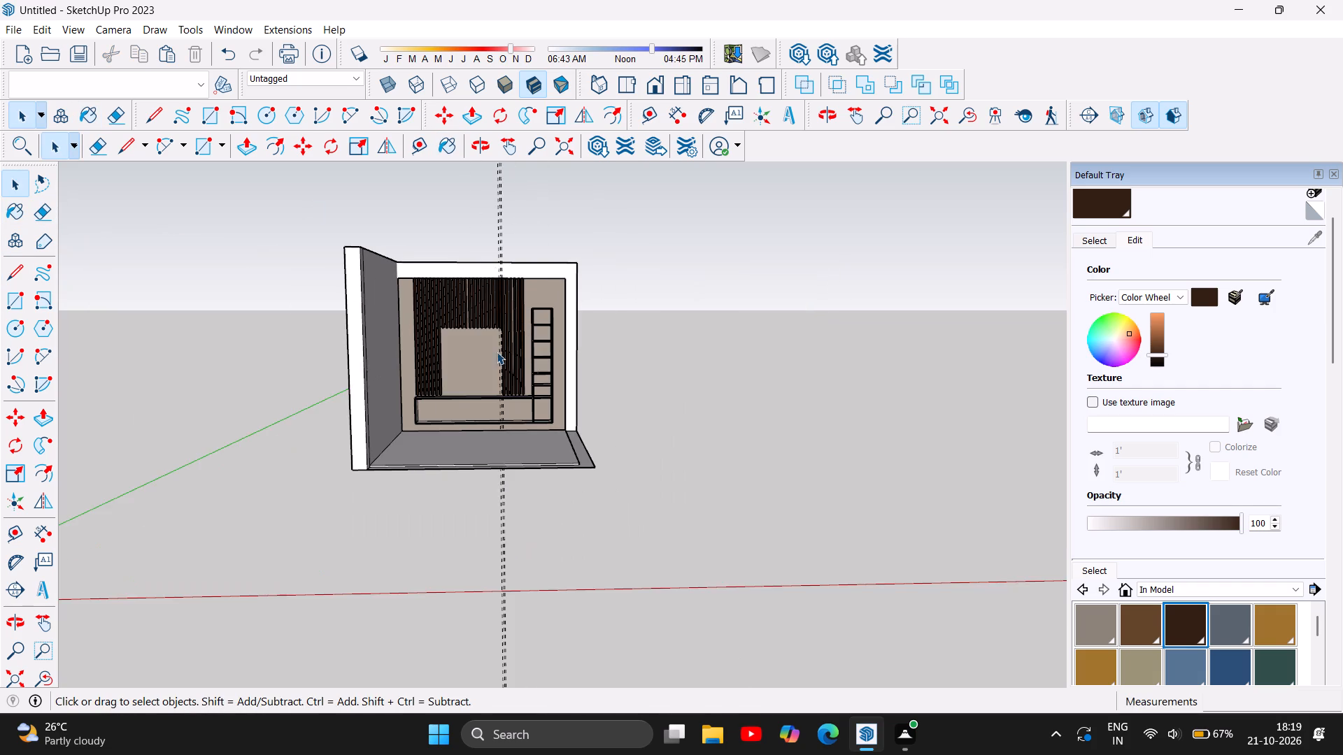
scroll(497, 352, "up", 10)
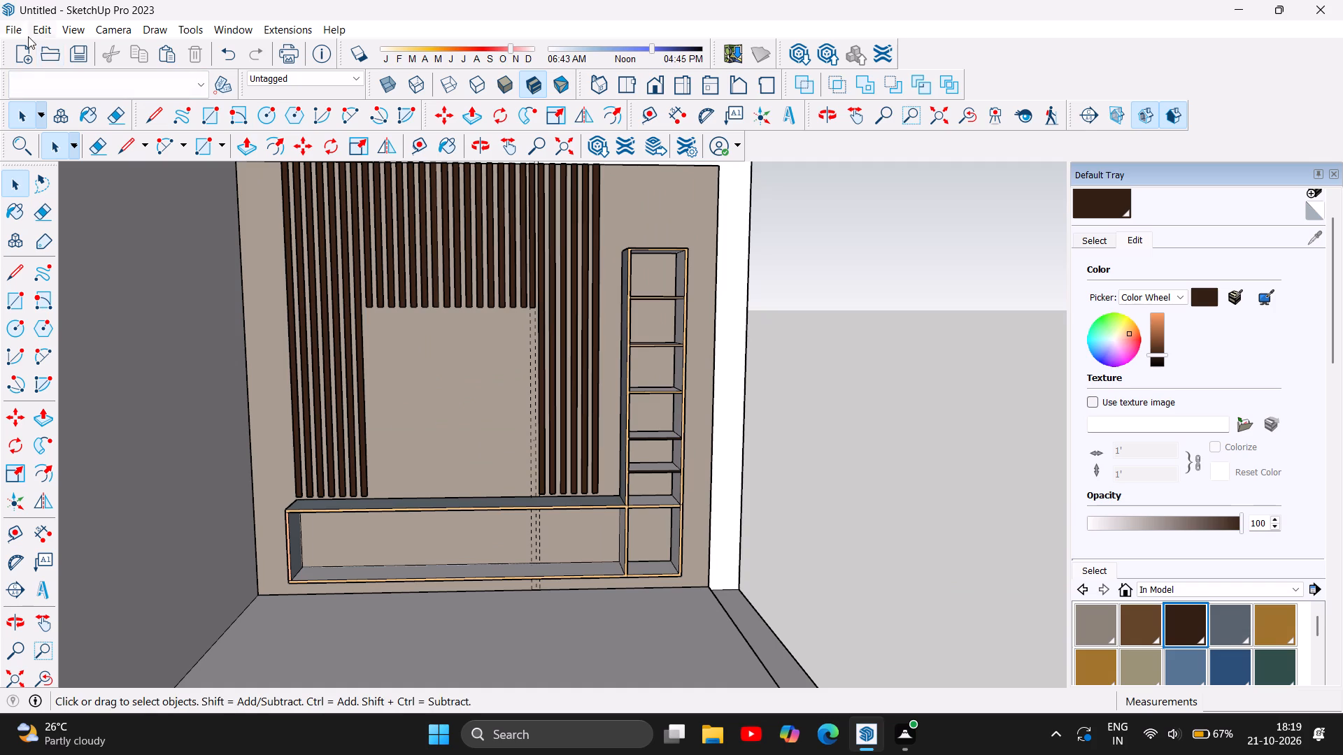
double_click(42, 27)
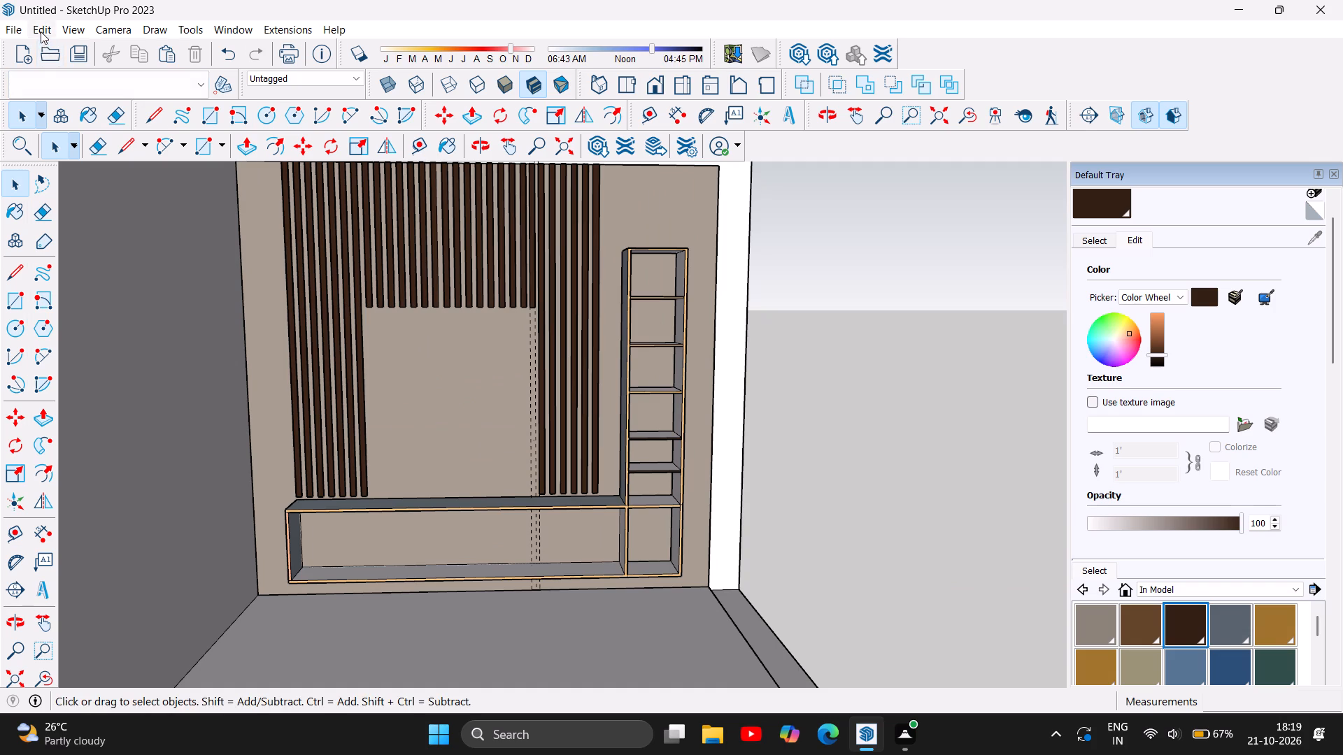
left_click(41, 31)
left_click(87, 174)
Examine the dark brown slatted wall as a whole and up close where the short slats meet the full-height slats near the shelf unit.
scroll(754, 592, "down", 5)
scroll(588, 396, "up", 5)
scroll(616, 469, "up", 5)
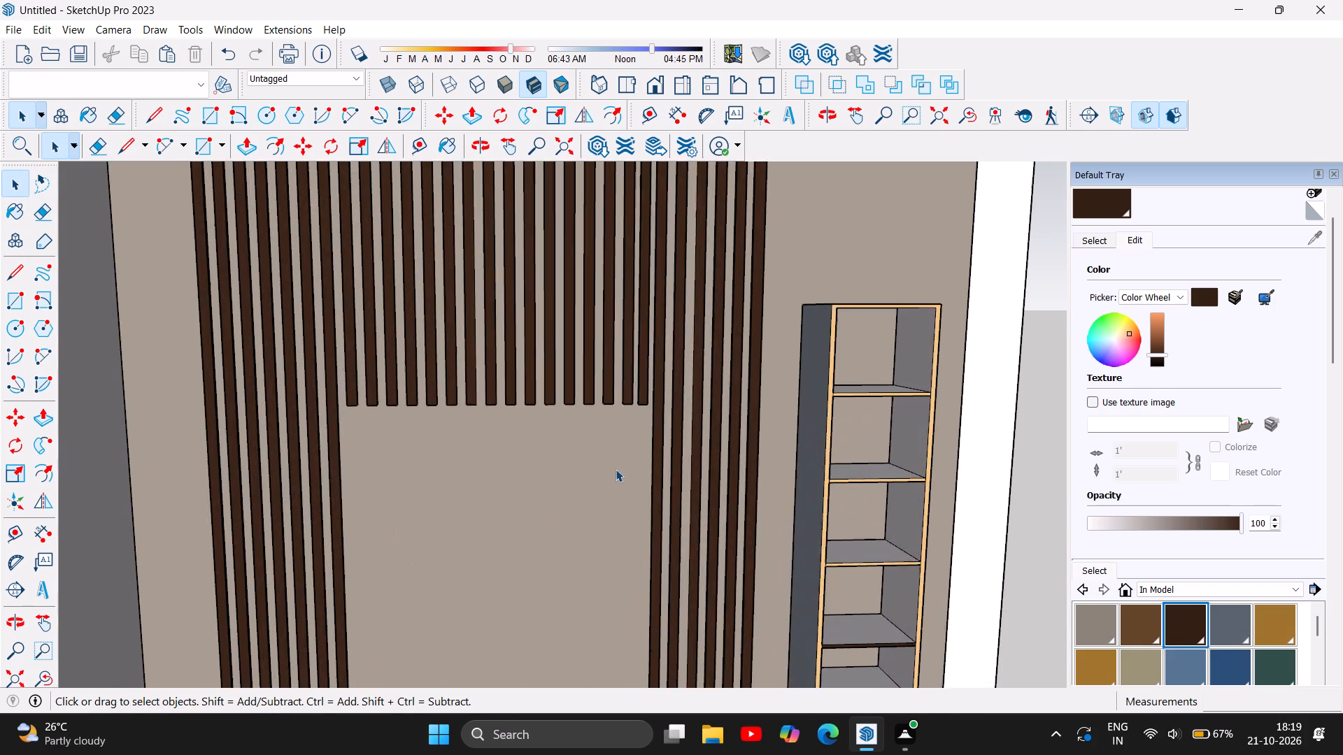
scroll(618, 417, "up", 6)
scroll(682, 387, "up", 11)
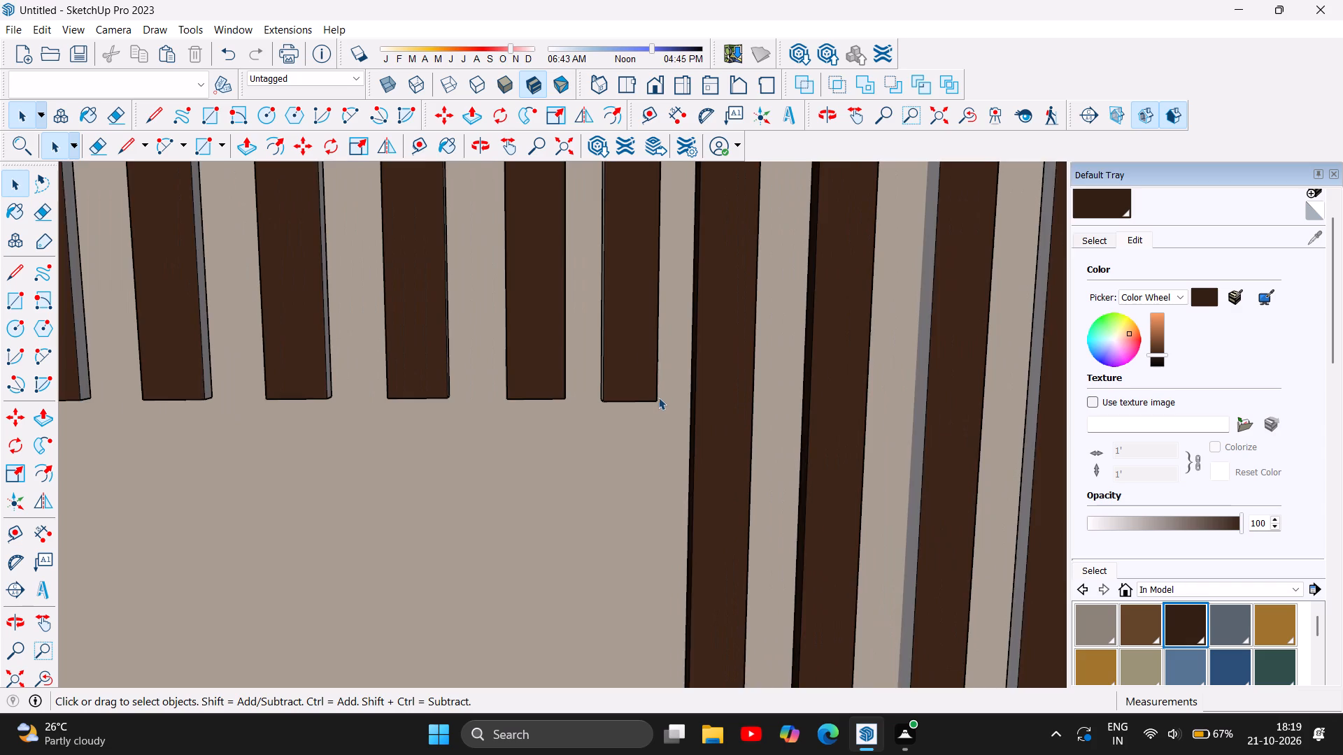
scroll(658, 397, "up", 13)
scroll(658, 396, "down", 16)
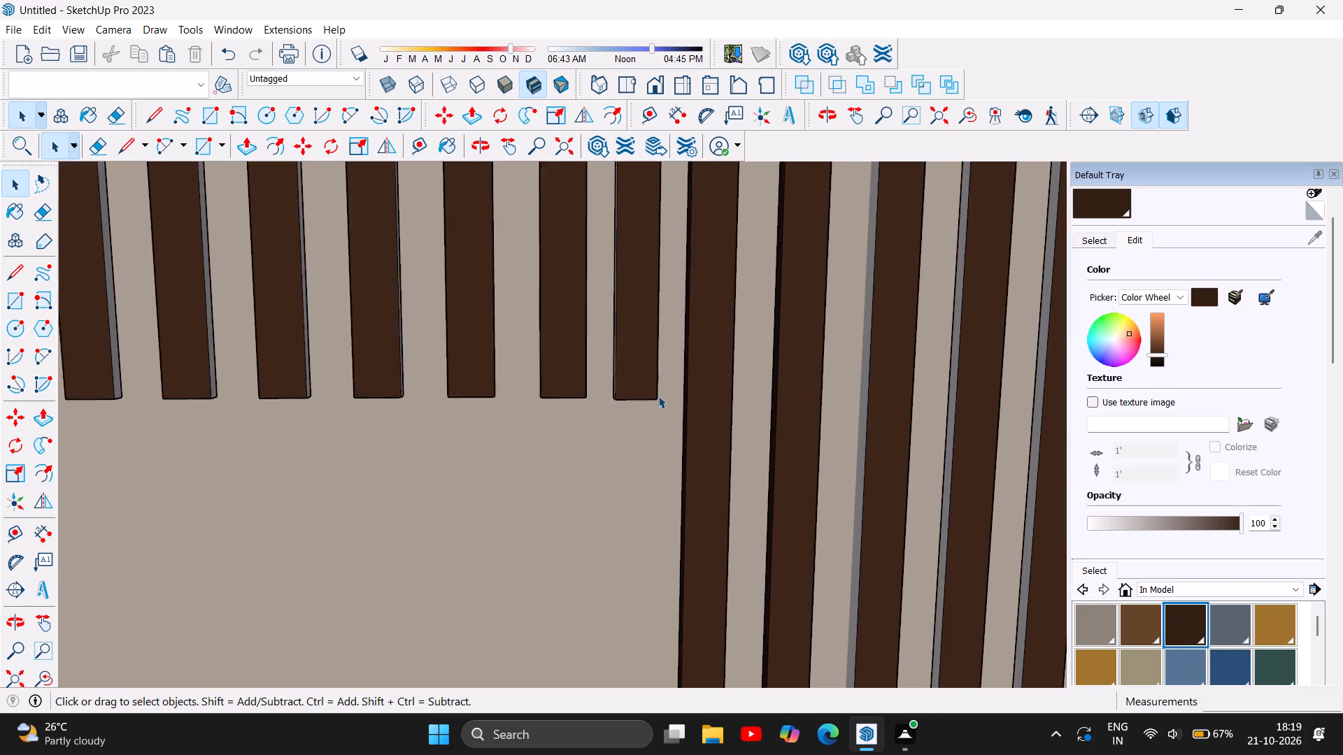
scroll(658, 396, "down", 20)
scroll(658, 396, "down", 8)
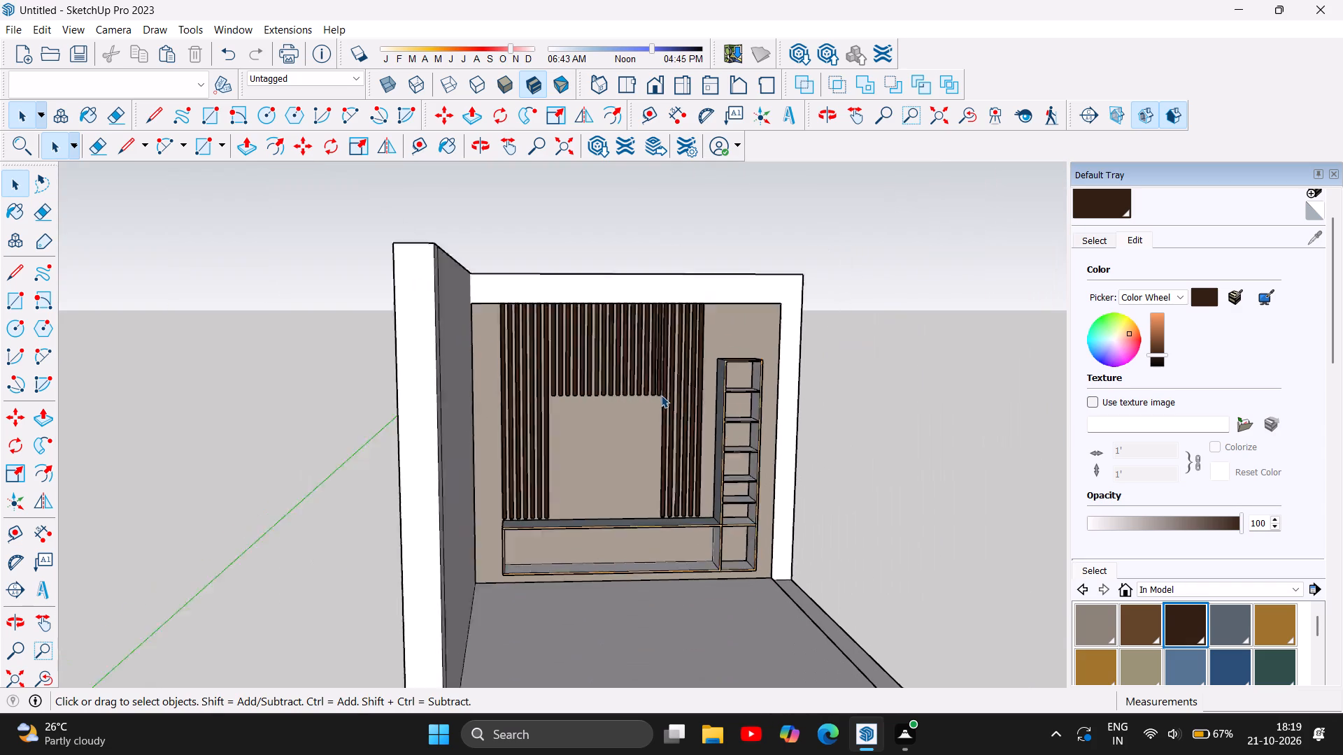
scroll(661, 395, "down", 2)
scroll(665, 489, "up", 12)
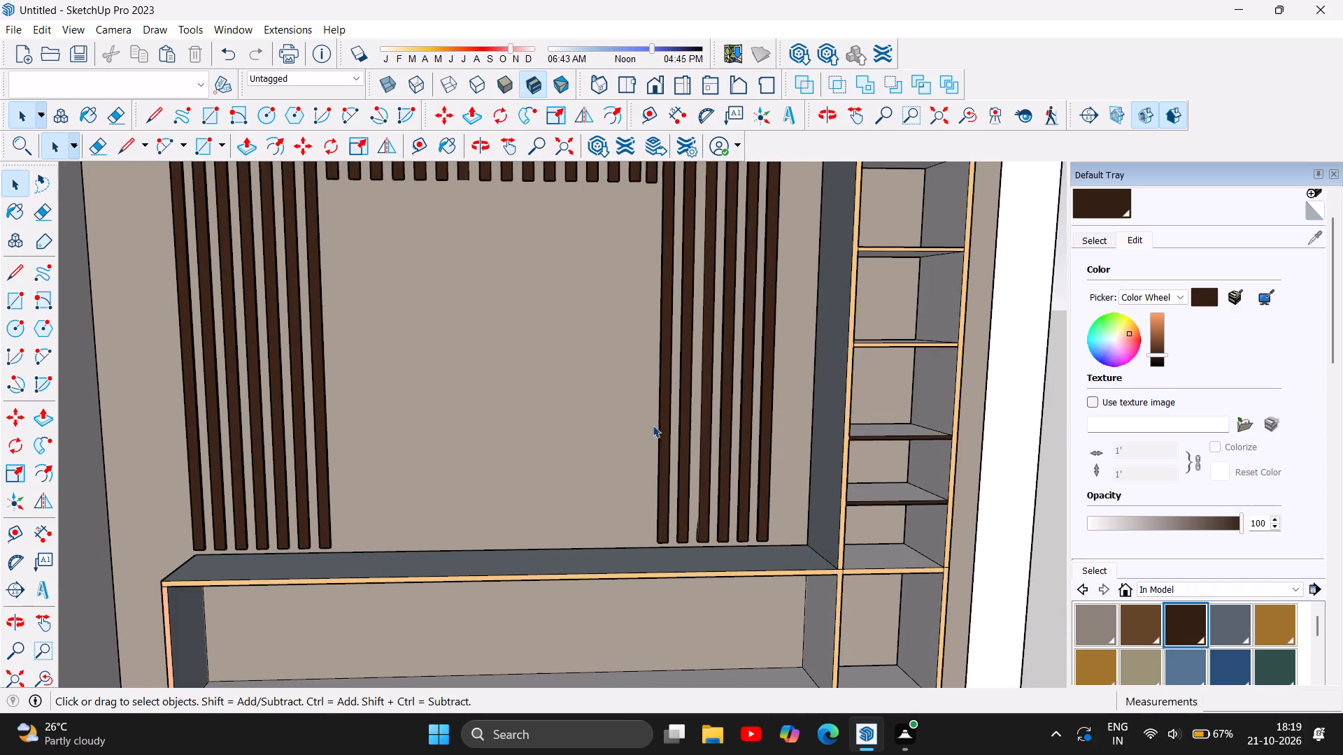
scroll(586, 348, "down", 2)
scroll(614, 502, "down", 6)
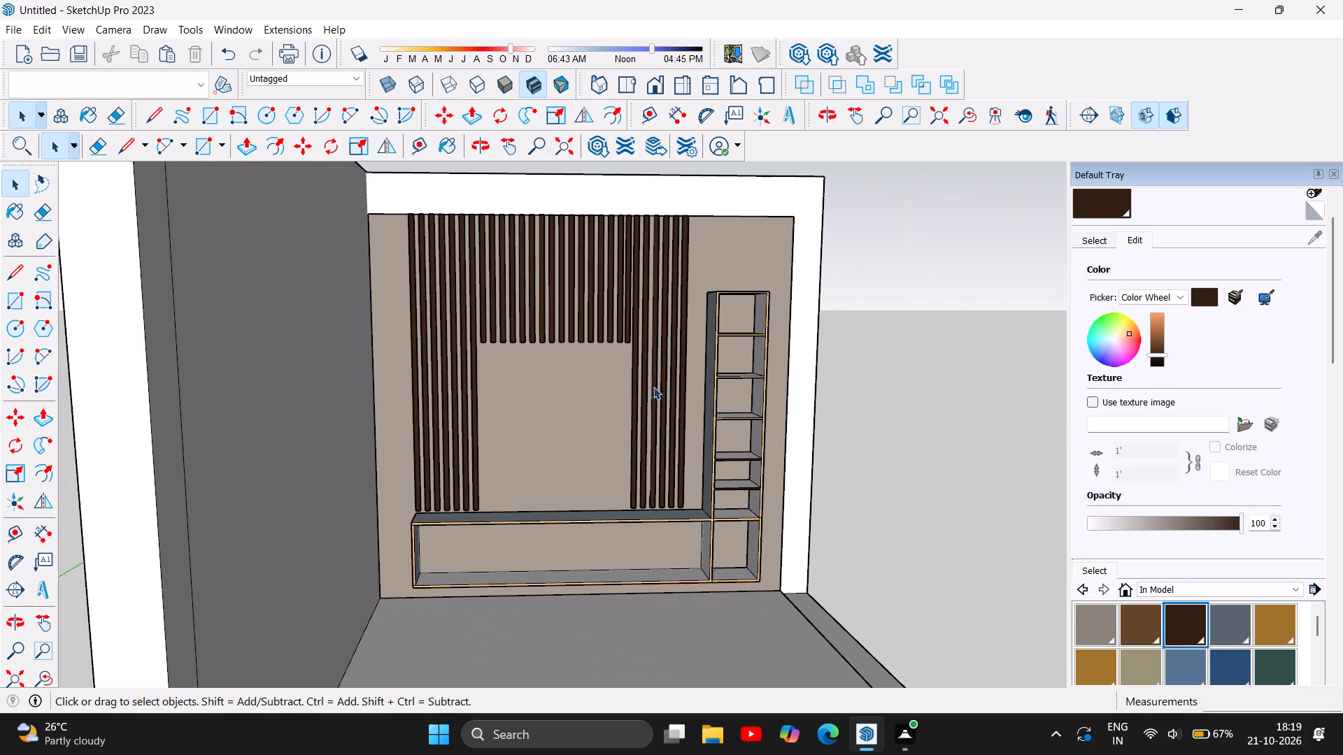
scroll(680, 295, "up", 8)
scroll(571, 435, "down", 9)
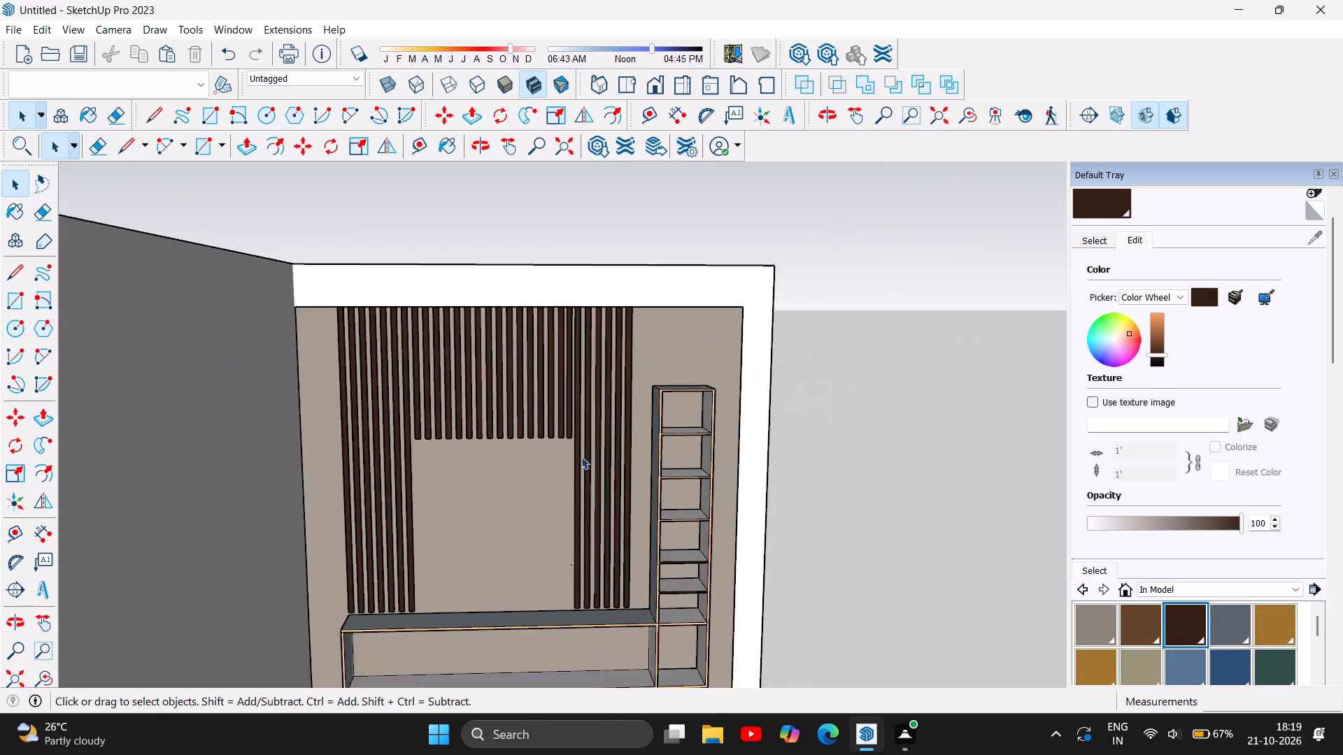
scroll(581, 456, "down", 2)
scroll(716, 672, "up", 6)
scroll(294, 107, "up", 1)
scroll(571, 412, "down", 5)
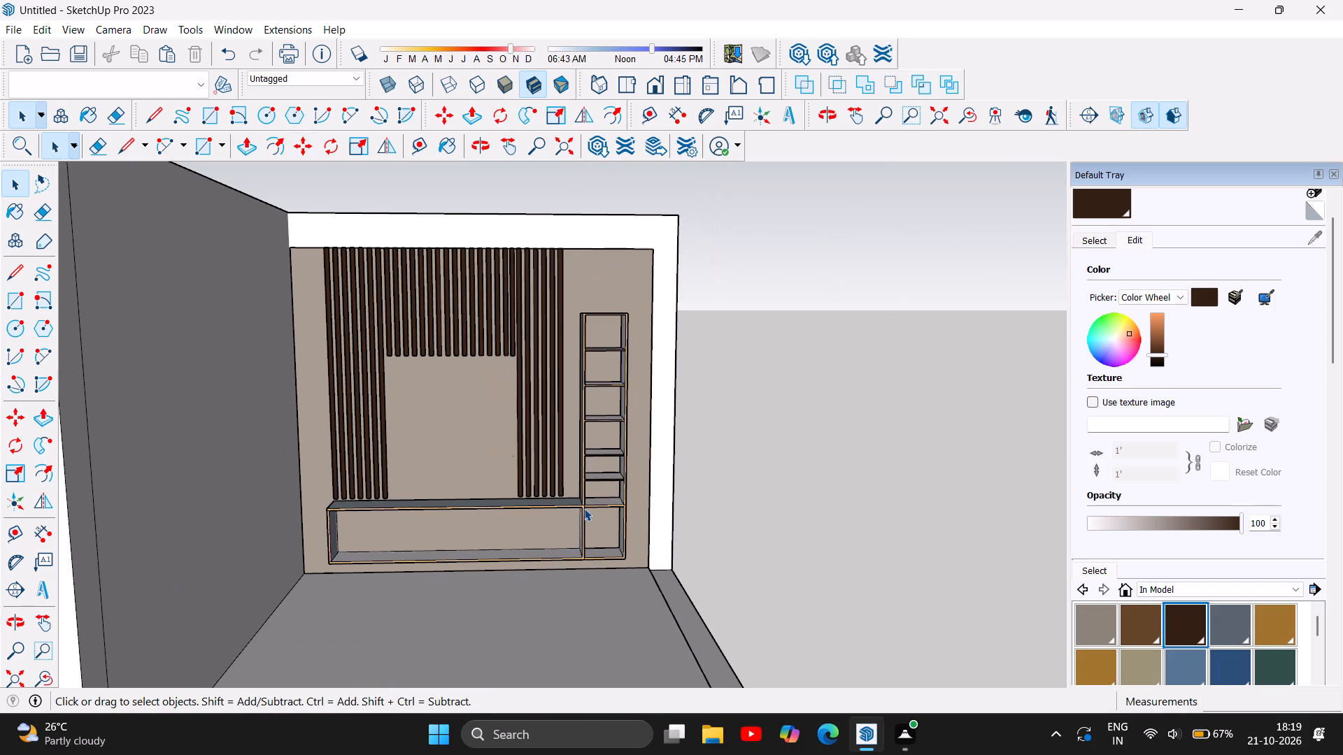
scroll(267, 461, "up", 4)
scroll(574, 408, "up", 1)
scroll(251, 394, "down", 5)
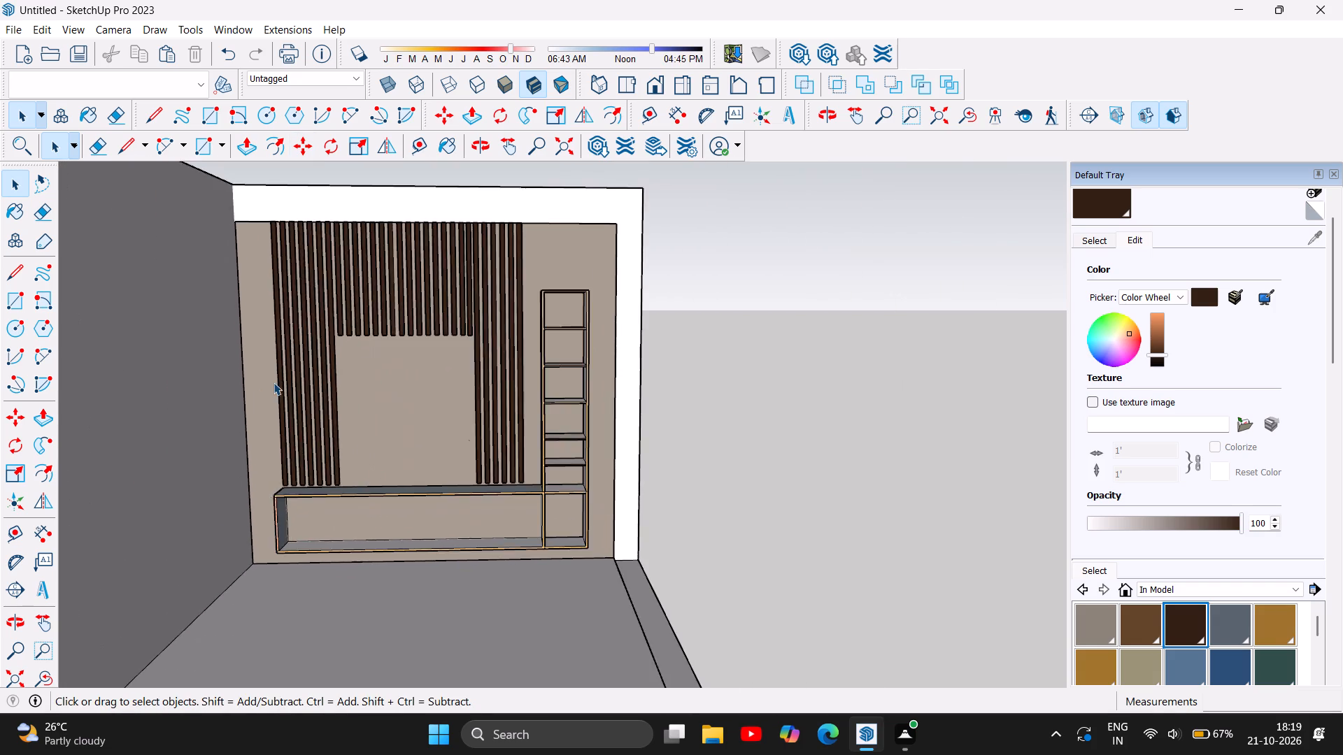
scroll(273, 382, "down", 4)
scroll(483, 496, "up", 1)
scroll(259, 203, "up", 4)
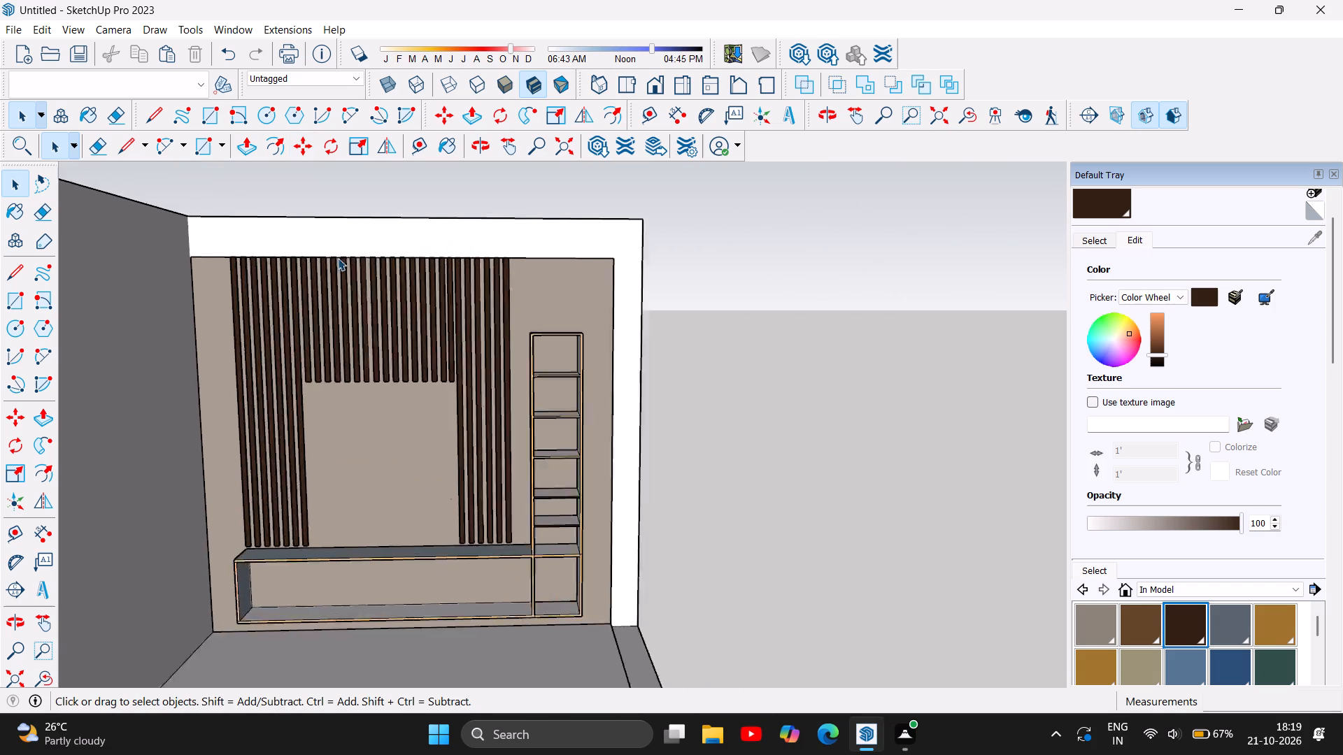
scroll(338, 258, "up", 10)
scroll(366, 336, "down", 13)
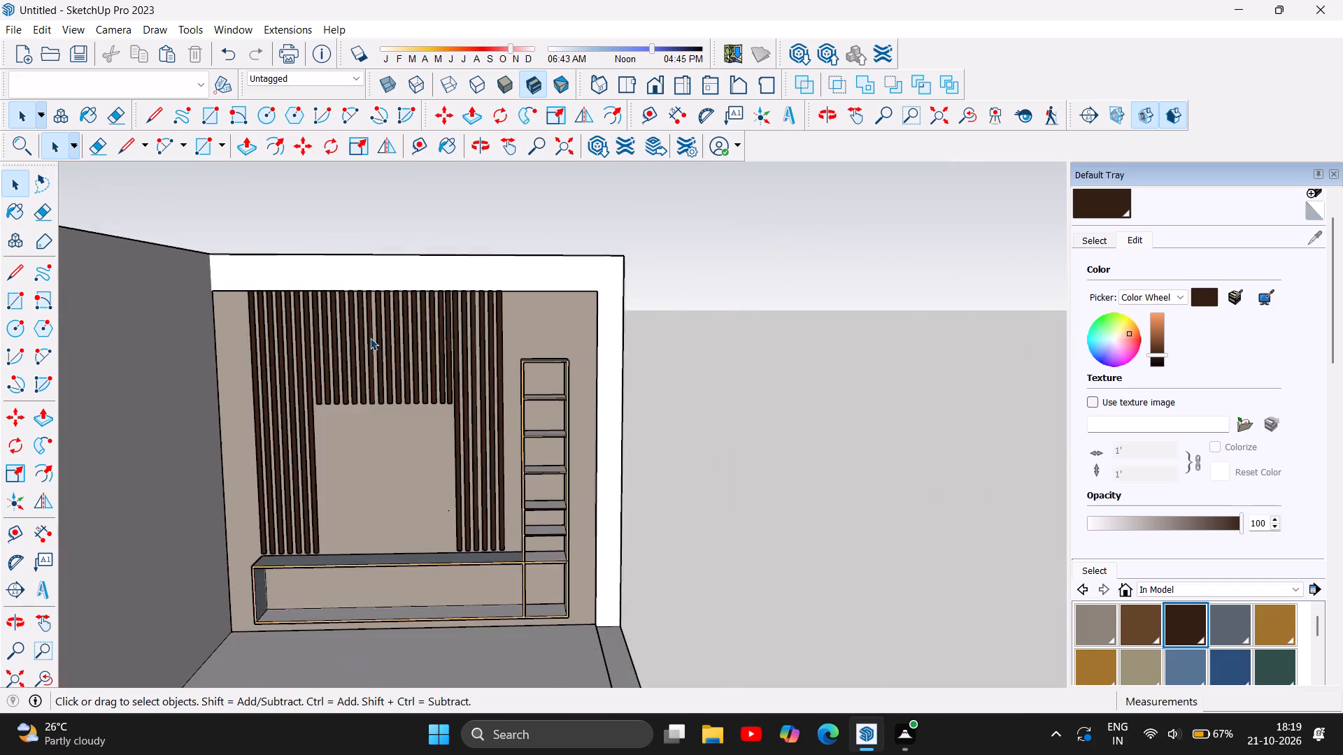
scroll(370, 340, "down", 7)
scroll(472, 554, "up", 4)
scroll(237, 224, "up", 6)
scroll(530, 339, "up", 8)
scroll(427, 250, "up", 6)
scroll(467, 490, "up", 10)
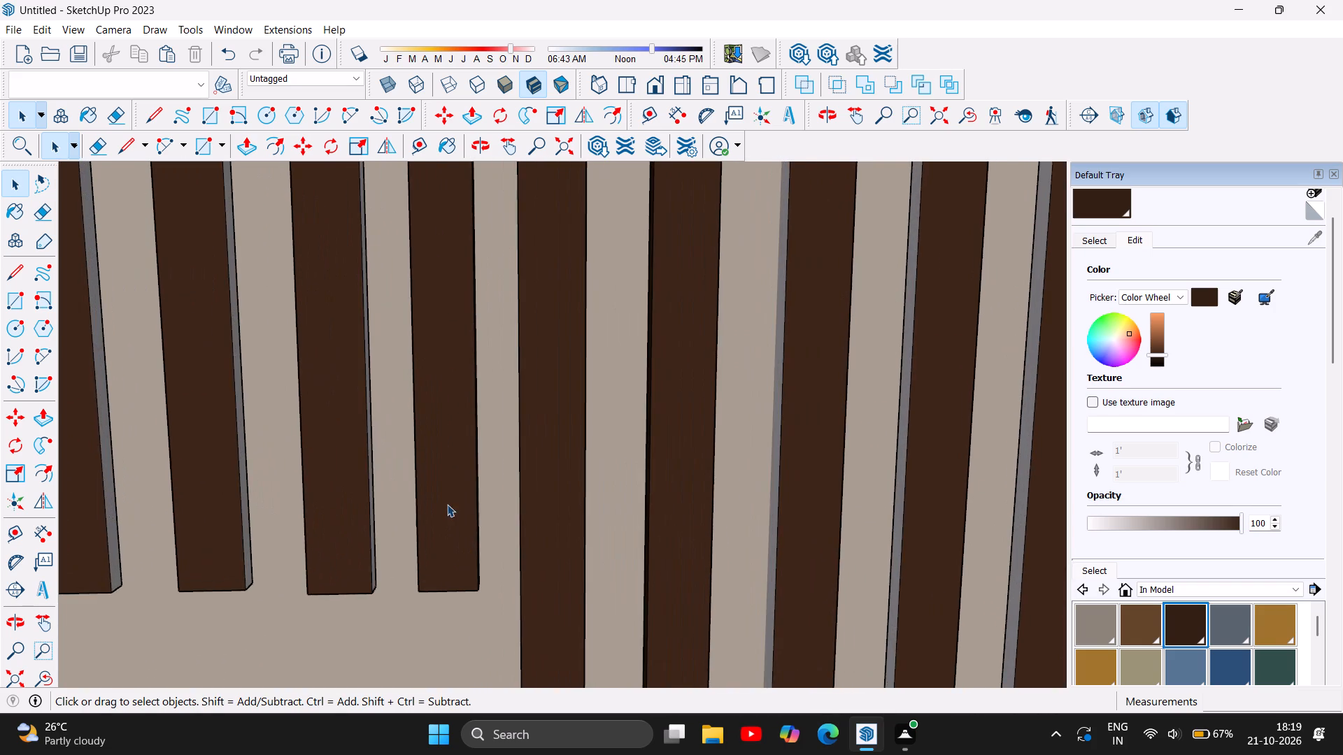
scroll(441, 510, "up", 8)
scroll(443, 508, "down", 16)
scroll(533, 452, "down", 7)
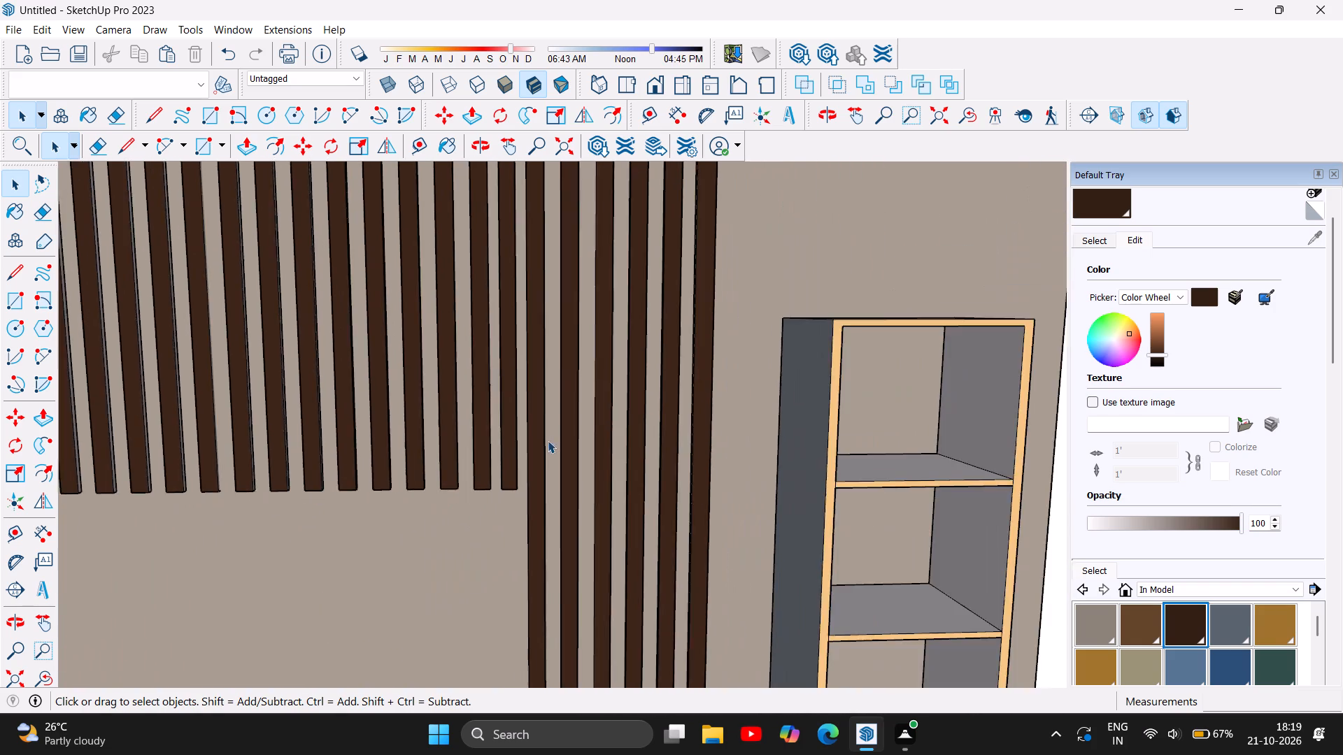
Examine the dark brown slatted wall from the short slats above the TV opening to the full-height slats on both sides.
scroll(549, 440, "down", 14)
scroll(353, 476, "up", 11)
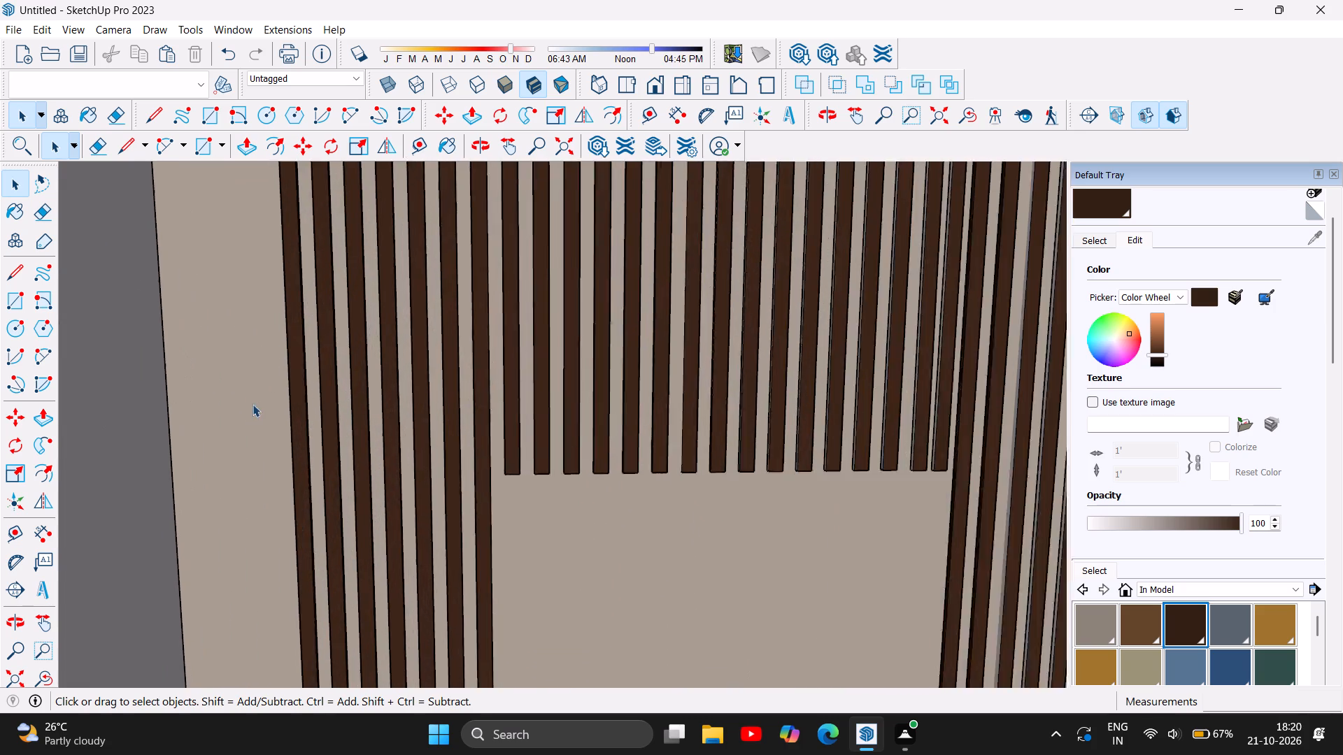
scroll(253, 404, "up", 5)
scroll(318, 461, "up", 7)
scroll(347, 389, "down", 14)
scroll(334, 394, "down", 7)
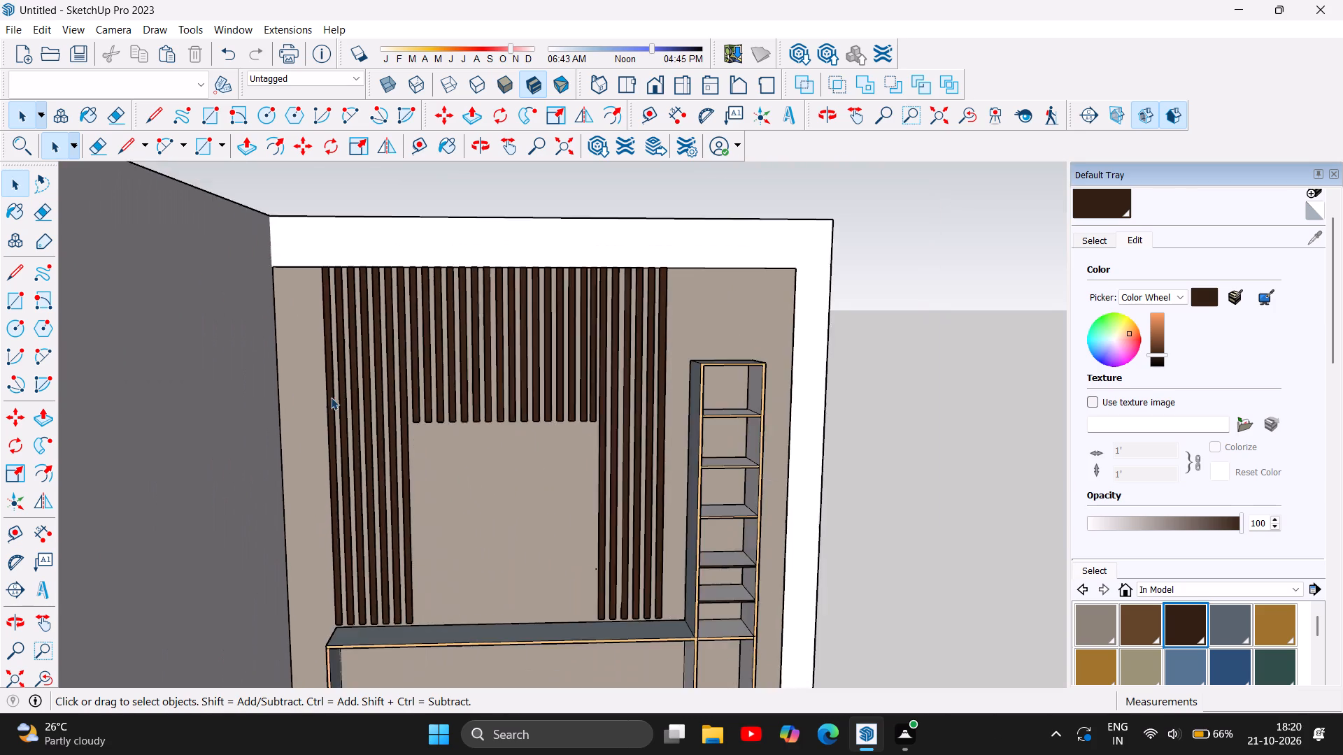
scroll(331, 397, "down", 6)
Draw a backing rectangle about 7' 6 11/16" by 7' 5/16" from the outer slat's bottom corner to the top corner of the slat nearest the shelf unit.
scroll(432, 697, "up", 6)
scroll(379, 465, "up", 6)
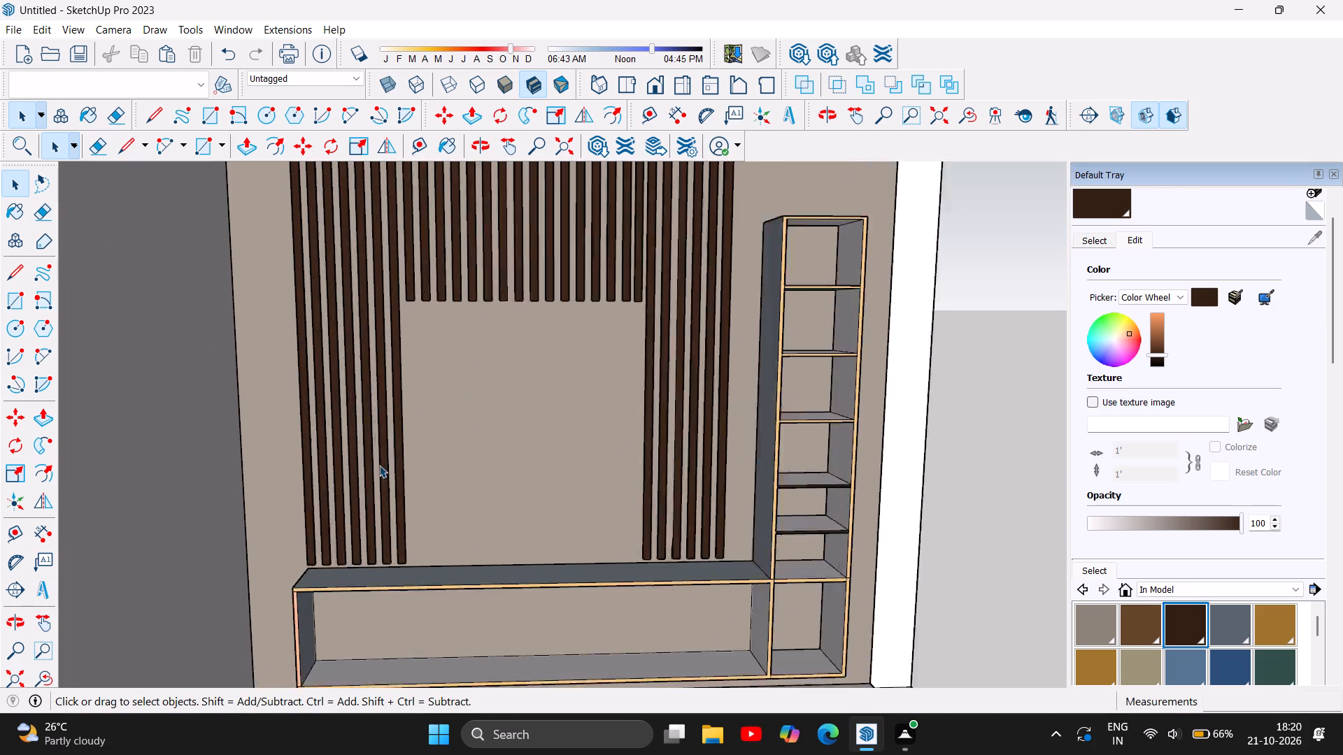
scroll(379, 465, "up", 1)
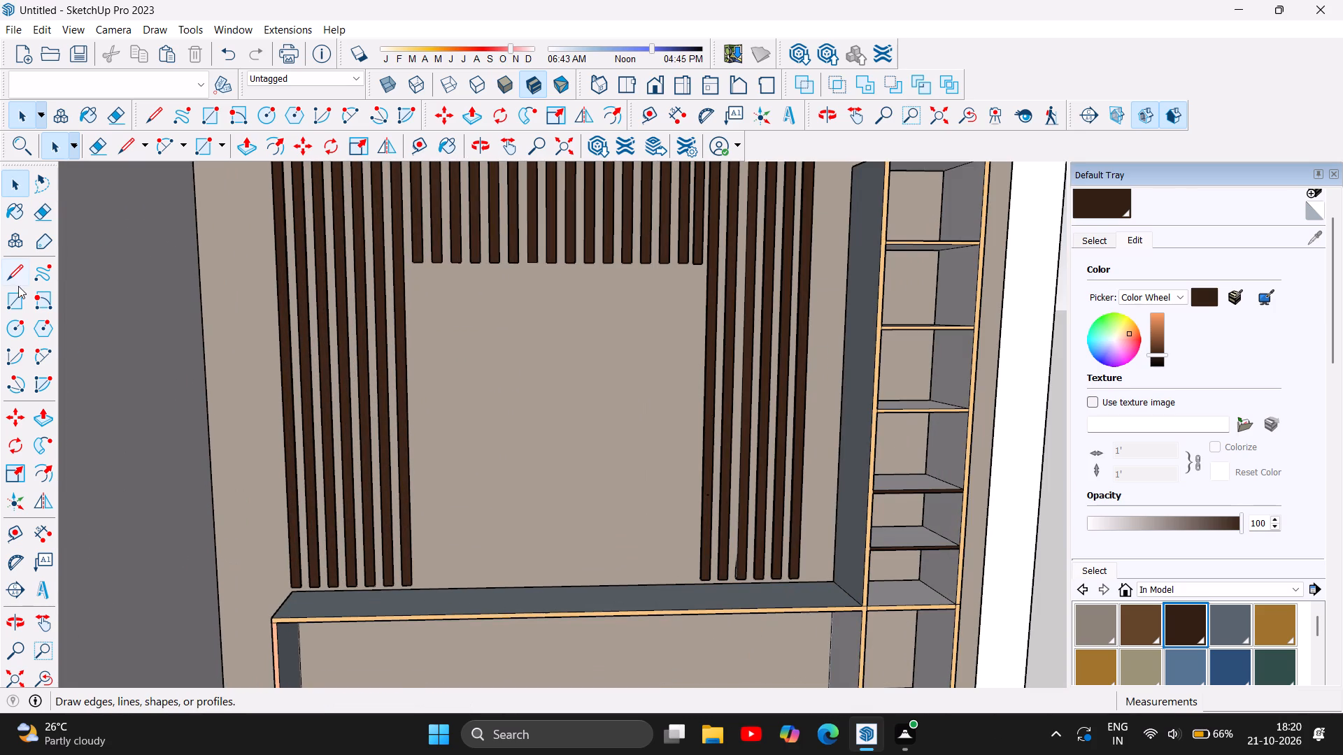
left_click(9, 295)
scroll(308, 583, "up", 8)
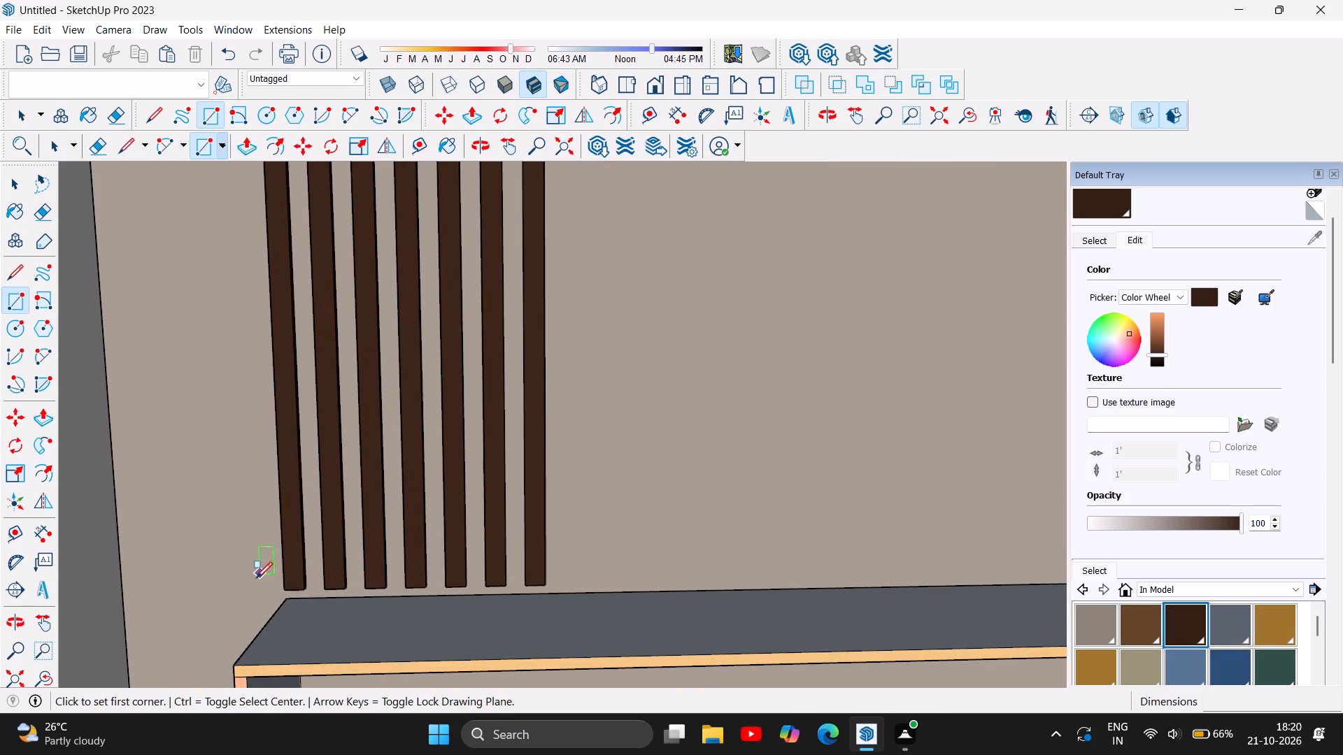
scroll(255, 579, "up", 8)
left_click(315, 607)
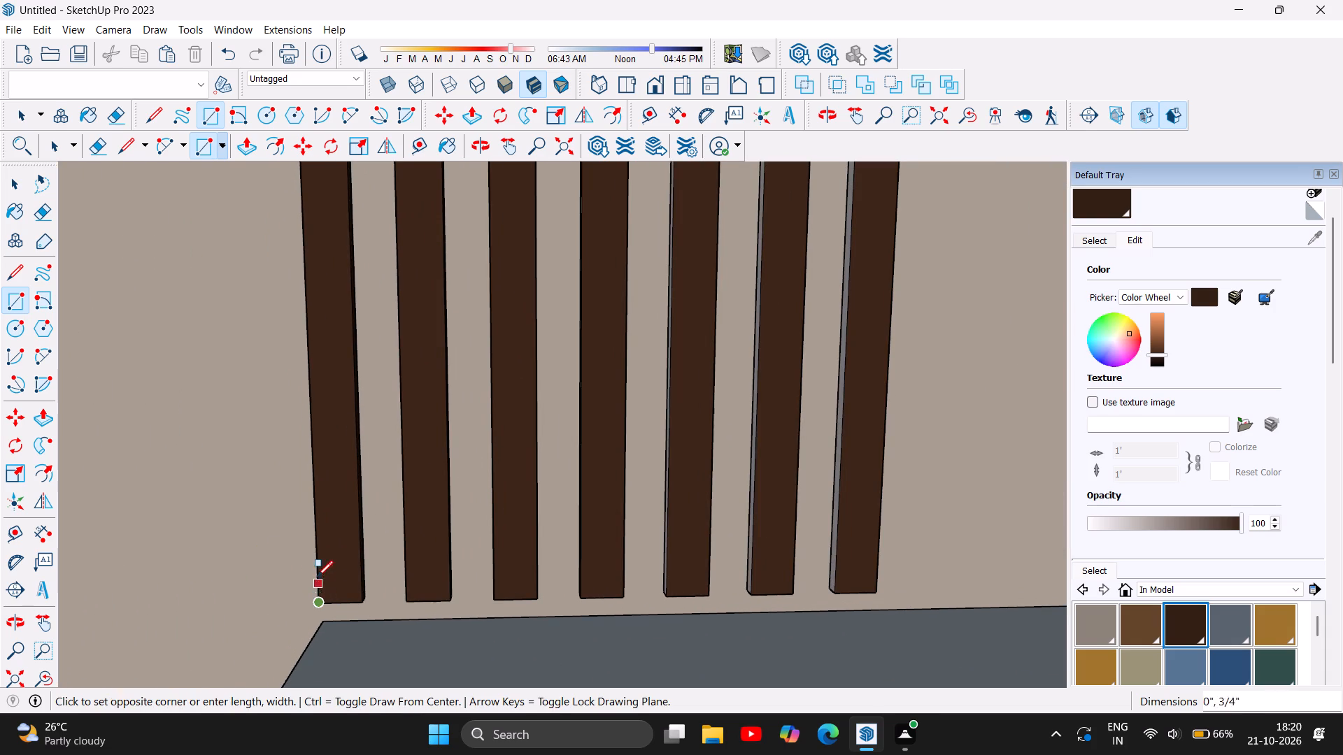
scroll(561, 607, "down", 6)
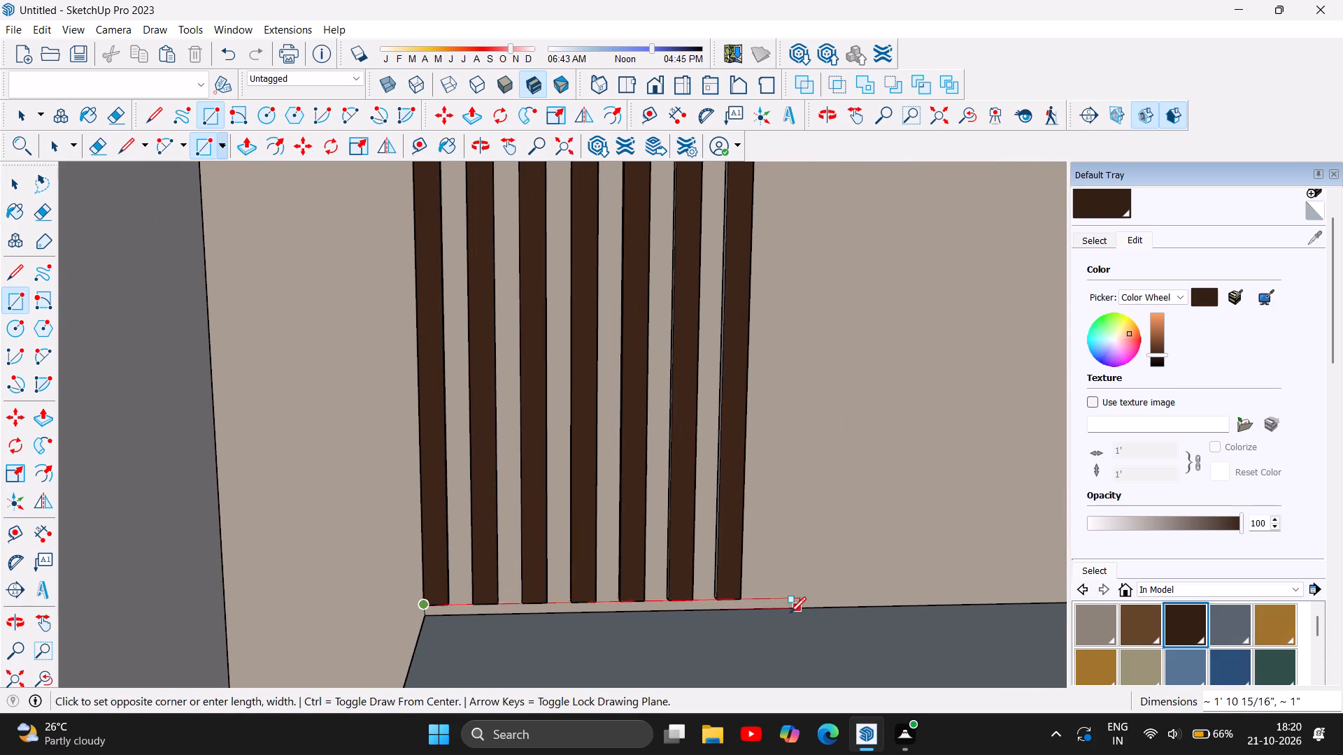
scroll(783, 612, "down", 7)
scroll(674, 582, "down", 6)
scroll(453, 455, "down", 6)
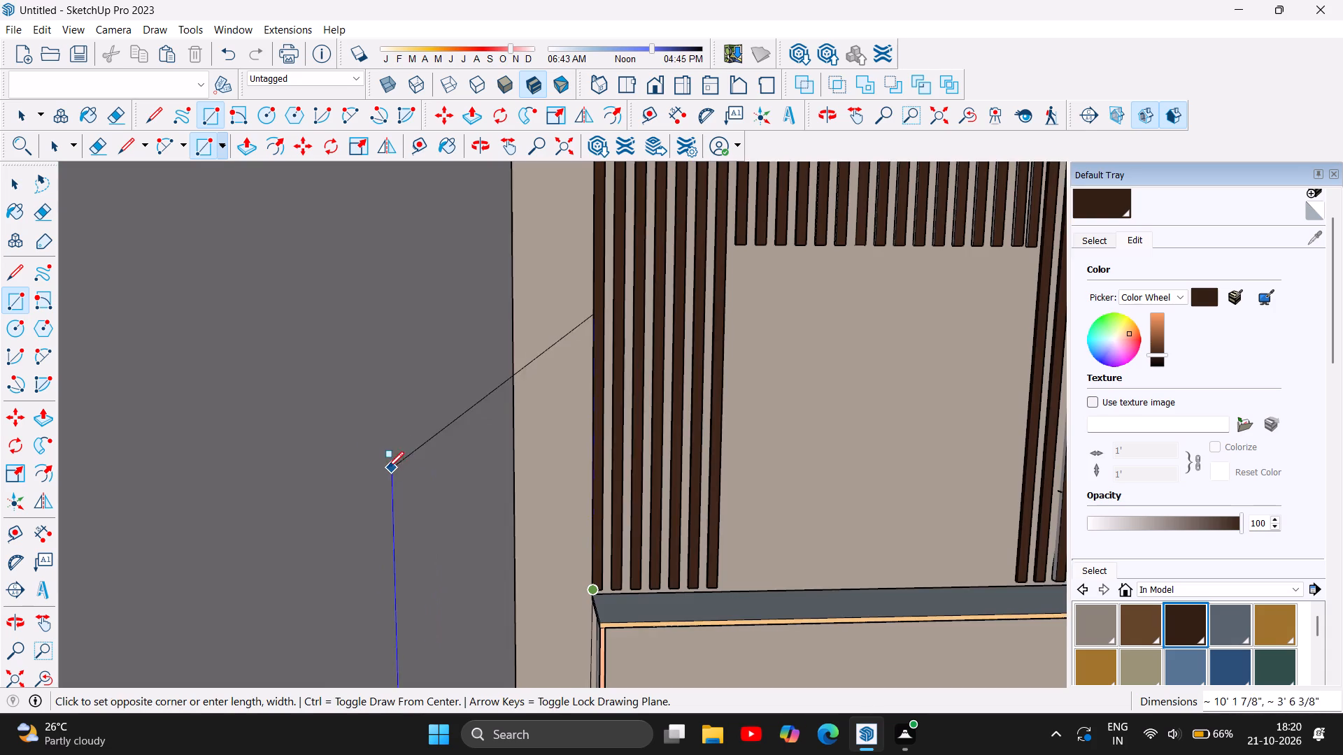
scroll(353, 454, "down", 6)
scroll(334, 182, "down", 6)
scroll(659, 279, "down", 5)
scroll(585, 266, "down", 6)
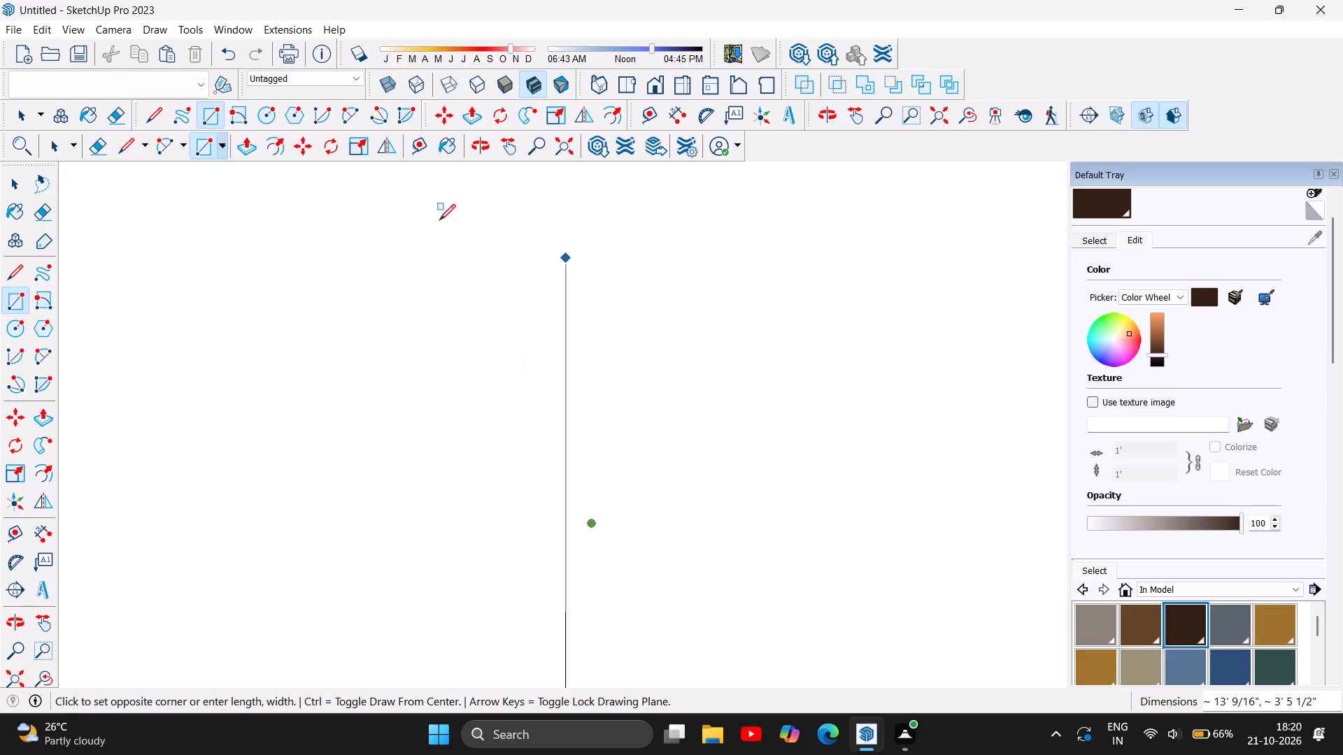
scroll(187, 178, "down", 7)
scroll(4, 212, "down", 10)
scroll(732, 315, "down", 4)
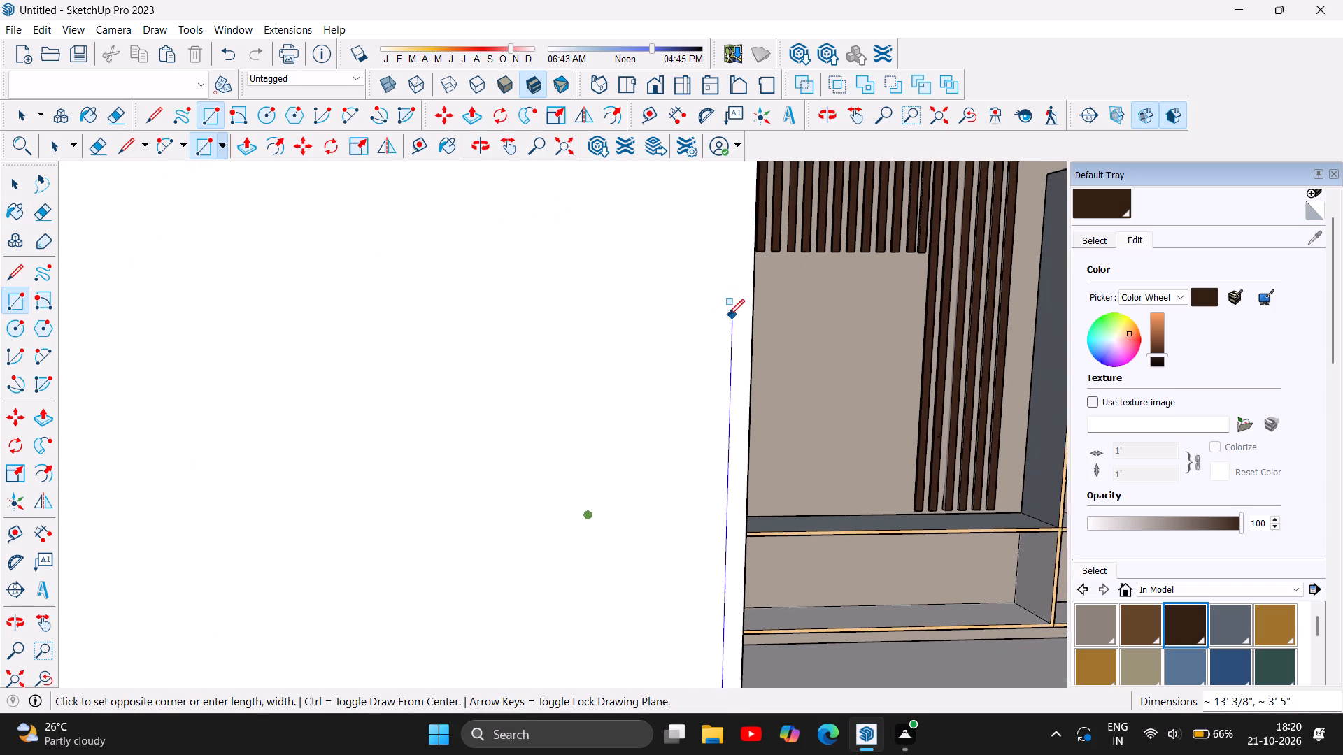
scroll(728, 315, "down", 2)
scroll(923, 373, "down", 7)
scroll(225, 294, "down", 8)
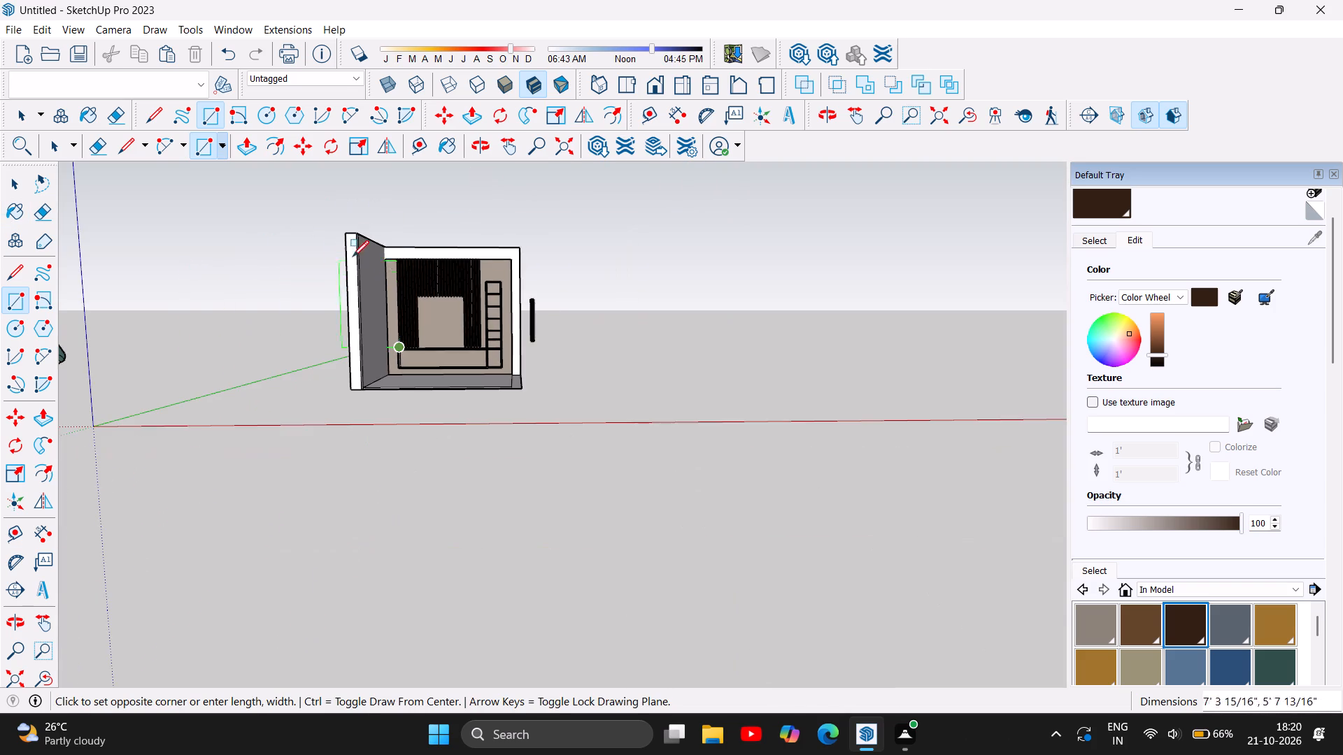
scroll(488, 278, "up", 14)
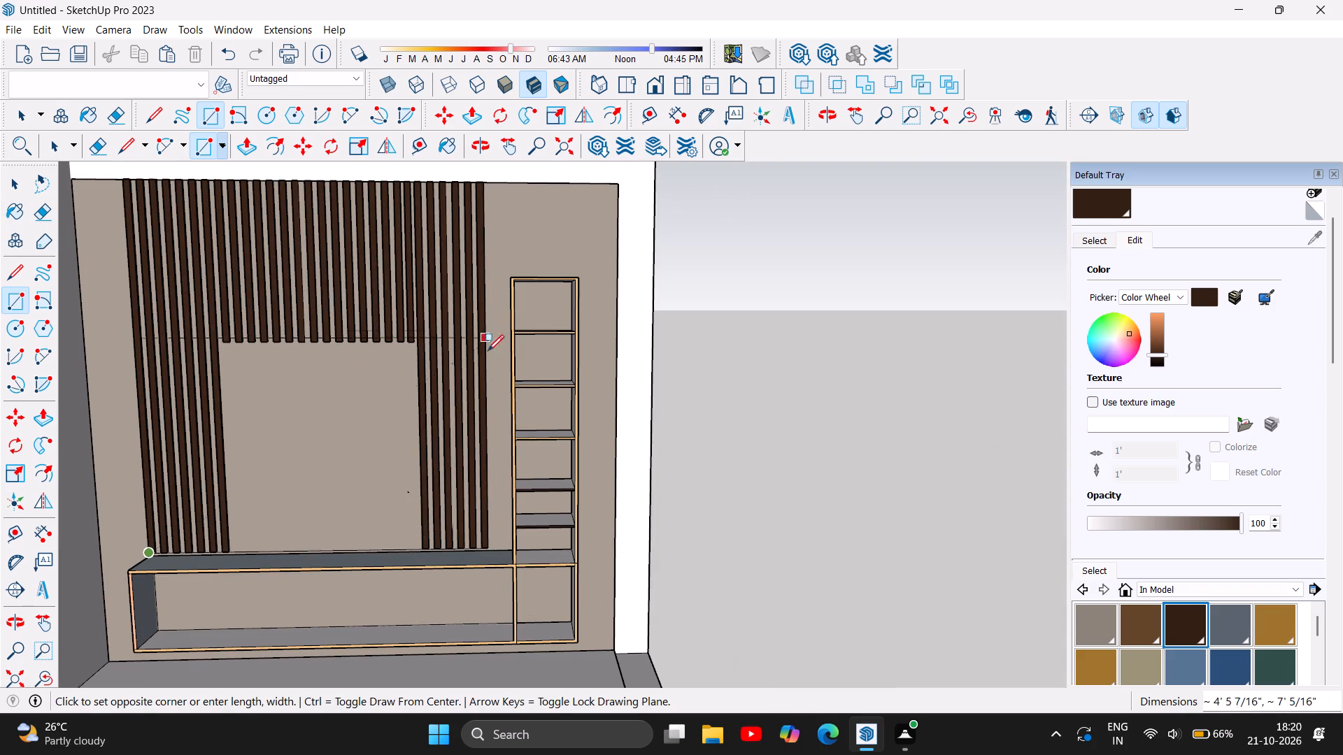
scroll(479, 408, "up", 8)
scroll(497, 417, "down", 13)
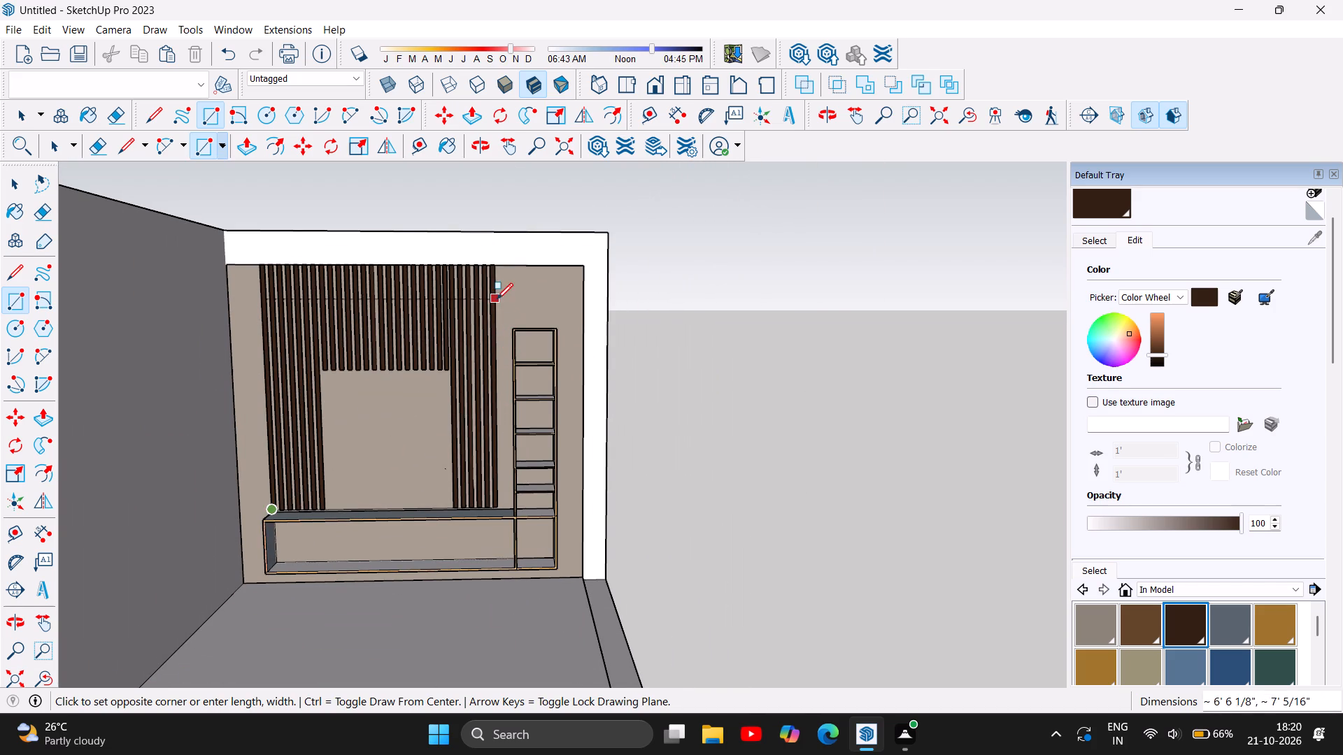
scroll(492, 271, "up", 2)
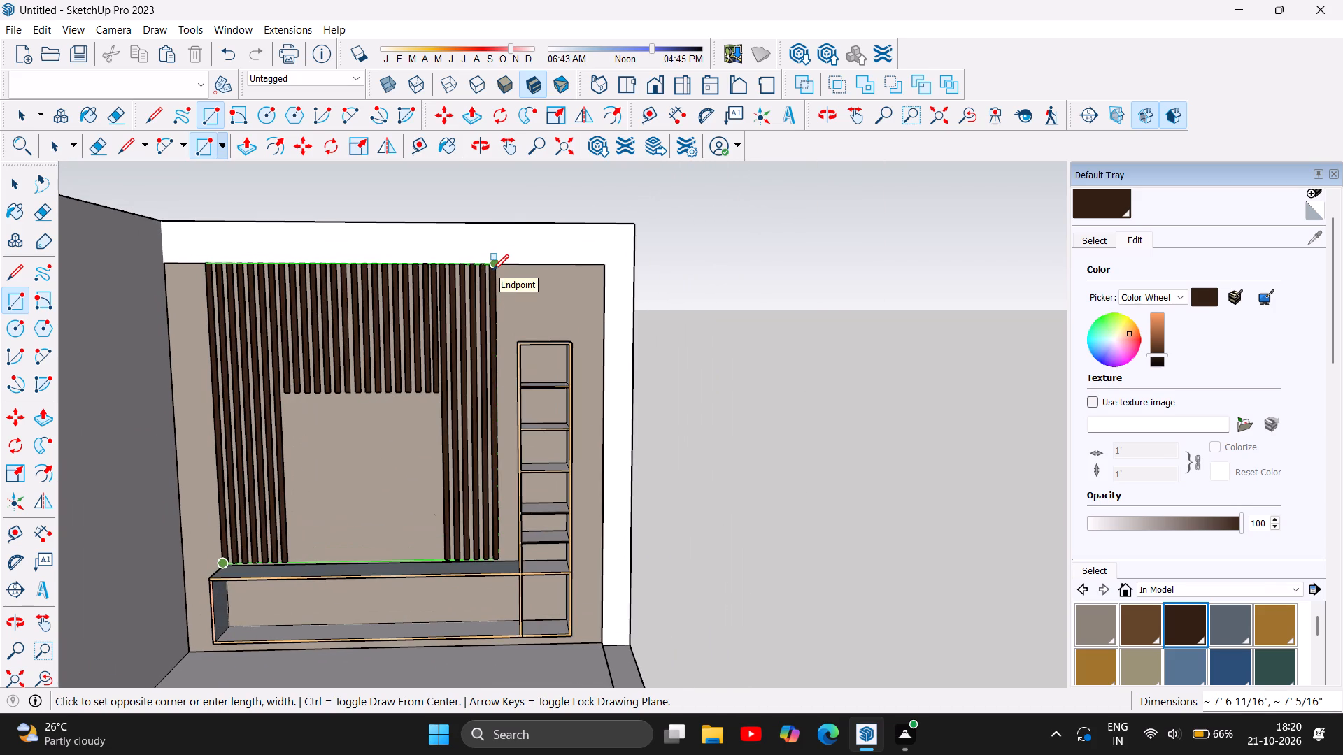
left_click(492, 271)
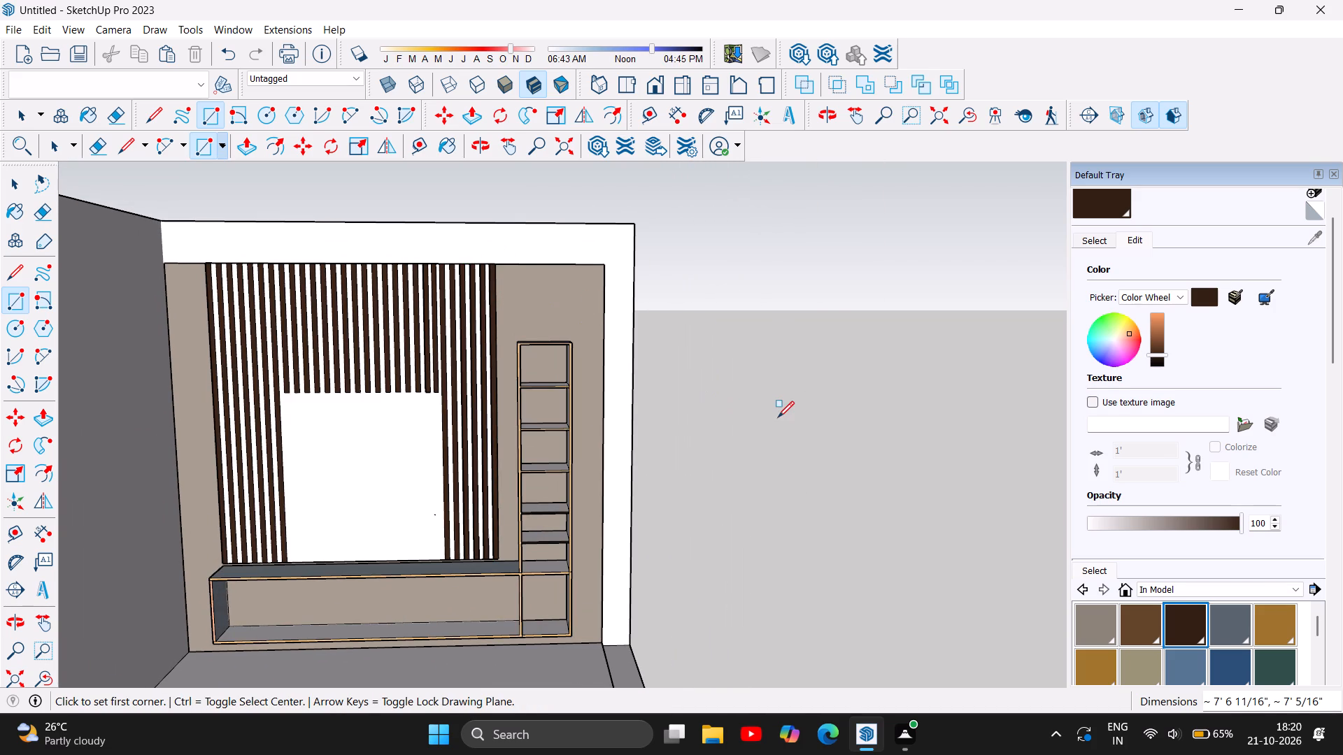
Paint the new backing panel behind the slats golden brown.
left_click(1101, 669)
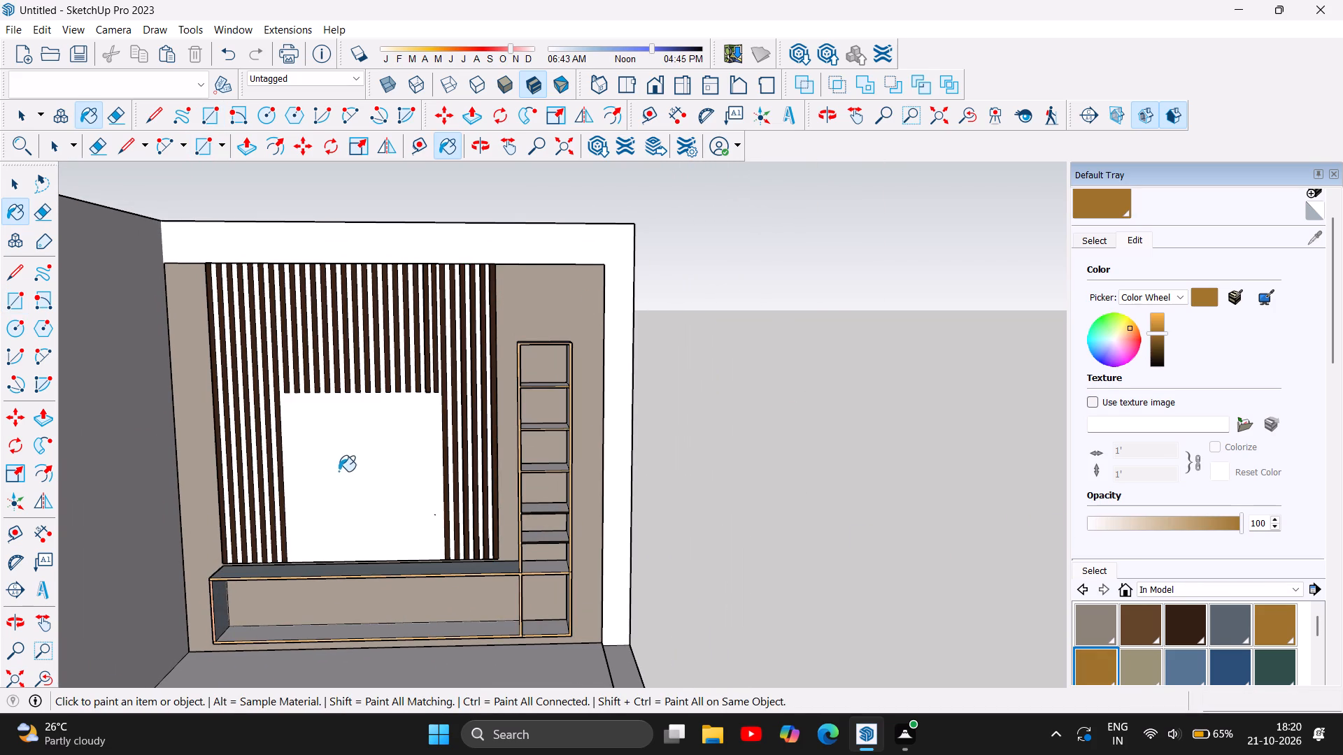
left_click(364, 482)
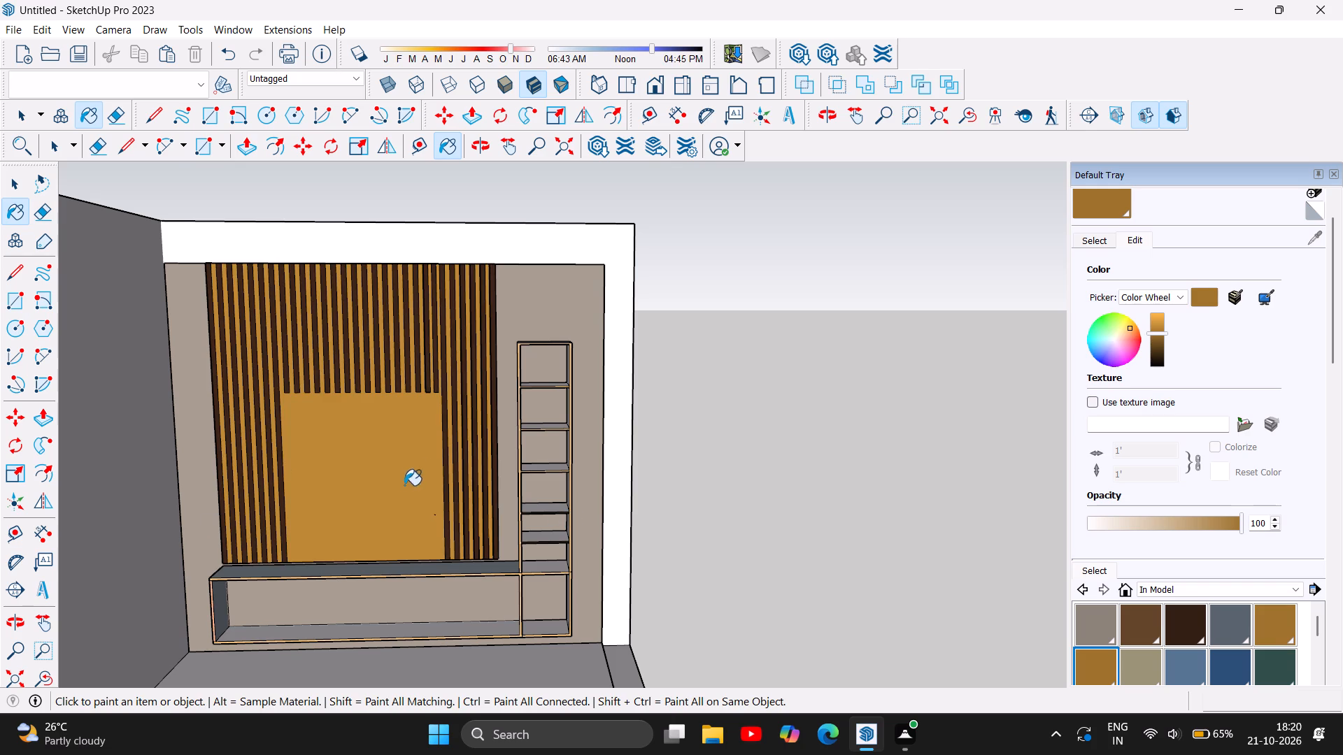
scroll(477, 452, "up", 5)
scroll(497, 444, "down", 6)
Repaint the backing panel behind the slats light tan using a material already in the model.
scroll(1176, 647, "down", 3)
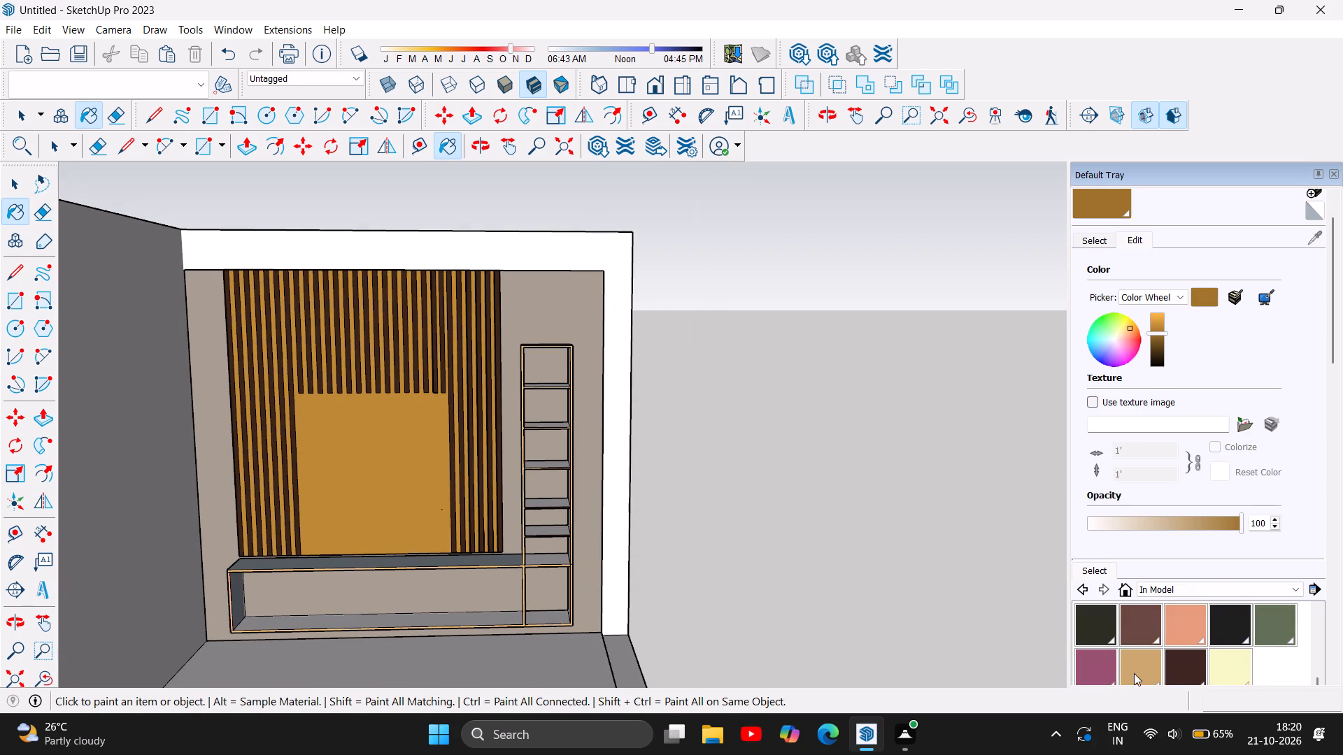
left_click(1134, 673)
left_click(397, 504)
Examine the light tan backing against the dark slats and shelf unit, both up close and from across the room.
scroll(769, 585, "down", 5)
scroll(516, 542, "up", 6)
scroll(651, 350, "up", 7)
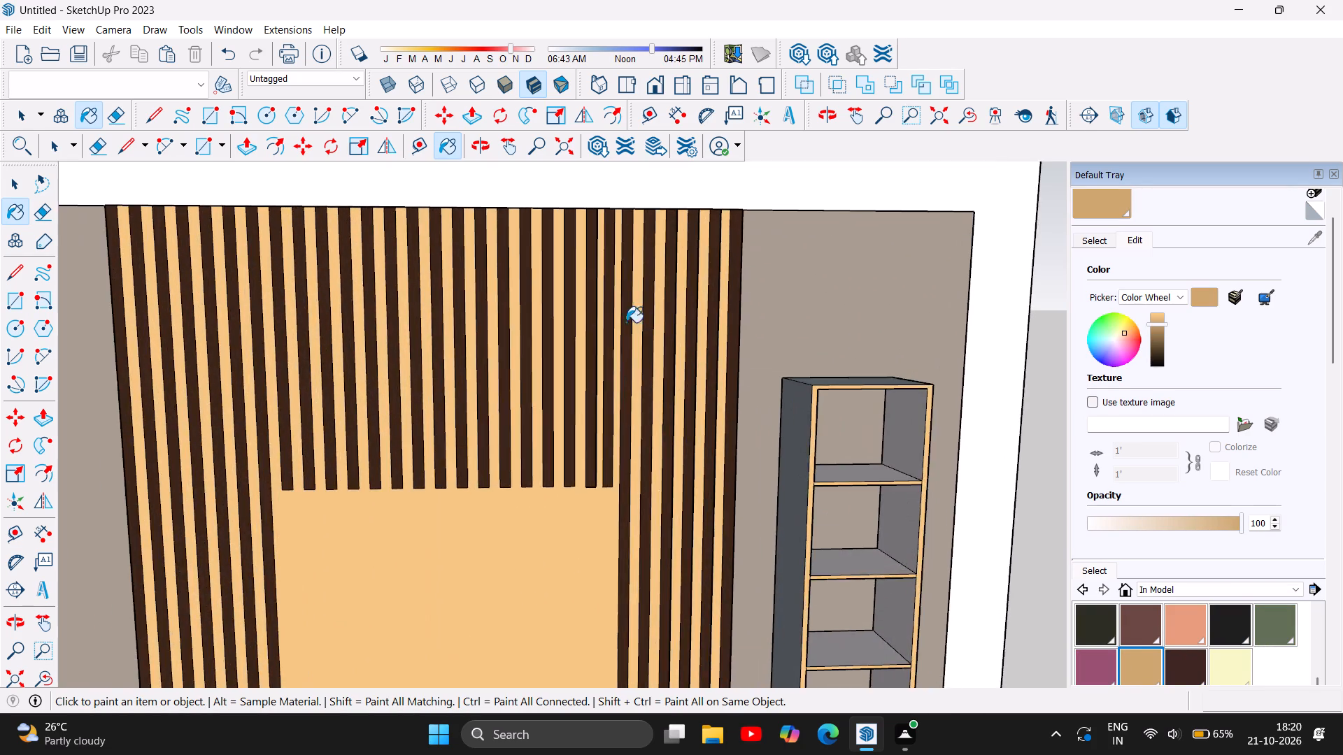
scroll(606, 317, "up", 7)
scroll(632, 307, "down", 8)
scroll(620, 329, "down", 14)
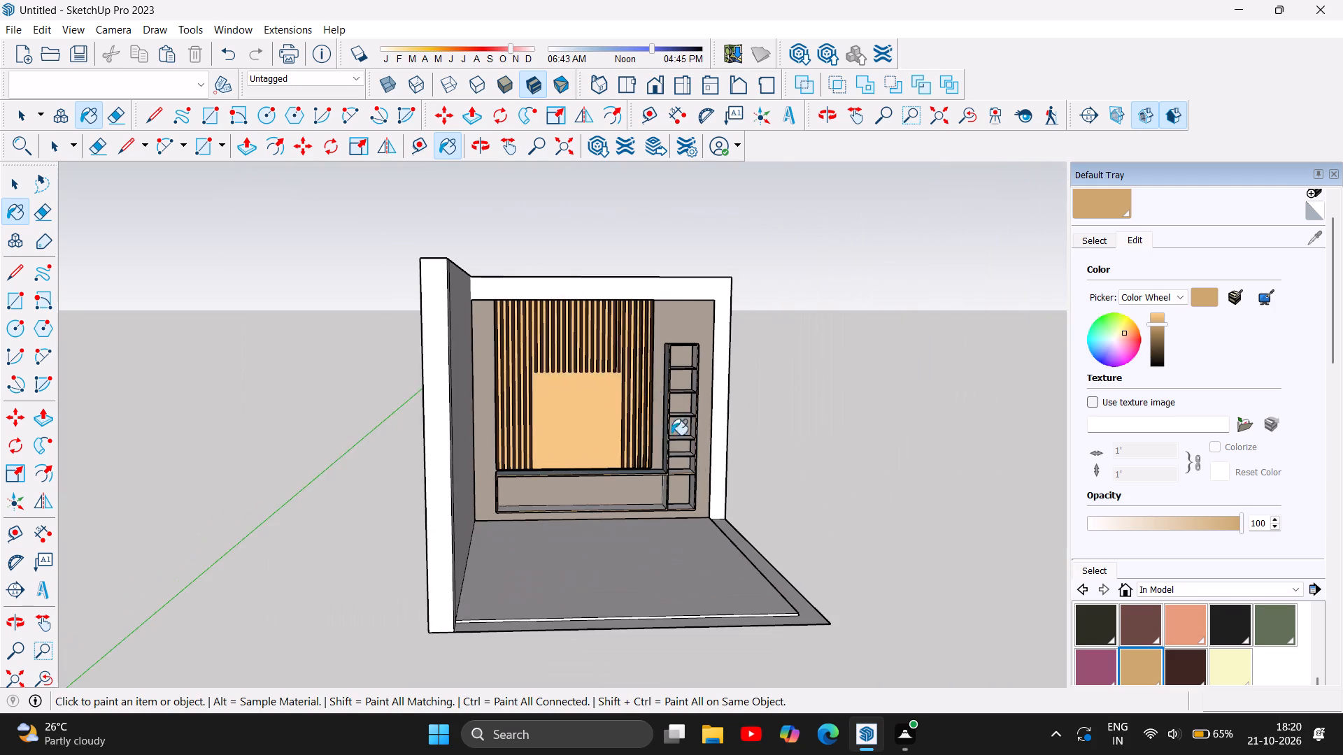
scroll(662, 491, "up", 7)
scroll(539, 243, "up", 8)
scroll(435, 359, "down", 5)
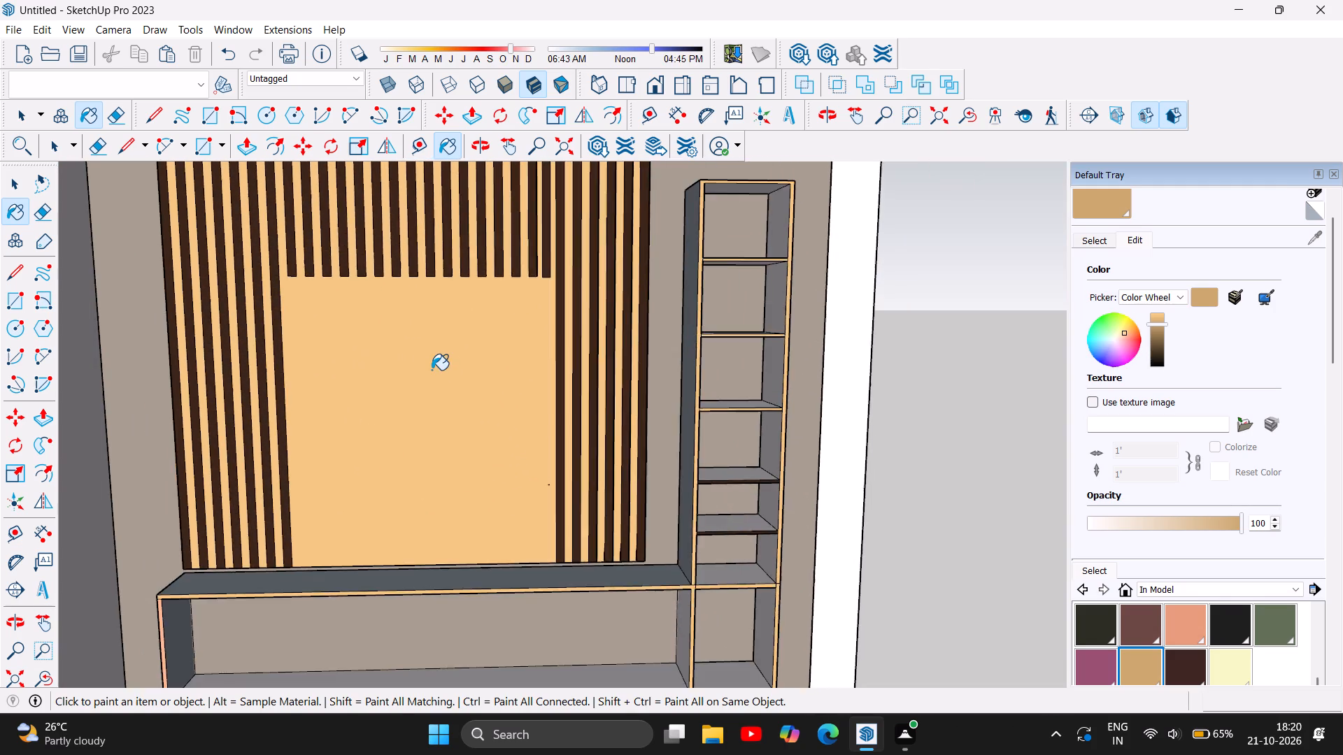
scroll(432, 370, "down", 8)
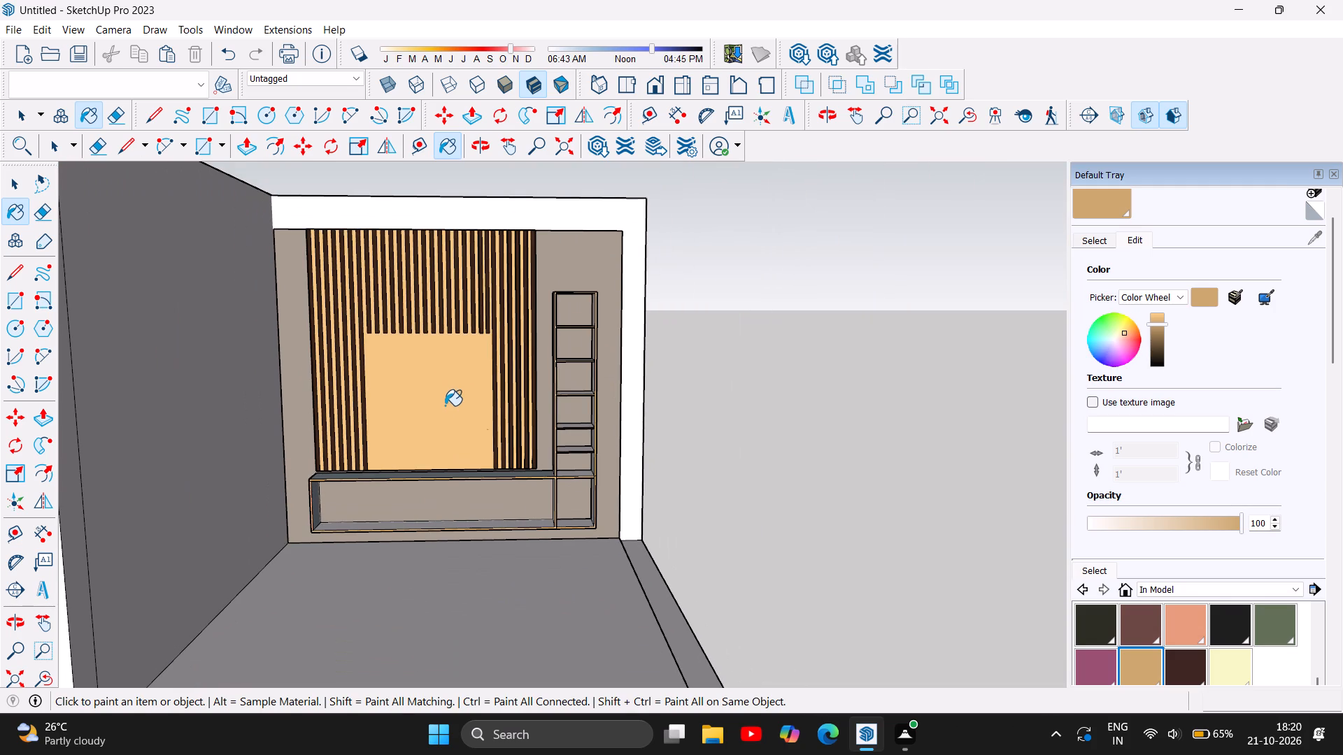
scroll(451, 398, "up", 5)
scroll(451, 398, "down", 7)
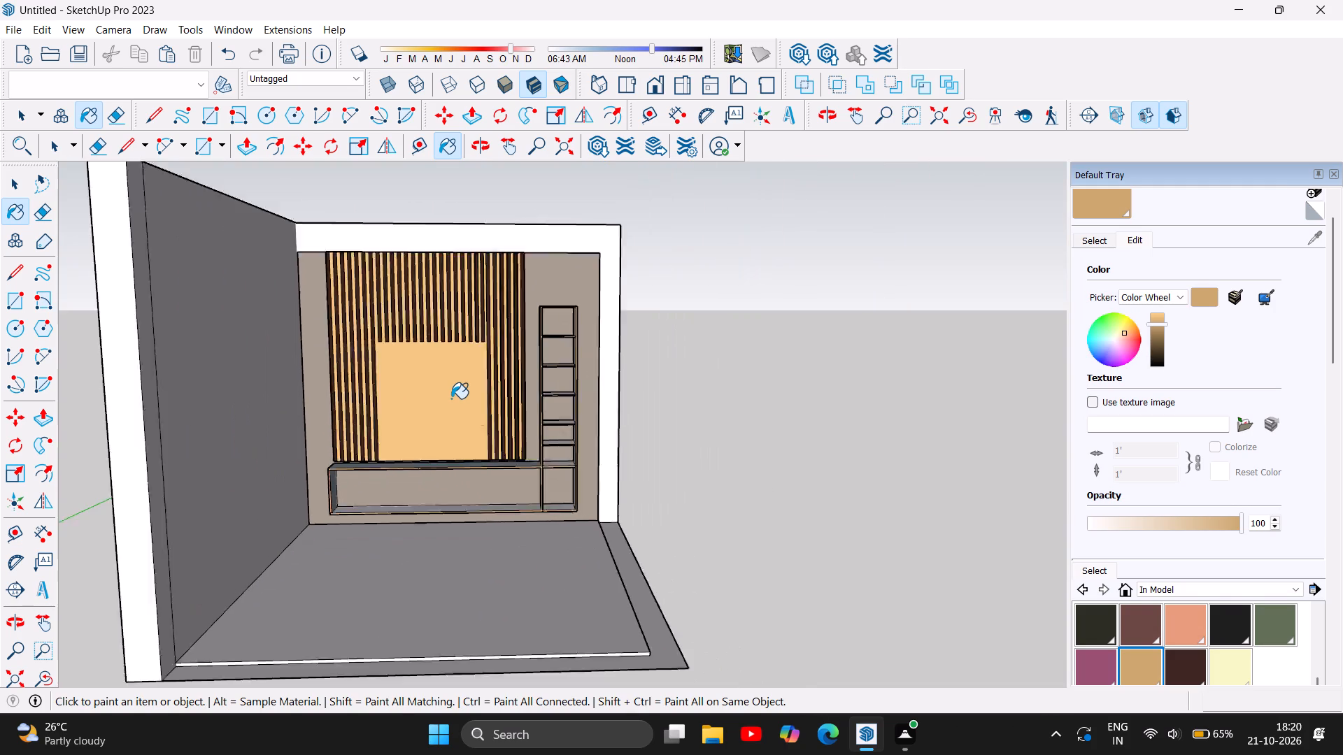
scroll(451, 398, "down", 2)
scroll(529, 403, "up", 6)
scroll(439, 434, "up", 1)
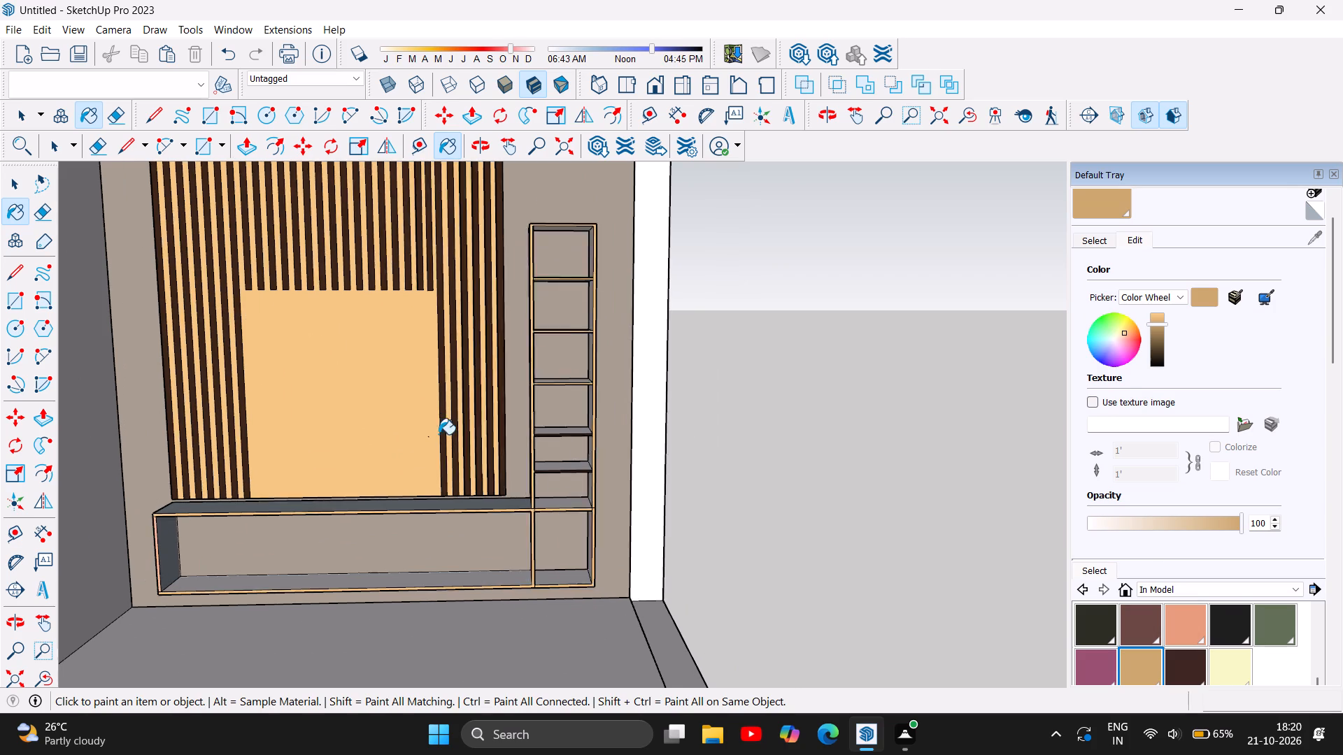
scroll(439, 434, "up", 1)
scroll(131, 420, "up", 2)
scroll(278, 427, "down", 8)
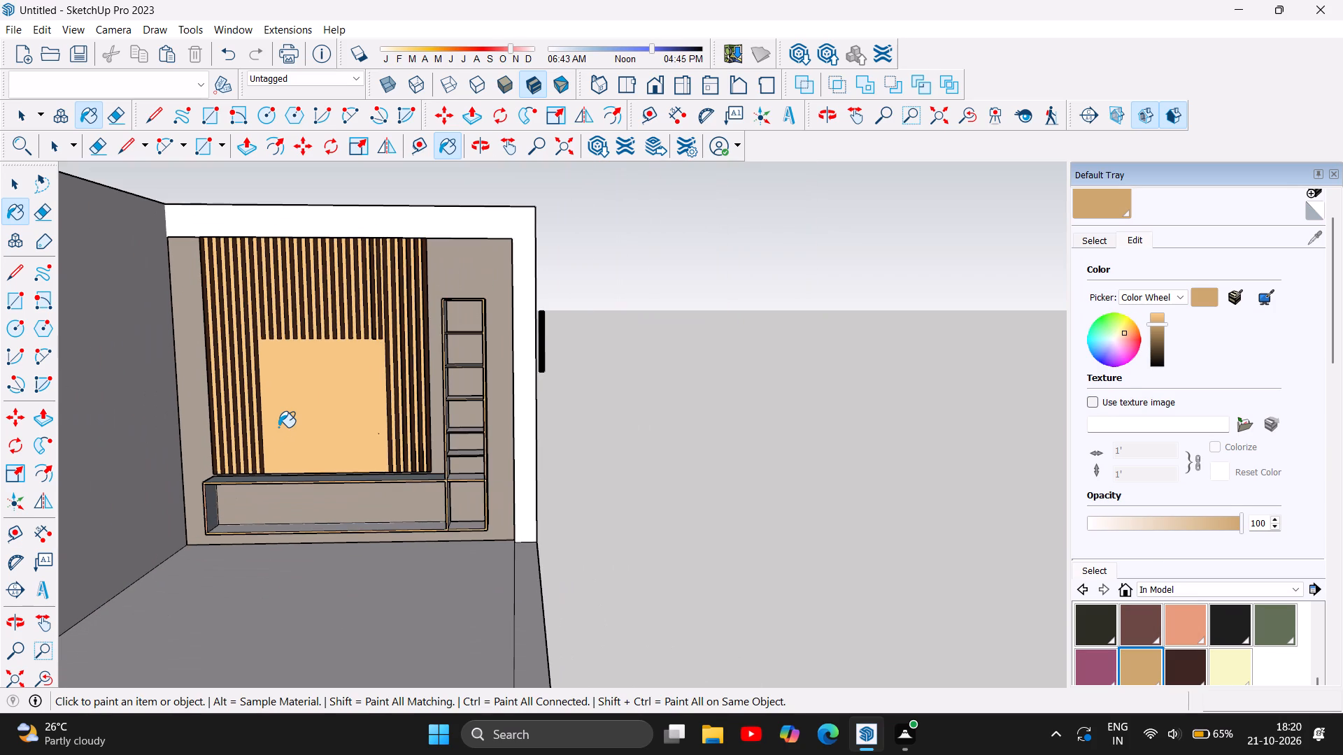
scroll(269, 457, "up", 1)
scroll(373, 473, "down", 4)
scroll(343, 498, "up", 4)
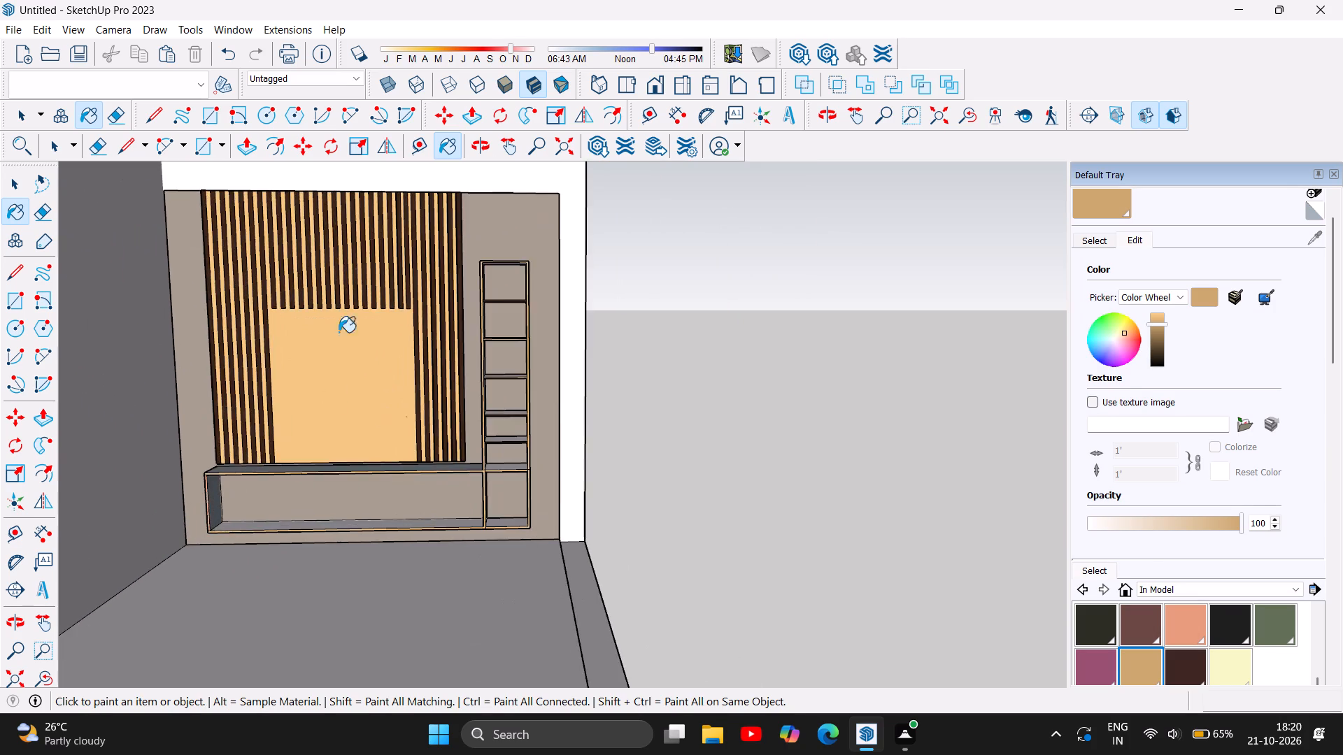
scroll(375, 233, "up", 7)
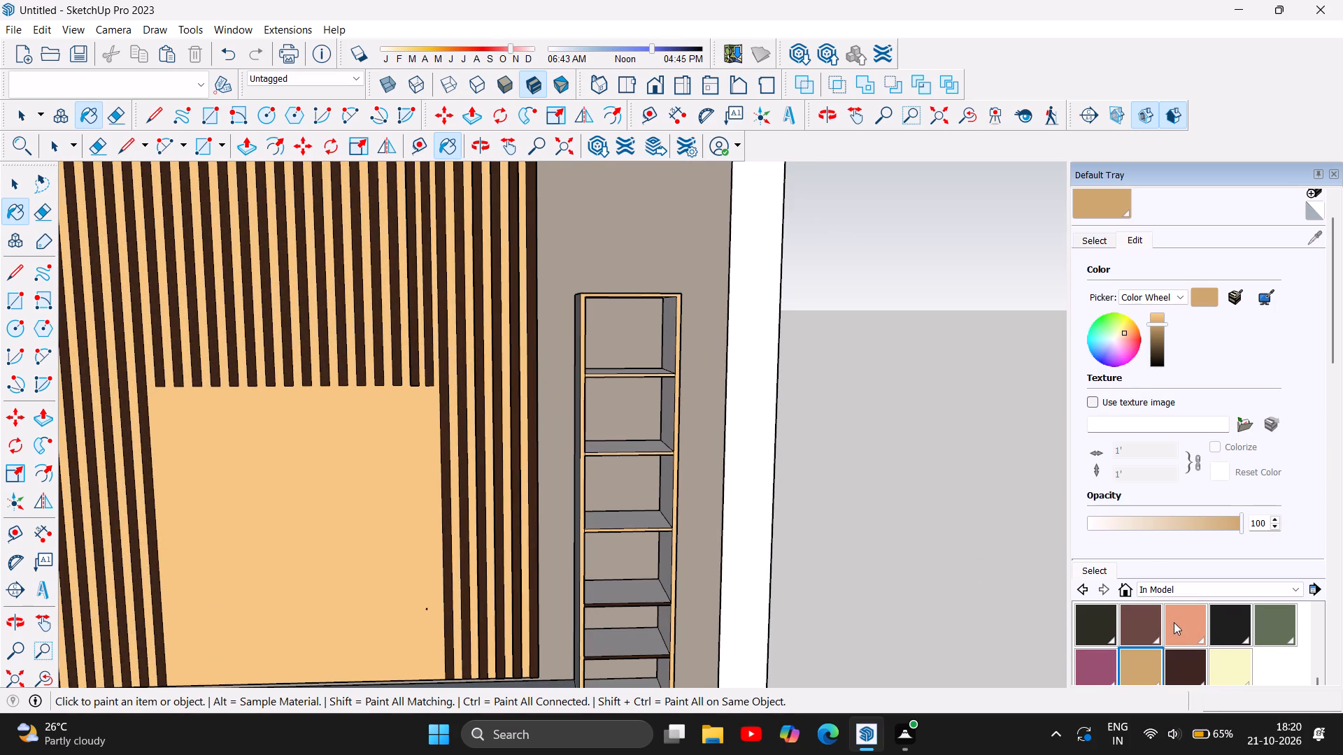
Repaint the backing panel behind the slats with the peach material already in the model.
left_click(1174, 621)
left_click(319, 490)
Examine the peach backing against the dark slats, up close near the shelf unit and with the whole room in view.
scroll(408, 504, "down", 6)
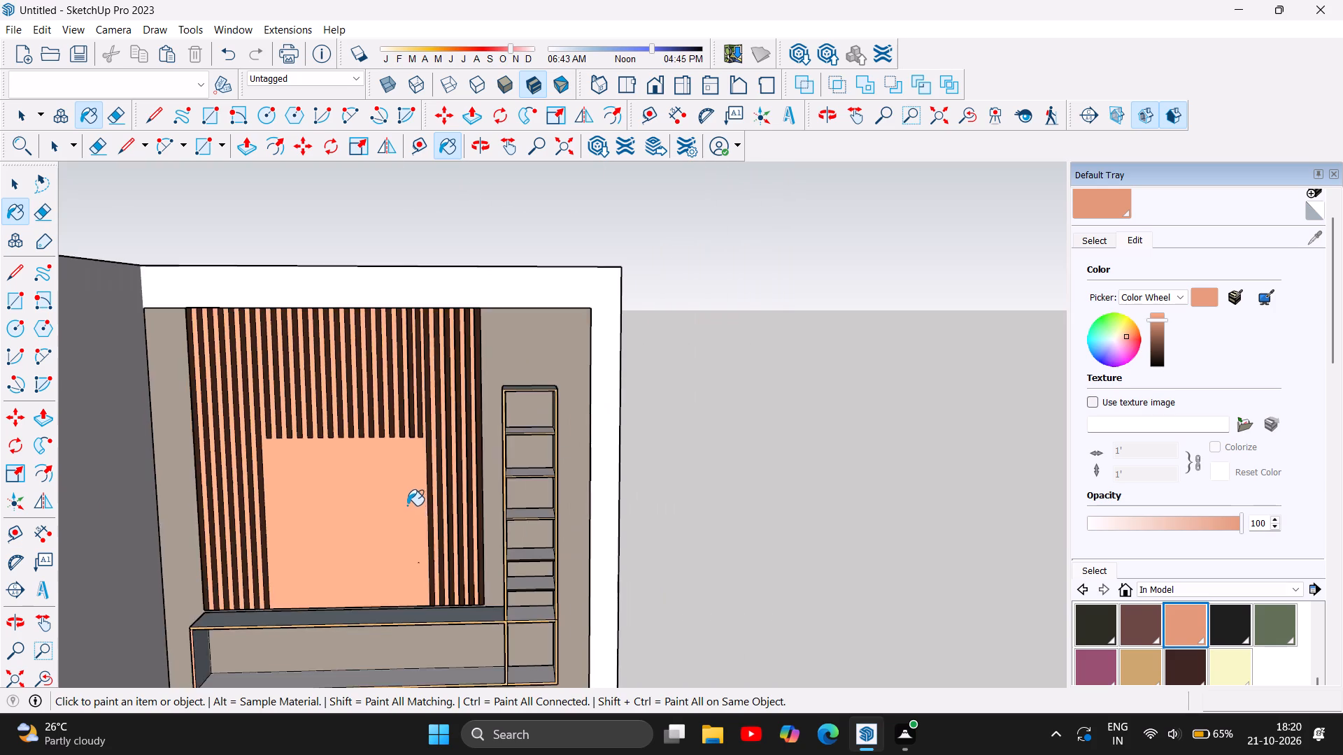
scroll(407, 505, "down", 5)
scroll(392, 628, "up", 6)
scroll(428, 213, "up", 7)
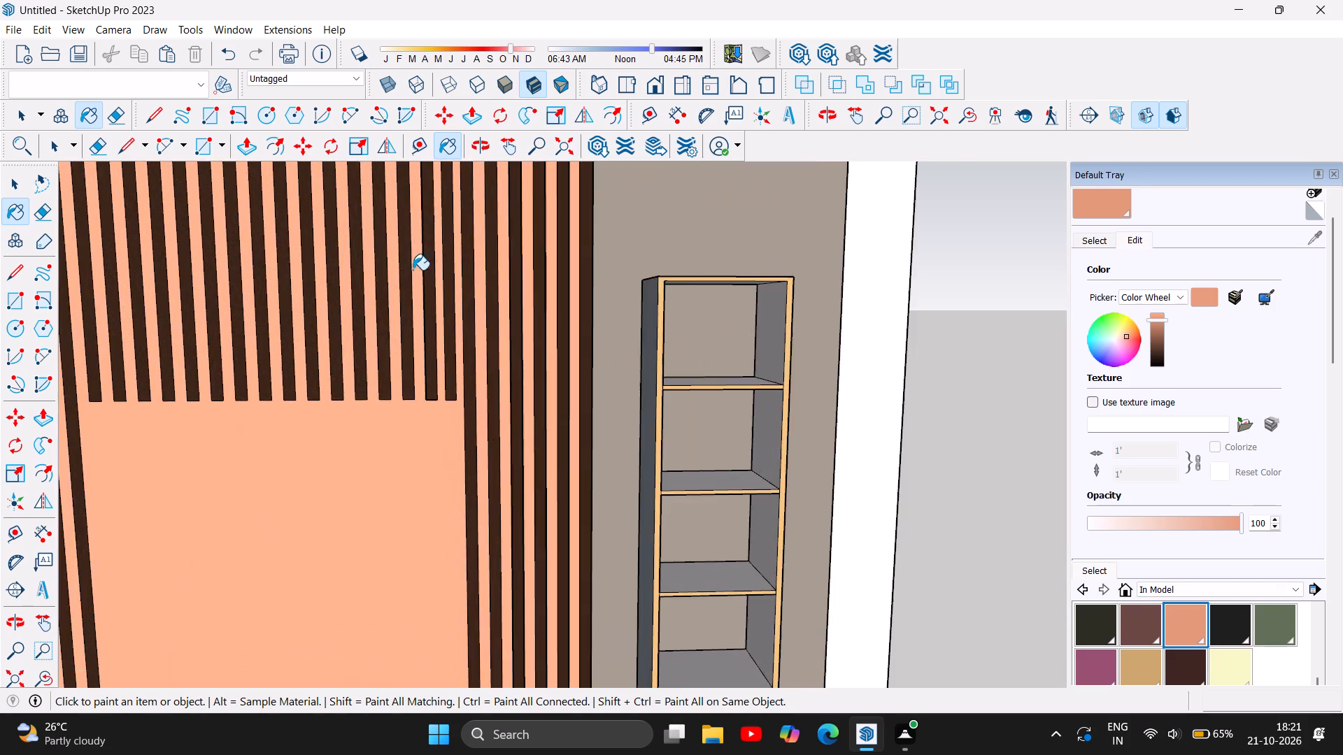
scroll(422, 265, "up", 7)
scroll(478, 469, "up", 9)
scroll(471, 453, "down", 7)
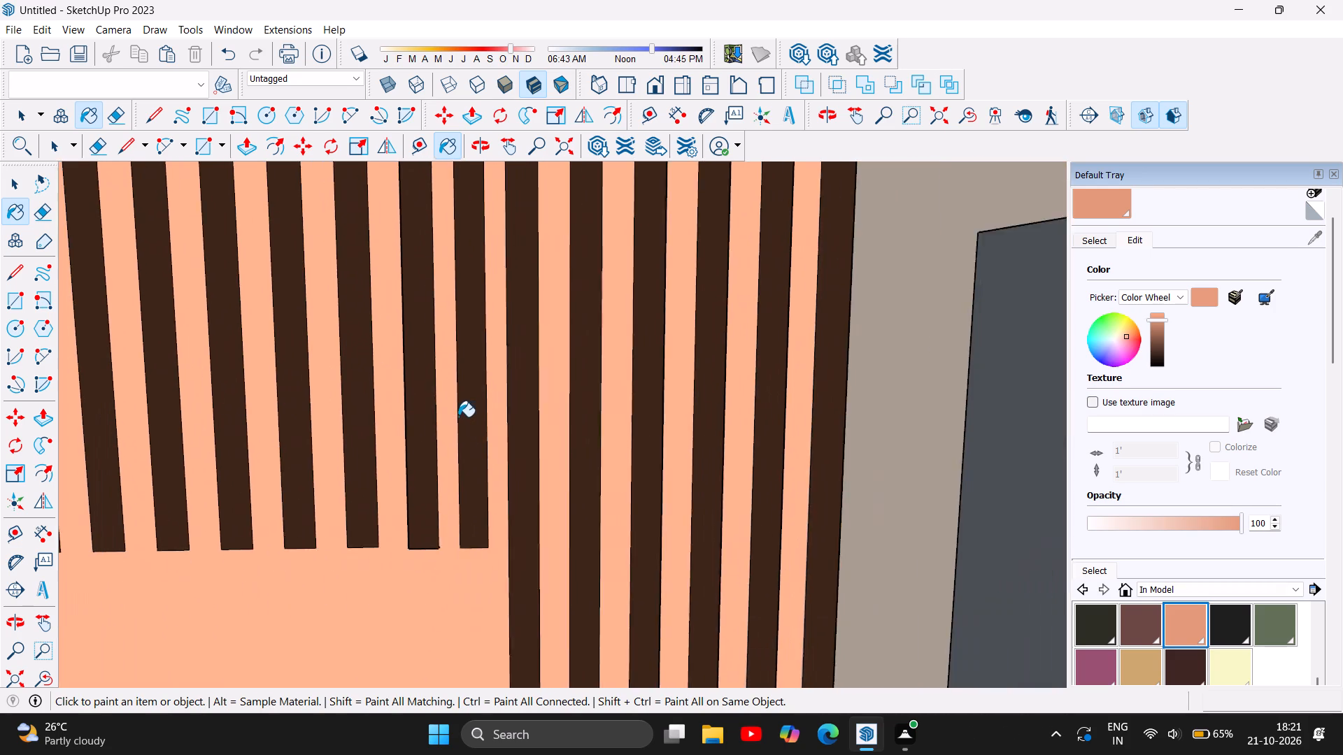
scroll(458, 417, "down", 16)
scroll(458, 417, "down", 5)
scroll(496, 473, "down", 4)
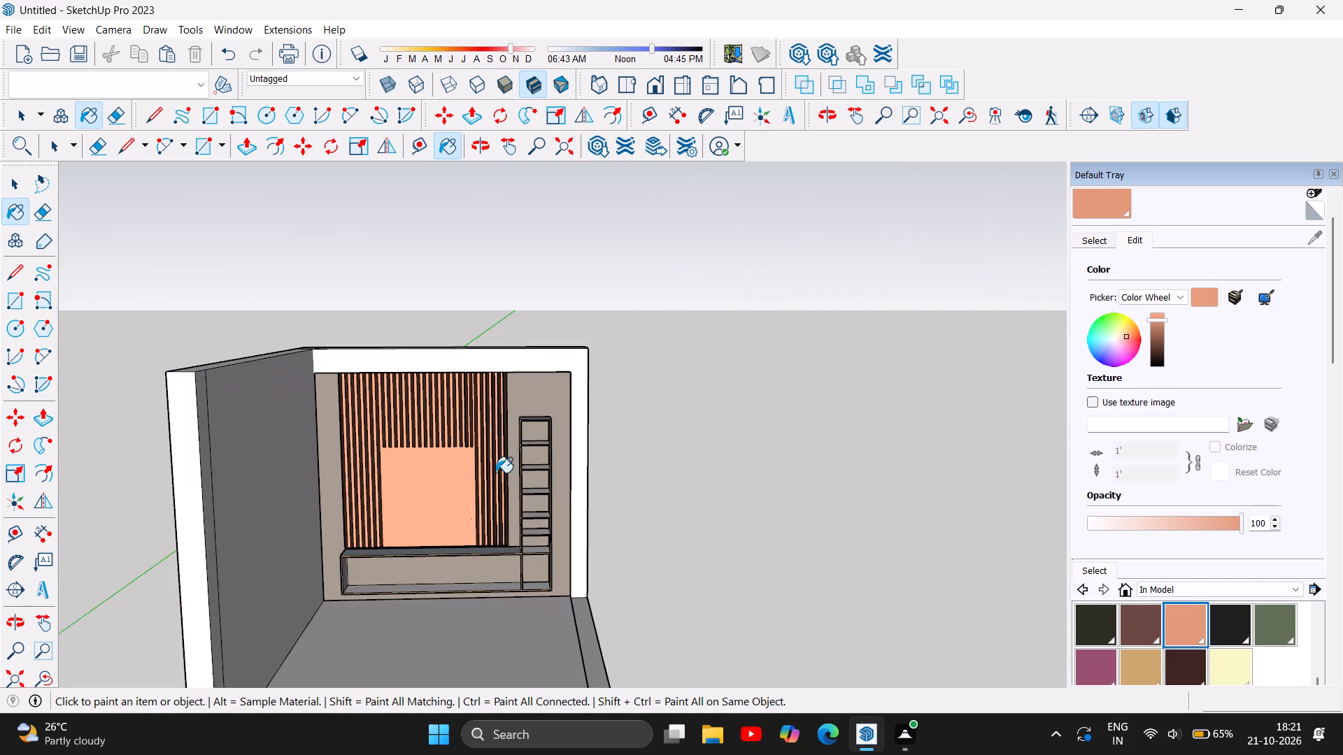
scroll(459, 631, "up", 6)
scroll(451, 234, "down", 5)
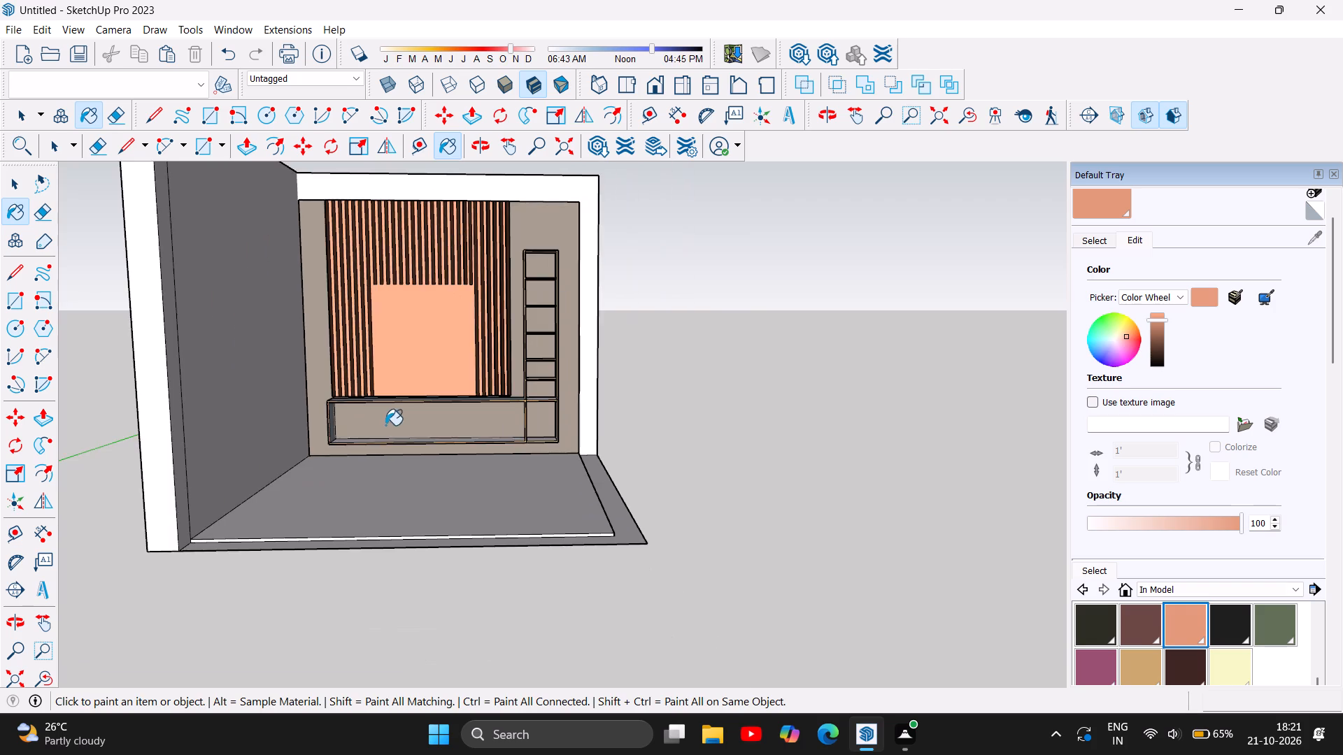
scroll(385, 425, "up", 4)
scroll(402, 357, "down", 5)
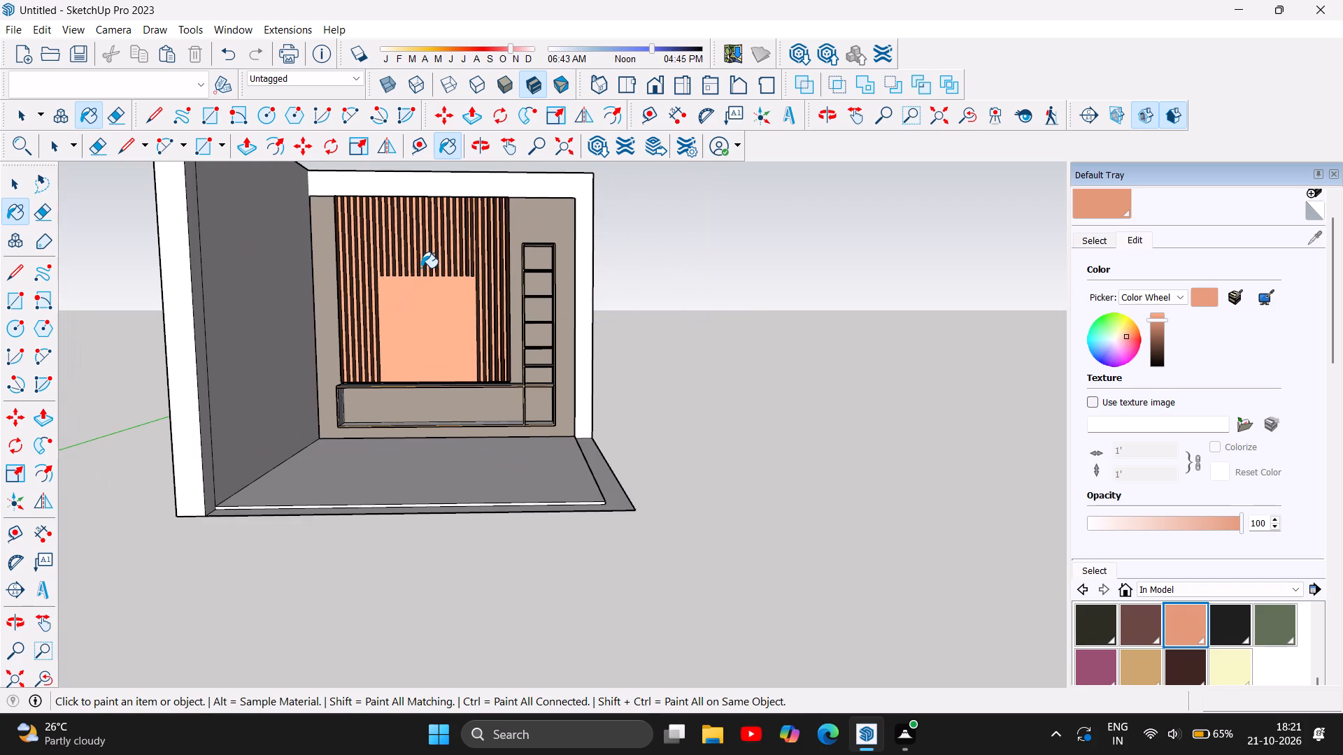
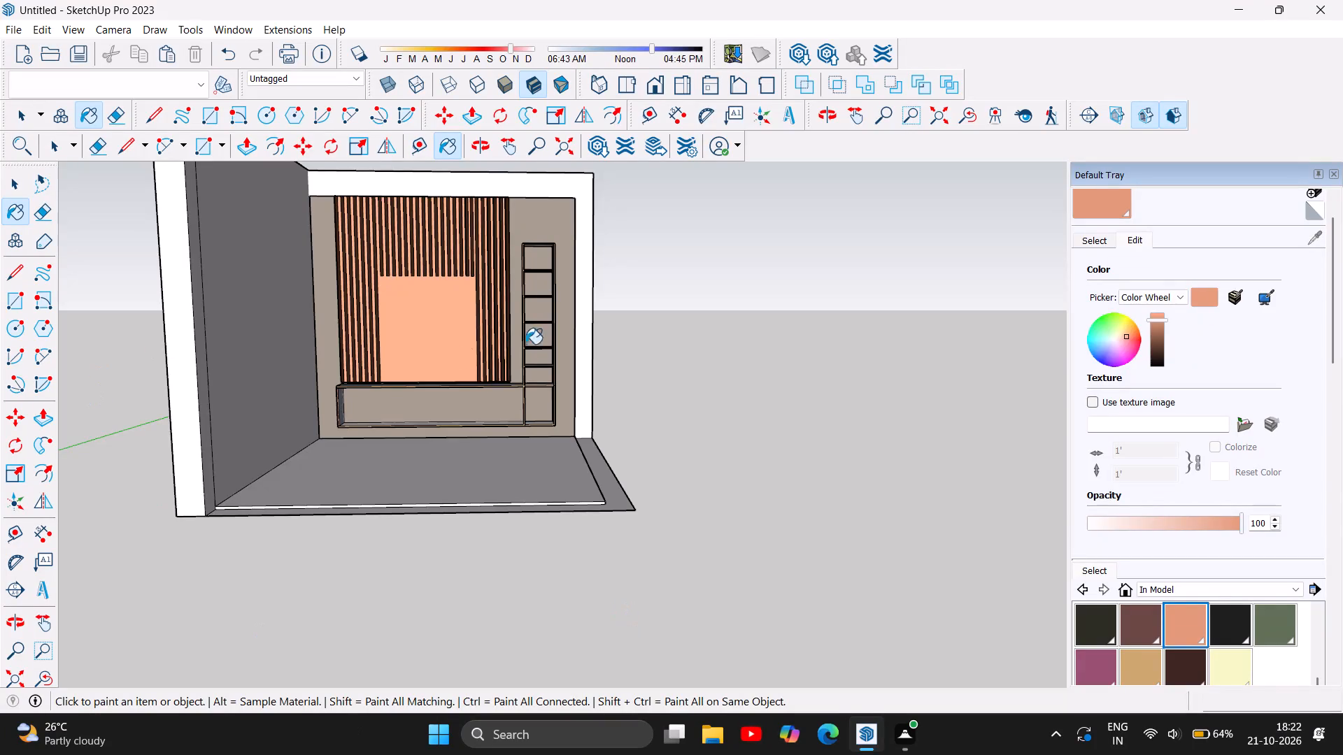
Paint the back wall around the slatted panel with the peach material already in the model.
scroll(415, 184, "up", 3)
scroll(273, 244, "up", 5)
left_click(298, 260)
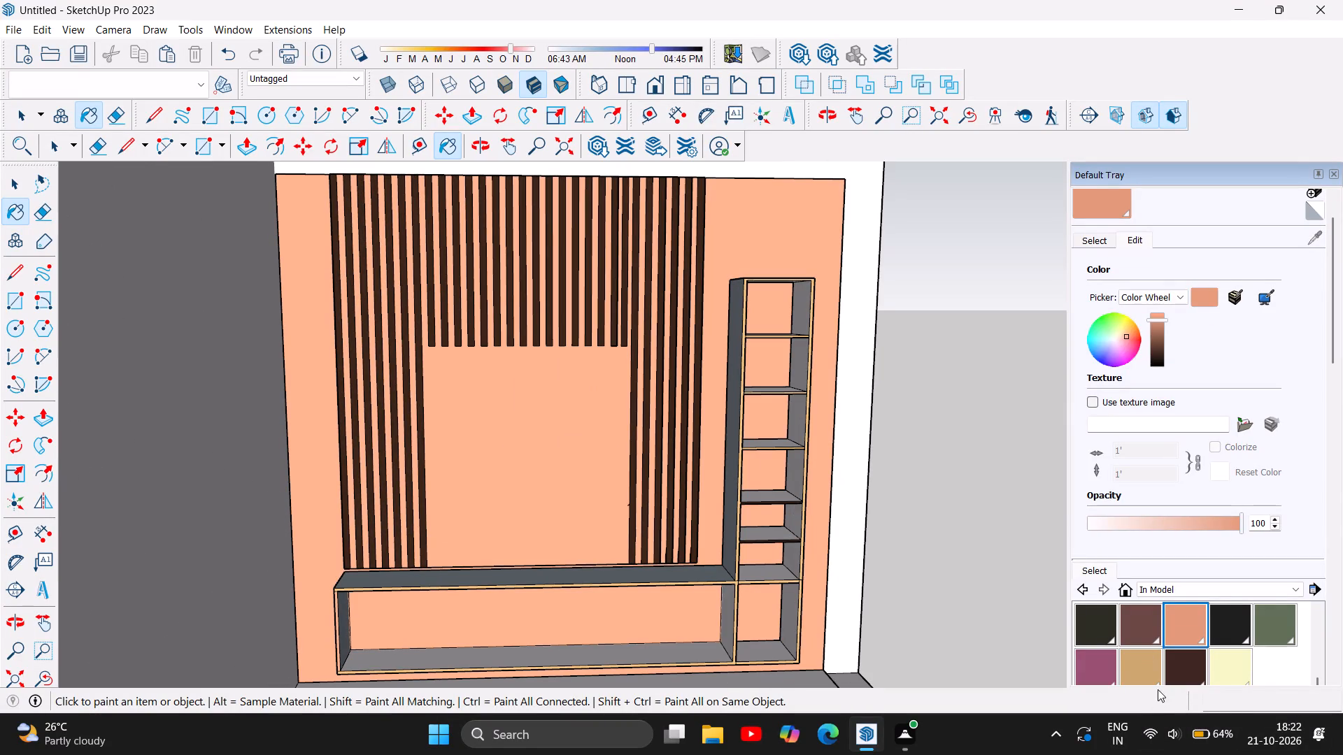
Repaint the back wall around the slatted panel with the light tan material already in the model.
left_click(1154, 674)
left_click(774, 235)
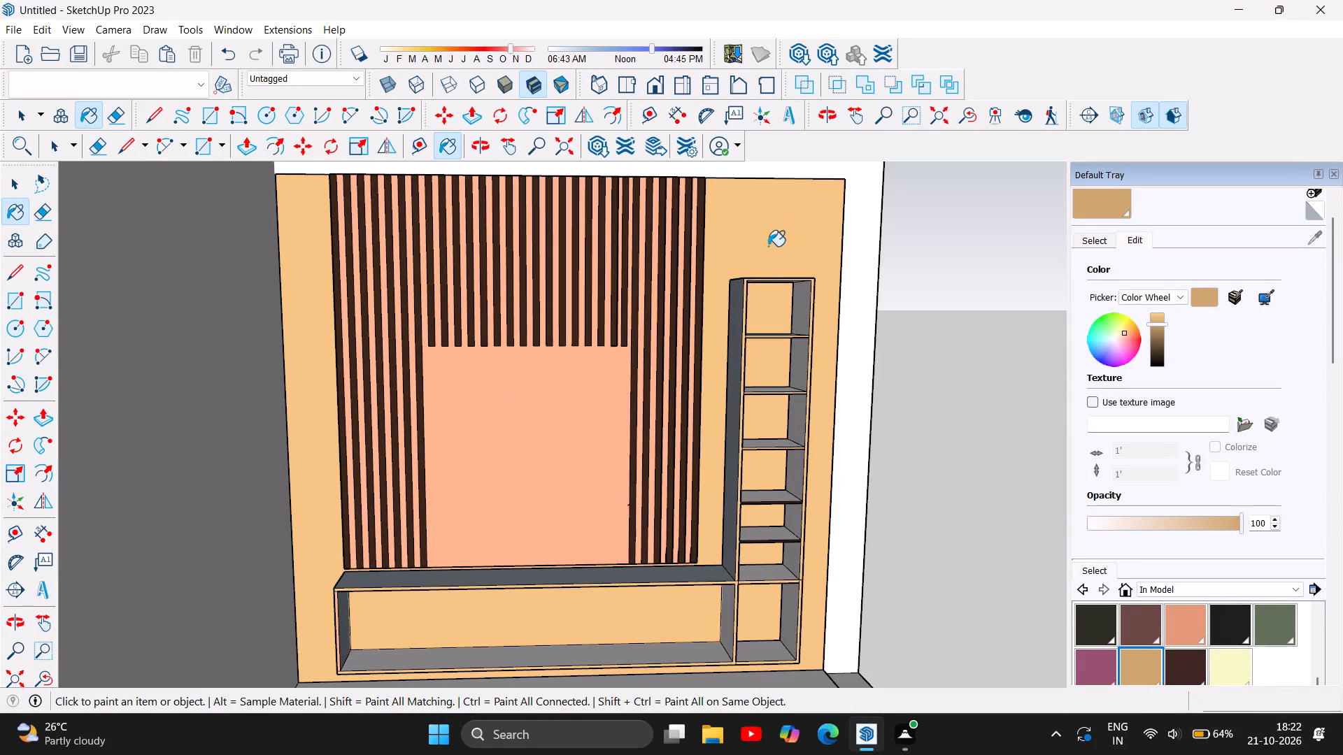
Examine the light tan wall against the peach backing and dark slats, both up close and with the whole room in view.
scroll(445, 417, "down", 6)
scroll(499, 453, "down", 6)
scroll(597, 539, "up", 6)
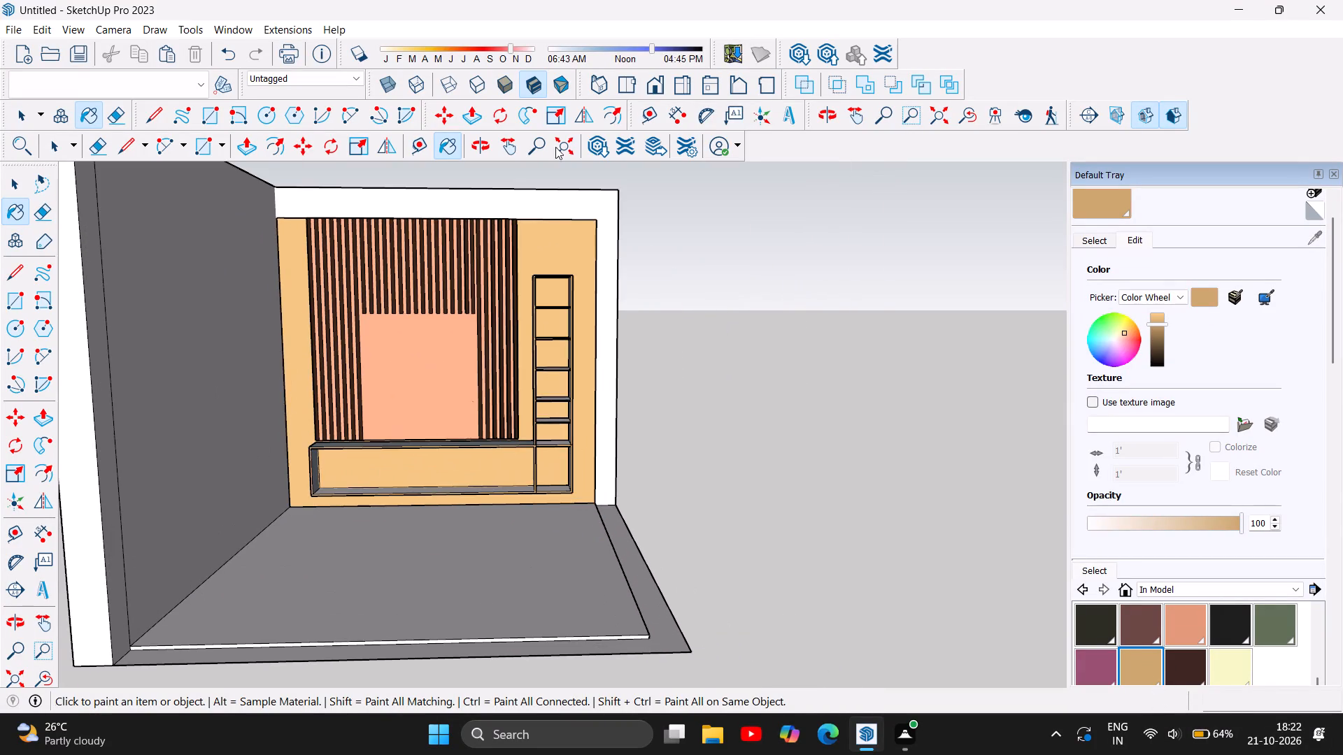
scroll(555, 154, "up", 7)
scroll(442, 274, "up", 6)
scroll(461, 345, "up", 9)
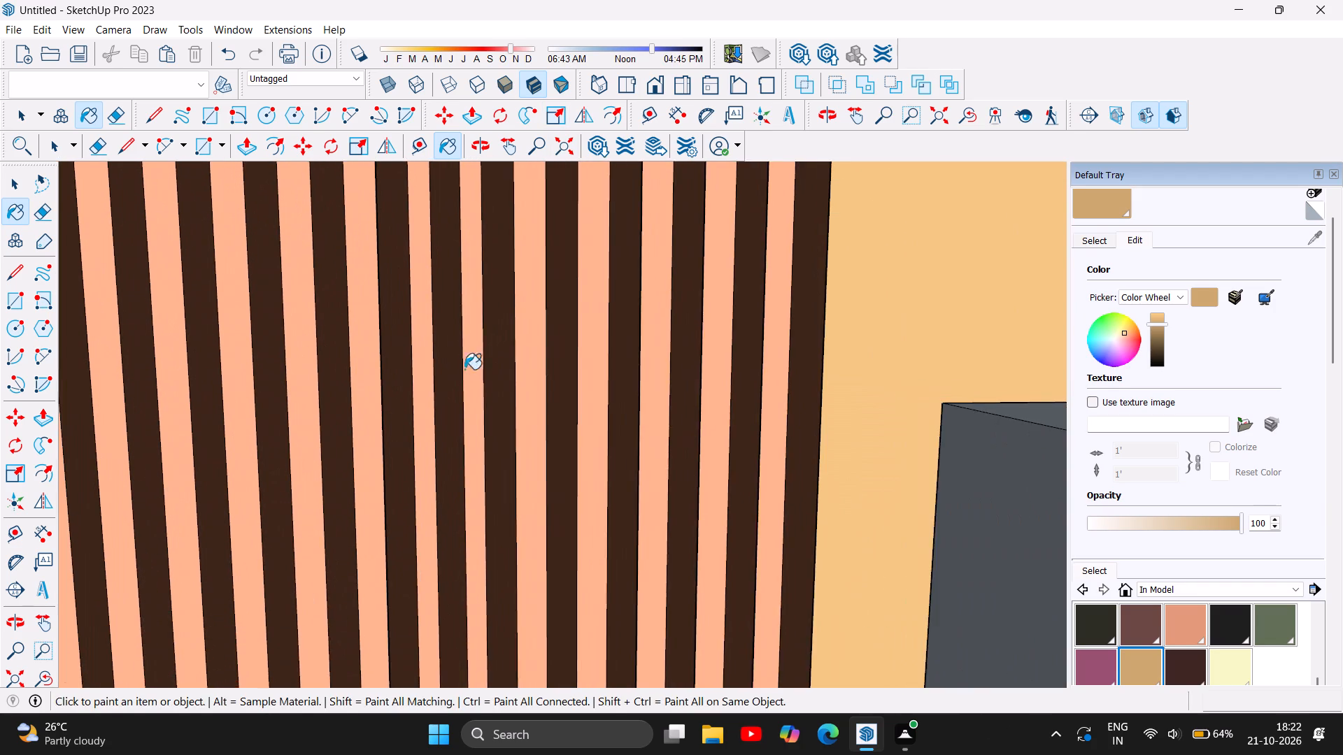
scroll(462, 393, "up", 7)
scroll(455, 357, "down", 8)
scroll(462, 346, "up", 1)
scroll(463, 348, "down", 18)
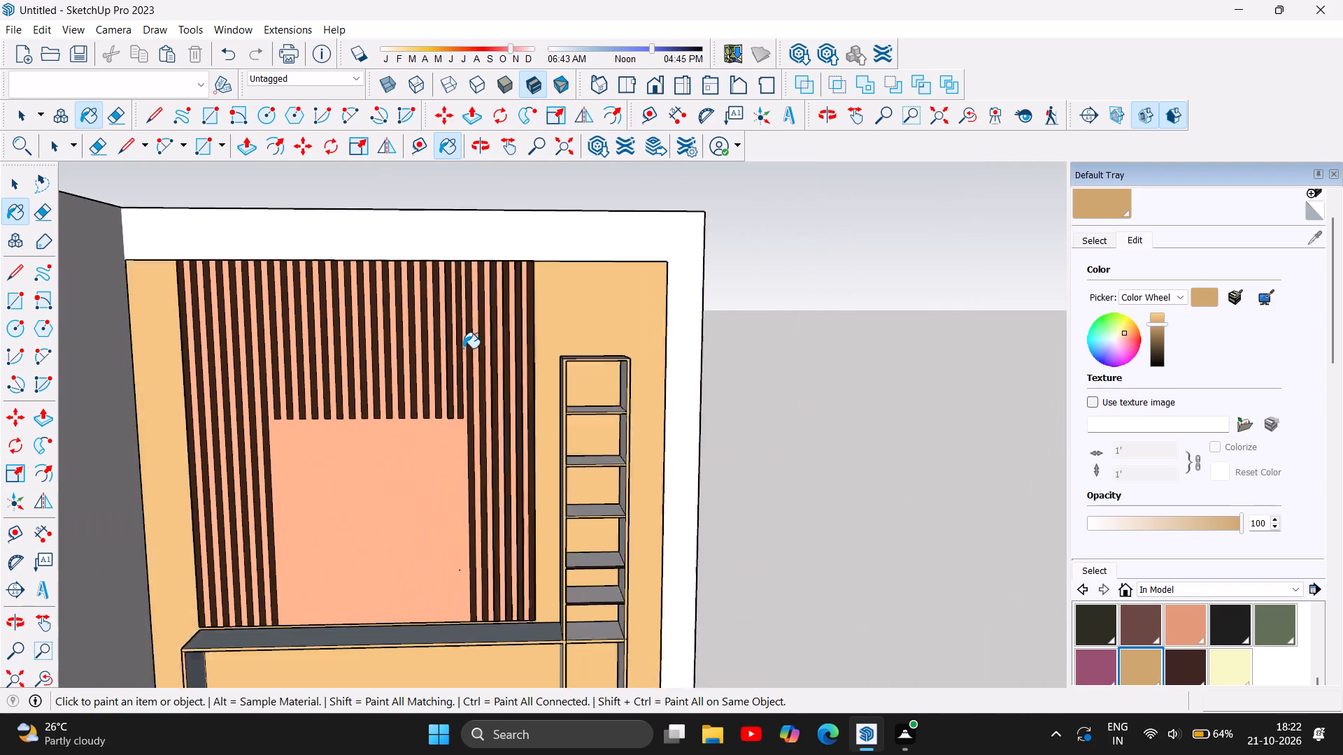
scroll(463, 348, "down", 2)
scroll(537, 427, "down", 6)
scroll(494, 457, "up", 7)
scroll(471, 314, "up", 5)
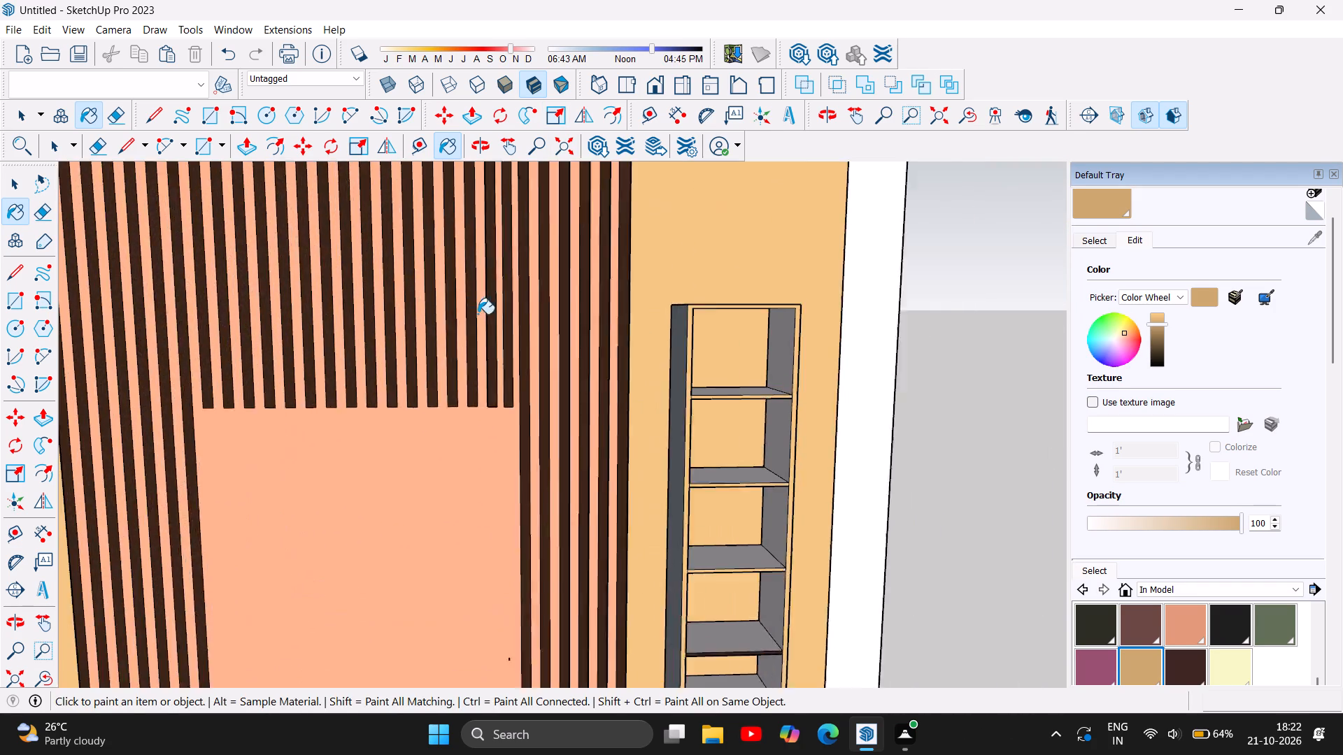
scroll(478, 314, "up", 1)
scroll(525, 376, "up", 8)
scroll(540, 379, "down", 5)
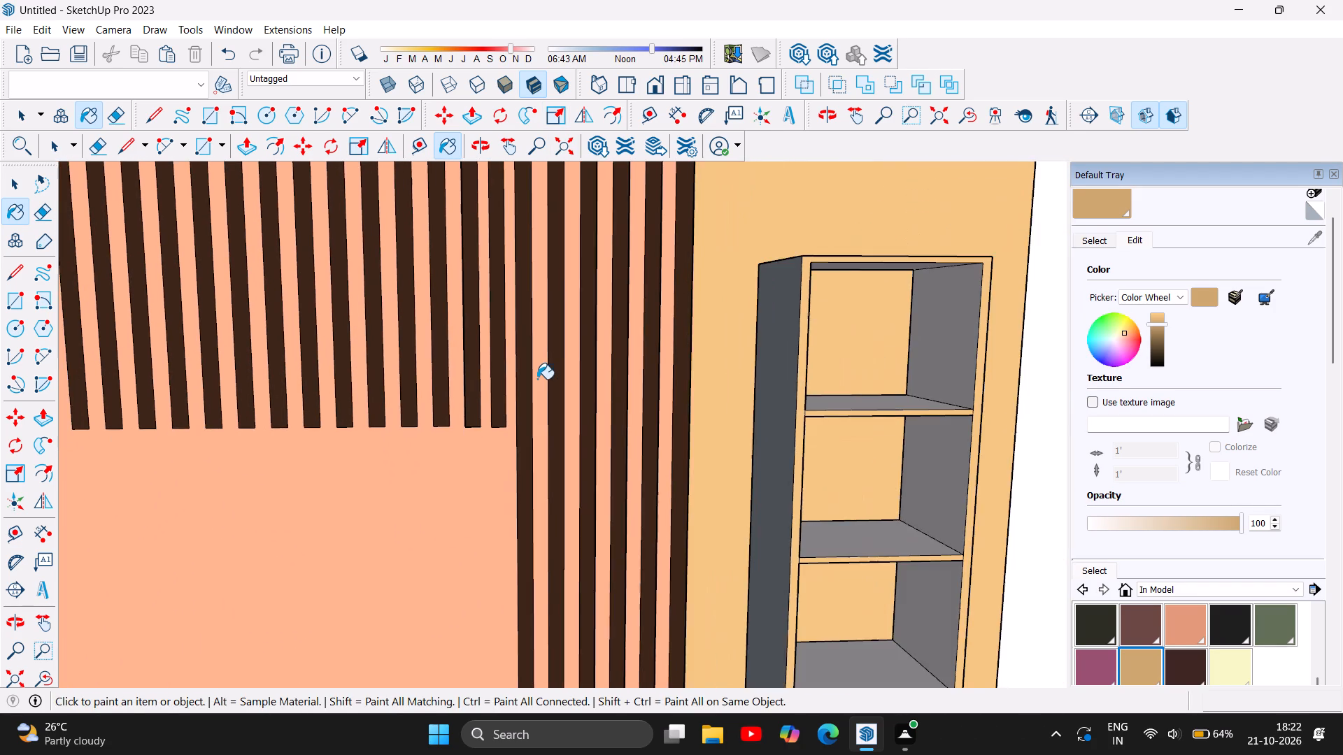
scroll(537, 379, "down", 12)
scroll(676, 402, "down", 3)
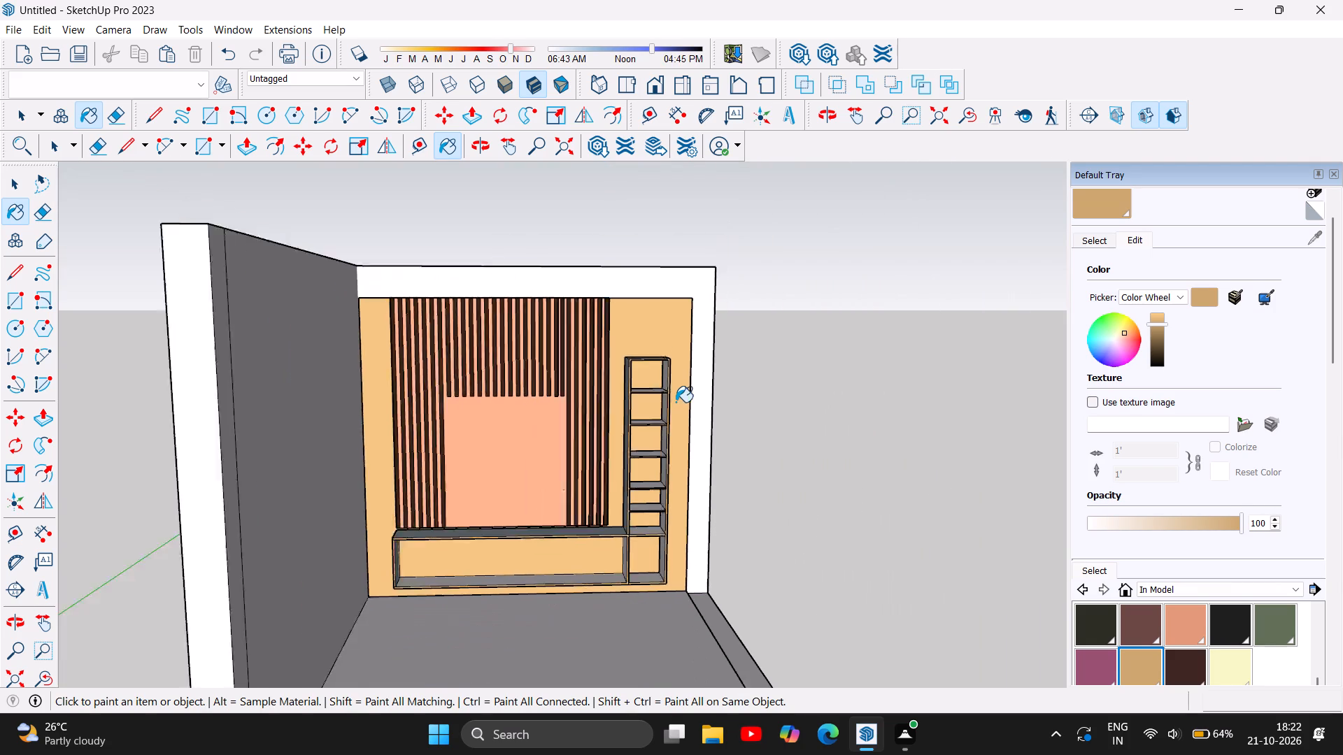
scroll(676, 402, "down", 2)
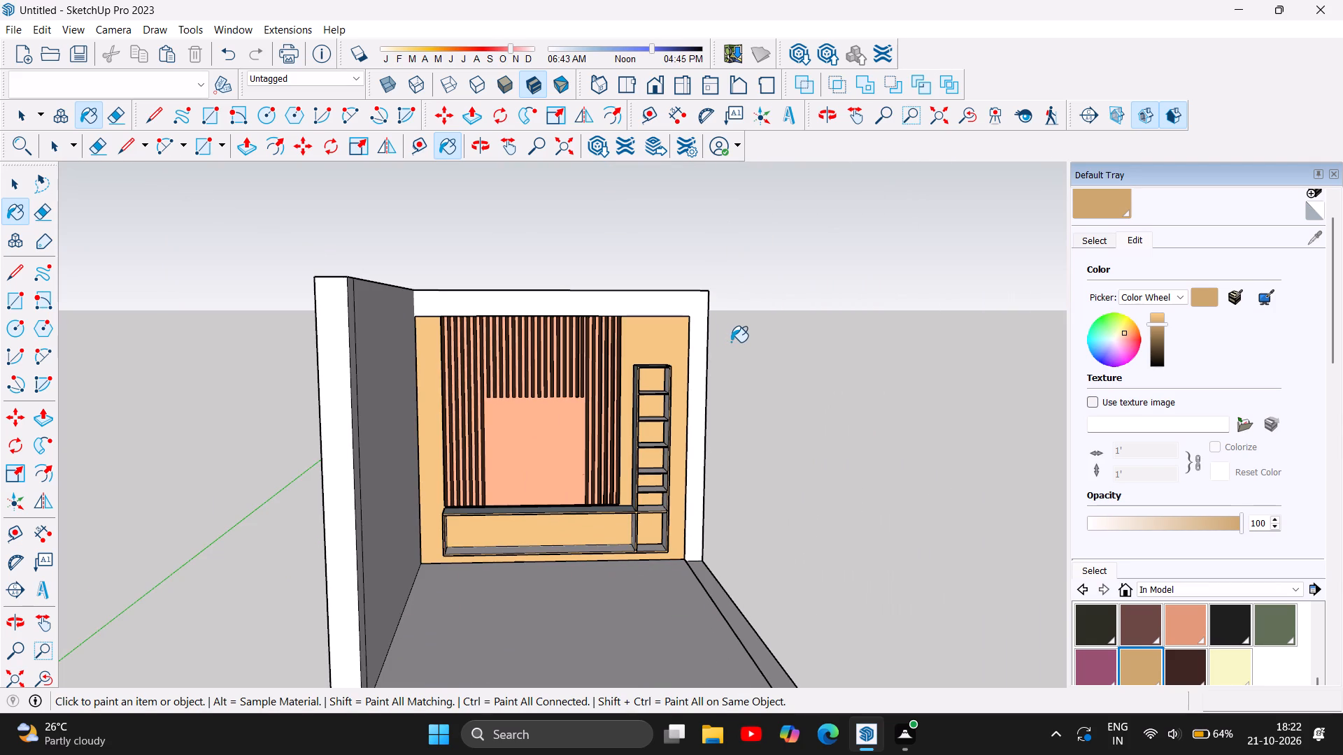
scroll(614, 301, "up", 6)
scroll(641, 382, "up", 1)
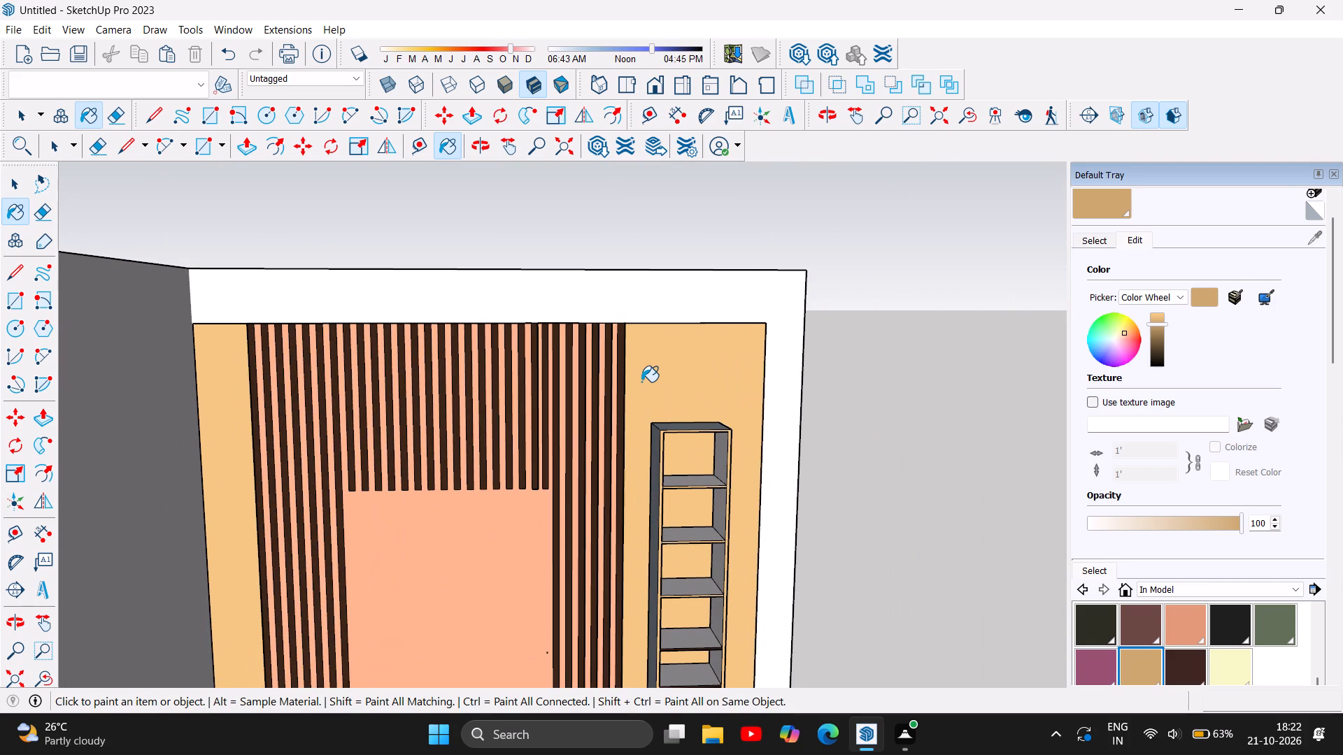
scroll(453, 373, "down", 5)
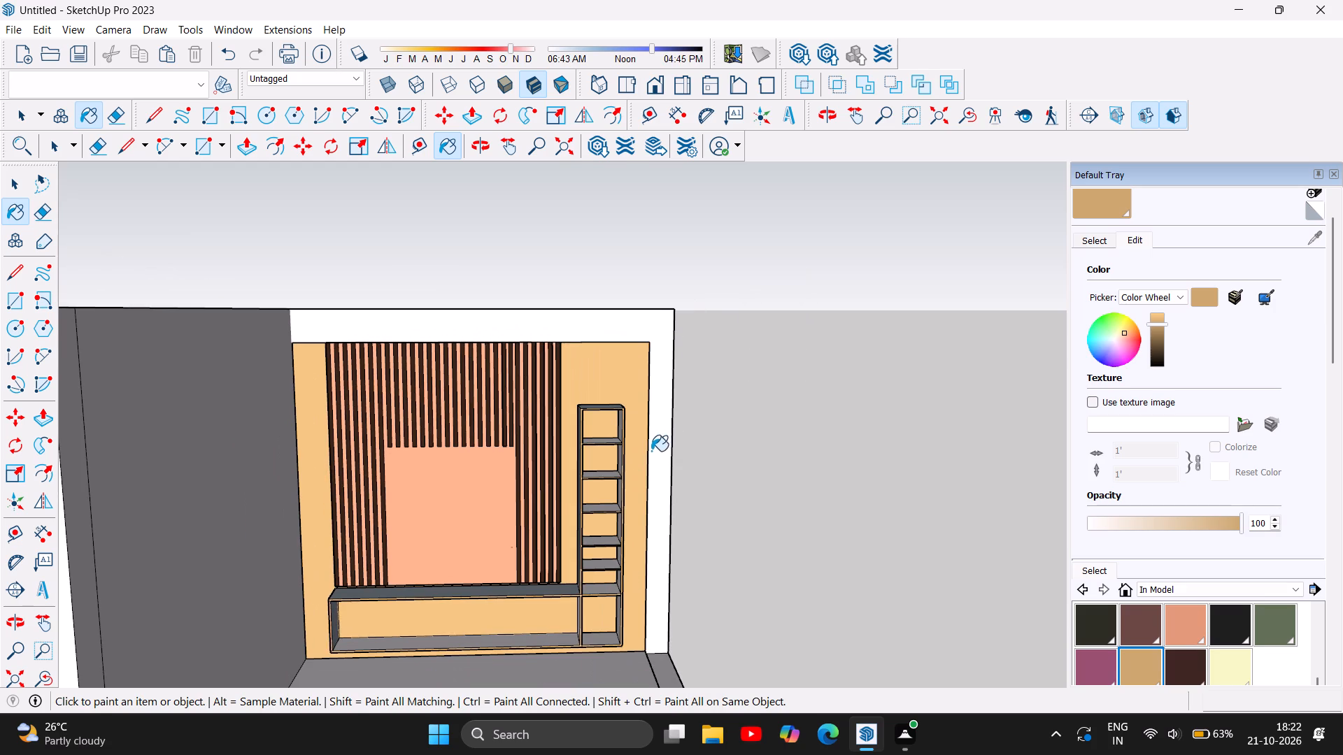
scroll(461, 547, "up", 4)
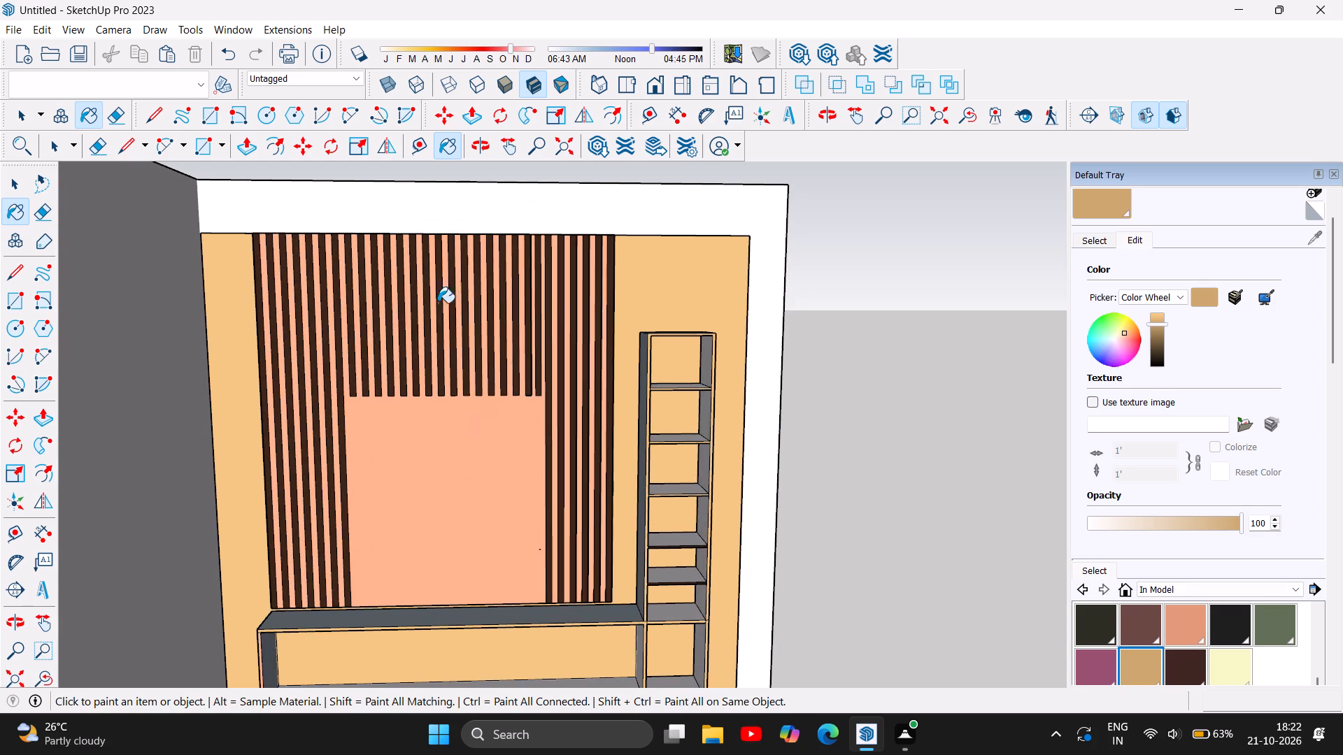
scroll(418, 327, "down", 5)
scroll(469, 388, "up", 2)
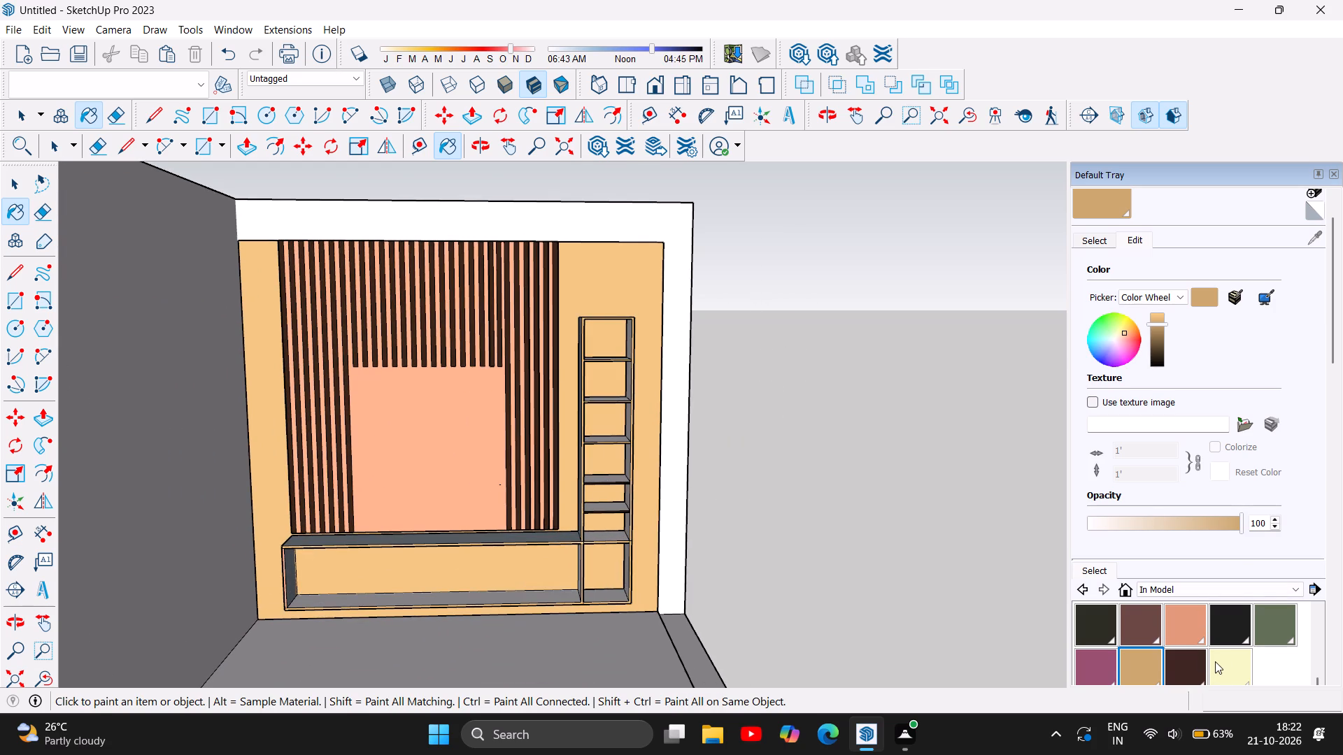
Repaint the back wall around the slatted panel with the pale cream material already in the model.
left_click(1220, 657)
left_click(590, 264)
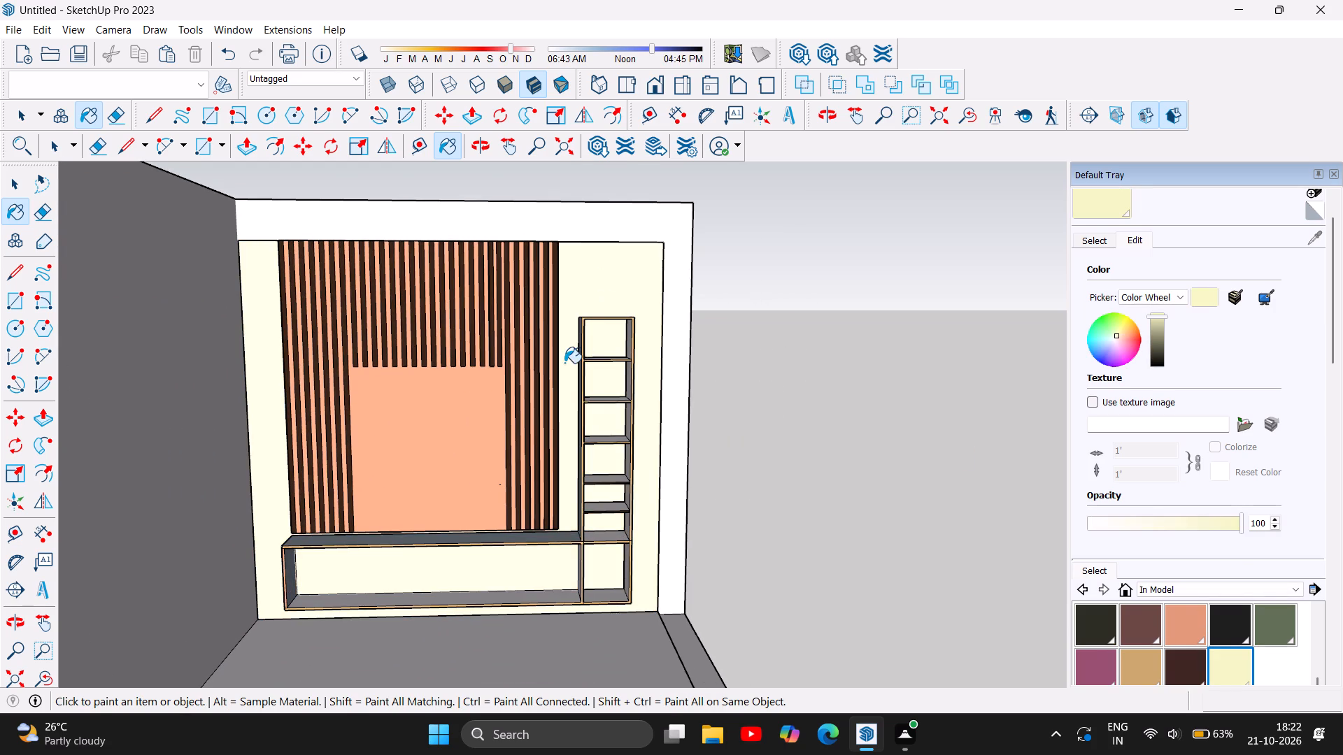
Examine the cream wall against the peach backing, dark slats and shelf unit, up close and from across the room.
scroll(558, 364, "down", 6)
scroll(513, 502, "up", 7)
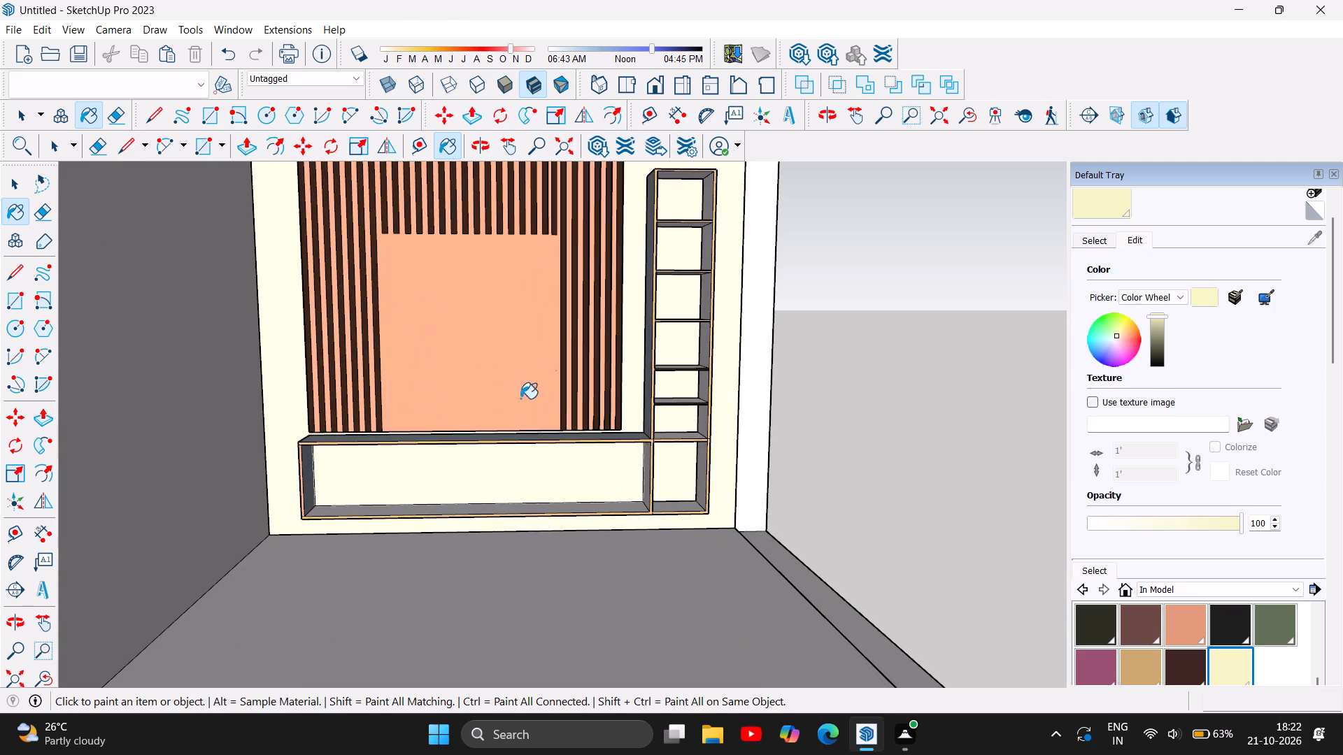
scroll(499, 413, "down", 6)
scroll(483, 245, "up", 4)
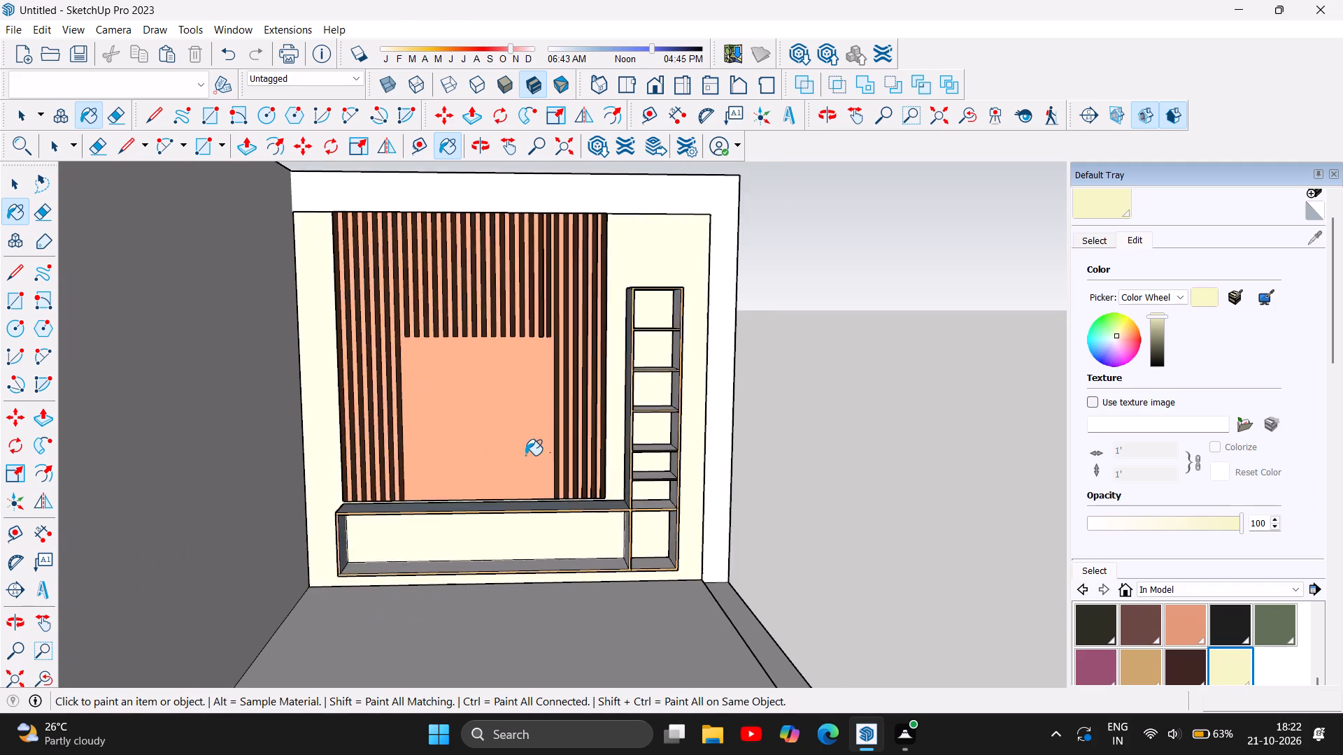
scroll(525, 455, "up", 2)
scroll(410, 466, "down", 4)
scroll(453, 526, "up", 2)
scroll(421, 391, "up", 1)
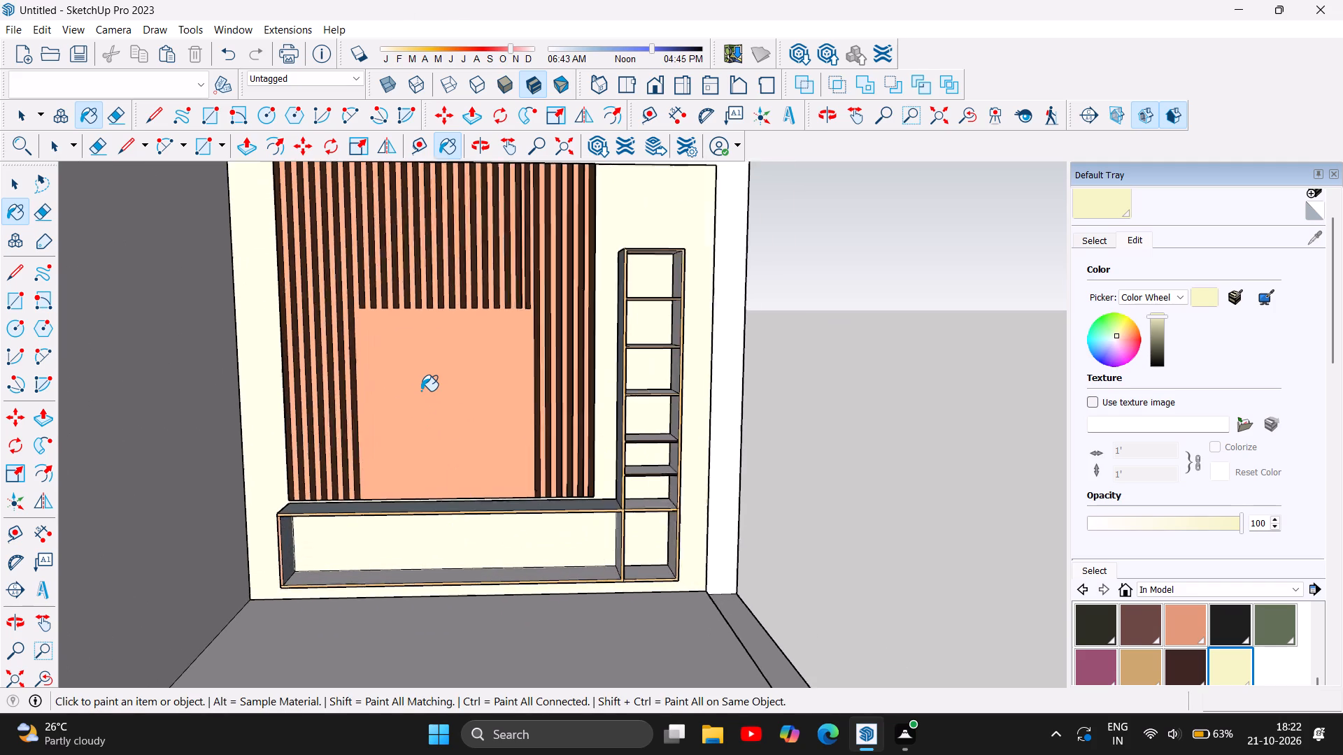
scroll(421, 391, "up", 5)
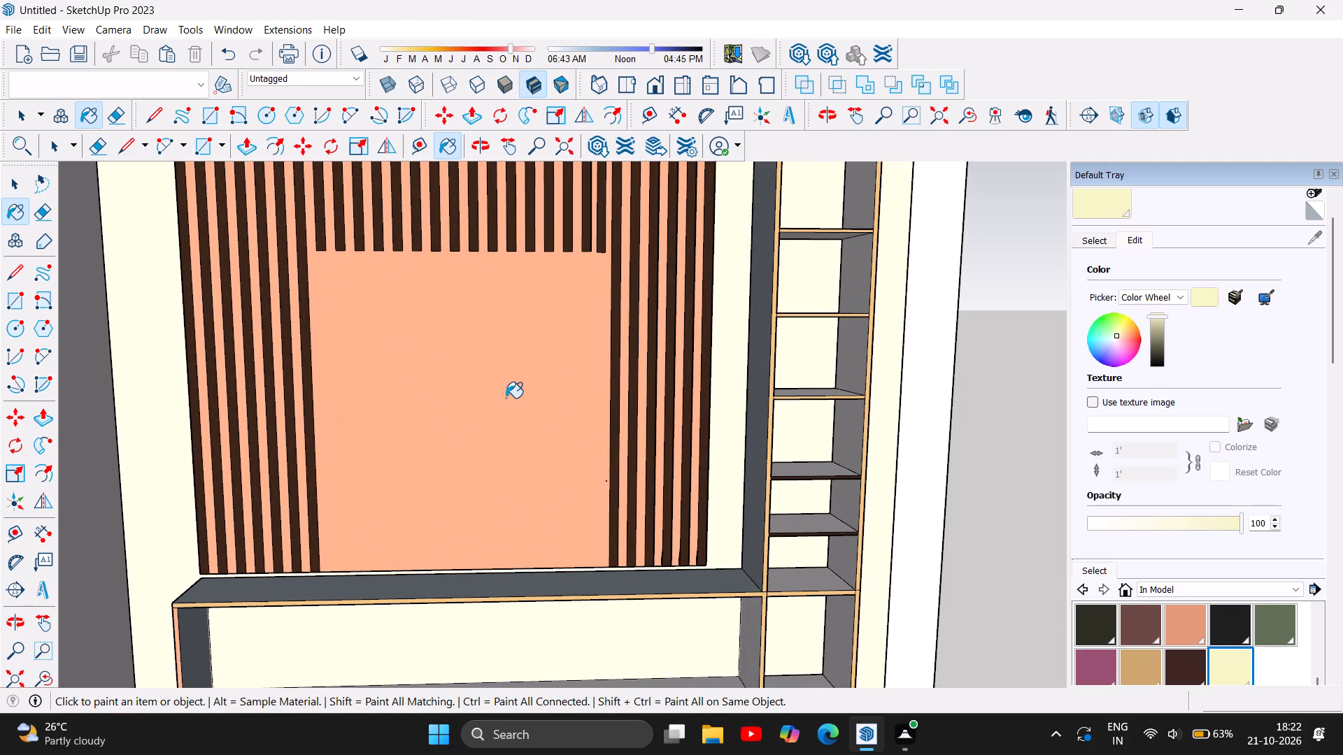
scroll(506, 398, "down", 4)
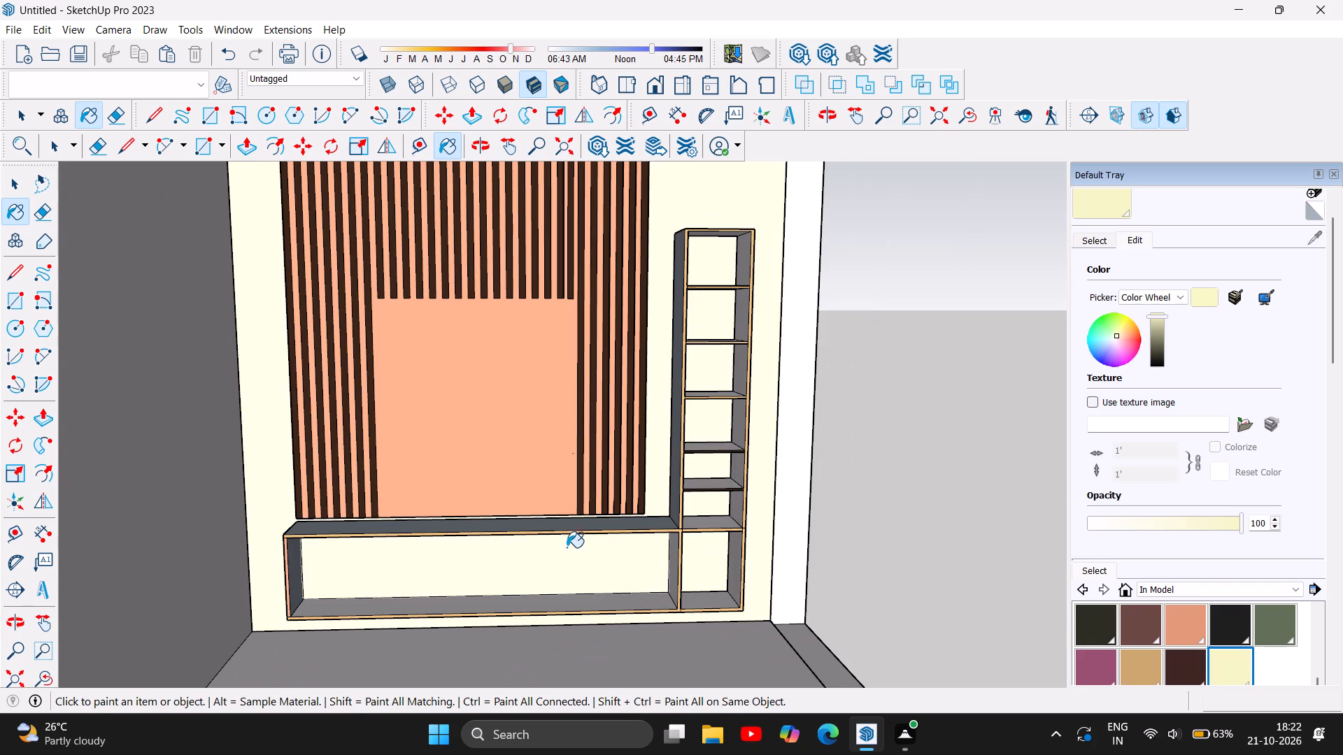
scroll(152, 282, "down", 6)
scroll(471, 350, "up", 5)
scroll(587, 316, "up", 1)
scroll(593, 360, "down", 6)
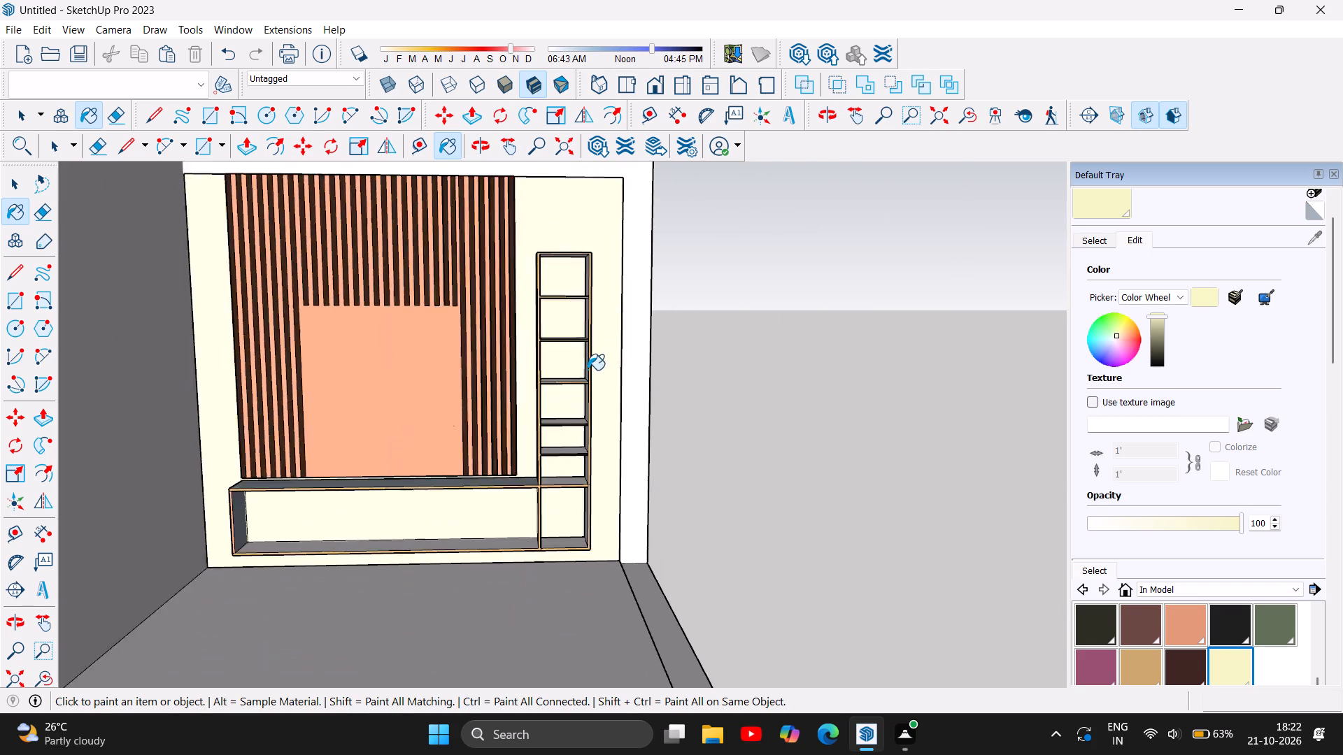
scroll(587, 361, "down", 2)
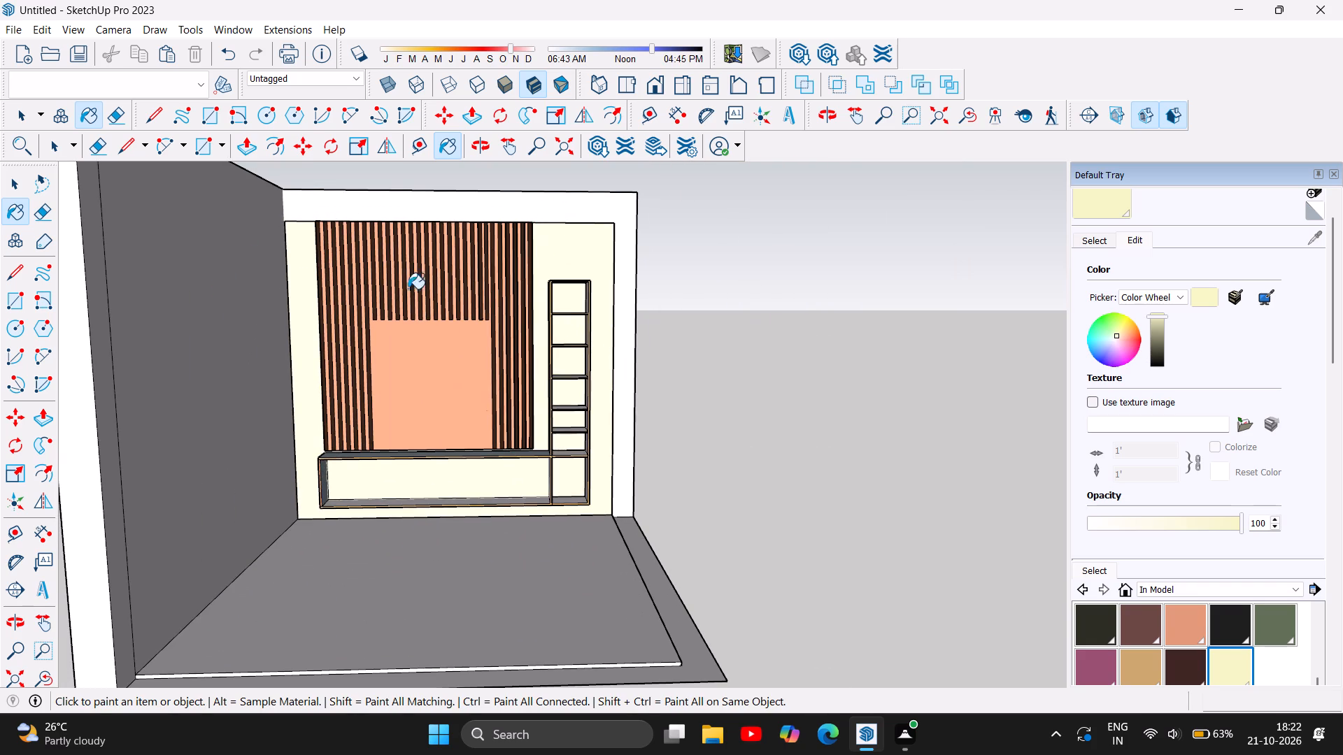
scroll(335, 453, "up", 1)
scroll(442, 458, "down", 3)
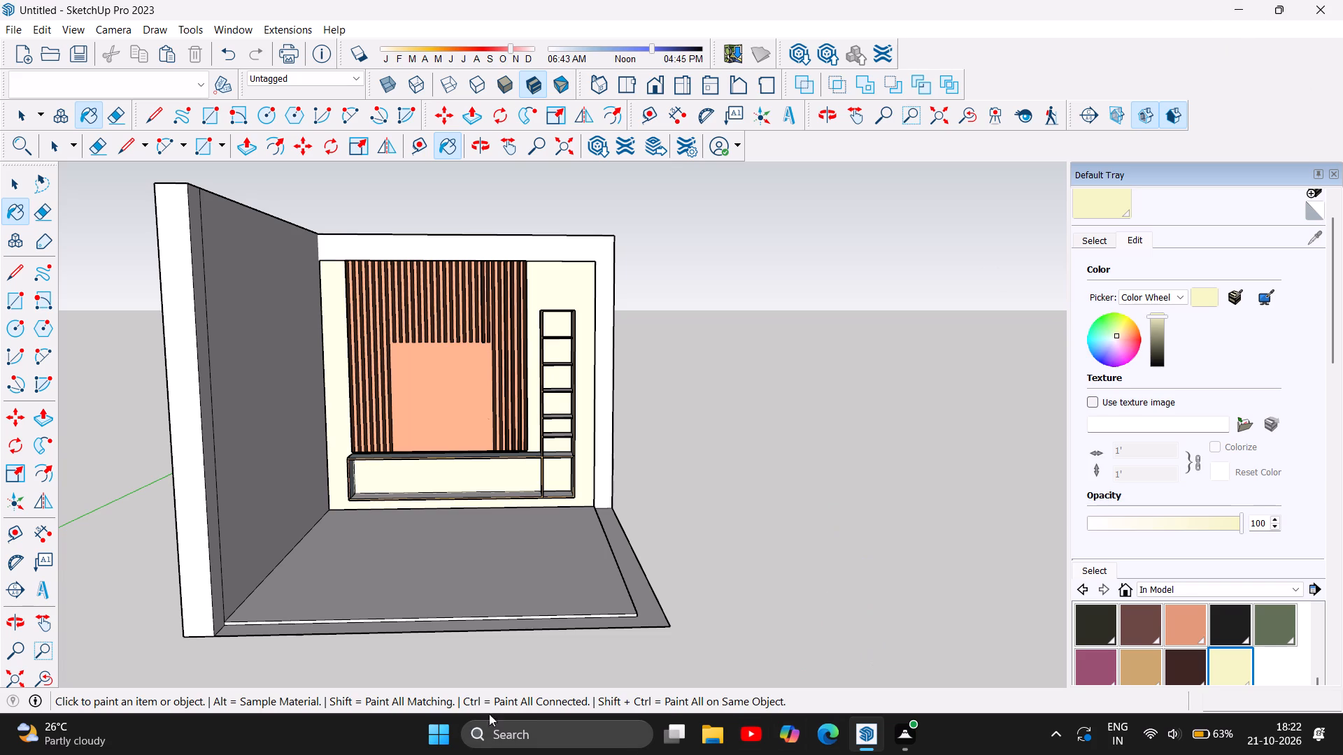
Switch to Microsoft Edge and search the web for "3d warehouse sketchup".
left_click(504, 729)
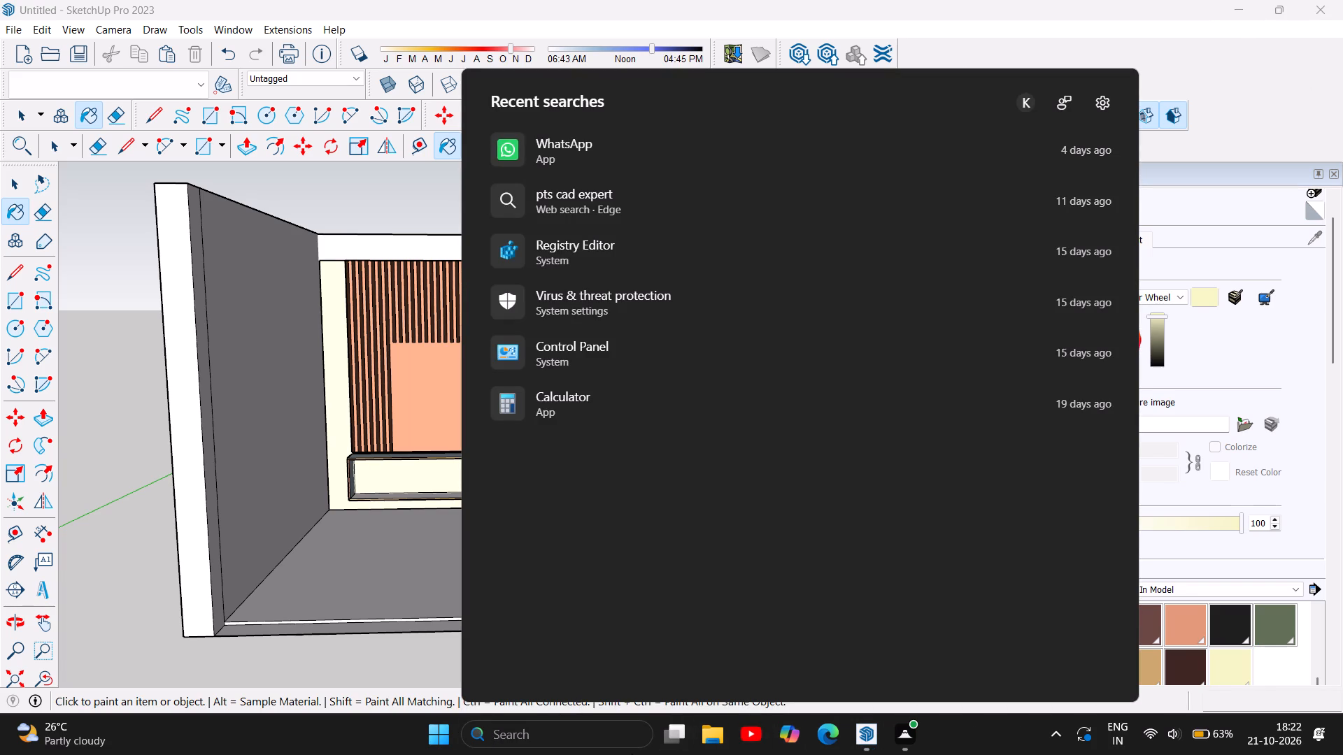
left_click(821, 747)
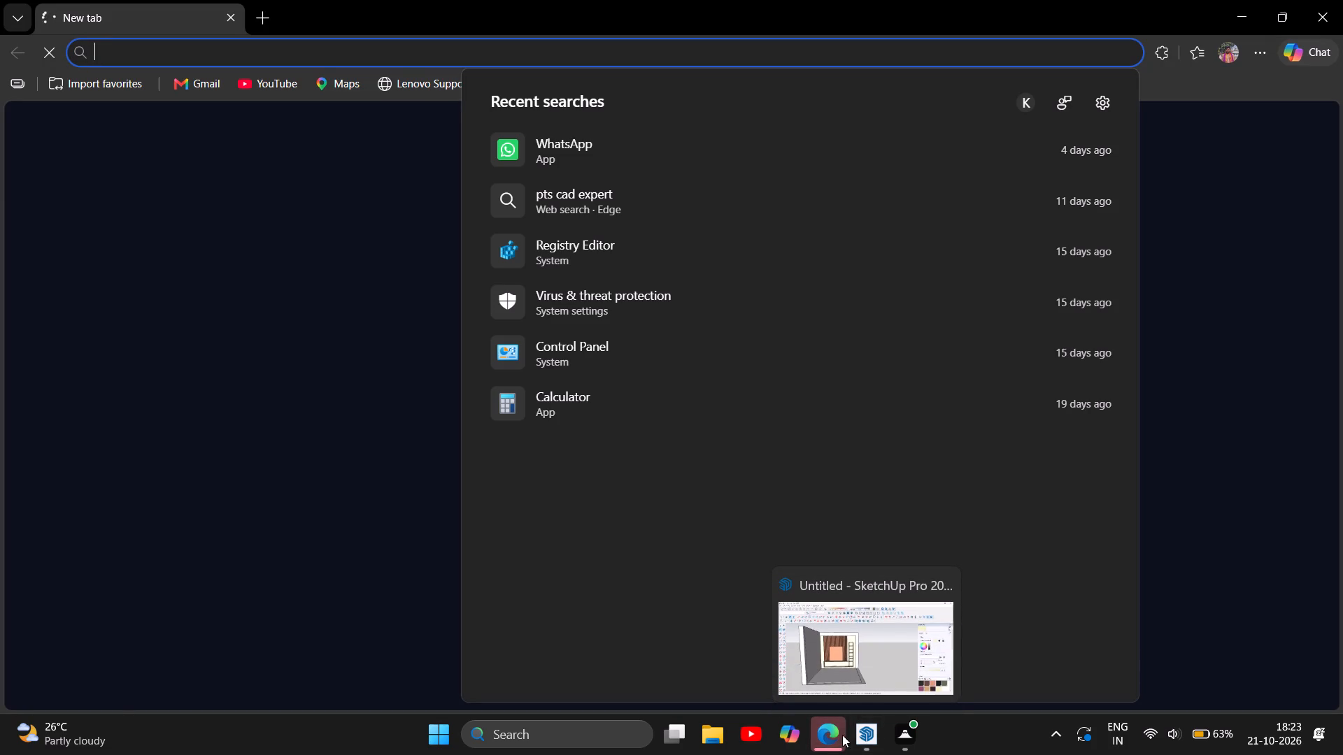
left_click(874, 744)
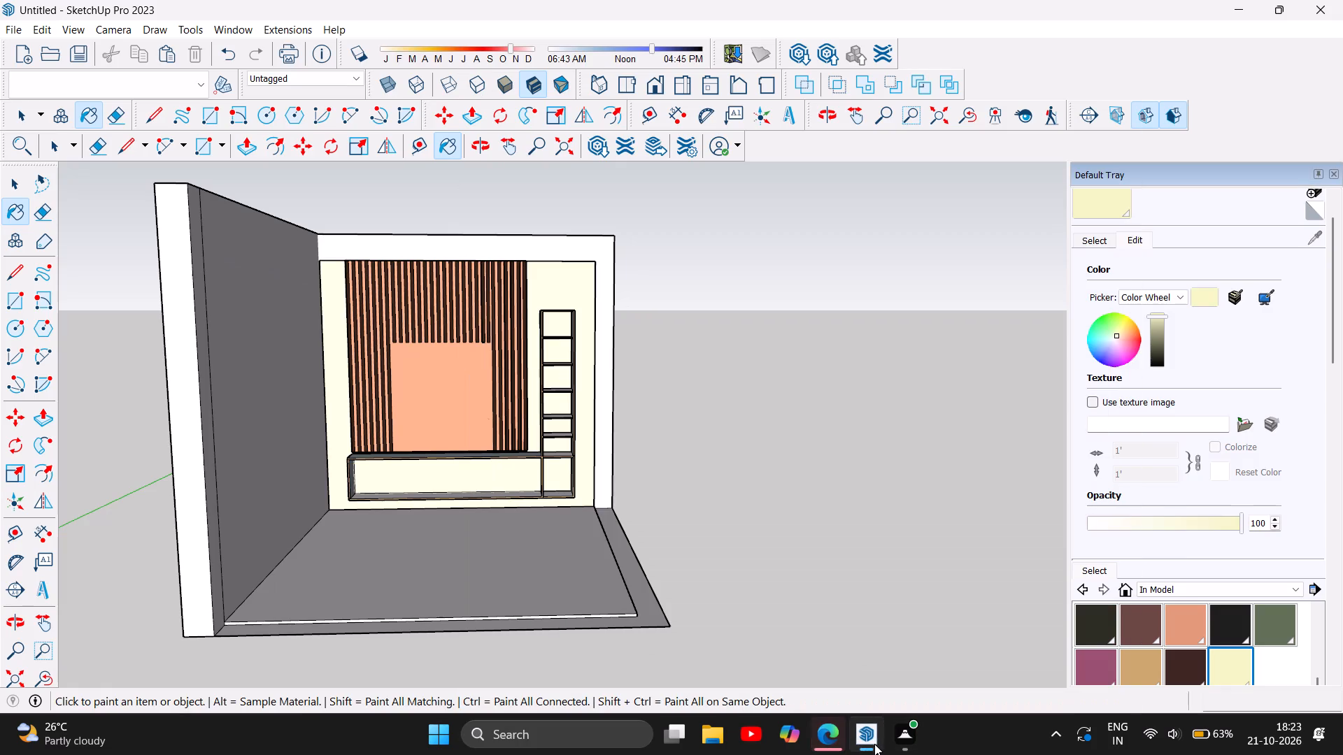
left_click(825, 738)
left_click(674, 279)
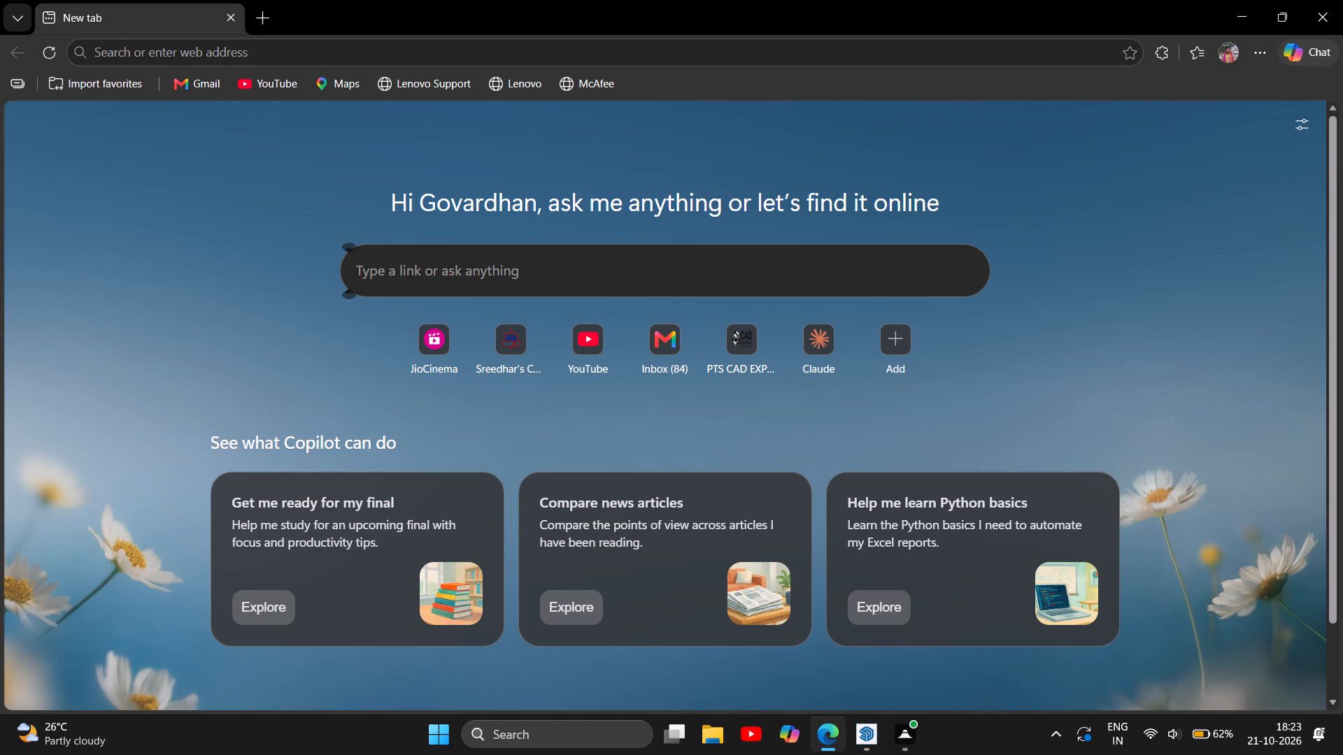
type("3d")
key("space")
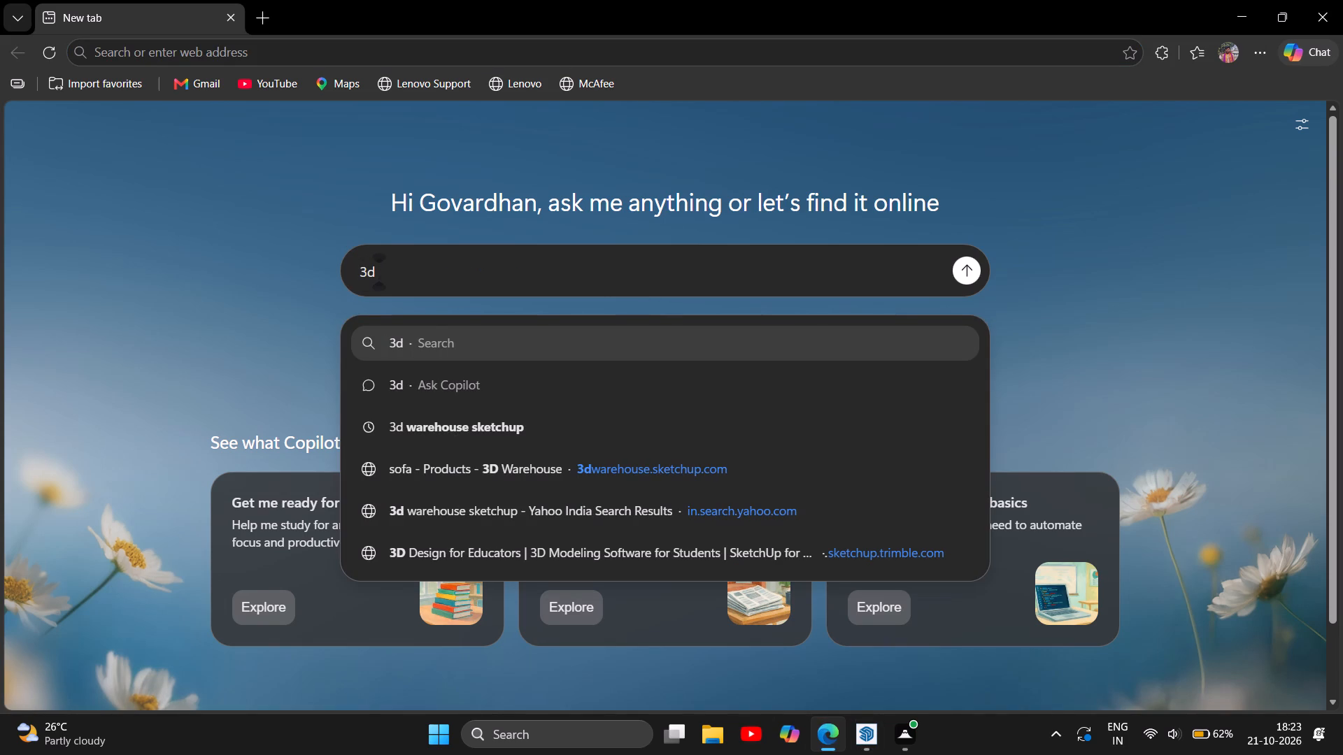
left_click(431, 414)
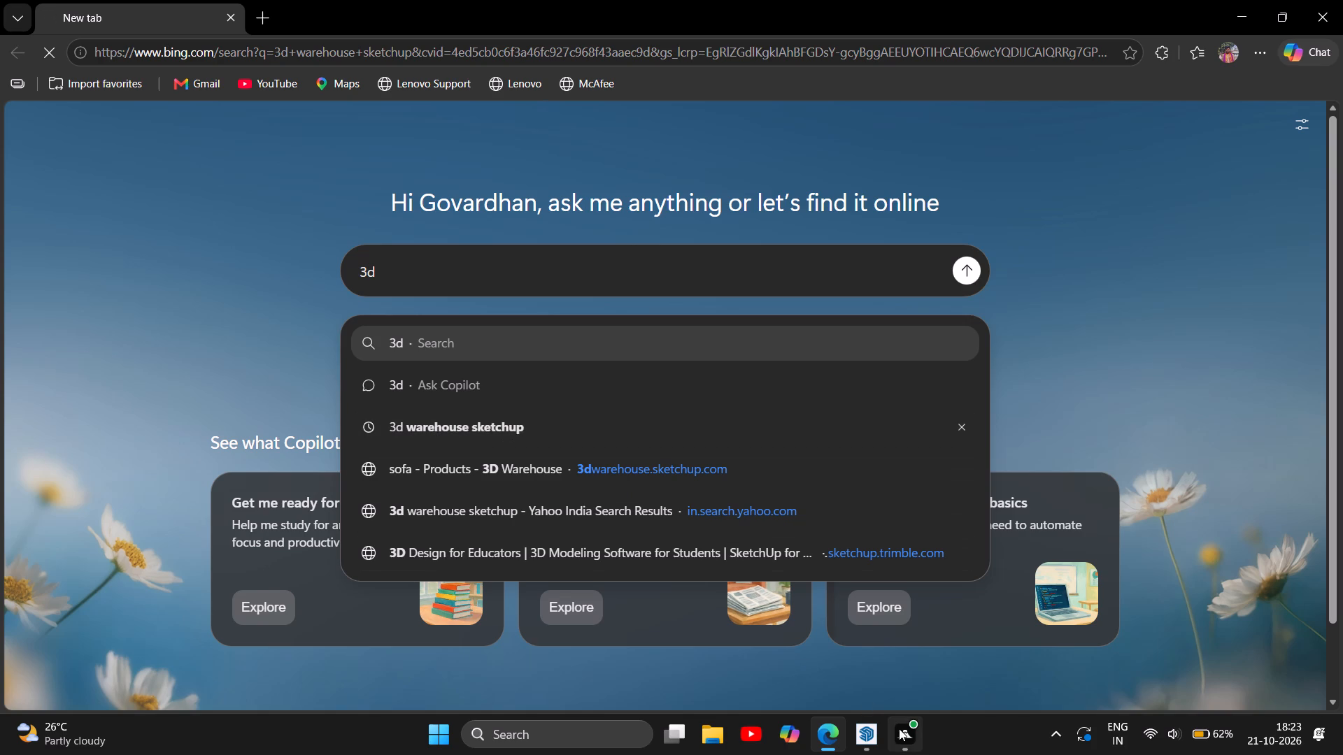
Switch back to SketchUp and examine the frame and open front of the low TV console.
left_click(862, 728)
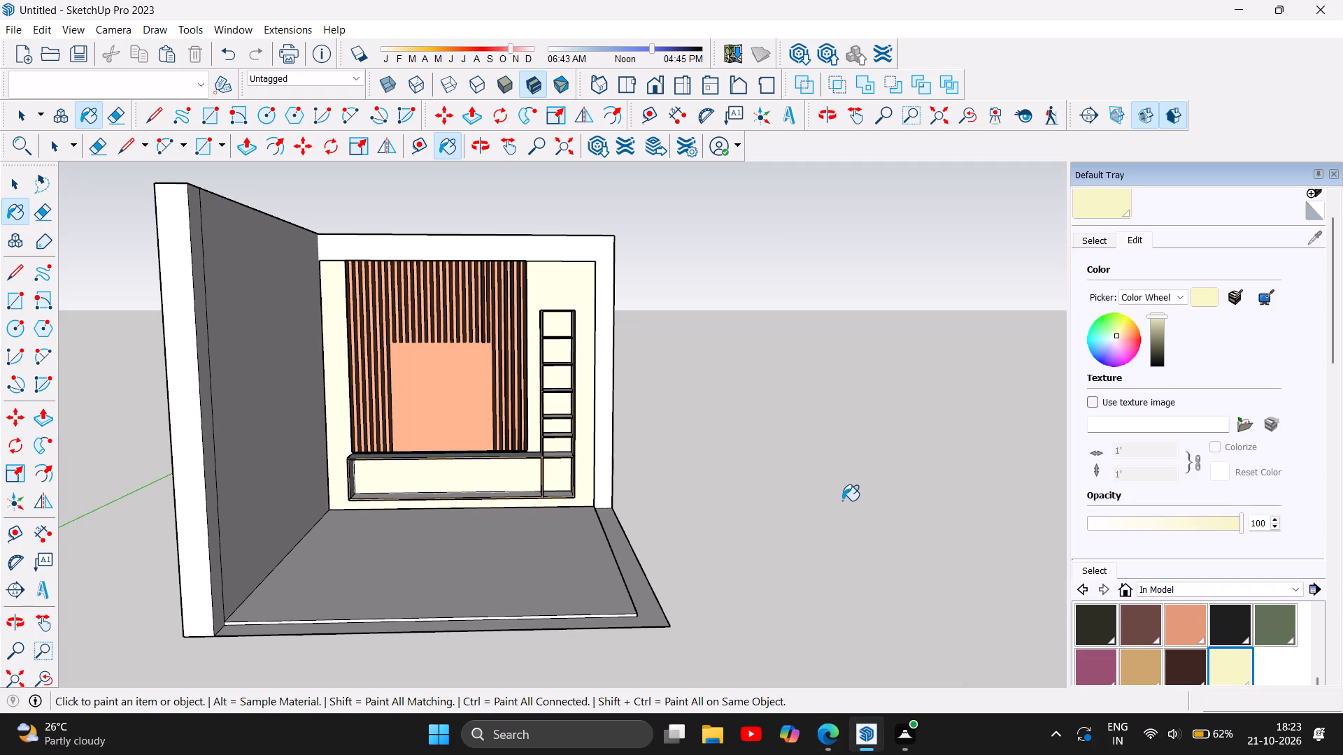
scroll(361, 457, "down", 4)
scroll(502, 380, "down", 4)
scroll(402, 393, "up", 5)
scroll(601, 556, "up", 6)
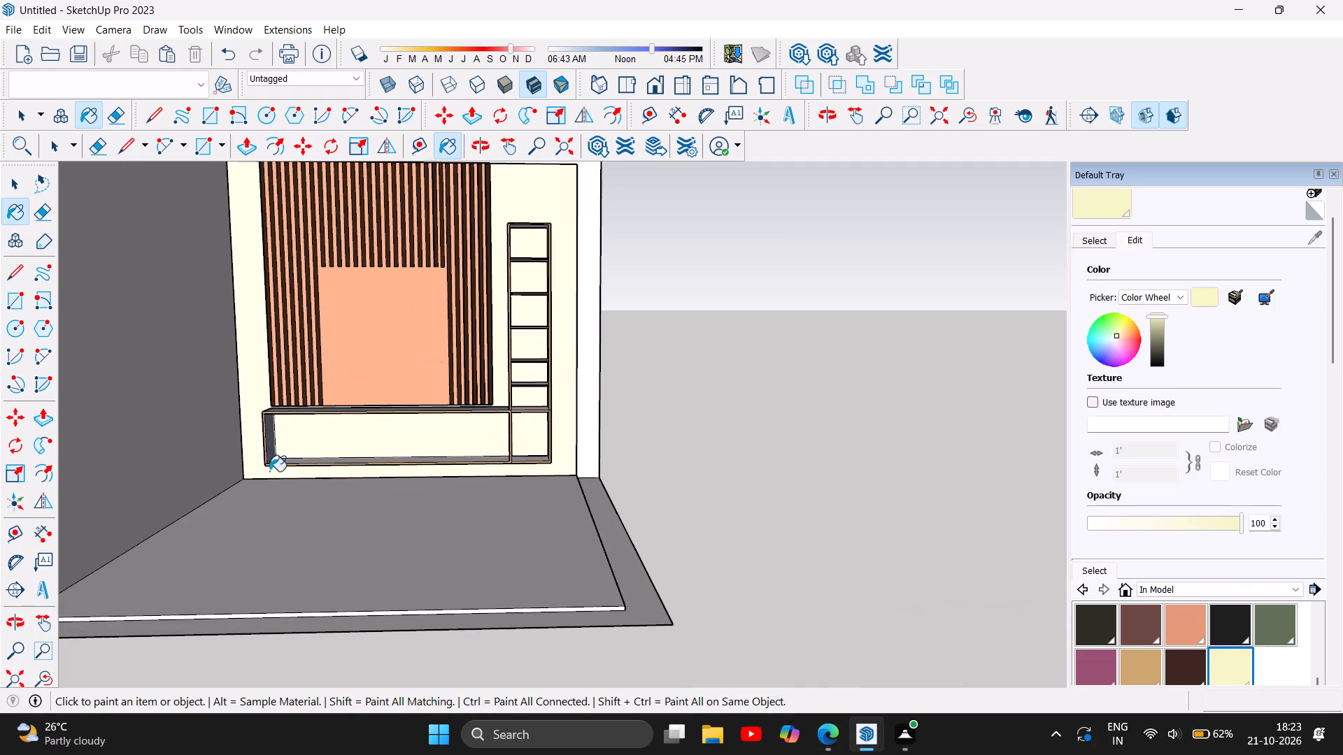
scroll(288, 247, "up", 6)
scroll(632, 603, "down", 7)
scroll(495, 559, "up", 5)
scroll(410, 637, "up", 9)
scroll(246, 510, "down", 4)
scroll(344, 576, "up", 4)
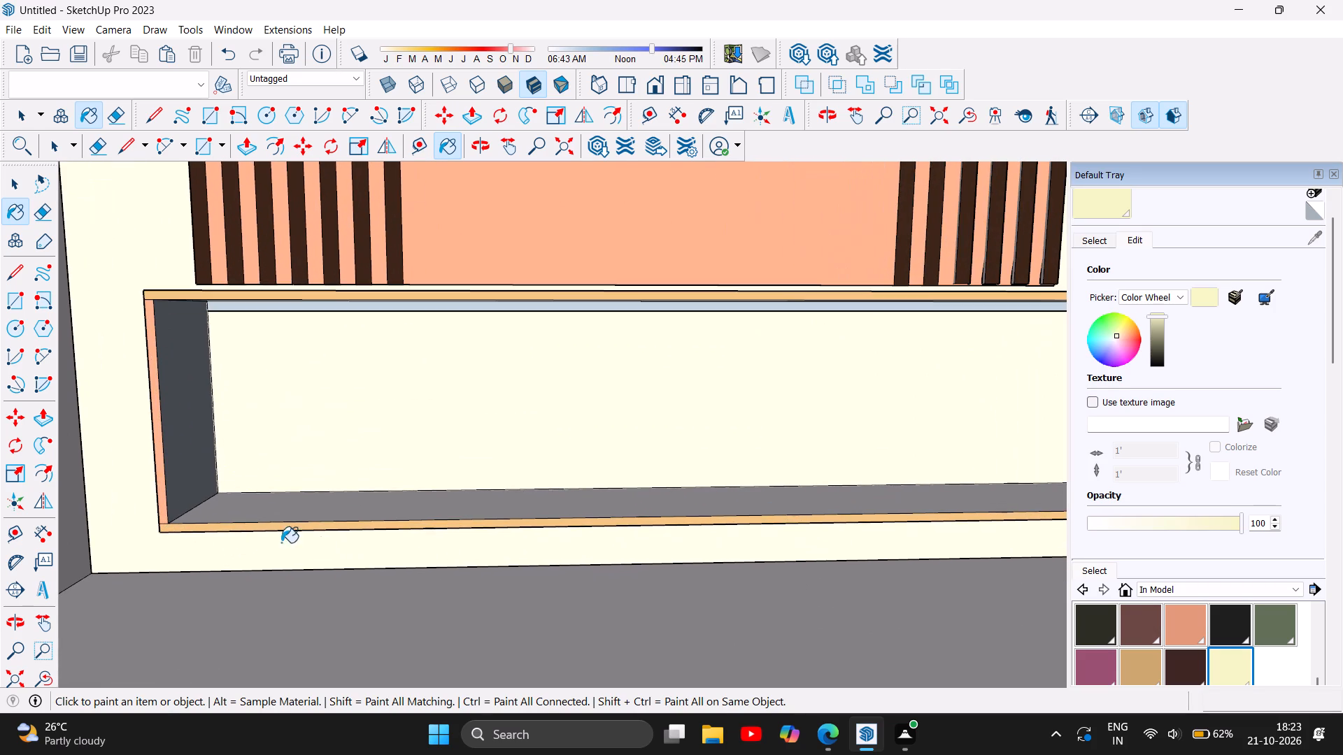
scroll(198, 418, "up", 2)
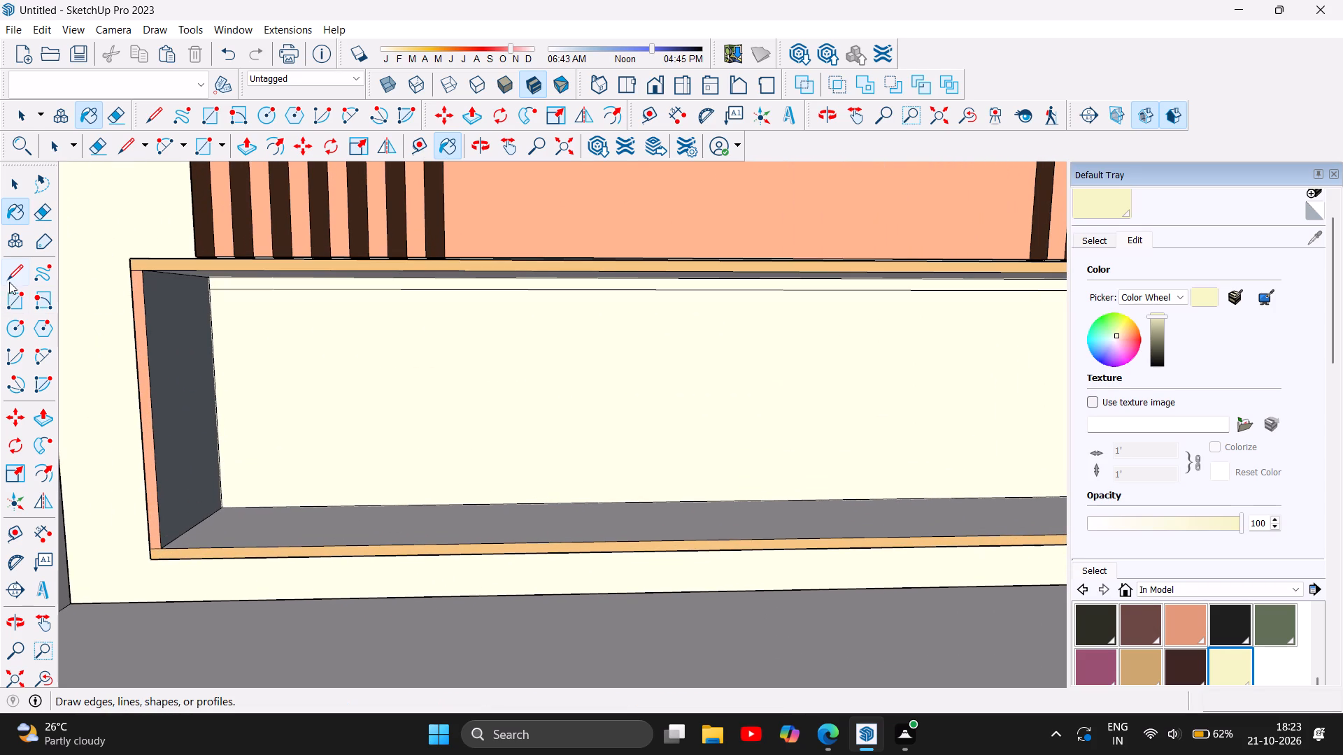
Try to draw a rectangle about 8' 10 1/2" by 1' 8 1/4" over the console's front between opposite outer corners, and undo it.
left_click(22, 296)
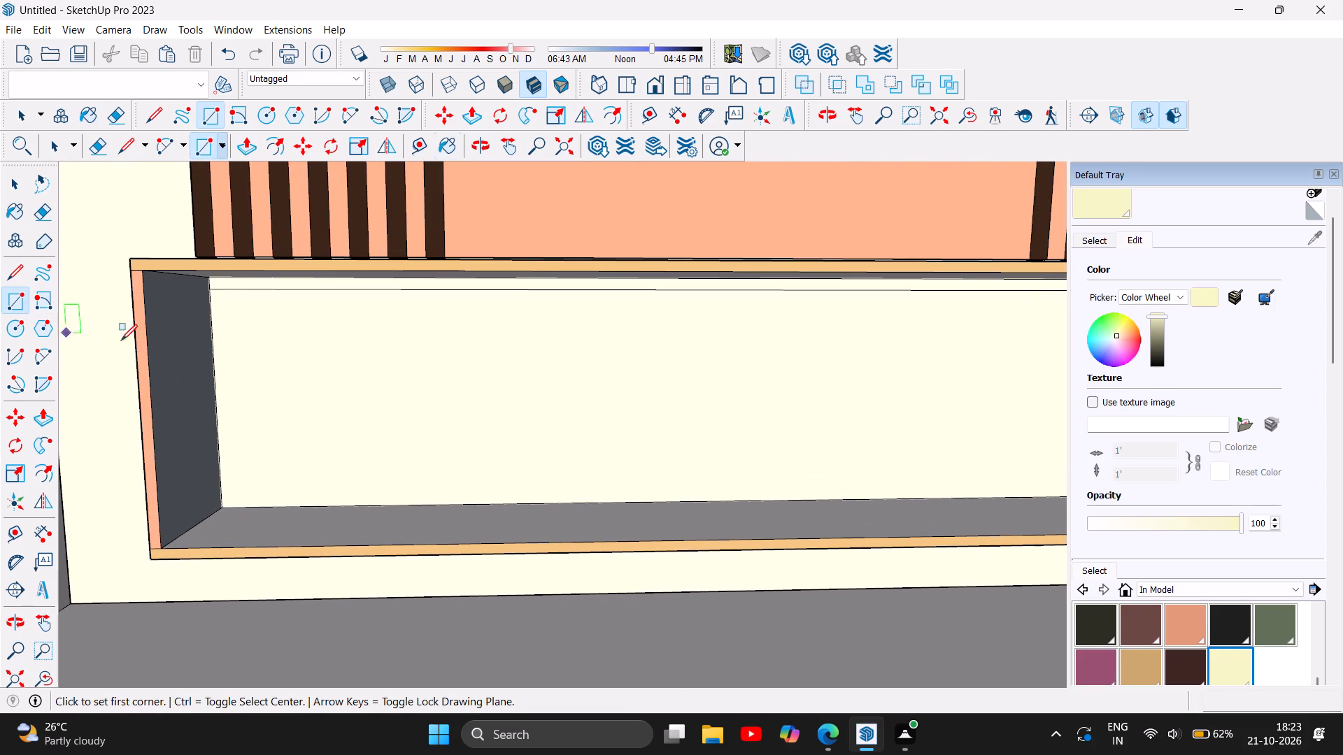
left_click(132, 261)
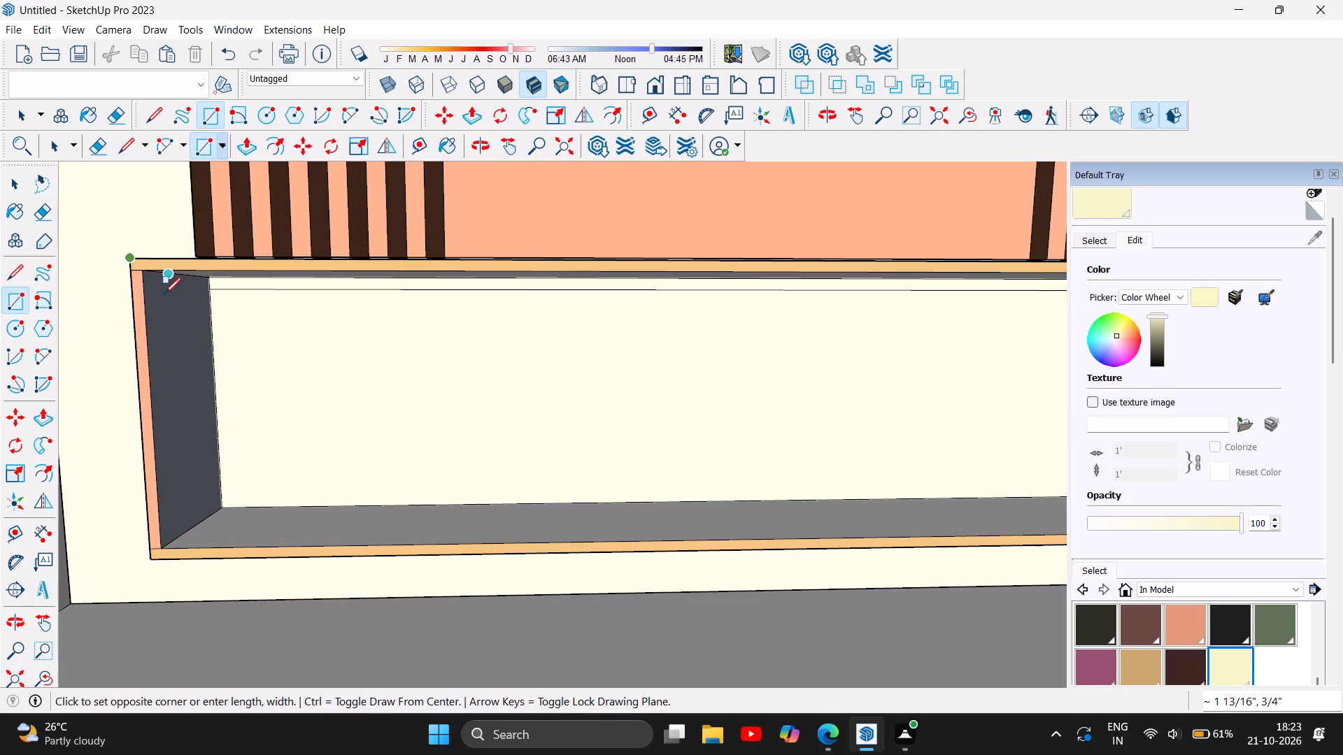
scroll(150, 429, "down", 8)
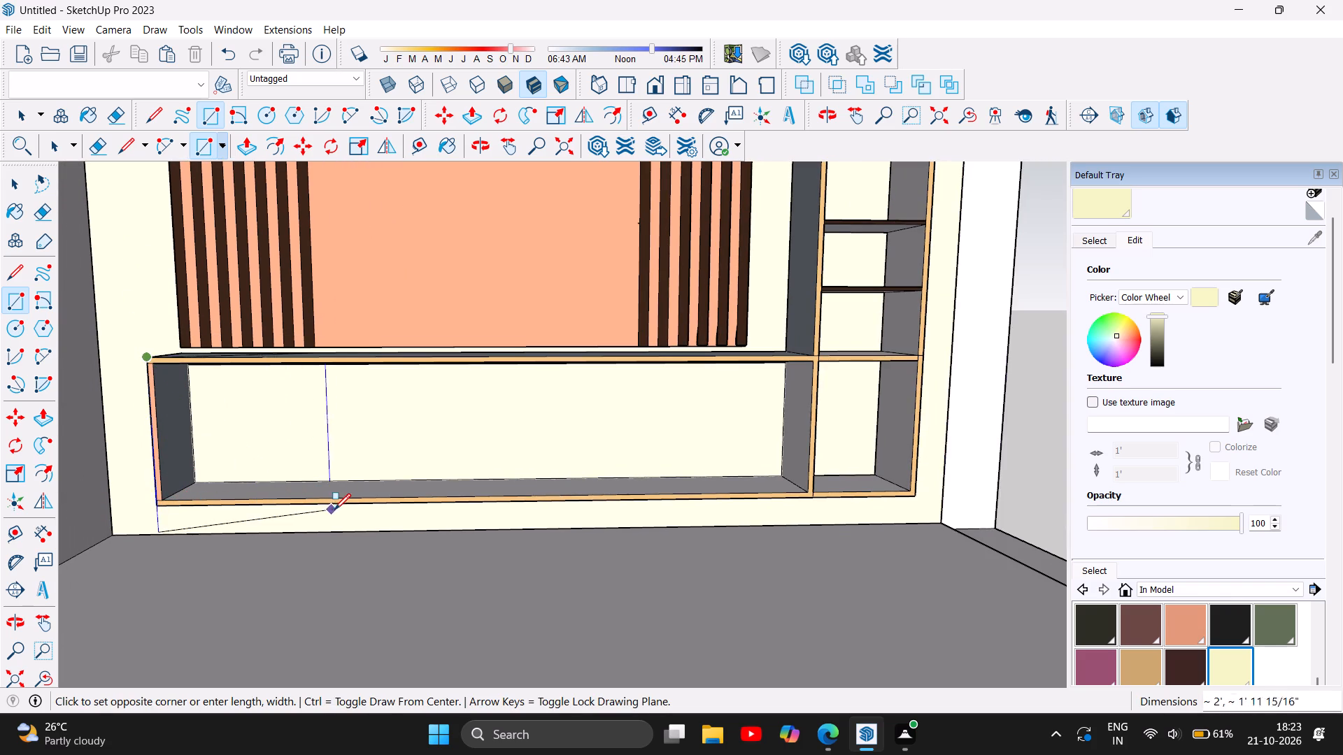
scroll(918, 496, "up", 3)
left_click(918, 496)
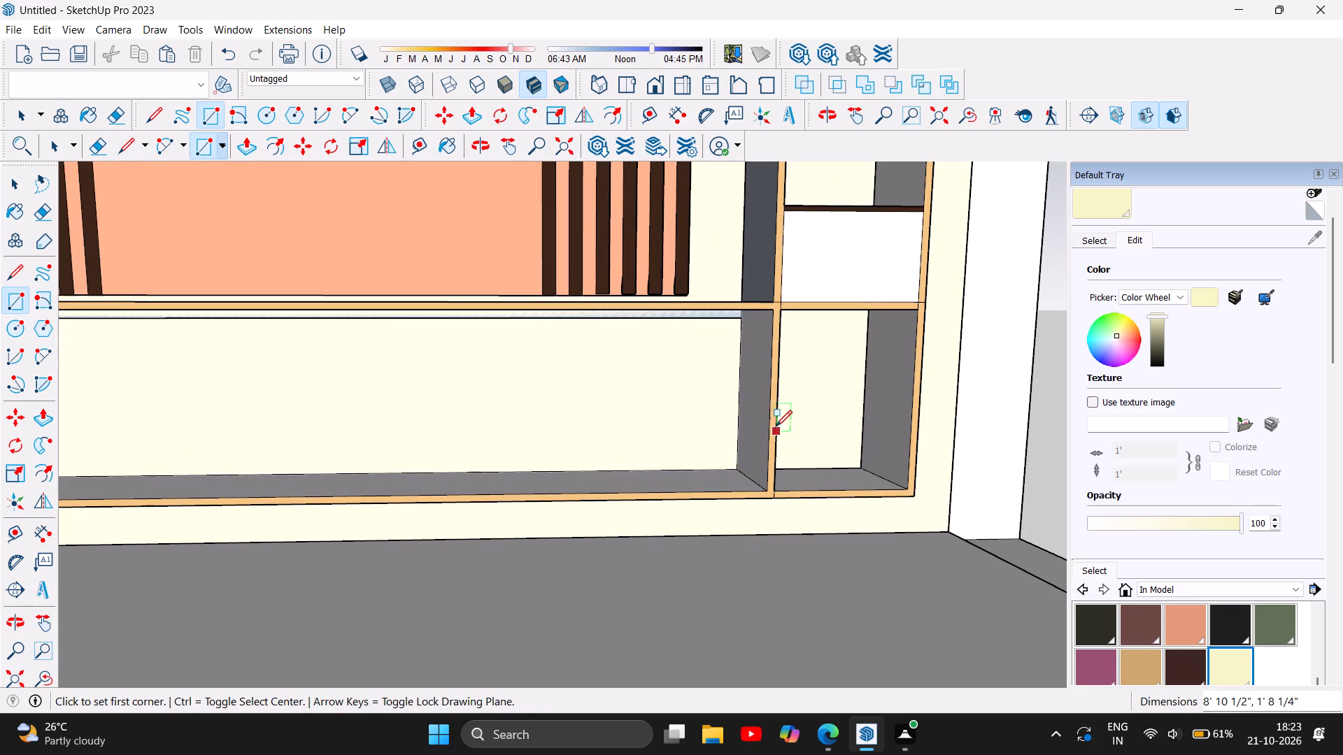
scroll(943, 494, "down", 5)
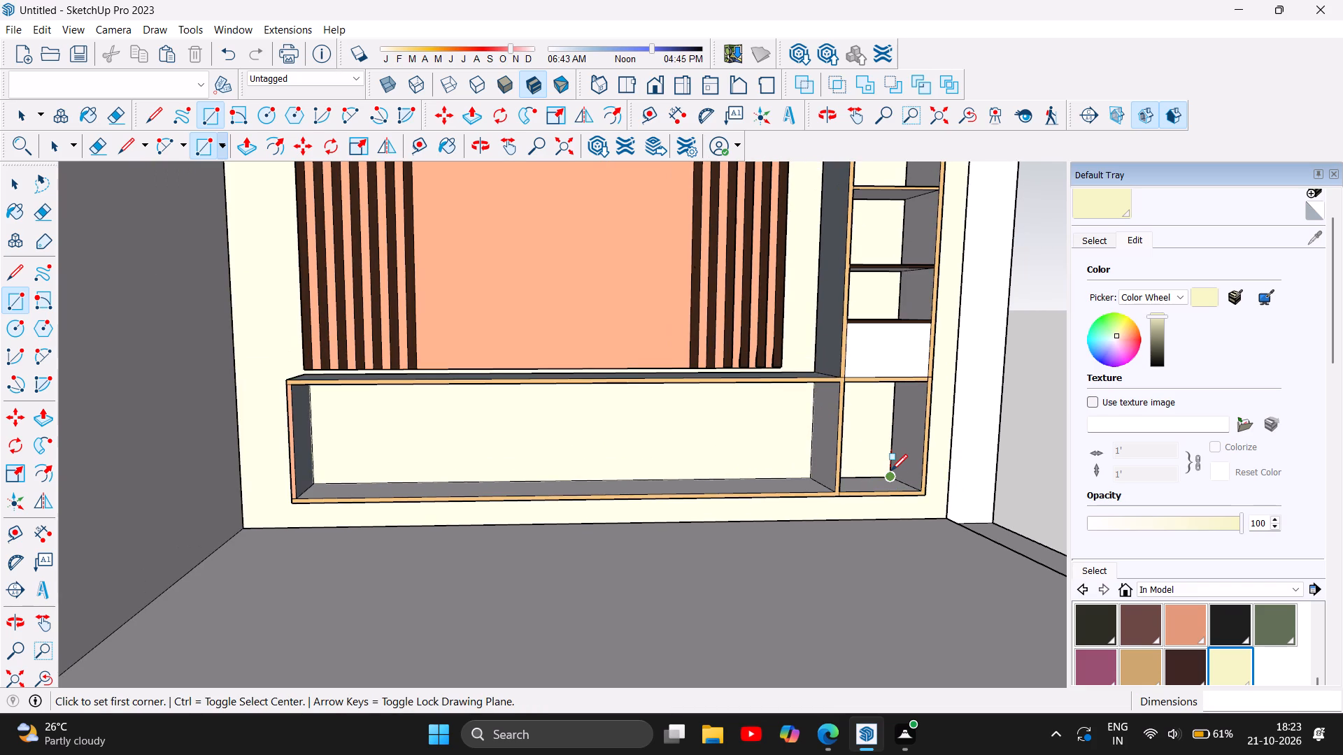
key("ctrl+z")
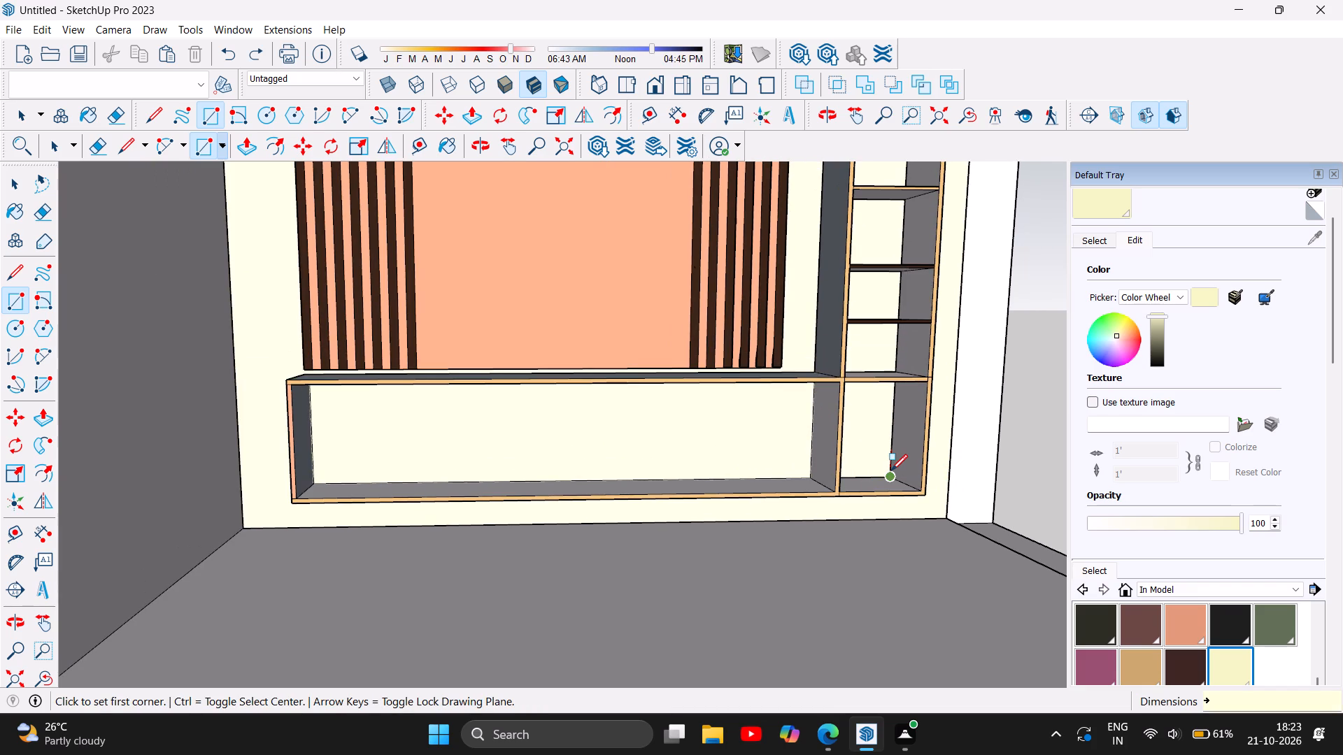
Draw a rectangle about 8' 10 1/2" by 1' 8 1/4" over the whole console front, from upper outer corner to the opposite lower one.
left_click(17, 300)
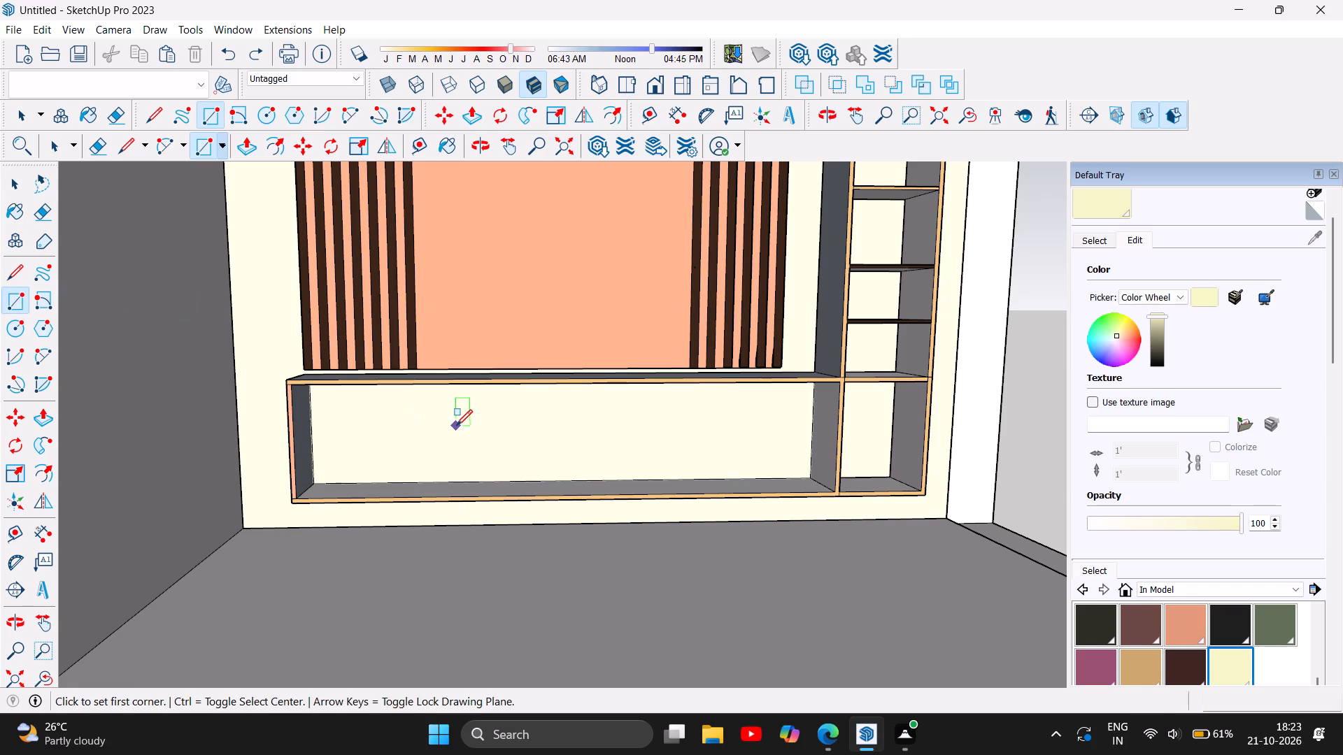
scroll(350, 418, "up", 6)
scroll(251, 371, "up", 6)
scroll(172, 299, "up", 1)
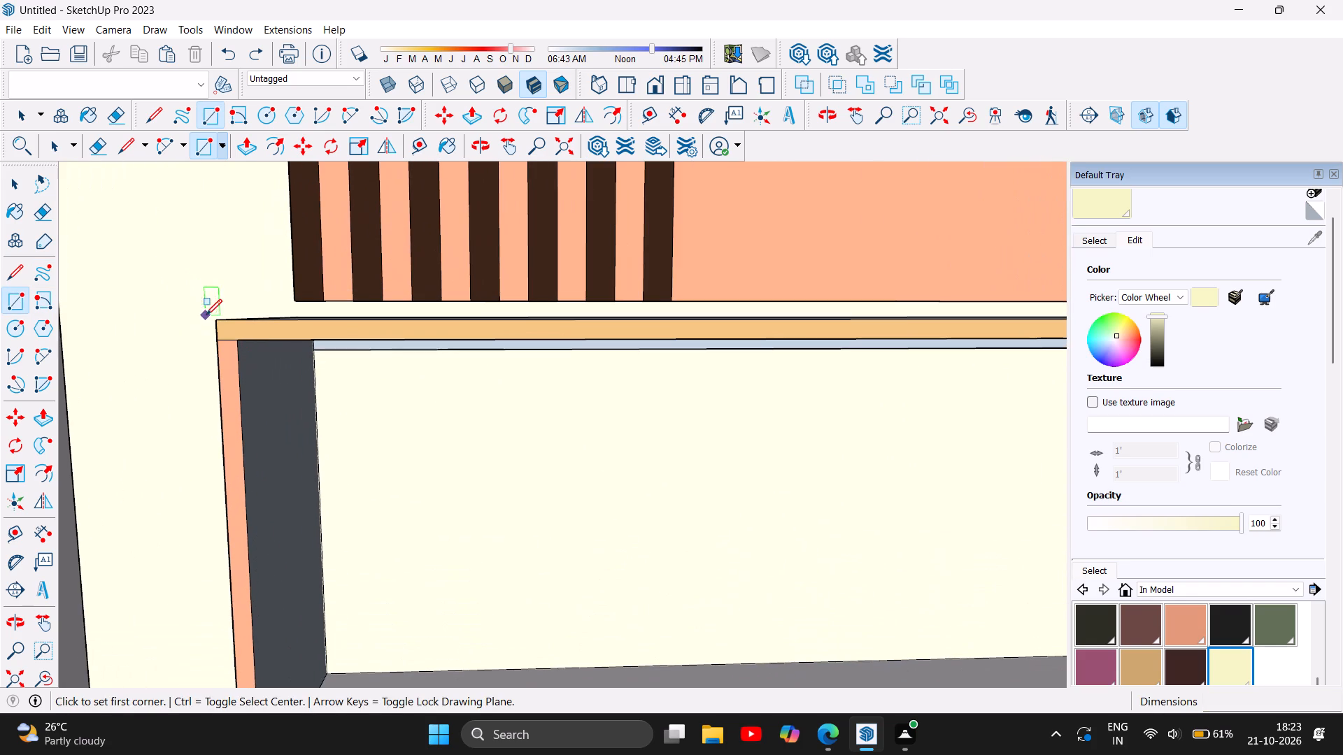
left_click(216, 321)
scroll(243, 428, "down", 3)
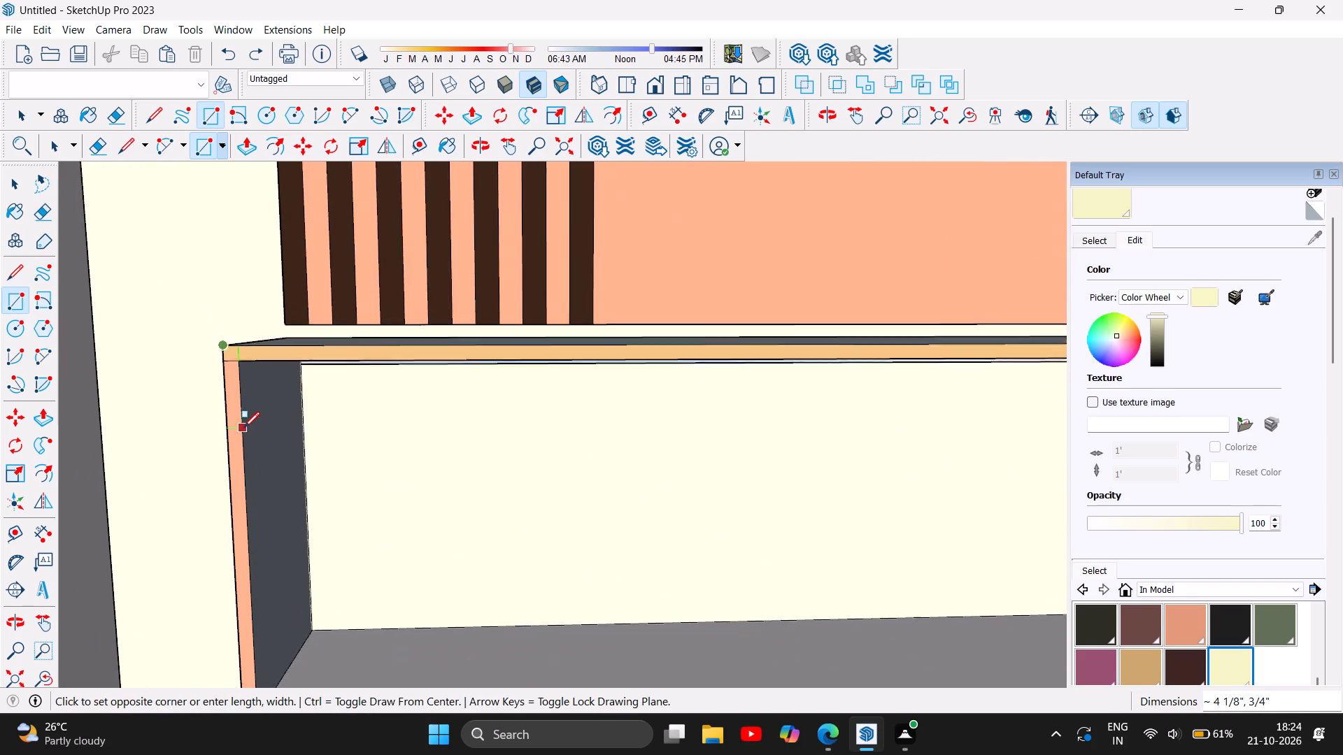
scroll(243, 428, "down", 3)
scroll(310, 512, "down", 6)
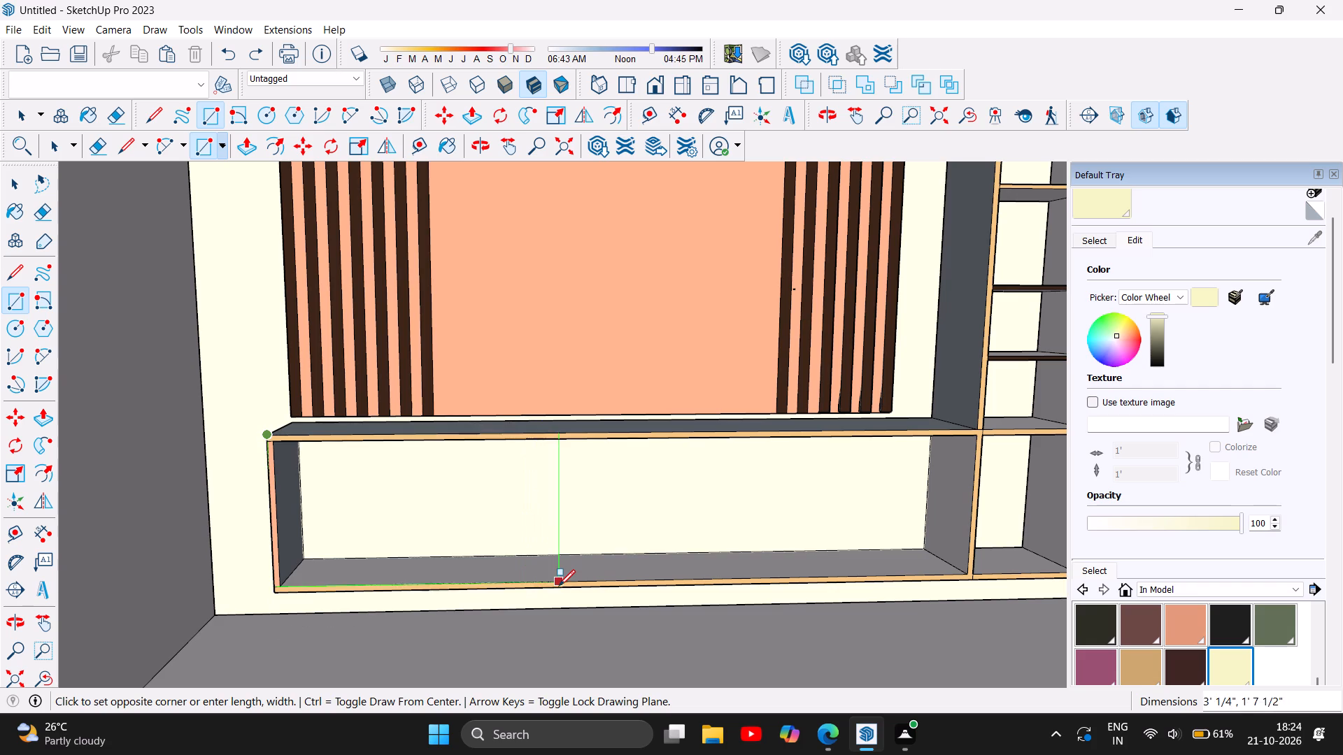
scroll(563, 587, "up", 2)
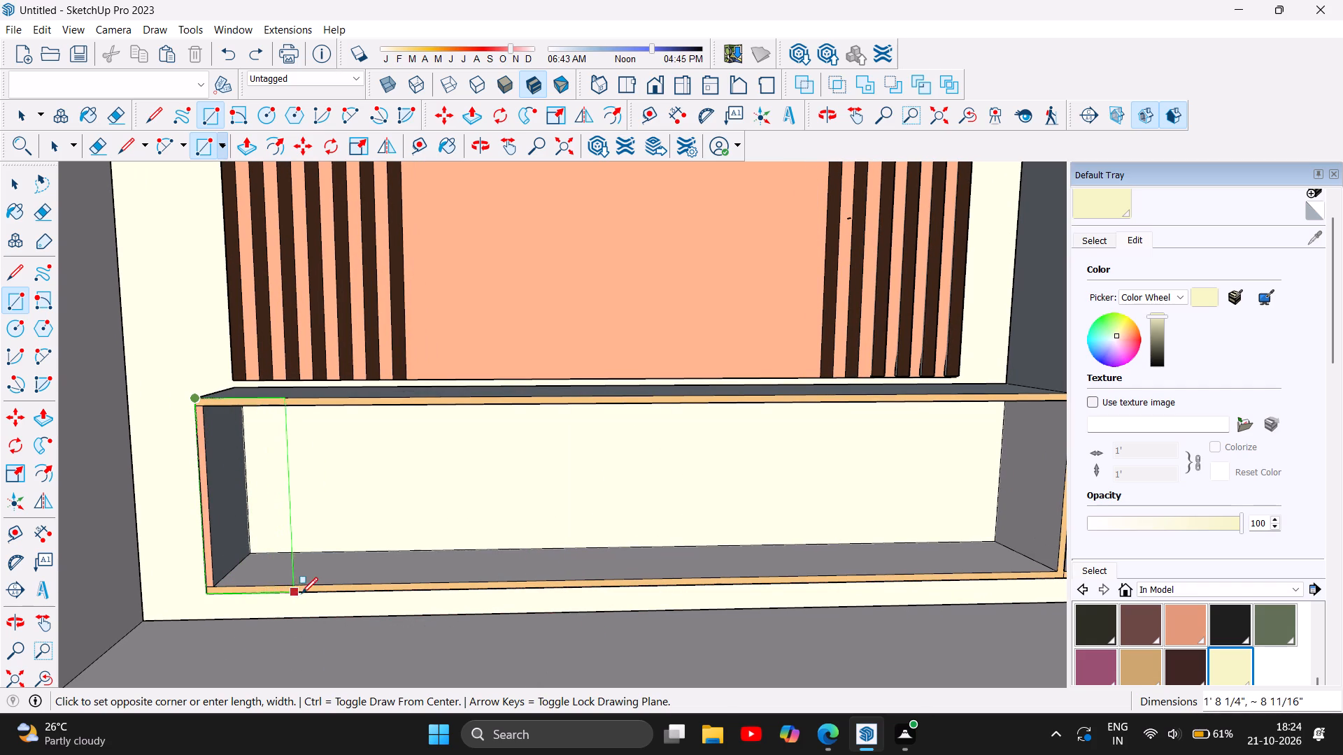
scroll(323, 590, "down", 3)
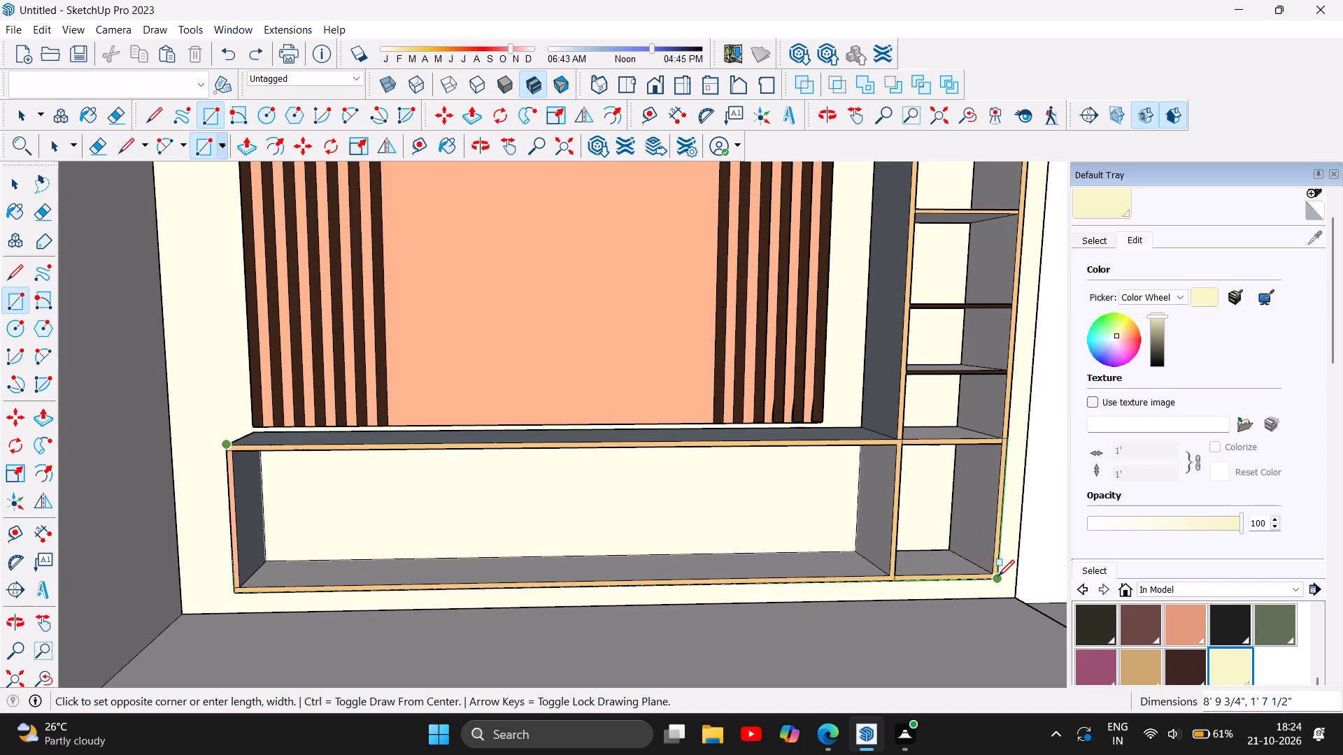
scroll(1002, 580, "up", 4)
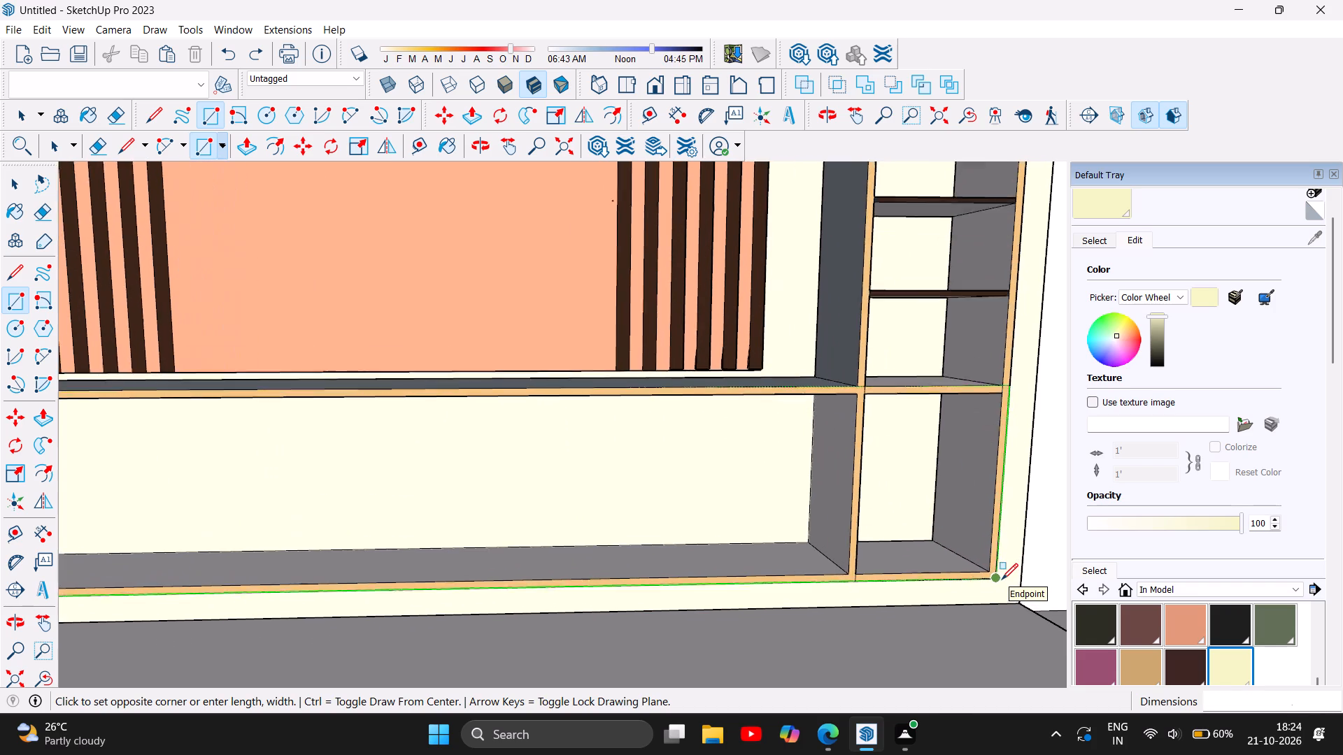
scroll(994, 581, "up", 5)
left_click(997, 580)
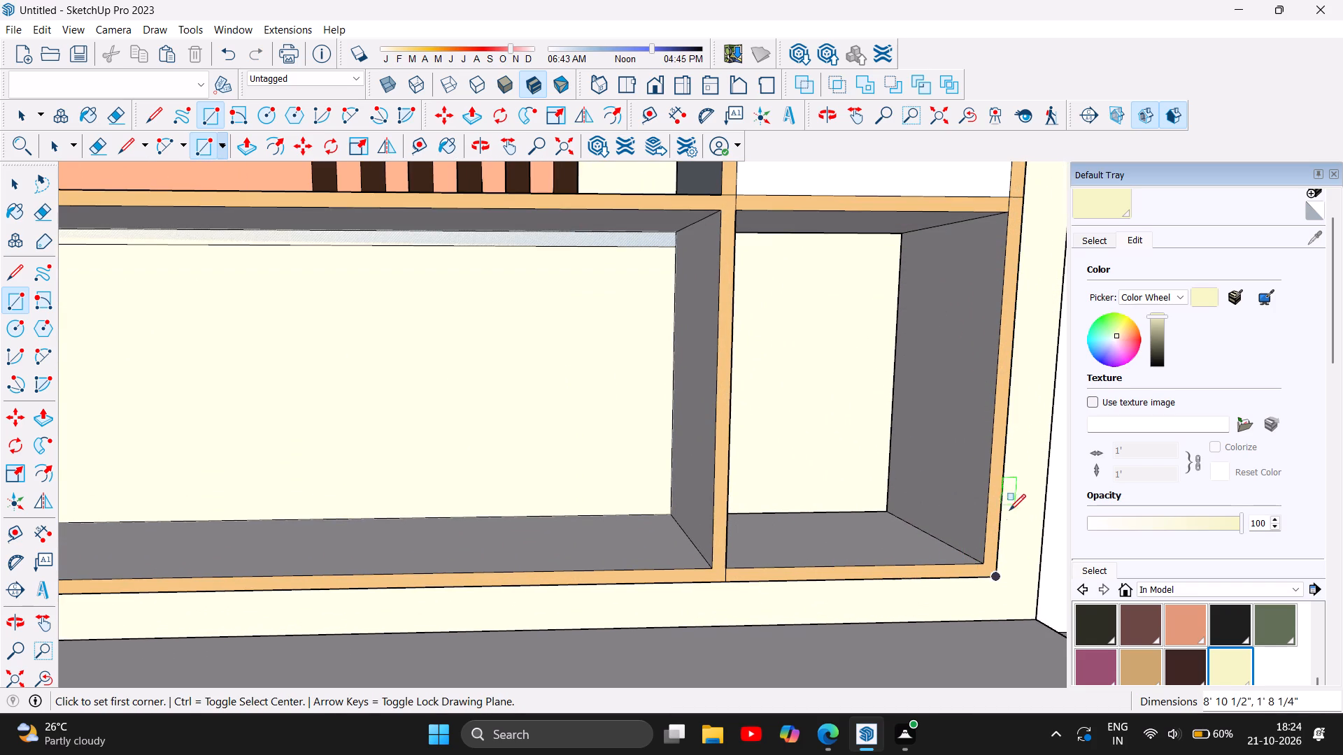
Close the top compartment of the tall shelf unit with a rectangular front face about 1' 2 1/4" wide and 1' high.
scroll(970, 552, "down", 11)
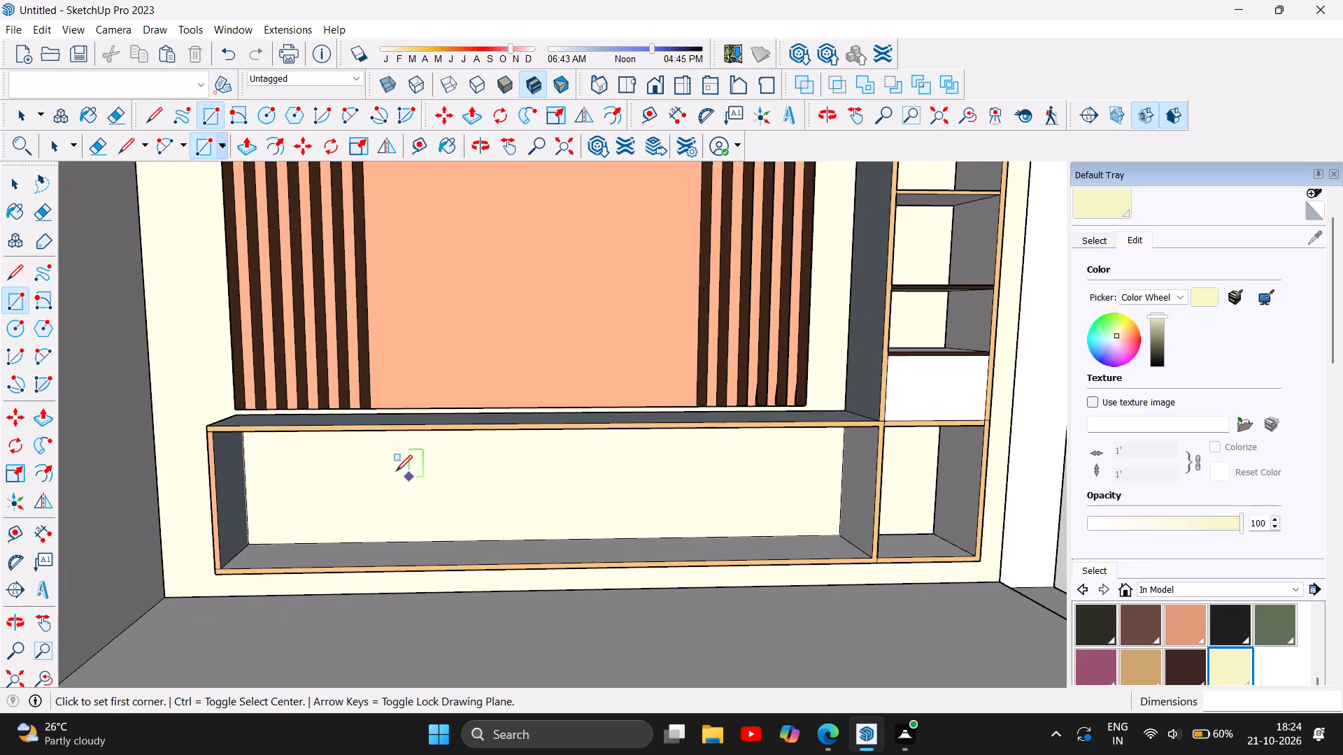
scroll(390, 470, "down", 11)
scroll(652, 255, "up", 7)
scroll(486, 296, "down", 4)
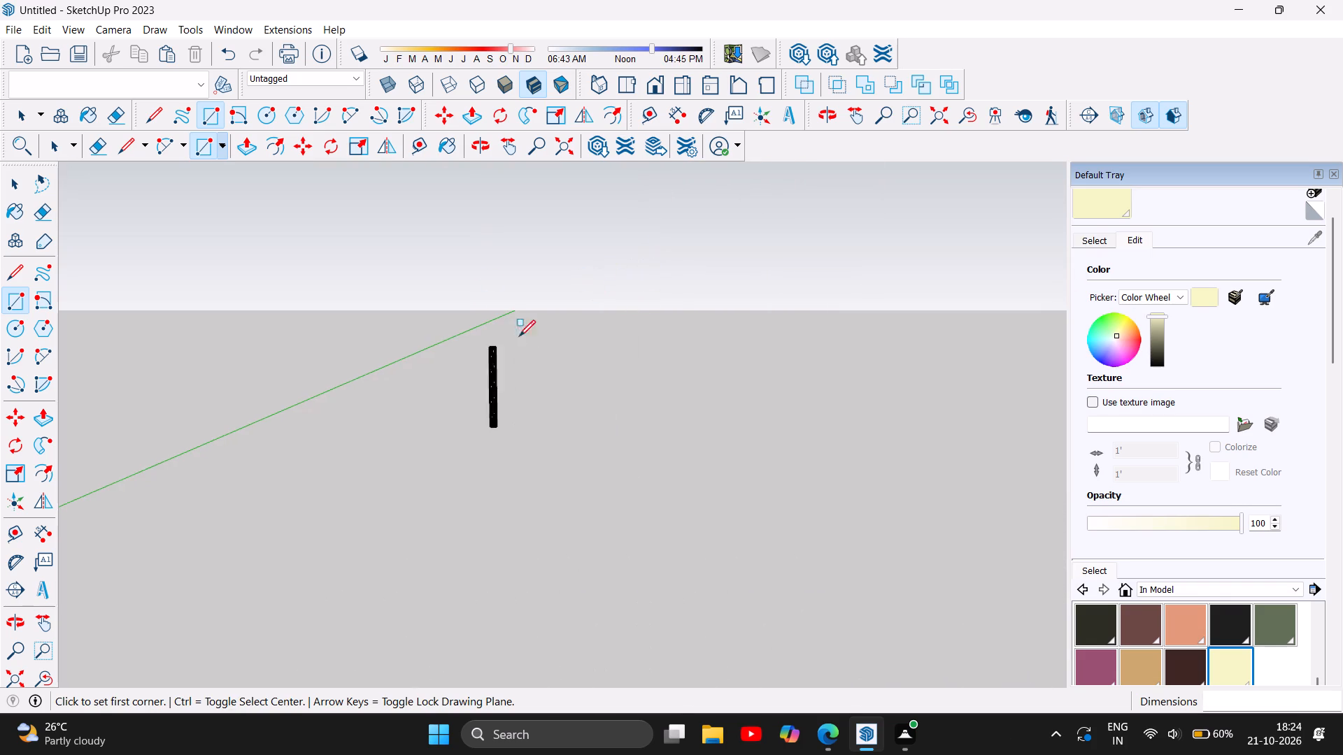
scroll(519, 336, "down", 10)
scroll(469, 384, "up", 14)
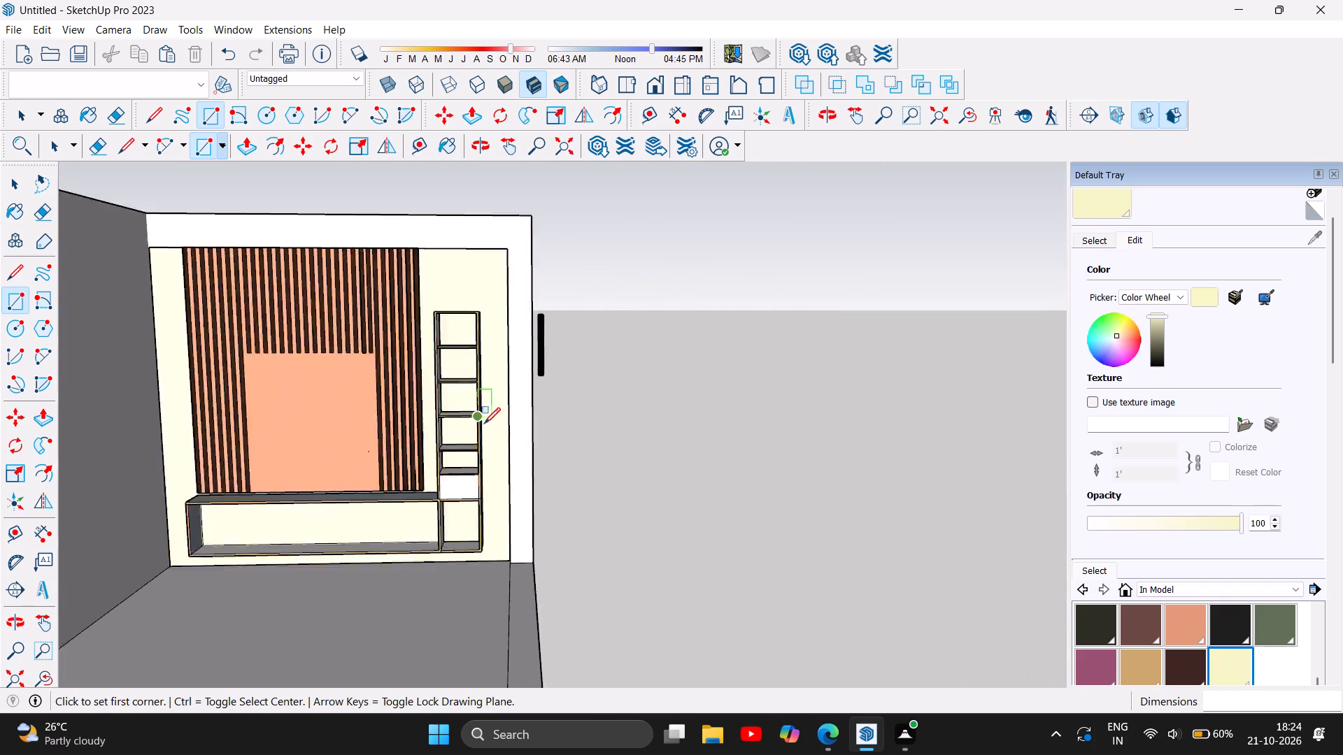
scroll(455, 256, "up", 6)
scroll(398, 331, "up", 6)
scroll(383, 276, "up", 3)
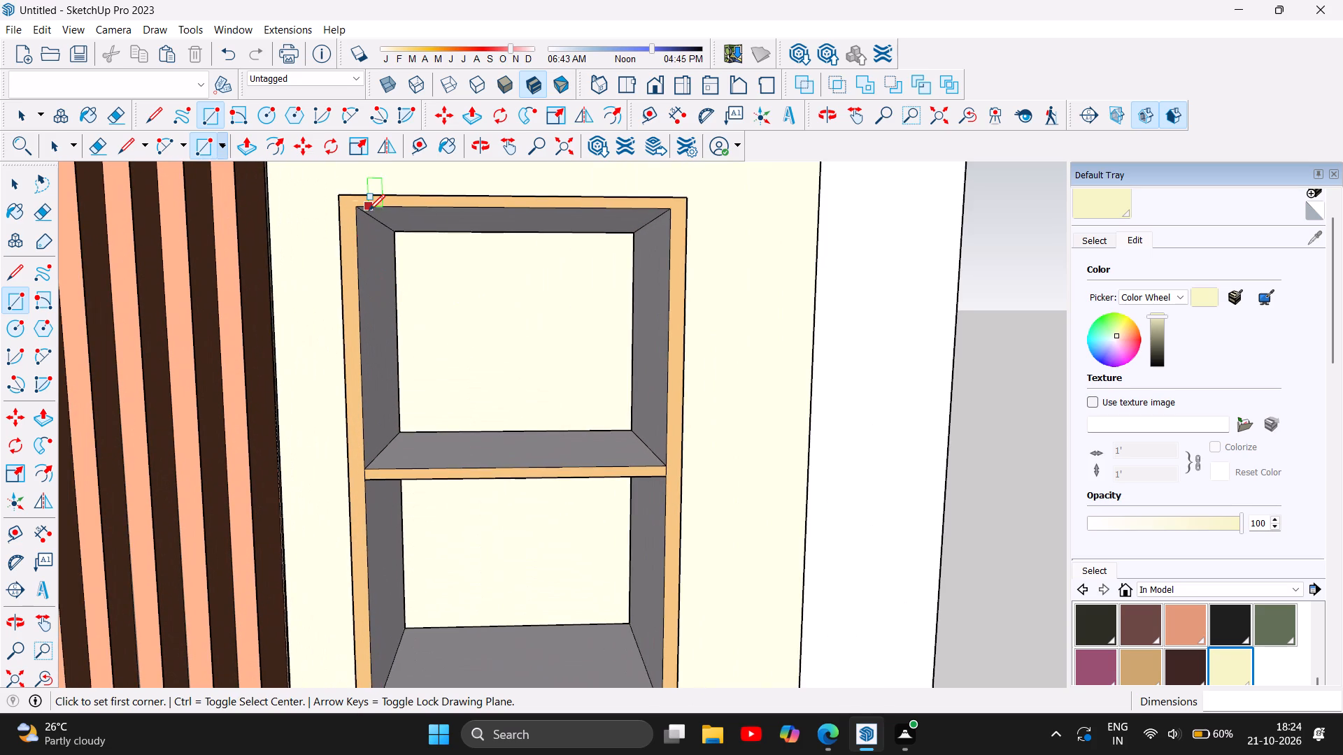
left_click(360, 210)
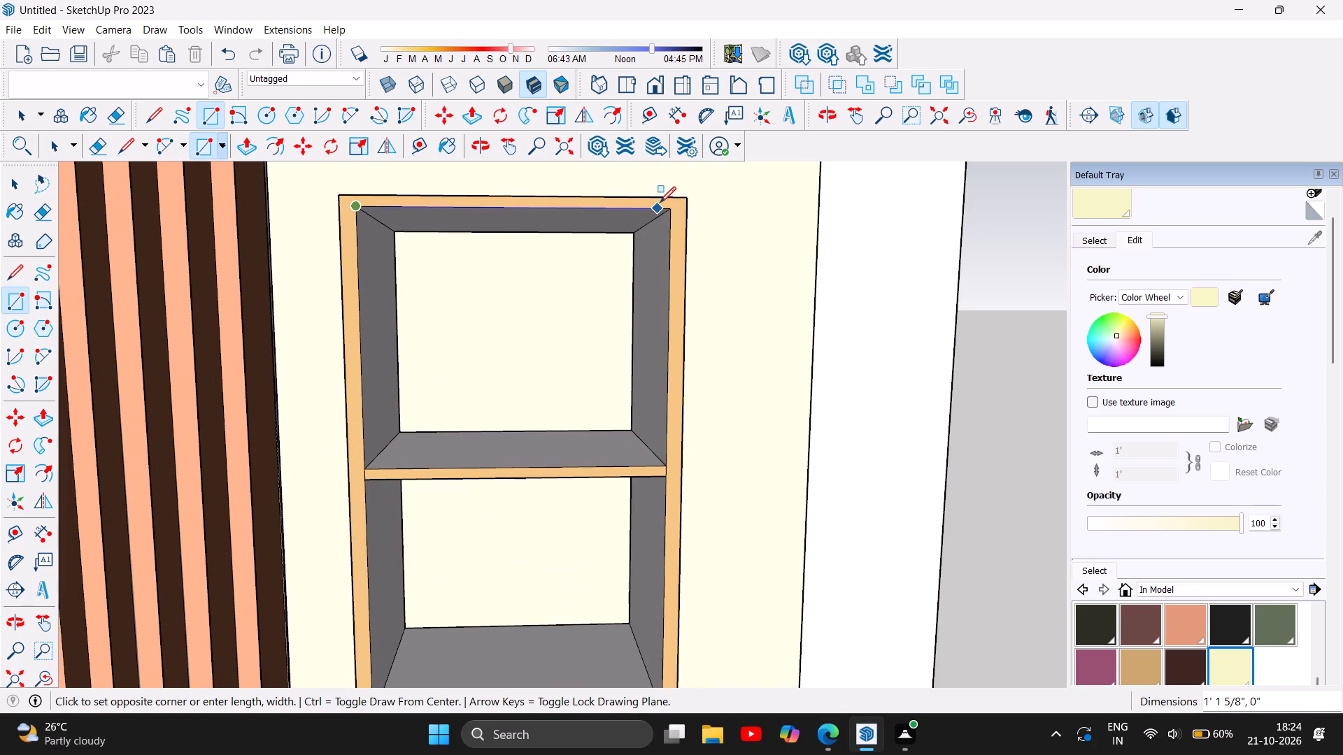
double_click(669, 206)
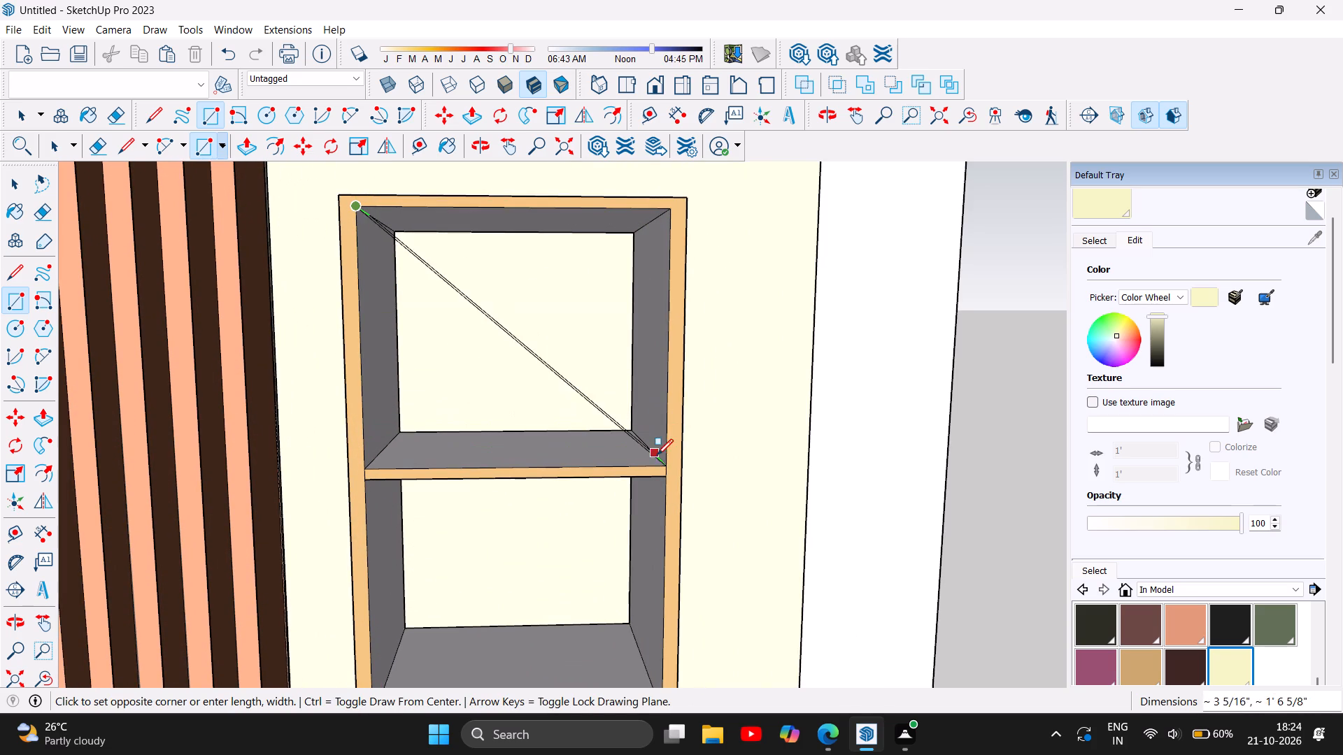
double_click(667, 468)
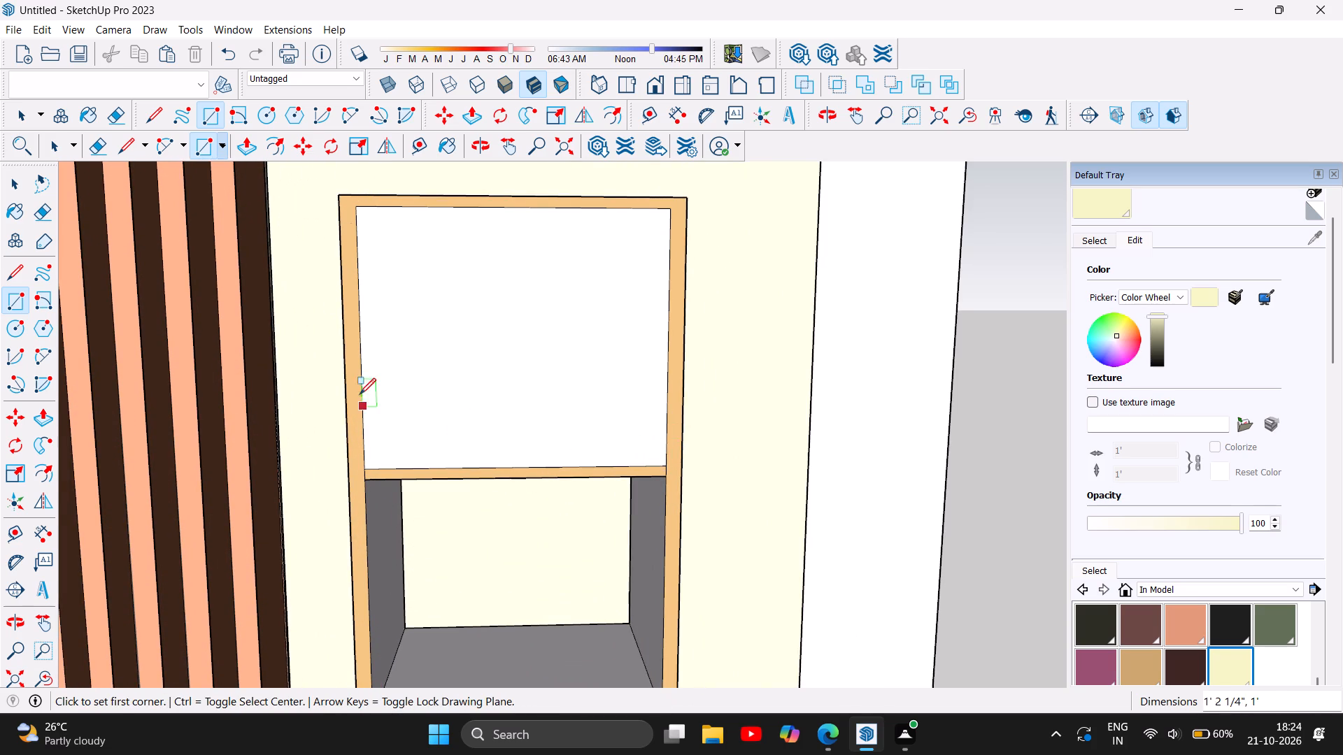
Close the second and third compartments from the top of the shelf unit with rectangular faces about 1' 2 1/4" by 1'.
scroll(356, 217, "down", 4)
left_click(365, 406)
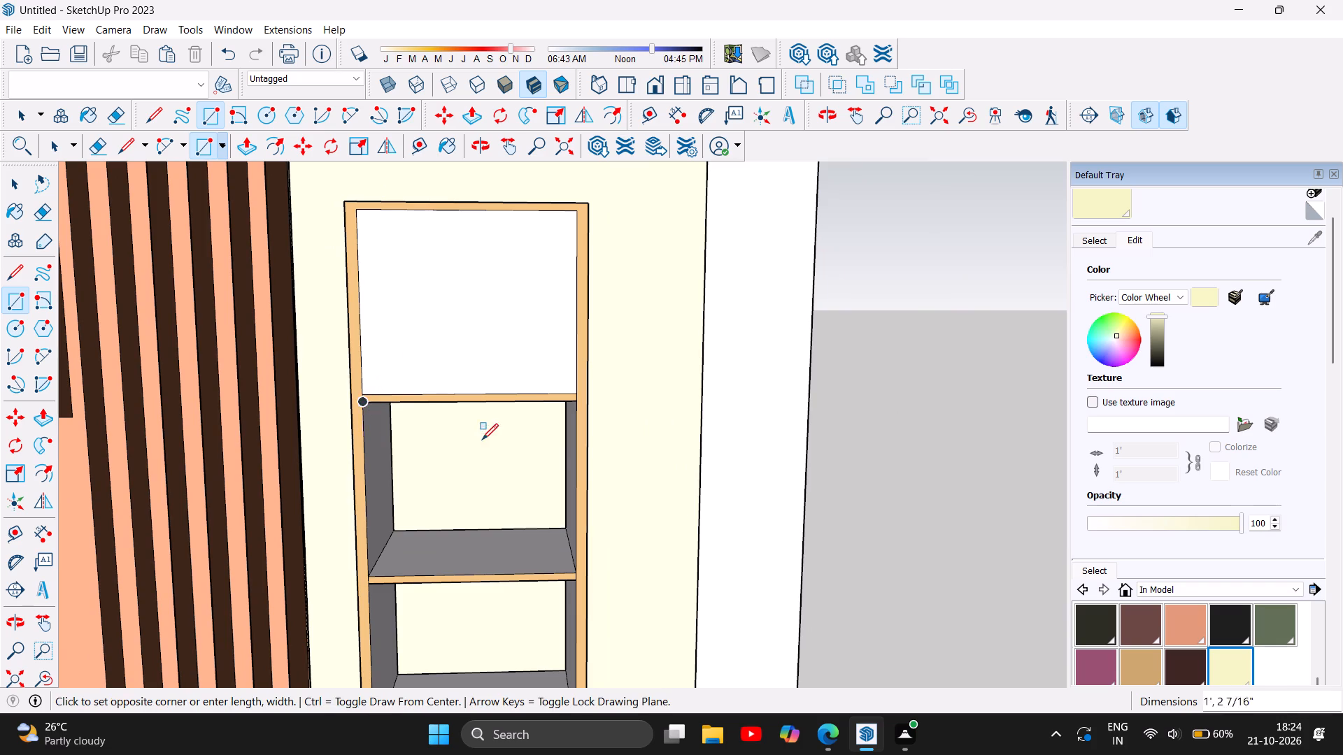
left_click(578, 570)
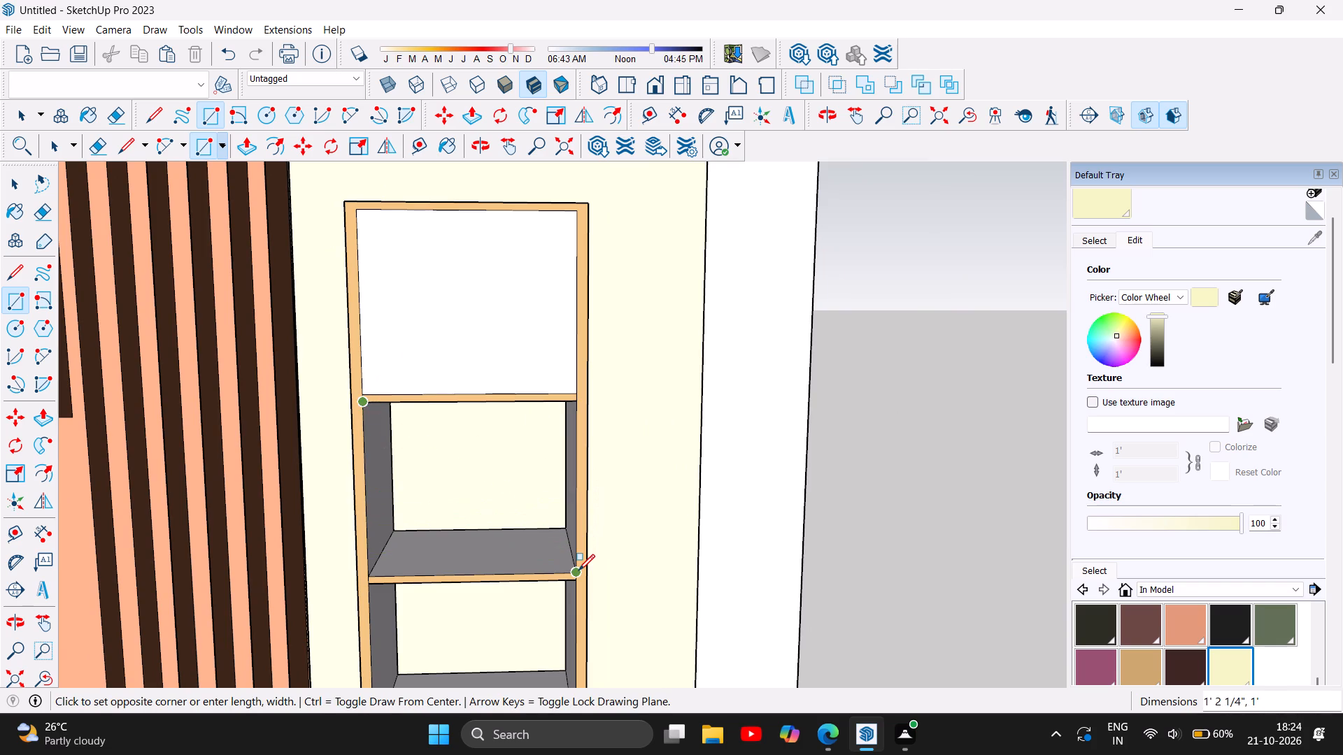
scroll(524, 271, "down", 11)
scroll(520, 474, "up", 6)
scroll(498, 371, "up", 6)
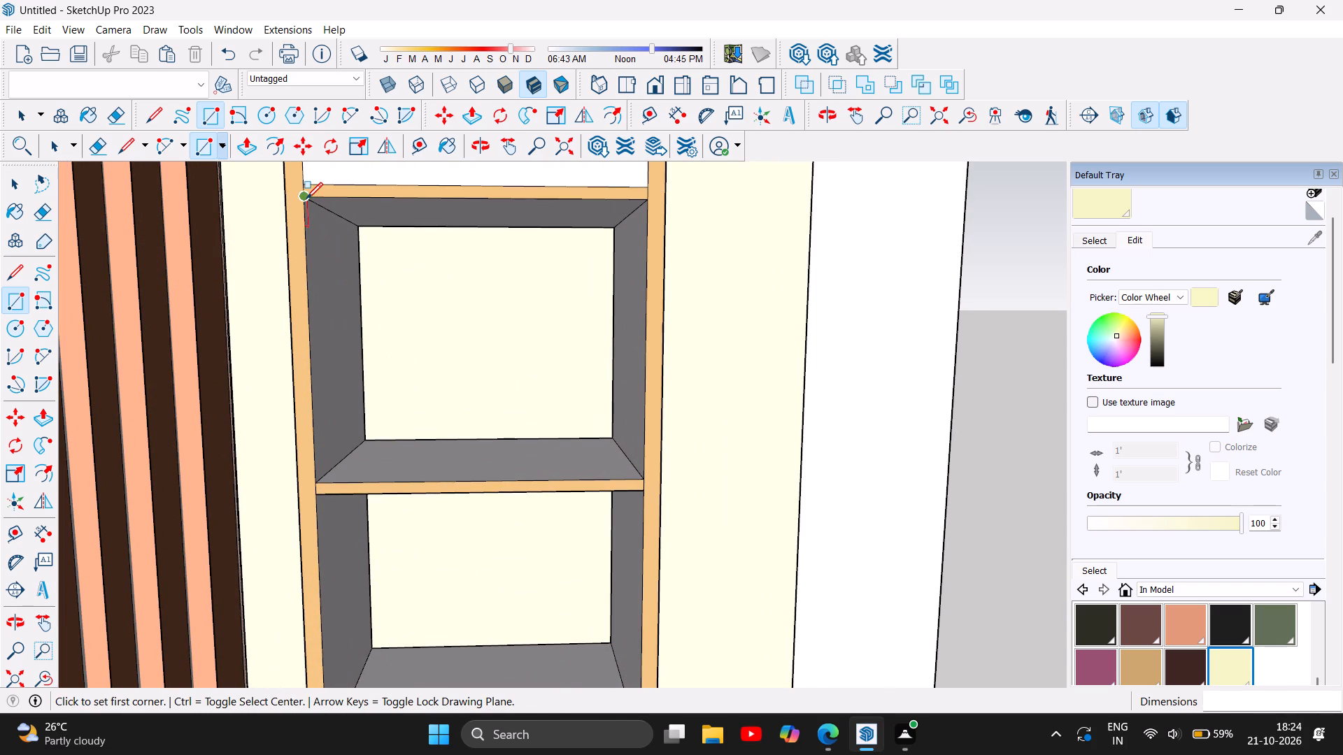
left_click(306, 199)
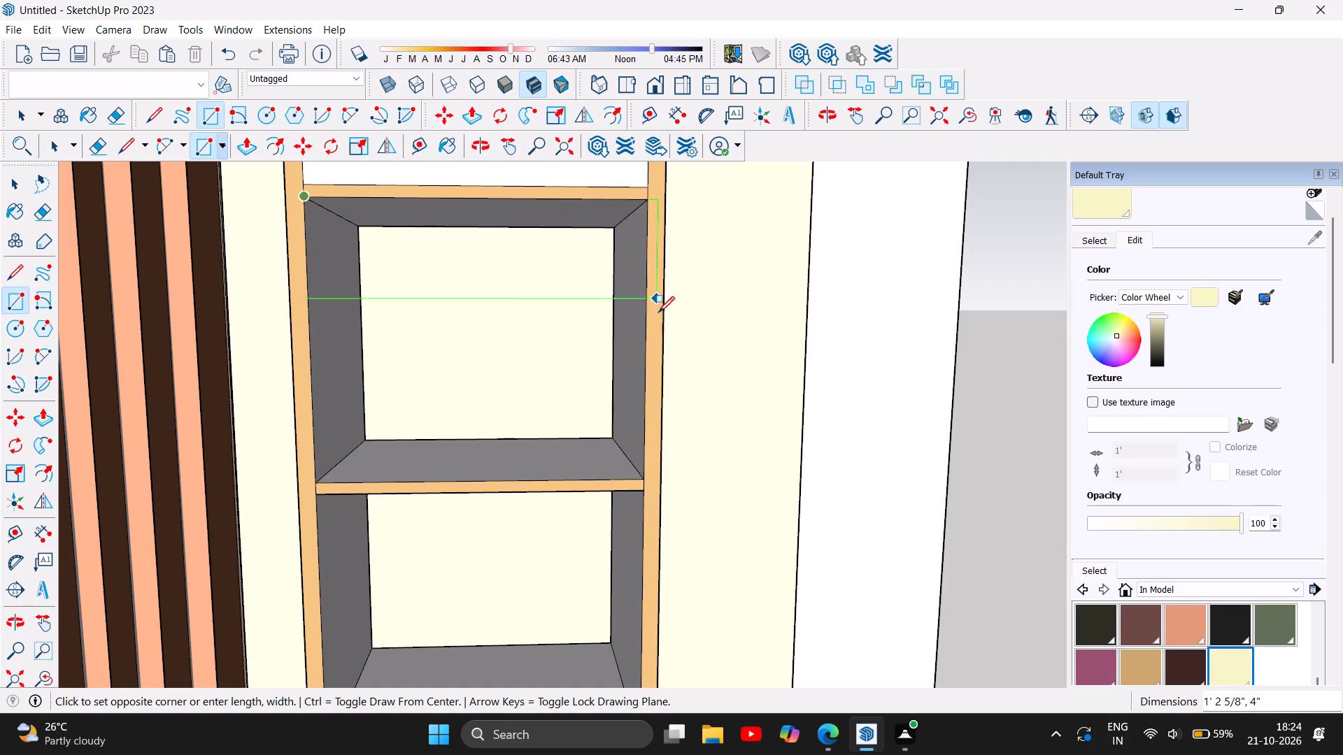
double_click(647, 482)
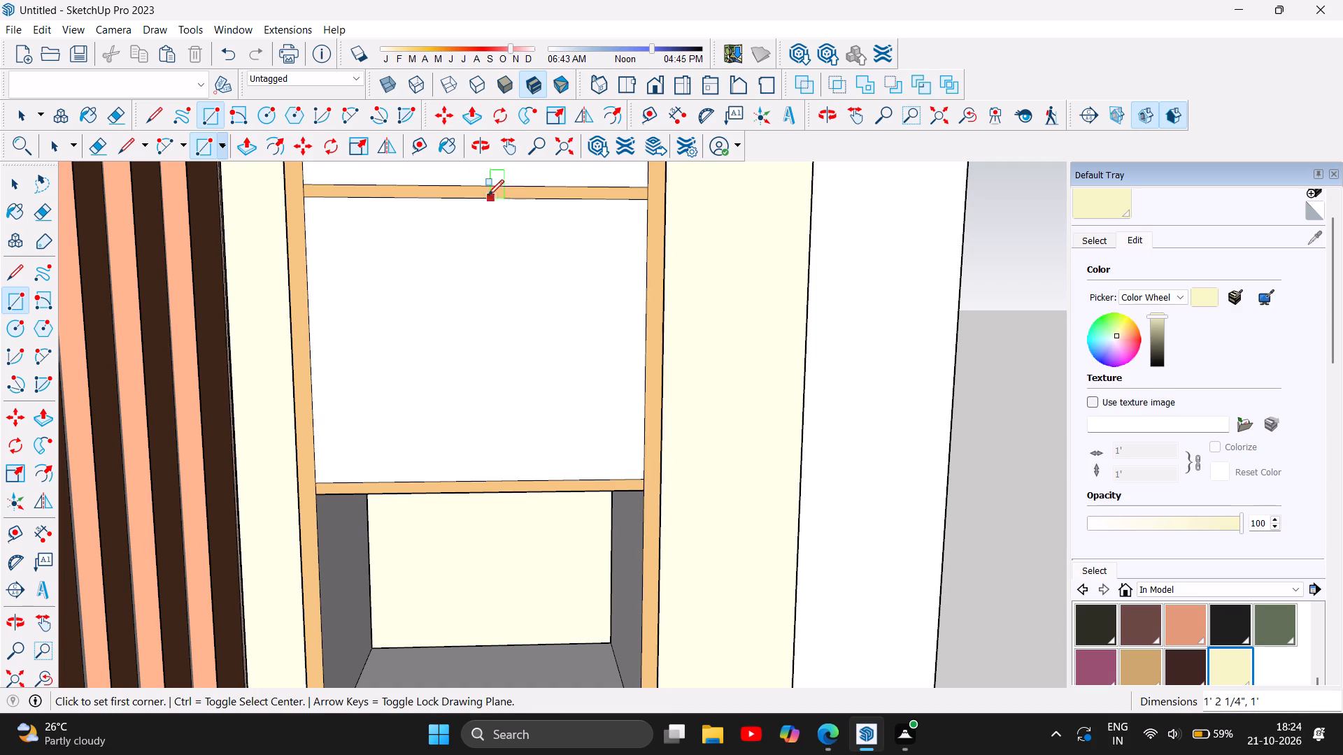
Close the fourth compartment from the top with a rectangle reaching down to the first dark shelf.
scroll(476, 203, "down", 5)
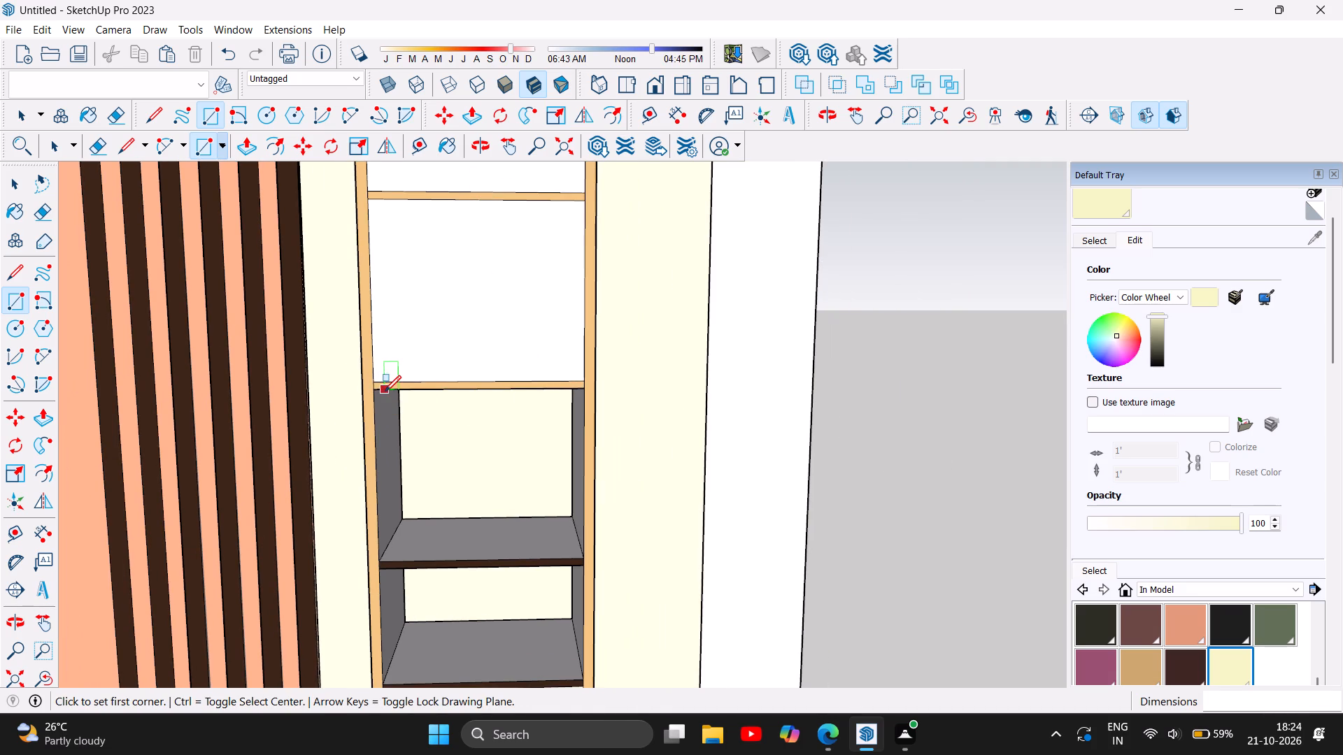
left_click(381, 393)
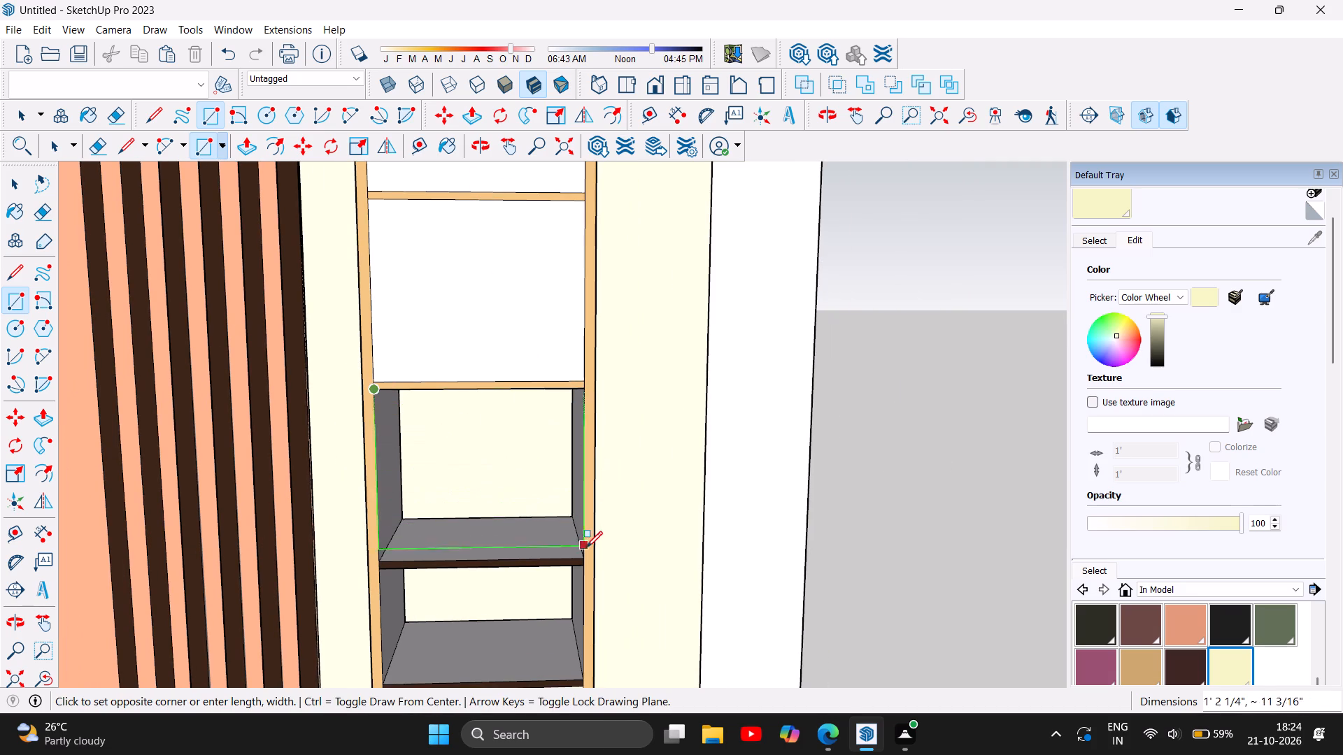
left_click(588, 556)
Close the fifth compartment from the top, between the two dark shelves, with a rectangular front face.
scroll(502, 266, "down", 11)
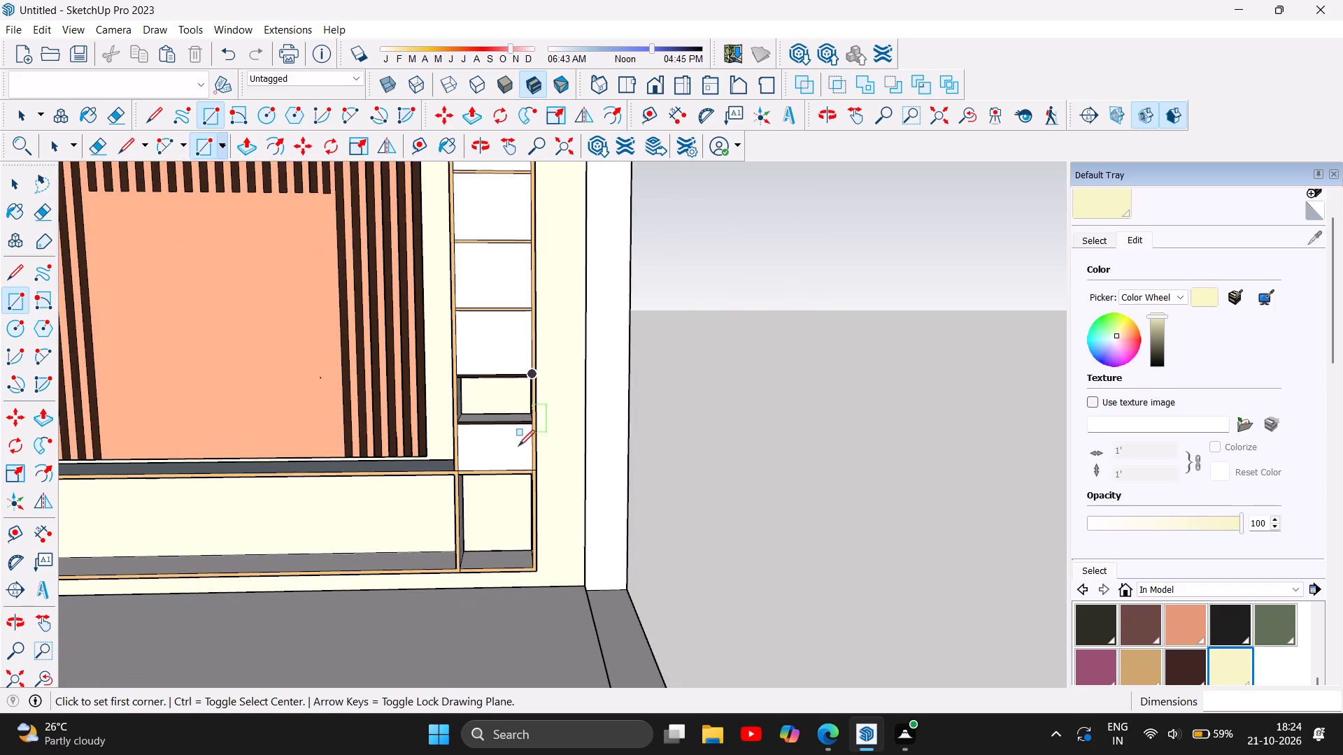
scroll(518, 450, "up", 7)
scroll(402, 312, "up", 6)
right_click(395, 290)
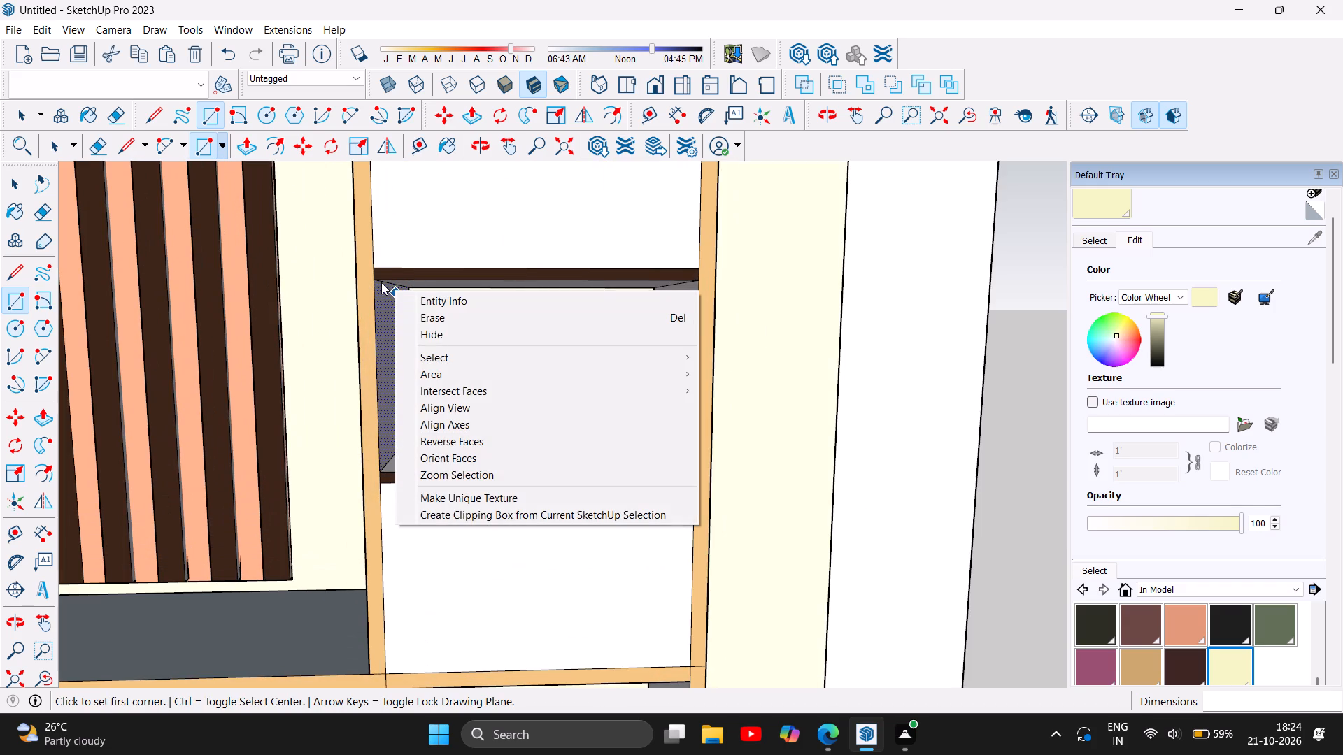
right_click(383, 278)
left_click(378, 282)
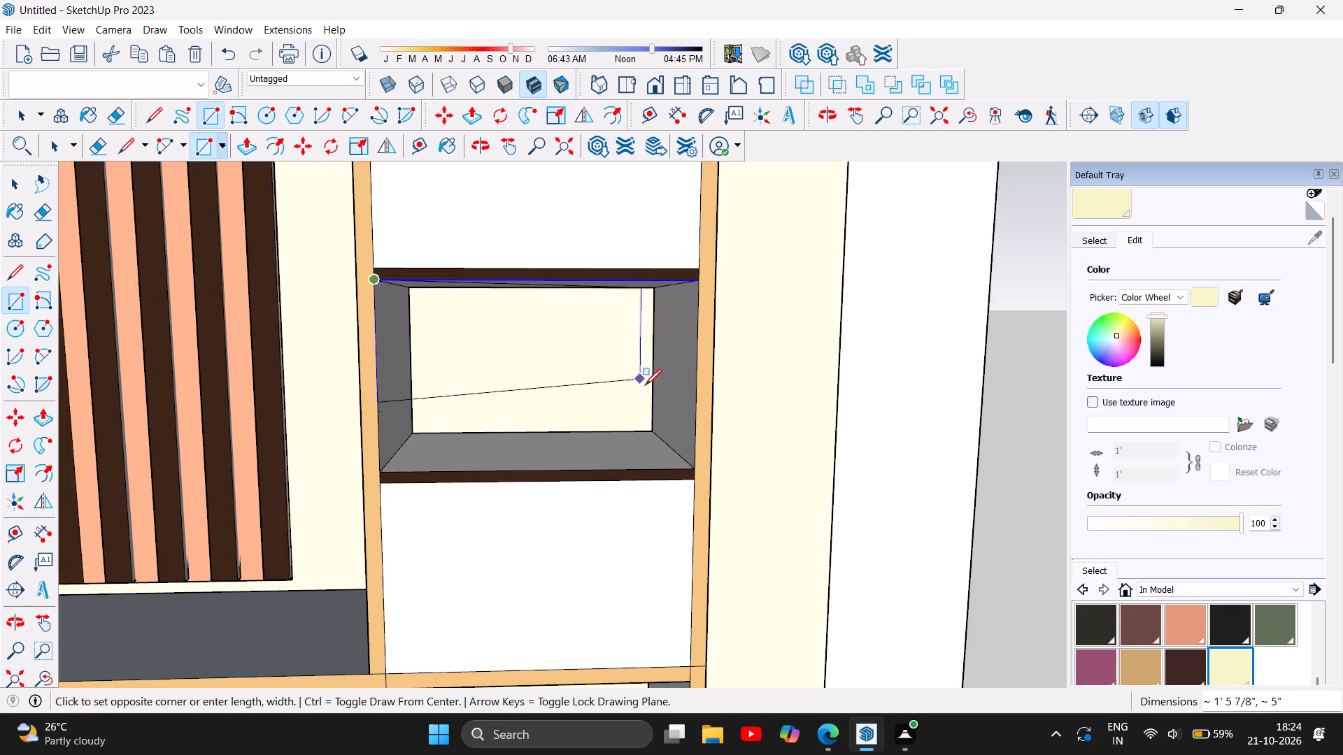
left_click(693, 462)
Paint the front edges of the two dark shelves in the tall shelf unit with the model's tan material.
scroll(634, 378, "down", 3)
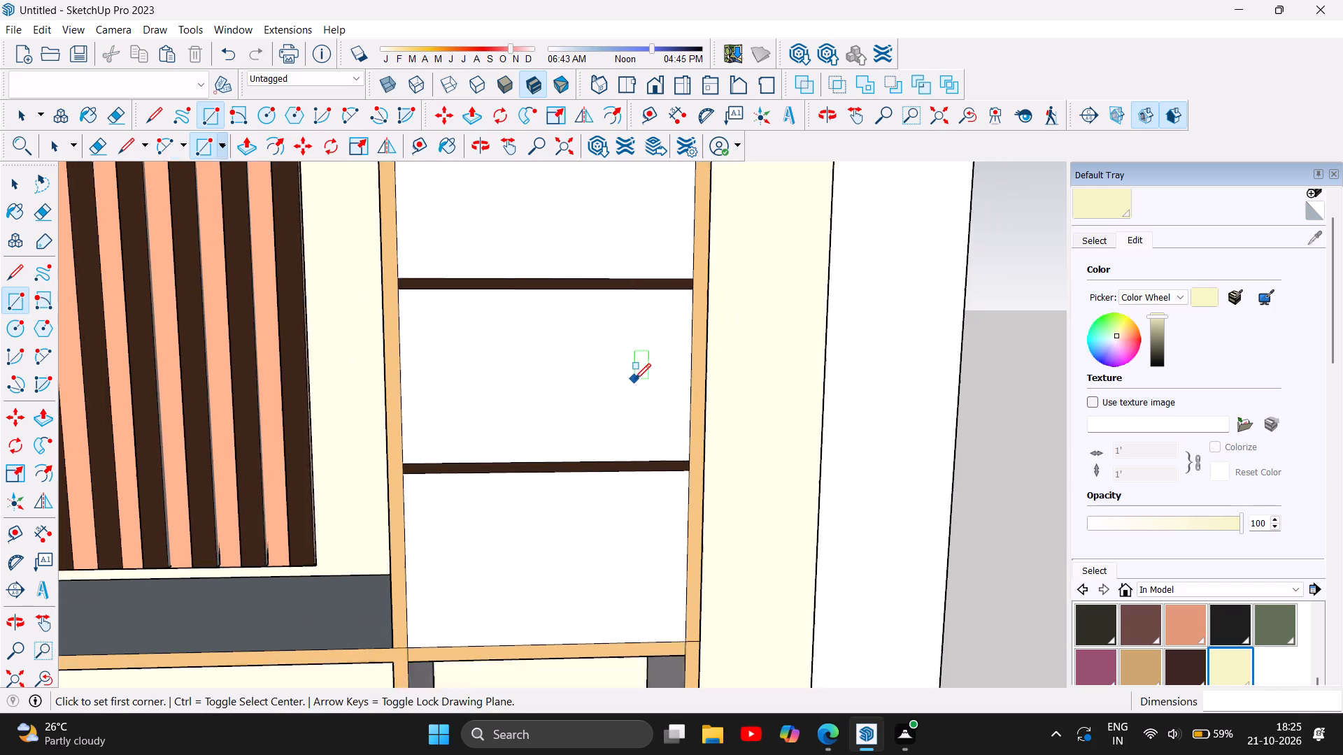
scroll(634, 380, "down", 10)
scroll(626, 470, "down", 5)
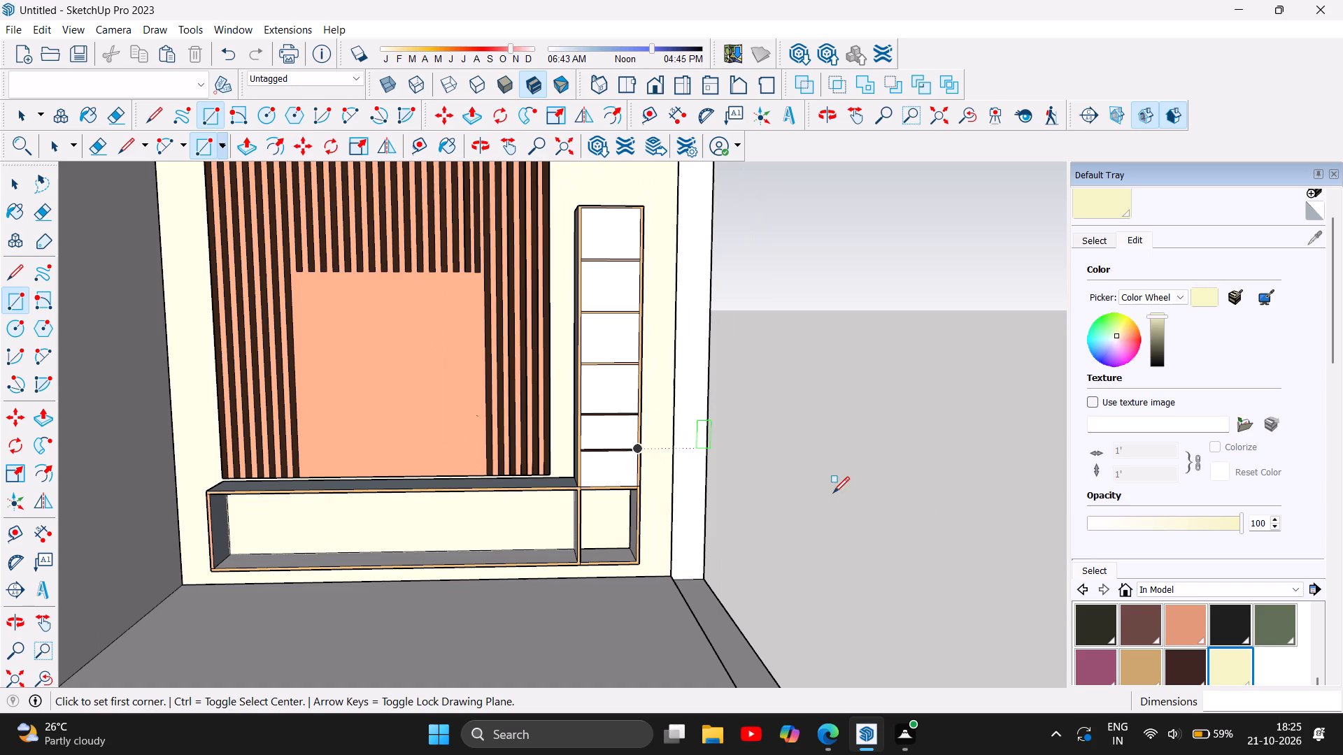
left_click(1148, 666)
scroll(645, 429, "up", 5)
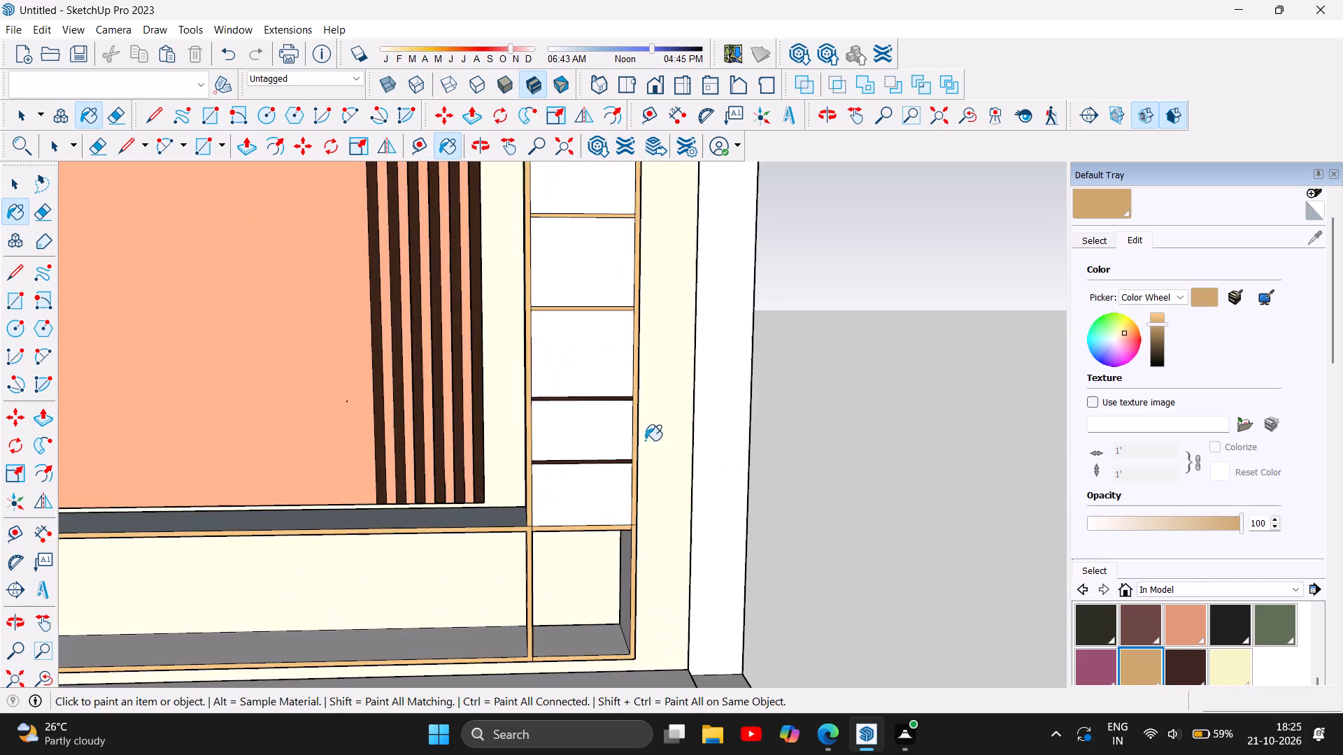
scroll(583, 413, "up", 13)
double_click(495, 368)
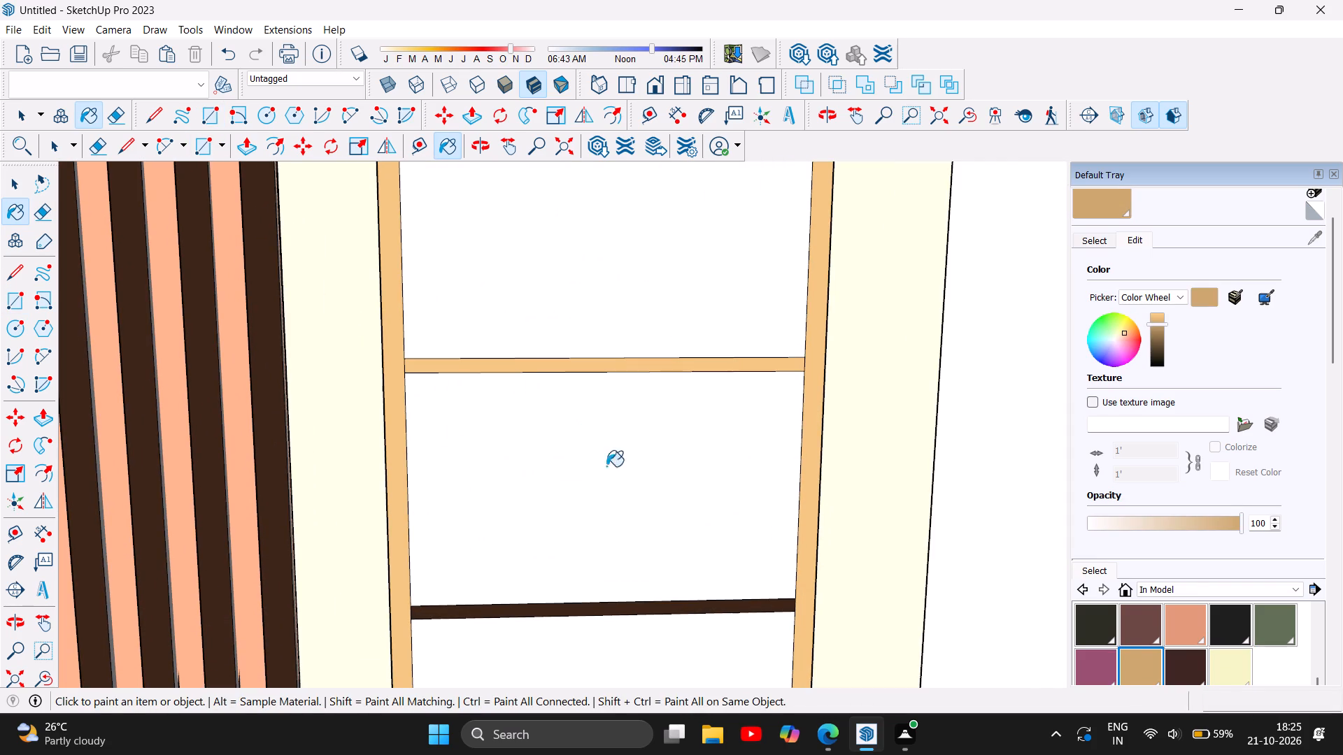
left_click(602, 612)
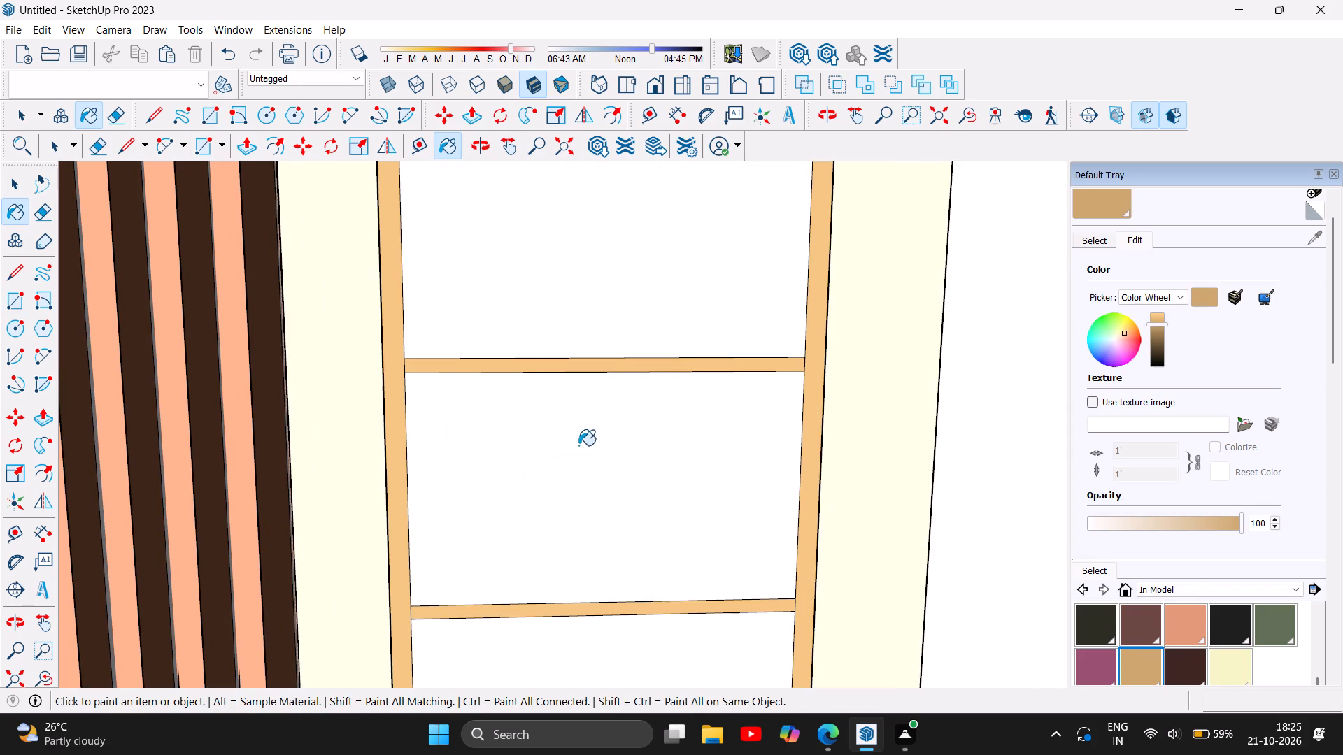
Close the long console compartment with a rectangular front face about 7' 6" wide and 1' 6 3/4" high.
scroll(578, 445, "down", 20)
scroll(693, 454, "down", 6)
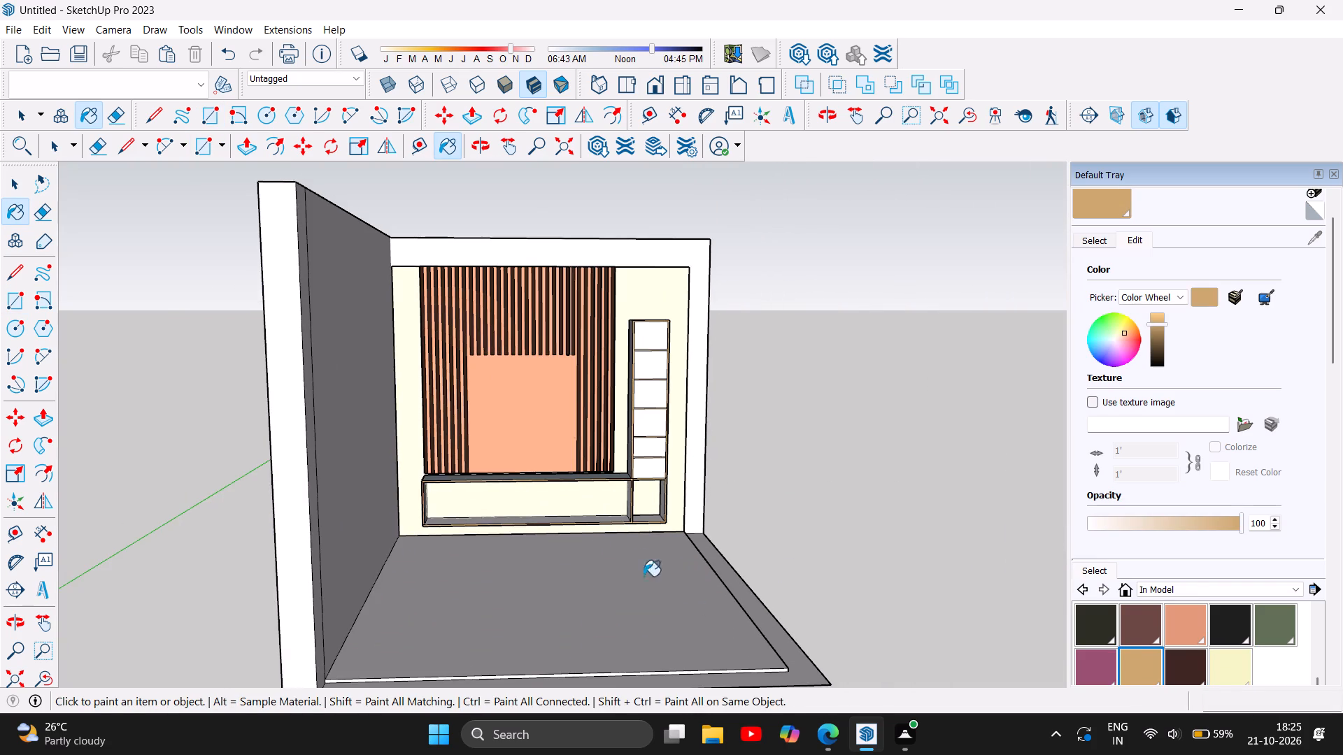
scroll(628, 551, "up", 5)
scroll(181, 536, "up", 4)
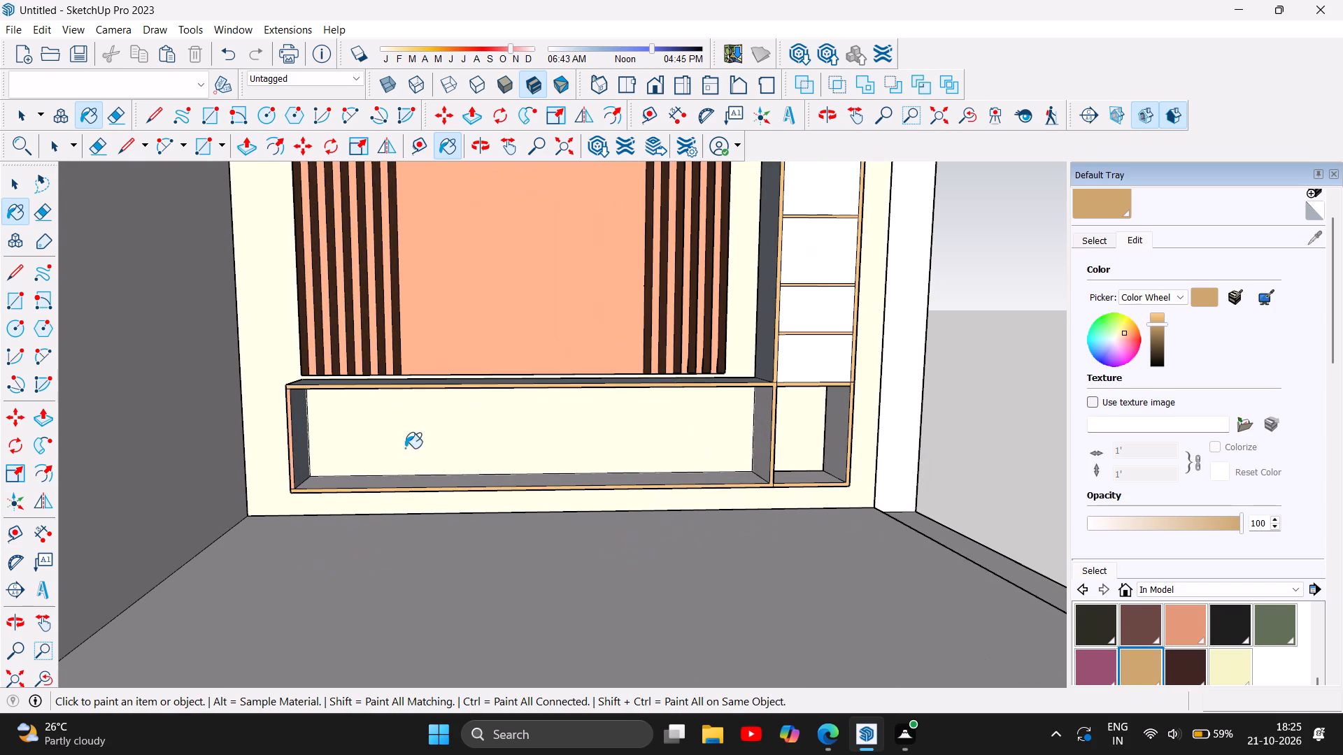
left_click(23, 302)
scroll(719, 322, "up", 4)
scroll(534, 369, "down", 3)
scroll(124, 481, "up", 3)
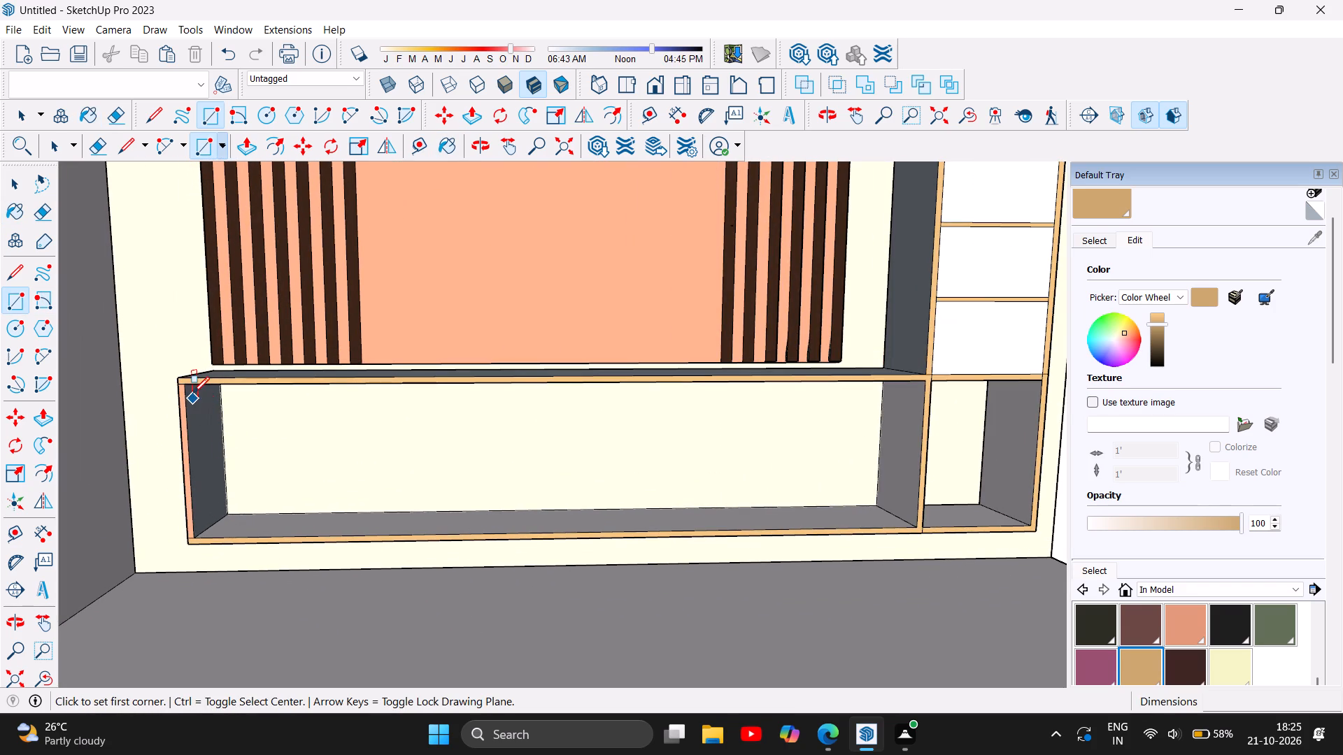
left_click(183, 387)
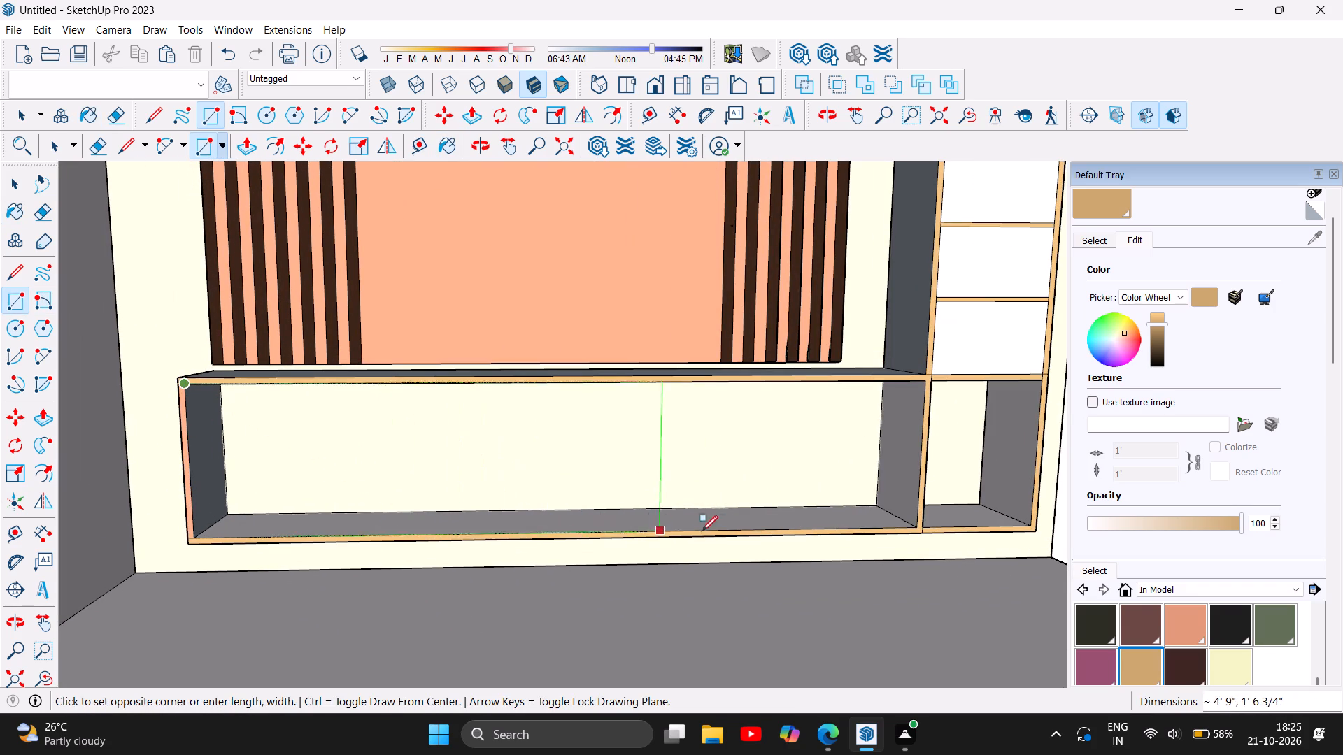
left_click(916, 525)
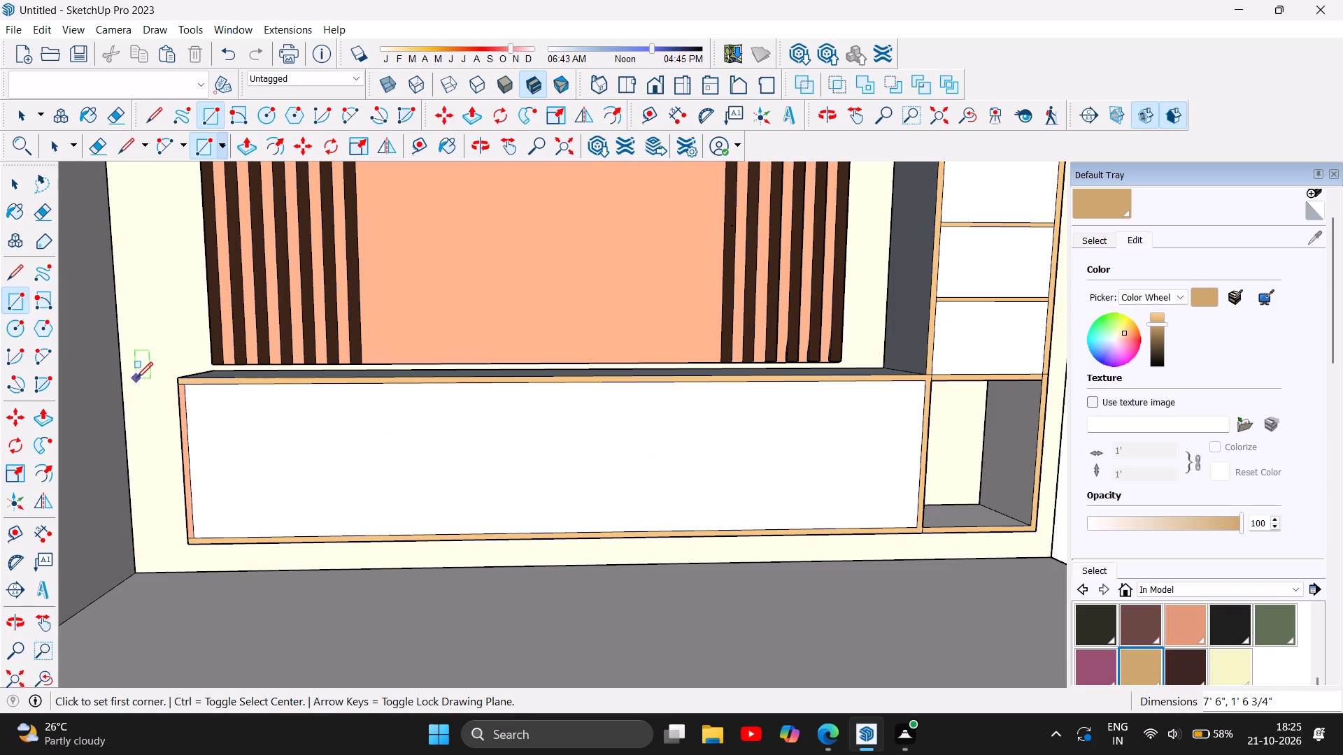
Close the bottom compartment beneath the tall shelf unit with a rectangular front face about 1' 2 1/4" wide.
scroll(129, 388, "down", 5)
scroll(390, 439, "down", 5)
scroll(665, 424, "up", 3)
scroll(589, 439, "up", 5)
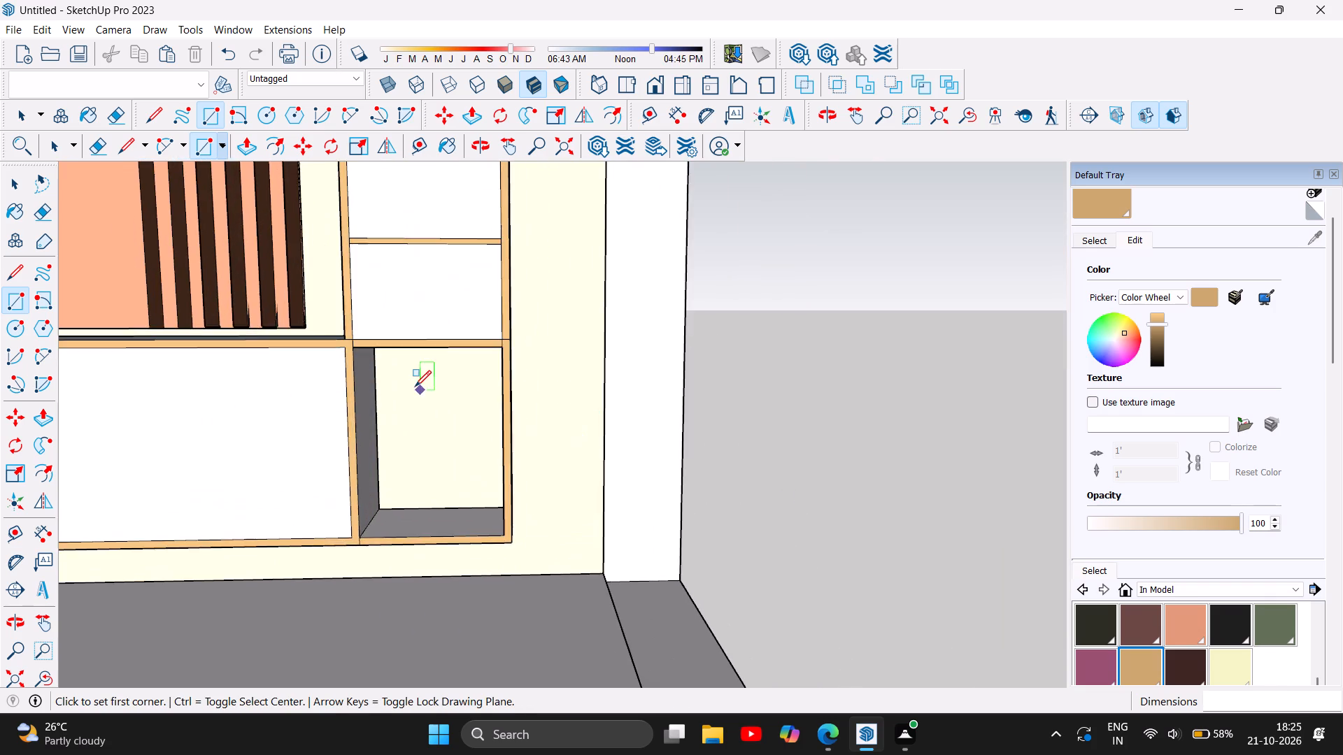
scroll(415, 387, "up", 5)
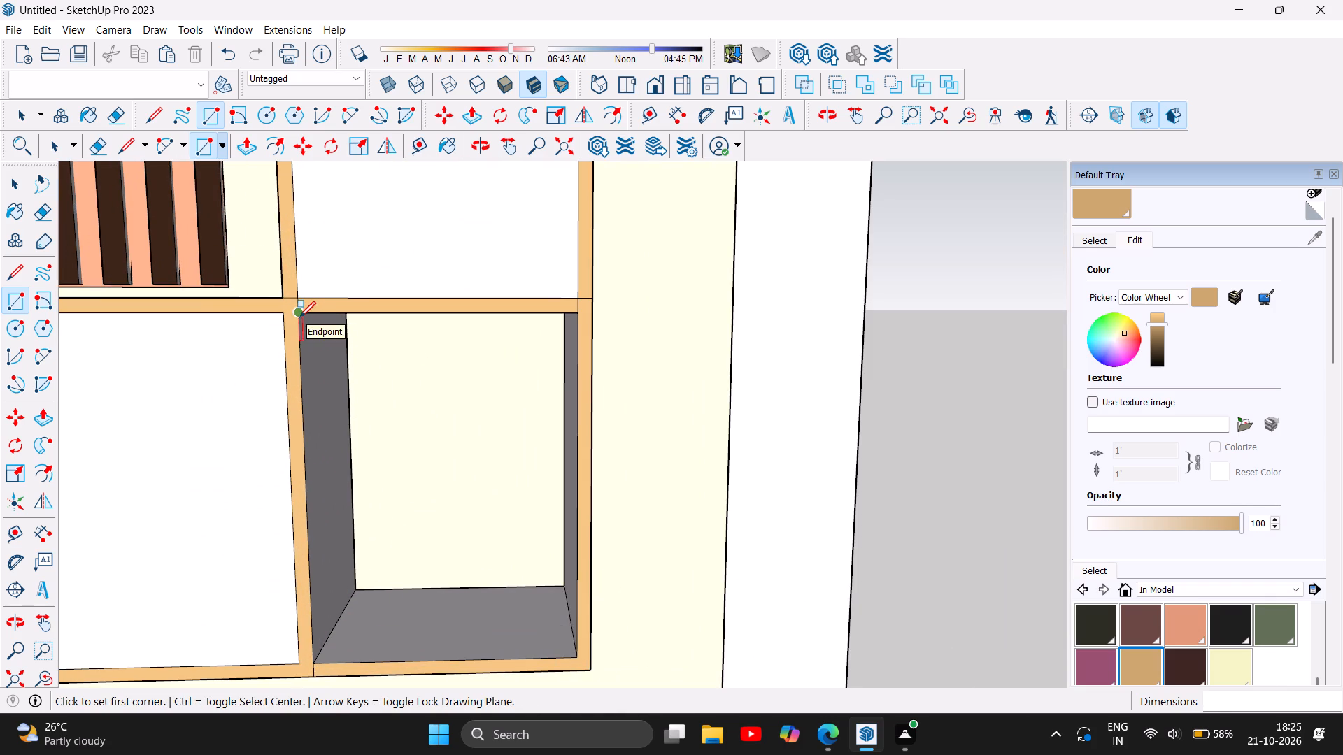
left_click(299, 317)
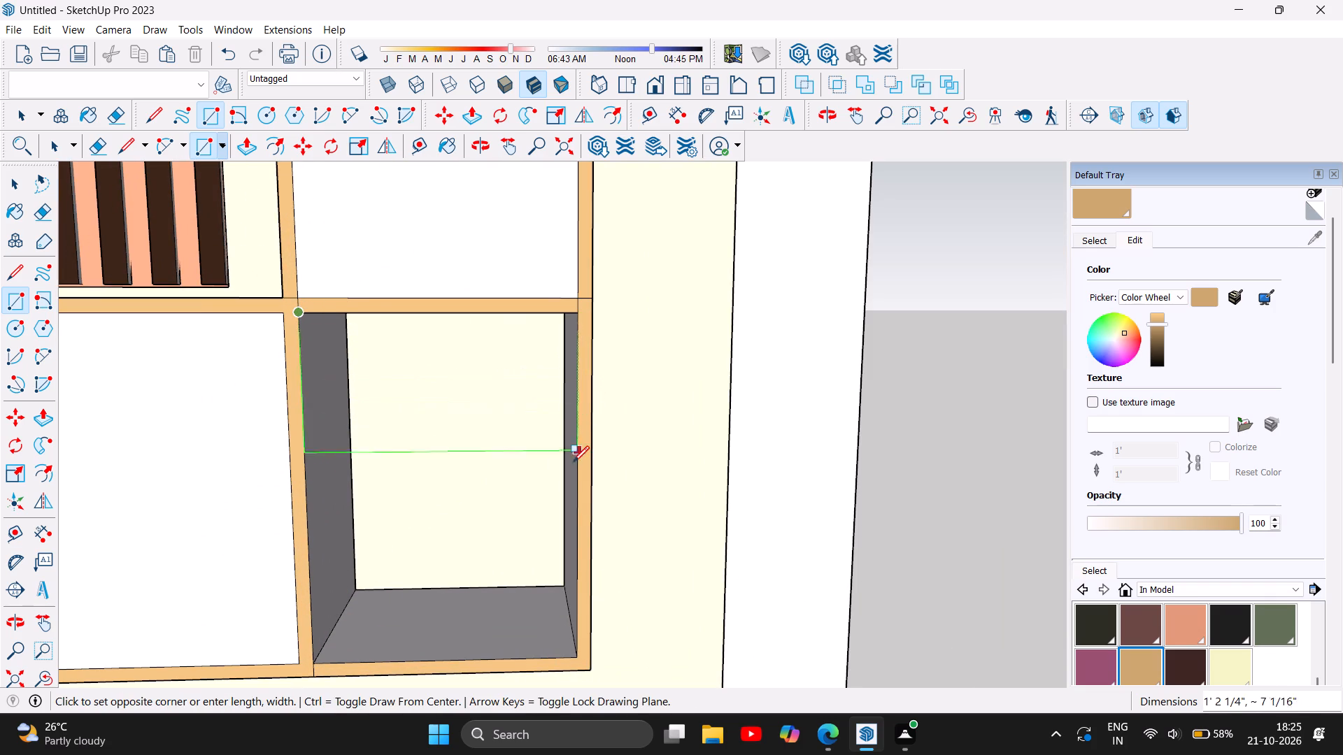
left_click(579, 651)
Review the whole TV wall with its closed console and shelf unit fronts from a distance.
scroll(636, 498, "down", 9)
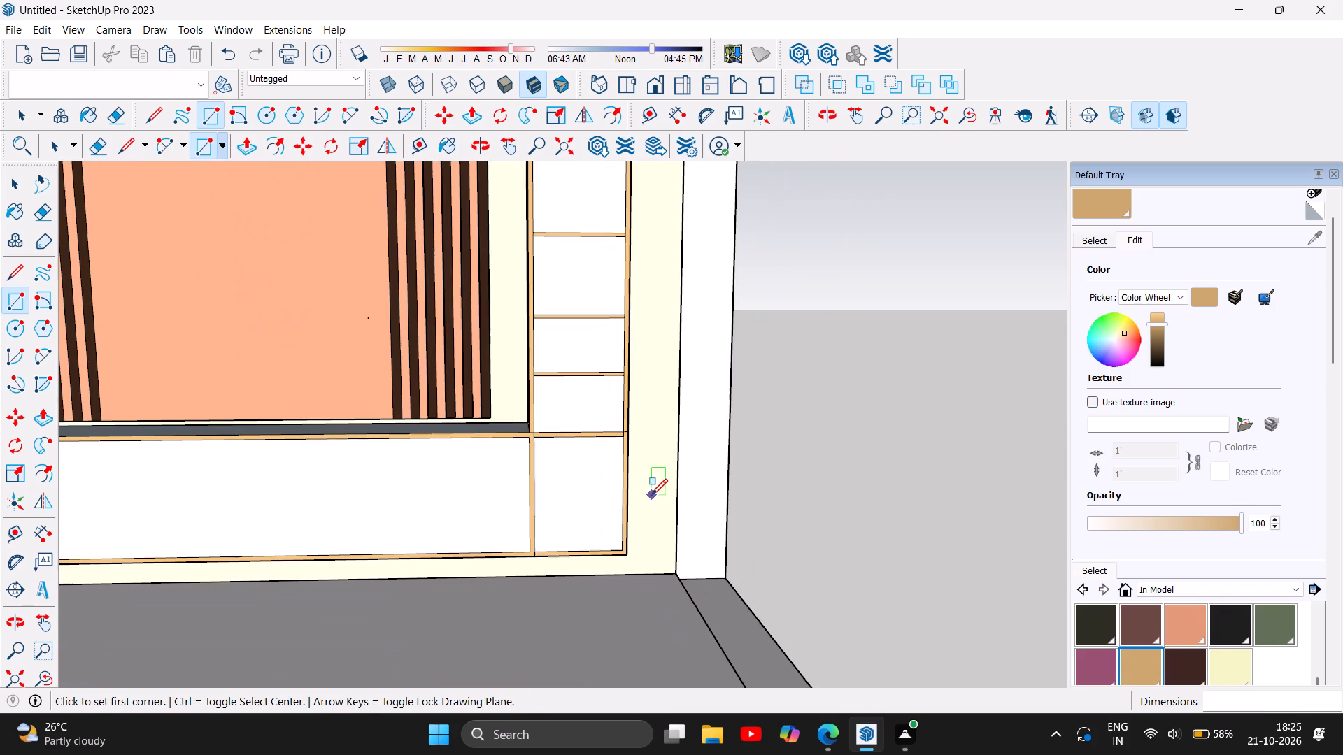
scroll(651, 495, "down", 1)
scroll(779, 438, "down", 6)
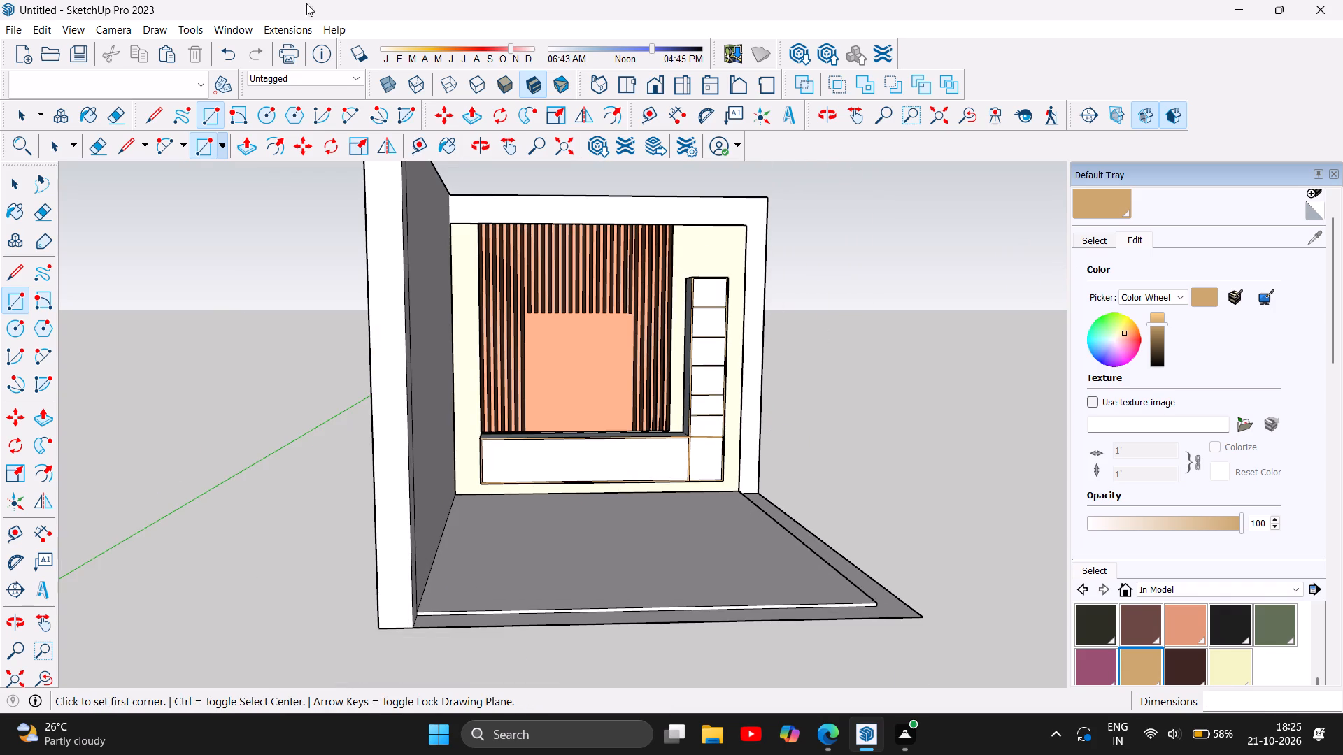
scroll(299, 405, "down", 5)
scroll(657, 341, "up", 4)
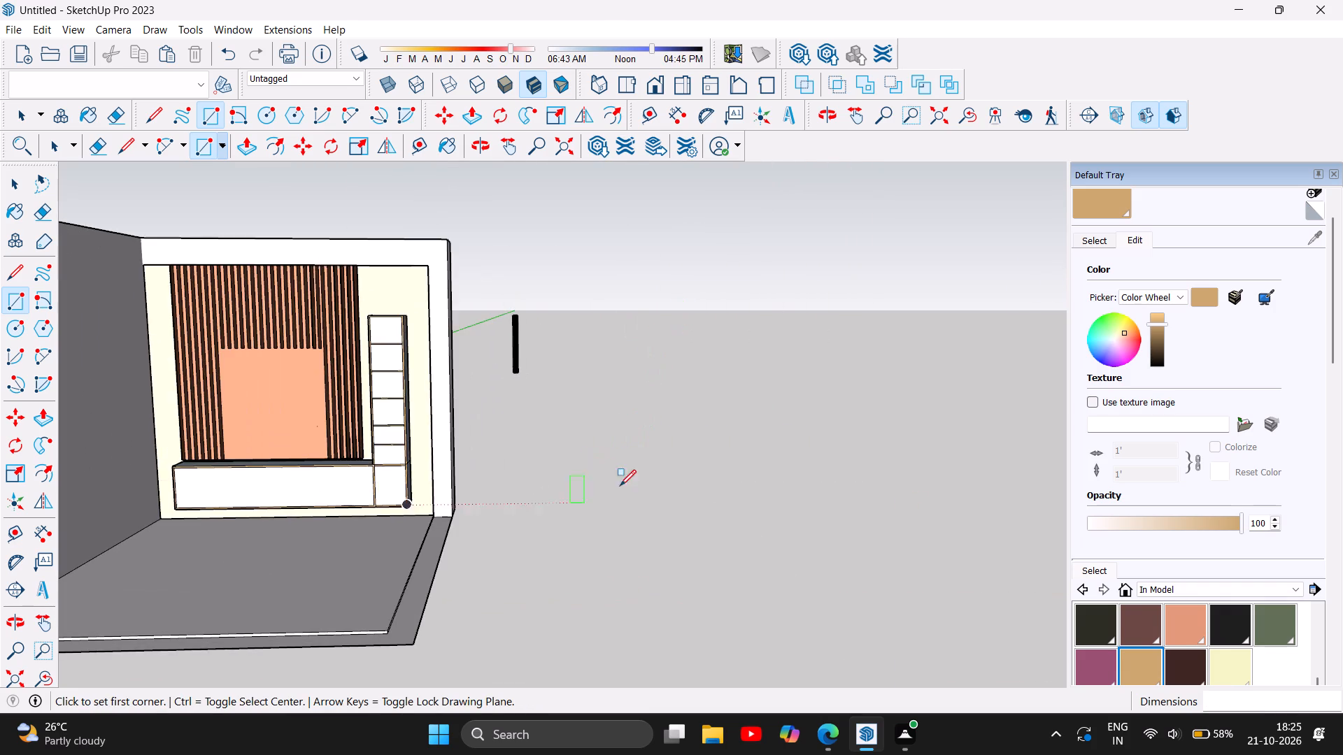
scroll(823, 362, "down", 4)
scroll(537, 384, "up", 6)
scroll(813, 380, "down", 1)
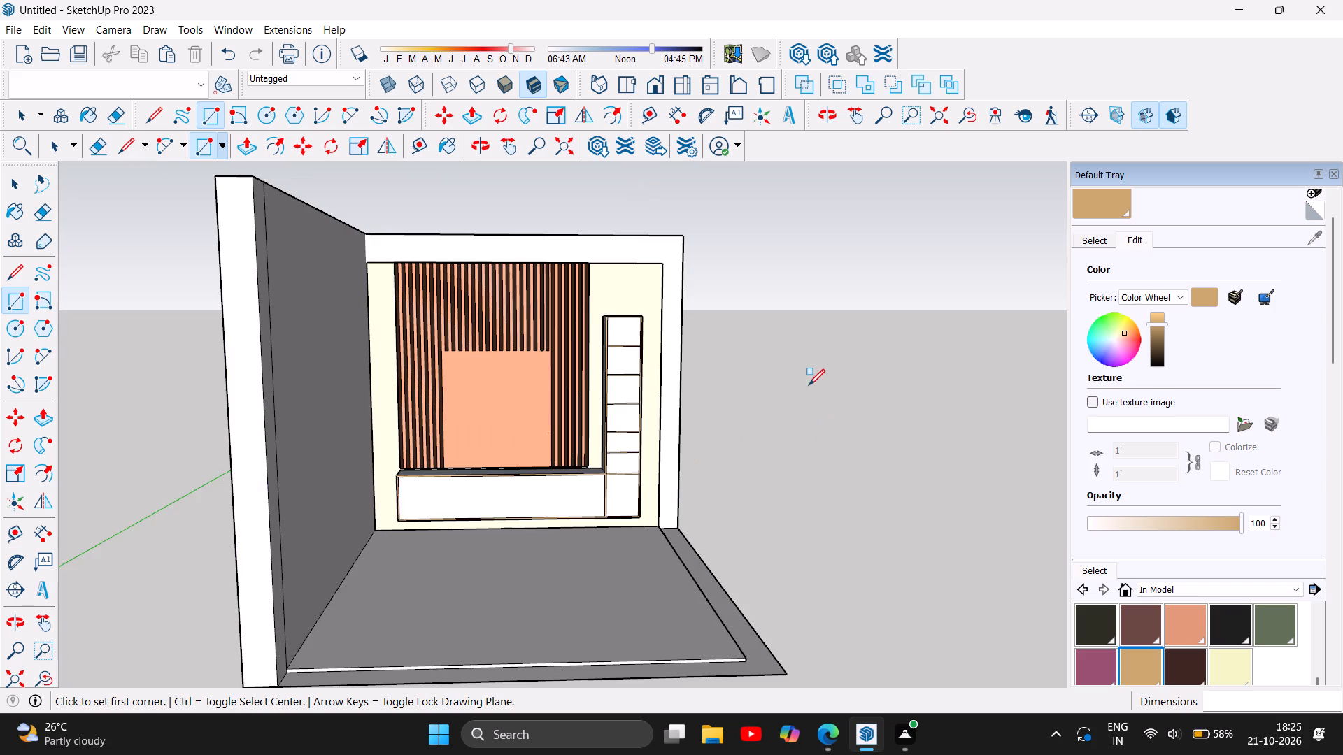
scroll(623, 443, "up", 2)
scroll(529, 576, "up", 2)
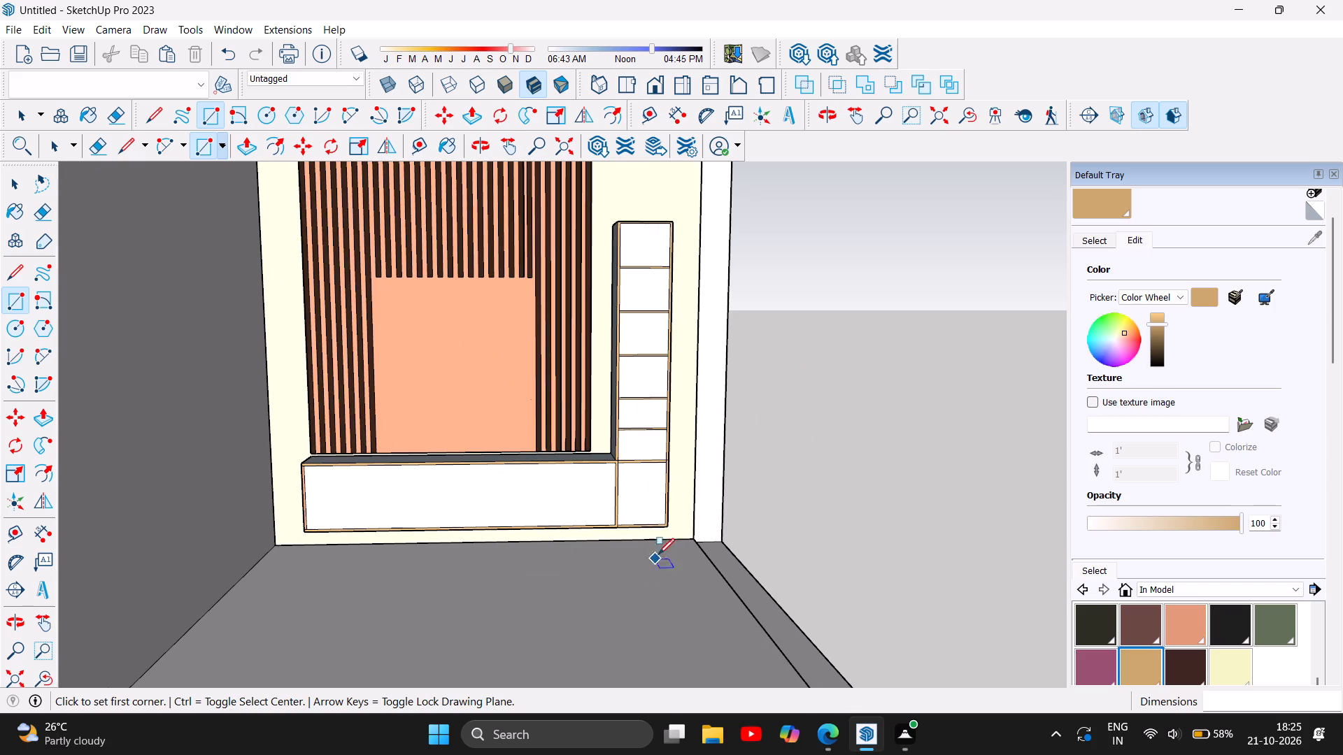
scroll(514, 533, "up", 1)
scroll(417, 524, "down", 2)
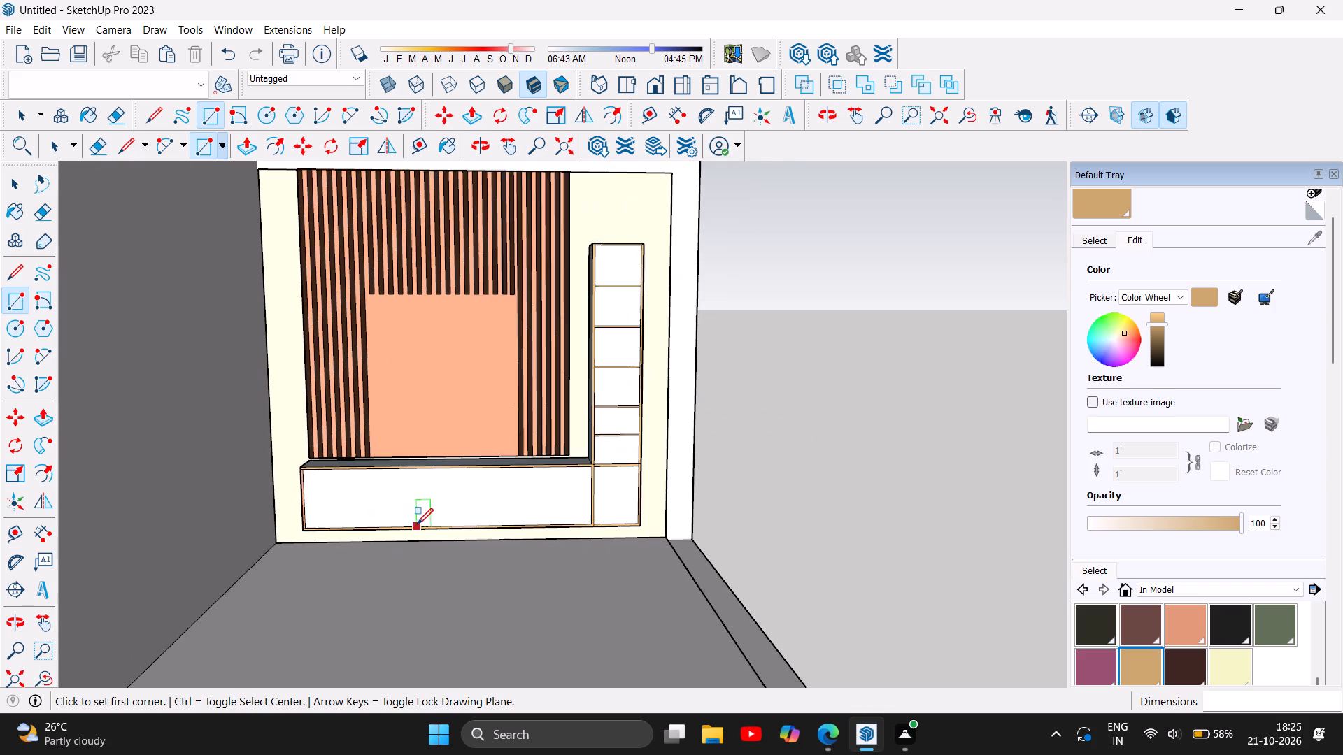
scroll(417, 524, "down", 2)
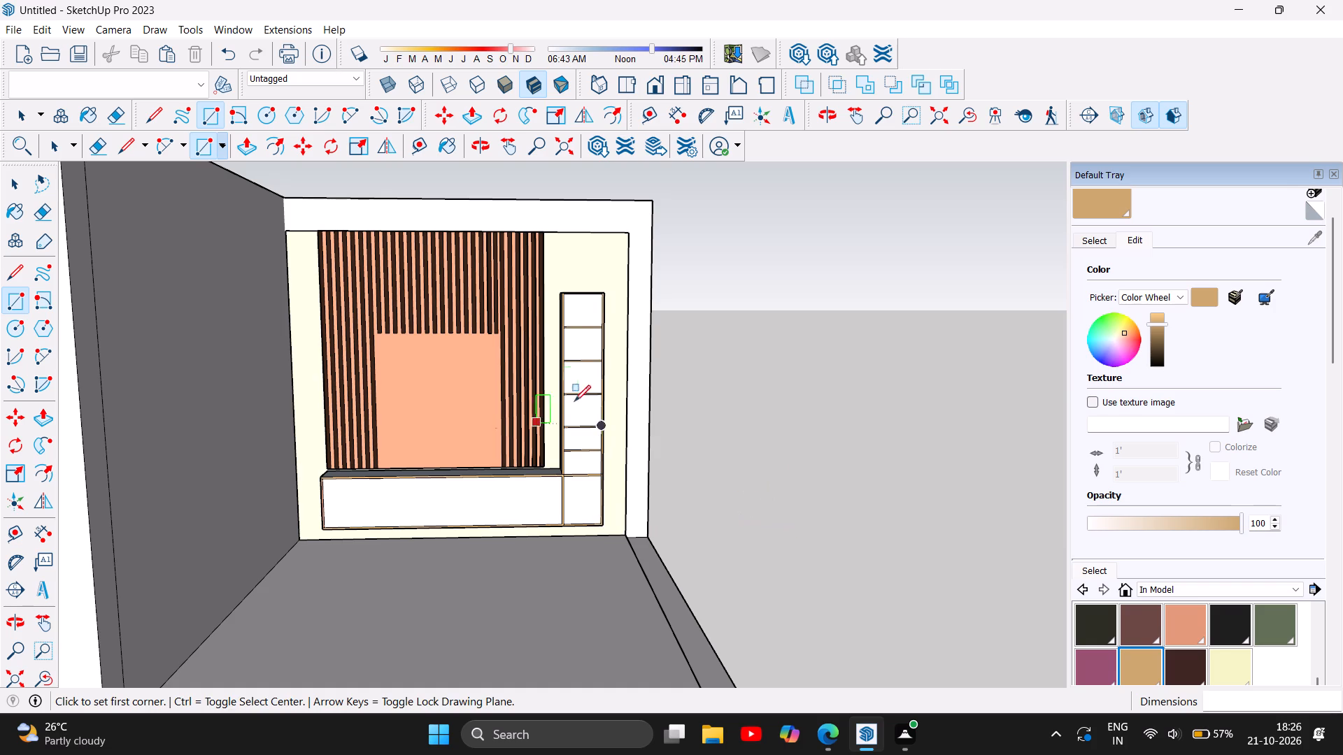
Examine the top of the tall shelf unit and its upper compartment fronts beside the slatted panel.
scroll(572, 302, "up", 16)
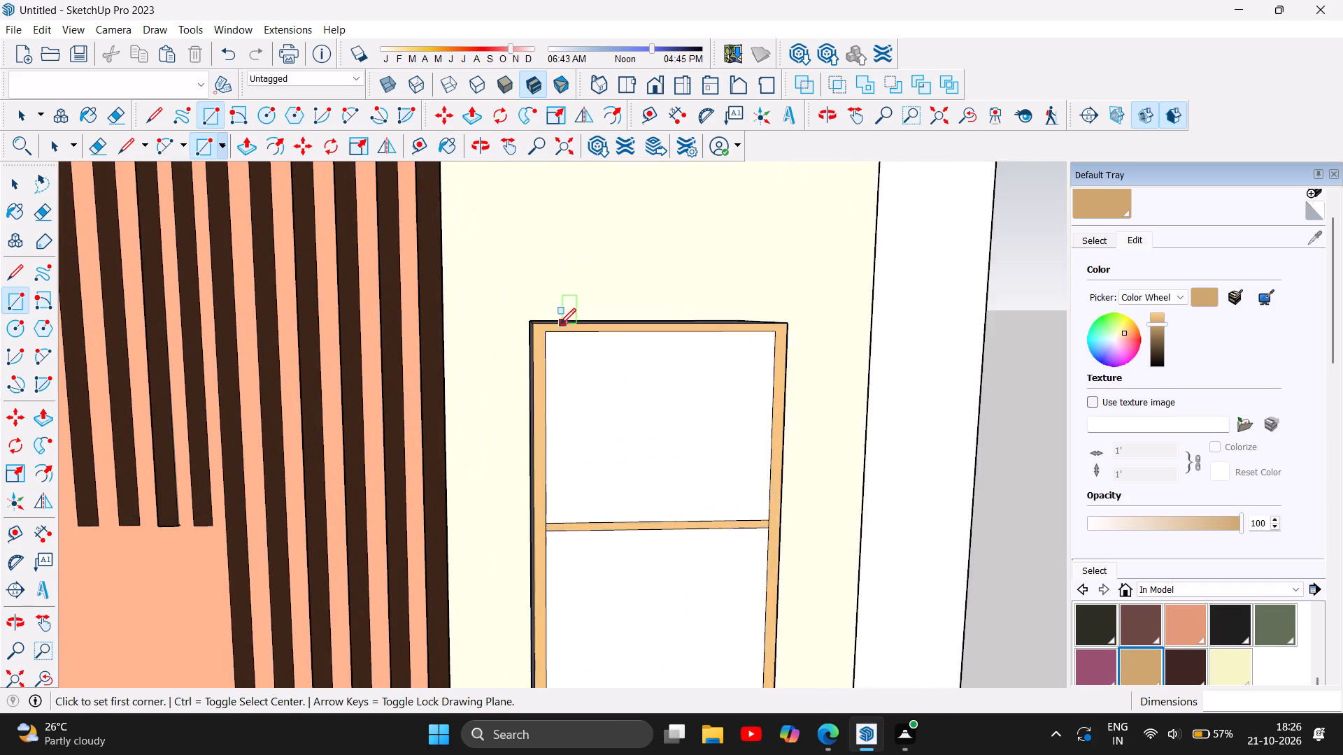
scroll(558, 324, "up", 6)
scroll(536, 346, "down", 11)
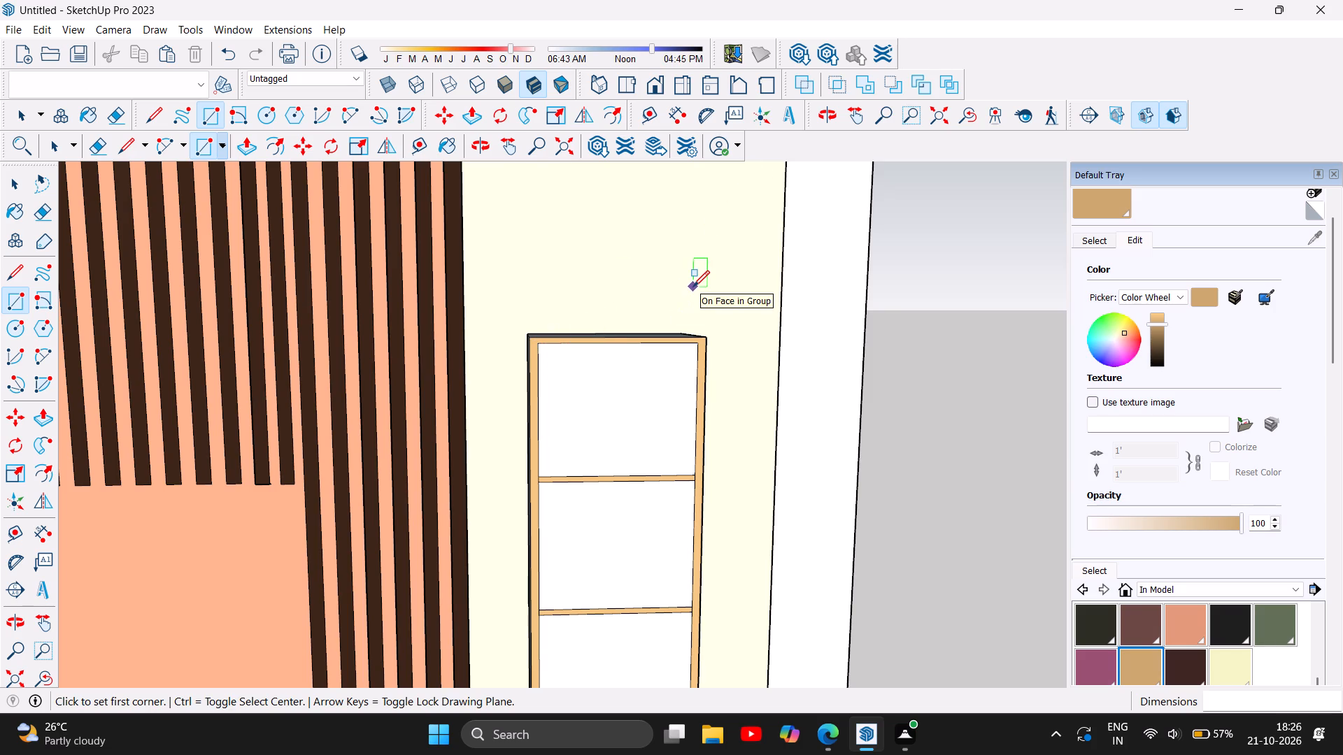
scroll(693, 287, "down", 1)
scroll(756, 264, "down", 5)
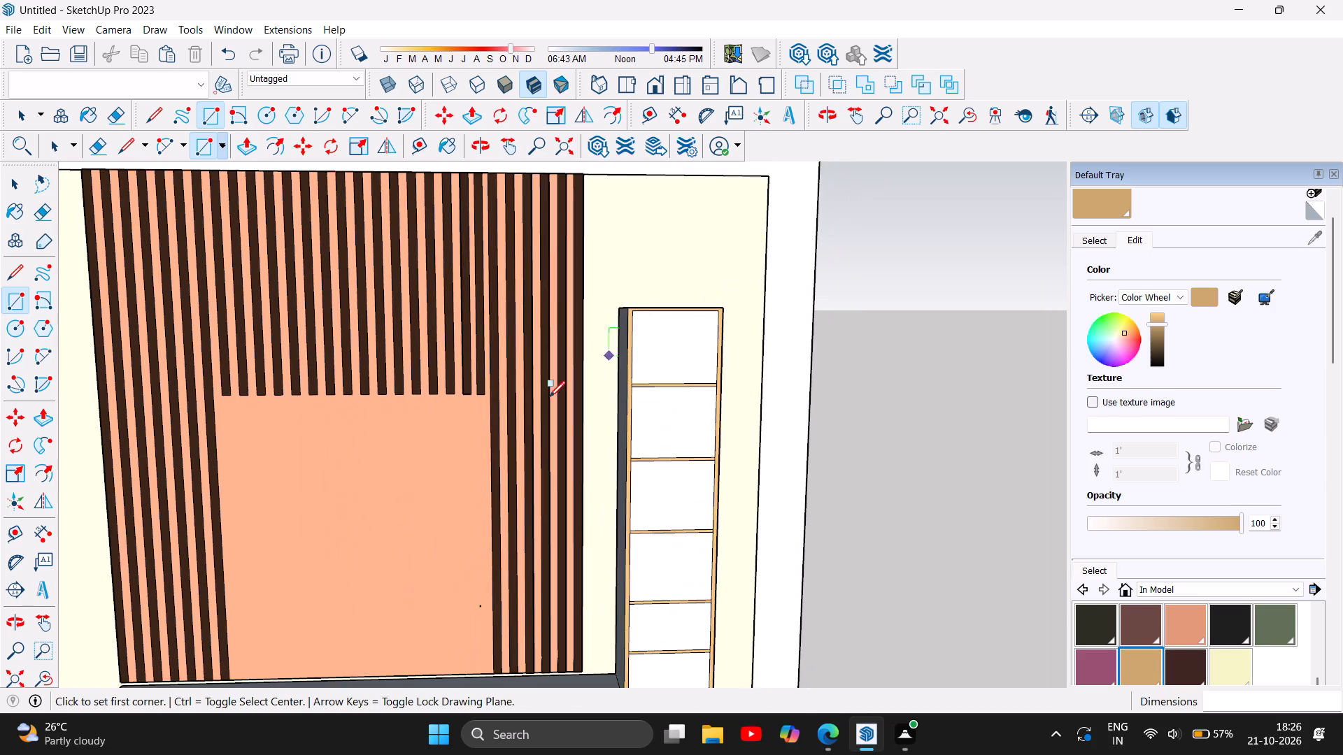
scroll(532, 369, "down", 3)
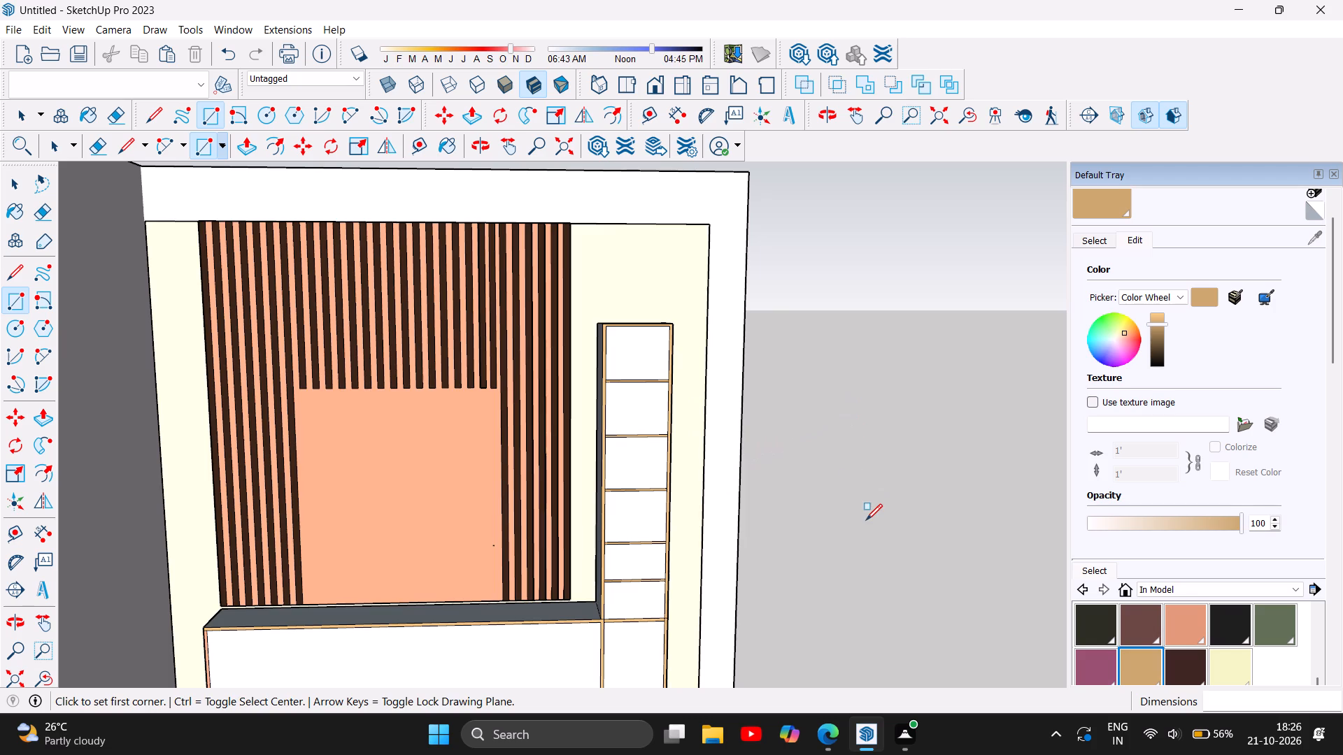
scroll(810, 410, "down", 3)
Examine the console front and the junction where it meets the tall shelf unit up close.
scroll(855, 556, "up", 4)
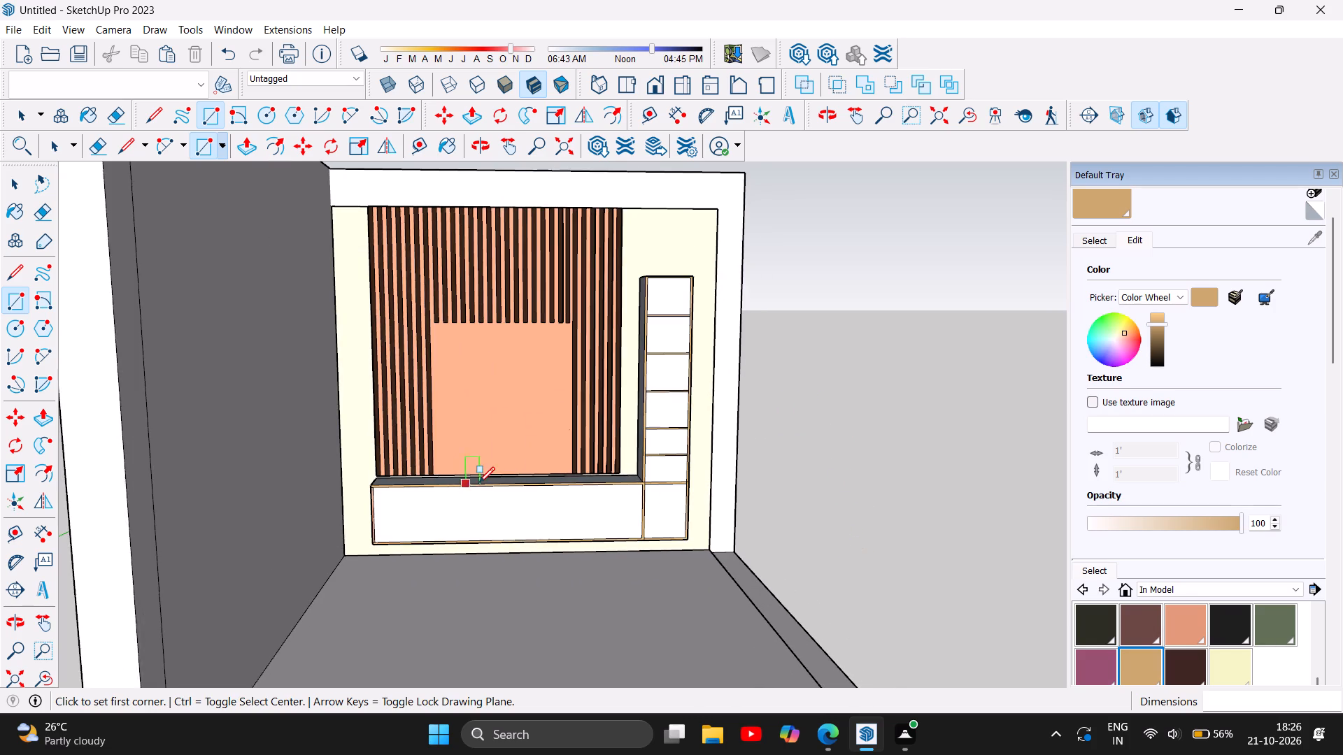
scroll(491, 480, "up", 4)
scroll(751, 572, "up", 3)
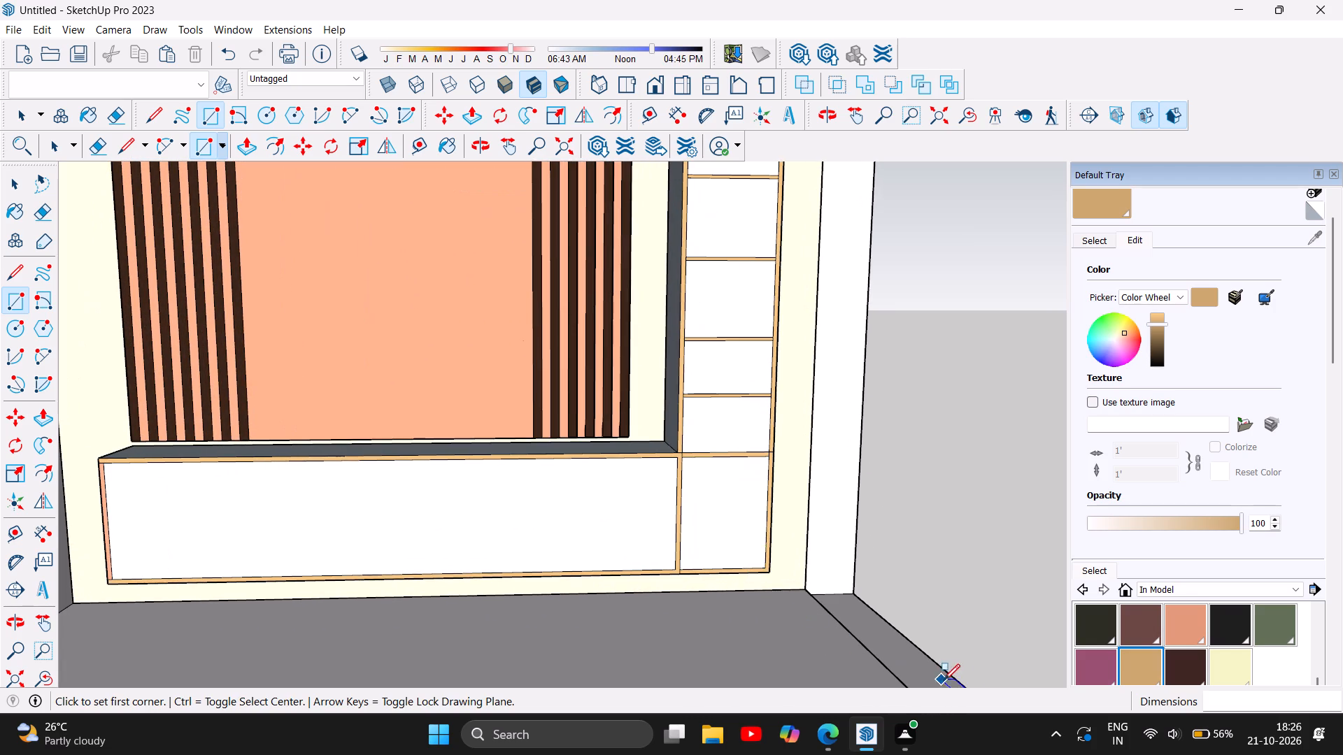
scroll(835, 554, "down", 1)
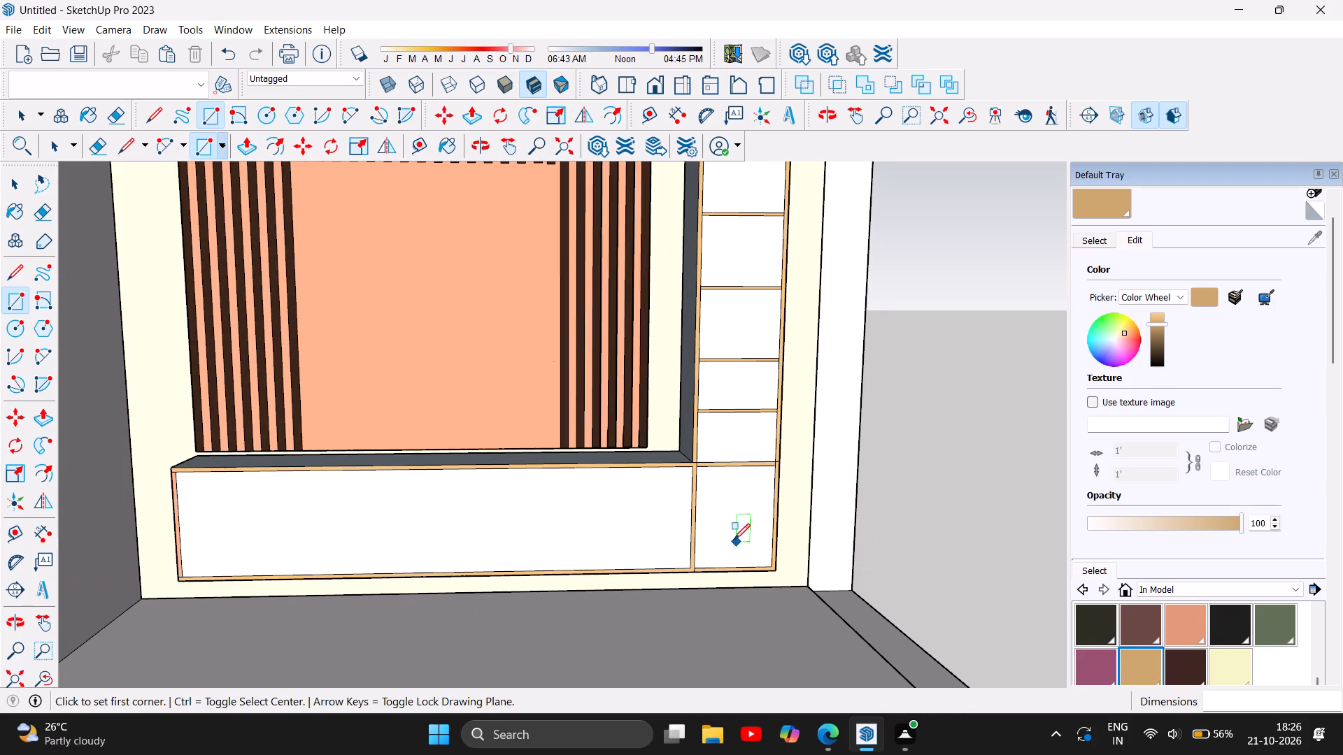
scroll(729, 466, "up", 4)
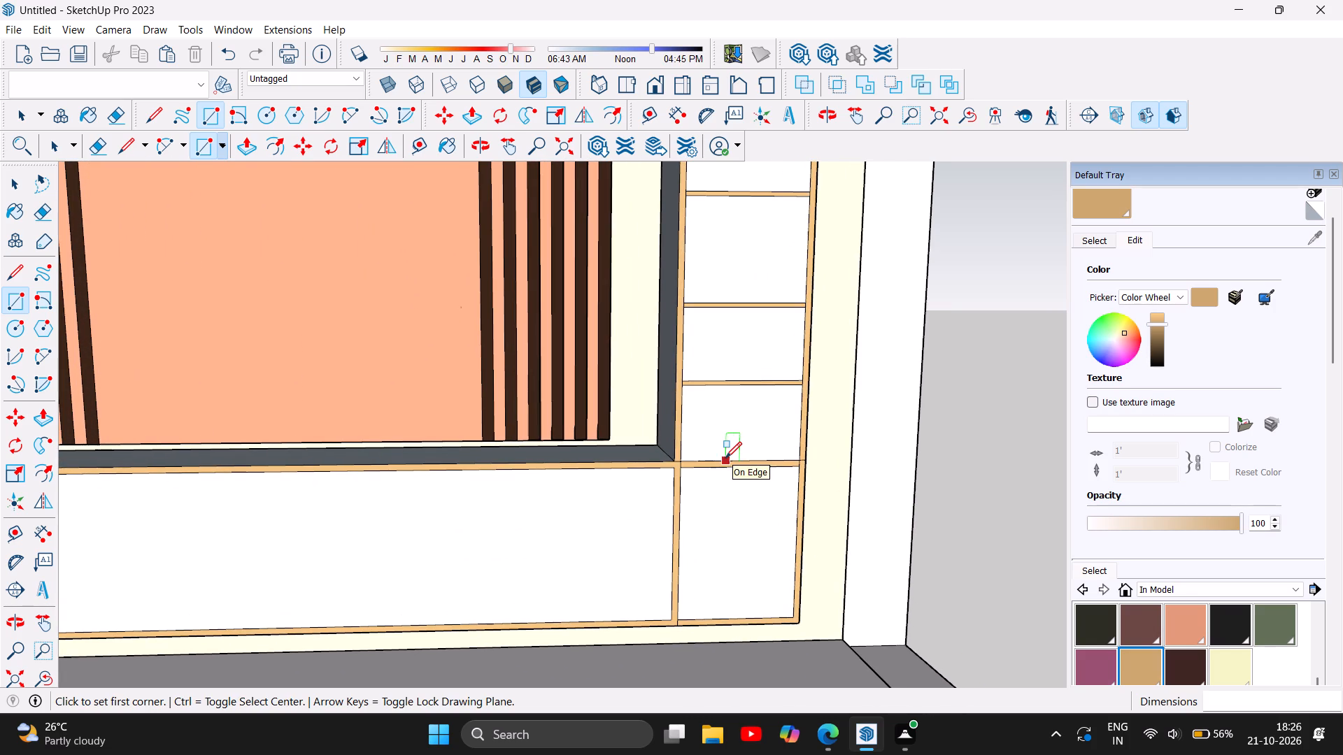
scroll(798, 475, "up", 5)
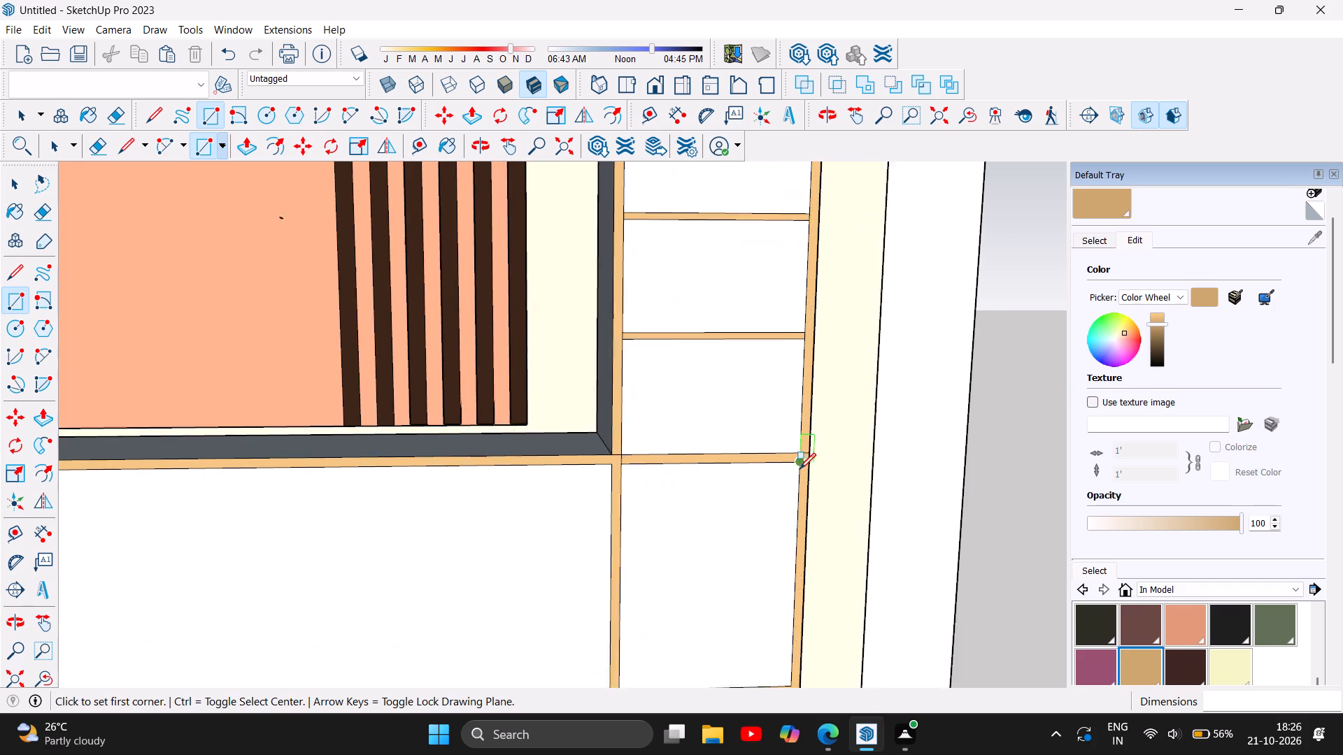
scroll(801, 466, "up", 3)
scroll(772, 405, "down", 2)
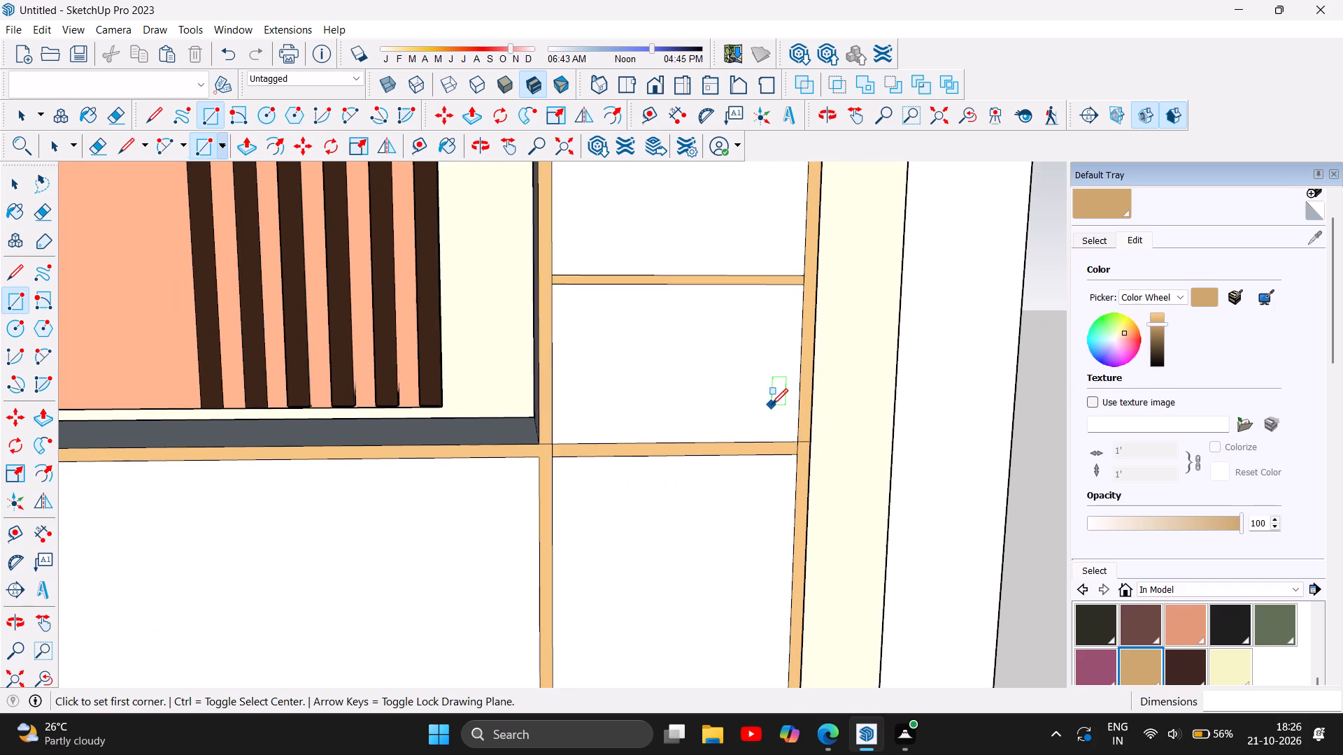
scroll(772, 405, "down", 6)
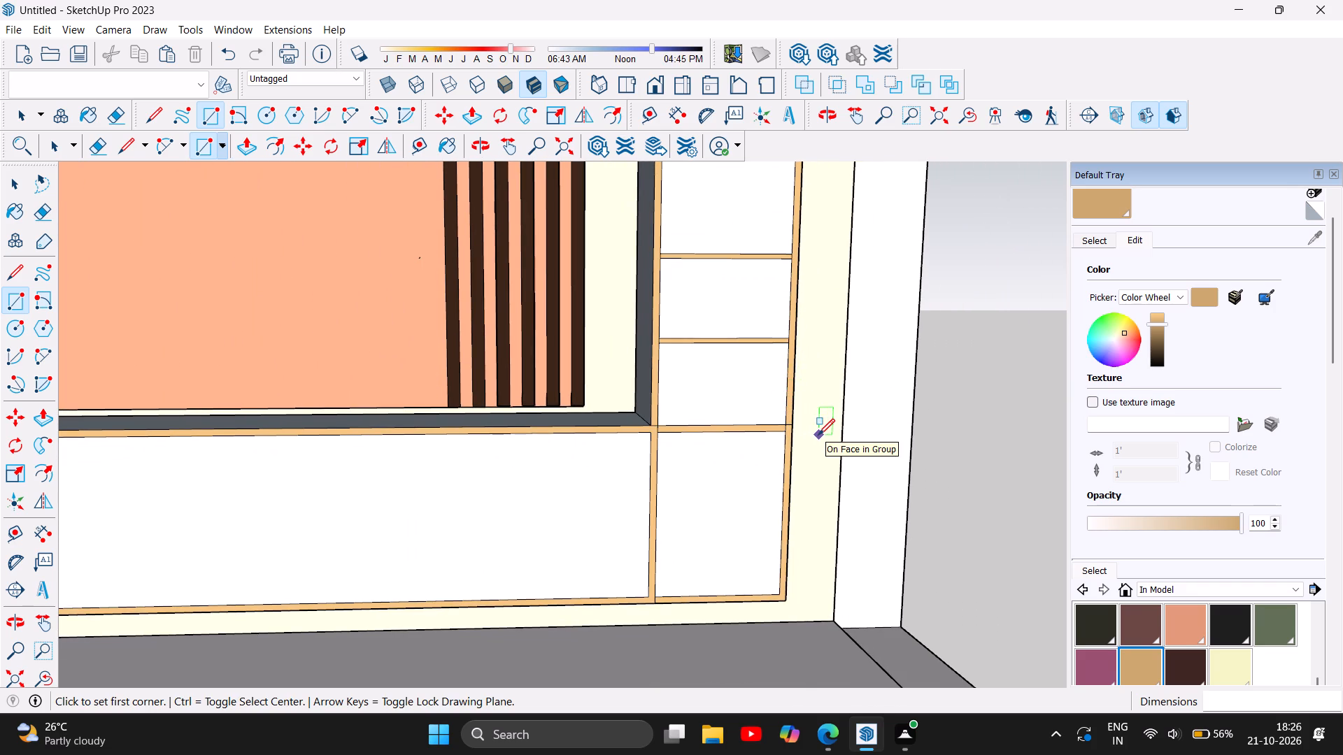
scroll(818, 435, "down", 4)
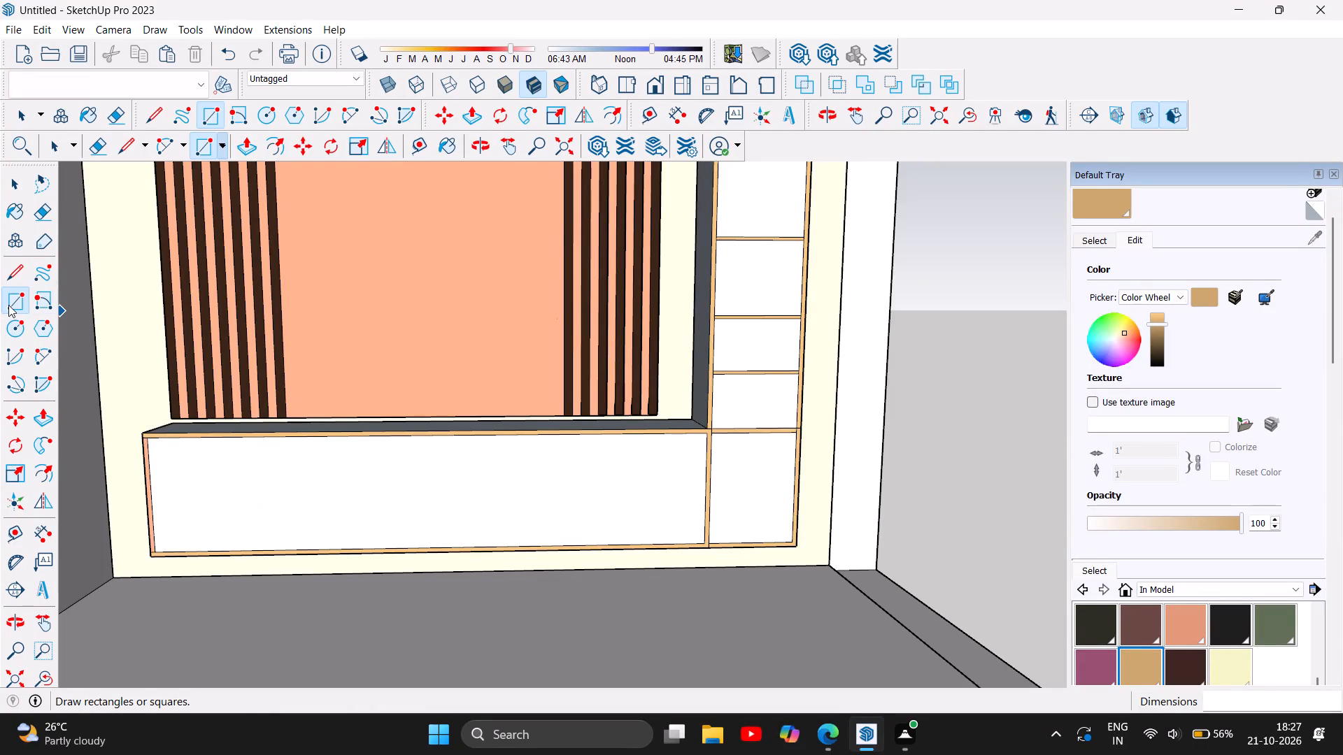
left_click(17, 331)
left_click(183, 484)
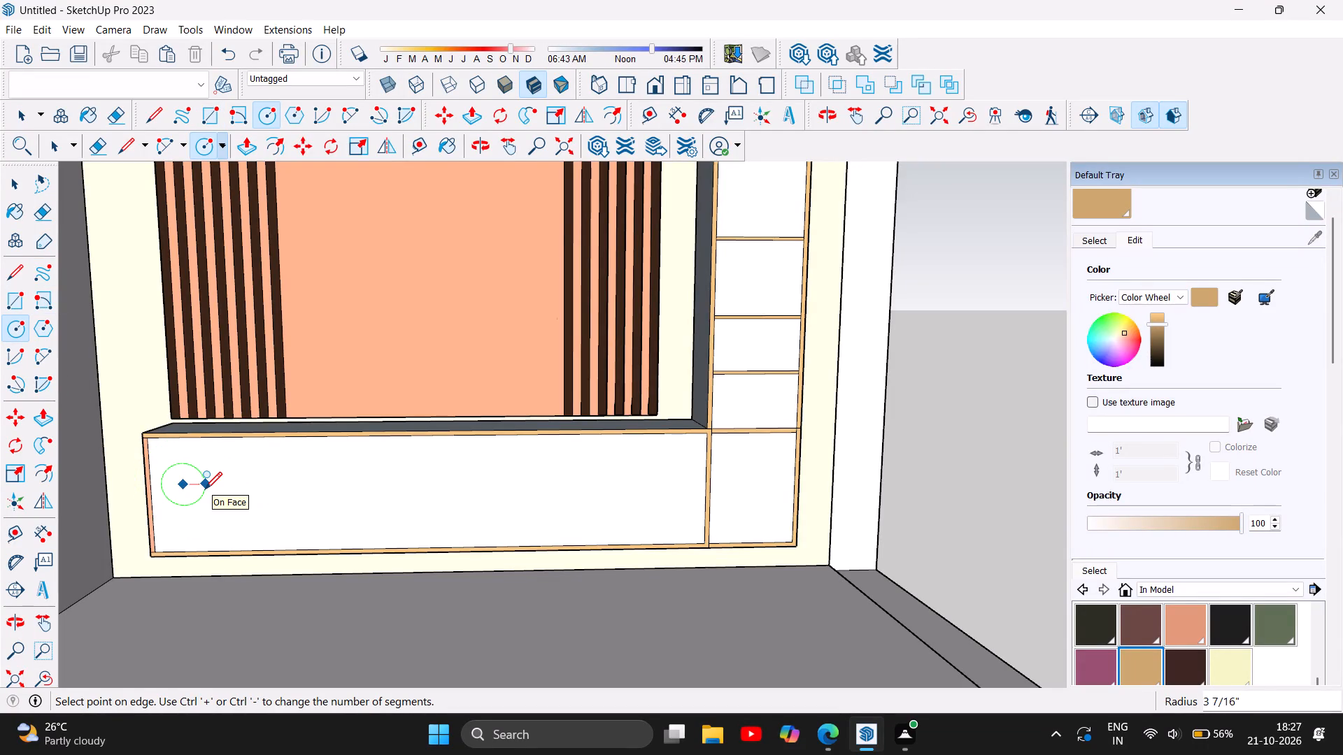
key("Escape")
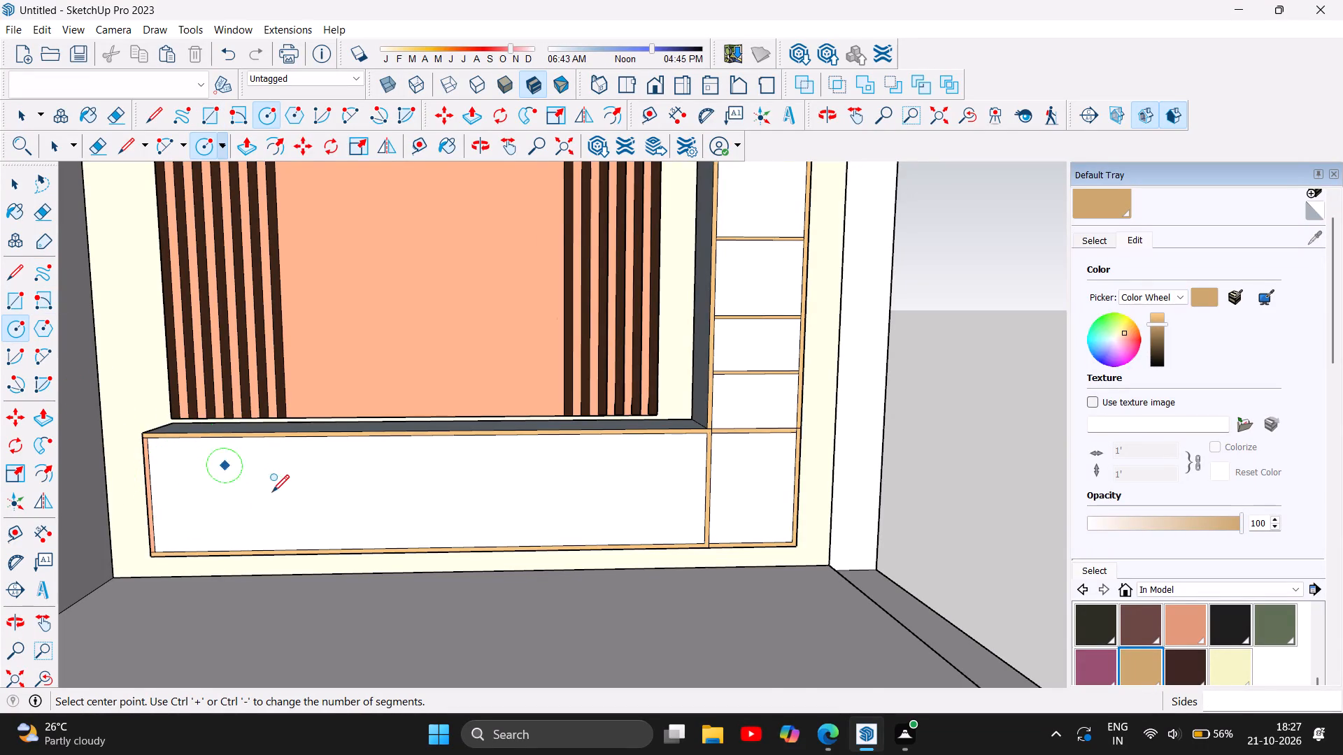
Pull the long console front face forward 0.75" with Push/Pull.
scroll(273, 491, "down", 4)
scroll(732, 550, "down", 5)
scroll(630, 549, "up", 7)
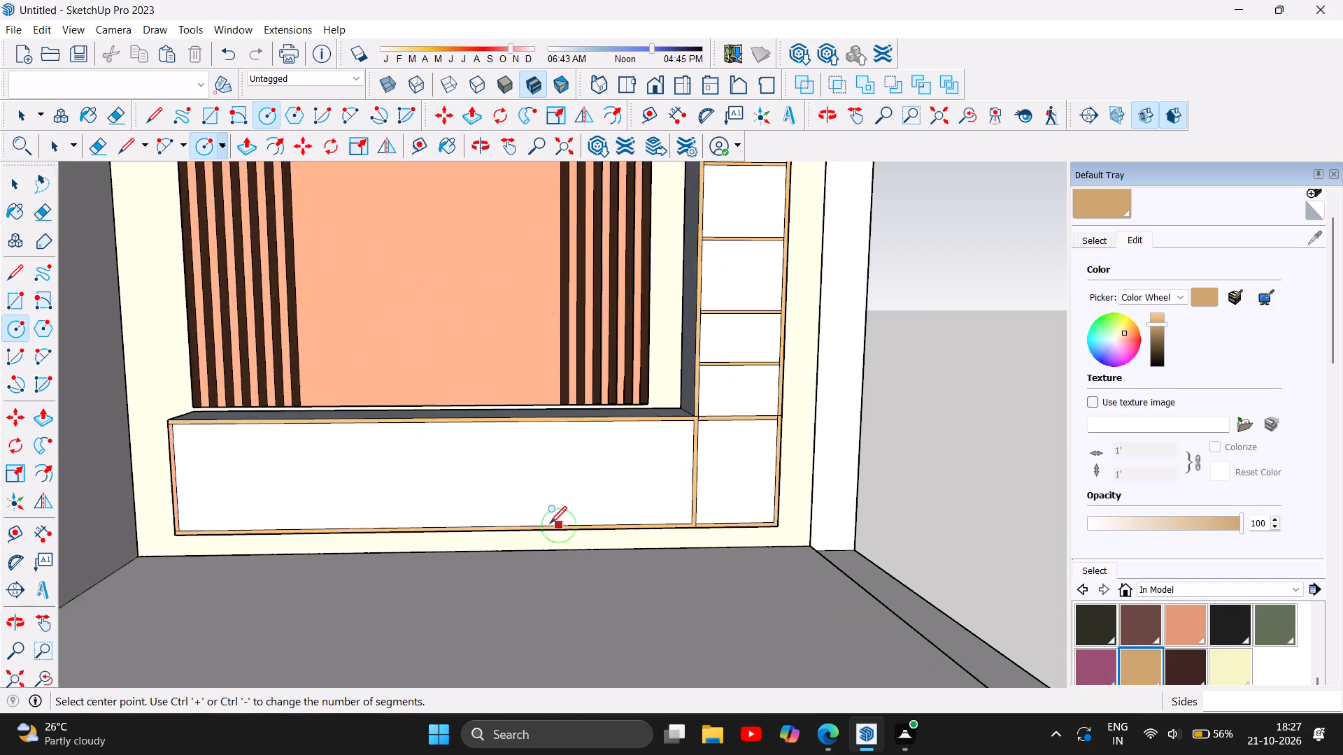
scroll(495, 540, "up", 3)
scroll(448, 475, "down", 3)
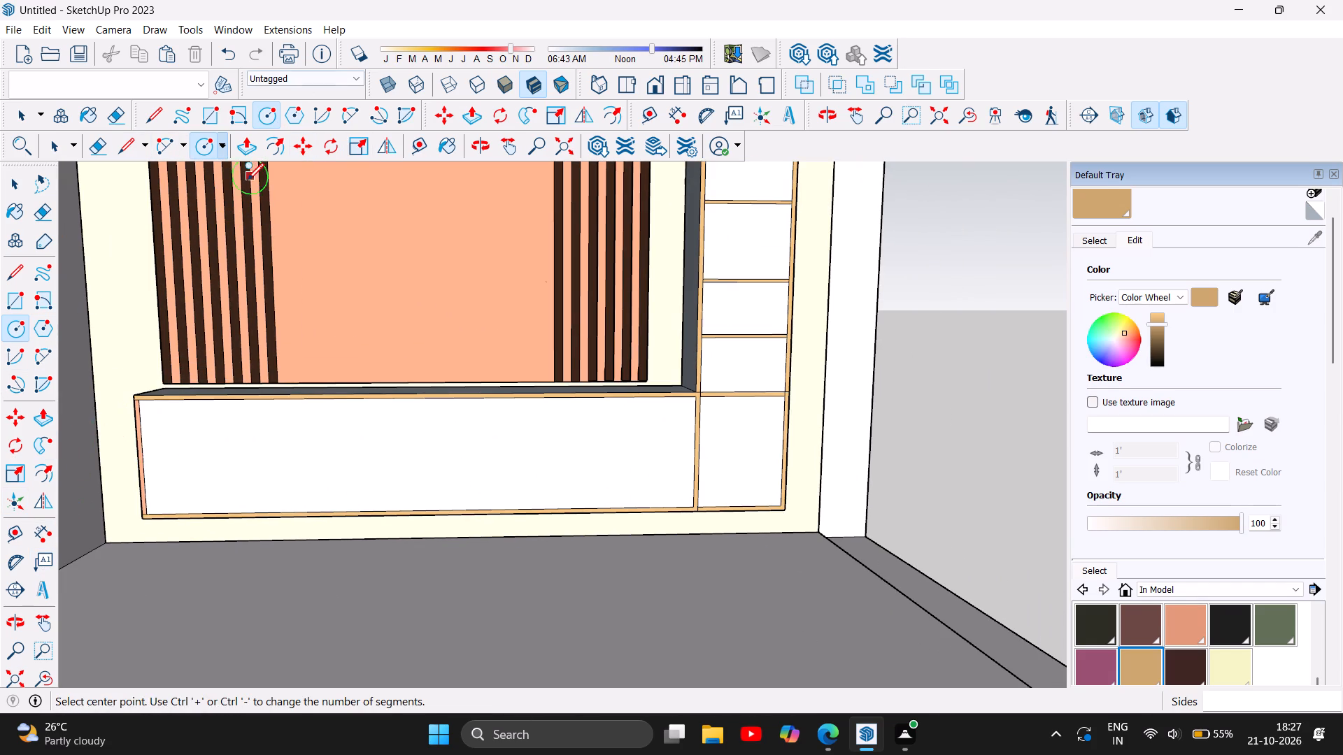
left_click(247, 150)
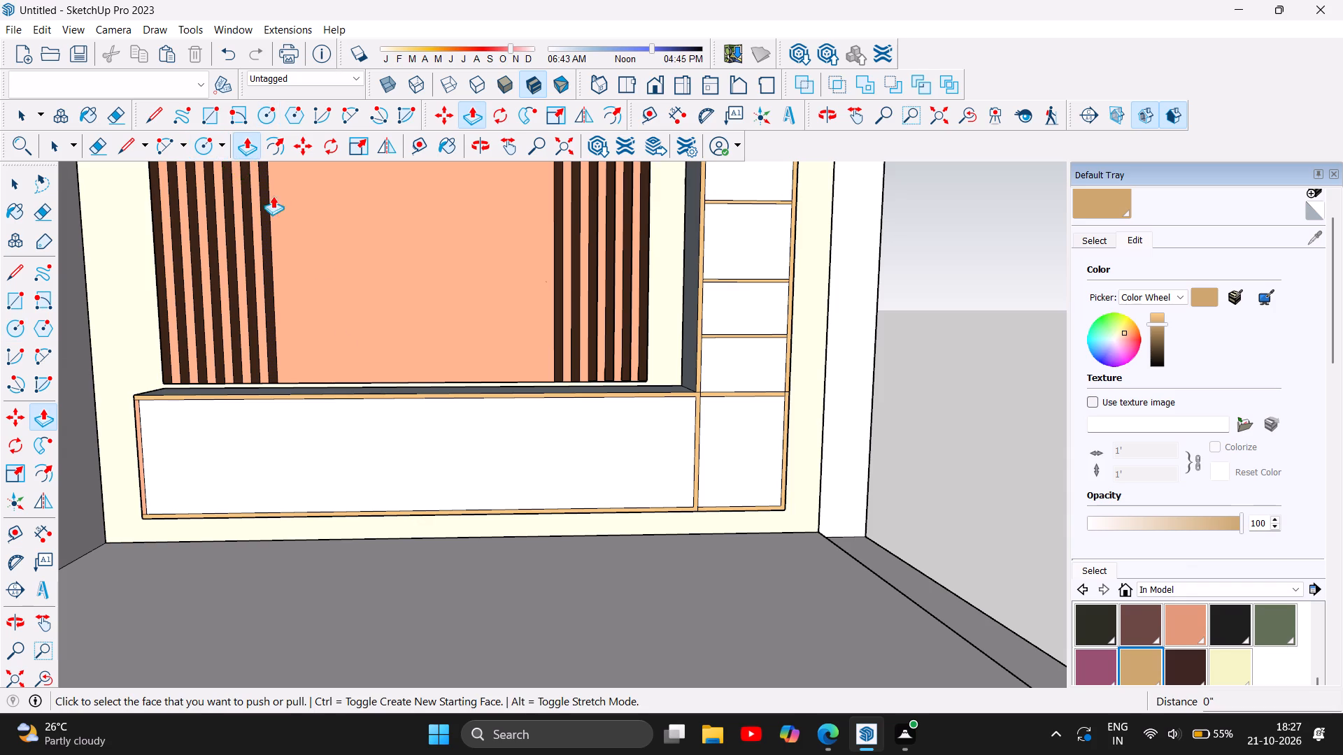
left_click(353, 440)
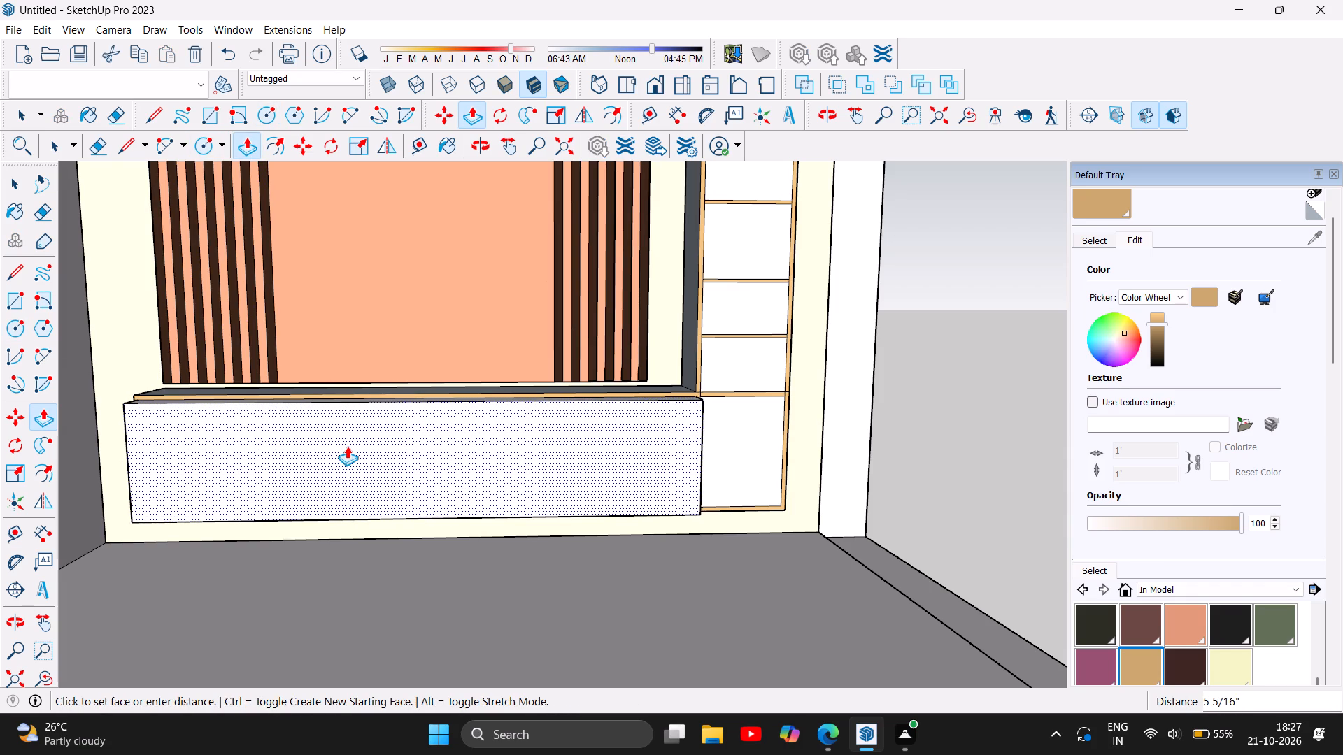
type("0.75")
key("Return")
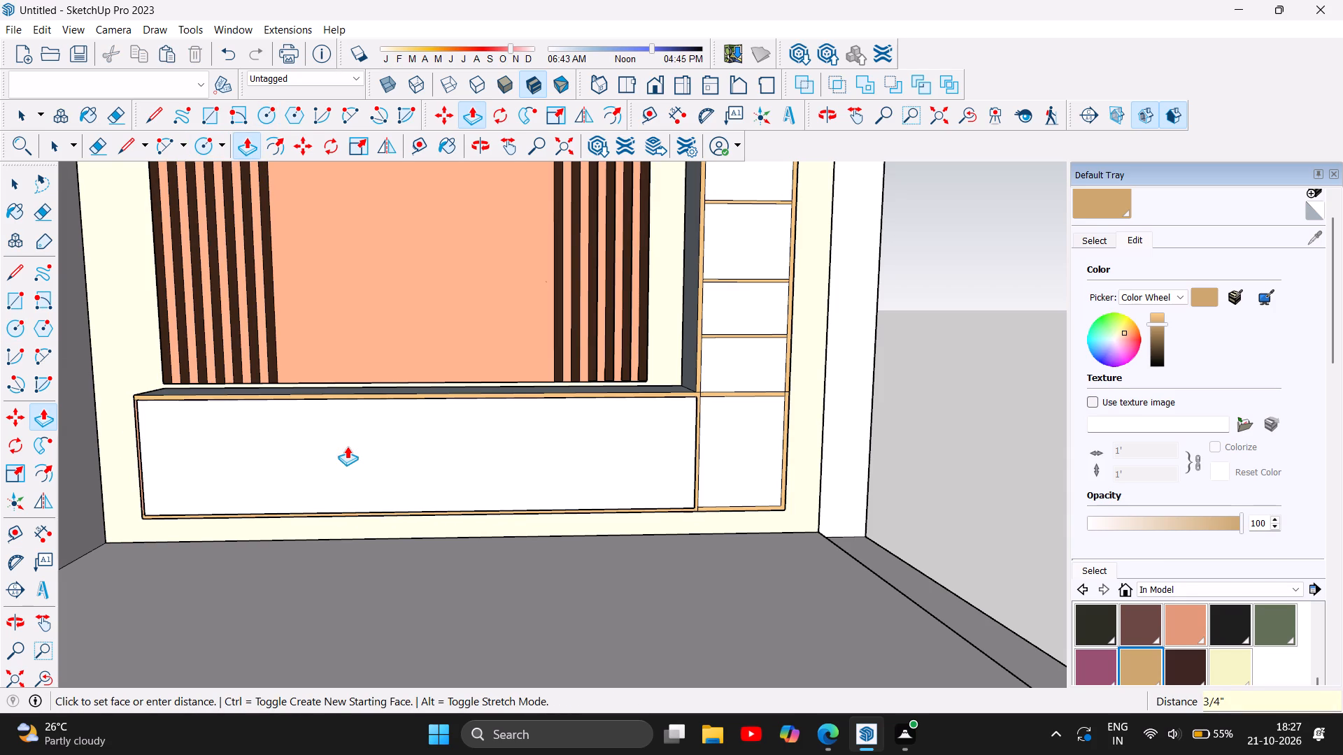
Pull the tan edge frame around the console front forward 0.75" with Push/Pull.
scroll(753, 385, "up", 16)
scroll(503, 400, "up", 10)
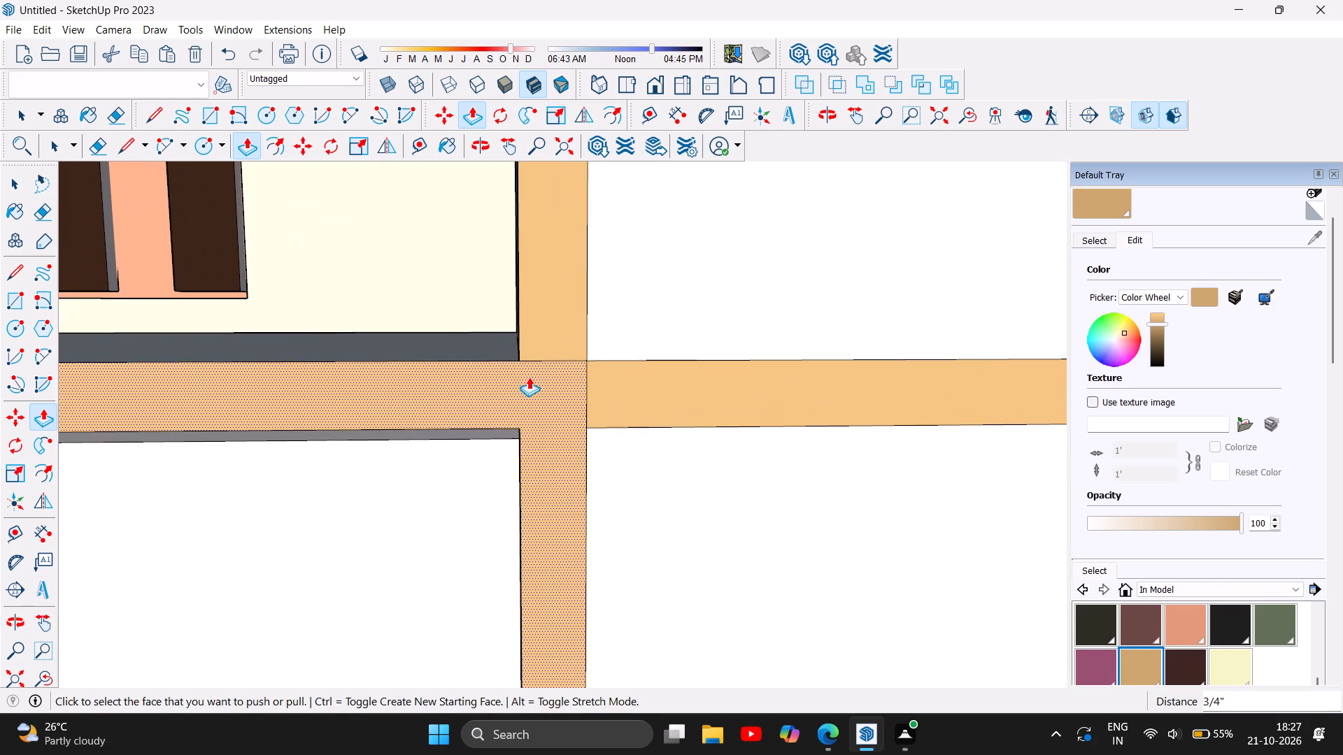
left_click(529, 377)
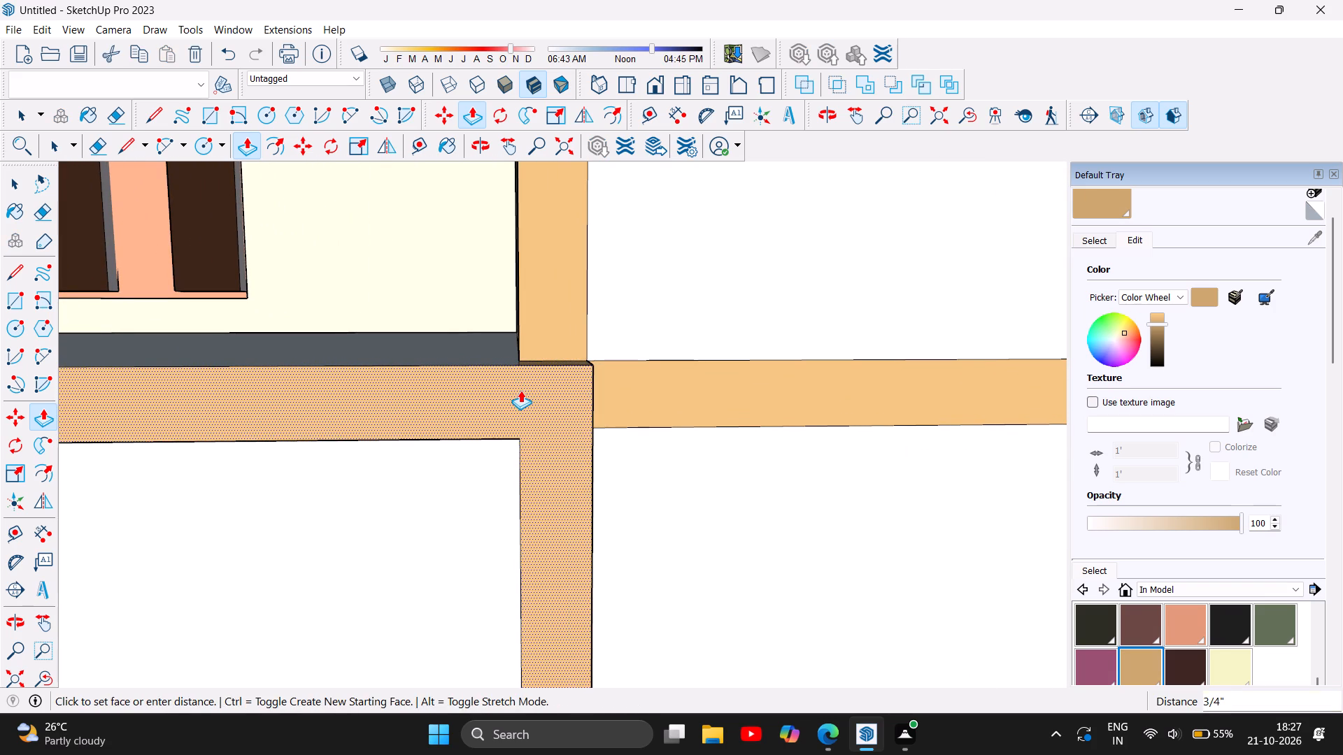
type("0.75")
key("Return")
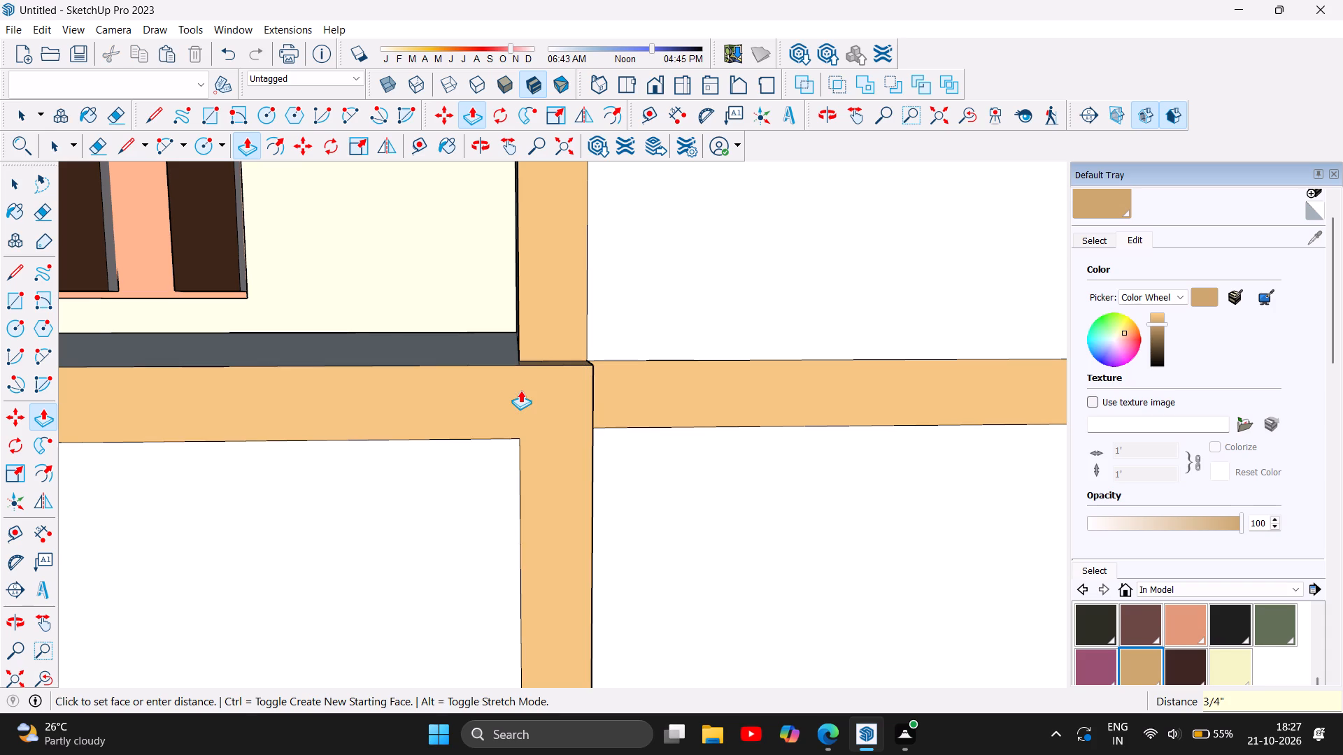
Pull the front face of the bottom compartment beneath the tall shelf unit forward 0.75".
scroll(654, 296, "down", 11)
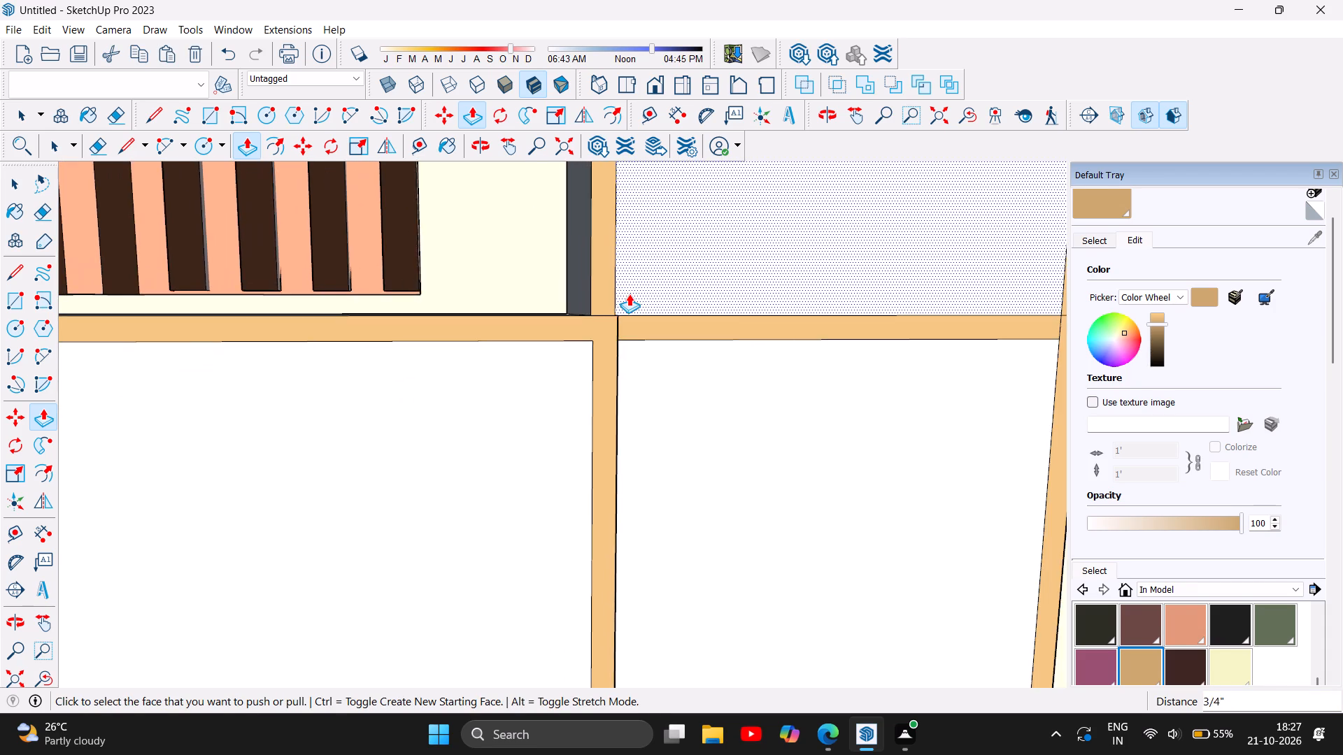
scroll(629, 294, "down", 6)
left_click(679, 373)
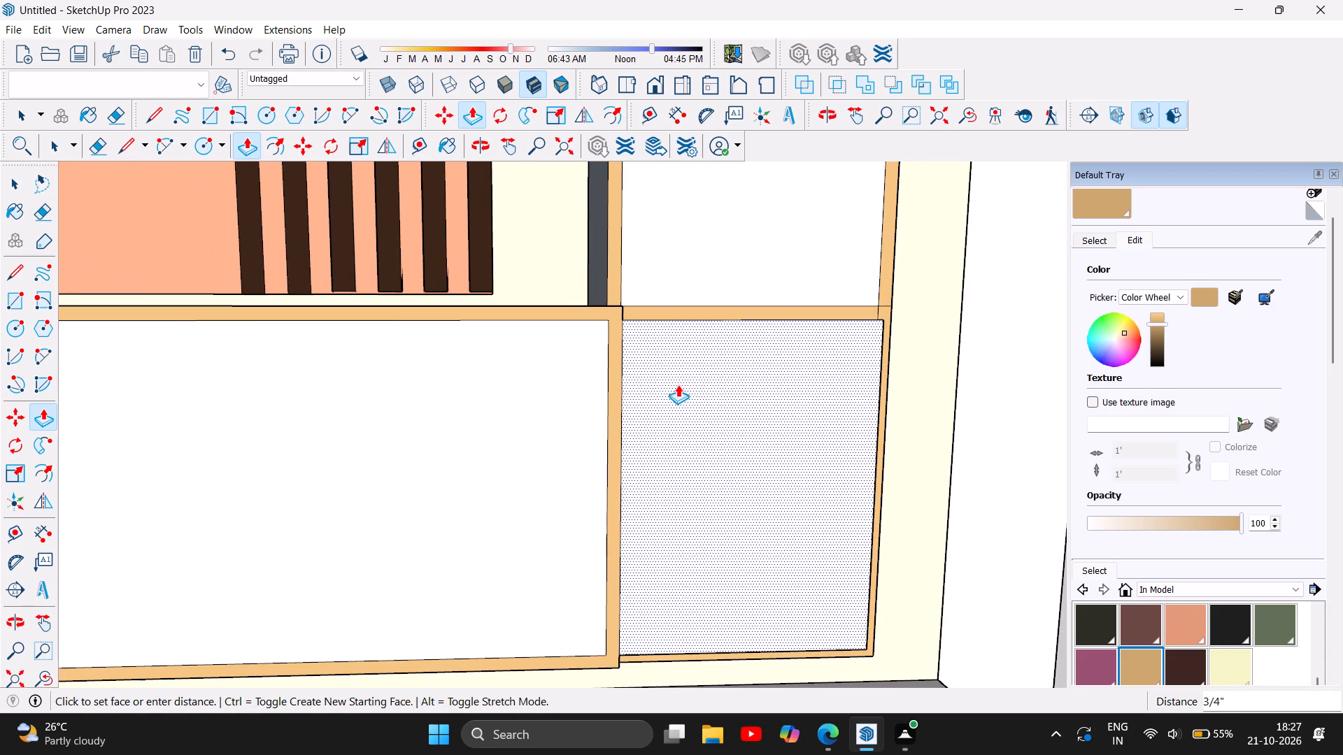
type("0.75")
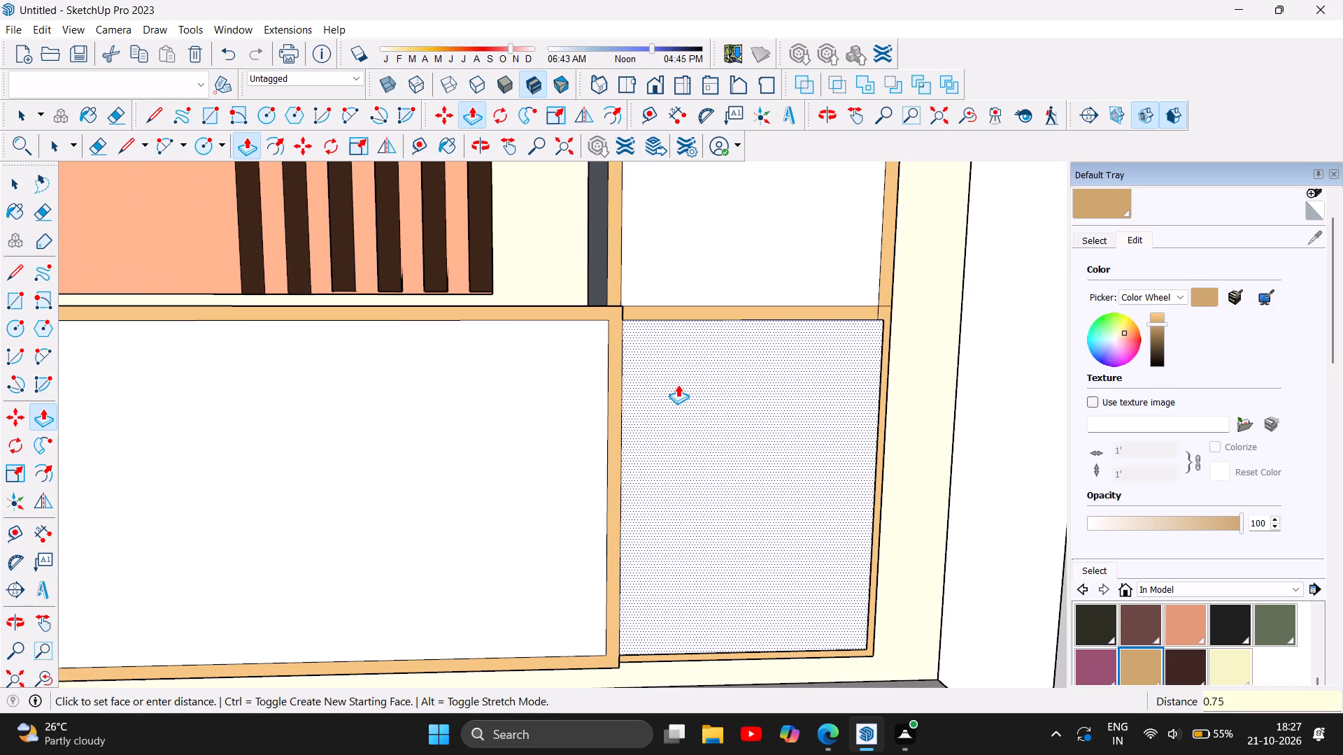
key("Return")
Pull the horizontal tan edge directly above the bottom compartment forward 0.75".
scroll(854, 300, "up", 4)
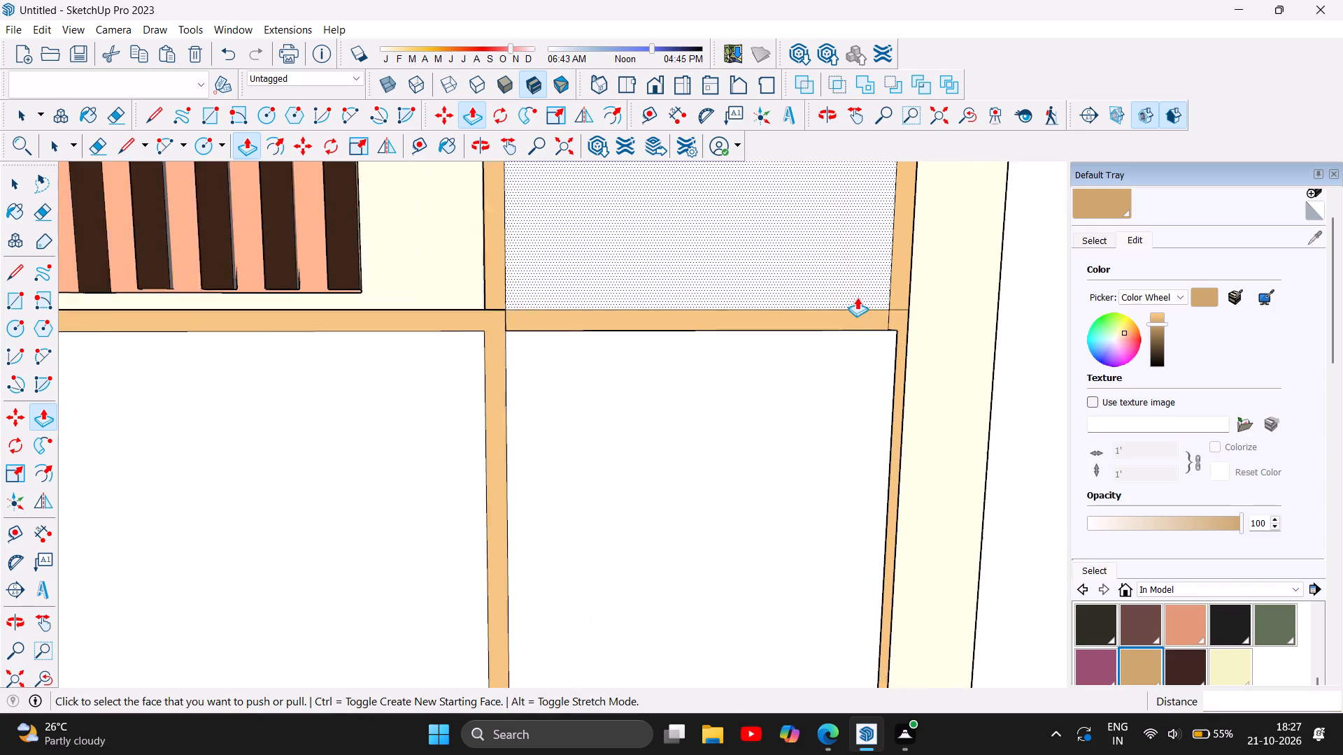
scroll(857, 297, "up", 2)
scroll(783, 292, "up", 6)
left_click(665, 354)
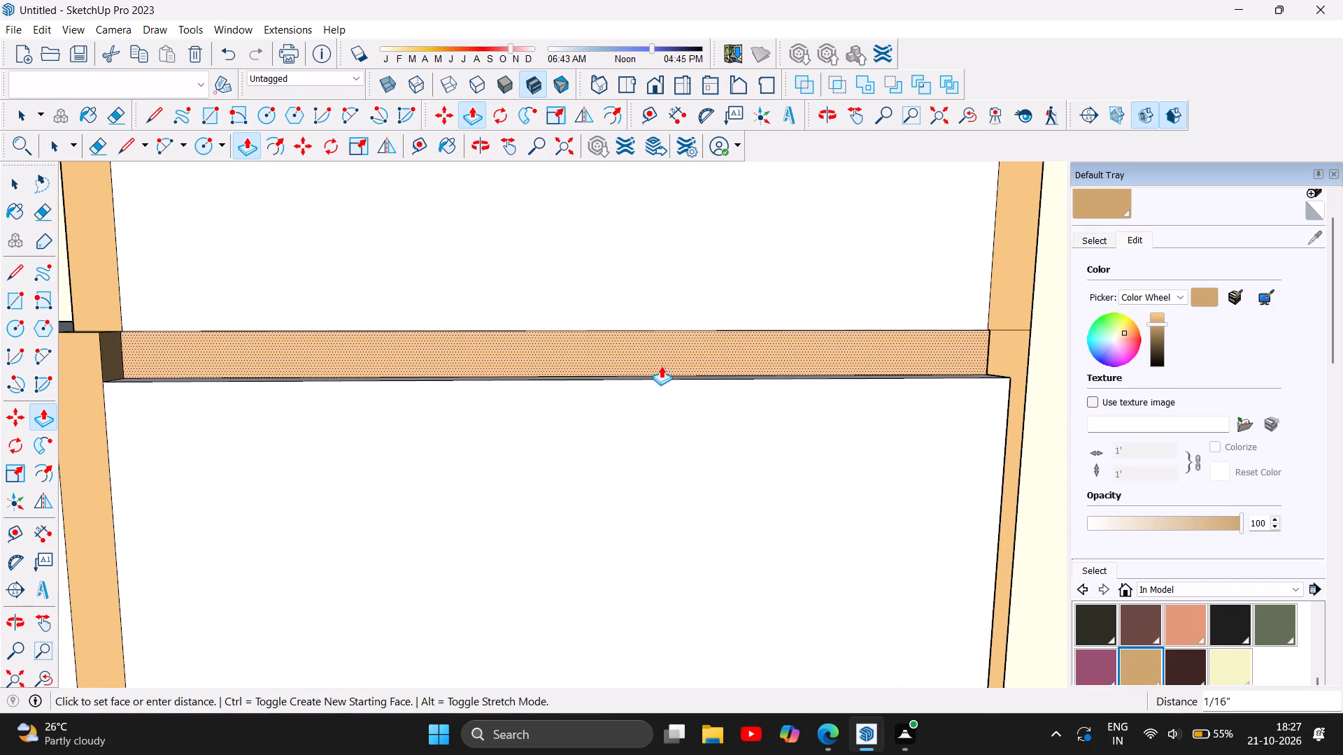
type("0.75")
key("Return")
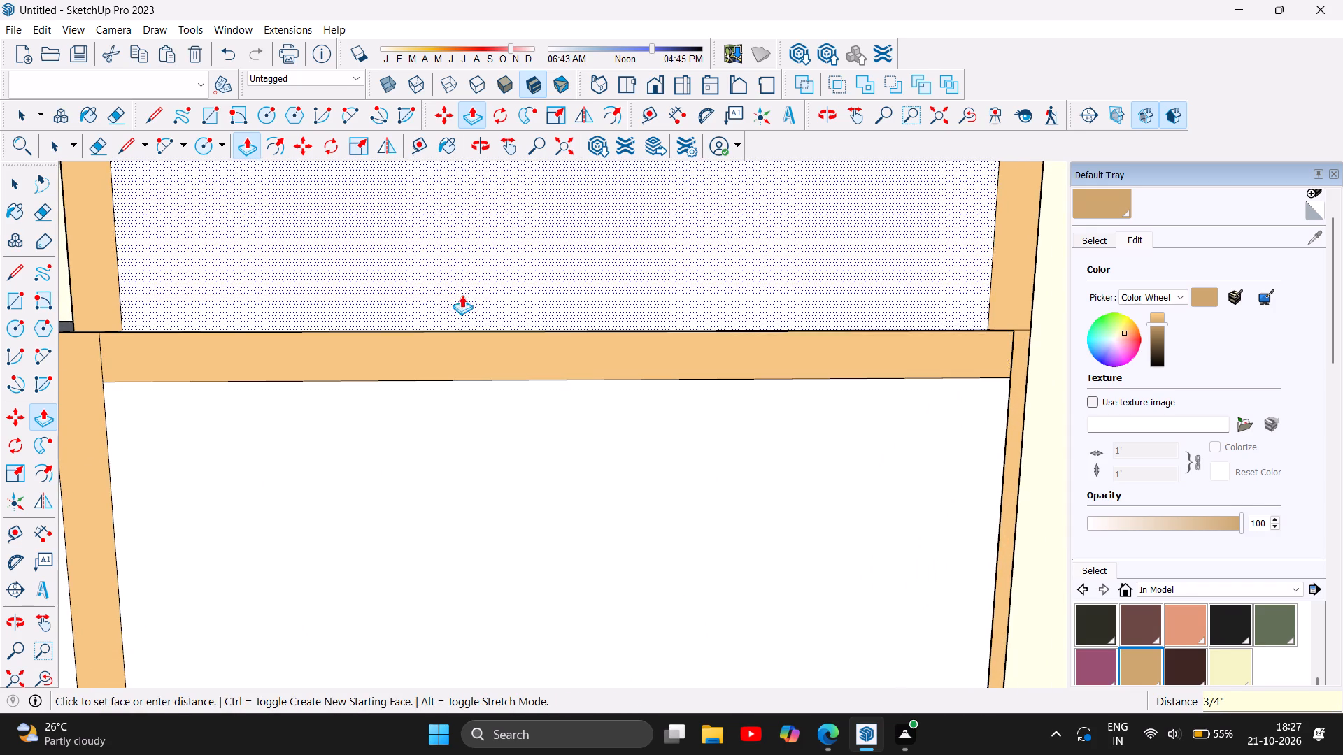
Pull the outer vertical tan edge of the bottom compartment, on the side away from the console, forward 0.75".
scroll(449, 357, "down", 6)
scroll(122, 331, "up", 5)
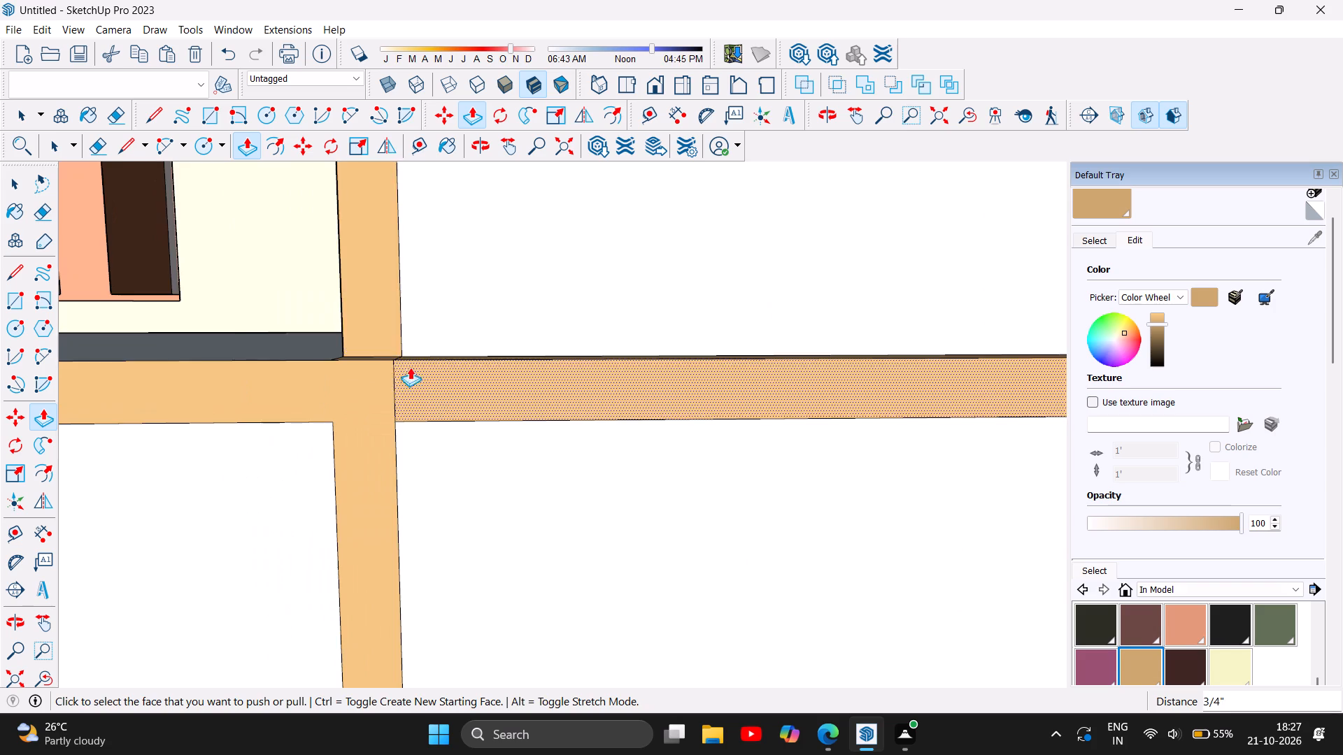
scroll(415, 366, "up", 6)
scroll(364, 415, "up", 7)
scroll(112, 301, "down", 6)
scroll(173, 341, "down", 4)
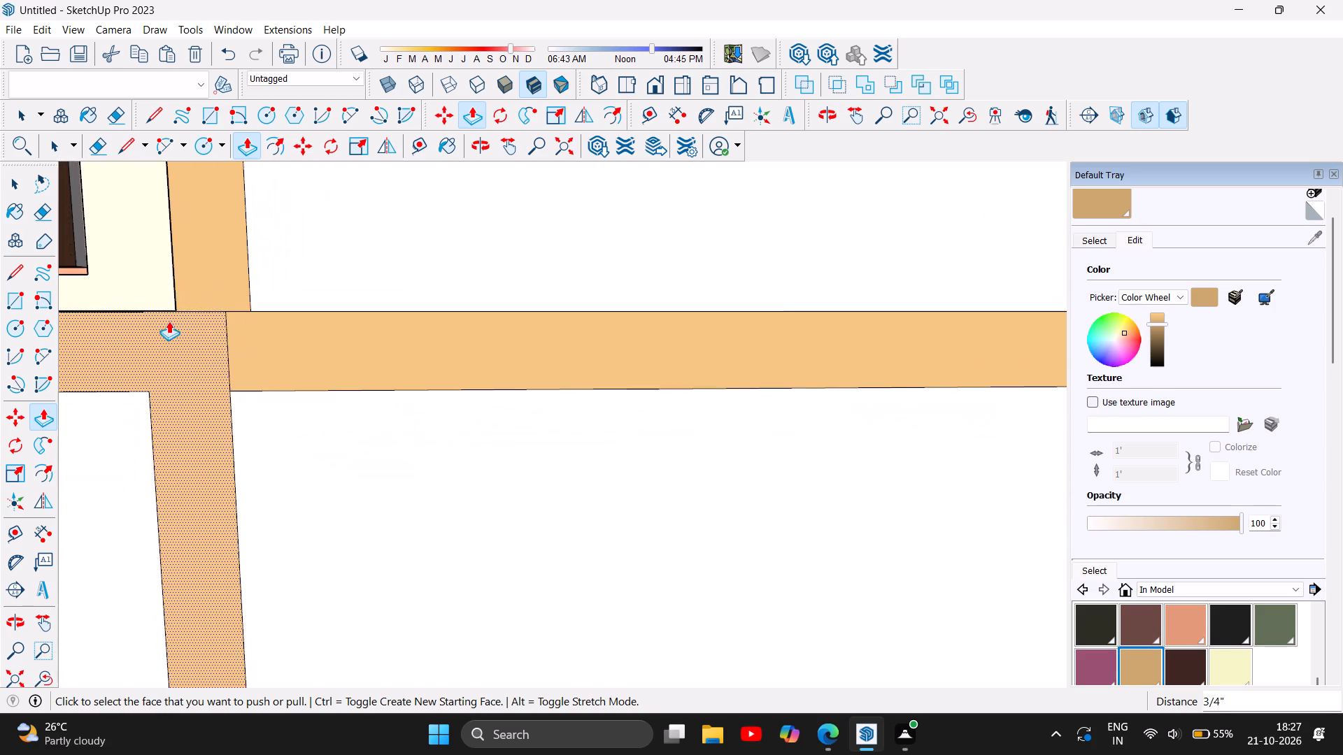
scroll(169, 321, "down", 20)
scroll(169, 321, "down", 2)
scroll(526, 421, "up", 3)
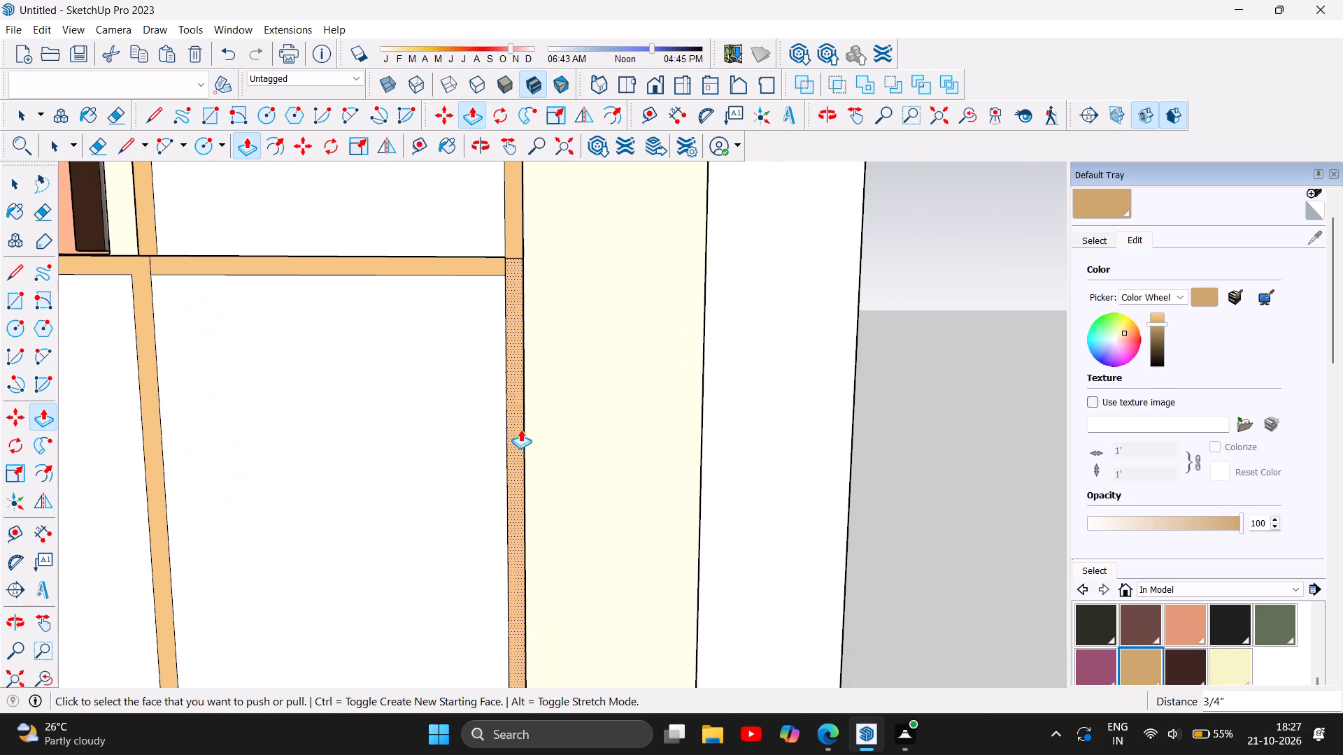
left_click(514, 426)
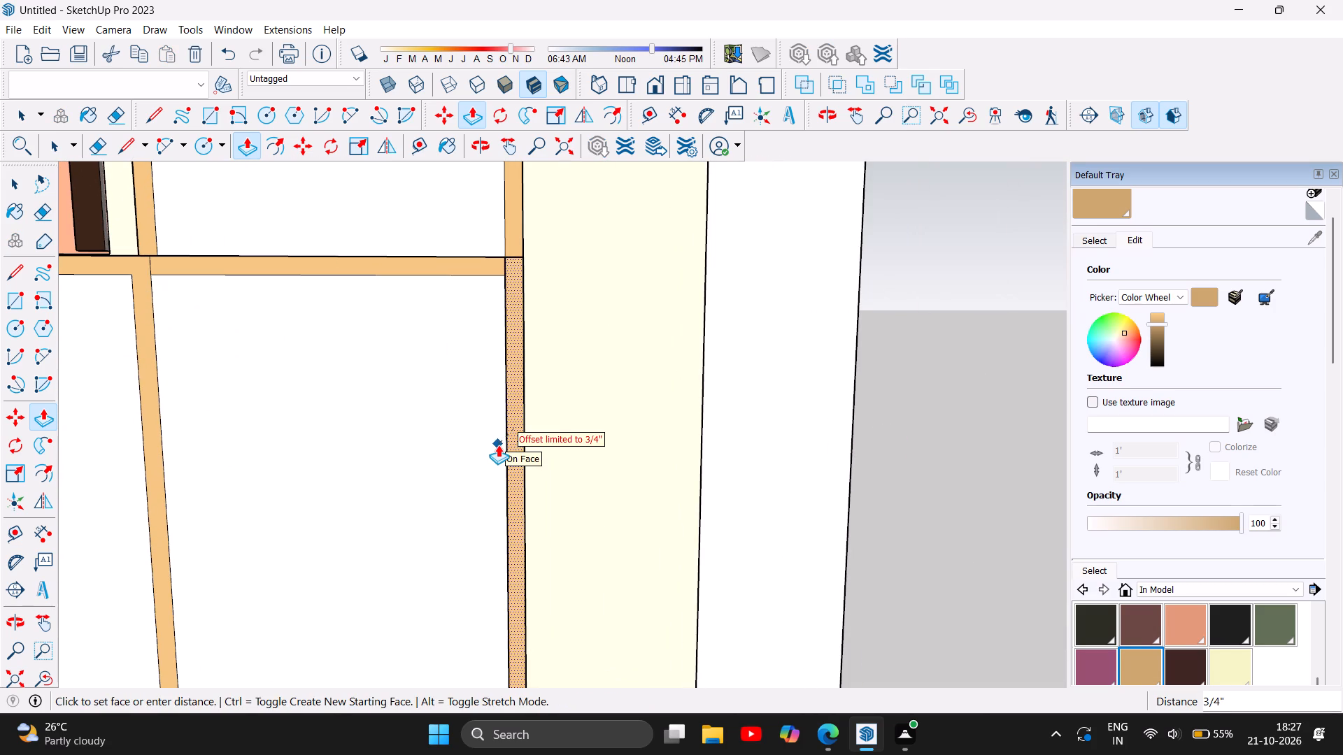
type("0.75")
key("Return")
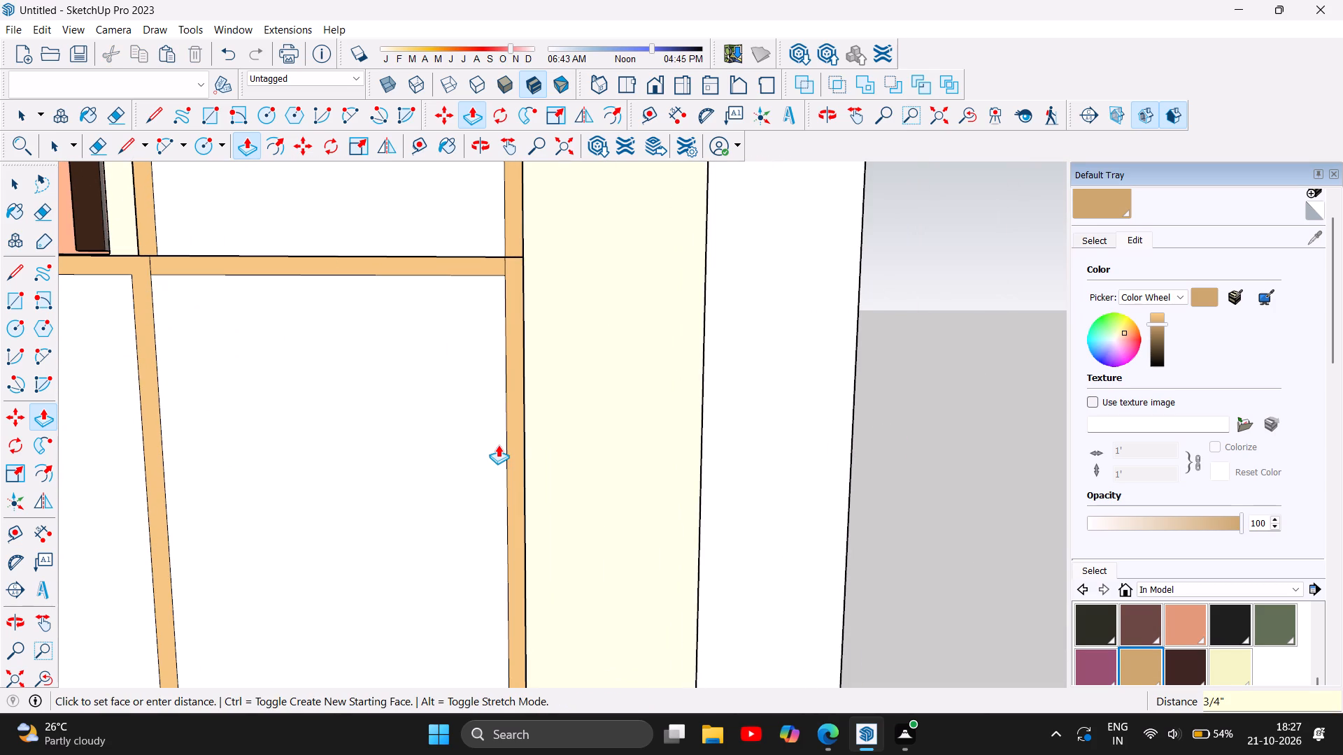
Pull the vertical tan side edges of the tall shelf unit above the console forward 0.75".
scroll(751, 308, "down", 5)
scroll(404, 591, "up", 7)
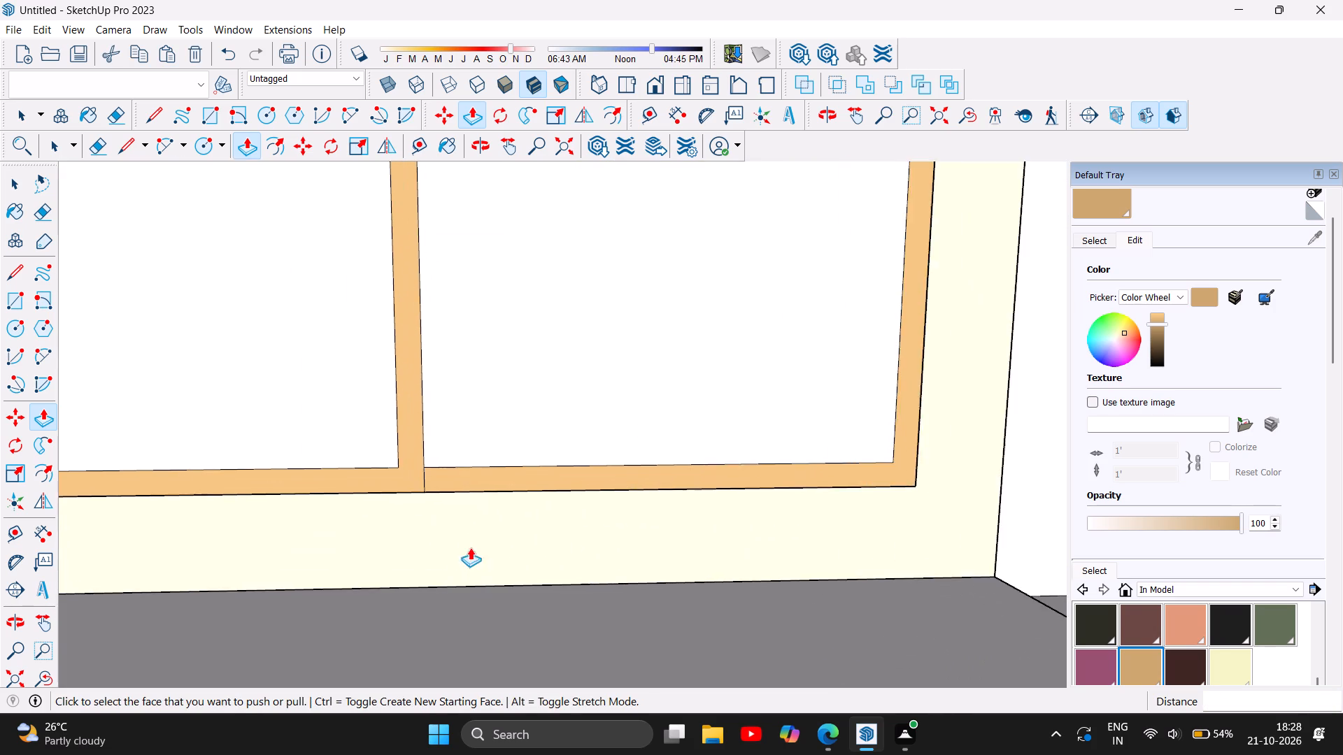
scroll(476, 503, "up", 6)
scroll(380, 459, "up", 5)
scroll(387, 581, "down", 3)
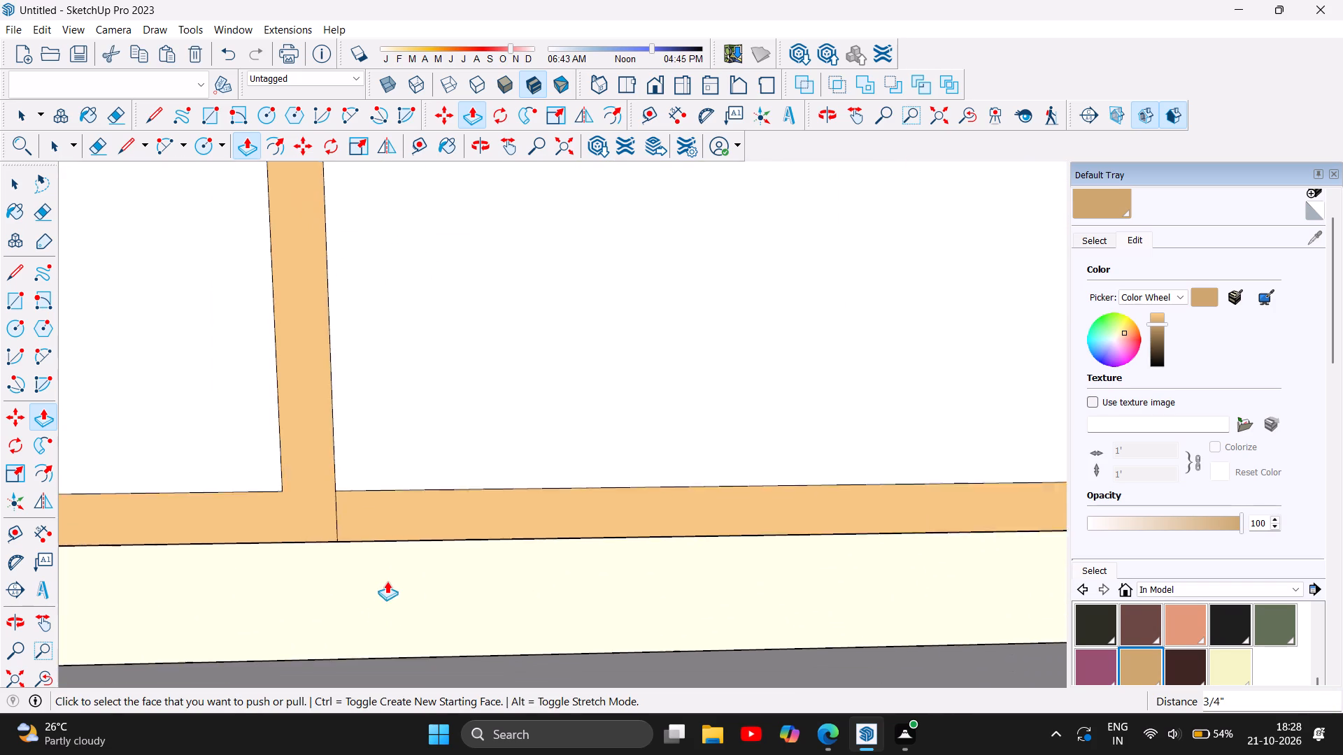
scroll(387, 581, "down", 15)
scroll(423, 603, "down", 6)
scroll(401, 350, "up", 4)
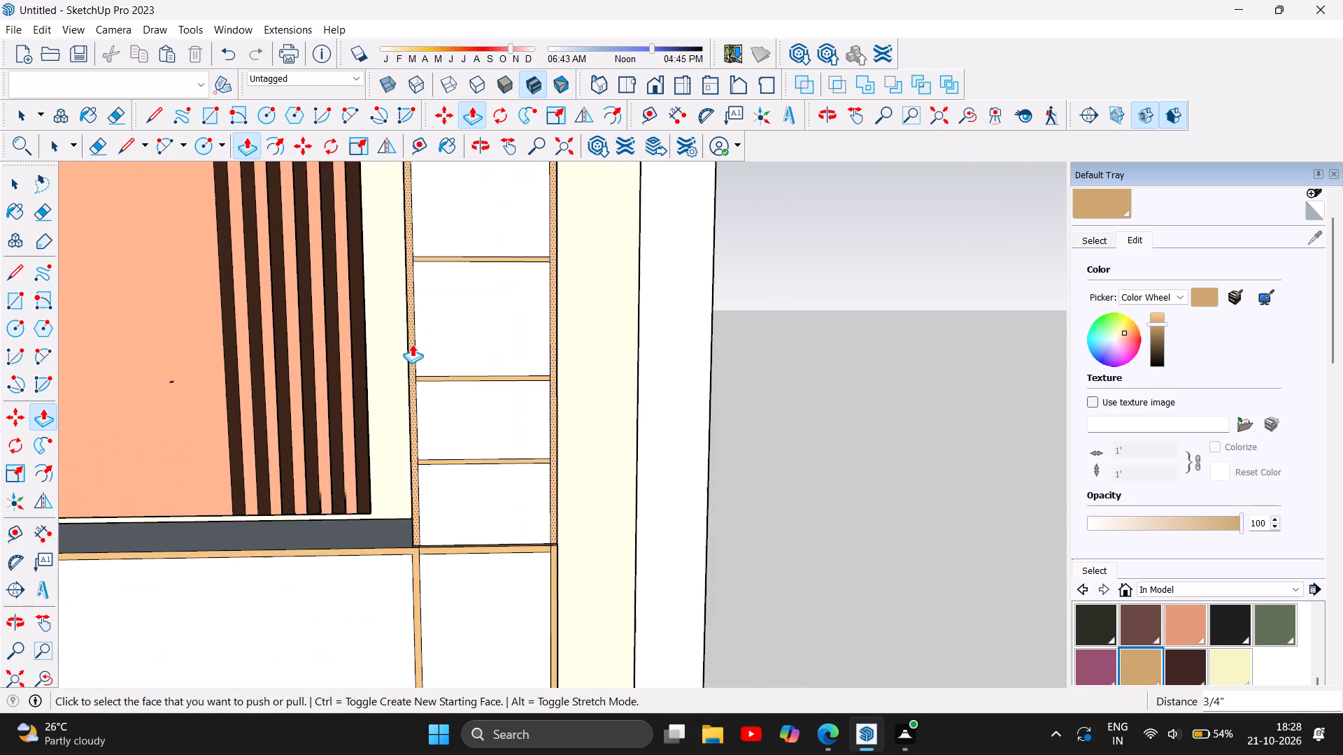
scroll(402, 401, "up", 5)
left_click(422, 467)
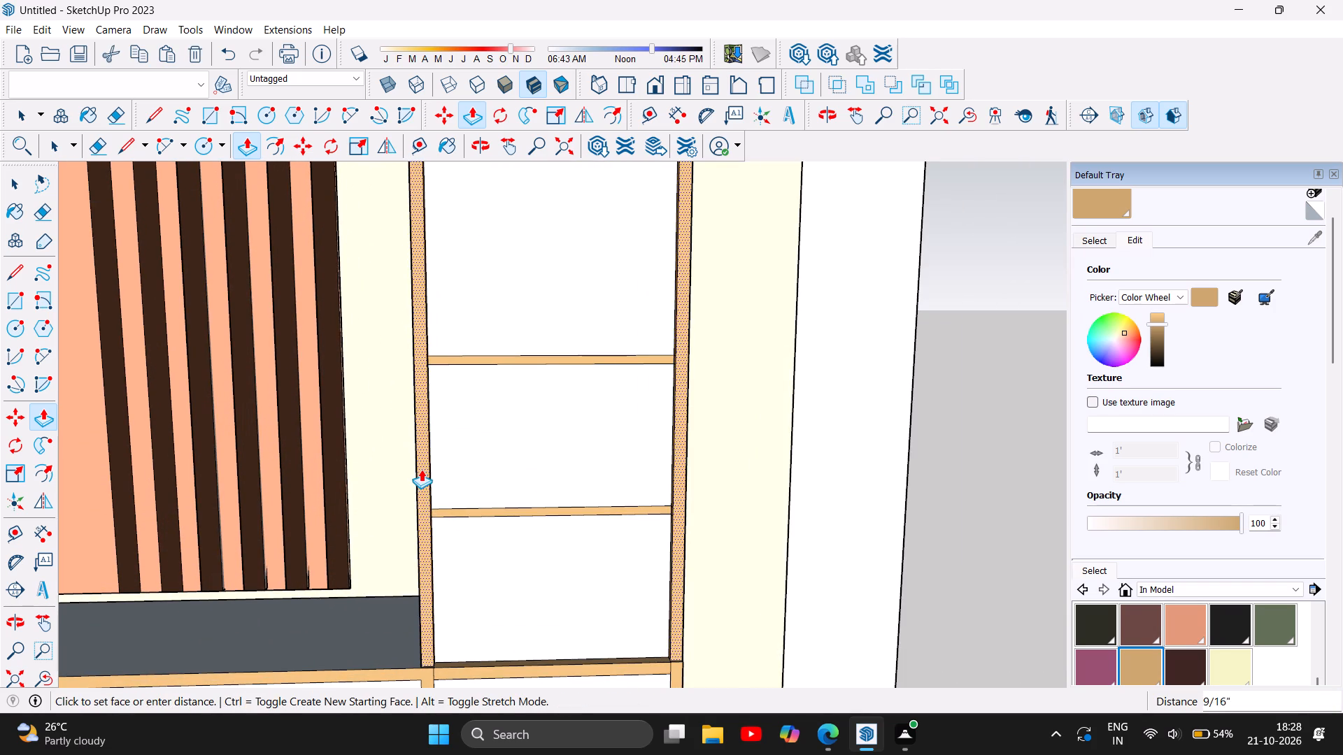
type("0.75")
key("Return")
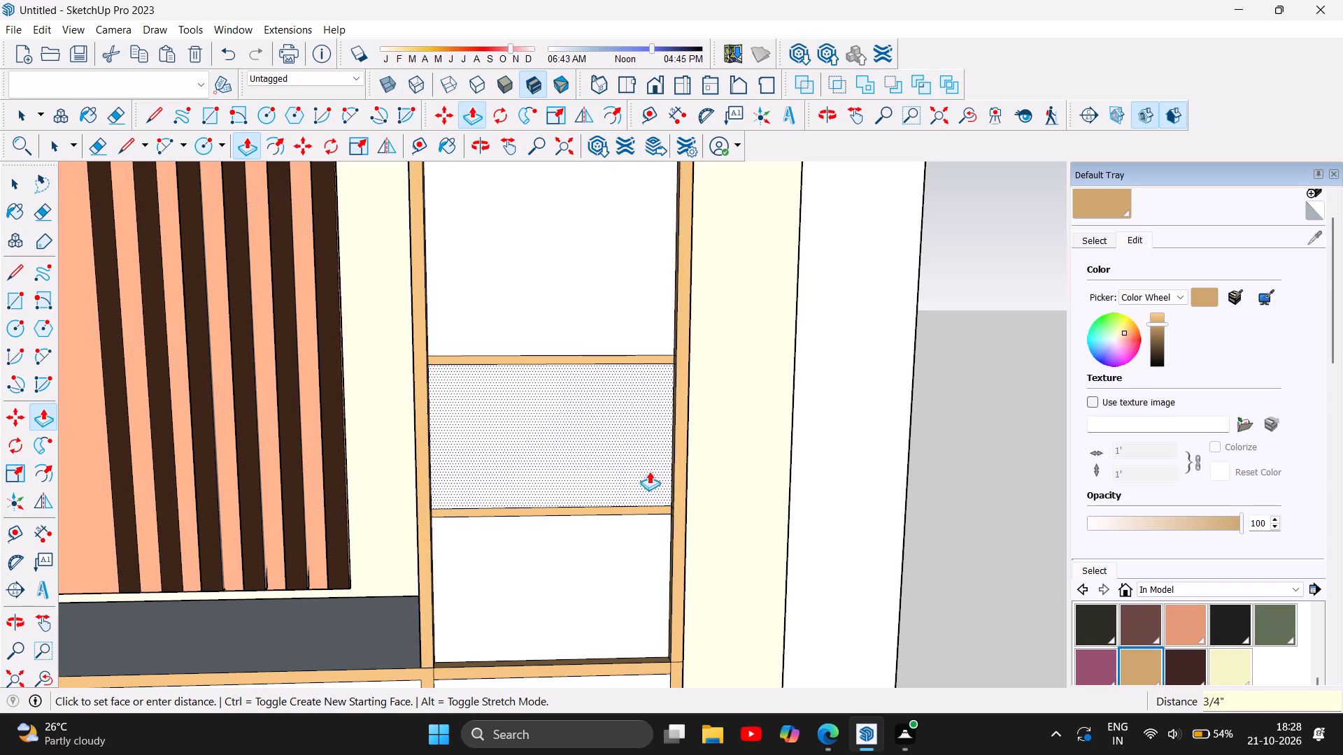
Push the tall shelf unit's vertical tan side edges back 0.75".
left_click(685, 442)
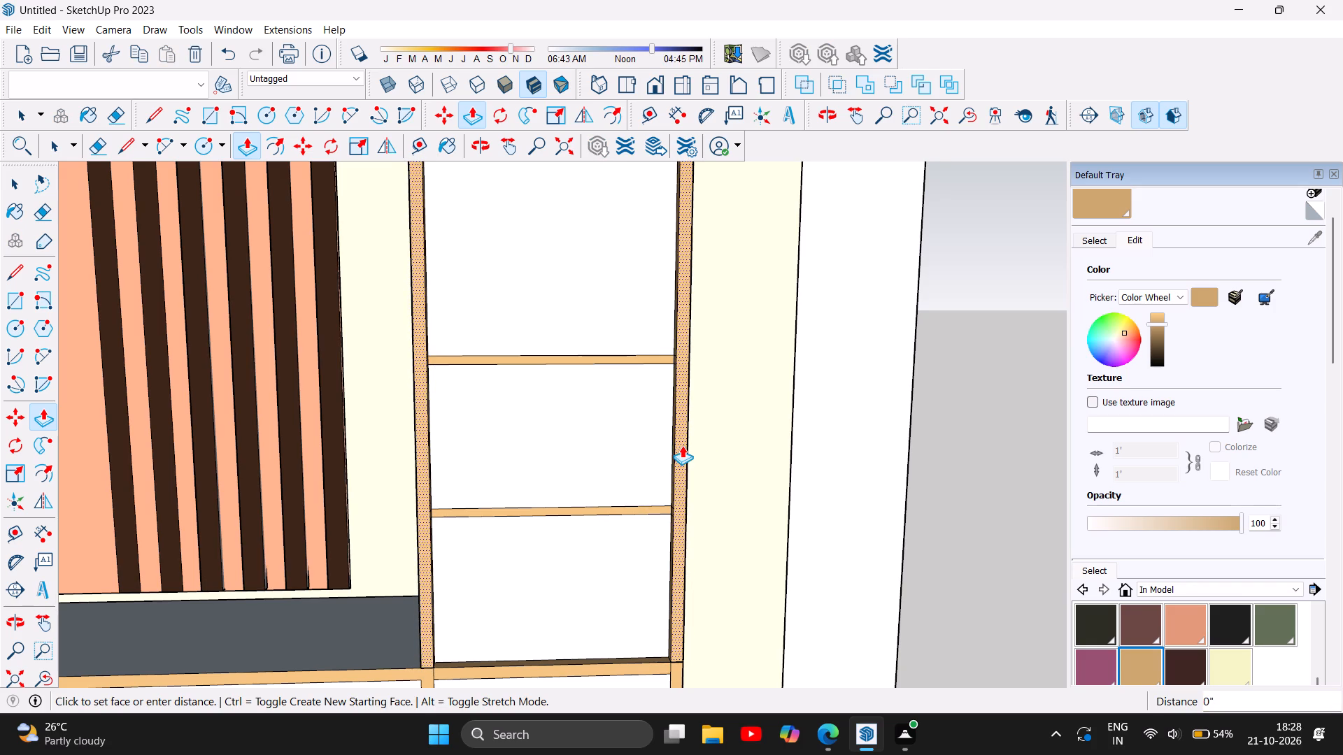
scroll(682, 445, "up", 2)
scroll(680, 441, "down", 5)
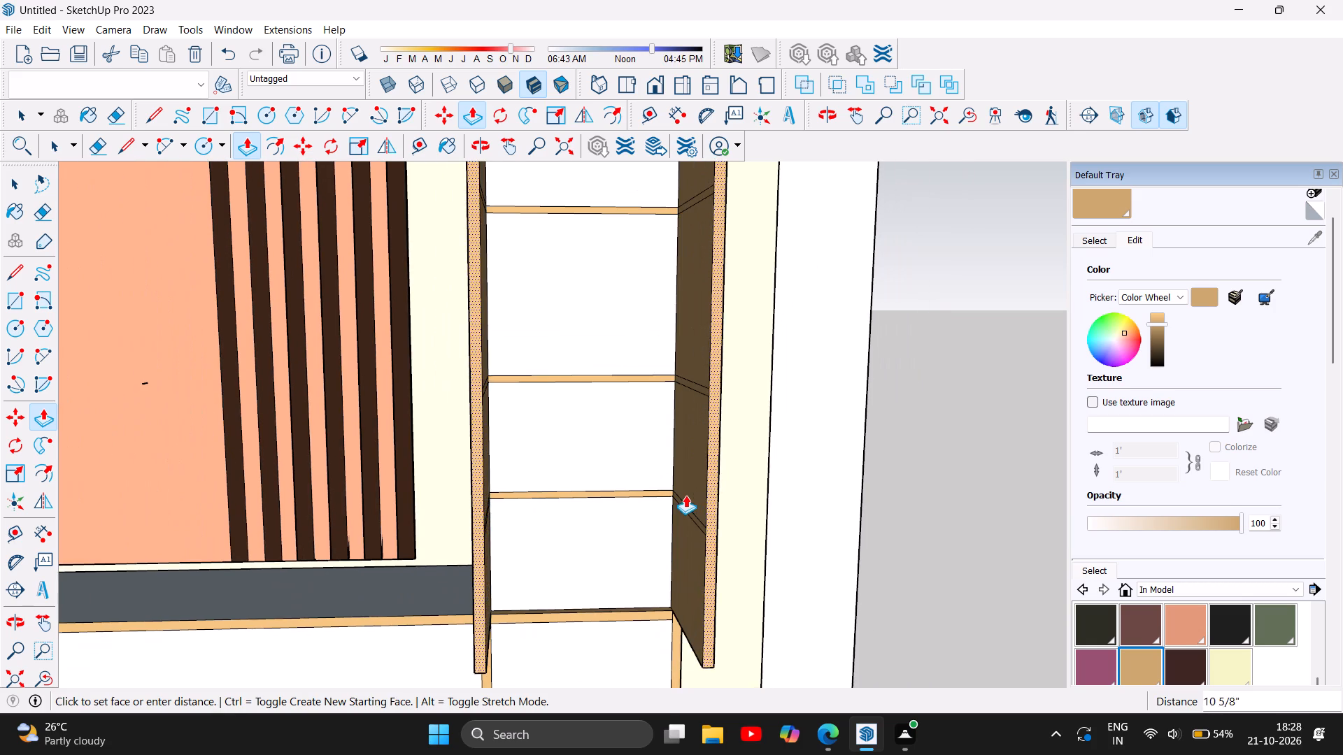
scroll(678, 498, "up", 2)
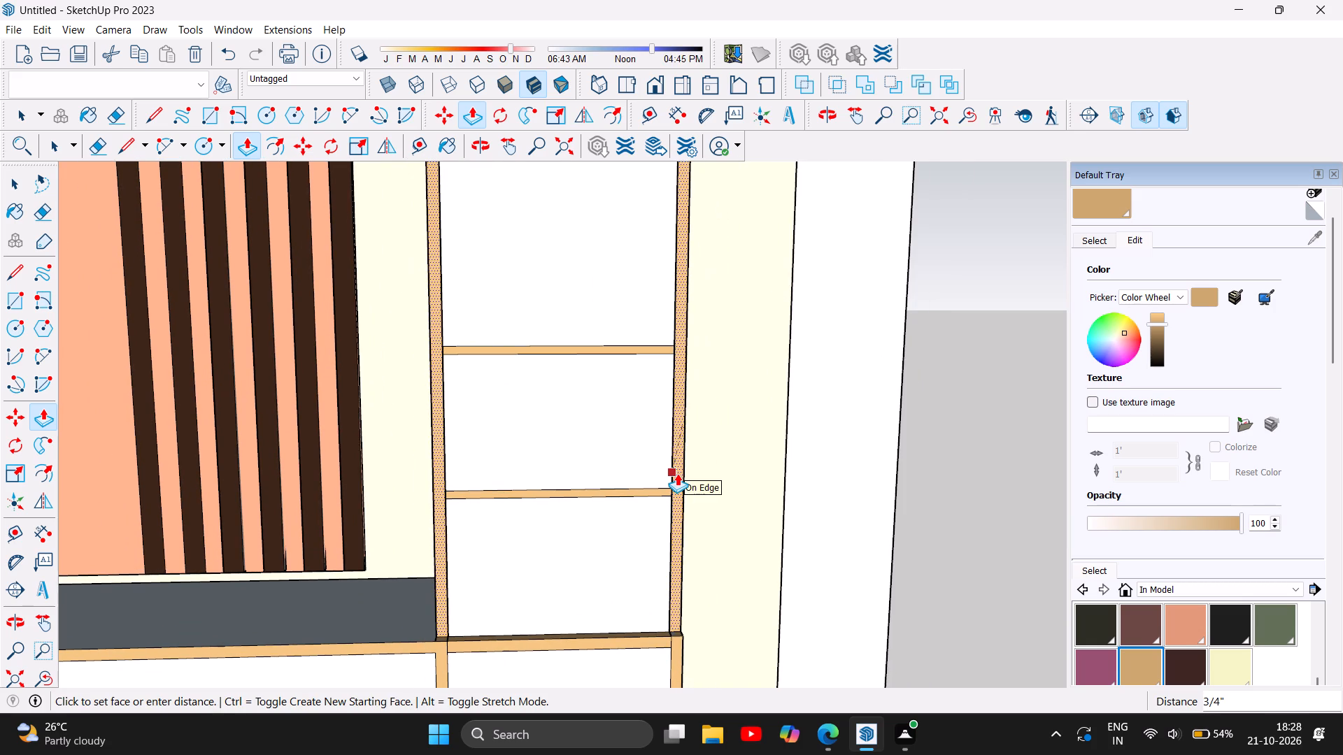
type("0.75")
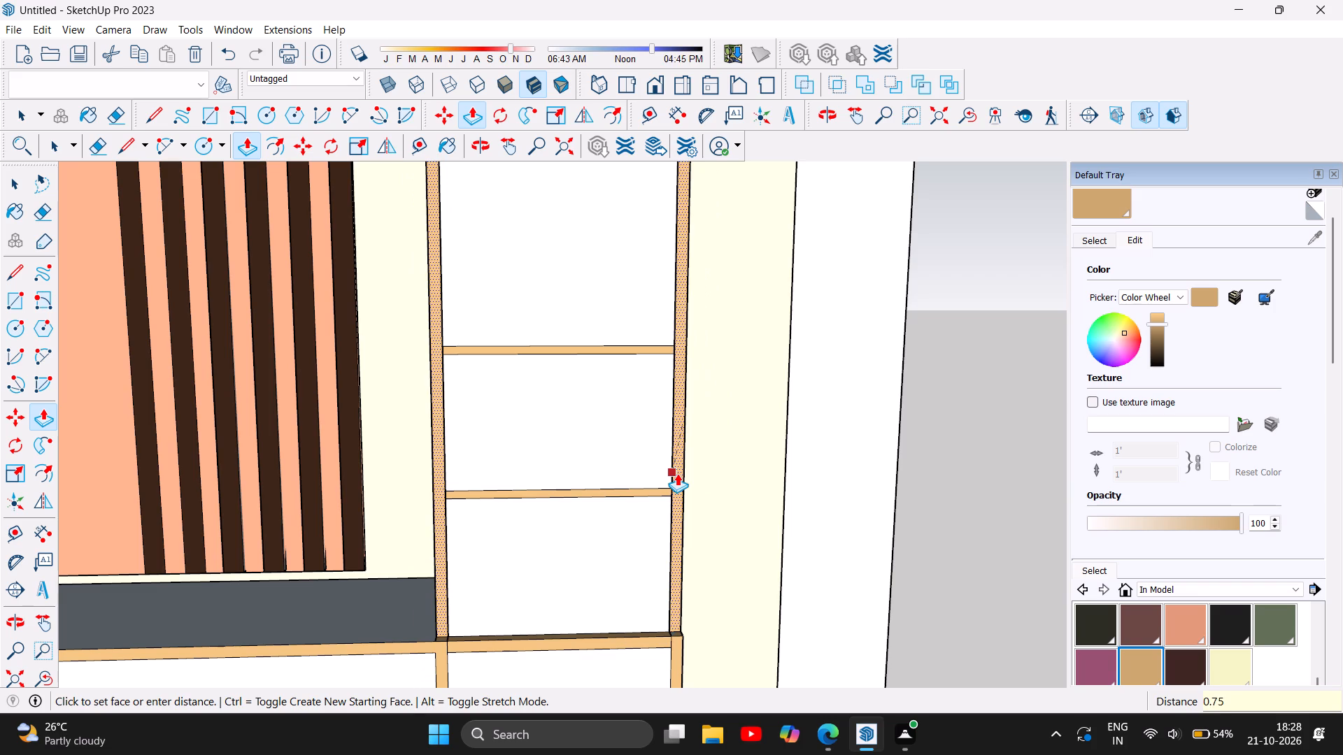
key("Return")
Examine the junction between the tall shelf unit and its bottom compartment up close and from above.
scroll(445, 664, "up", 4)
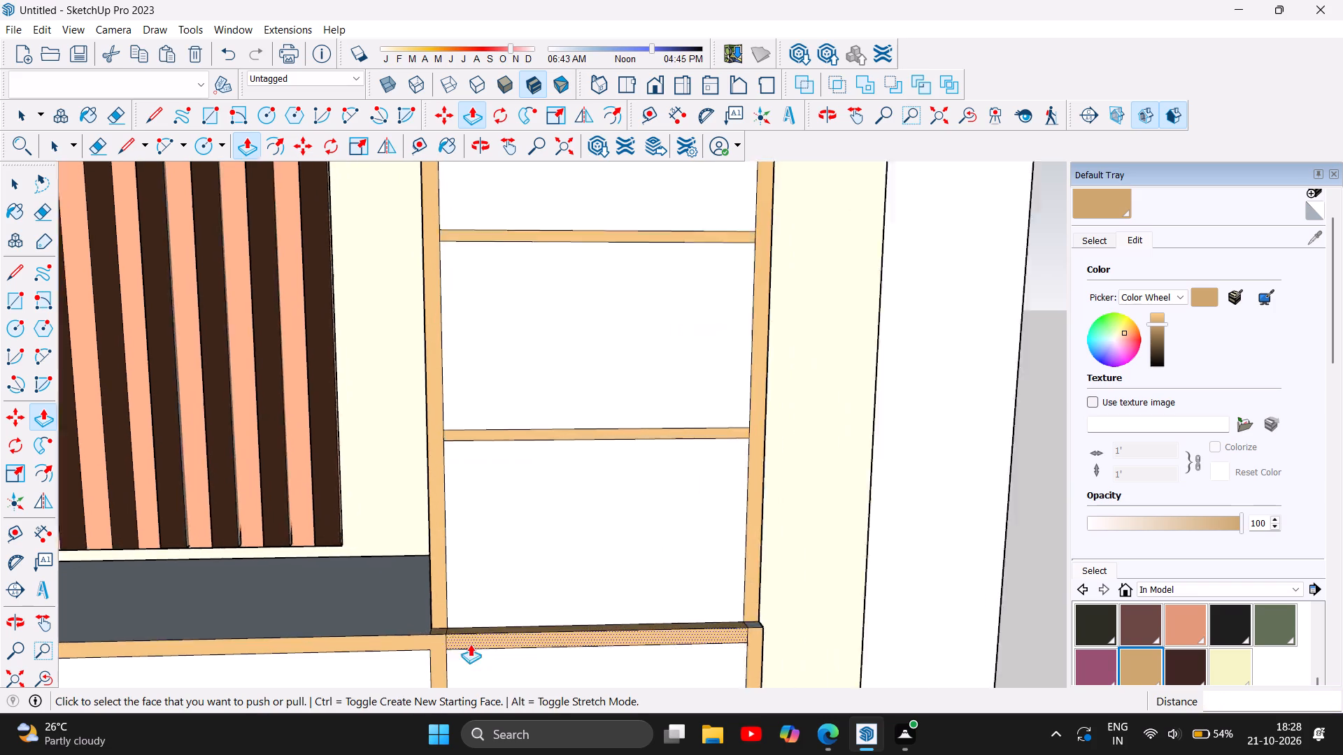
scroll(470, 644, "up", 2)
scroll(560, 518, "up", 2)
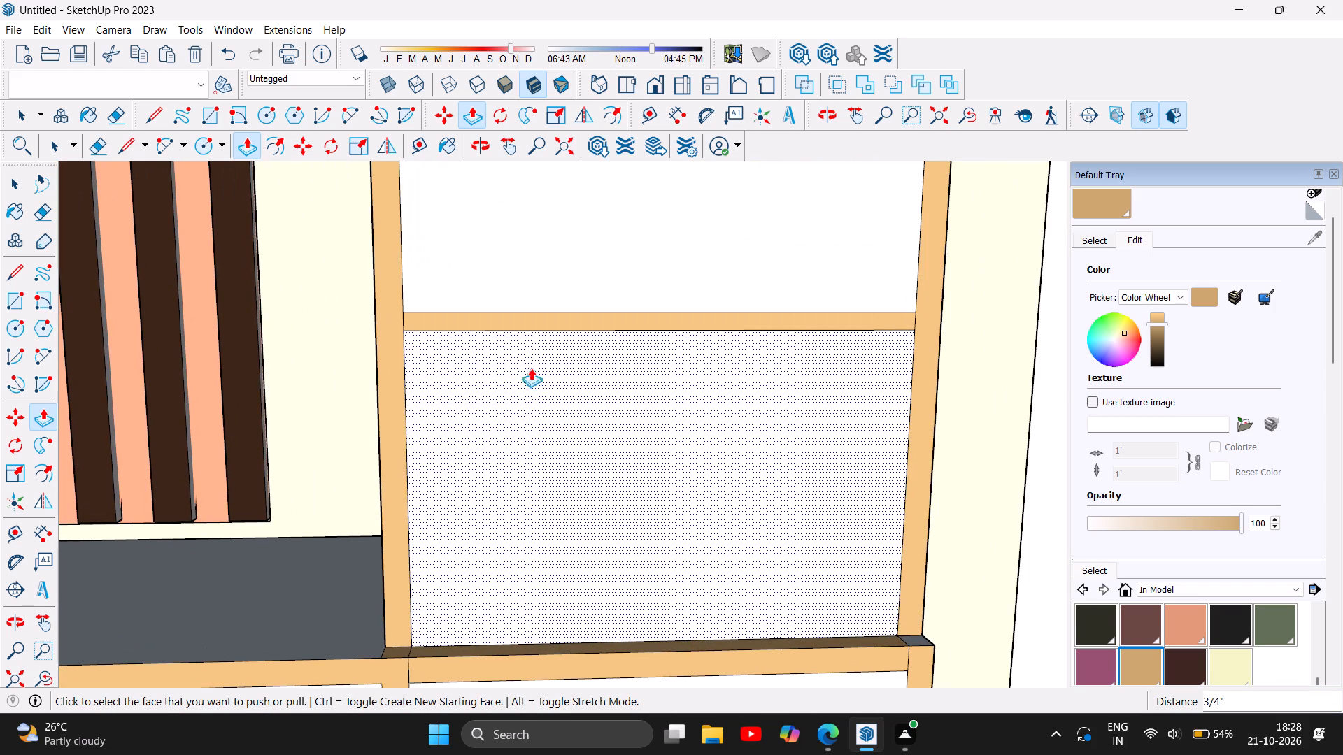
scroll(555, 384, "down", 5)
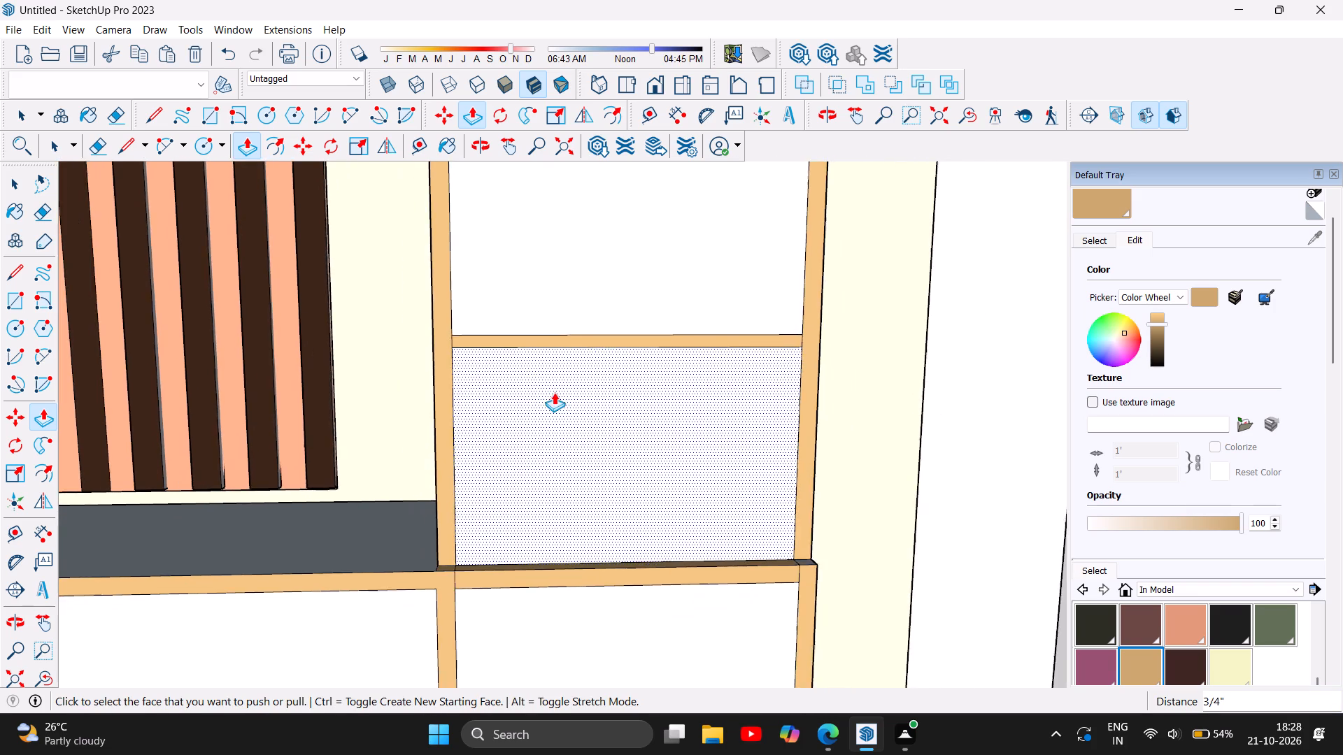
scroll(671, 438, "down", 4)
scroll(713, 489, "down", 7)
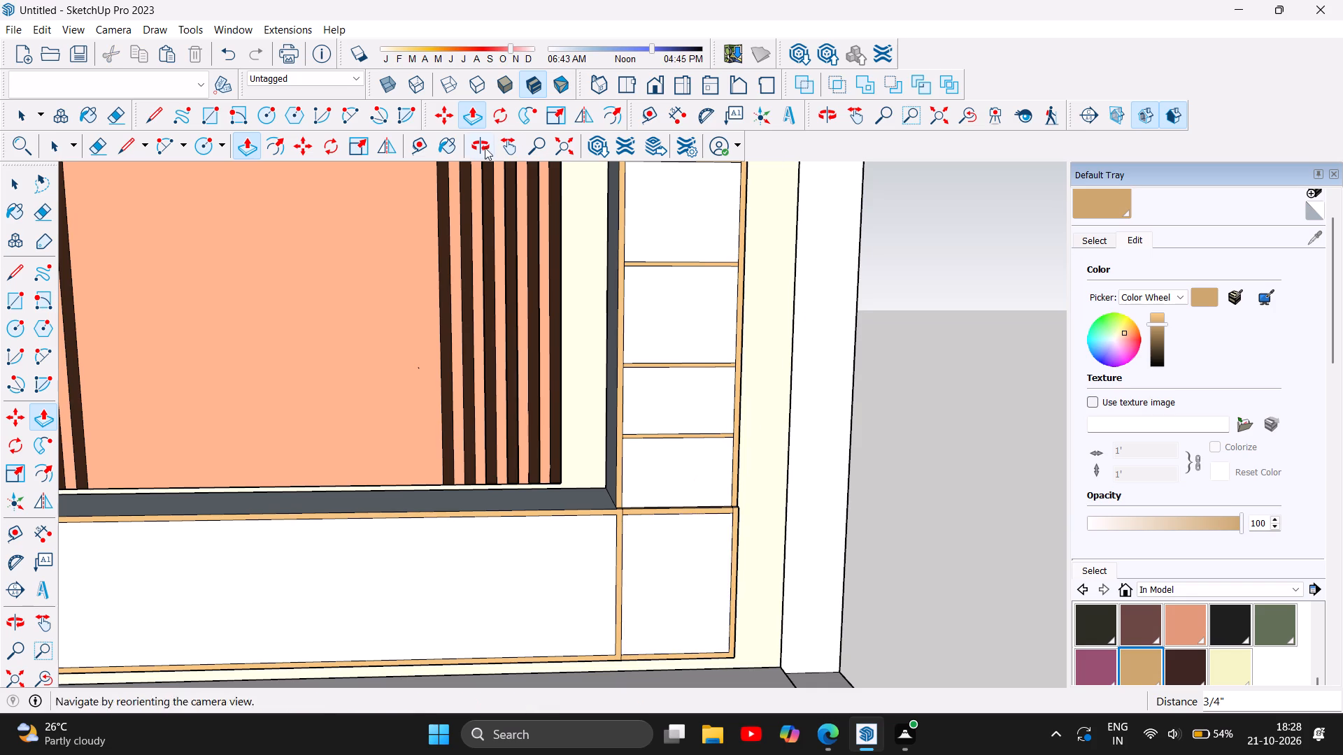
left_click(475, 150)
left_click_drag(586, 431, 592, 614)
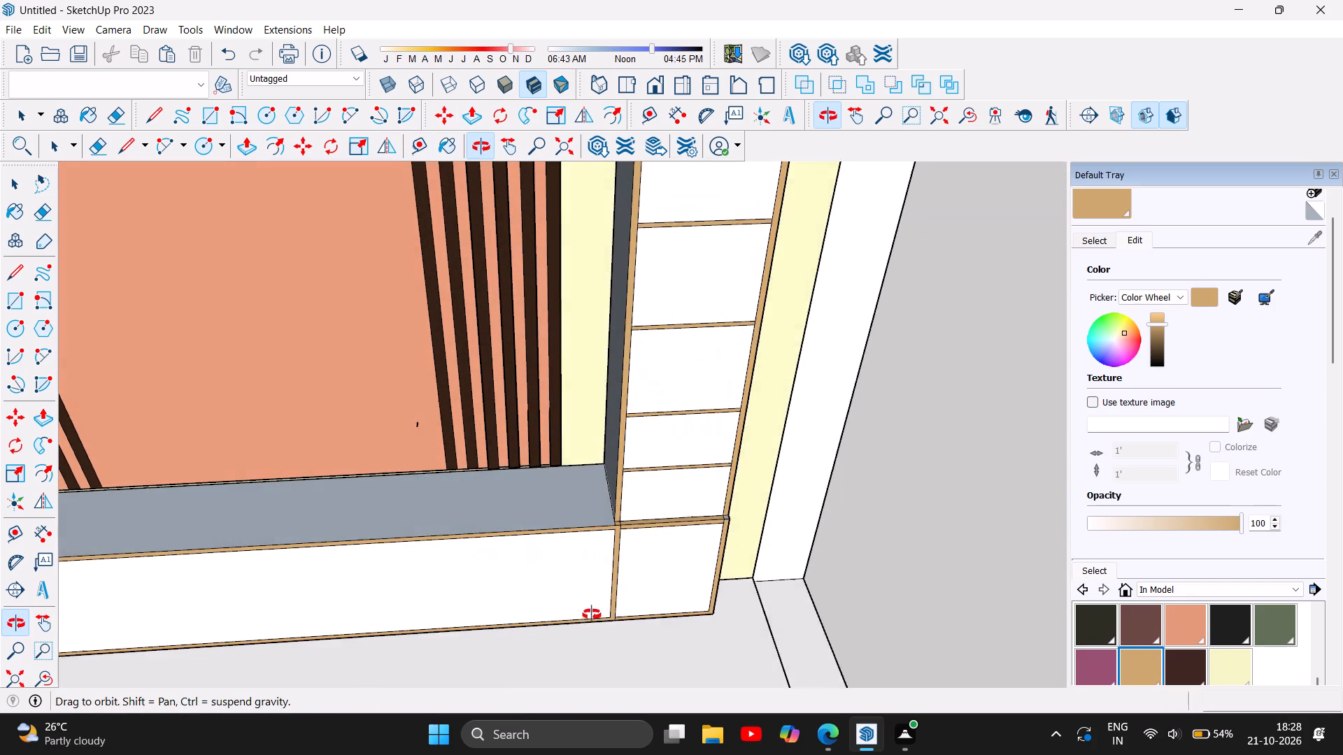
Pull the tall shelf unit's vertical tan side edges above the console forward 0.75".
left_click_drag(592, 614, 592, 617)
scroll(704, 487, "up", 10)
scroll(464, 583, "up", 2)
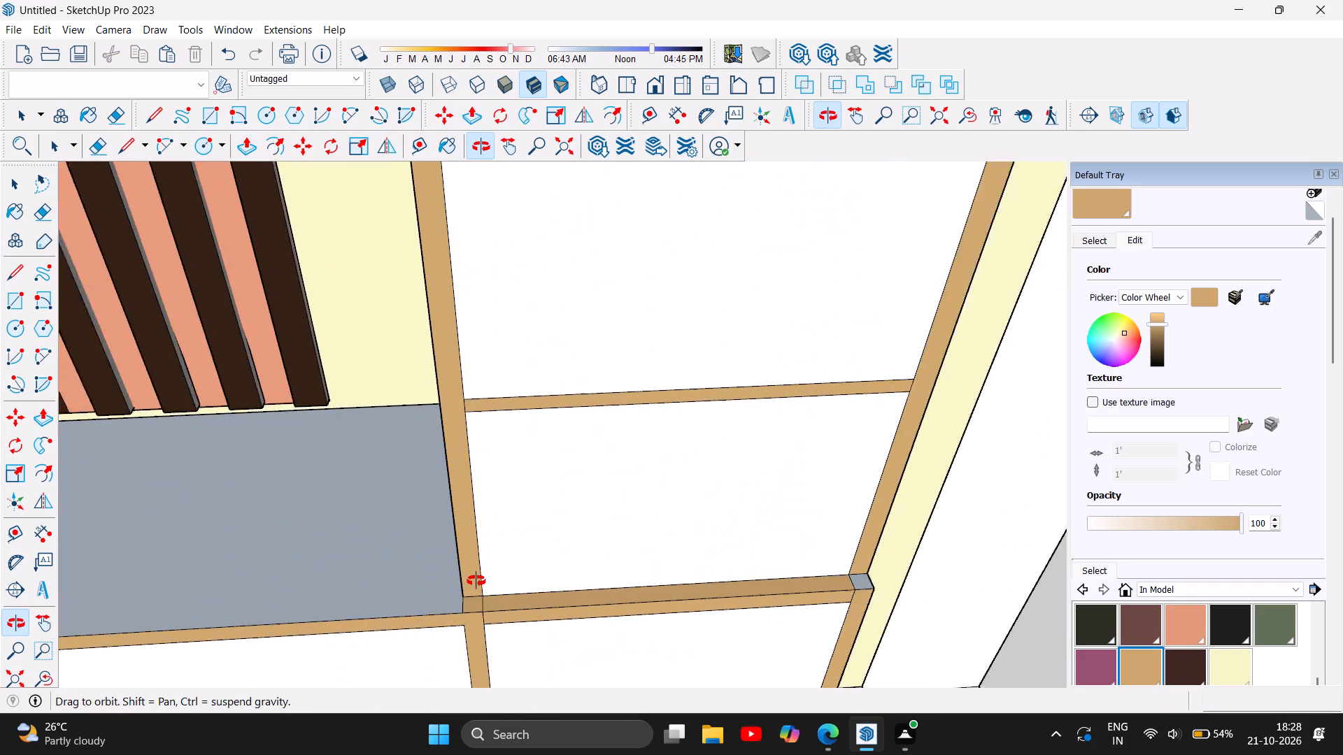
scroll(476, 581, "up", 10)
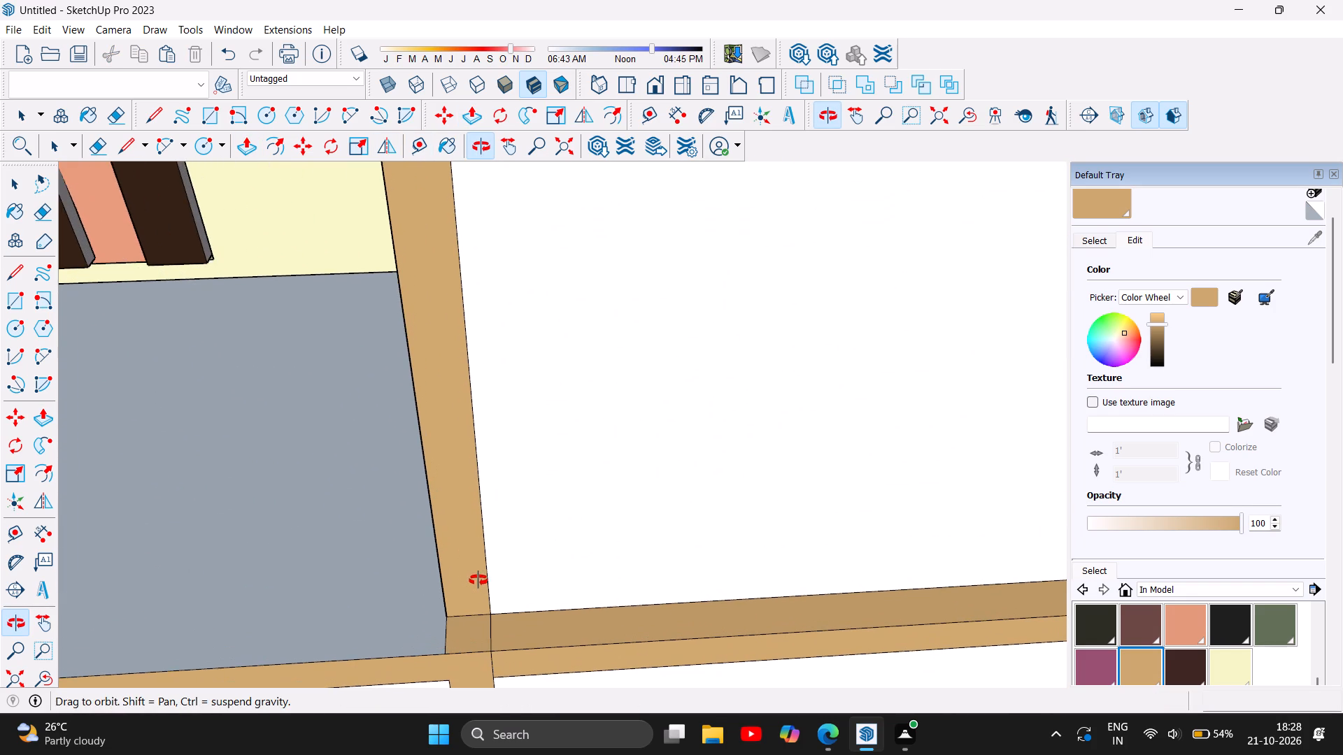
scroll(567, 510, "down", 7)
scroll(652, 468, "down", 4)
left_click_drag(545, 520, 601, 524)
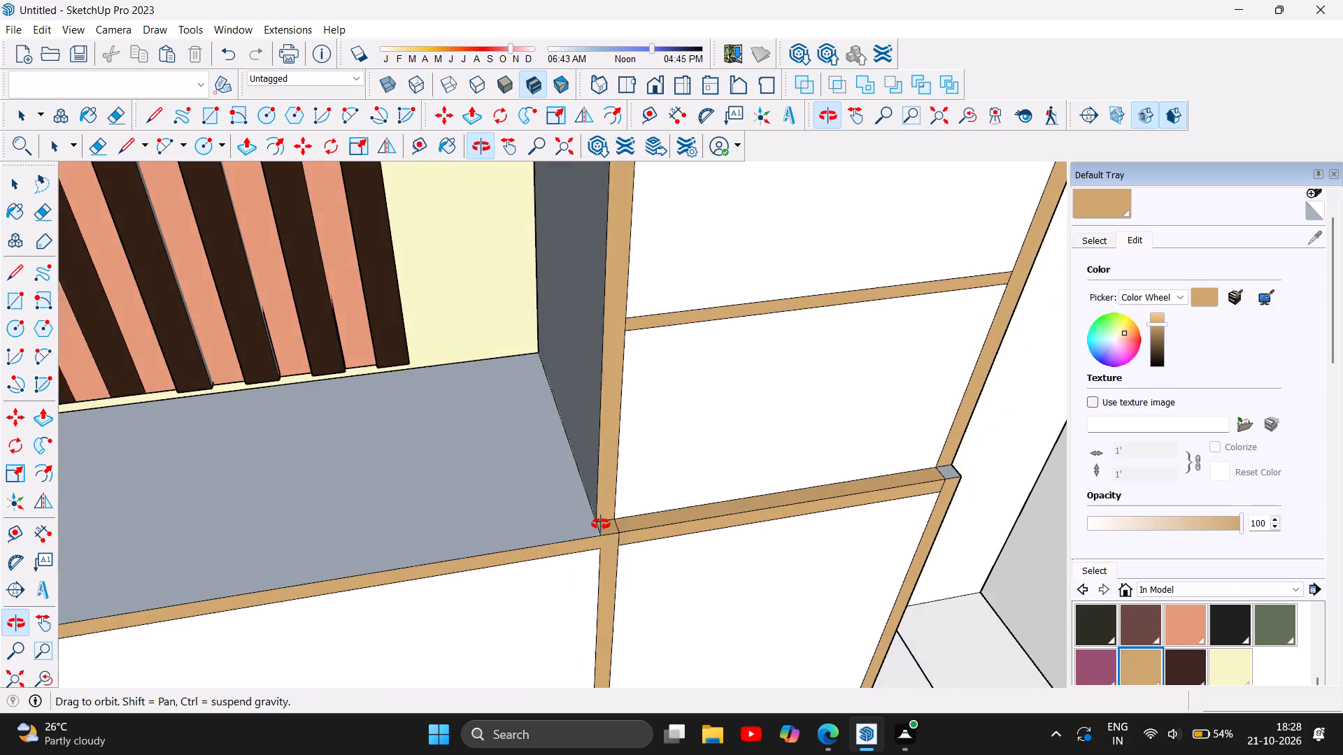
left_click_drag(601, 524, 734, 391)
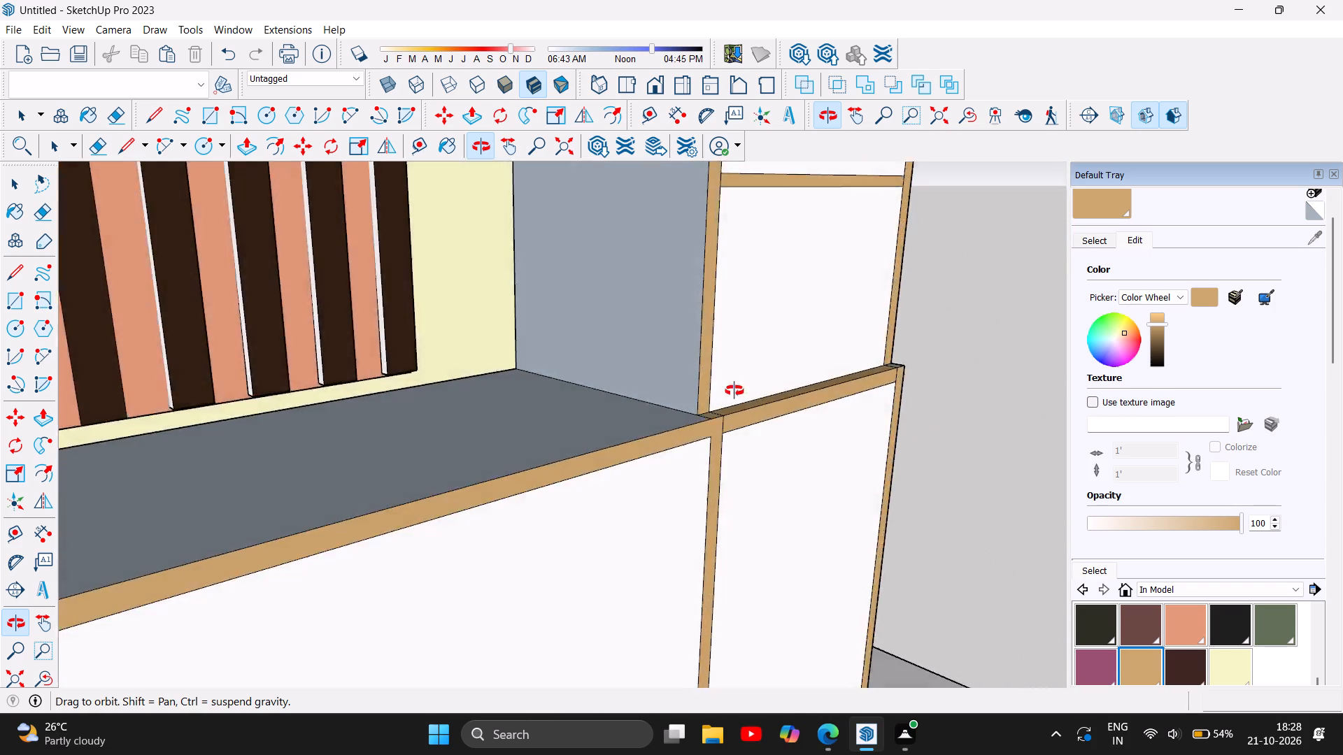
left_click_drag(734, 391, 630, 456)
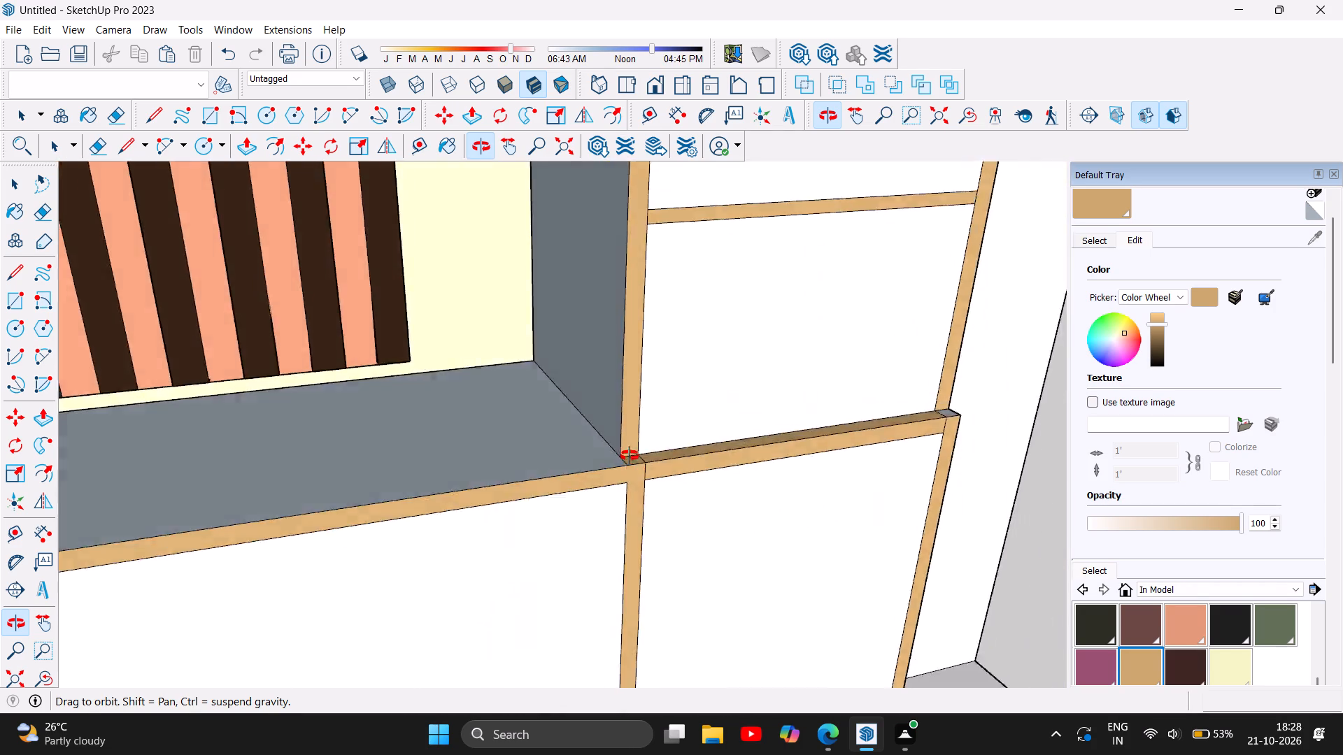
left_click_drag(630, 456, 531, 626)
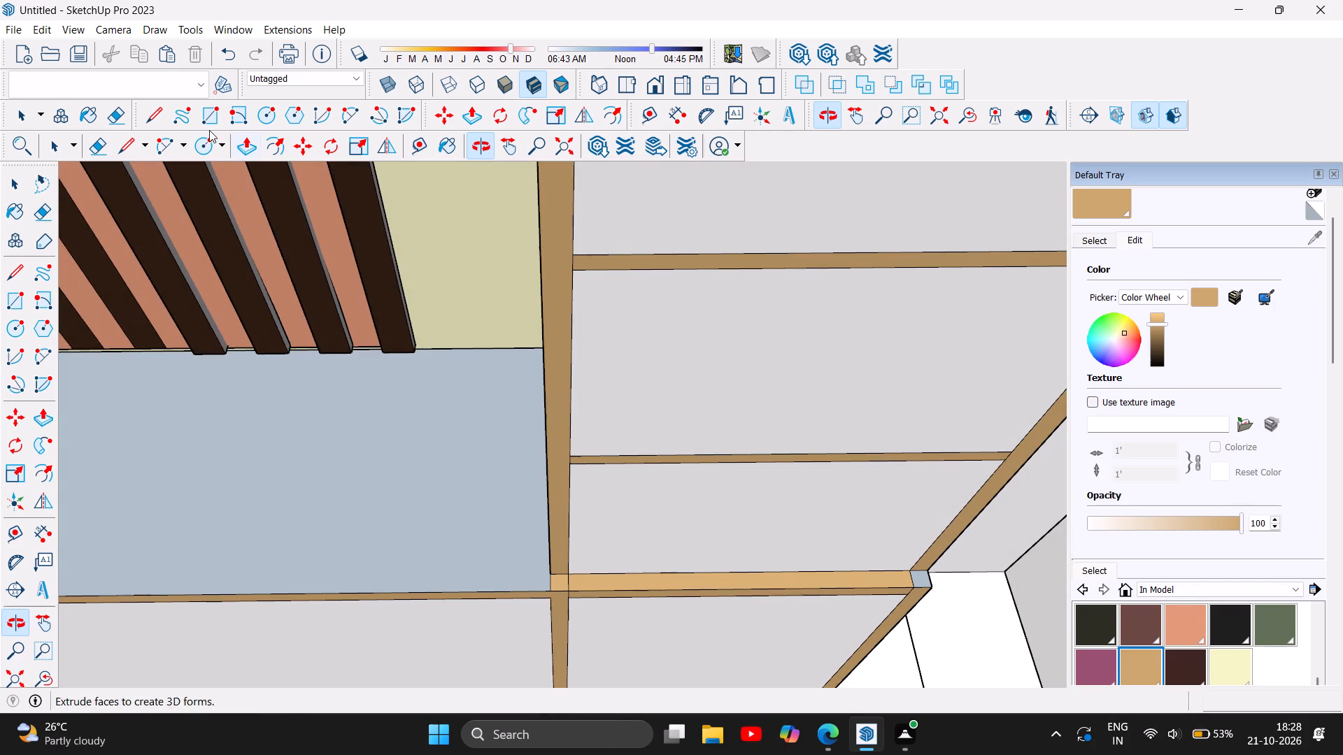
left_click(249, 154)
left_click(563, 494)
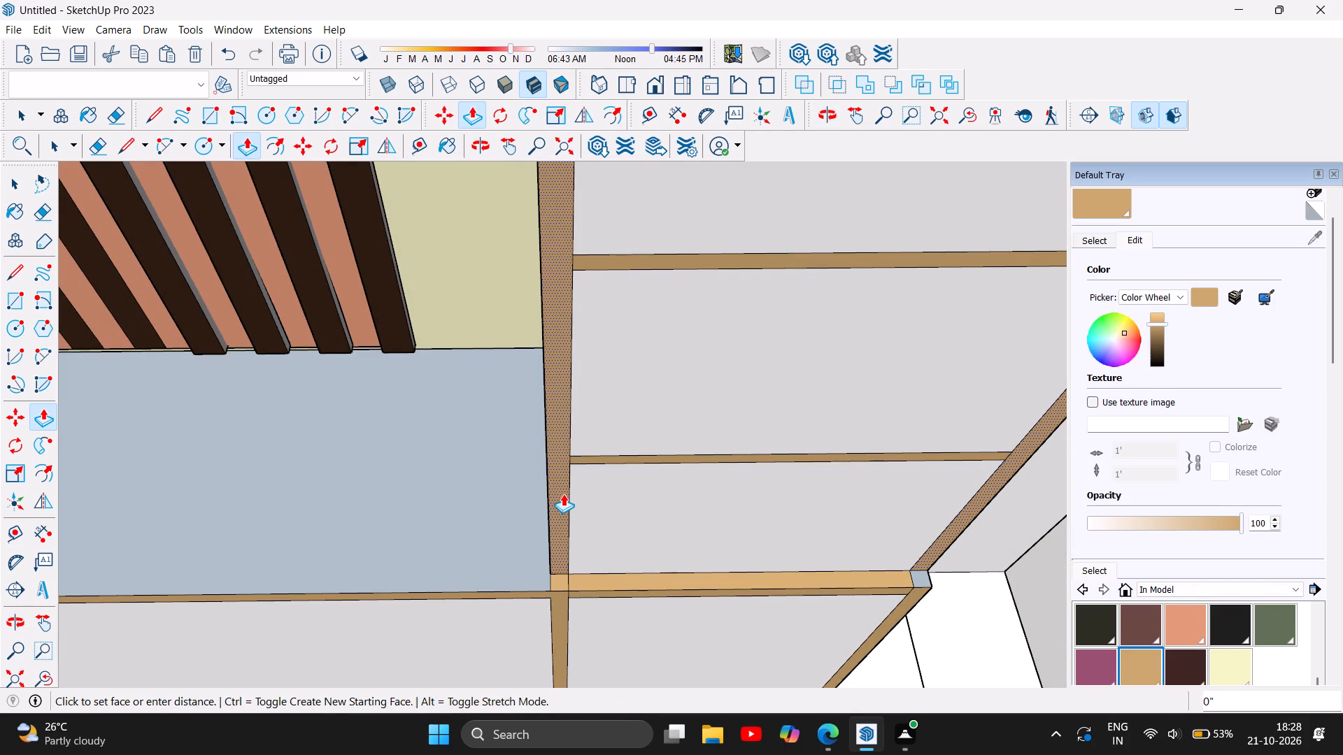
left_click(567, 518)
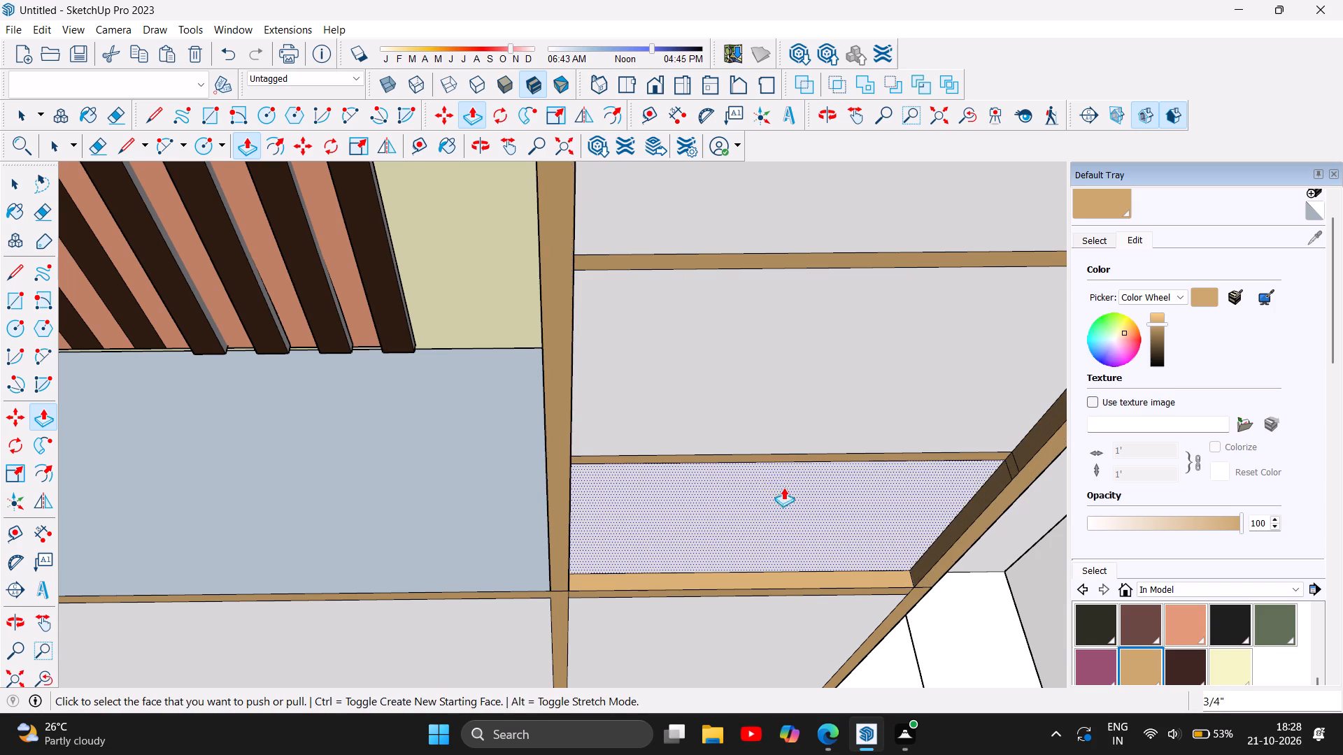
Pull the three lowest white front panels of the tall shelf unit above the bottom compartment forward 0.75".
left_click_drag(744, 491, 744, 506)
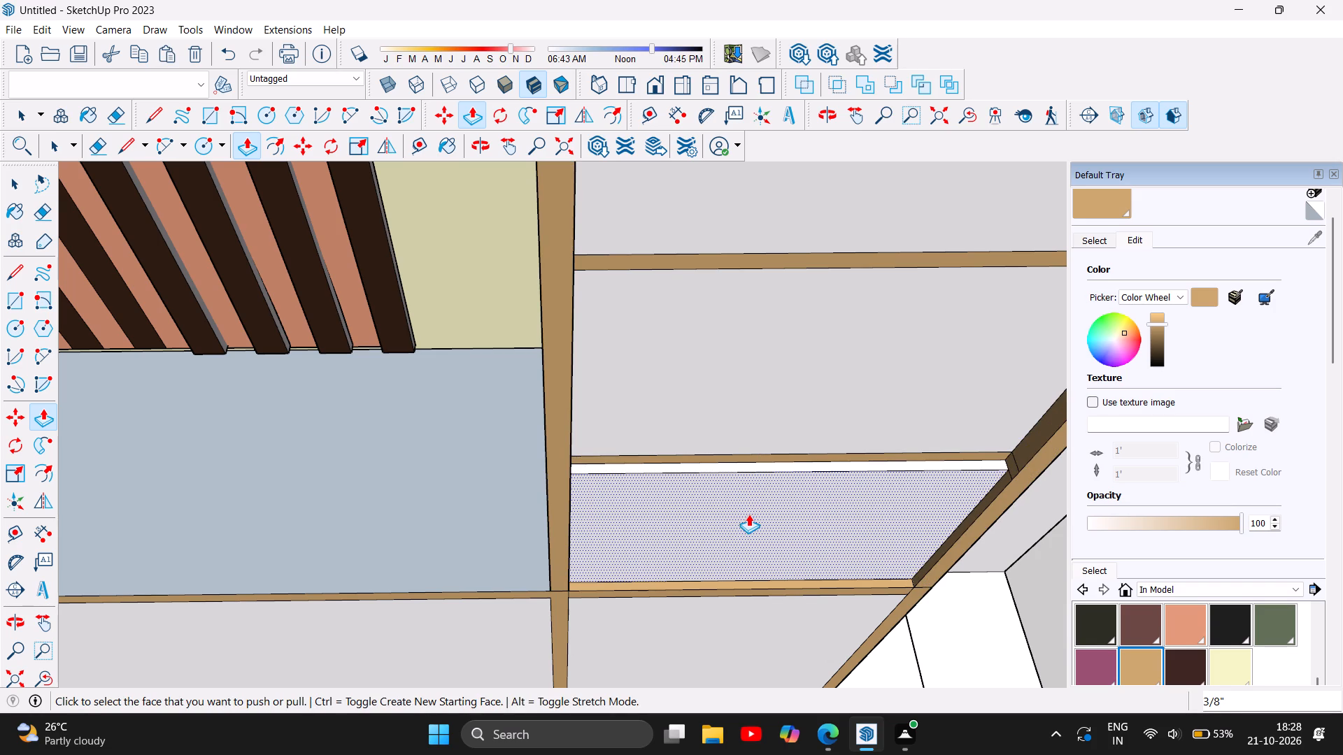
left_click_drag(750, 509, 758, 520)
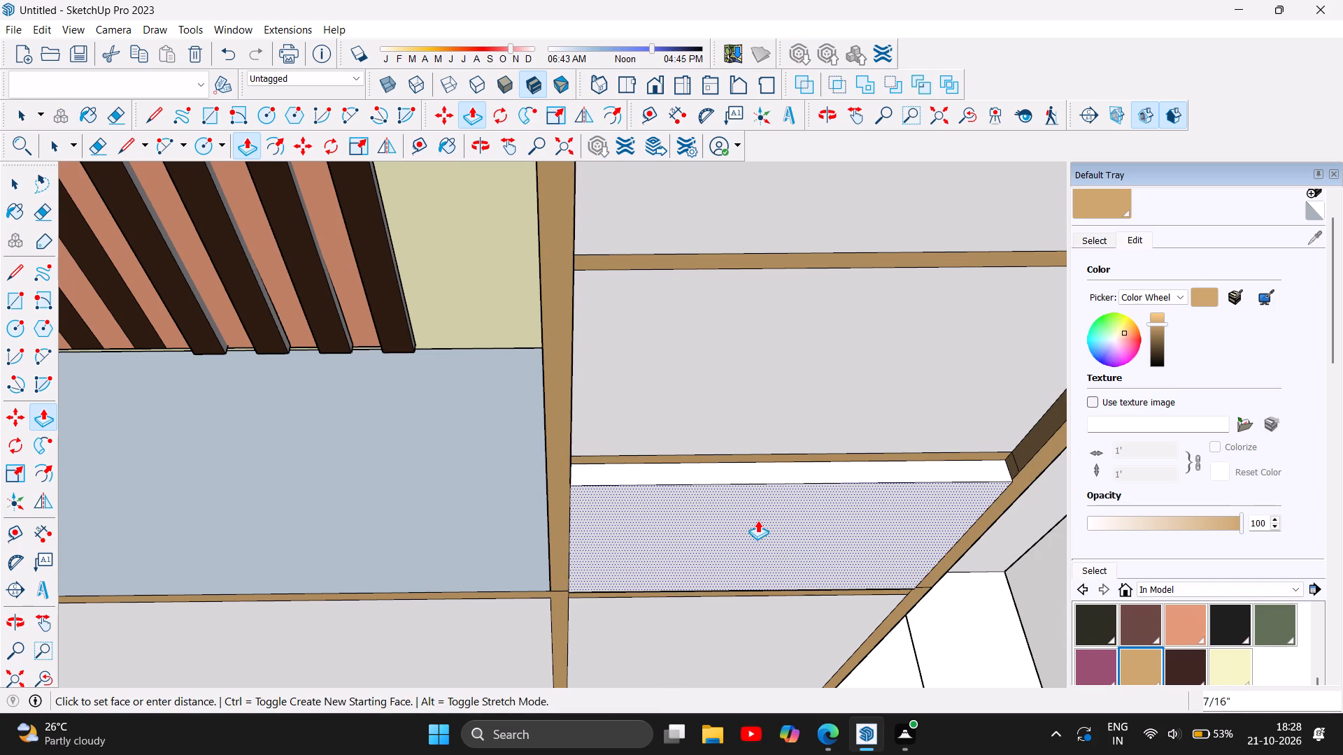
left_click_drag(758, 520, 772, 522)
left_click(755, 407)
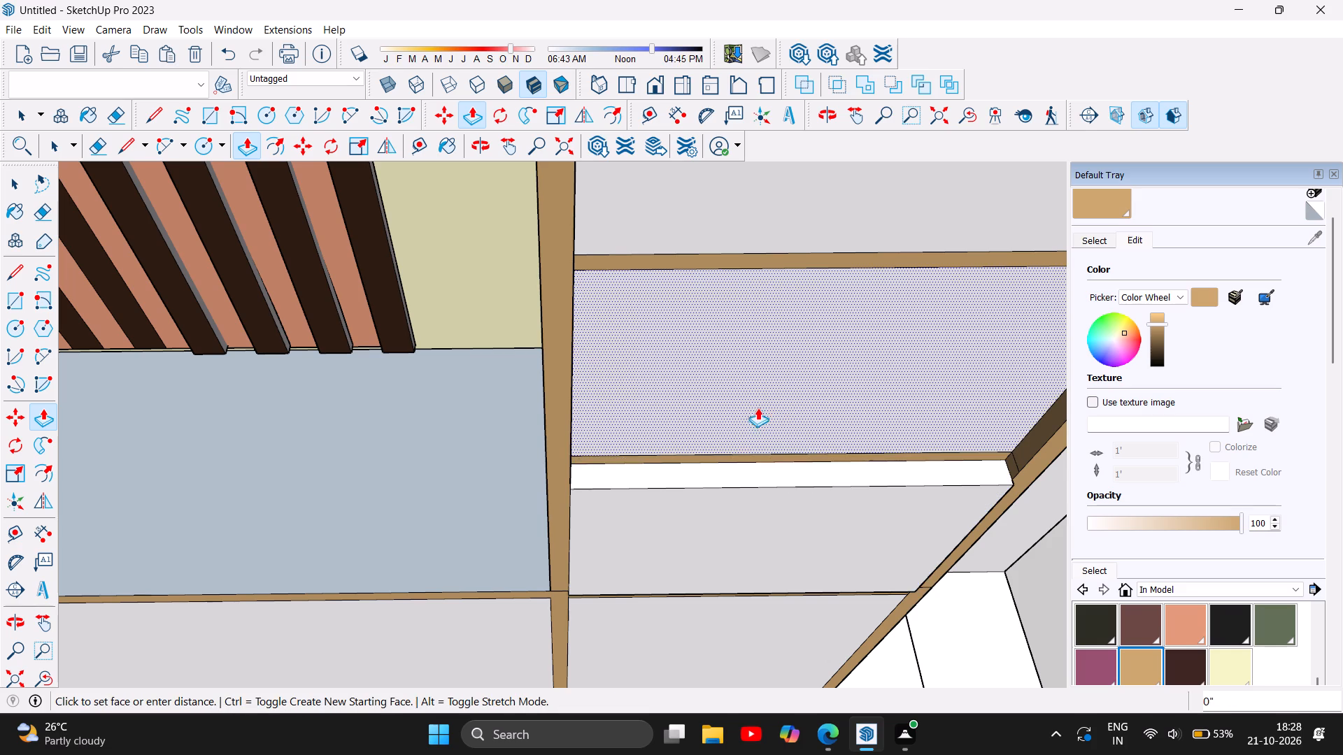
left_click(764, 446)
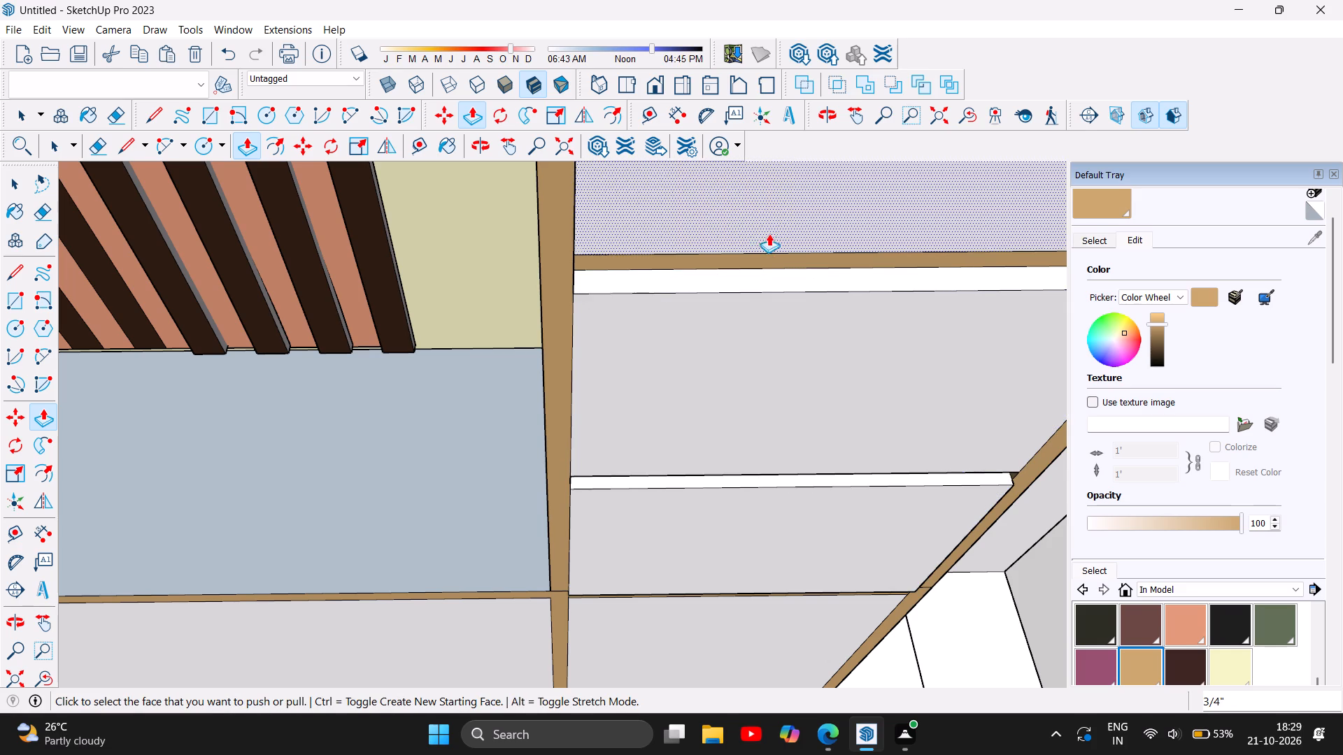
left_click_drag(774, 218, 779, 251)
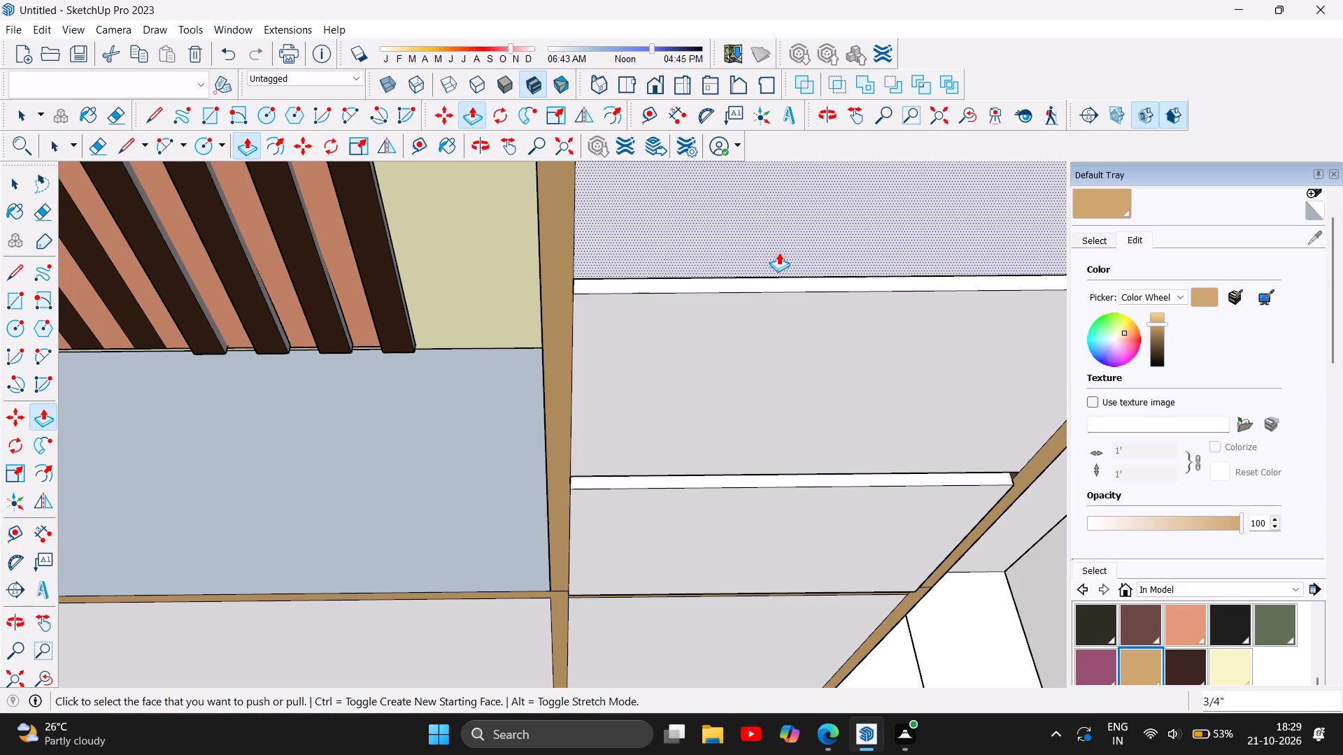
Pull the three upper white front panels of the tall shelf unit forward 0.75", up to the top one.
scroll(283, 385, "down", 5)
scroll(434, 421, "down", 6)
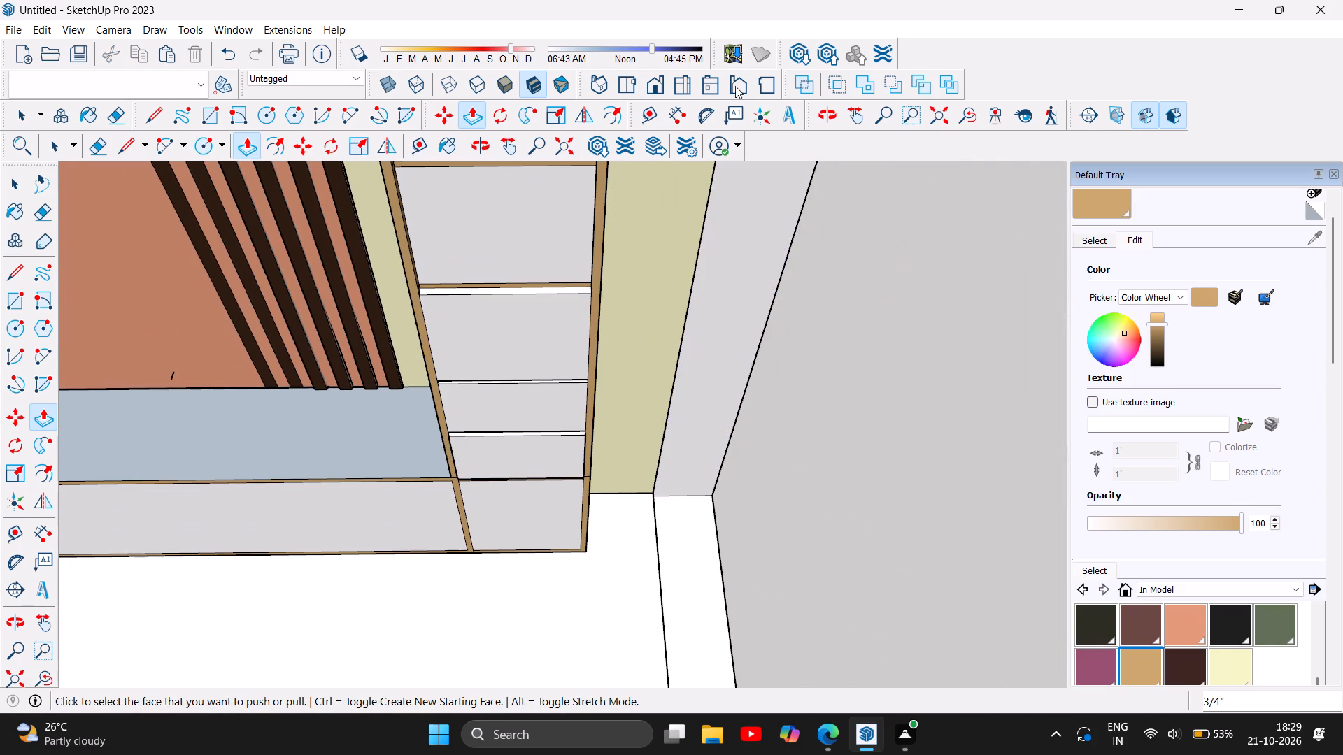
left_click(473, 144)
left_click_drag(698, 474, 733, 203)
left_click_drag(685, 538, 599, 507)
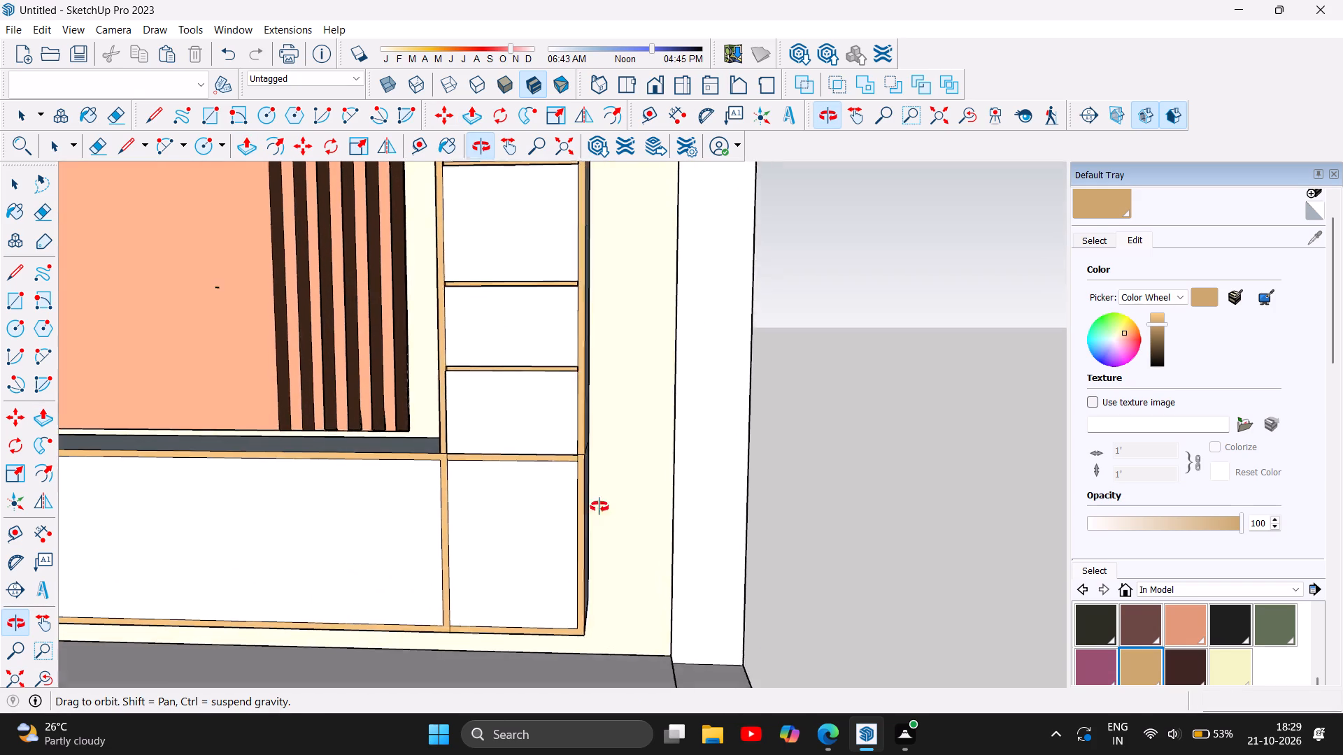
left_click_drag(599, 507, 682, 561)
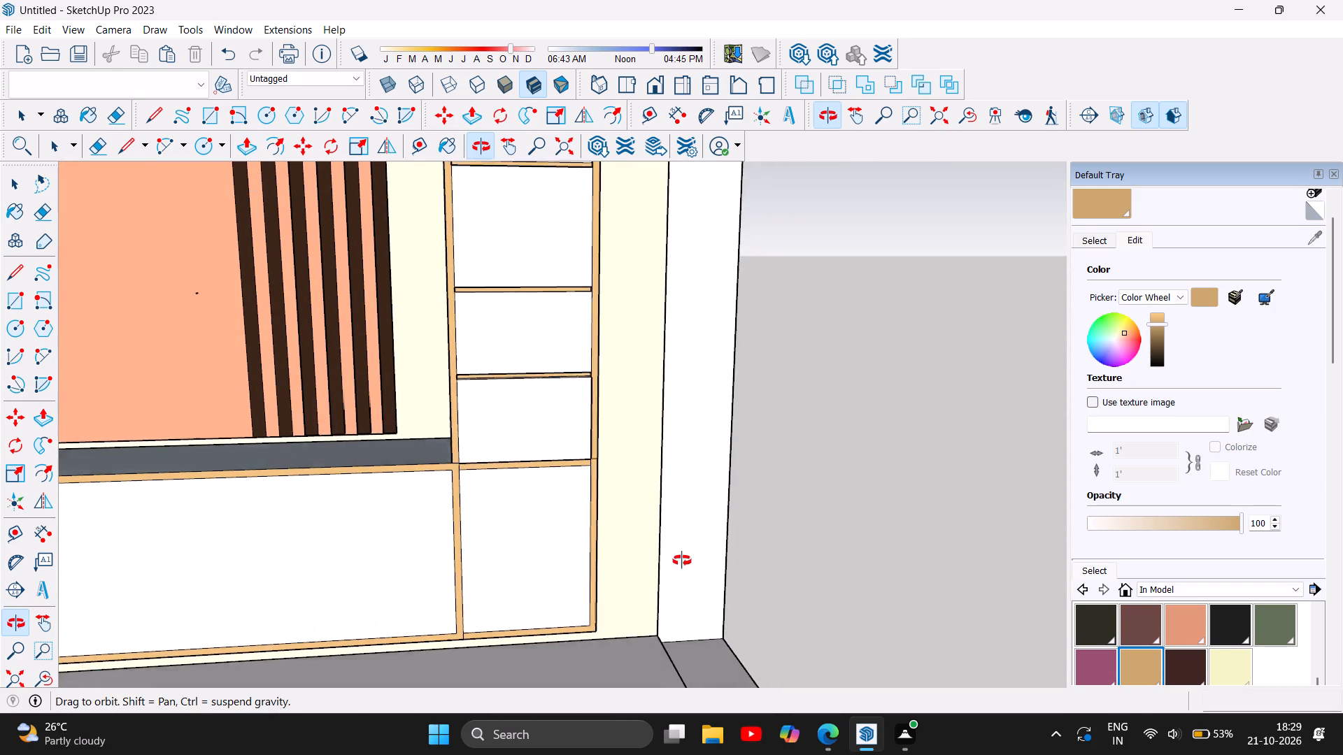
left_click_drag(682, 561, 676, 572)
scroll(681, 568, "down", 6)
left_click_drag(649, 324, 579, 319)
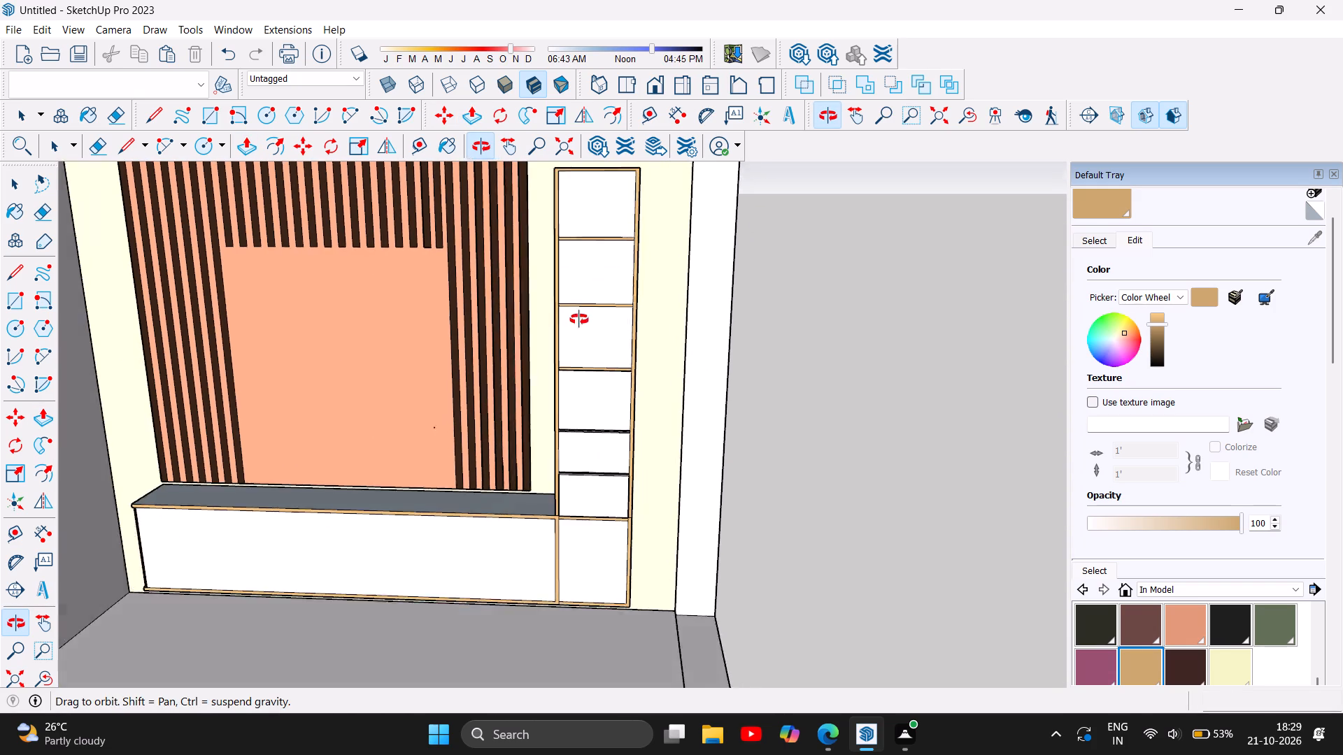
left_click_drag(579, 319, 548, 317)
scroll(580, 287, "up", 10)
scroll(621, 351, "up", 4)
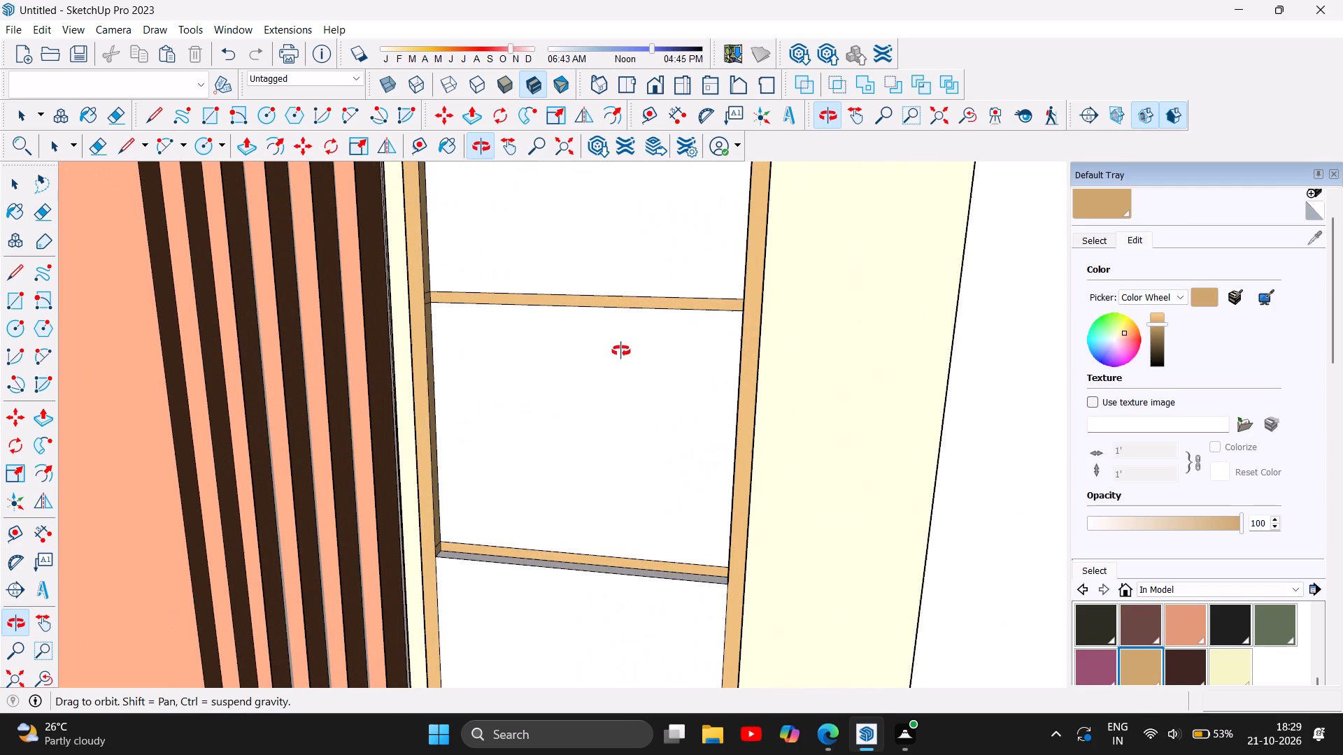
left_click(251, 146)
left_click_drag(571, 447, 568, 450)
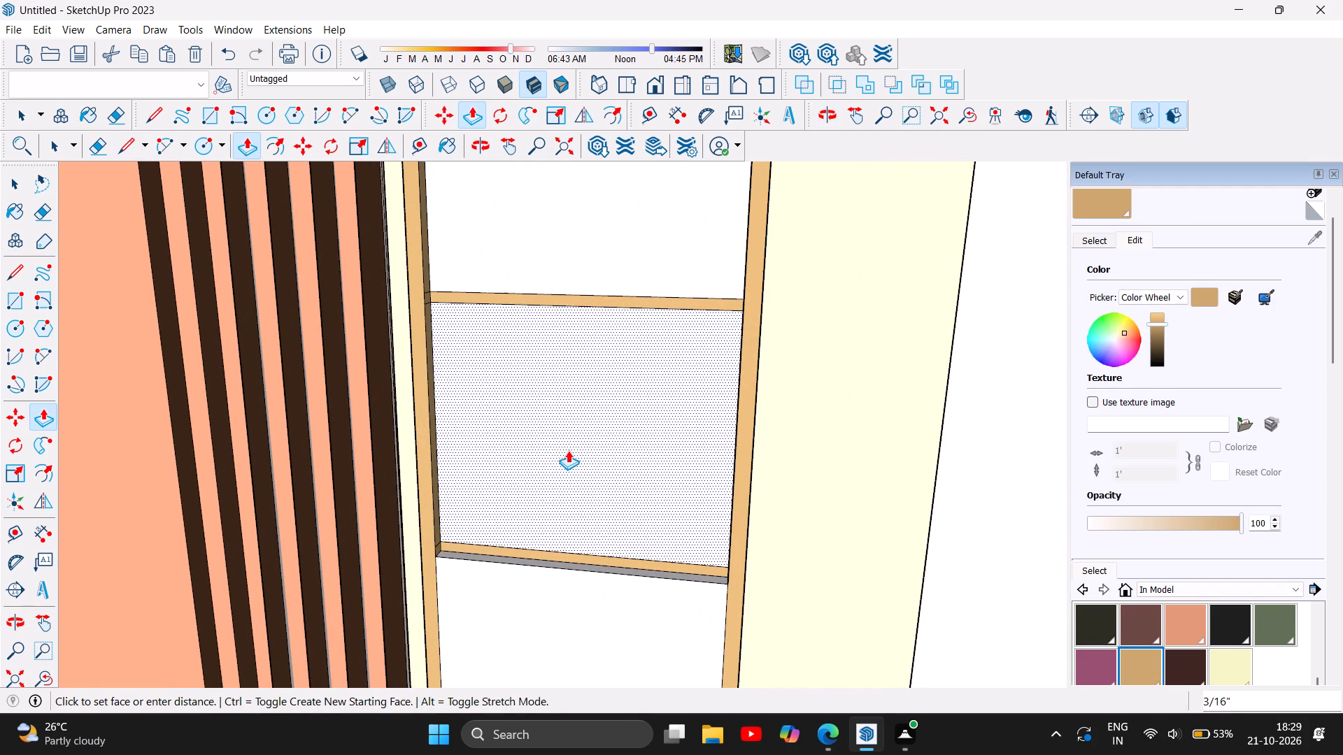
left_click_drag(568, 450, 563, 459)
left_click_drag(662, 261, 648, 272)
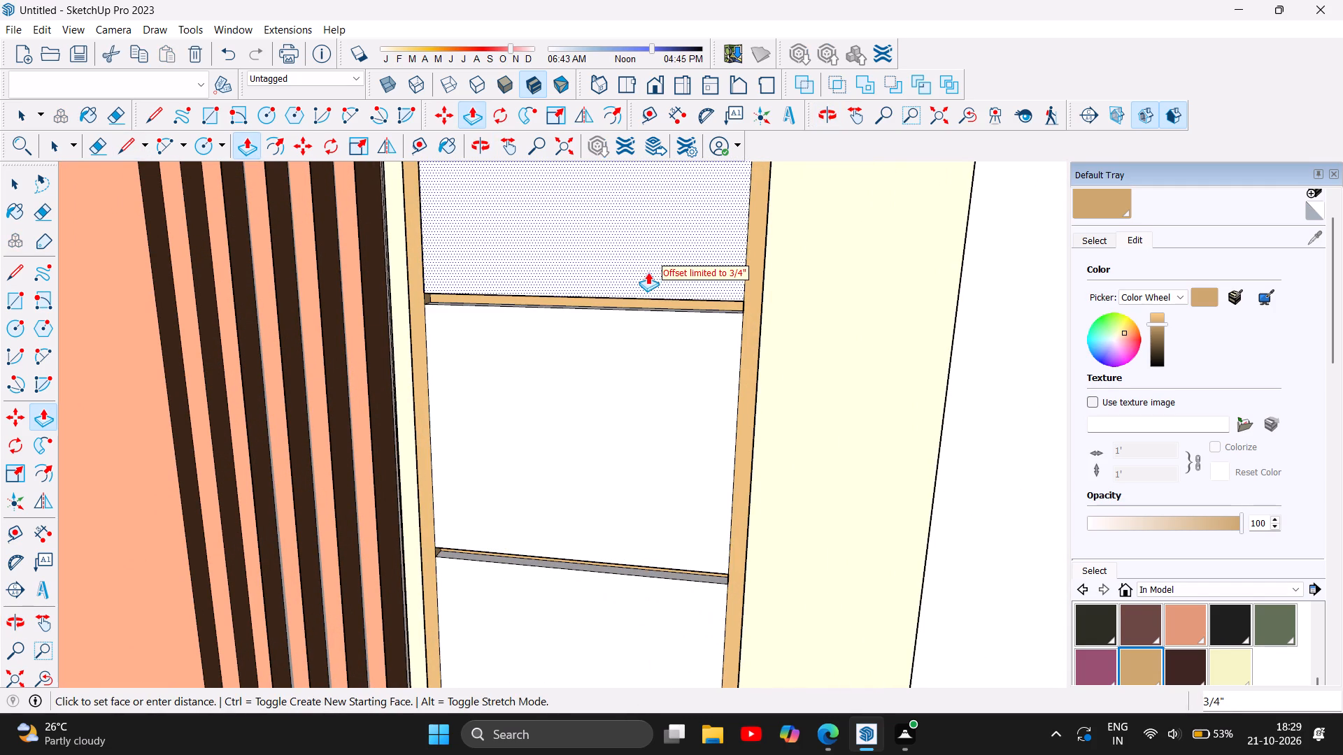
left_click_drag(648, 272, 644, 276)
scroll(662, 519, "down", 11)
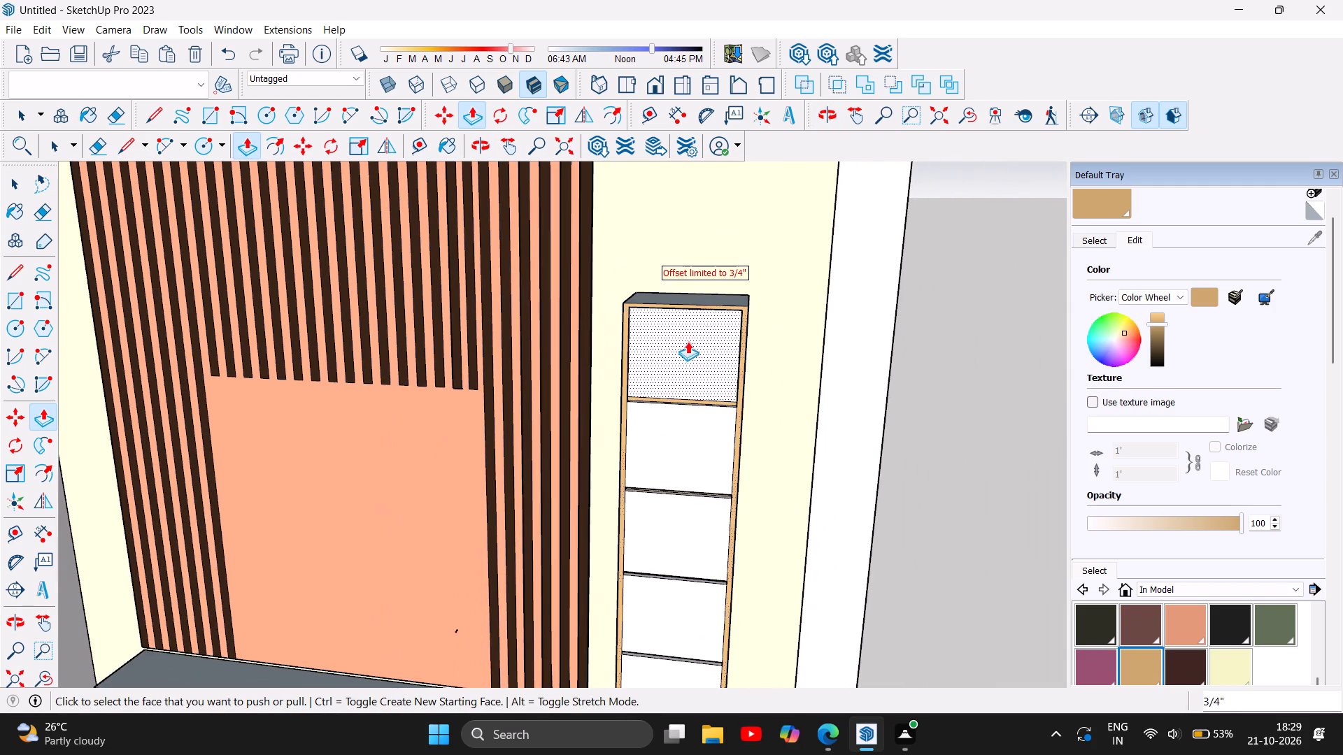
scroll(705, 317, "up", 11)
left_click_drag(701, 370, 692, 374)
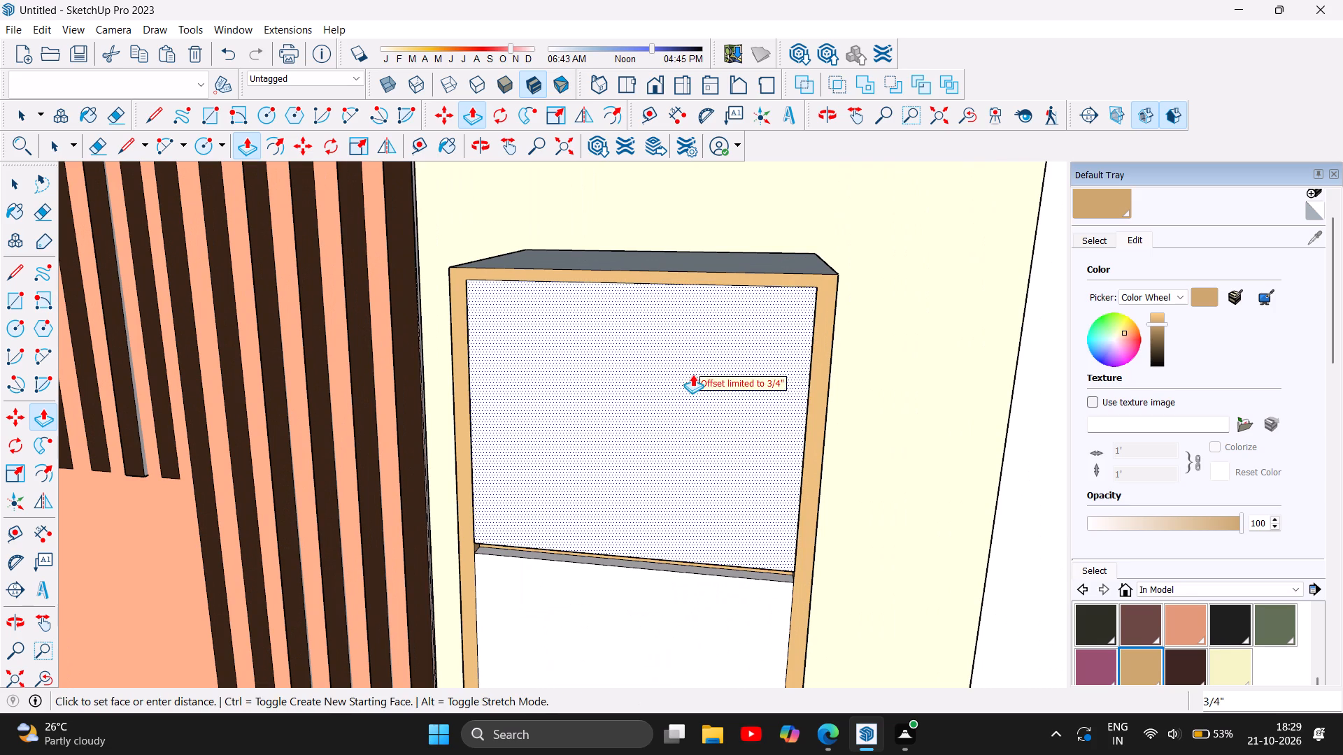
left_click_drag(692, 374, 688, 377)
Examine the whole TV wall with its console and tall shelf unit from several angles and distances.
scroll(736, 350, "down", 5)
scroll(793, 332, "down", 4)
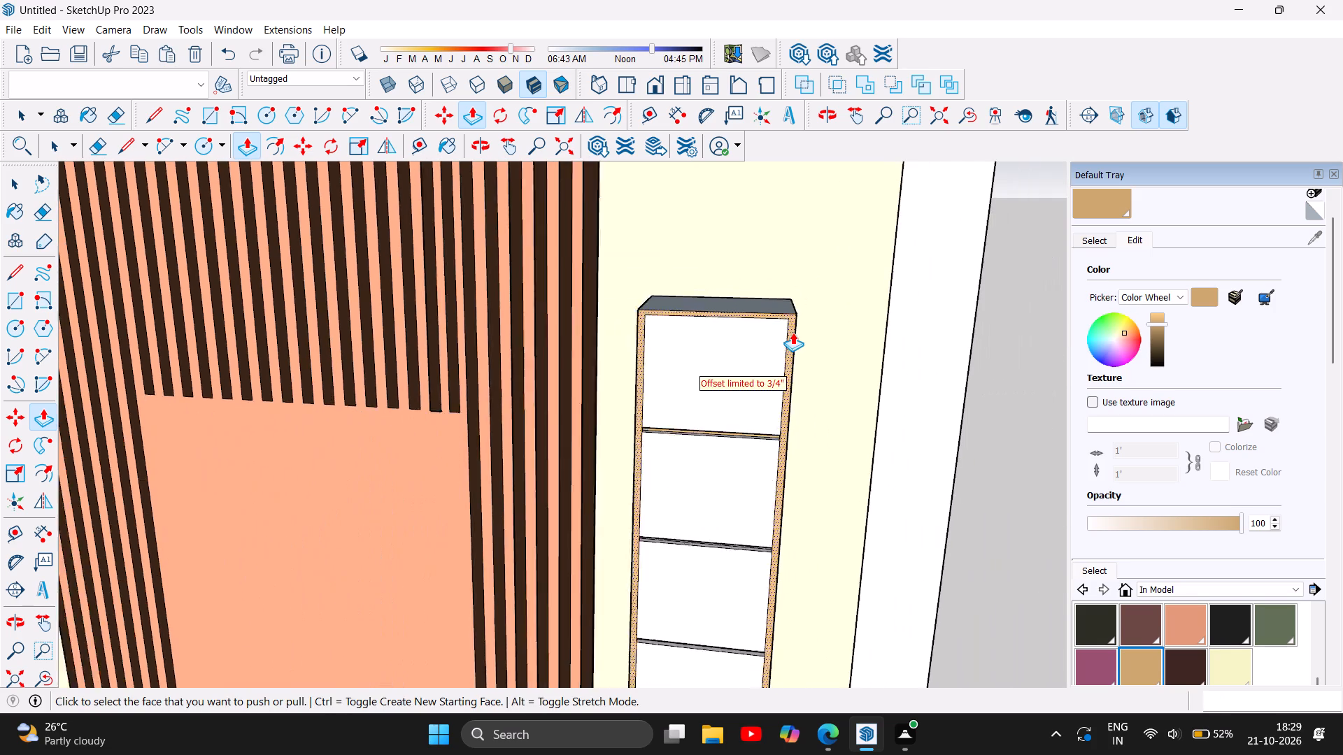
scroll(793, 332, "down", 14)
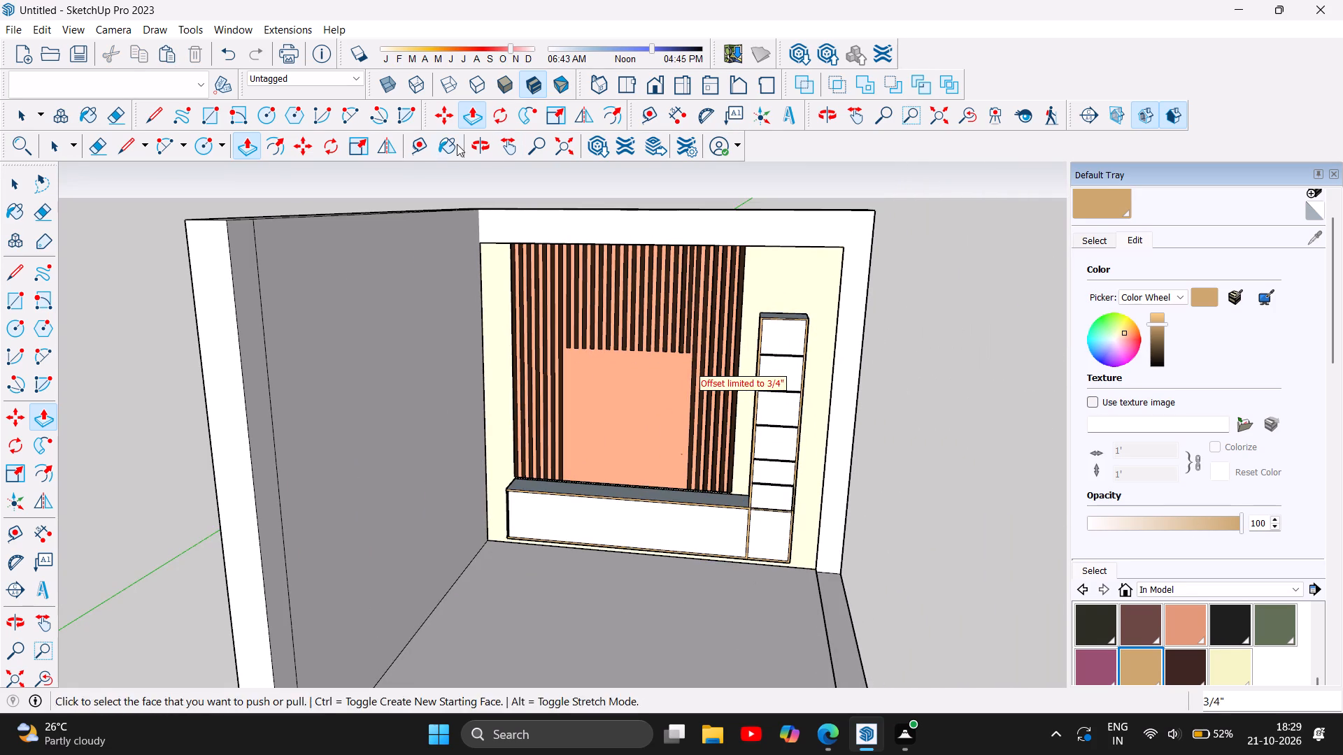
left_click(481, 153)
left_click_drag(506, 475, 490, 418)
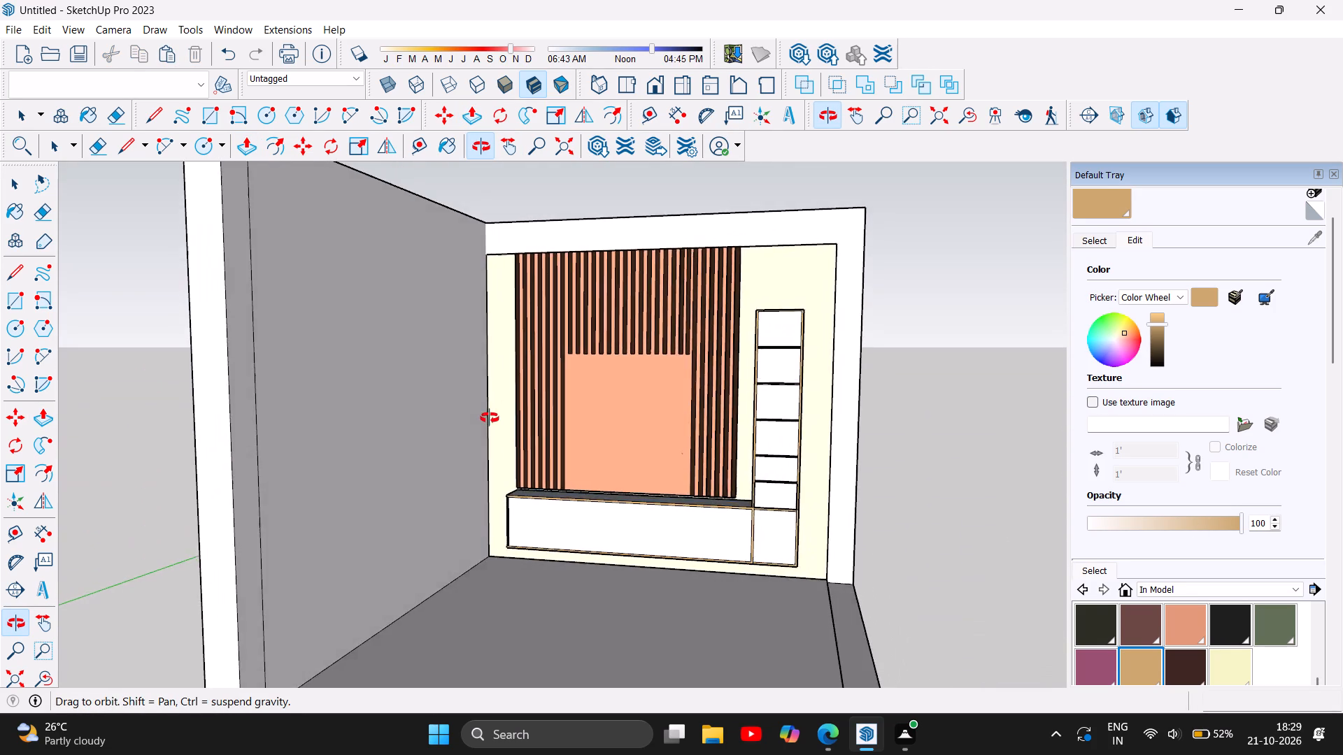
left_click_drag(490, 418, 545, 444)
scroll(635, 551, "up", 3)
scroll(863, 395, "up", 2)
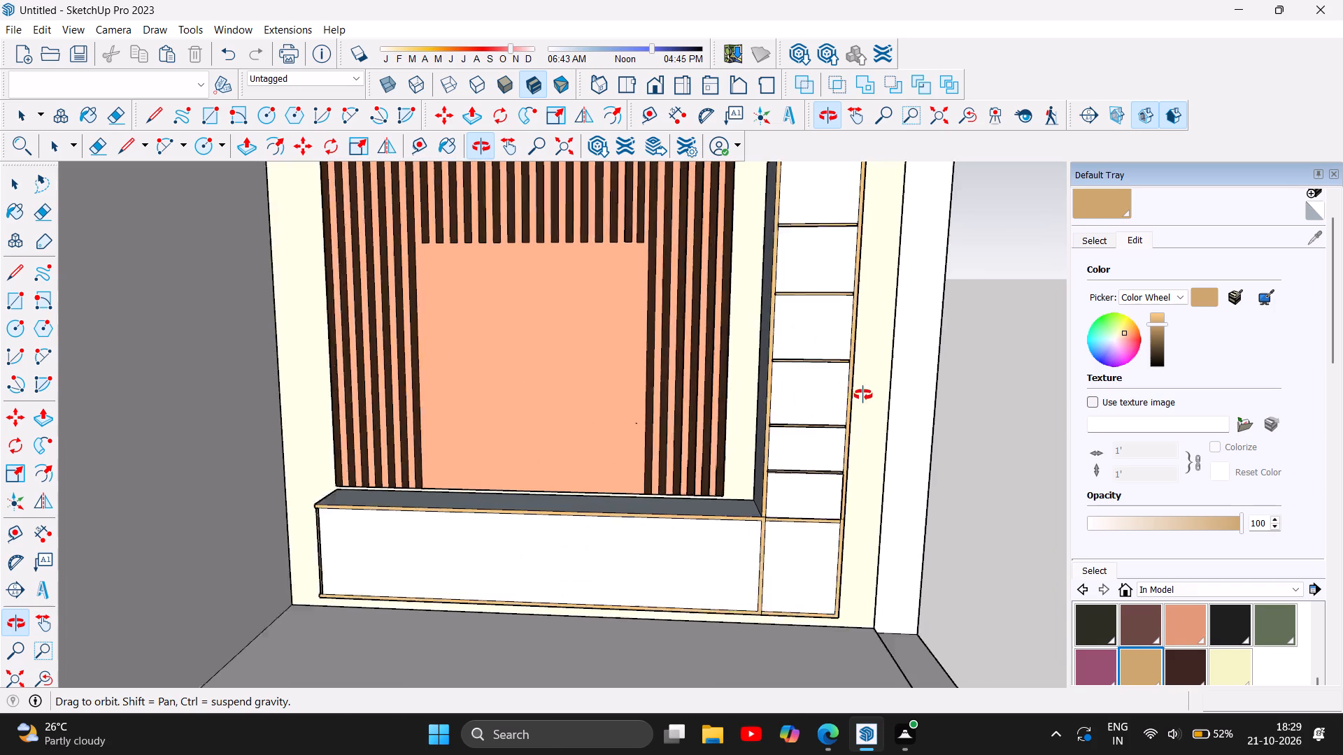
scroll(863, 395, "up", 2)
scroll(822, 348, "down", 4)
scroll(818, 434, "down", 5)
scroll(593, 502, "up", 5)
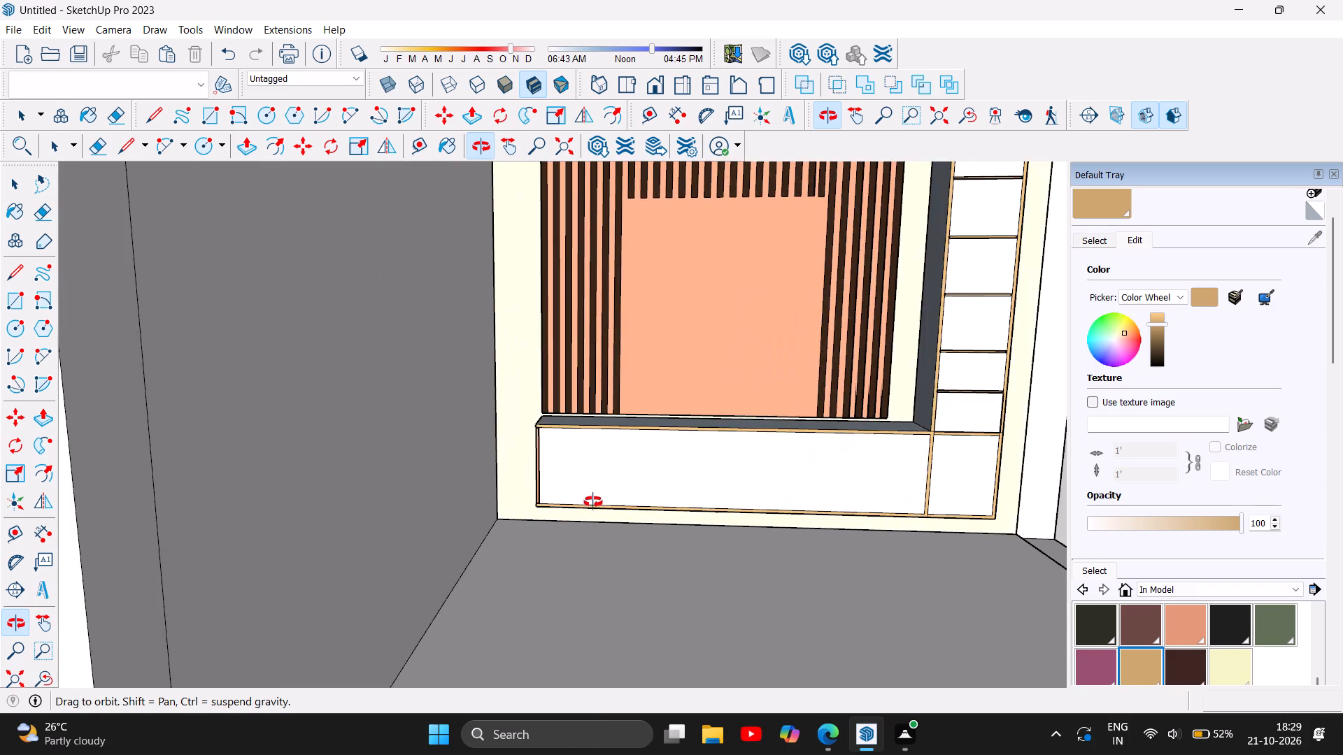
scroll(467, 422, "down", 4)
left_click_drag(599, 439, 504, 368)
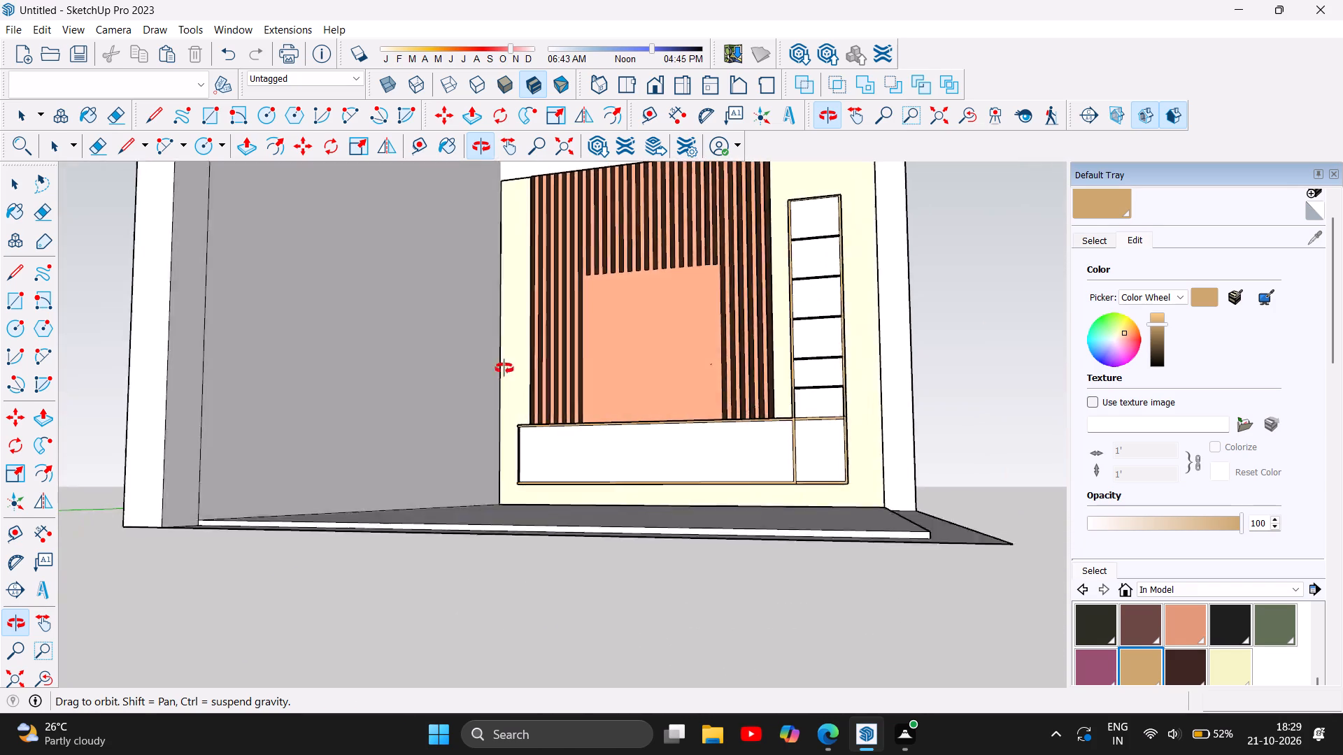
left_click_drag(504, 368, 539, 448)
scroll(714, 382, "down", 4)
scroll(747, 305, "up", 3)
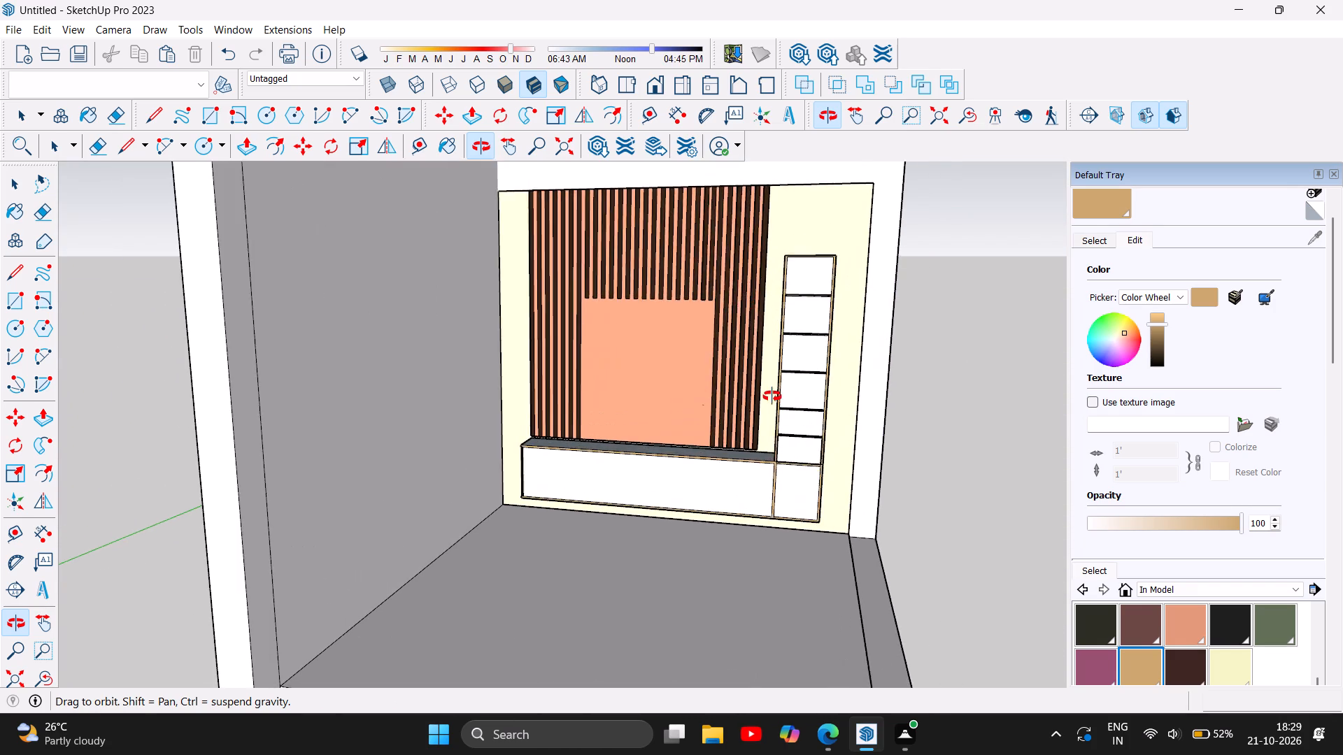
scroll(772, 396, "up", 3)
Paint the console front, the bottom compartment front and all six tall shelf unit panels with the plum-purple material.
left_click(1111, 675)
left_click(671, 534)
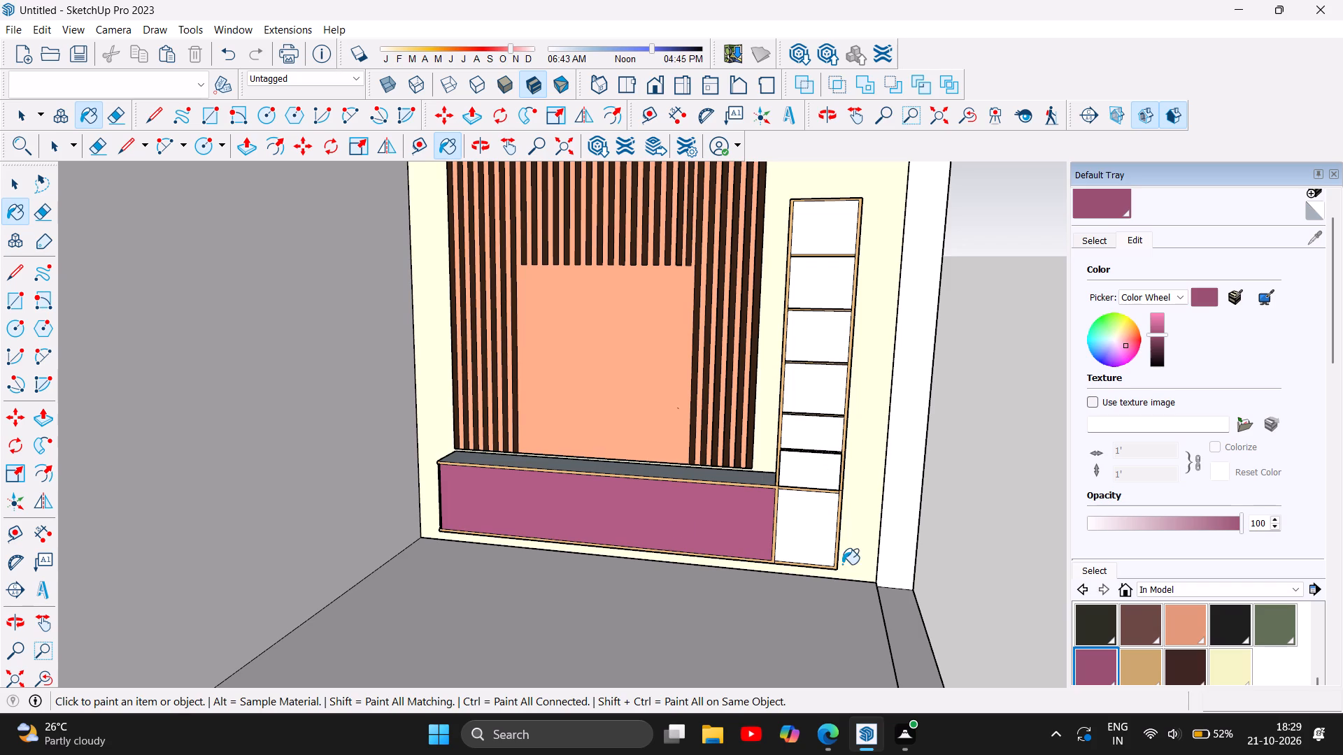
double_click(825, 547)
left_click(818, 490)
double_click(811, 475)
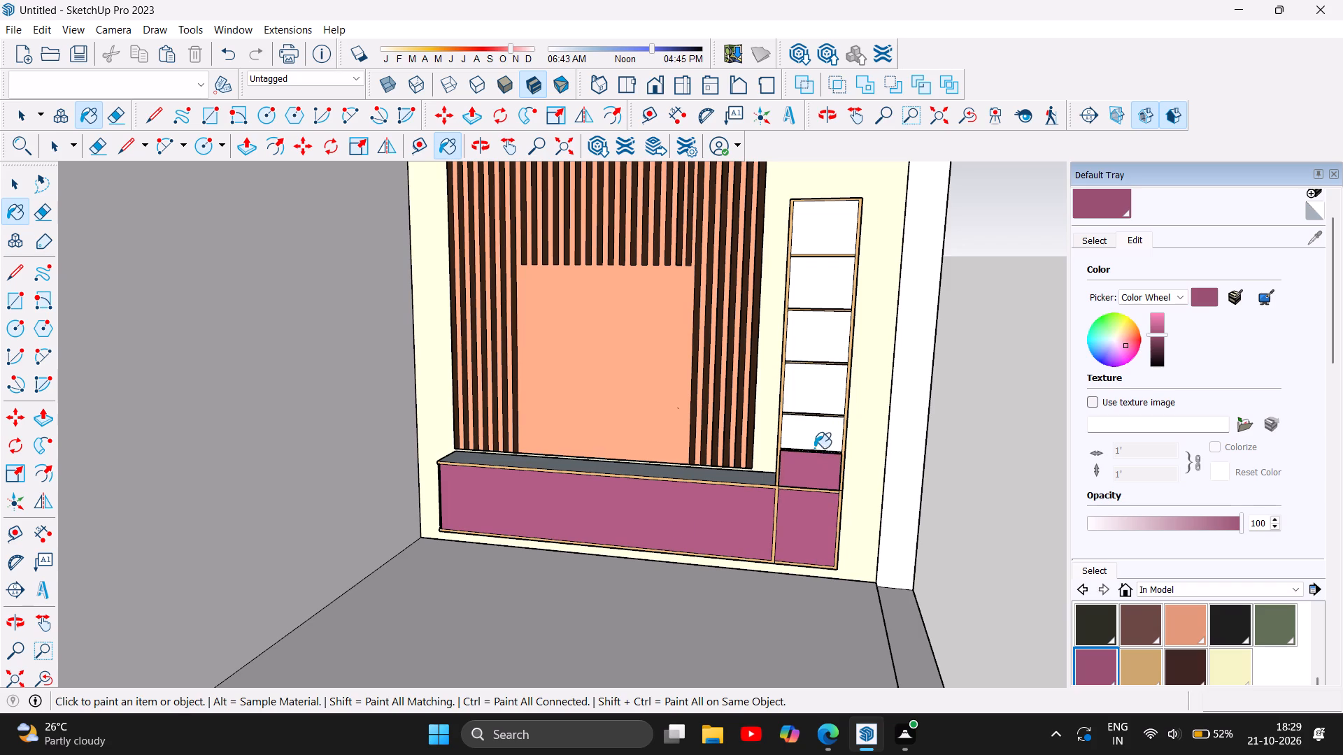
left_click(813, 443)
left_click(820, 391)
left_click(820, 338)
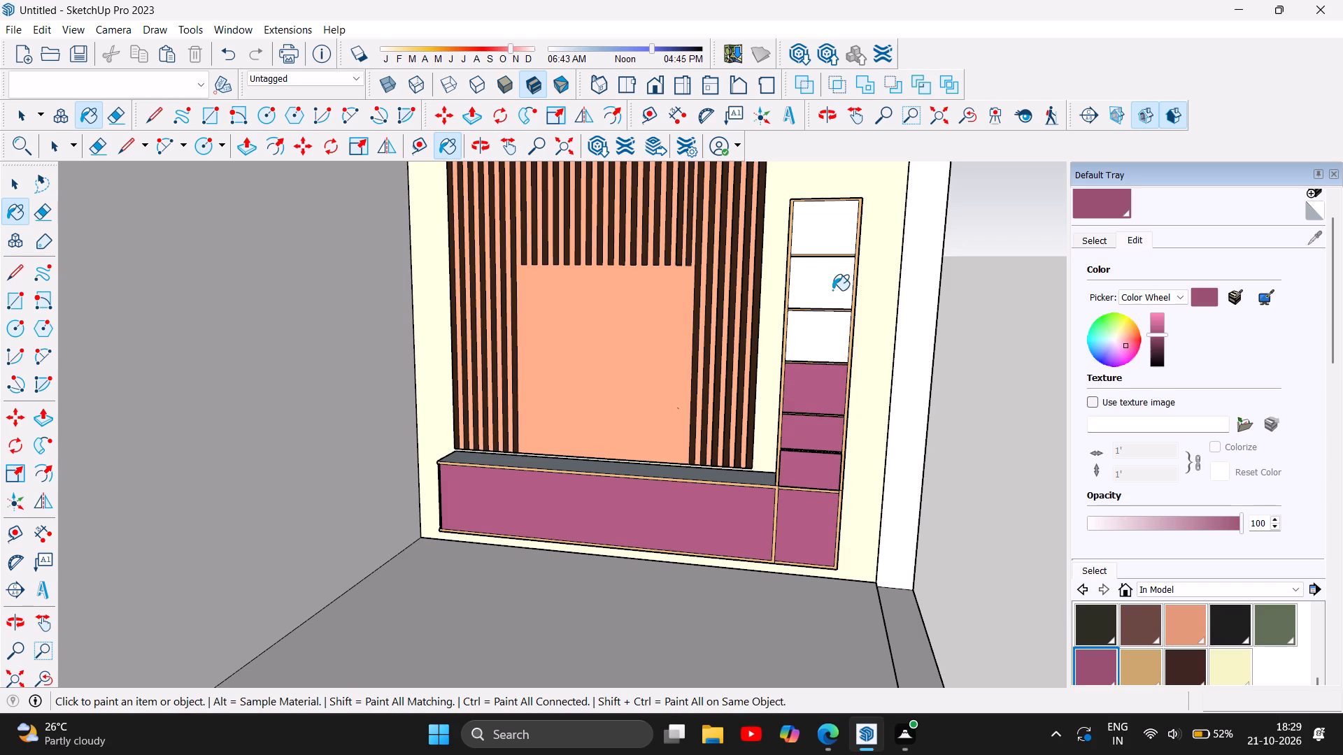
left_click(832, 289)
left_click(822, 236)
Paint the cream back wall around the slatted panel and shelf unit with the same plum-purple material.
scroll(890, 441, "down", 6)
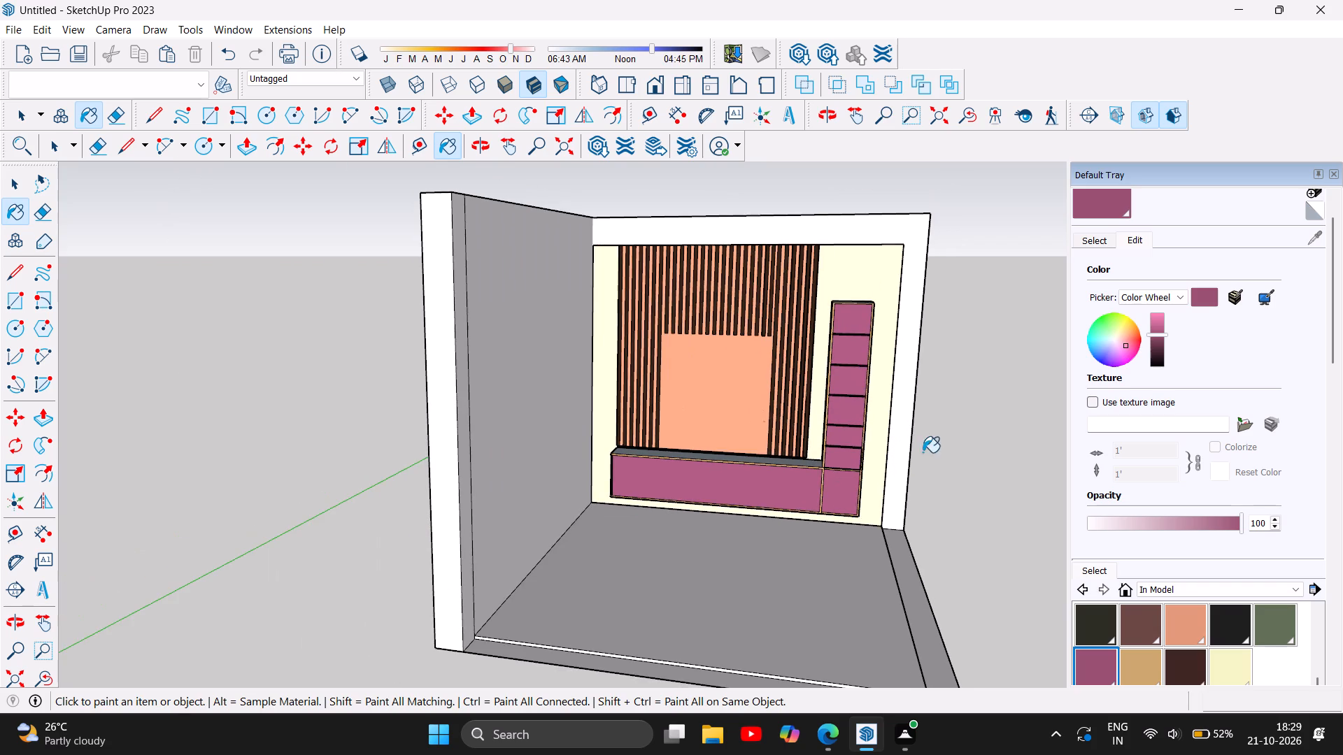
scroll(779, 393, "up", 2)
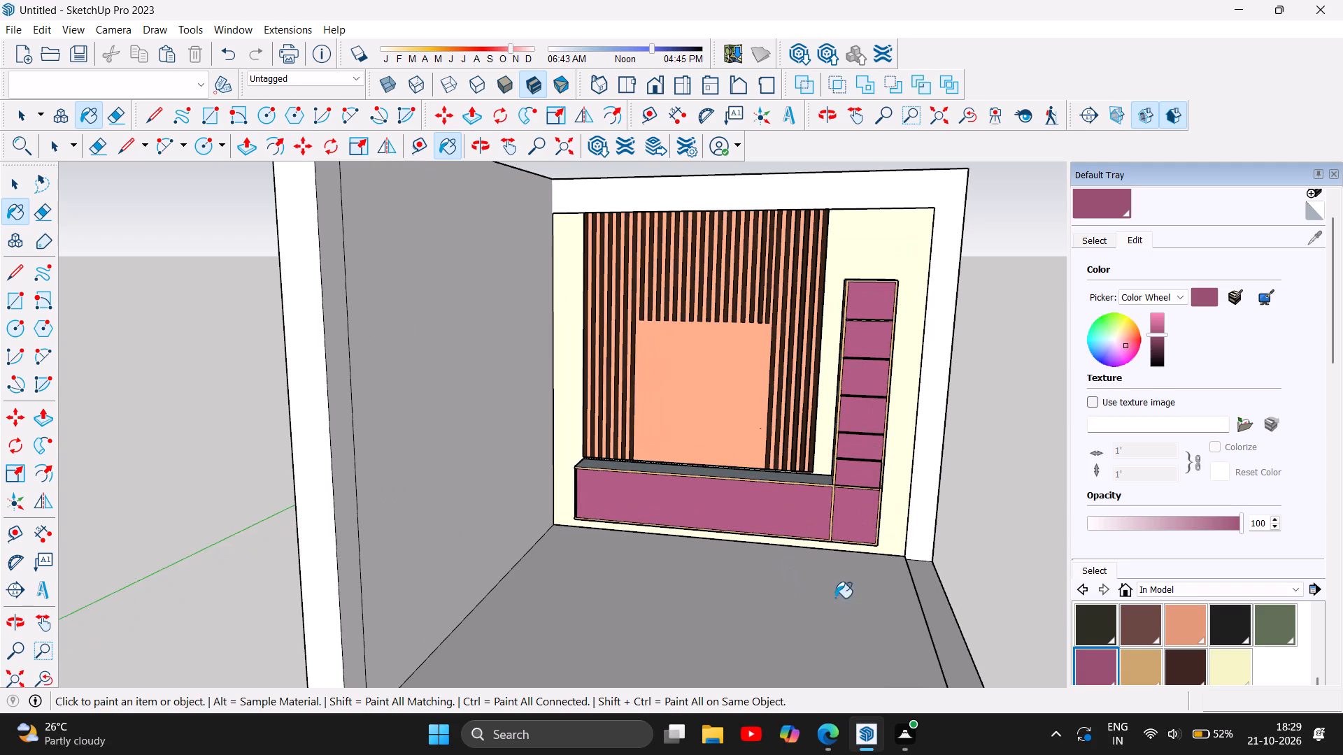
left_click(862, 262)
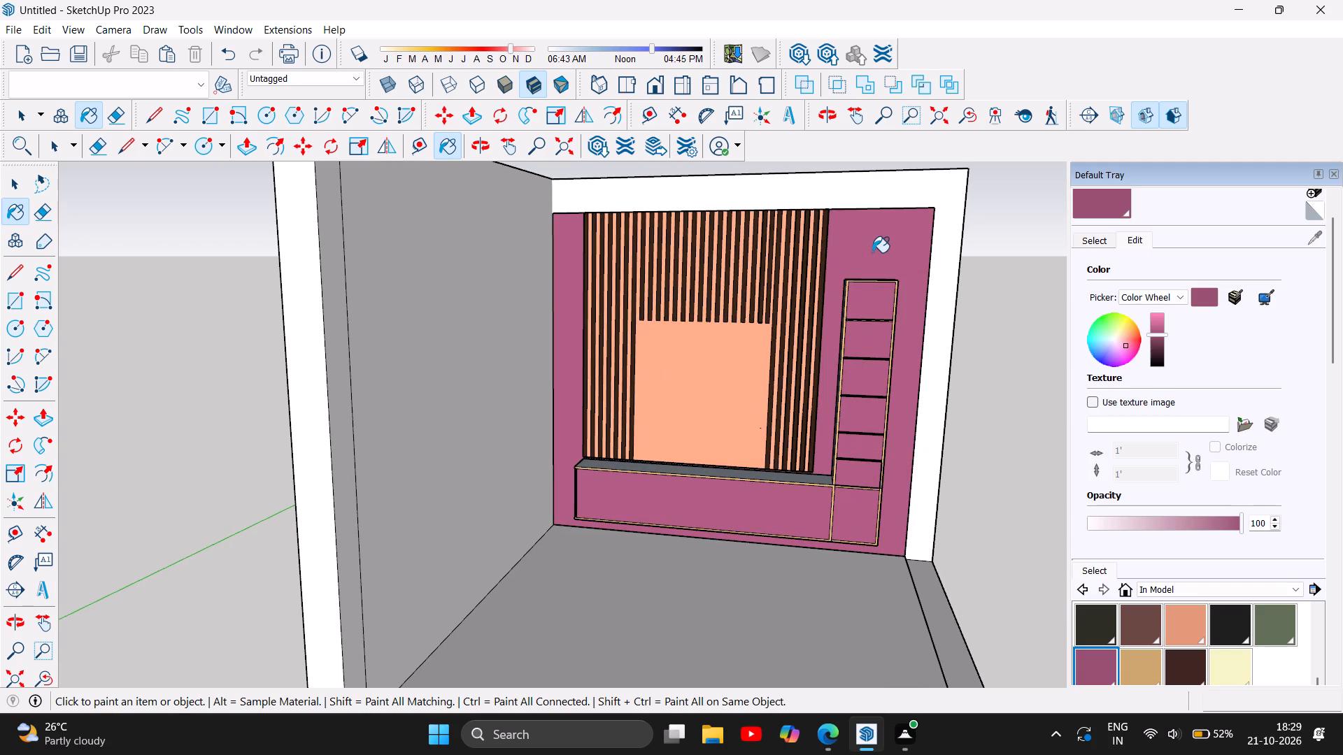
Undo the plum-purple paint on the back wall.
key("ctrl+z")
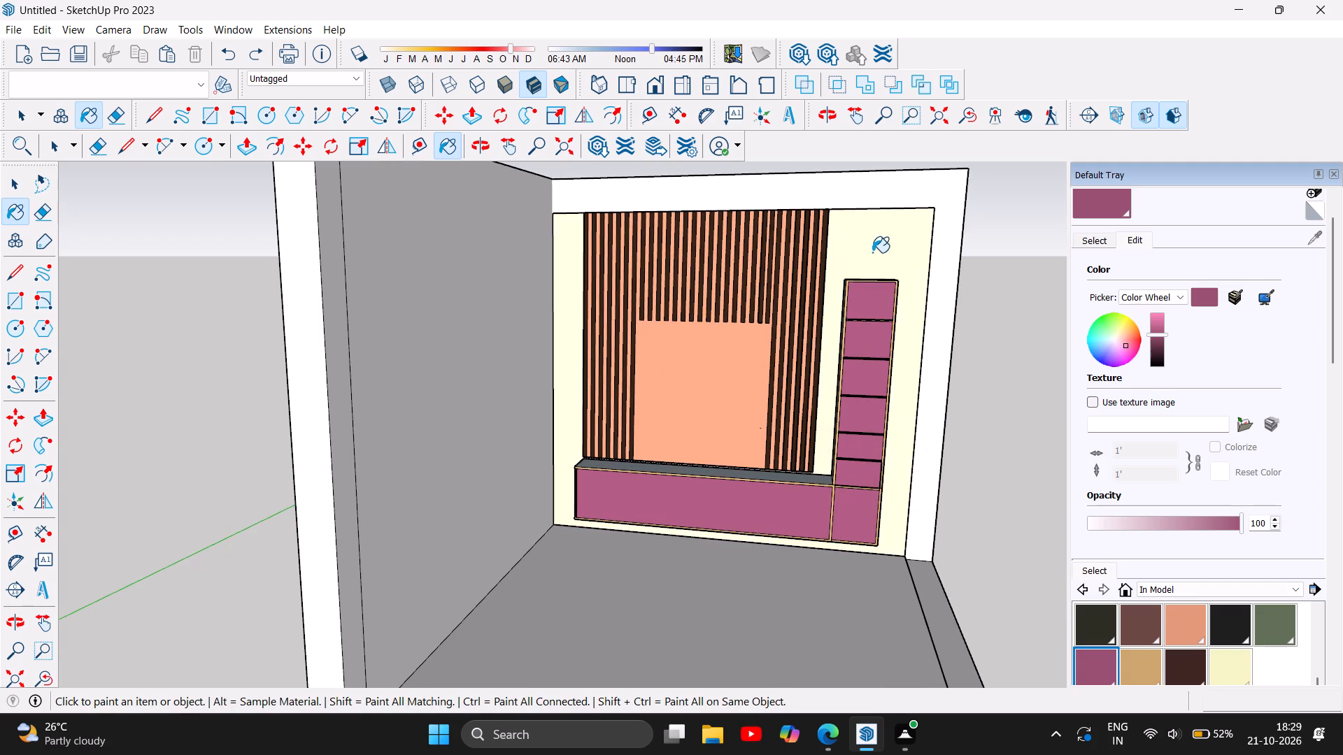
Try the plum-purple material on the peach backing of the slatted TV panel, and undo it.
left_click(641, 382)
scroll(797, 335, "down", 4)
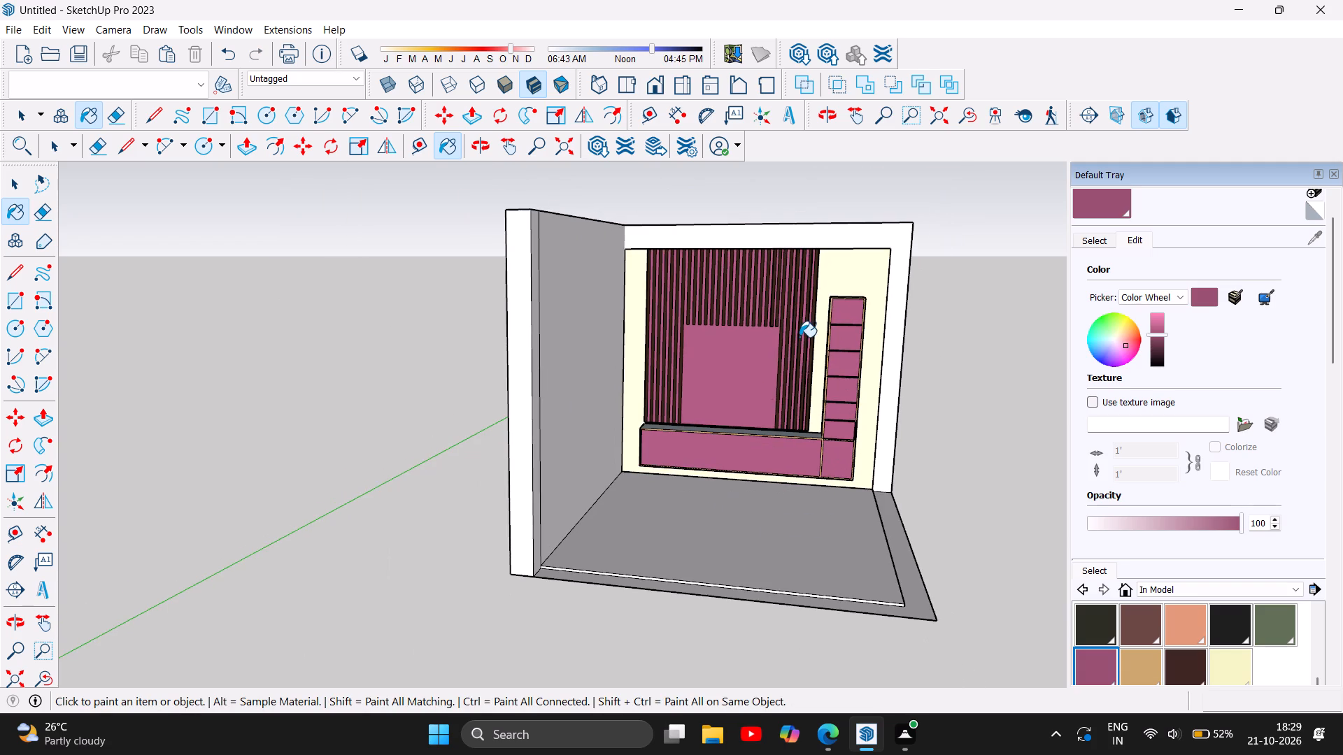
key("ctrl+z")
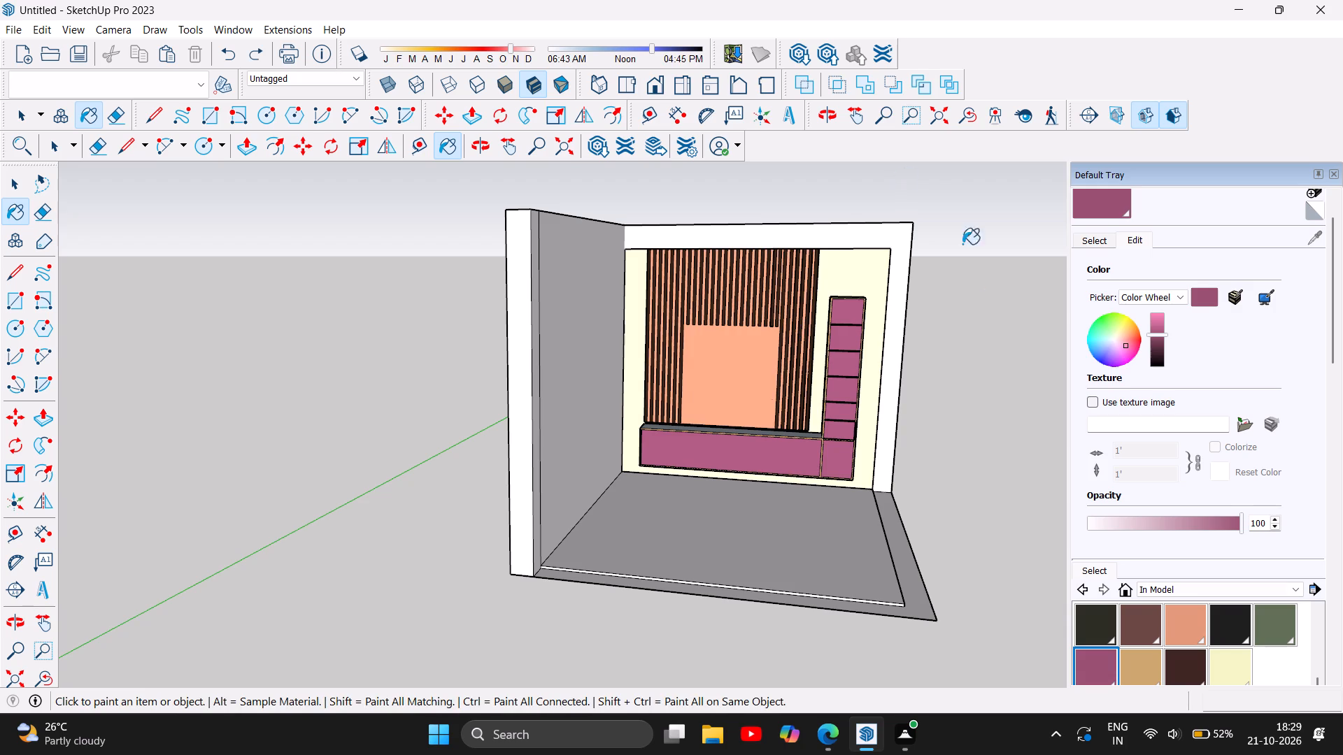
Pull the console's narrow peach left edge strip forward 3/4" with Push/Pull, flush with the tan top edge.
scroll(690, 459, "up", 10)
scroll(498, 410, "up", 1)
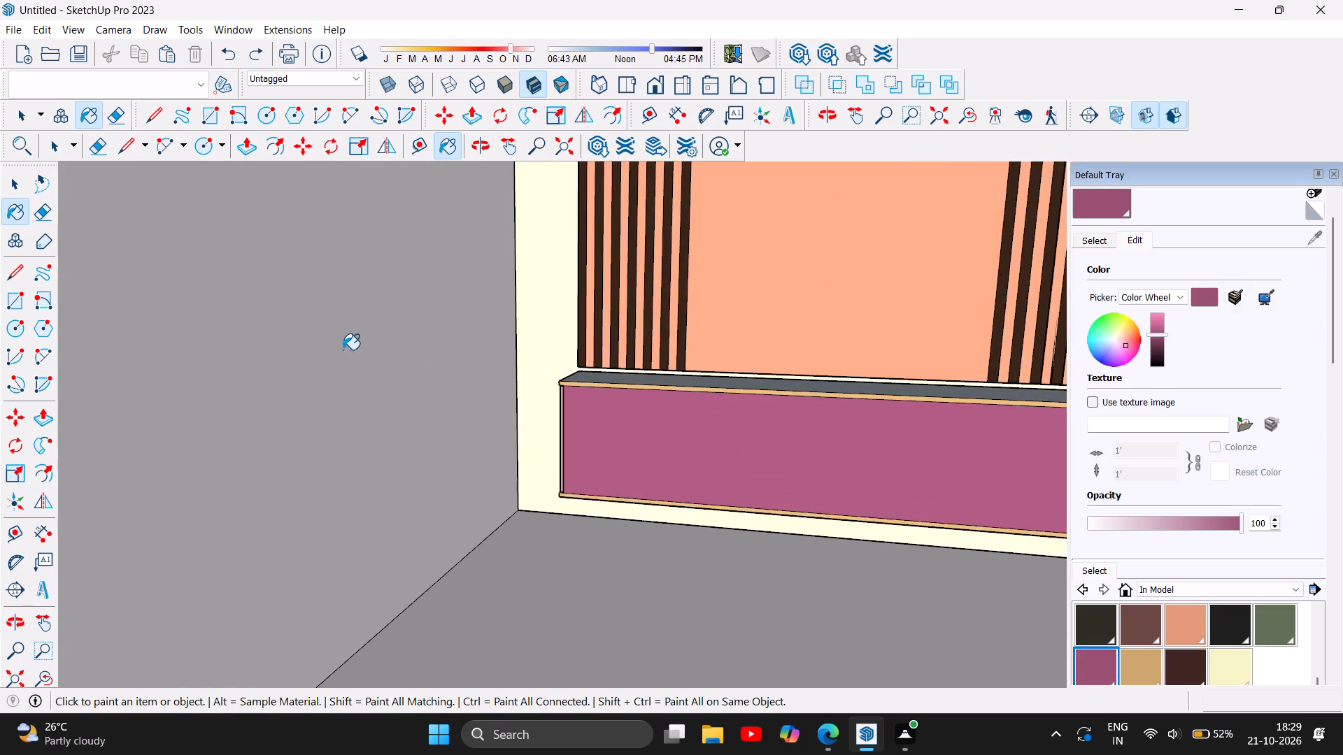
scroll(332, 352, "down", 10)
scroll(439, 394, "up", 17)
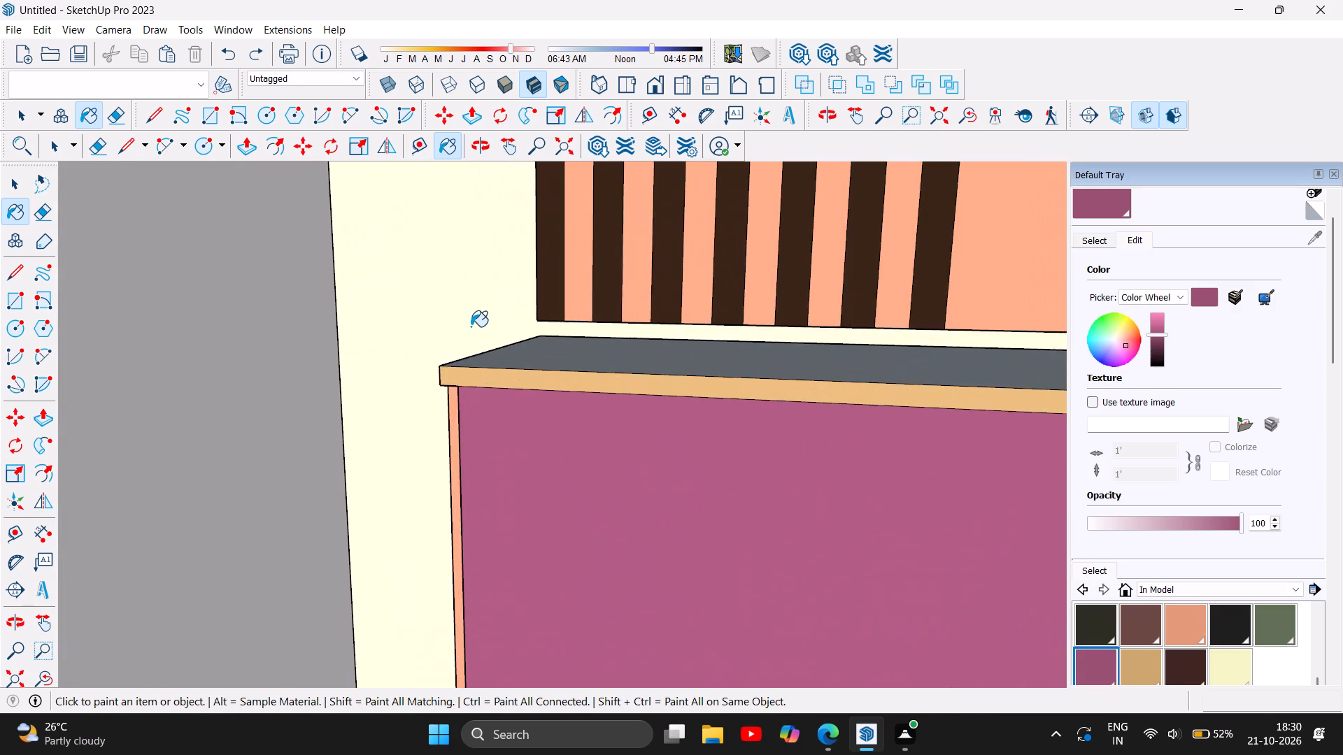
scroll(471, 326, "up", 8)
scroll(462, 389, "up", 13)
scroll(464, 329, "up", 5)
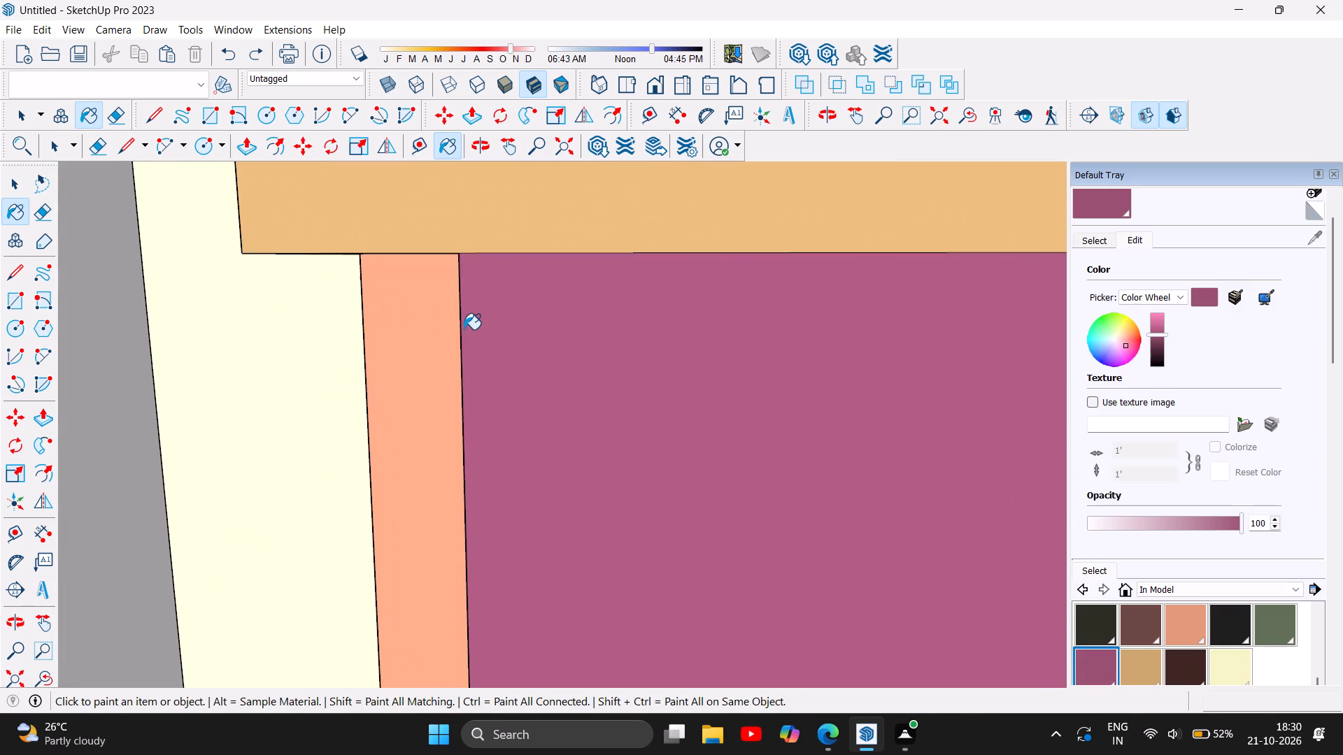
scroll(464, 329, "down", 5)
left_click(254, 145)
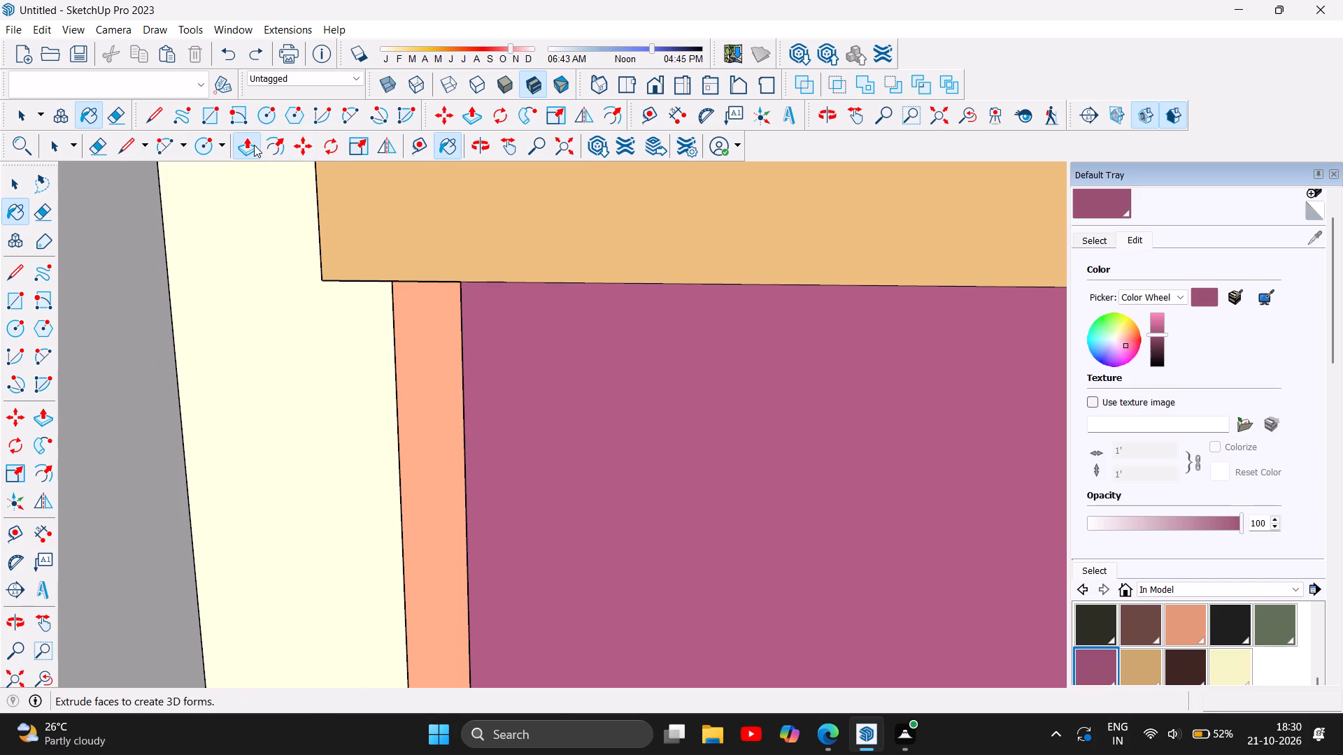
left_click_drag(425, 366, 357, 393)
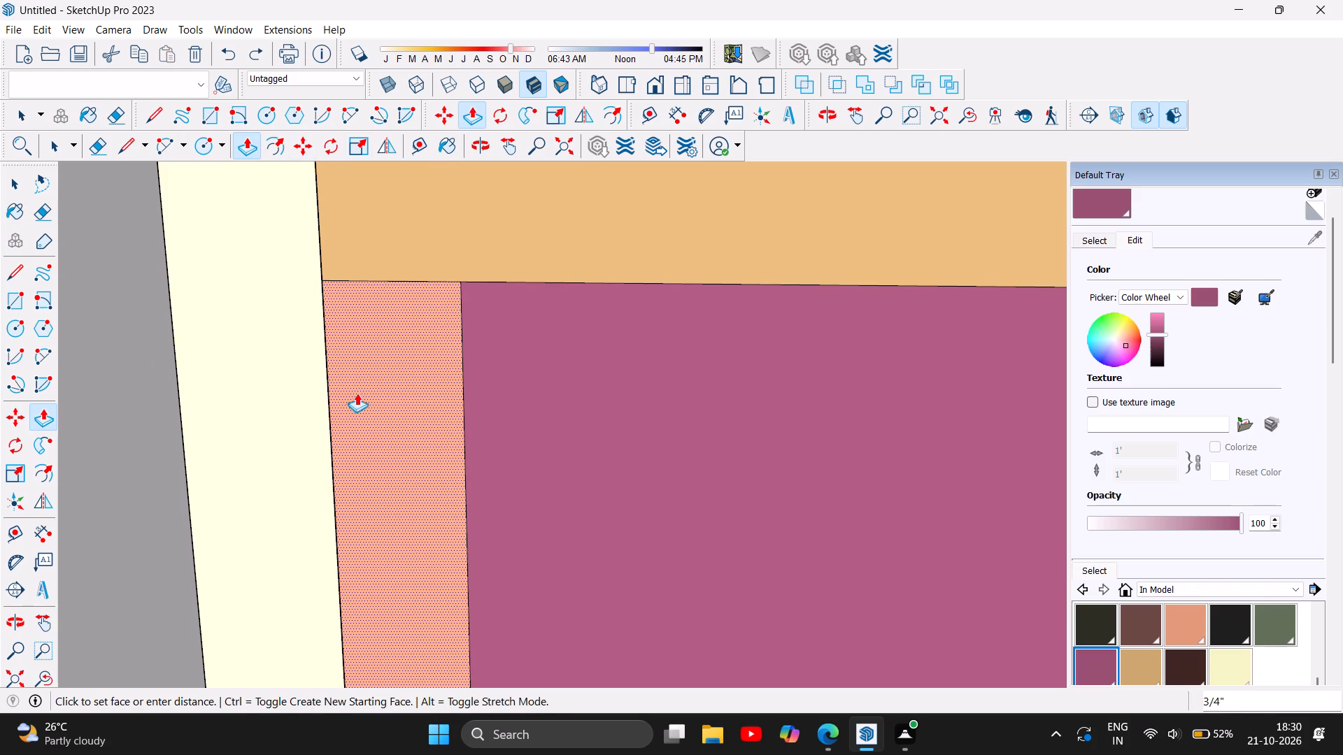
left_click_drag(357, 393, 355, 393)
Paint the console's peach left edge strip with the tan material.
scroll(322, 308, "down", 6)
scroll(381, 244, "down", 12)
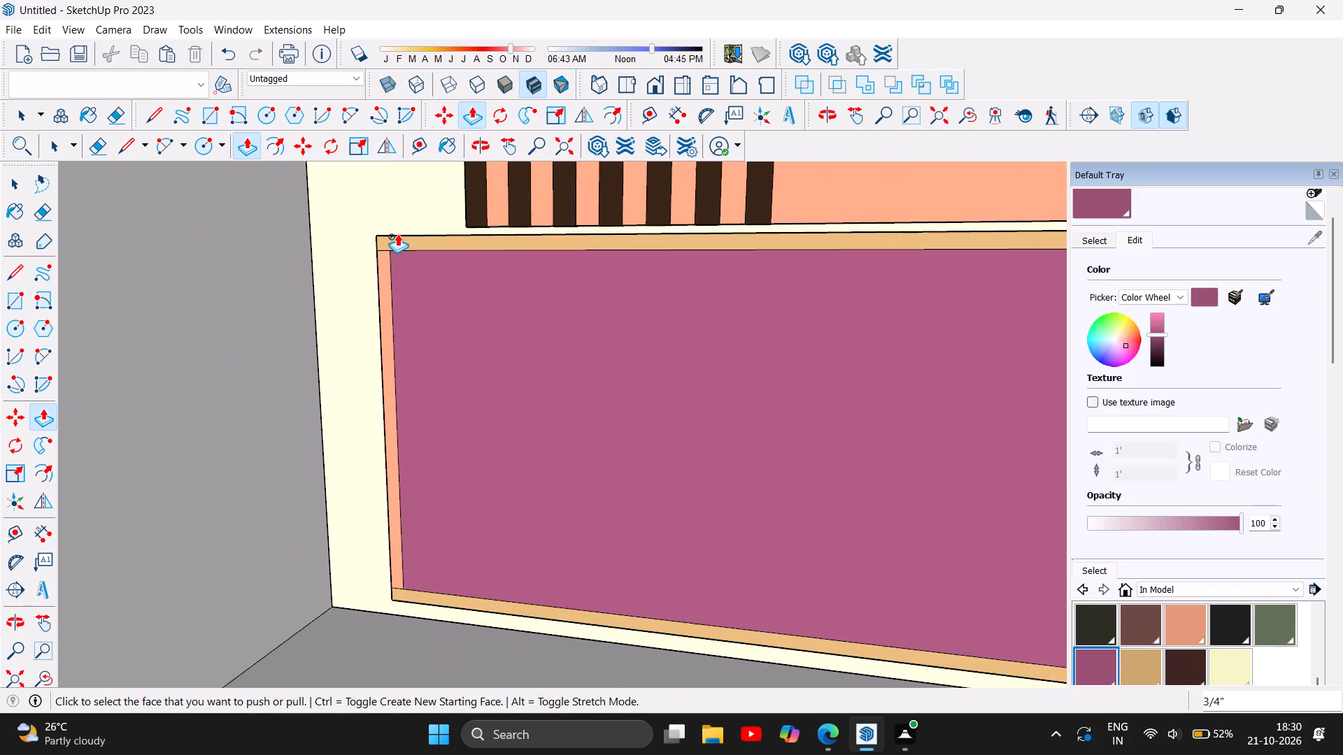
scroll(397, 233, "down", 5)
scroll(269, 451, "down", 6)
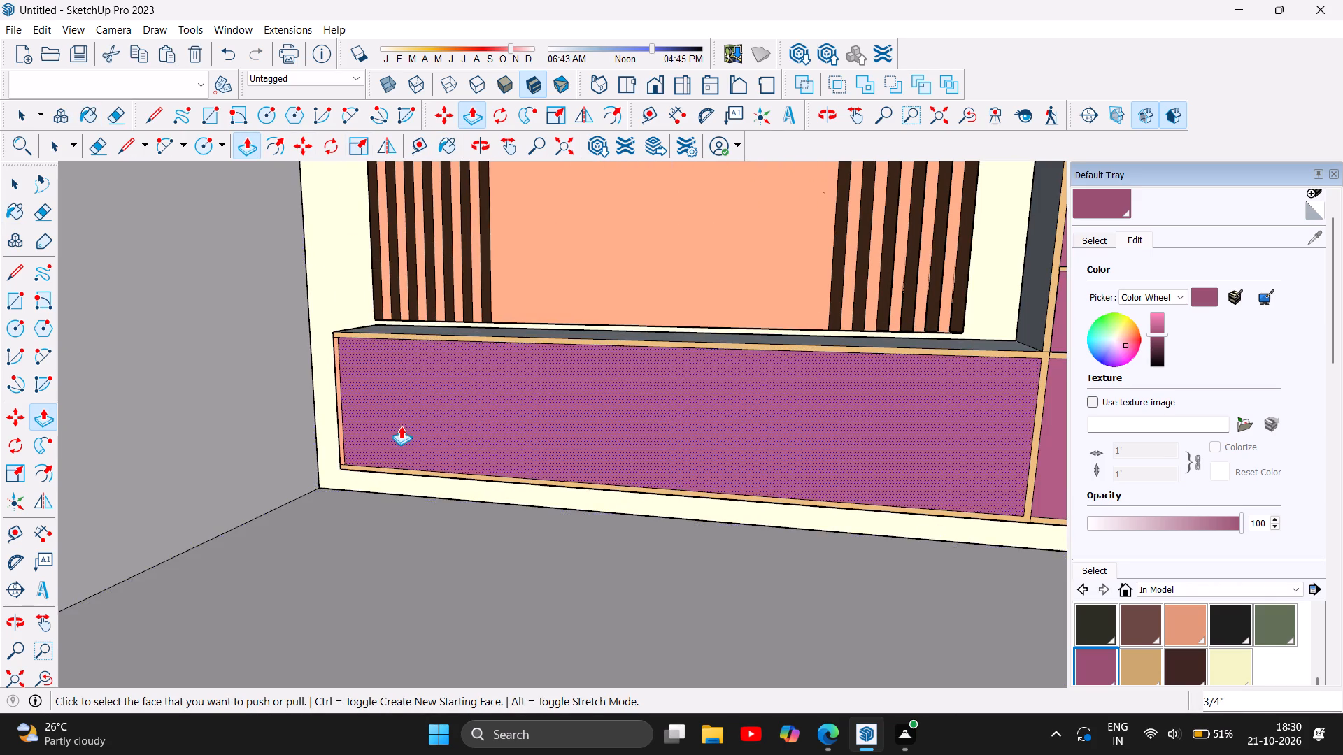
scroll(394, 428, "down", 6)
scroll(357, 389, "up", 14)
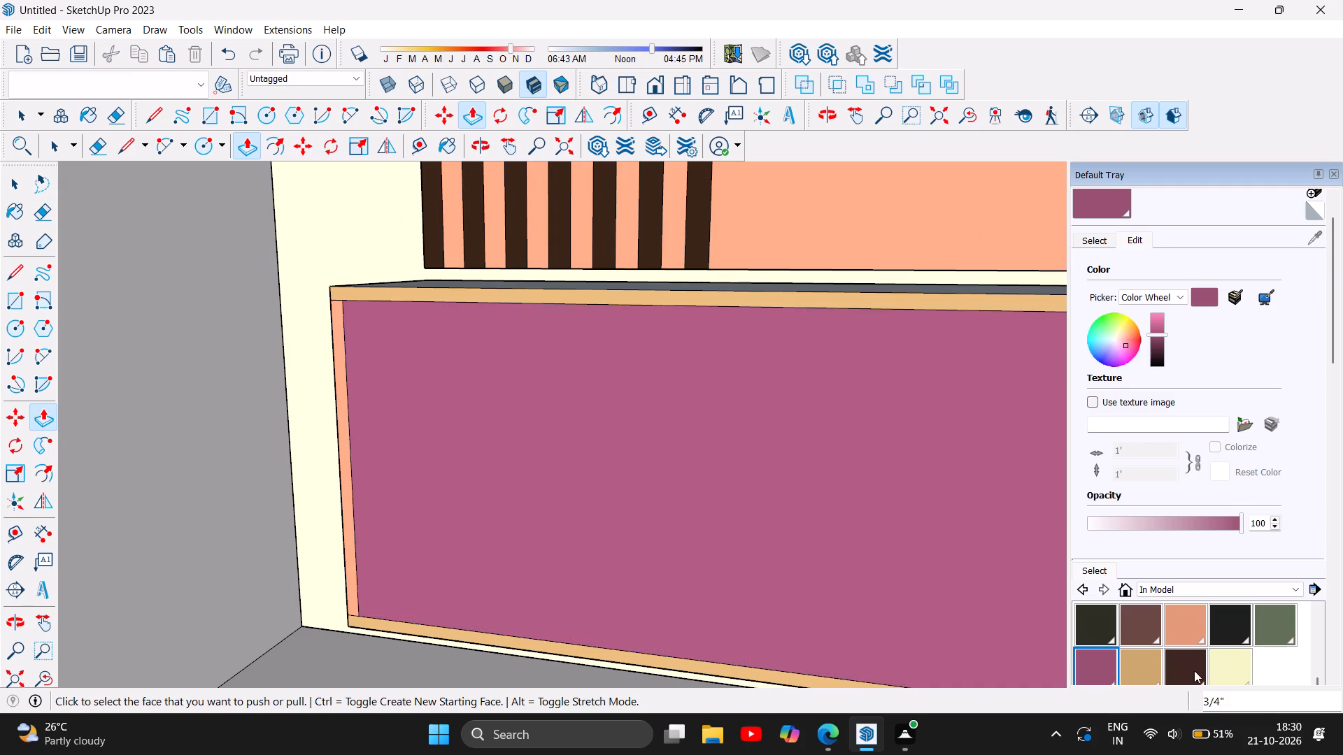
left_click(1142, 666)
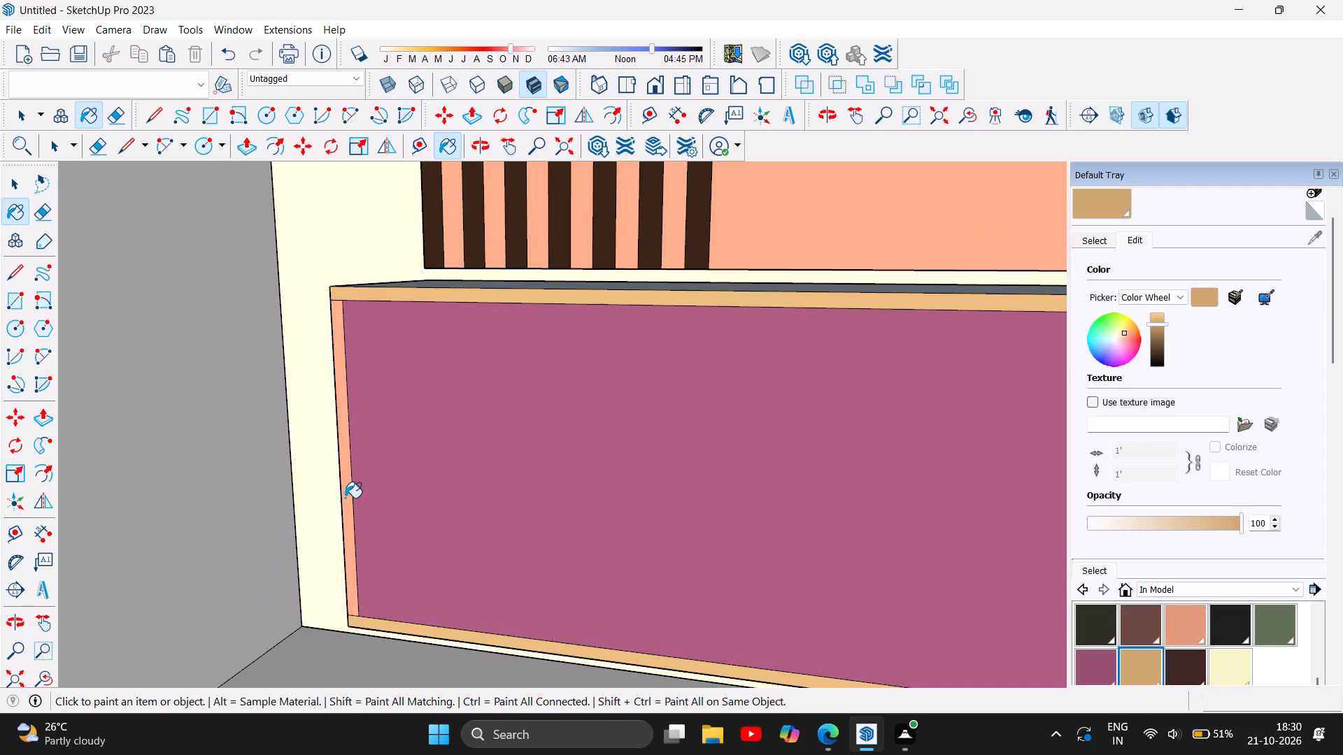
left_click(345, 498)
Pull the tan divider between the two lowest panels of the tall shelf unit forward 15/16".
scroll(241, 419, "down", 16)
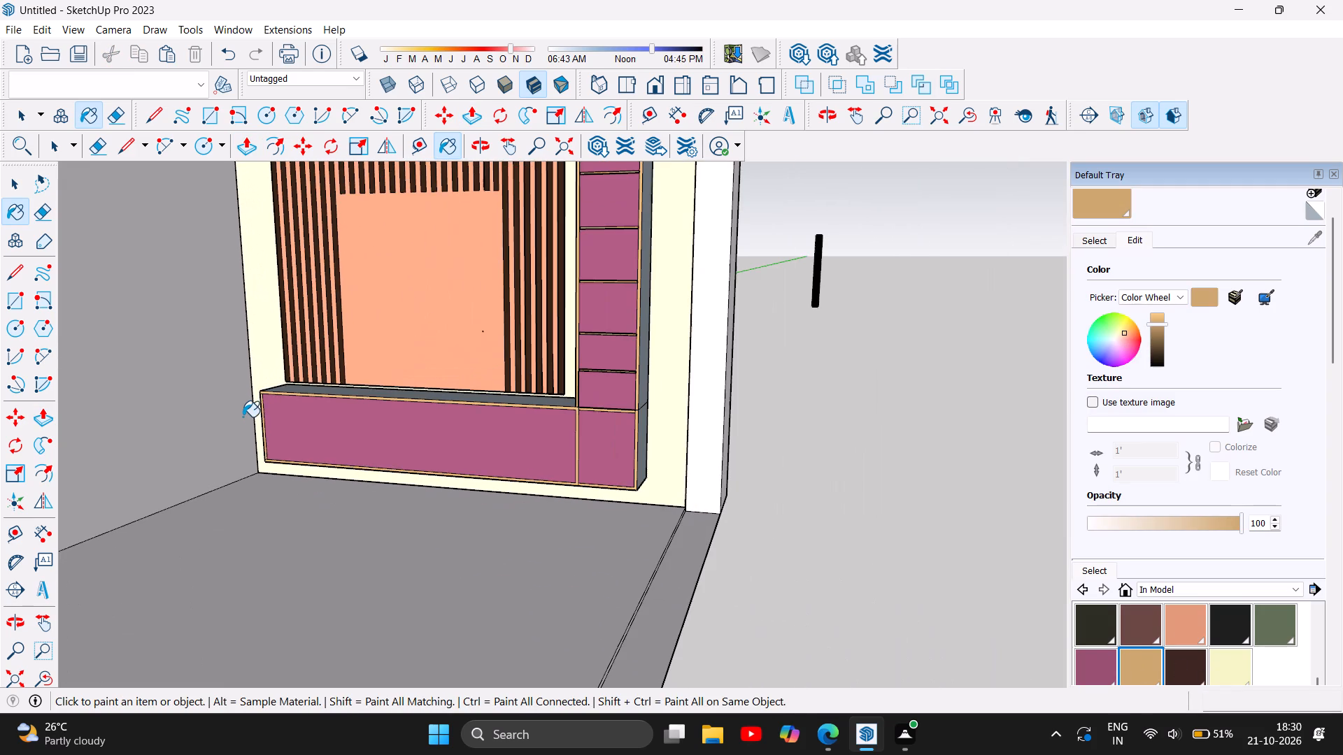
scroll(797, 519, "down", 5)
scroll(456, 384, "up", 5)
scroll(886, 378, "up", 3)
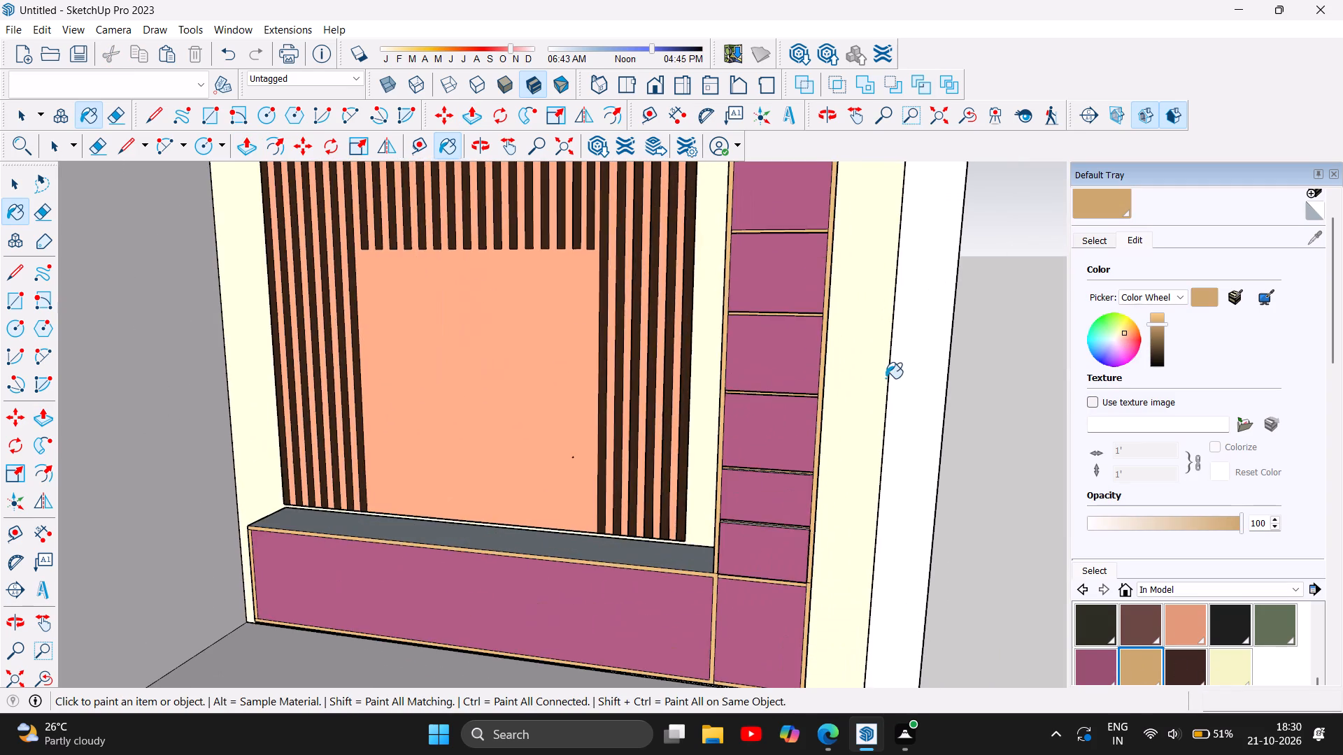
scroll(757, 543, "up", 18)
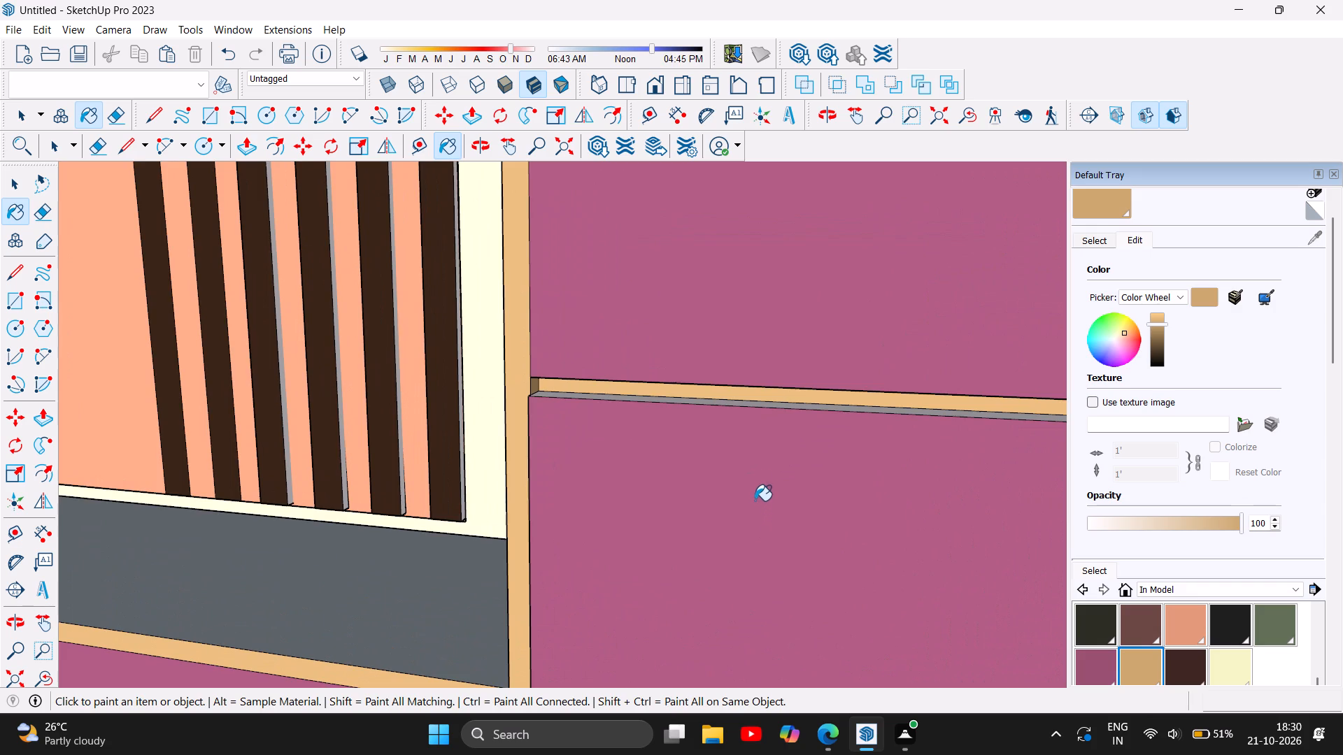
scroll(760, 473, "up", 7)
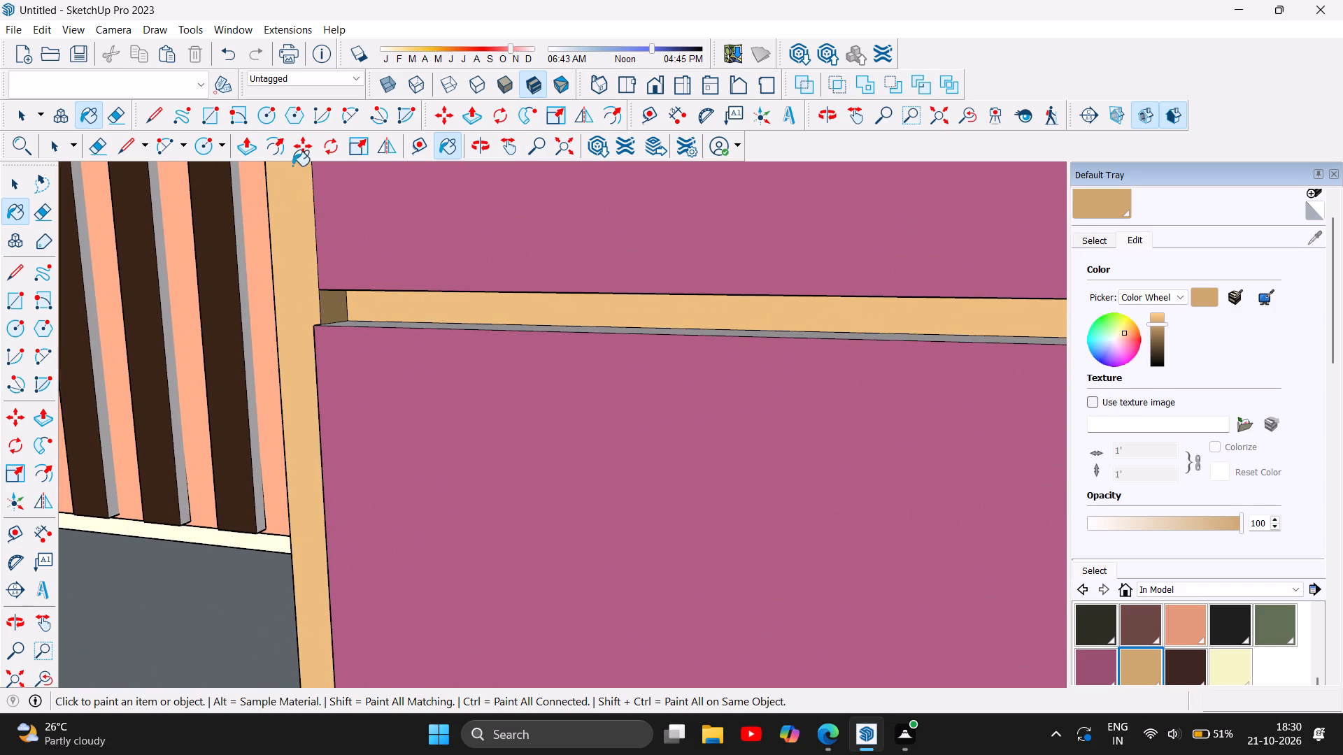
left_click(247, 148)
left_click_drag(481, 292, 454, 308)
Pull the tan divider between the second and third shelf unit panels from the bottom forward 3/4".
scroll(376, 411, "down", 6)
scroll(446, 362, "down", 6)
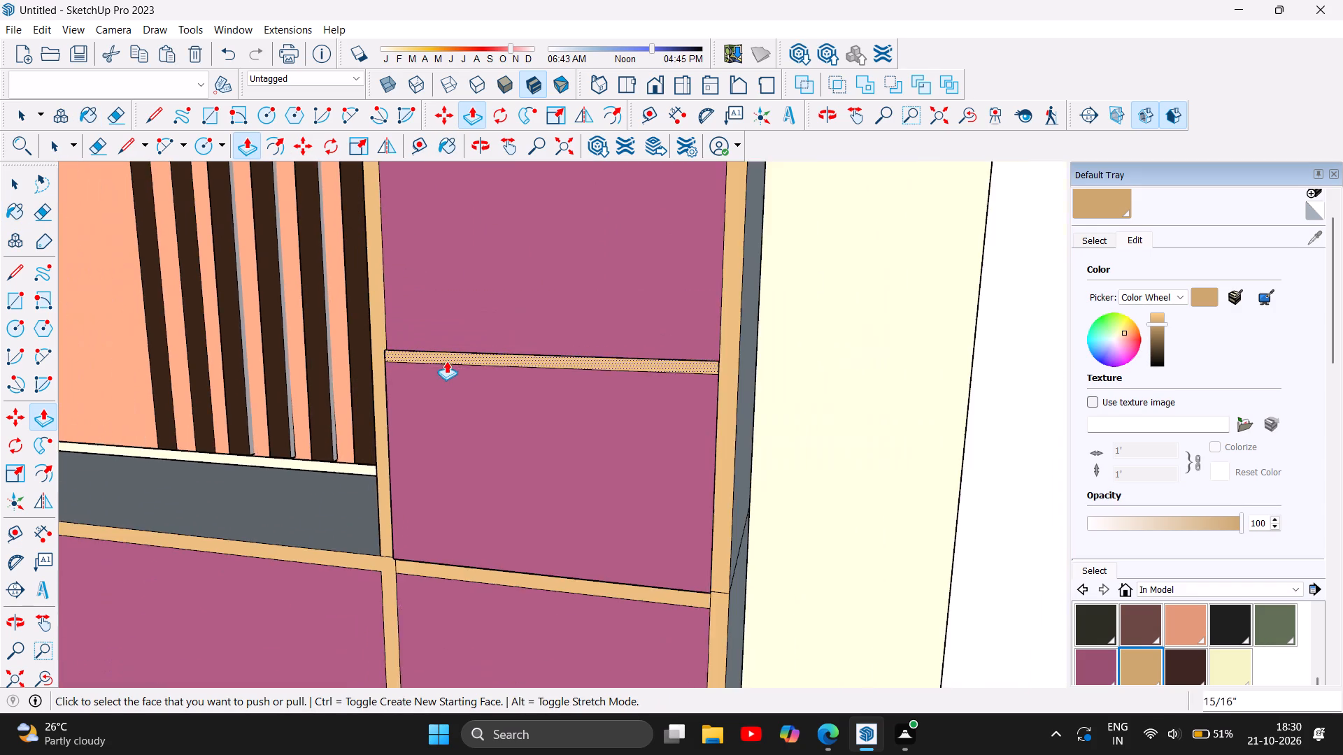
scroll(505, 441, "down", 5)
scroll(518, 572, "up", 6)
scroll(490, 482, "up", 12)
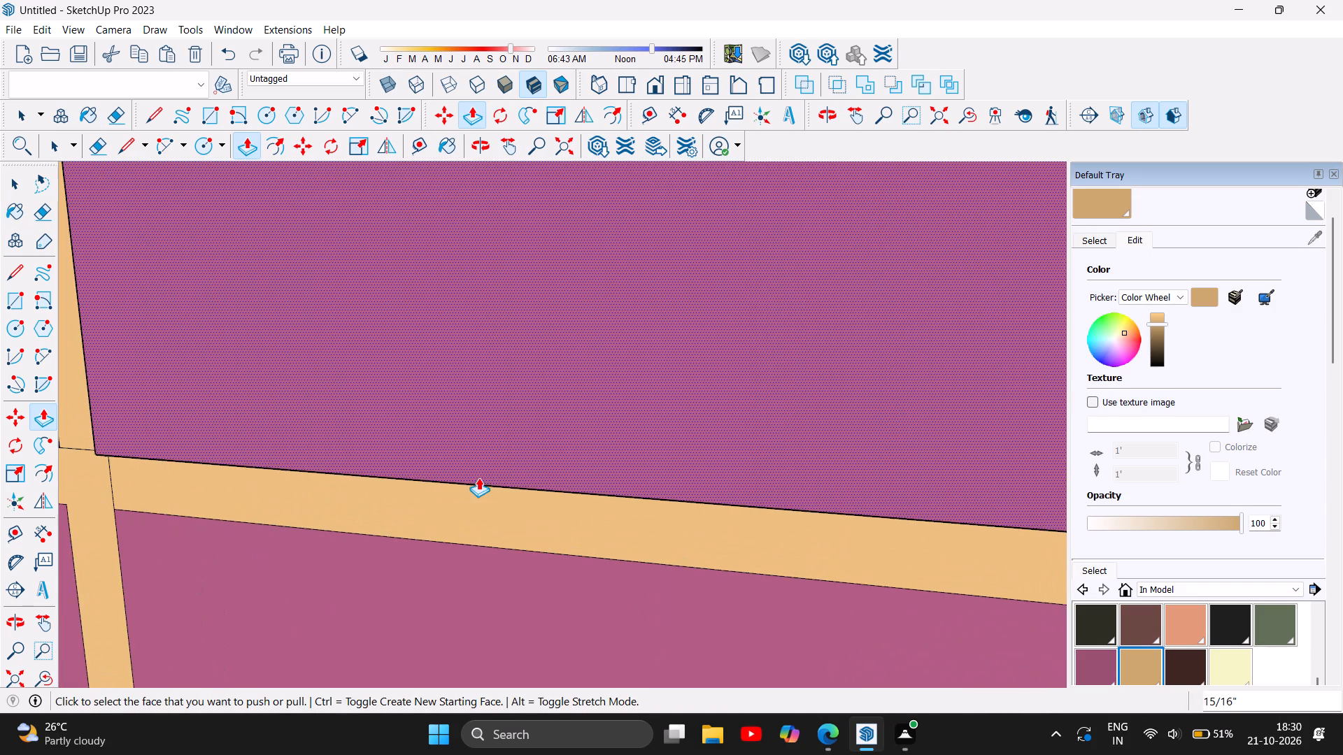
scroll(629, 509, "down", 5)
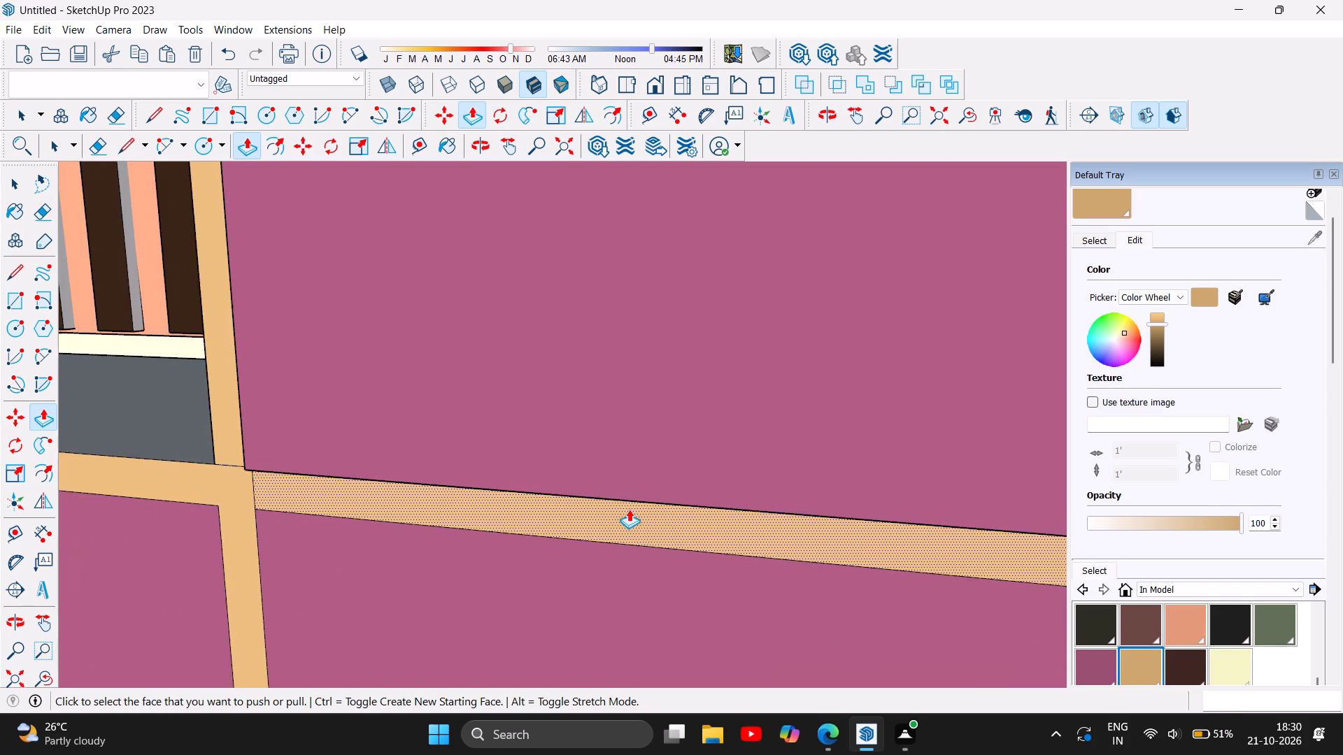
scroll(628, 517, "down", 6)
scroll(458, 603, "down", 12)
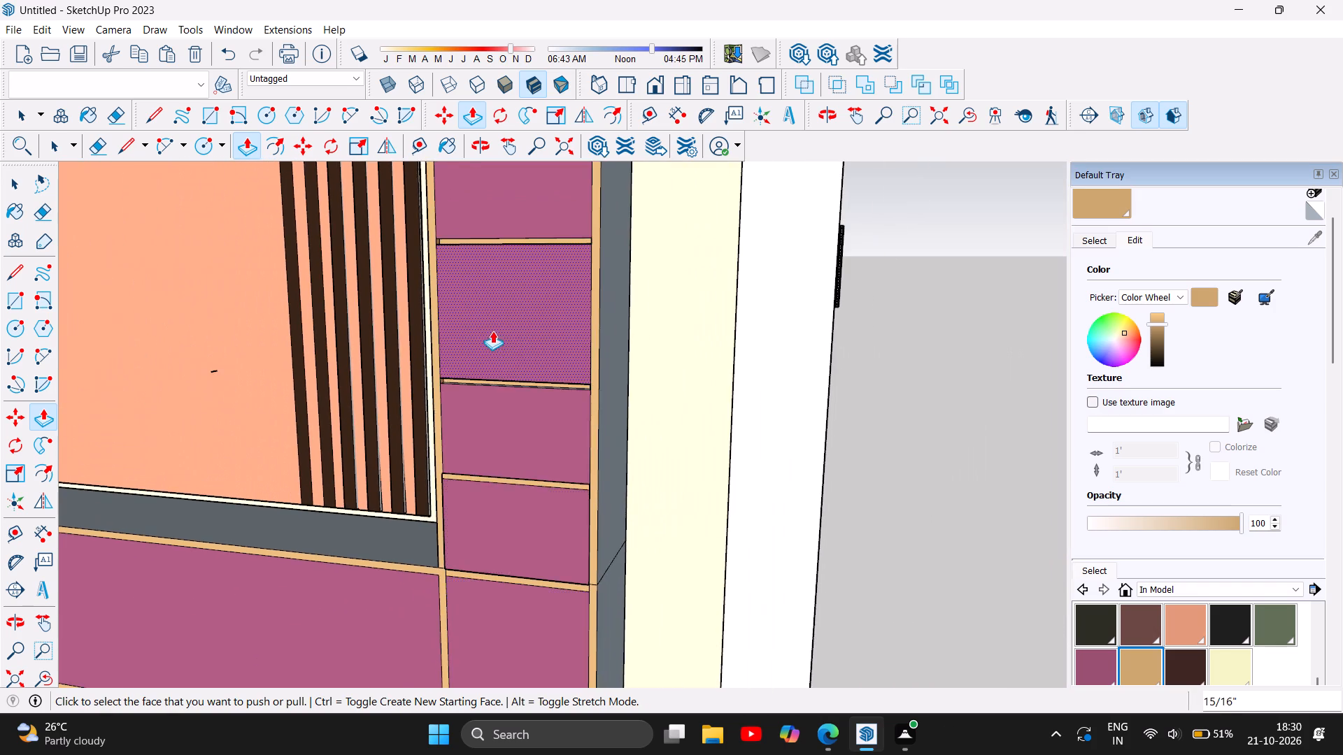
scroll(512, 340, "up", 6)
scroll(531, 395, "up", 10)
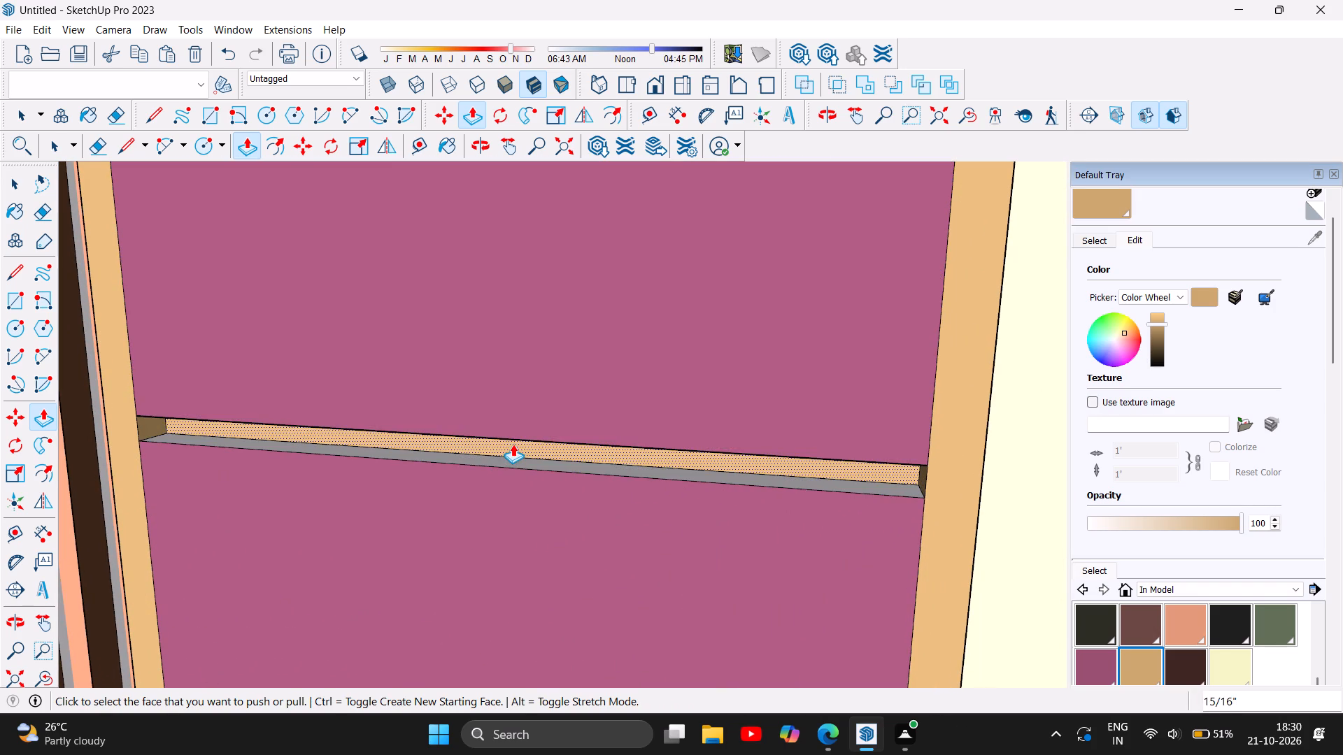
left_click_drag(513, 444, 730, 498)
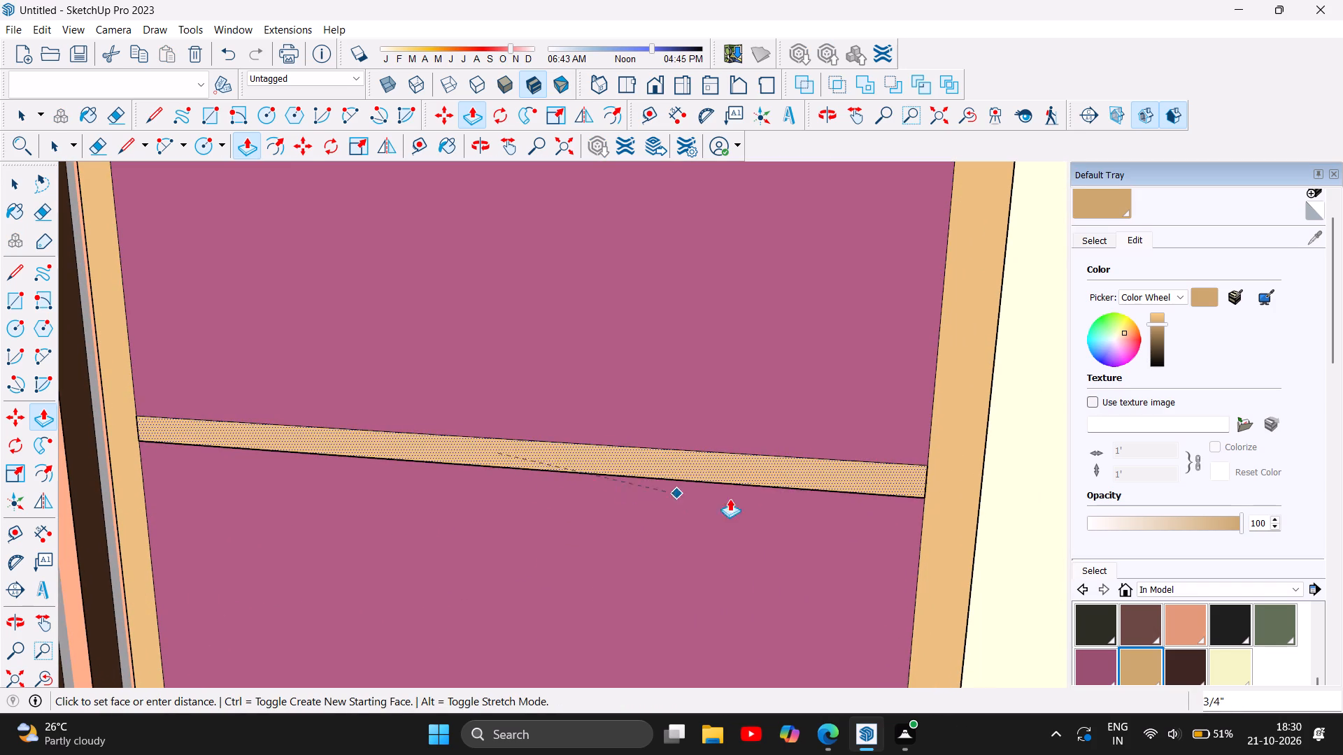
left_click_drag(730, 498, 855, 497)
Pull the second plum panel from the bottom of the tall shelf unit forward 3/16", flush with the divider below it.
scroll(435, 473, "down", 12)
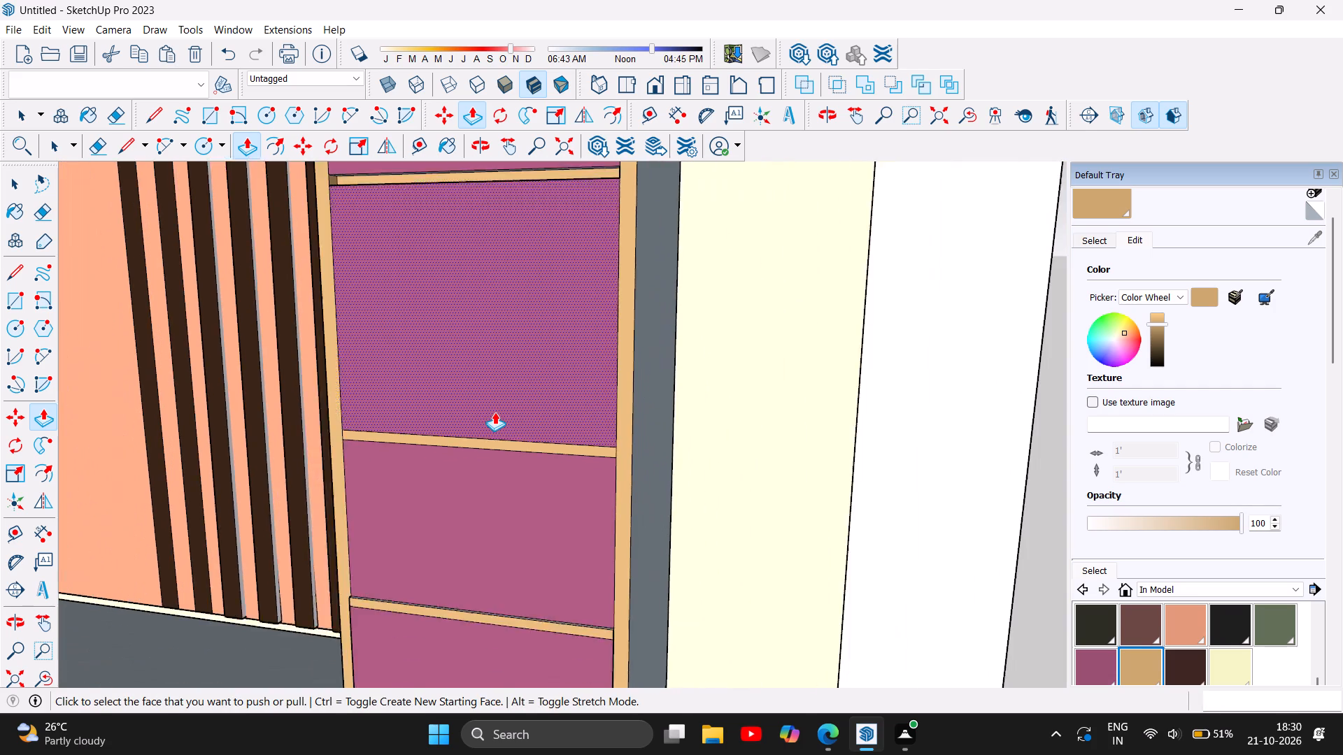
scroll(404, 619, "up", 6)
scroll(342, 560, "up", 7)
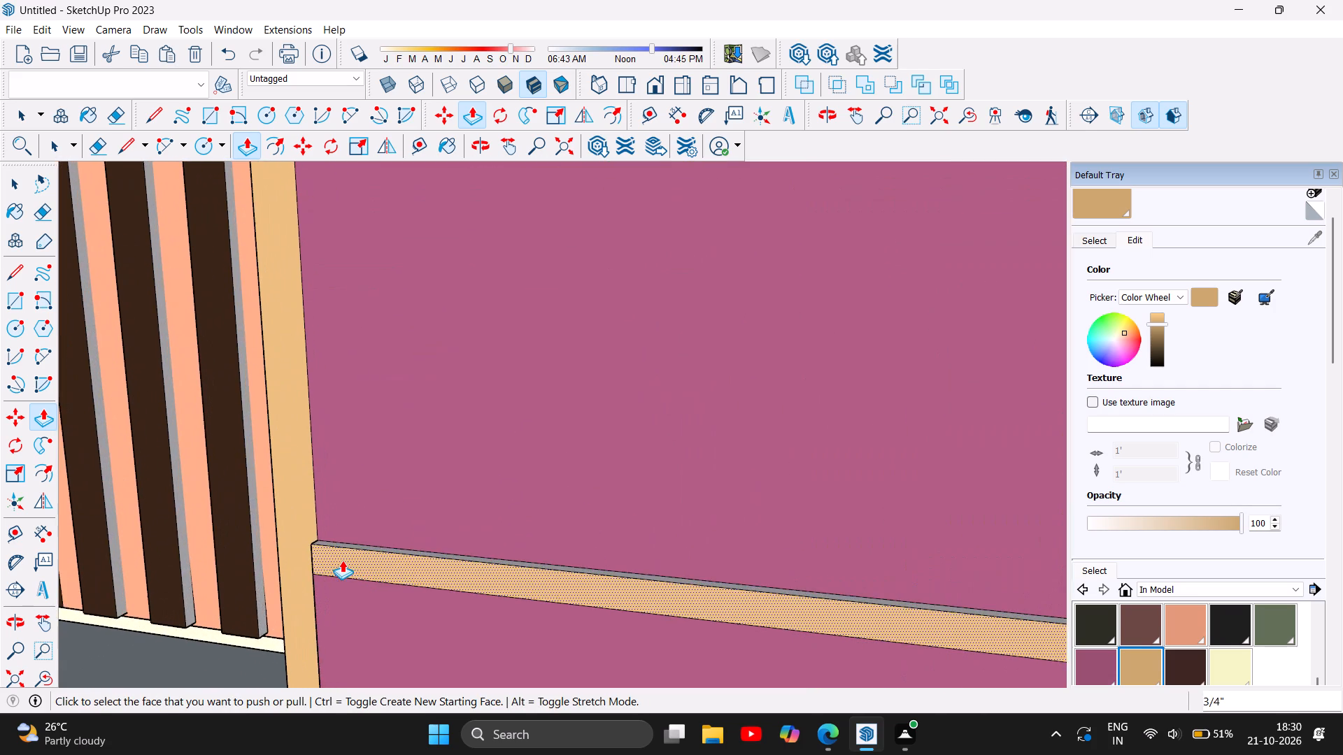
scroll(350, 547, "up", 13)
left_click_drag(453, 473, 428, 483)
Pull the second tan divider from the bottom and the plum panel above it each forward another 3/16".
scroll(365, 521, "down", 19)
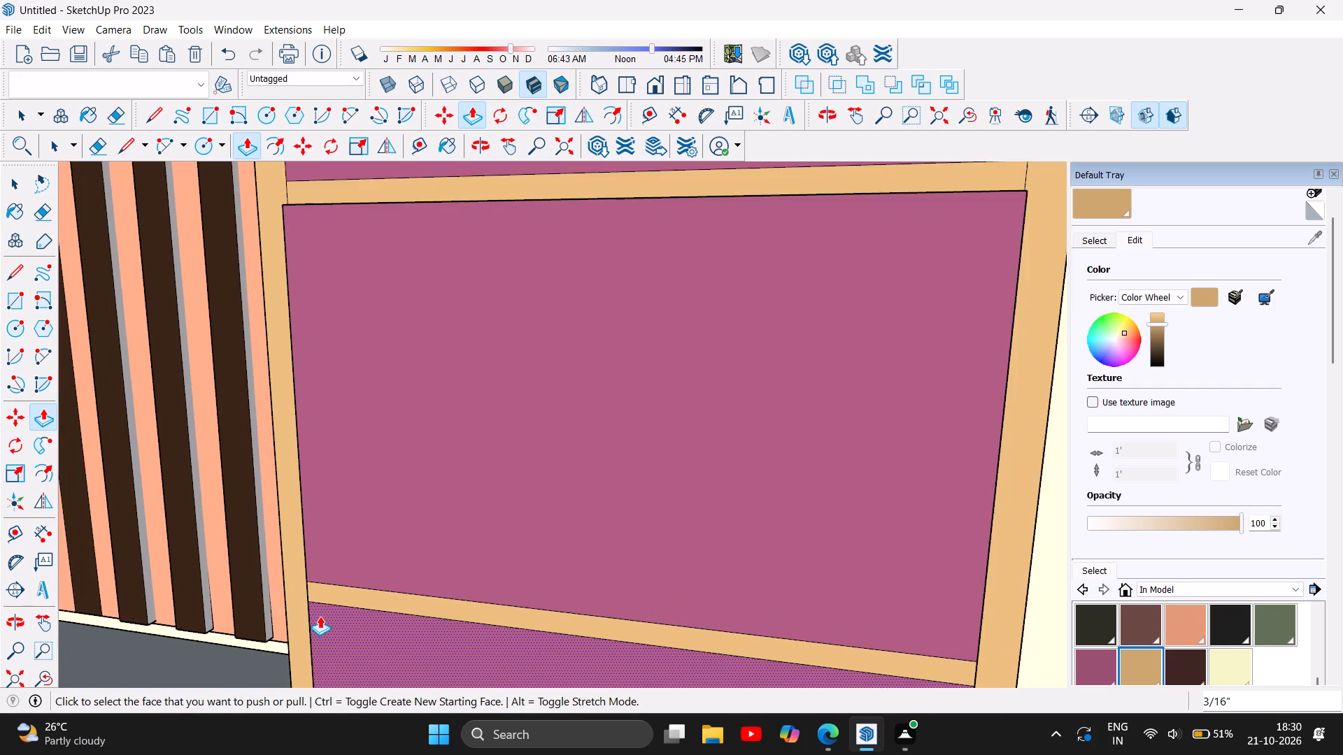
scroll(354, 584, "down", 7)
scroll(449, 459, "down", 6)
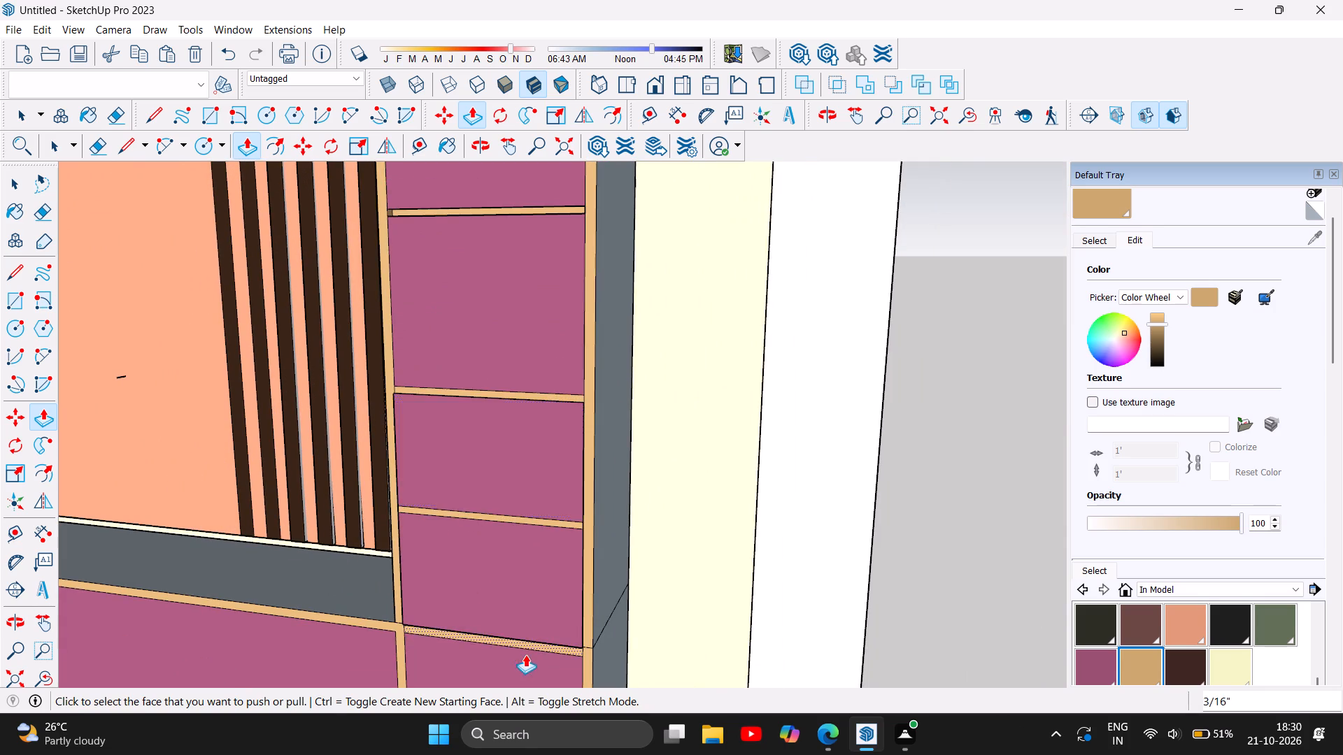
scroll(532, 650, "up", 6)
scroll(588, 662, "up", 7)
scroll(601, 600, "up", 4)
scroll(590, 496, "down", 6)
scroll(622, 637, "down", 13)
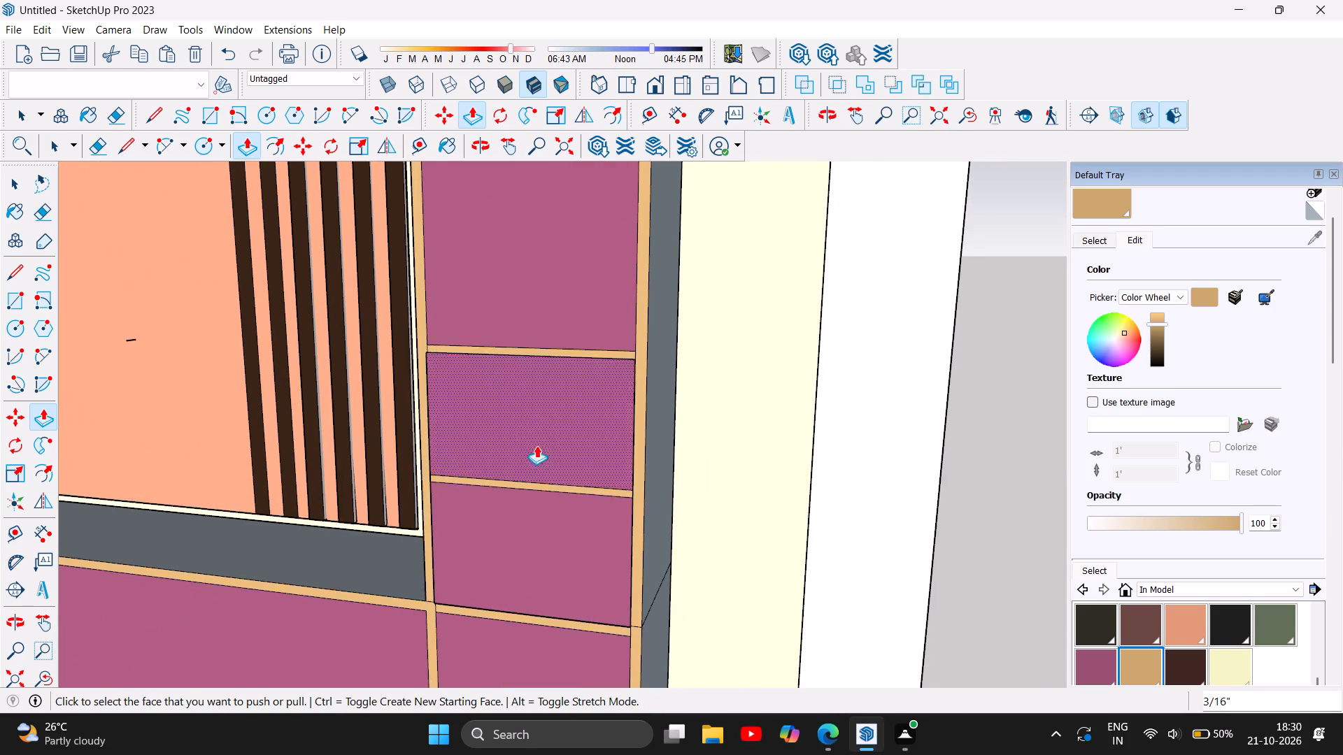
scroll(516, 517, "down", 5)
scroll(528, 385, "up", 12)
scroll(500, 451, "up", 5)
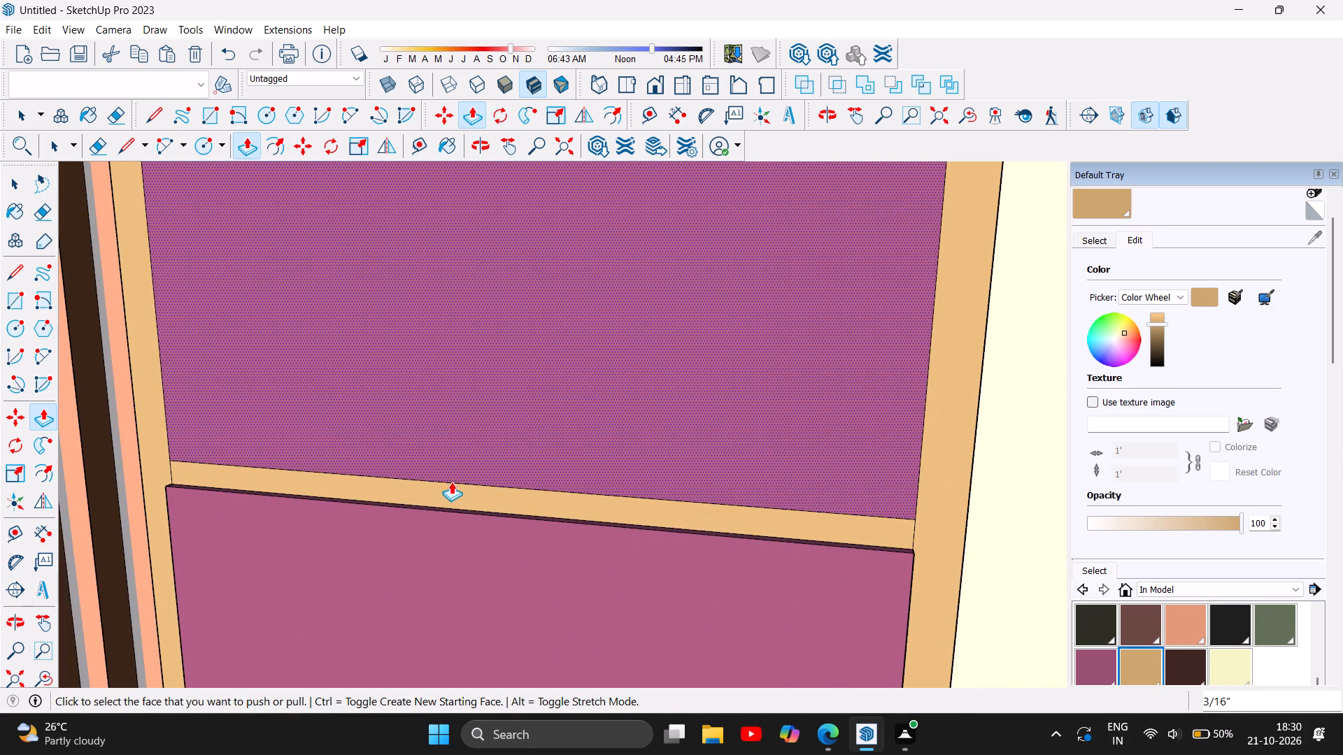
left_click_drag(477, 492, 469, 497)
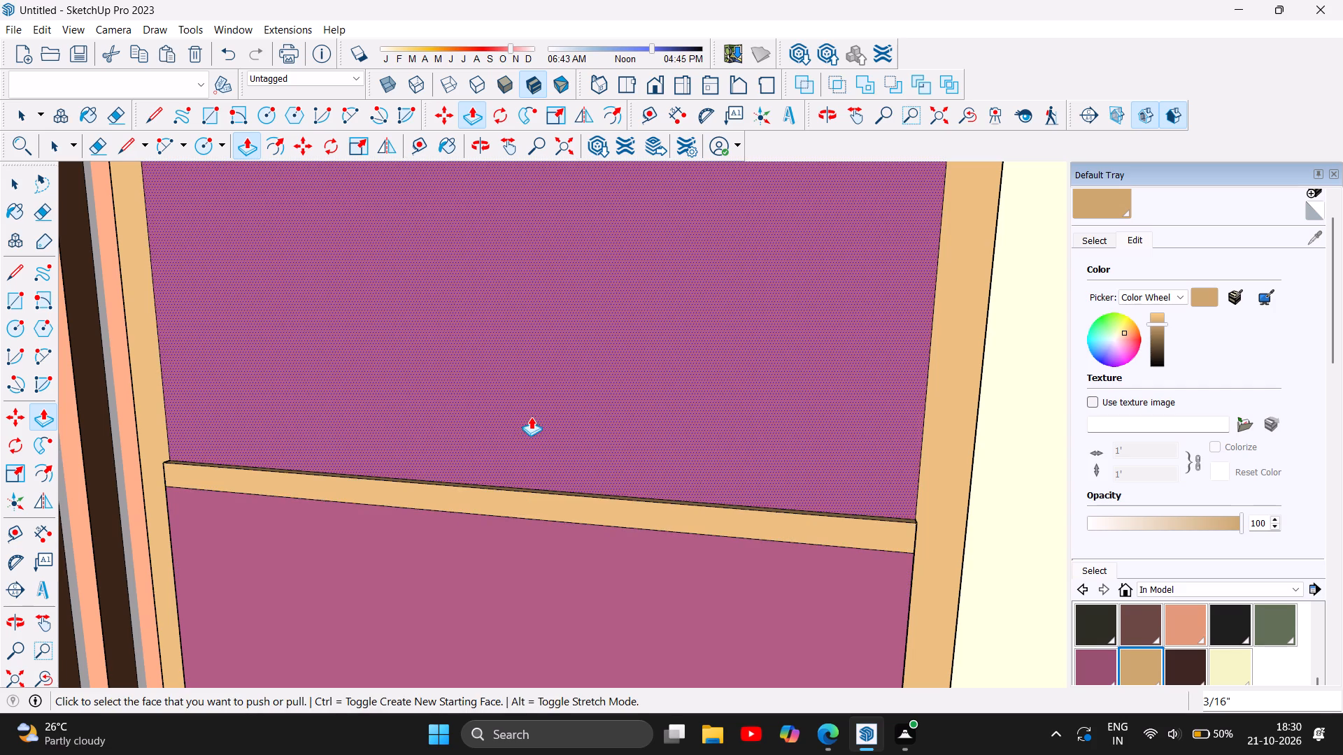
left_click_drag(531, 413, 516, 423)
Pull the third tan divider from the bottom forward 15/16" and the plum panel above it forward 3/16".
scroll(449, 555, "down", 11)
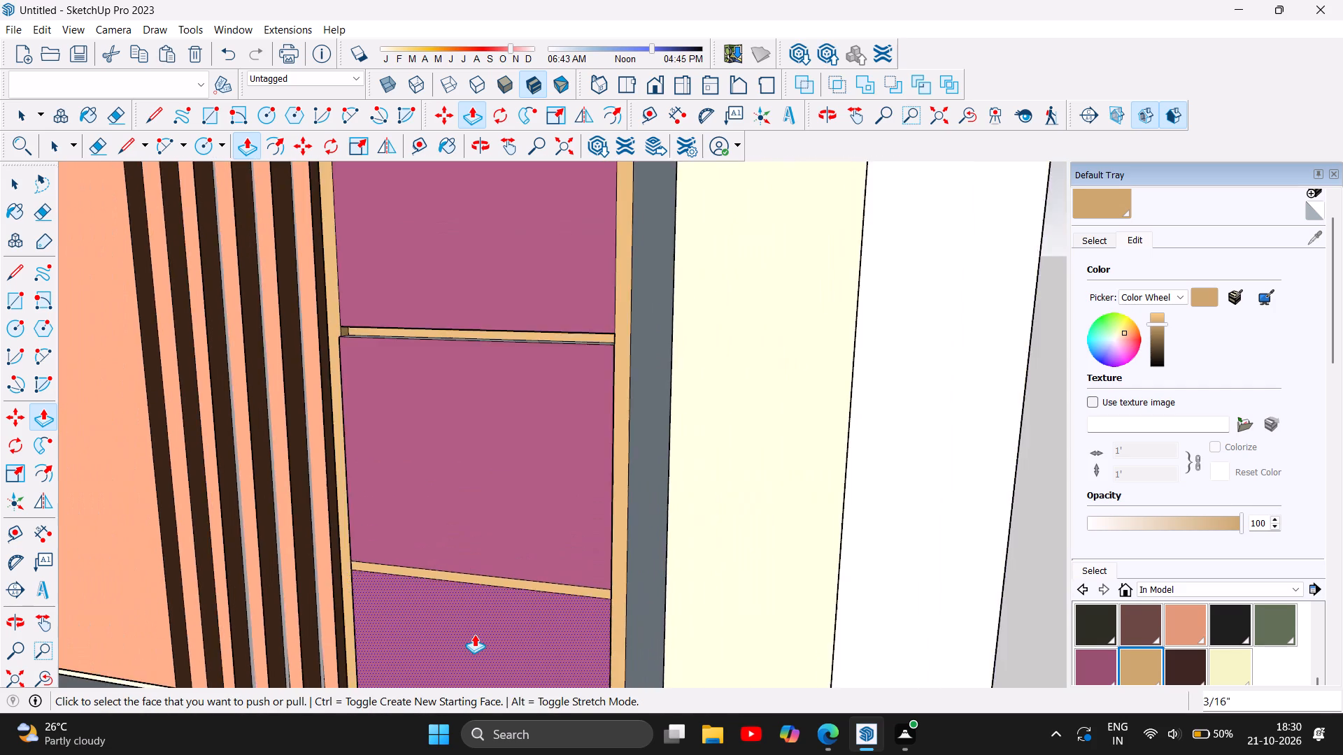
scroll(474, 634, "down", 5)
scroll(481, 453, "up", 17)
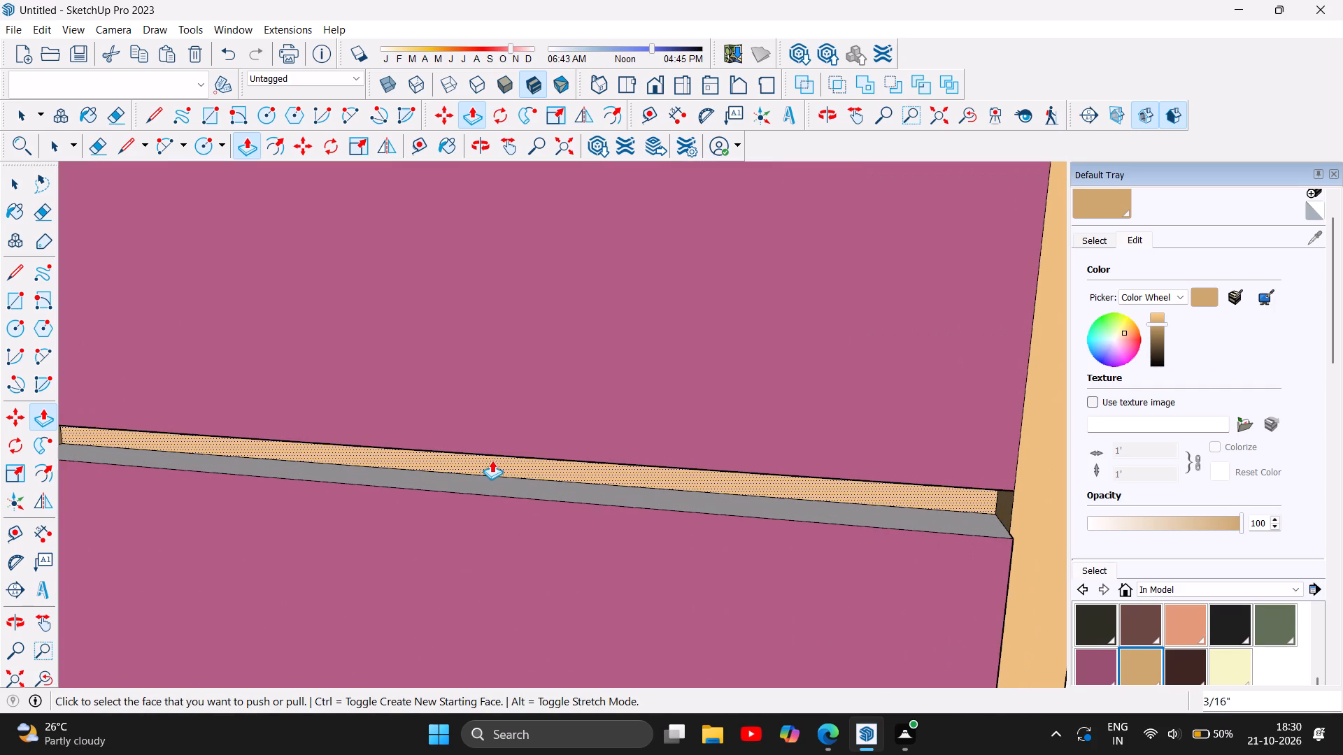
left_click_drag(492, 460, 474, 491)
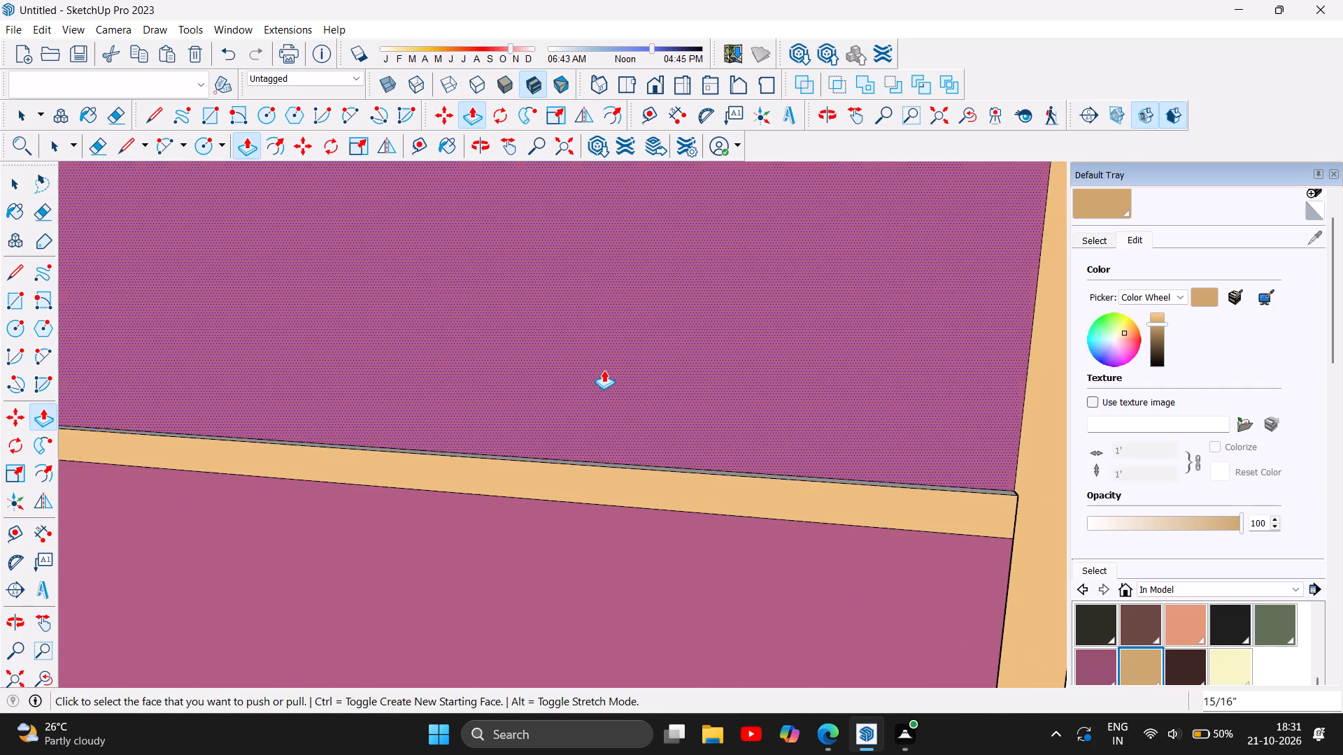
left_click_drag(604, 370, 579, 391)
Pull the fourth tan divider from the bottom of the tall shelf unit forward 15/16".
scroll(615, 519, "down", 13)
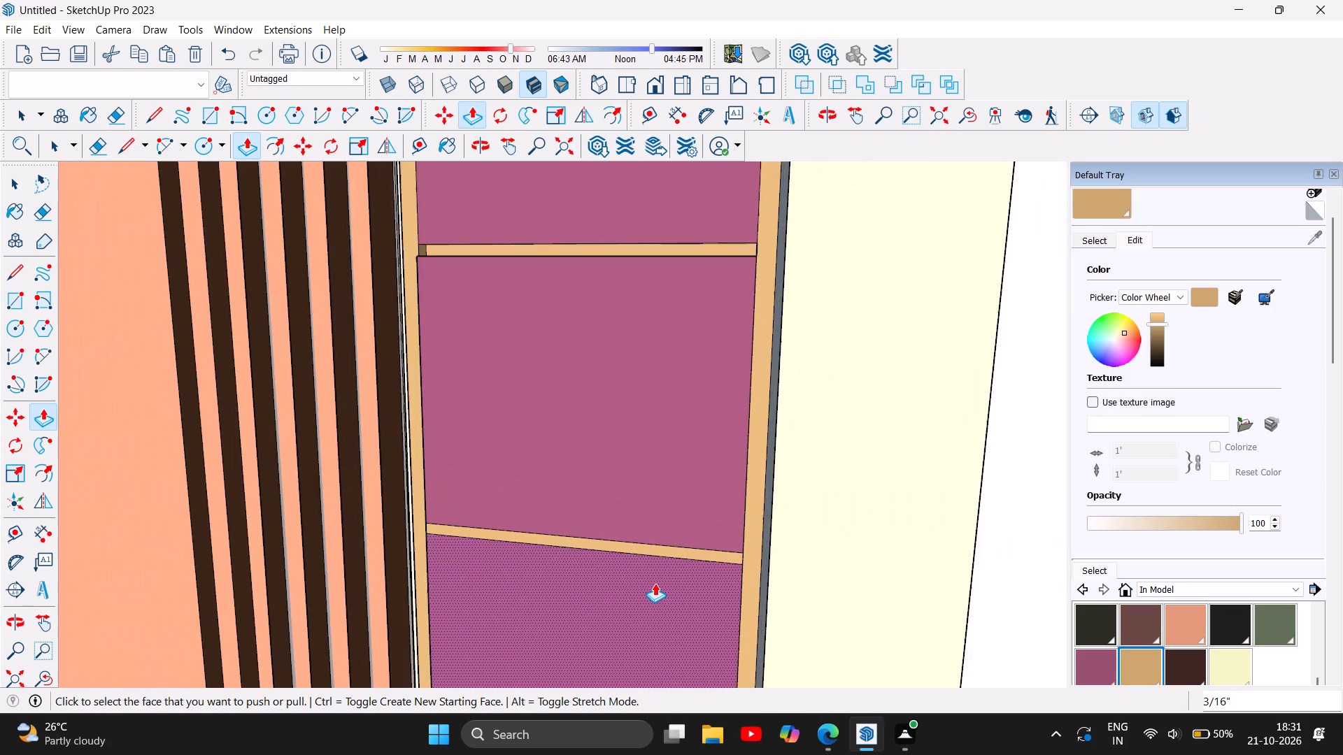
scroll(655, 583, "down", 5)
scroll(643, 366, "up", 14)
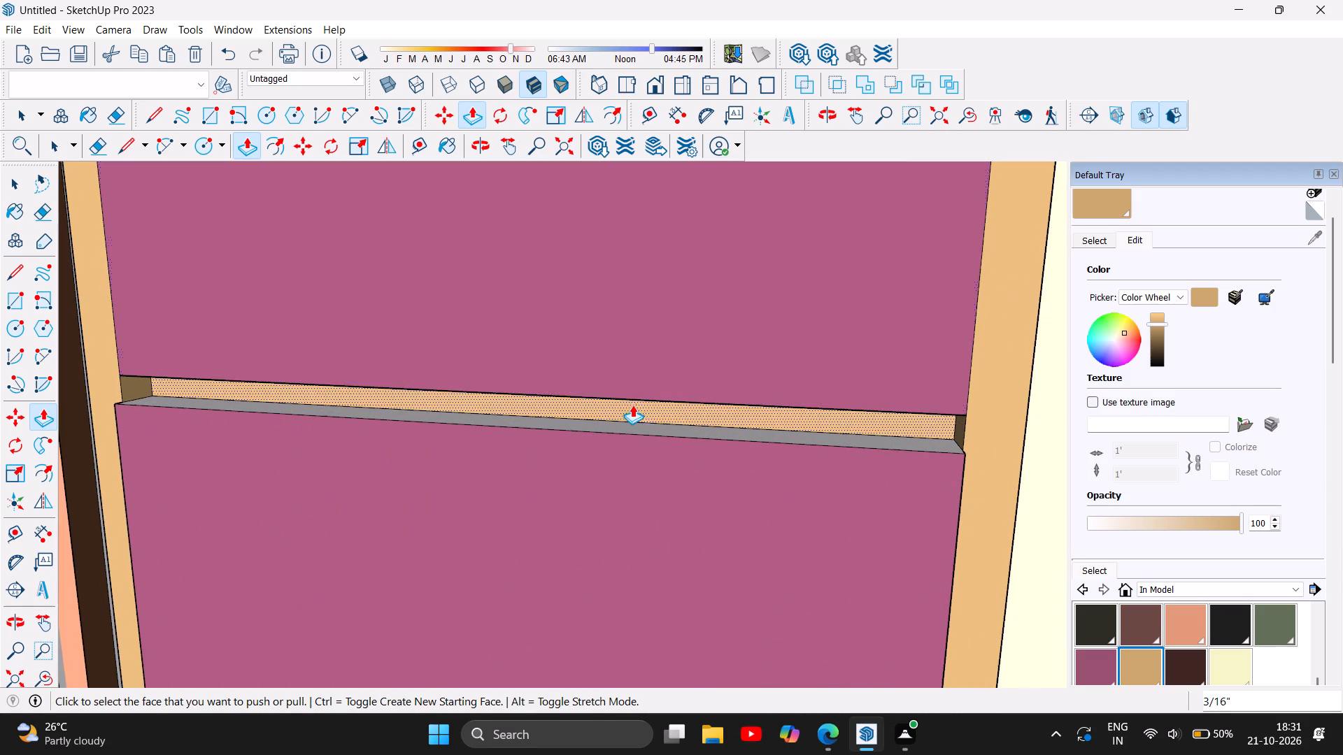
left_click_drag(667, 407, 649, 423)
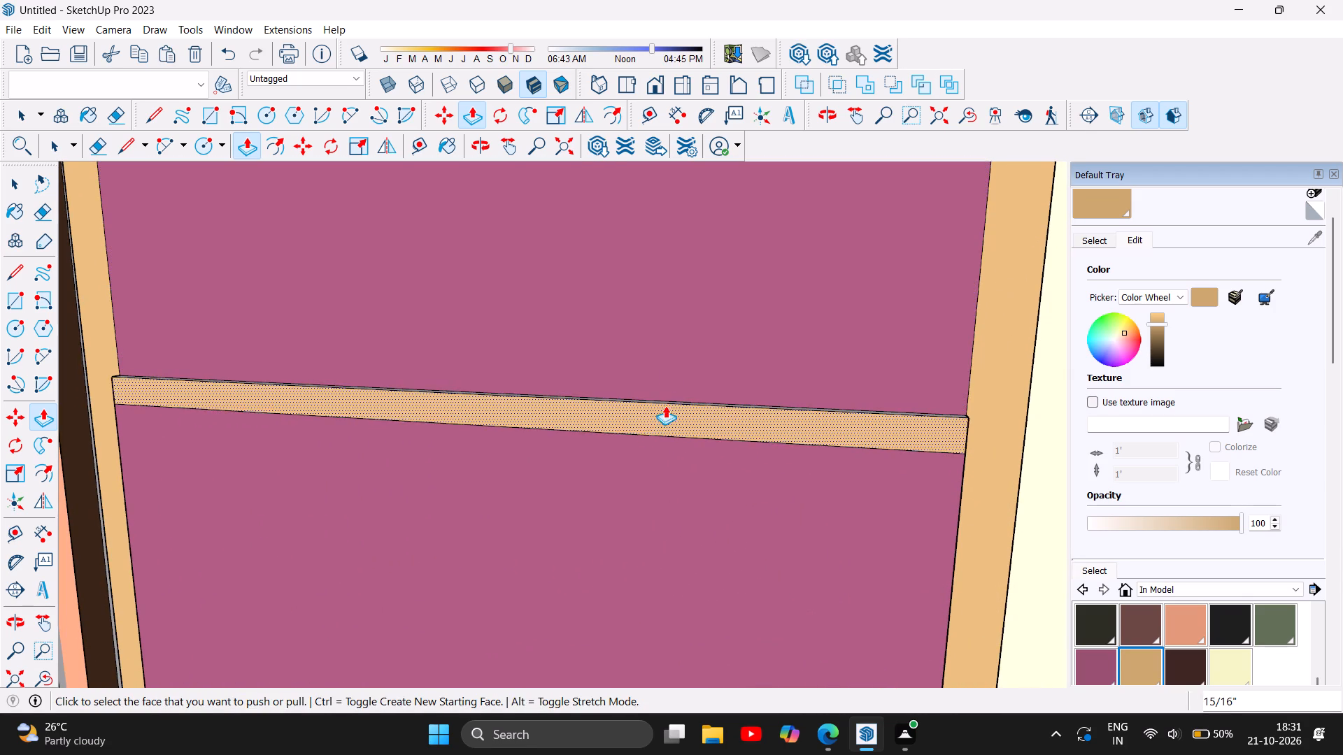
Pull the plum panel above the fourth tan divider of the tall shelf unit forward 3/16".
left_click_drag(683, 332, 661, 356)
Pull the fifth tan divider from the bottom of the tall shelf unit forward 15/16" and the plum panel above it forward 3/16".
scroll(699, 556, "down", 7)
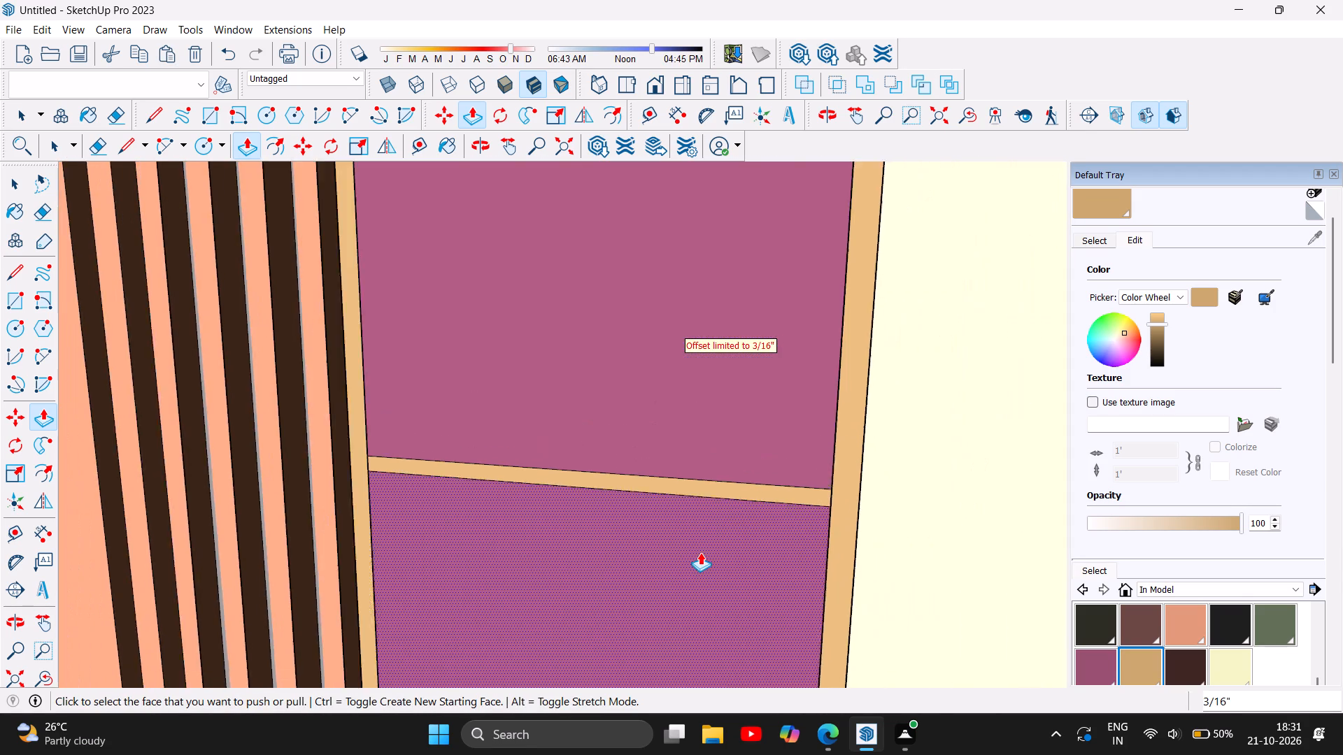
scroll(700, 552, "down", 10)
scroll(718, 268, "up", 13)
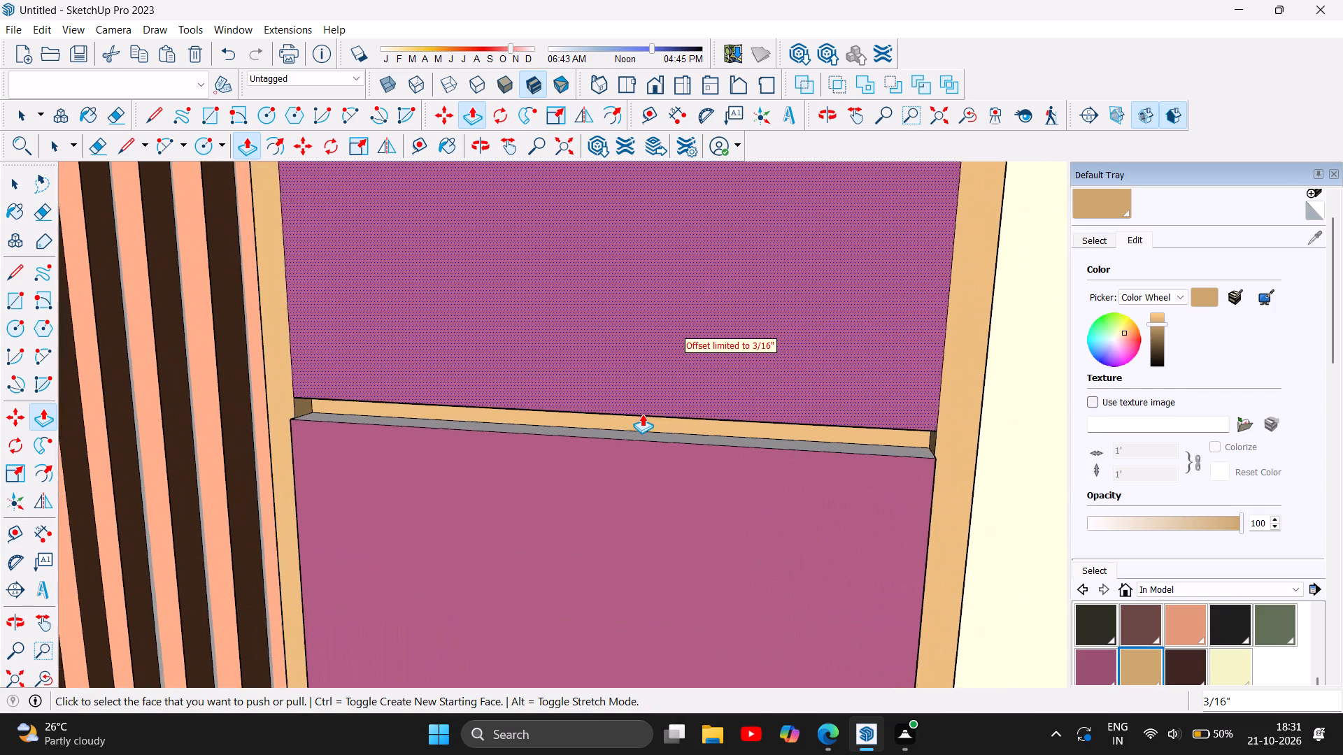
scroll(642, 414, "up", 3)
left_click_drag(614, 420, 589, 438)
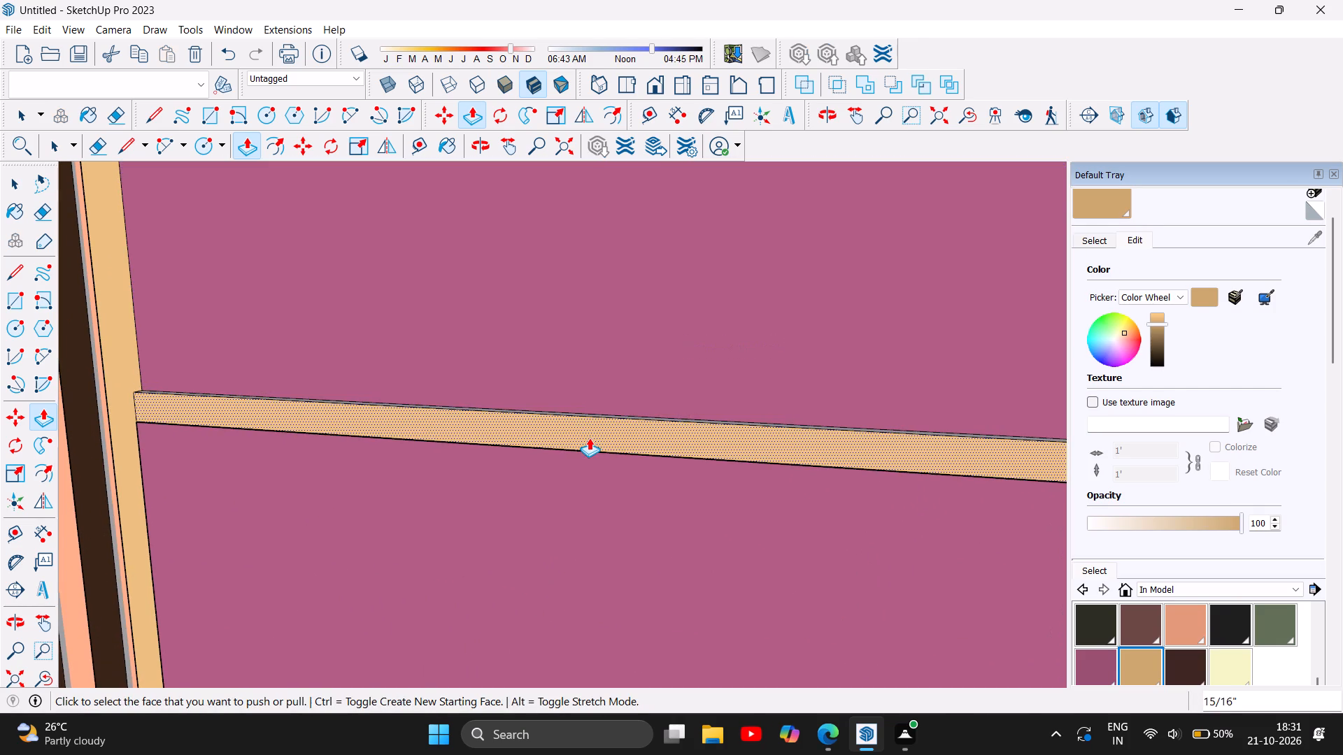
left_click_drag(637, 311, 621, 333)
Examine the TV wall's slats, console and tall shelf unit, both close up and within the whole room.
scroll(469, 452, "down", 18)
scroll(740, 206, "down", 5)
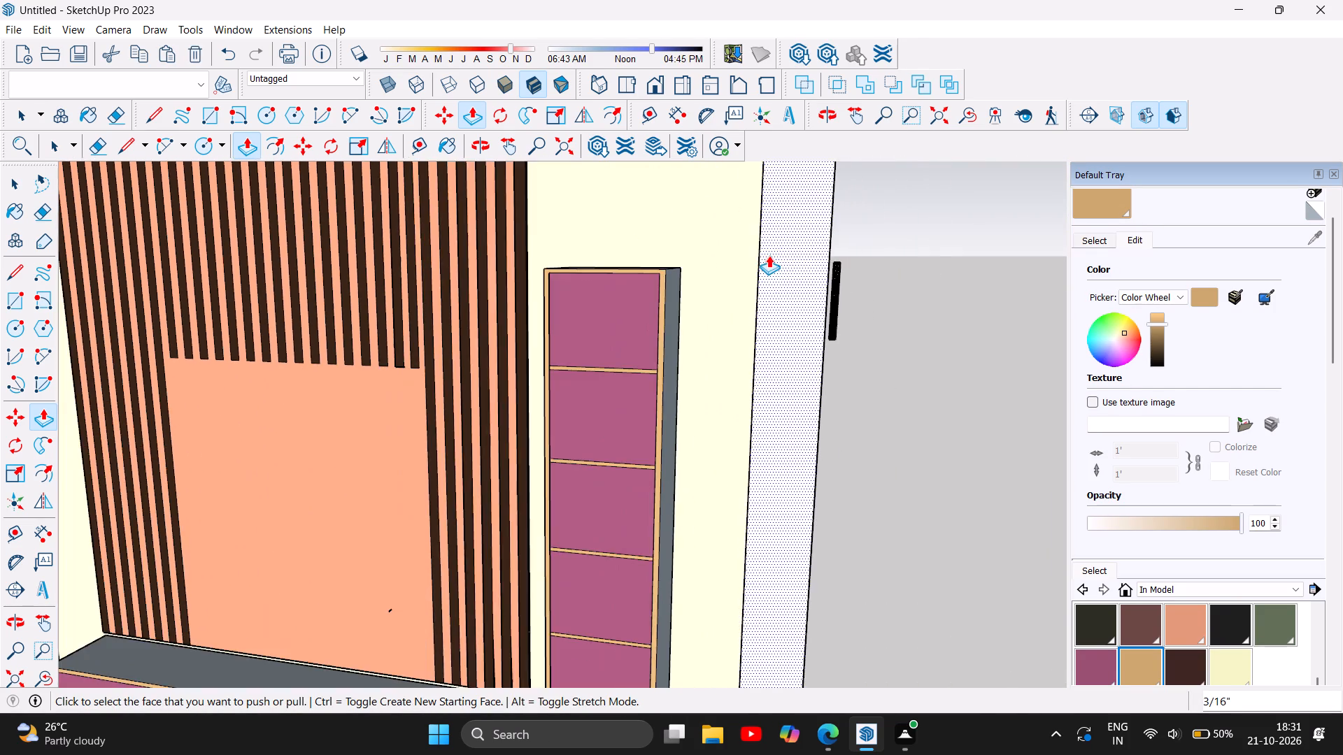
scroll(784, 248, "down", 6)
scroll(637, 227, "up", 4)
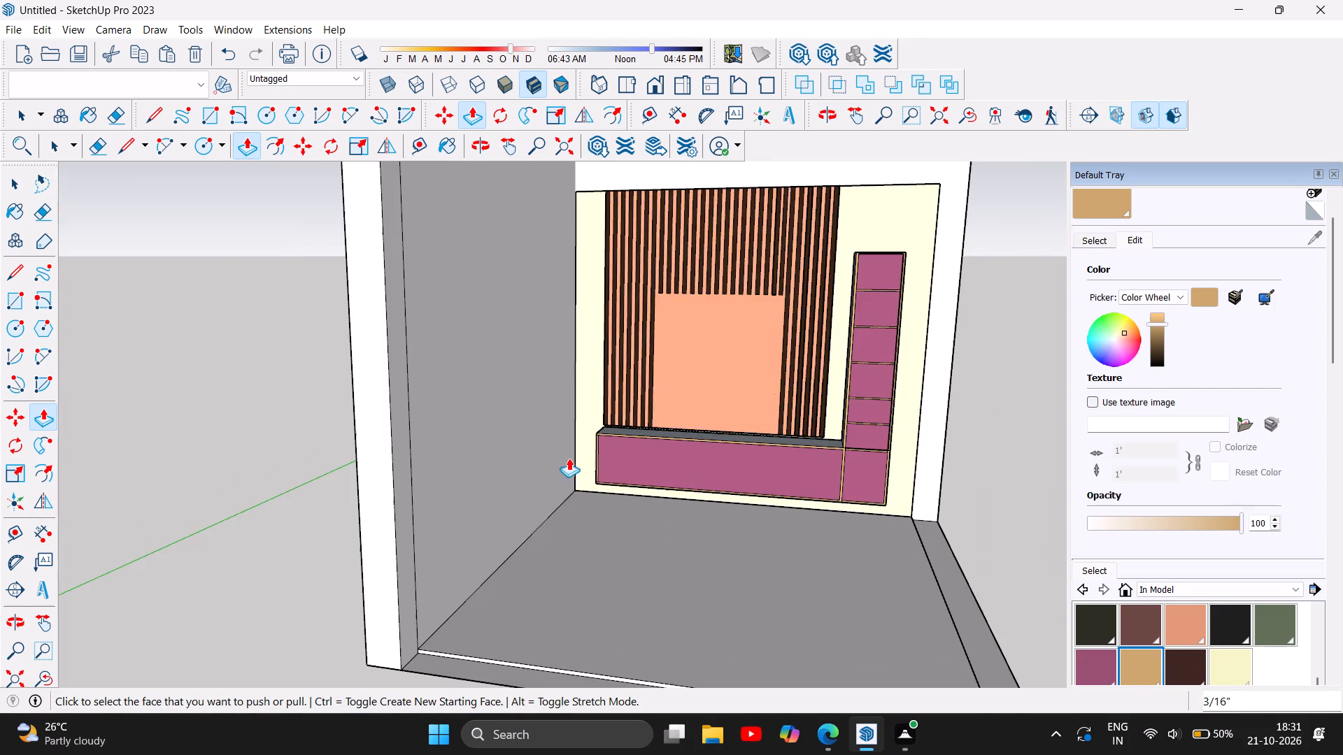
scroll(567, 457, "up", 3)
scroll(371, 384, "down", 4)
scroll(707, 530, "up", 1)
scroll(471, 437, "down", 4)
scroll(362, 416, "down", 4)
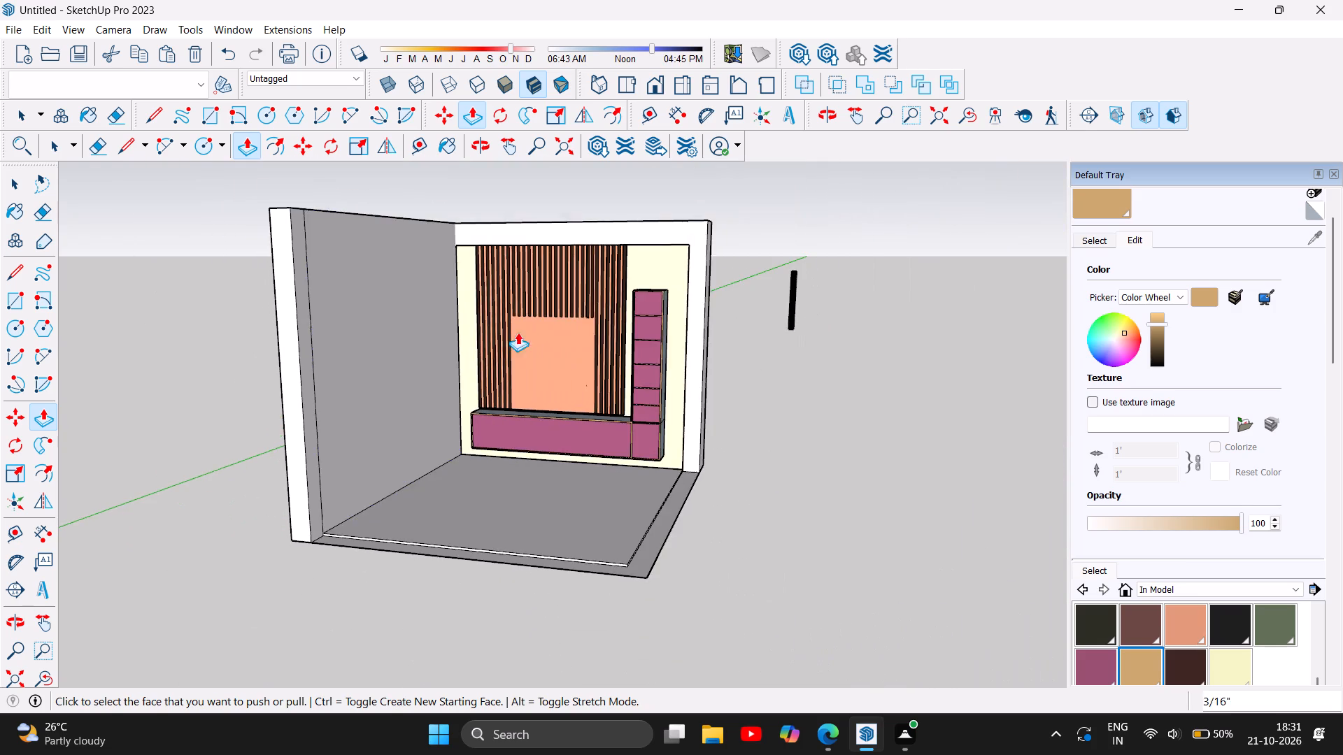
scroll(702, 173, "up", 3)
scroll(480, 159, "down", 4)
scroll(788, 295, "down", 5)
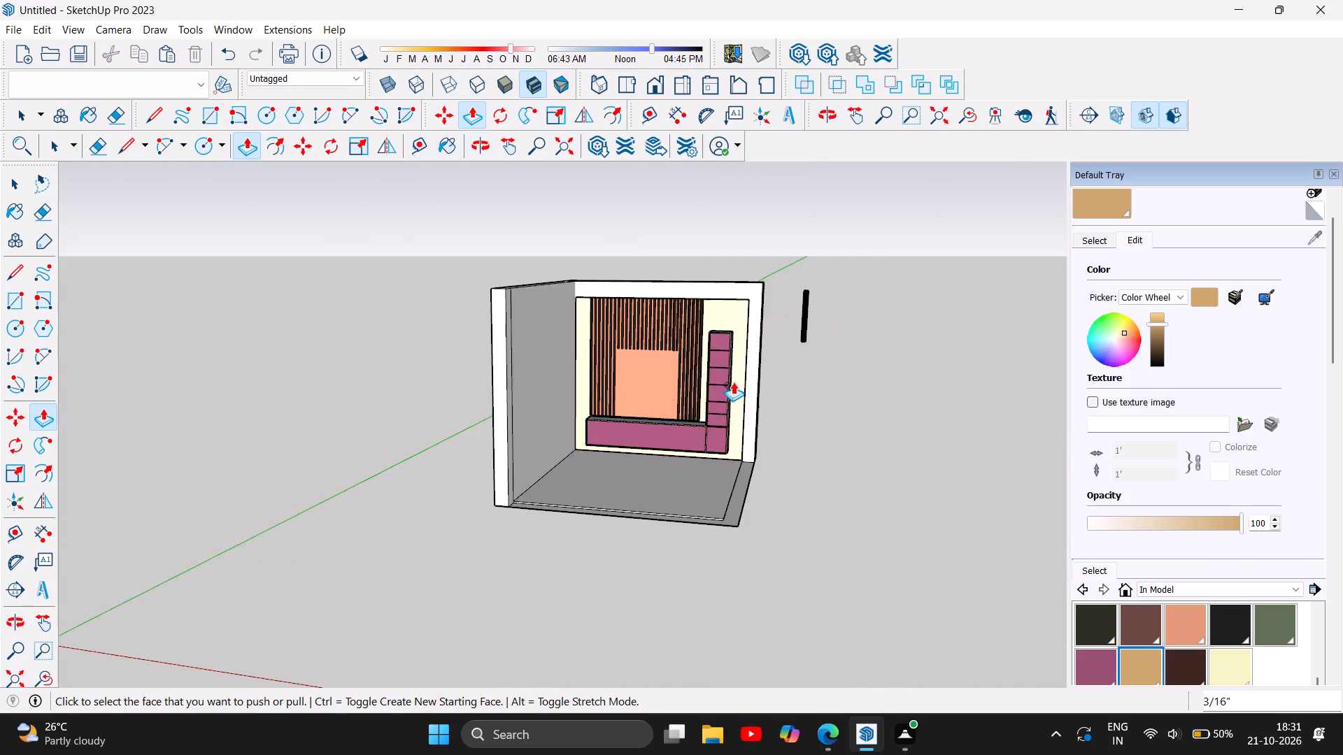
scroll(698, 352, "up", 3)
scroll(613, 491, "up", 3)
scroll(784, 255, "up", 3)
scroll(711, 498, "up", 3)
scroll(672, 594, "up", 3)
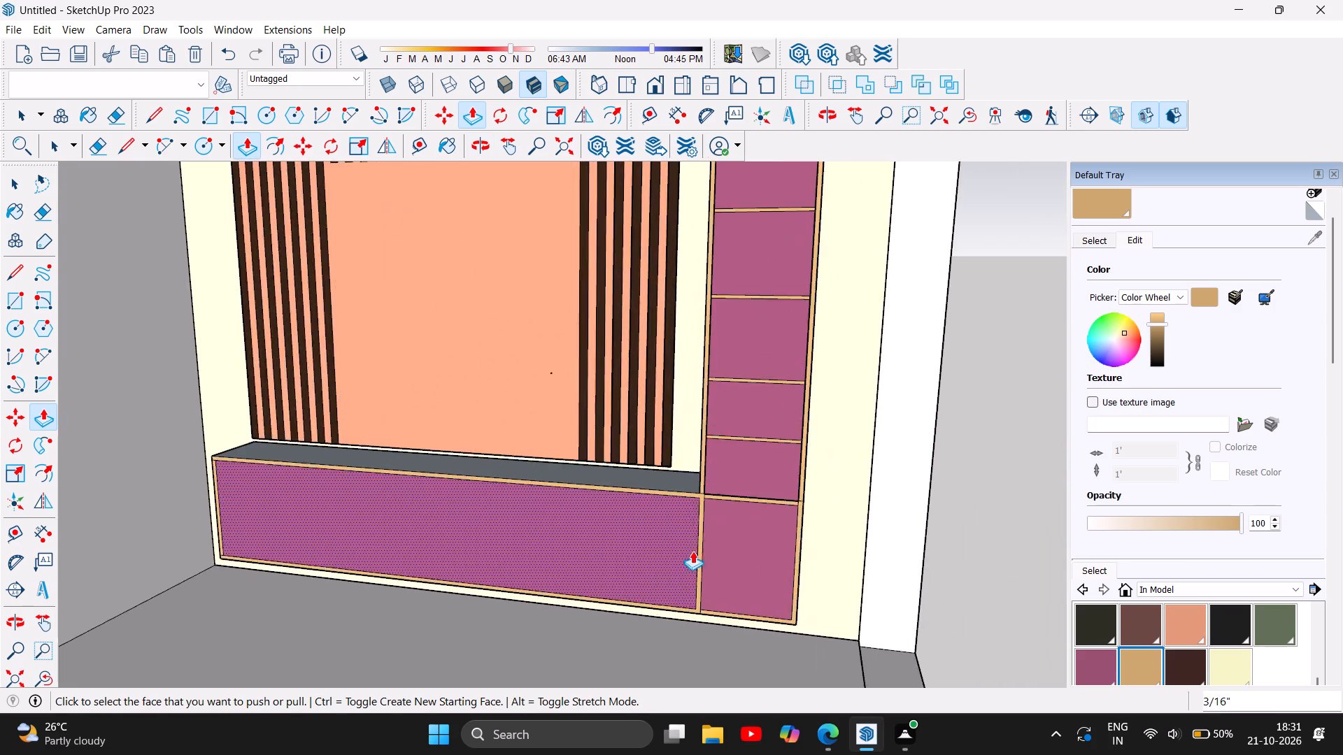
scroll(728, 564, "down", 4)
scroll(728, 489, "up", 2)
scroll(752, 472, "down", 4)
scroll(632, 472, "down", 6)
scroll(764, 517, "down", 4)
scroll(718, 316, "up", 2)
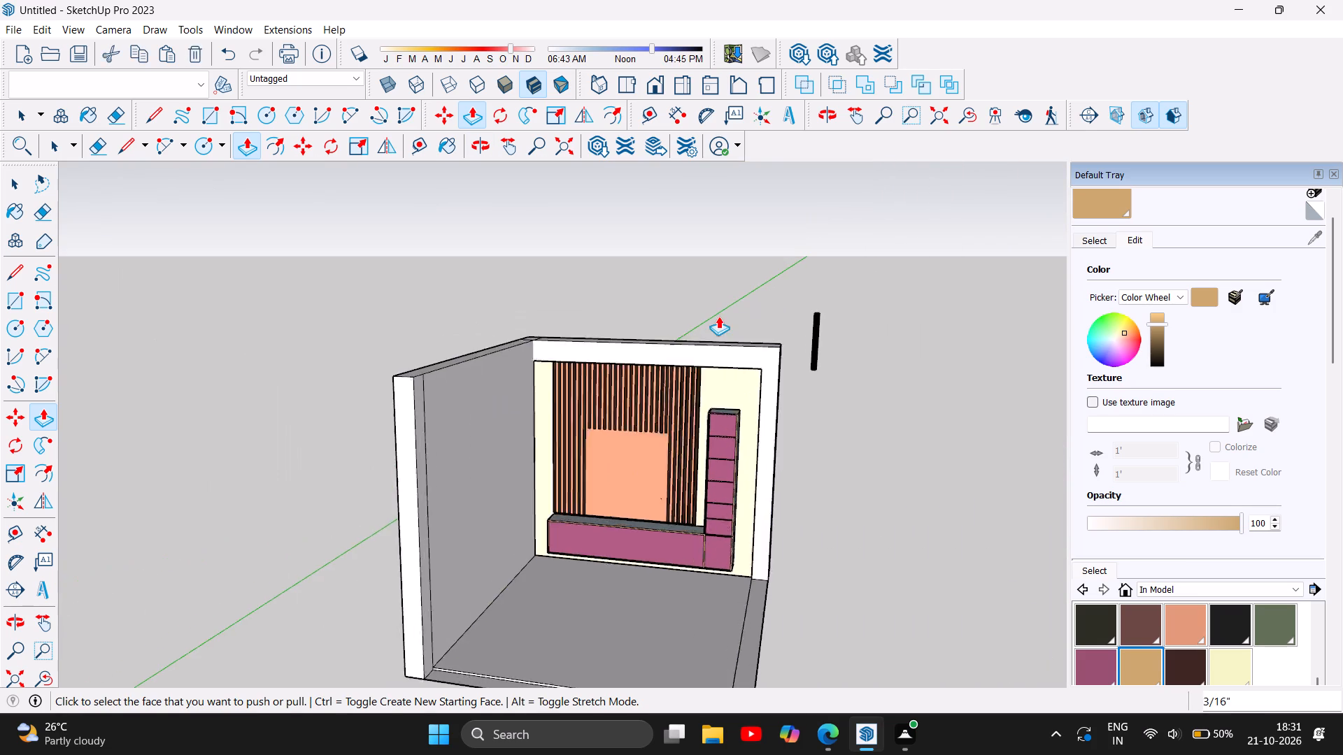
scroll(718, 316, "up", 2)
scroll(747, 547, "up", 4)
scroll(502, 263, "down", 7)
scroll(577, 482, "up", 3)
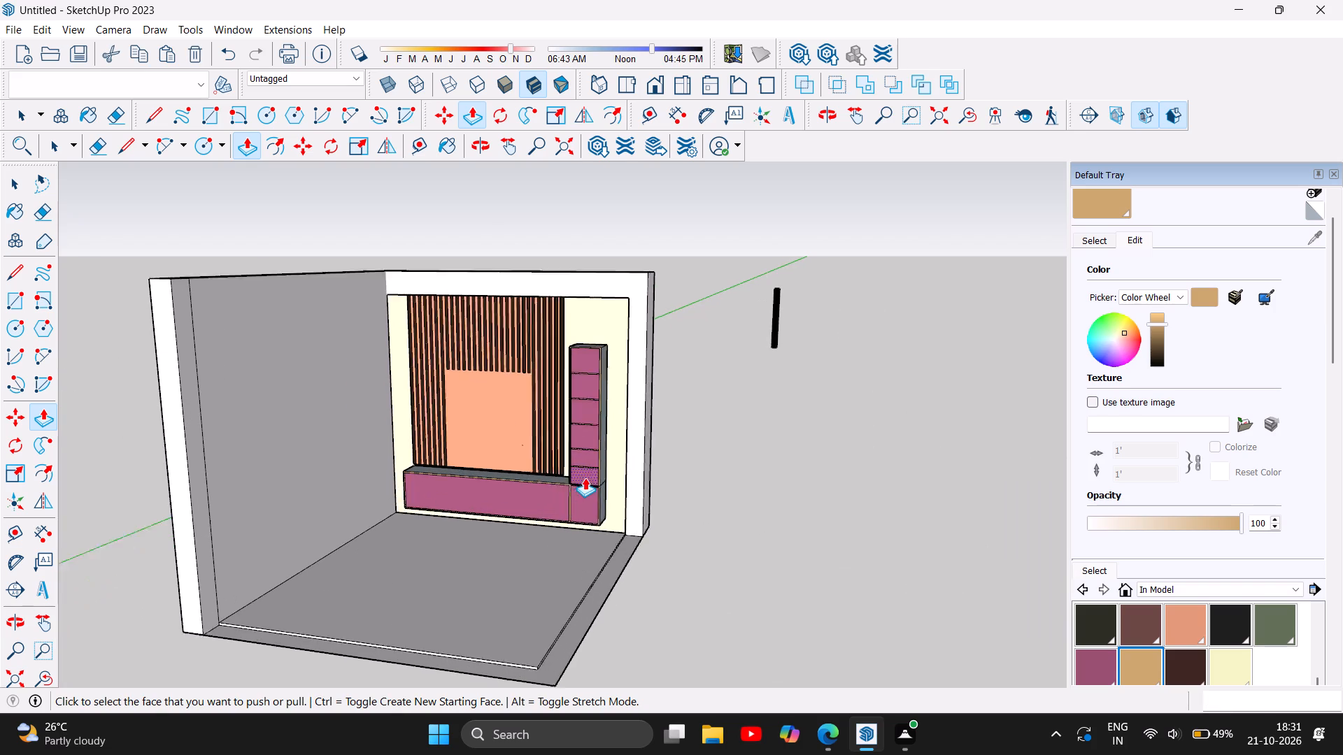
scroll(592, 534, "up", 1)
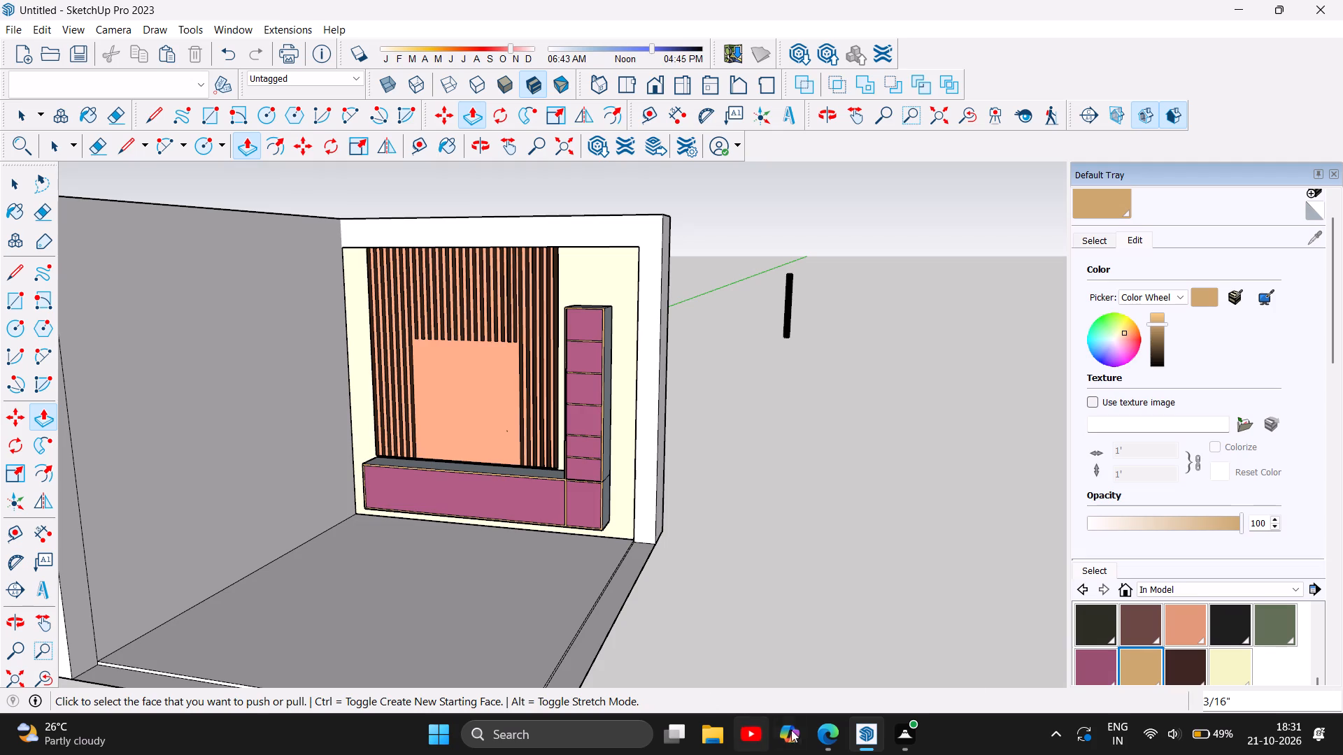
scroll(807, 512, "down", 5)
scroll(767, 460, "up", 4)
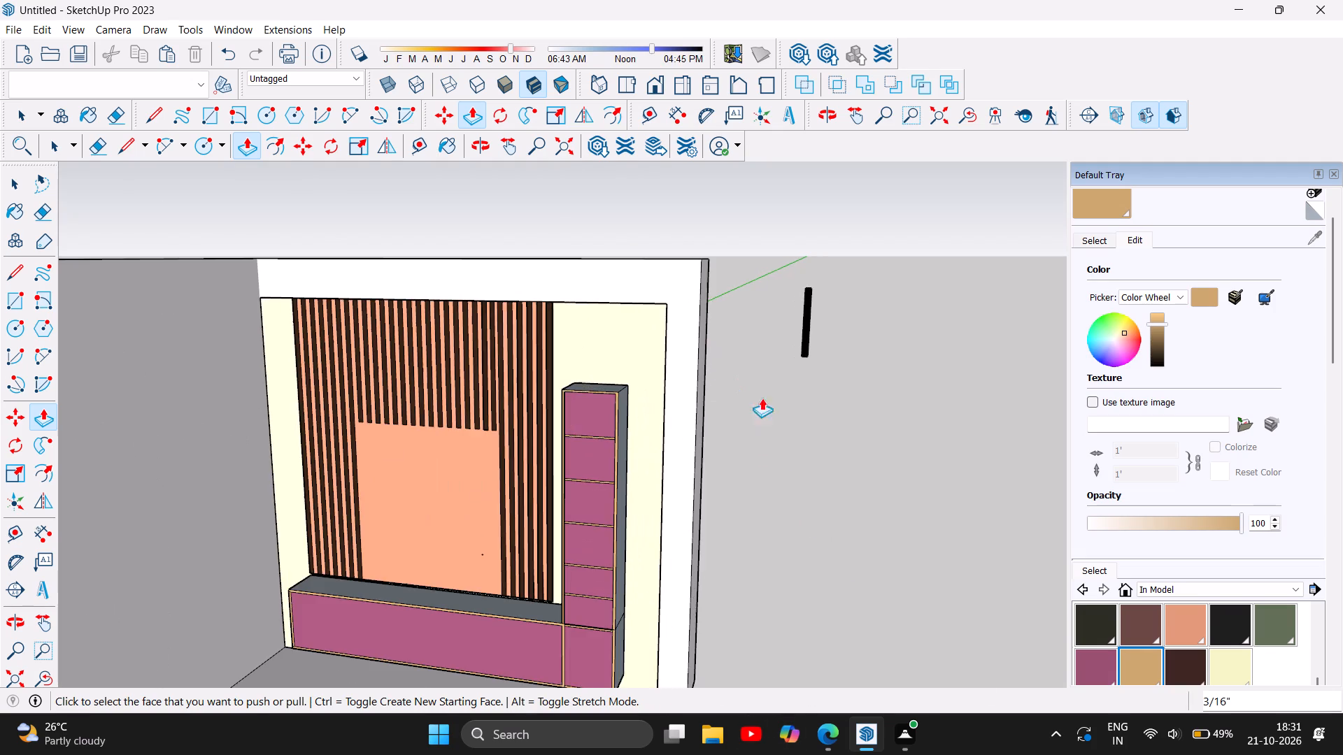
scroll(770, 367, "down", 3)
scroll(776, 468, "up", 4)
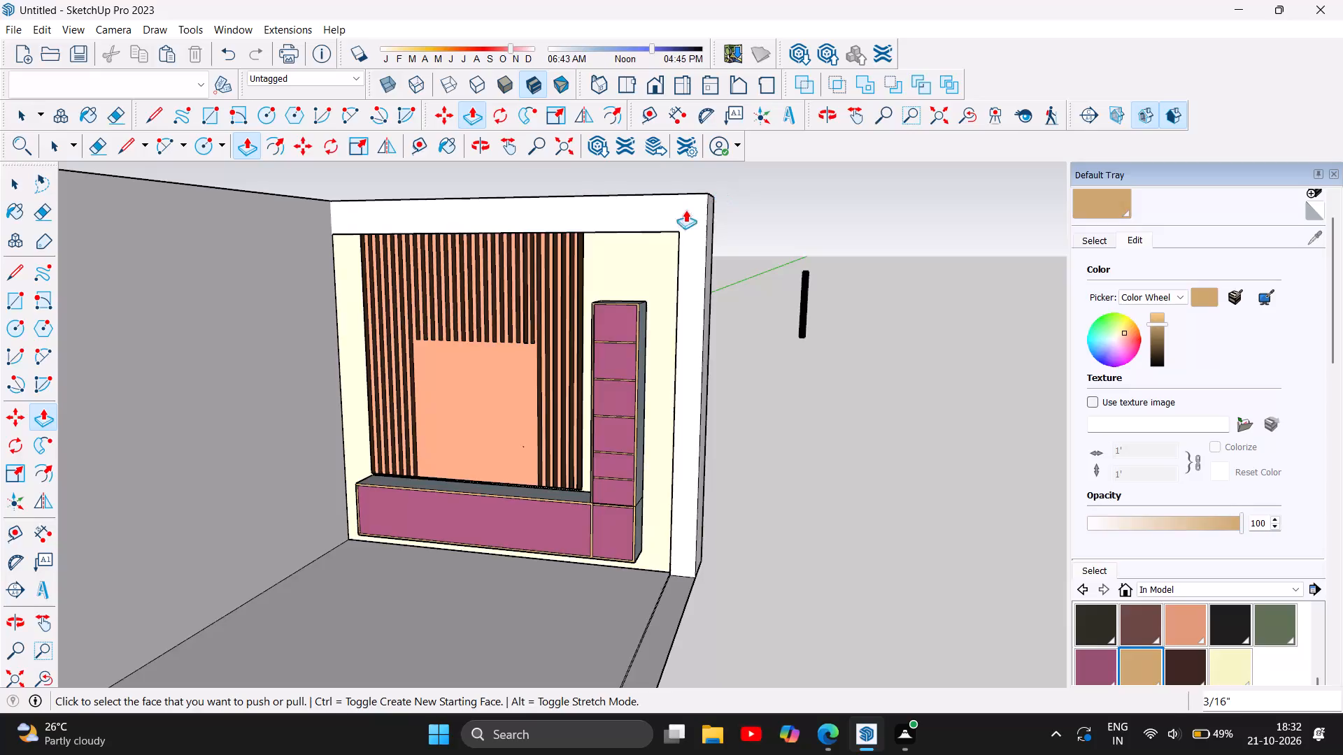
scroll(522, 185, "up", 5)
scroll(576, 143, "down", 4)
scroll(577, 244, "down", 6)
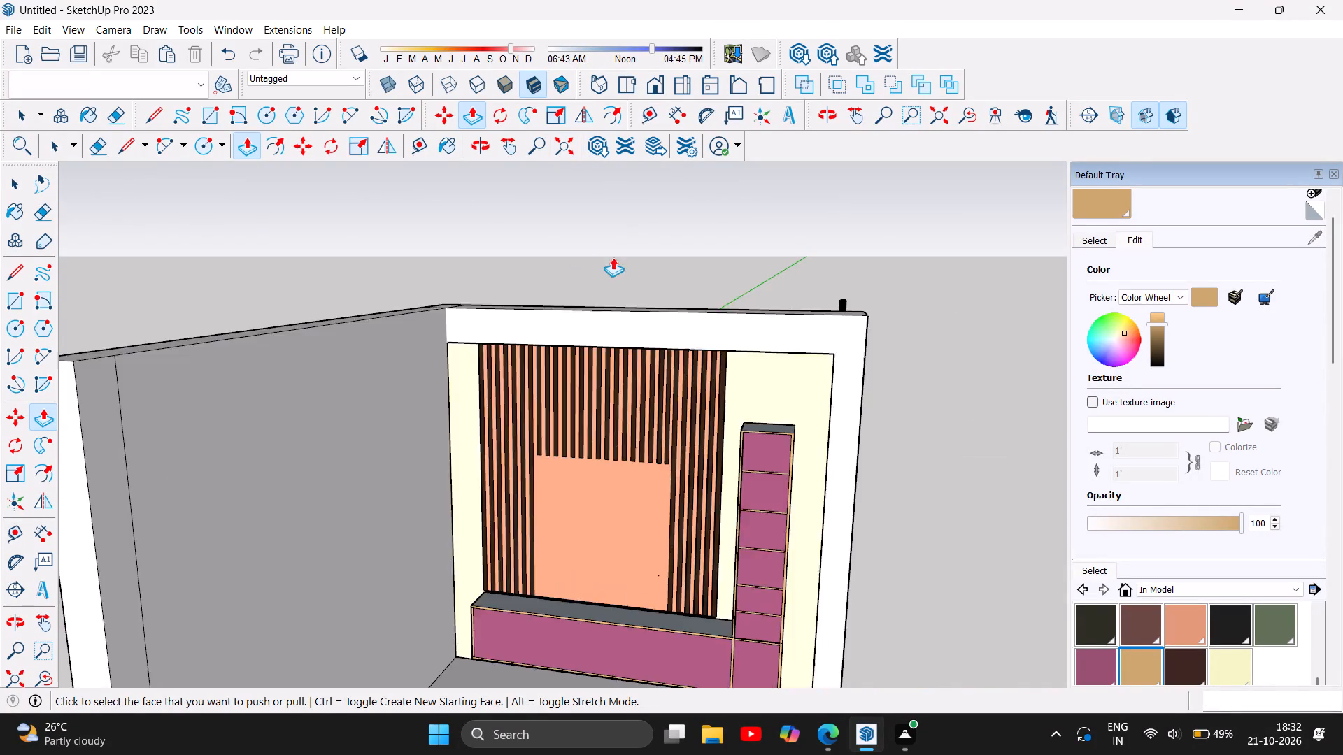
scroll(725, 277, "down", 2)
scroll(801, 368, "up", 4)
scroll(765, 472, "up", 2)
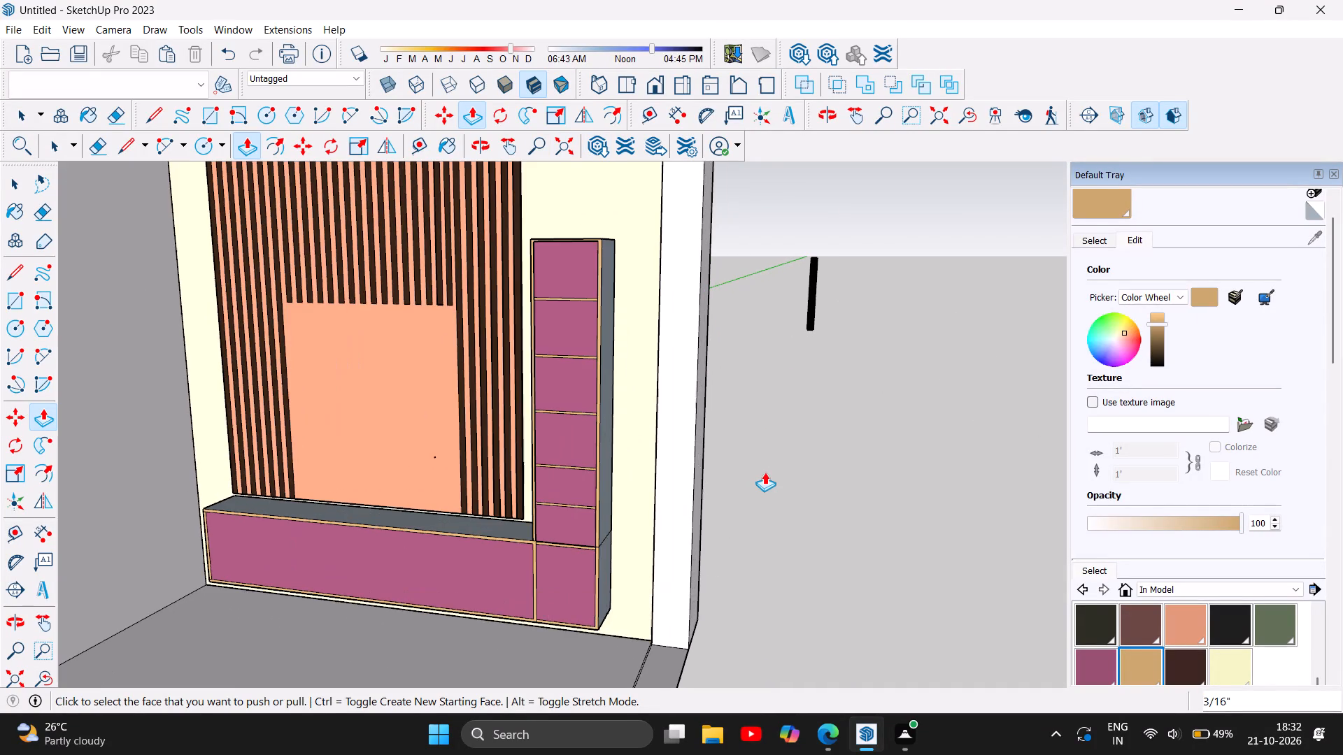
scroll(765, 472, "up", 1)
scroll(765, 472, "down", 2)
scroll(765, 472, "up", 2)
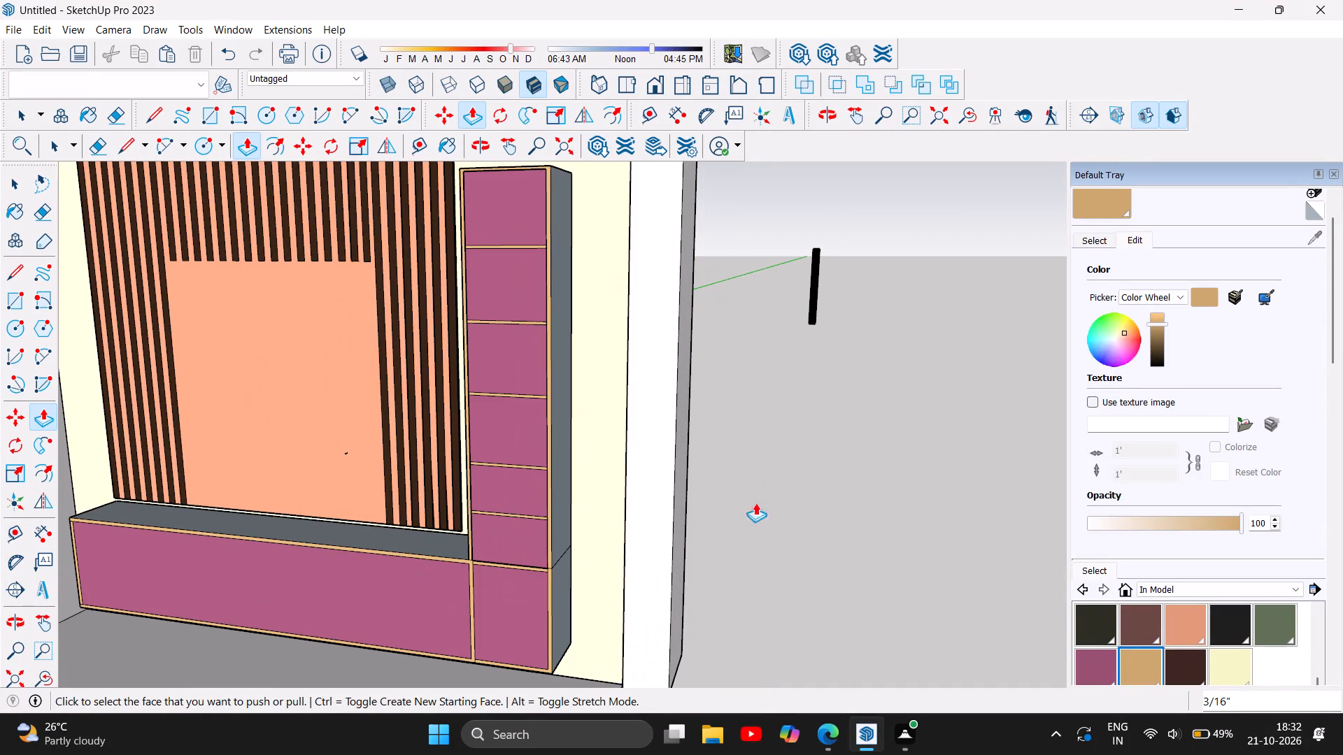
scroll(756, 530, "up", 3)
scroll(747, 536, "down", 3)
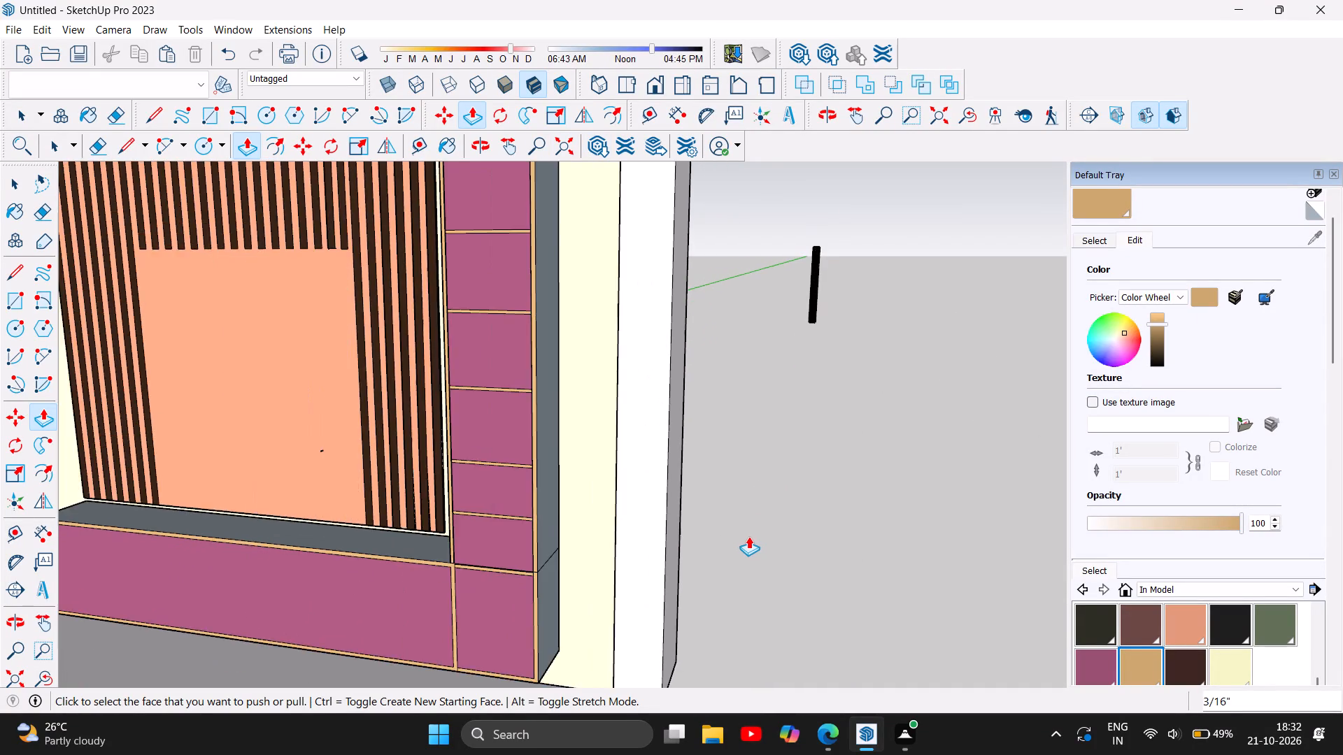
scroll(748, 536, "down", 4)
scroll(785, 547, "up", 1)
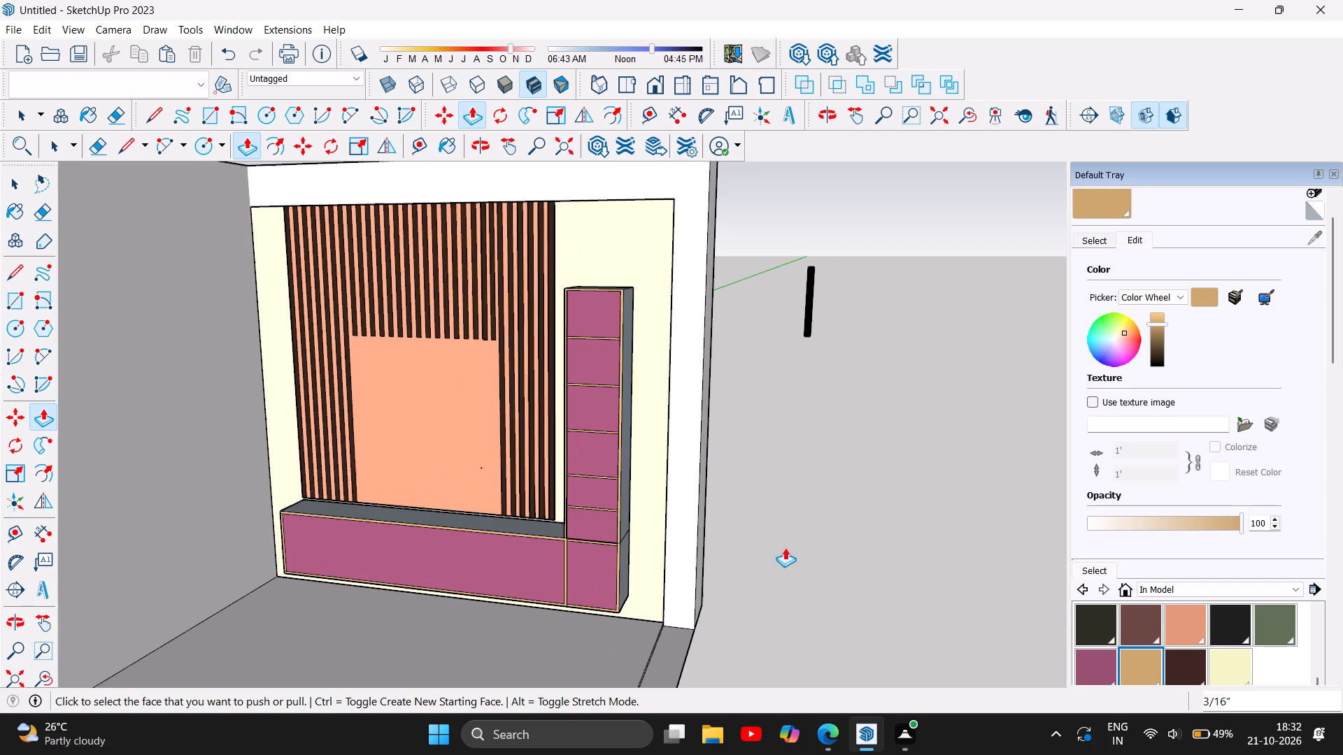
scroll(785, 547, "down", 1)
scroll(785, 547, "up", 1)
scroll(785, 547, "down", 1)
scroll(785, 547, "up", 1)
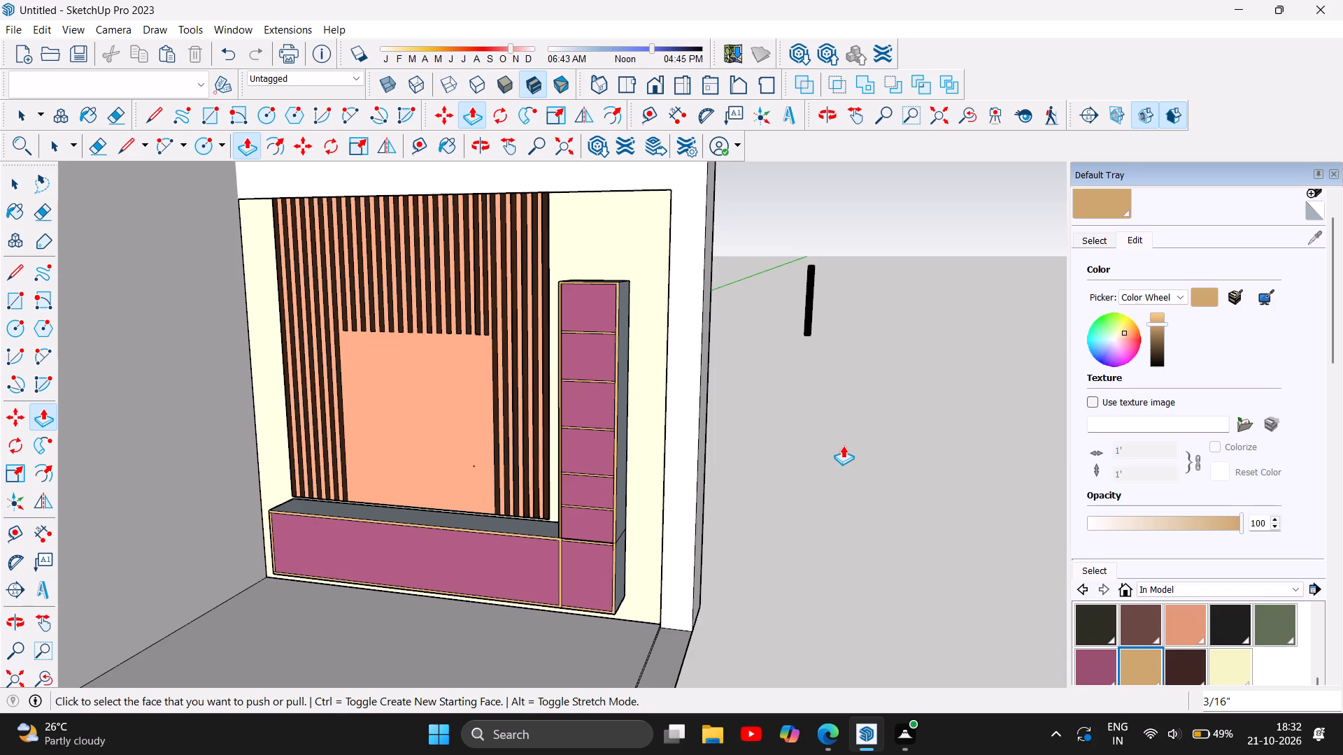
scroll(823, 415, "down", 1)
scroll(823, 415, "up", 1)
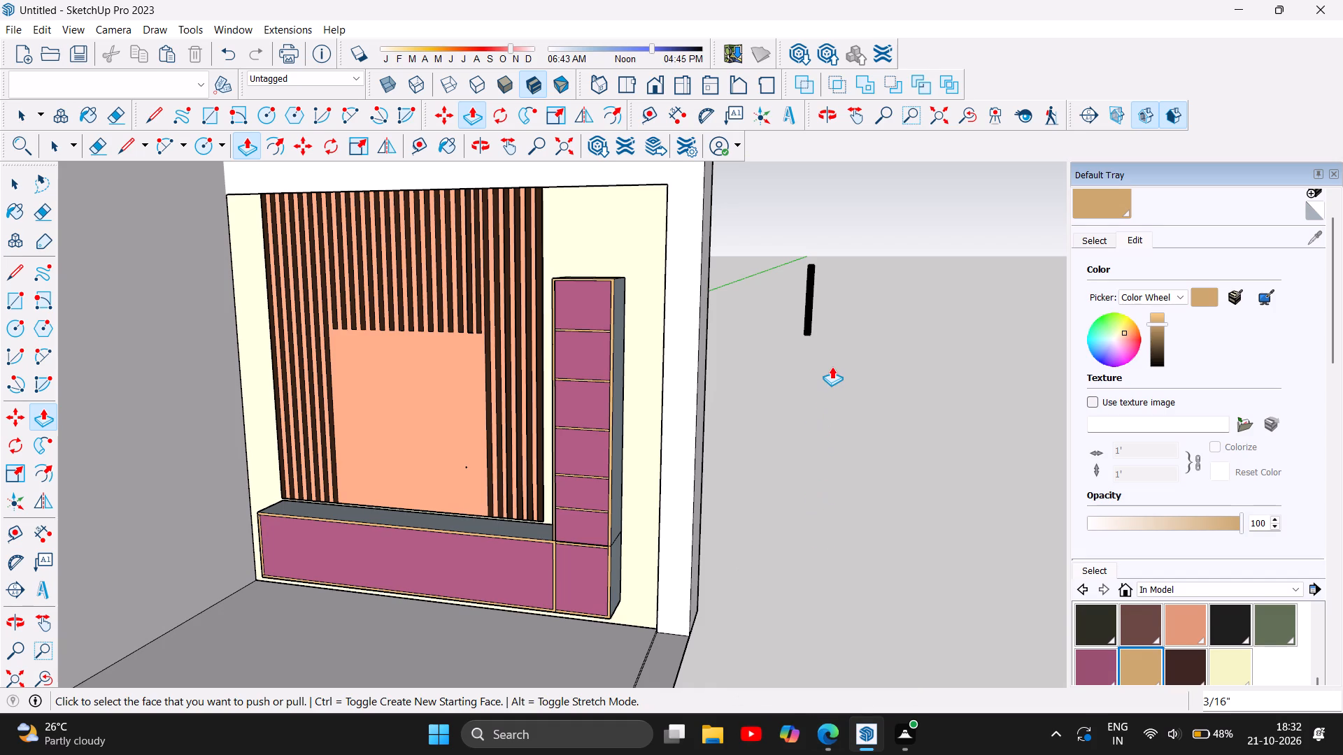
scroll(765, 487, "down", 1)
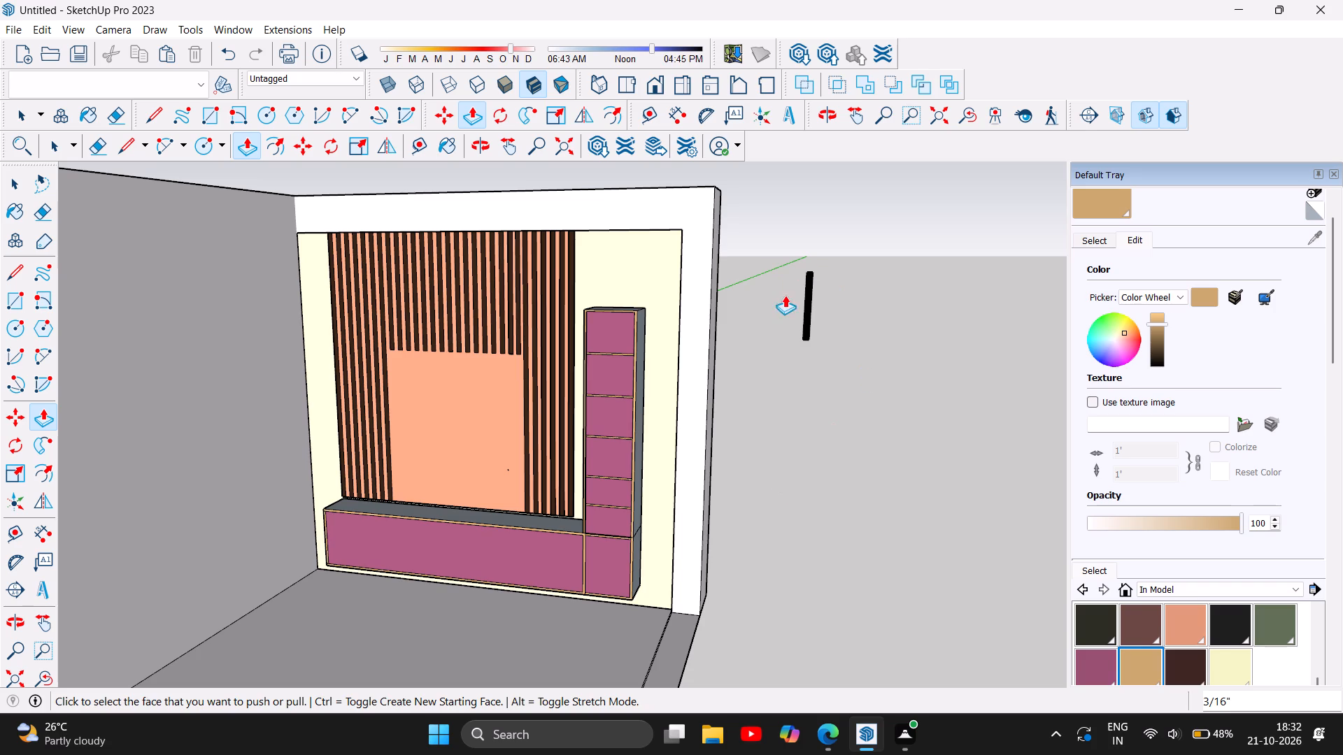
scroll(739, 401, "down", 4)
scroll(739, 473, "up", 5)
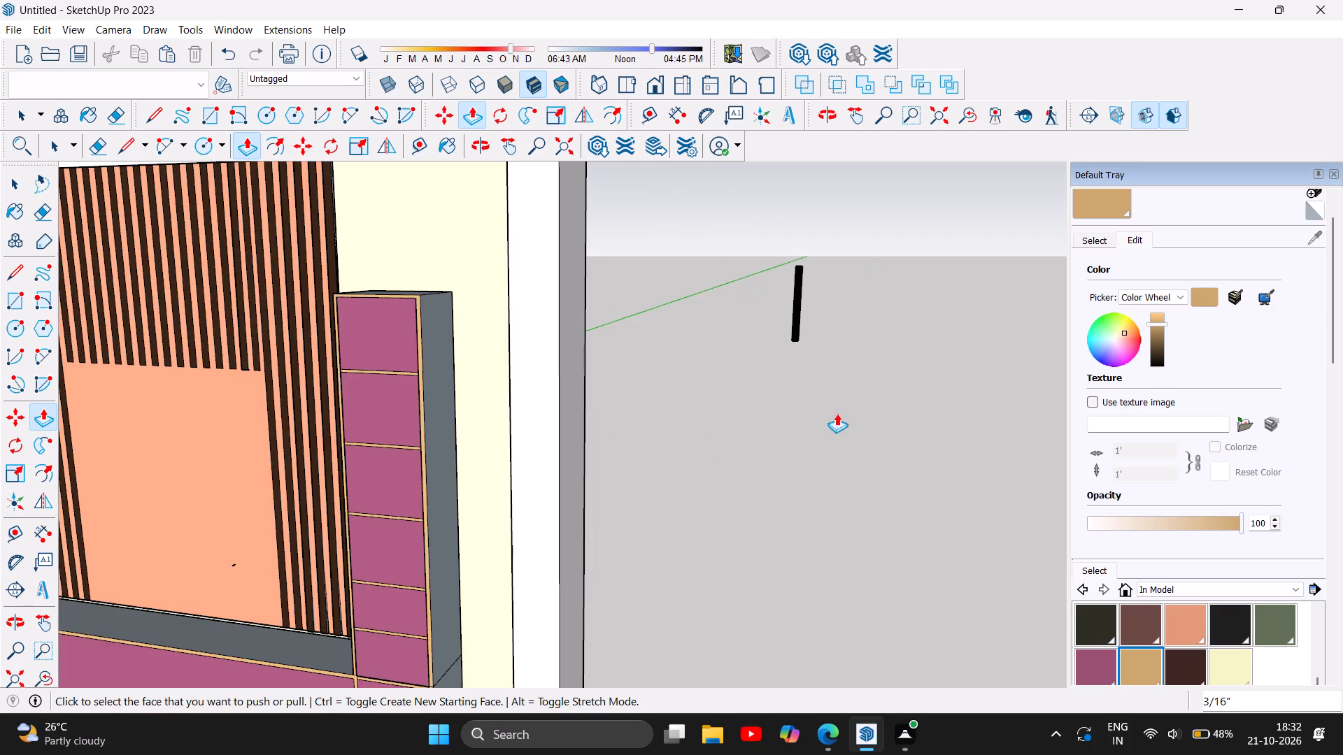
scroll(775, 357, "down", 4)
scroll(796, 446, "up", 2)
scroll(751, 343, "down", 3)
scroll(751, 343, "up", 4)
scroll(751, 343, "down", 2)
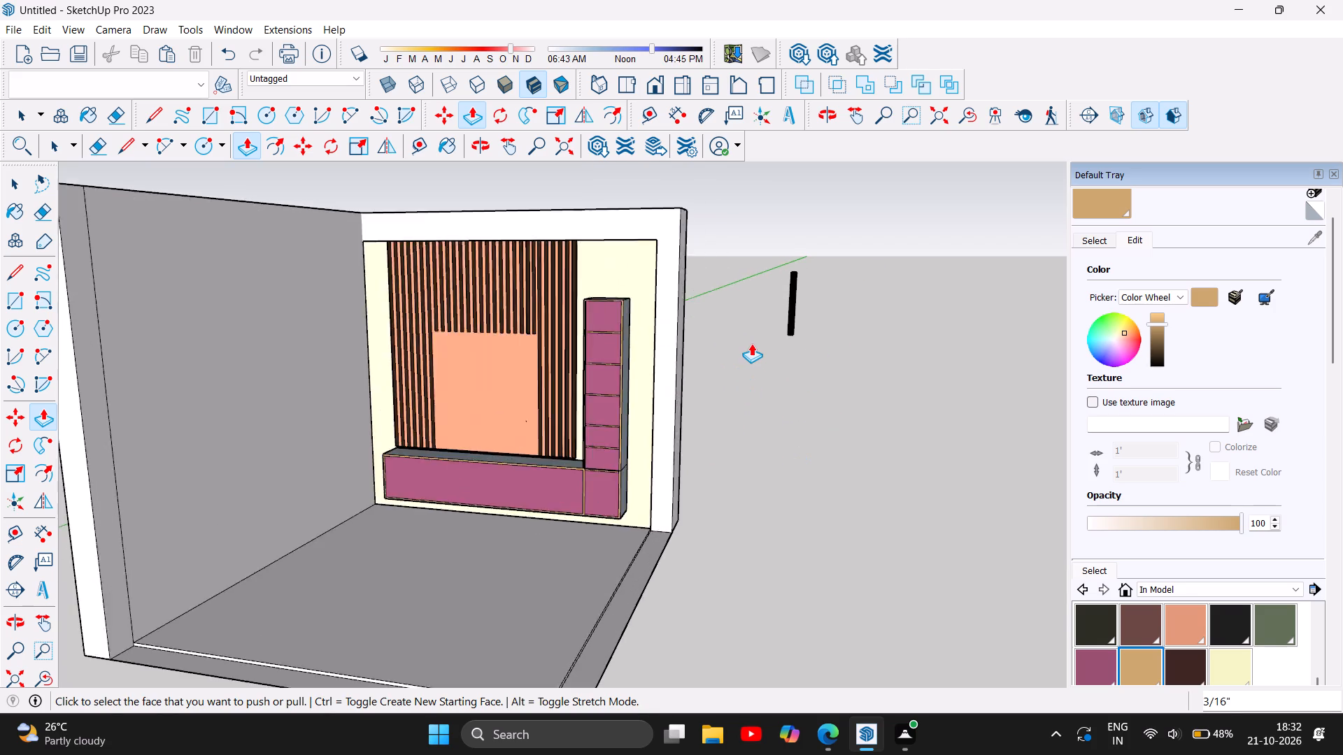
scroll(751, 343, "down", 2)
scroll(751, 354, "up", 6)
scroll(753, 351, "down", 3)
scroll(753, 351, "up", 2)
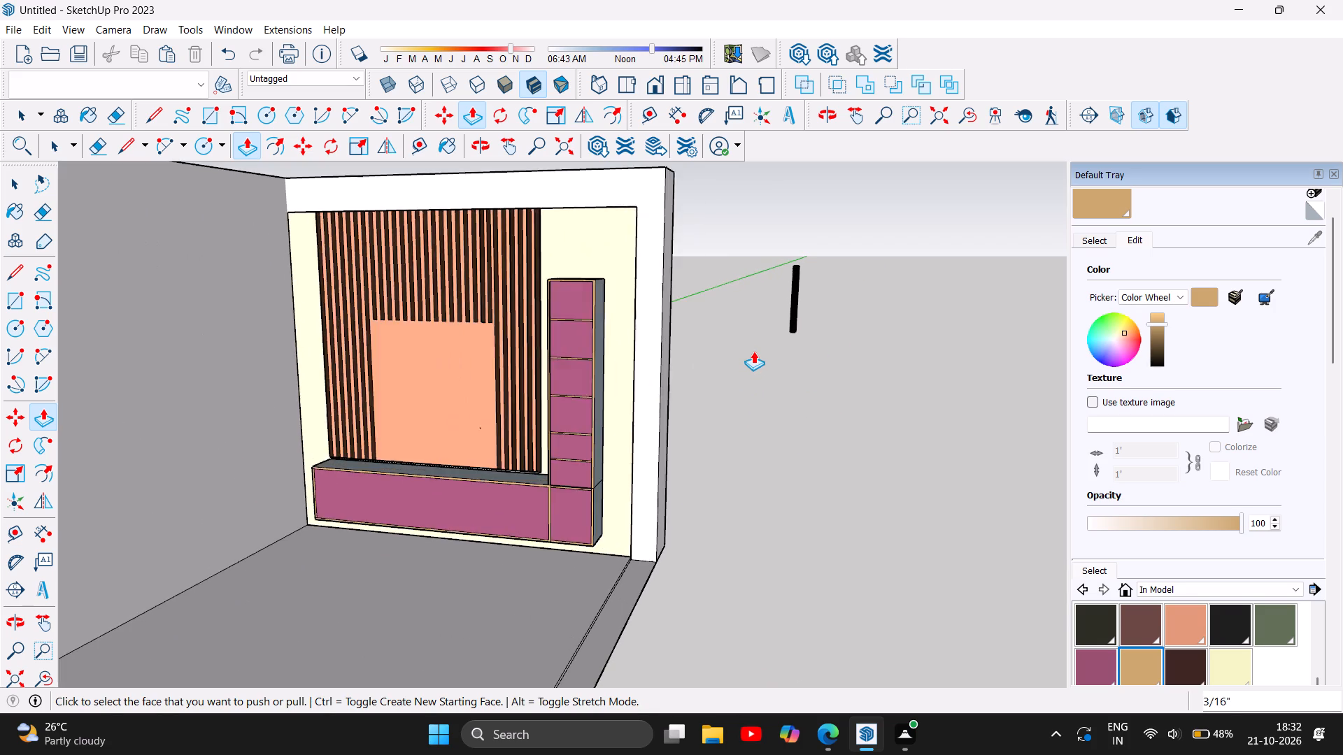
scroll(753, 351, "down", 3)
scroll(753, 351, "up", 2)
scroll(501, 180, "up", 3)
scroll(513, 191, "down", 1)
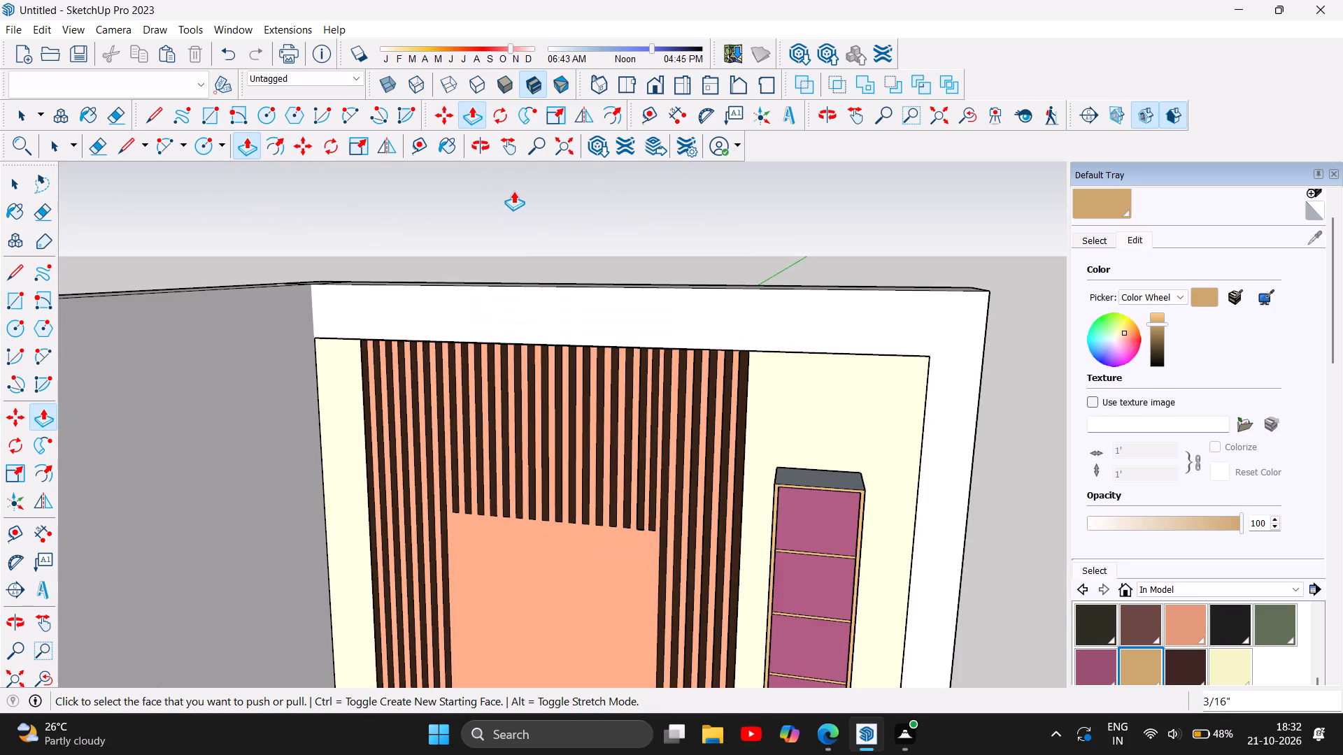
Paint the grey side wall and the white border around the TV wall with the pale cream material.
scroll(513, 191, "down", 1)
scroll(513, 191, "up", 2)
scroll(513, 191, "down", 2)
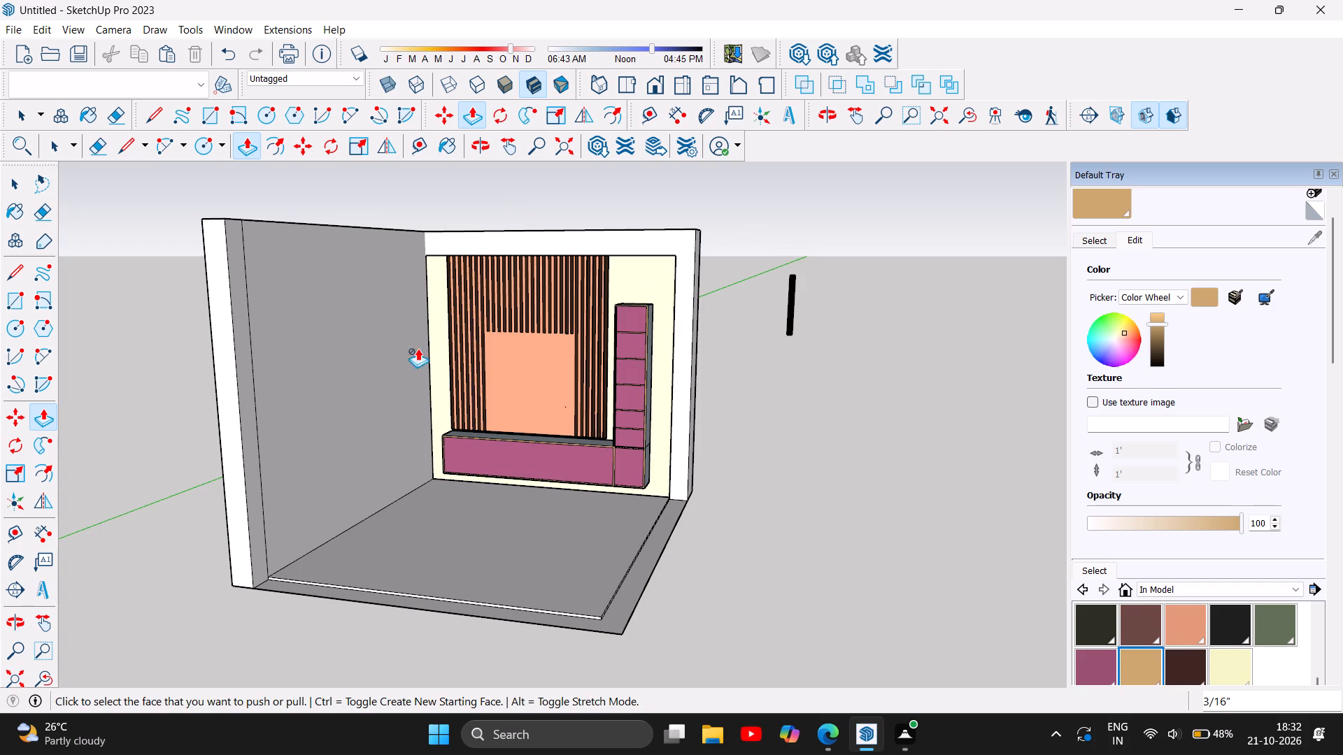
left_click(1215, 663)
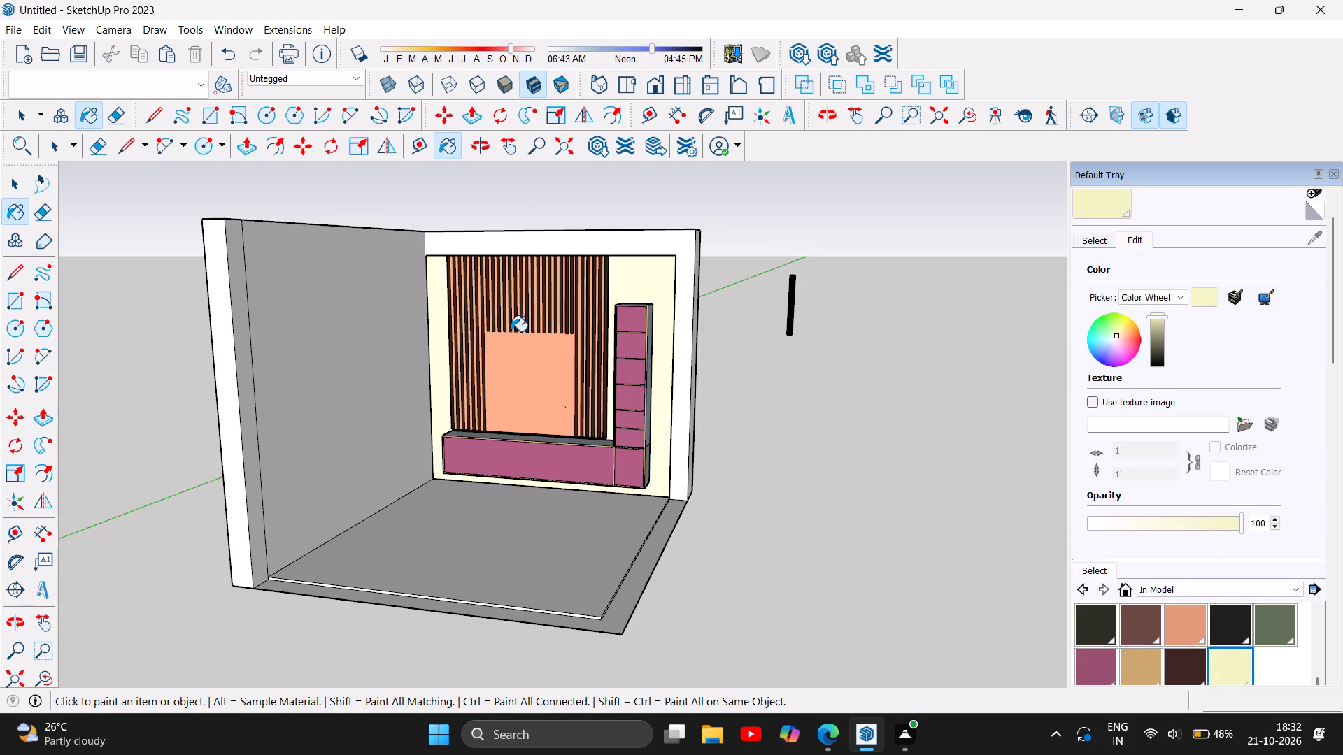
left_click(384, 371)
left_click(502, 252)
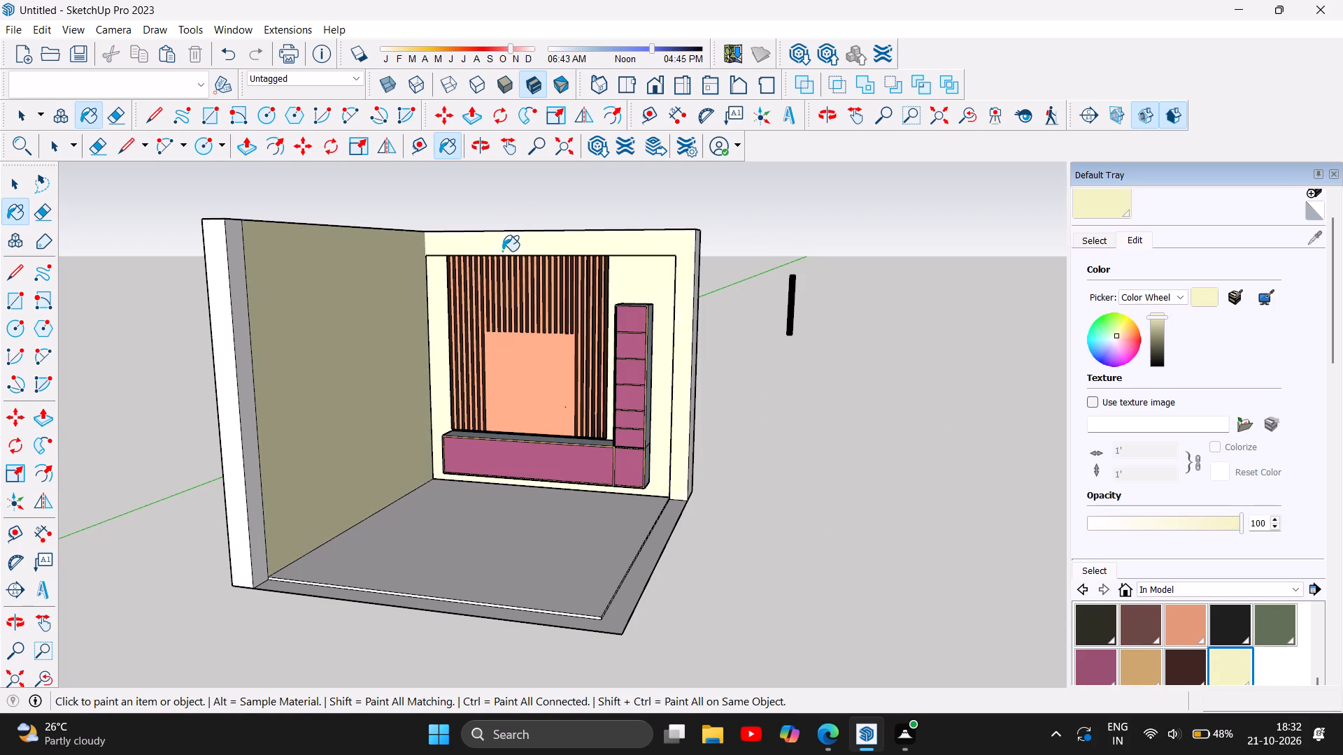
Paint the room floor and the outer floor strip along its edges with the warm grey in-model material.
scroll(806, 313, "down", 2)
scroll(687, 417, "up", 5)
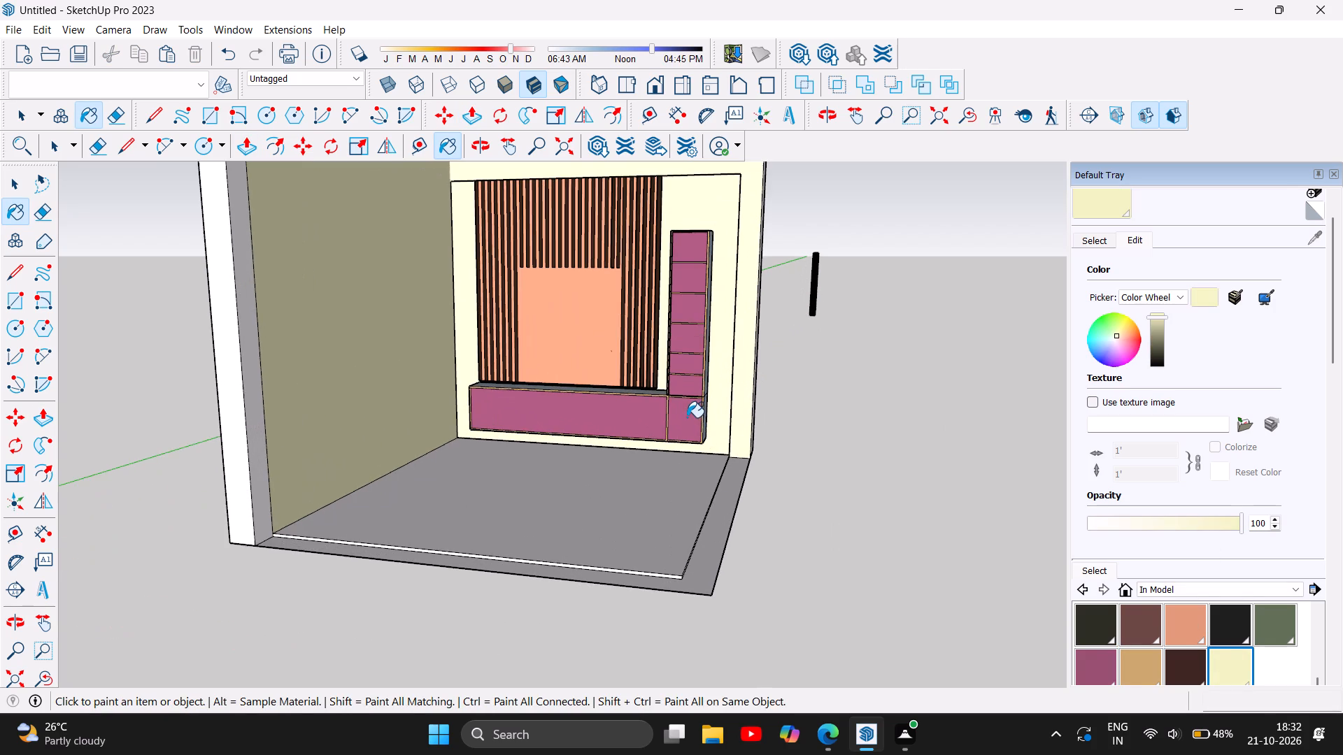
scroll(1163, 653, "up", 3)
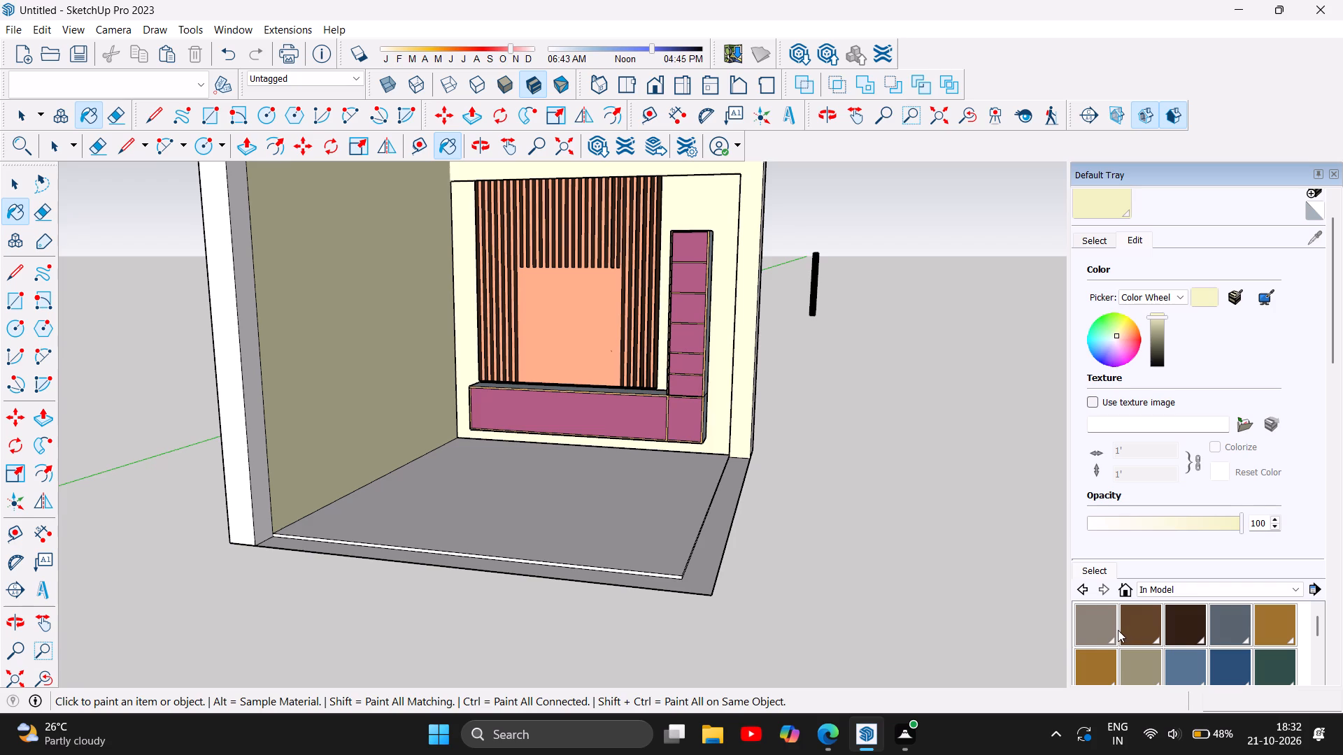
left_click(1097, 631)
left_click(516, 510)
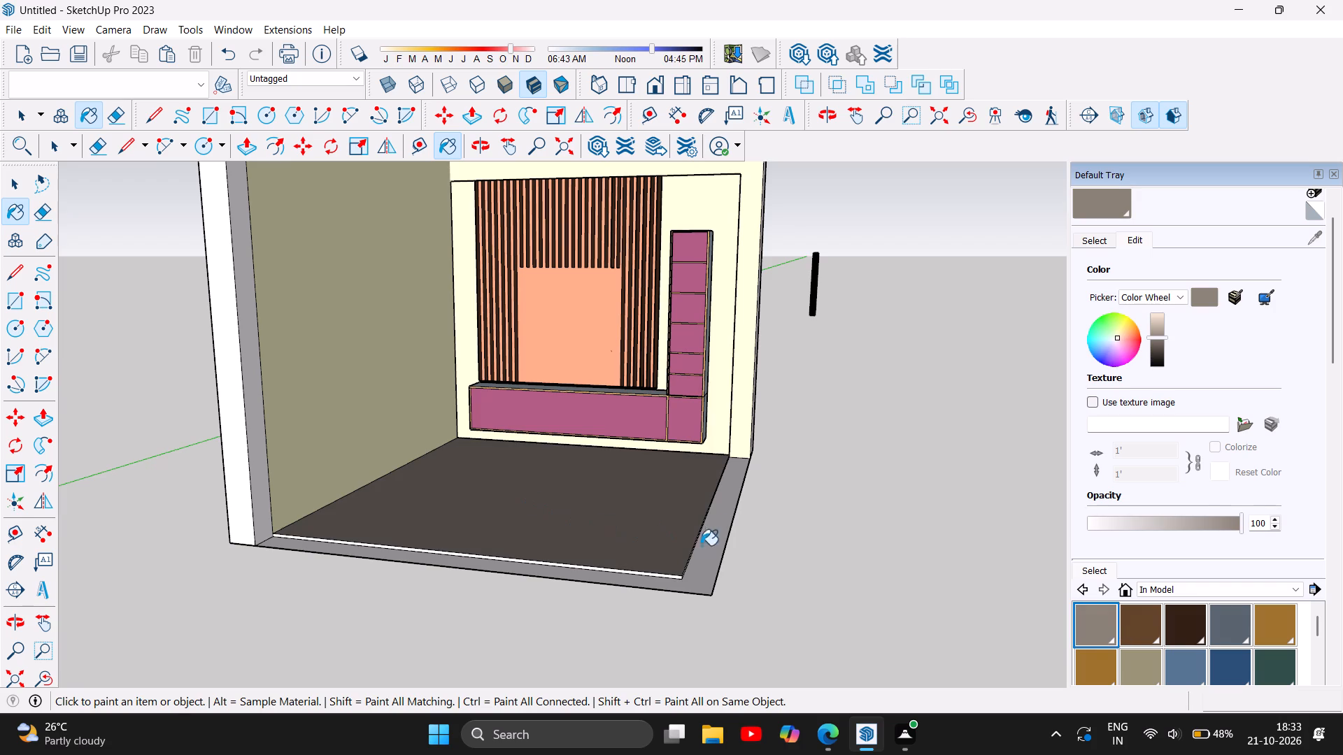
scroll(779, 502, "down", 3)
scroll(717, 524, "up", 5)
left_click(737, 532)
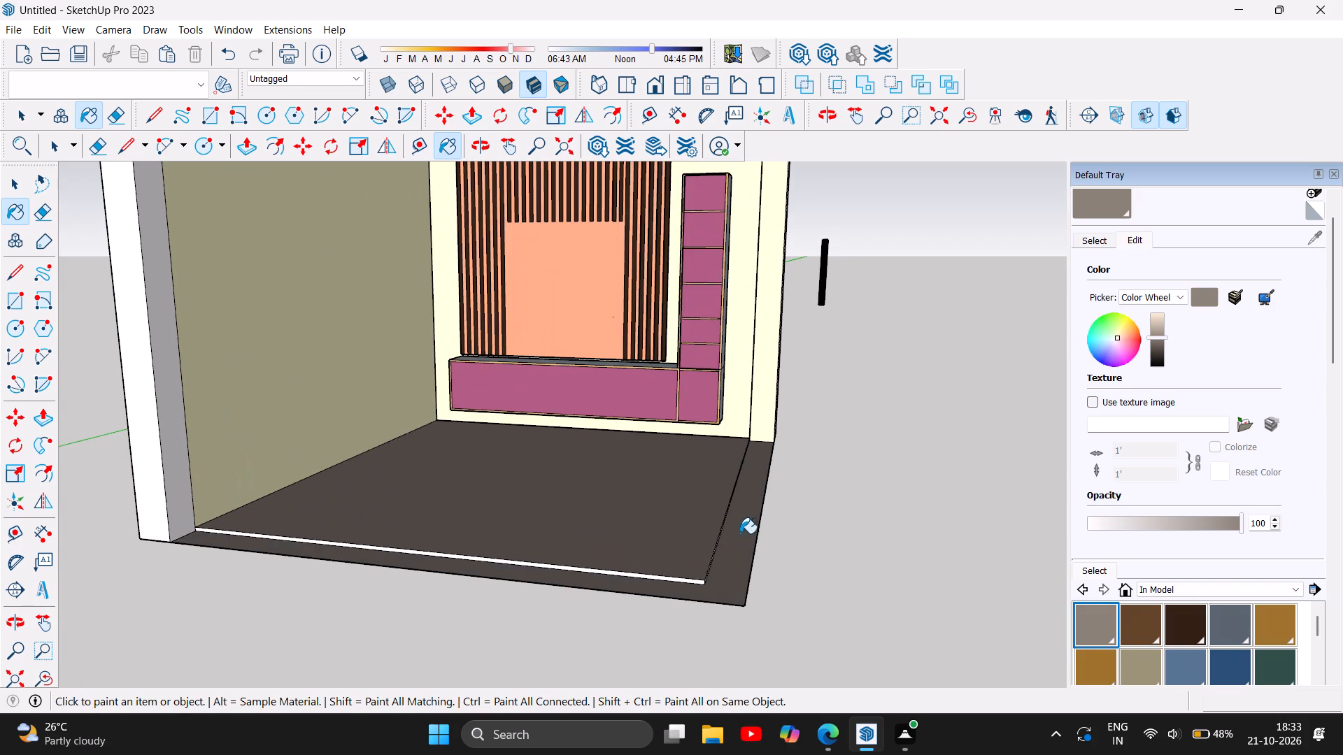
Examine the painted floor and walls together with the TV wall, console and tall shelf unit.
scroll(842, 517, "down", 5)
scroll(745, 429, "up", 5)
scroll(659, 549, "down", 3)
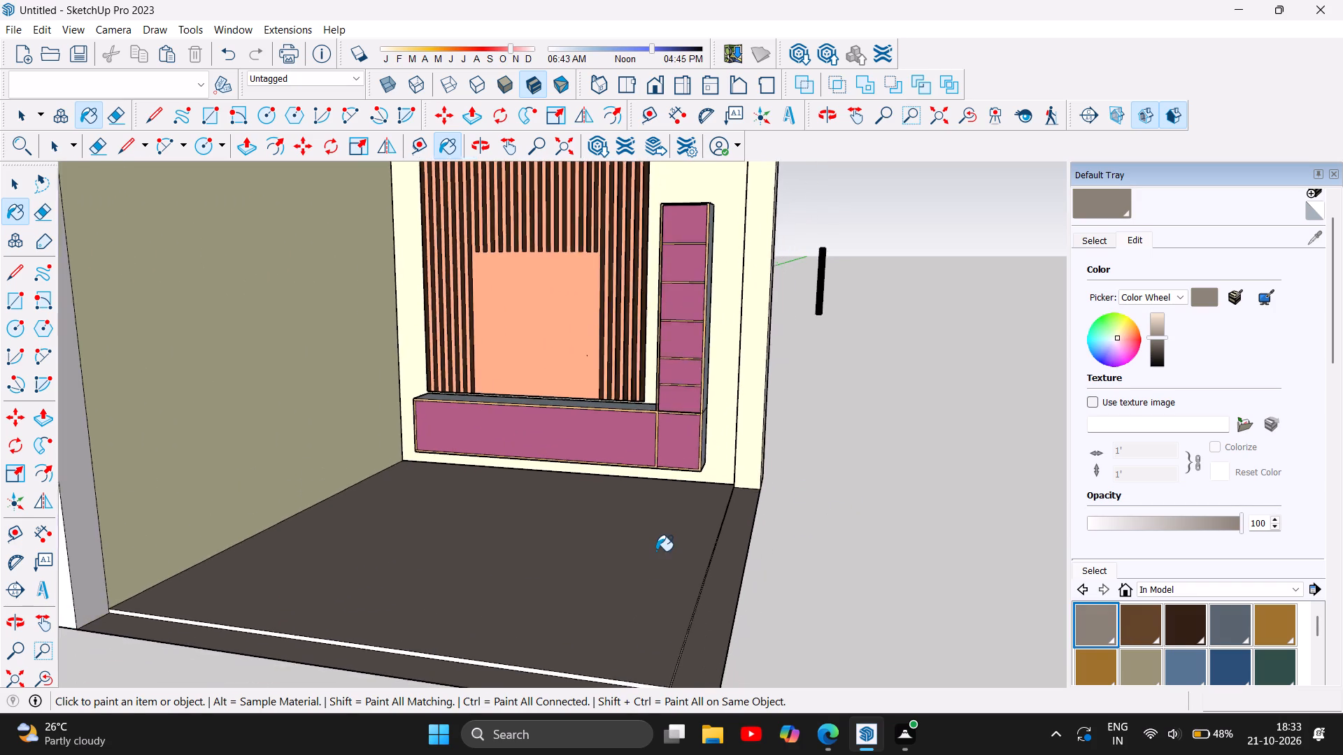
scroll(737, 544, "down", 3)
scroll(621, 189, "up", 4)
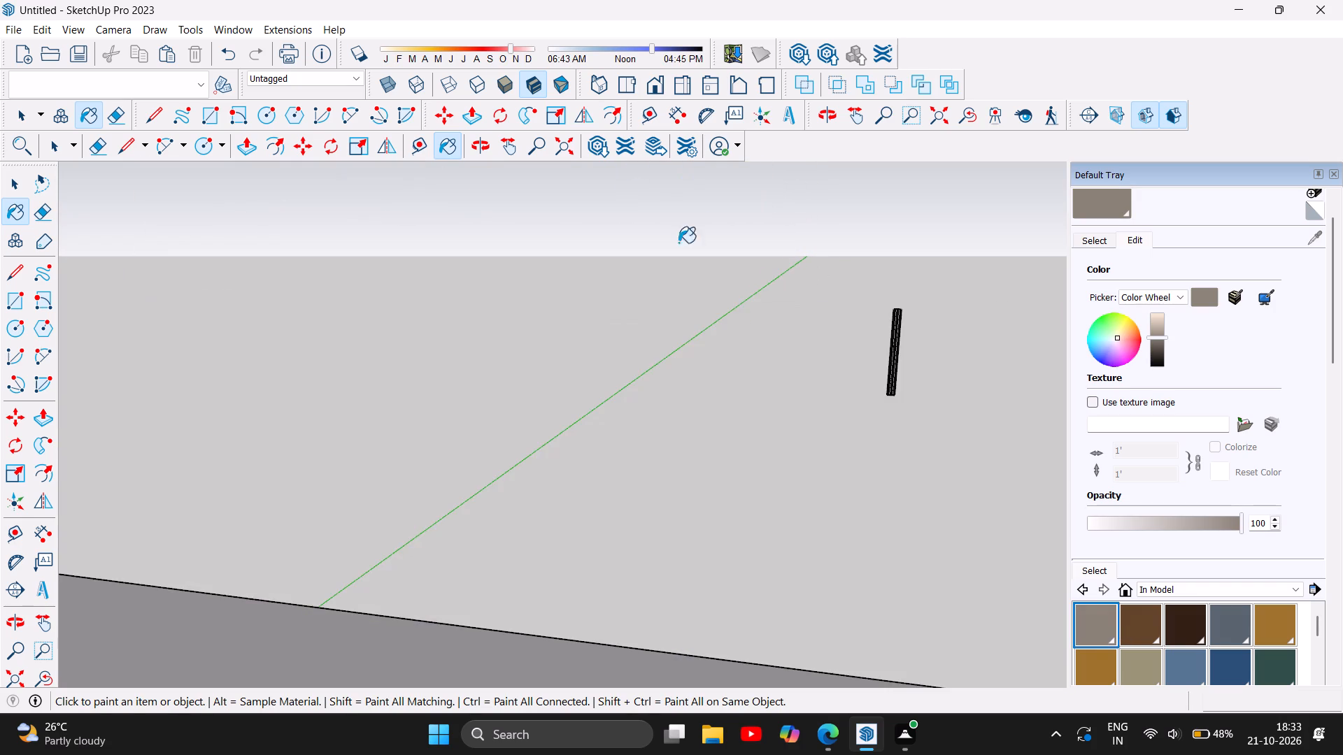
scroll(627, 175, "down", 4)
scroll(640, 254, "up", 2)
scroll(685, 289, "up", 2)
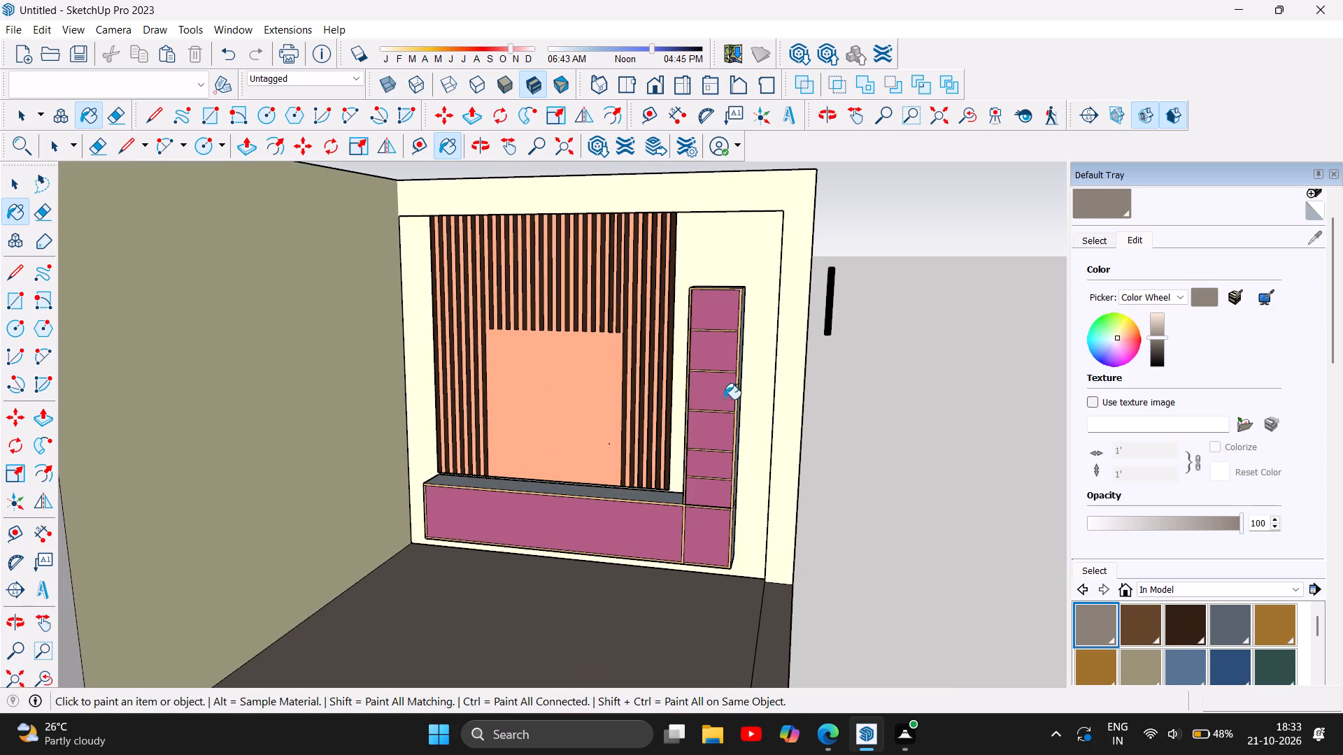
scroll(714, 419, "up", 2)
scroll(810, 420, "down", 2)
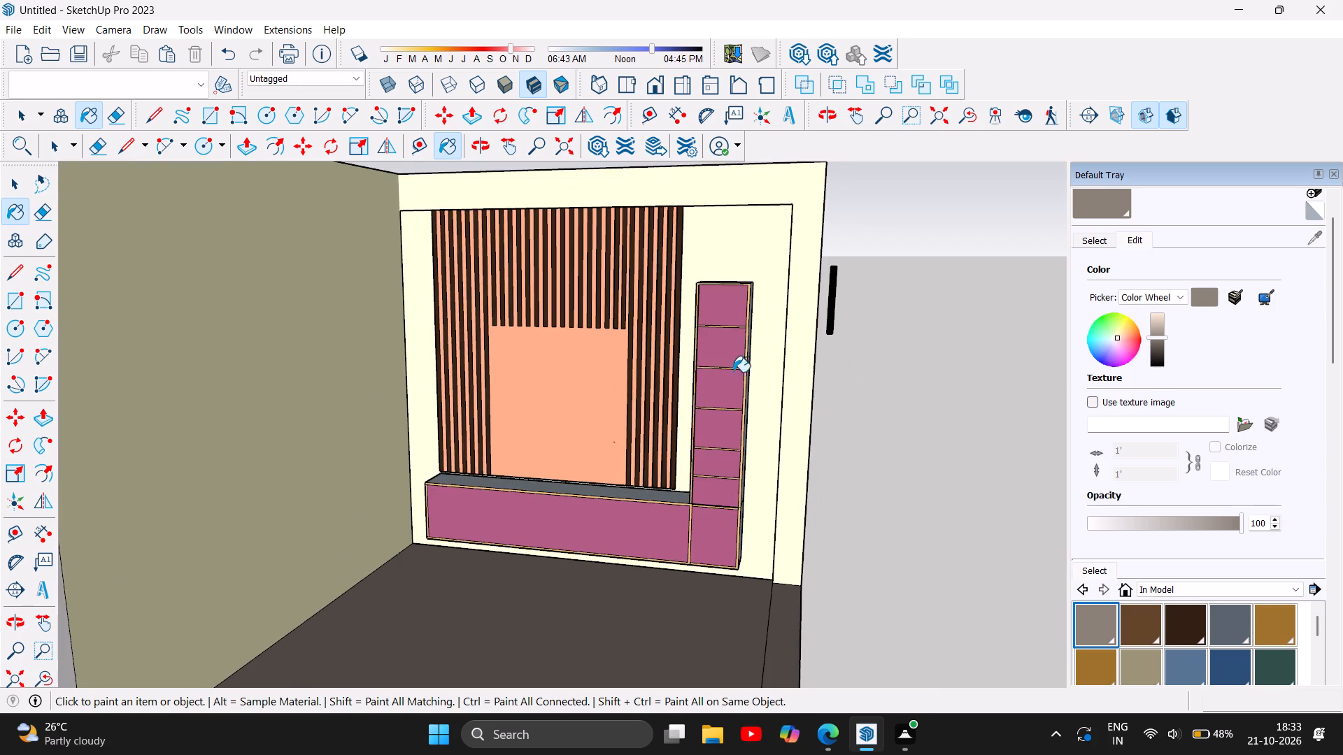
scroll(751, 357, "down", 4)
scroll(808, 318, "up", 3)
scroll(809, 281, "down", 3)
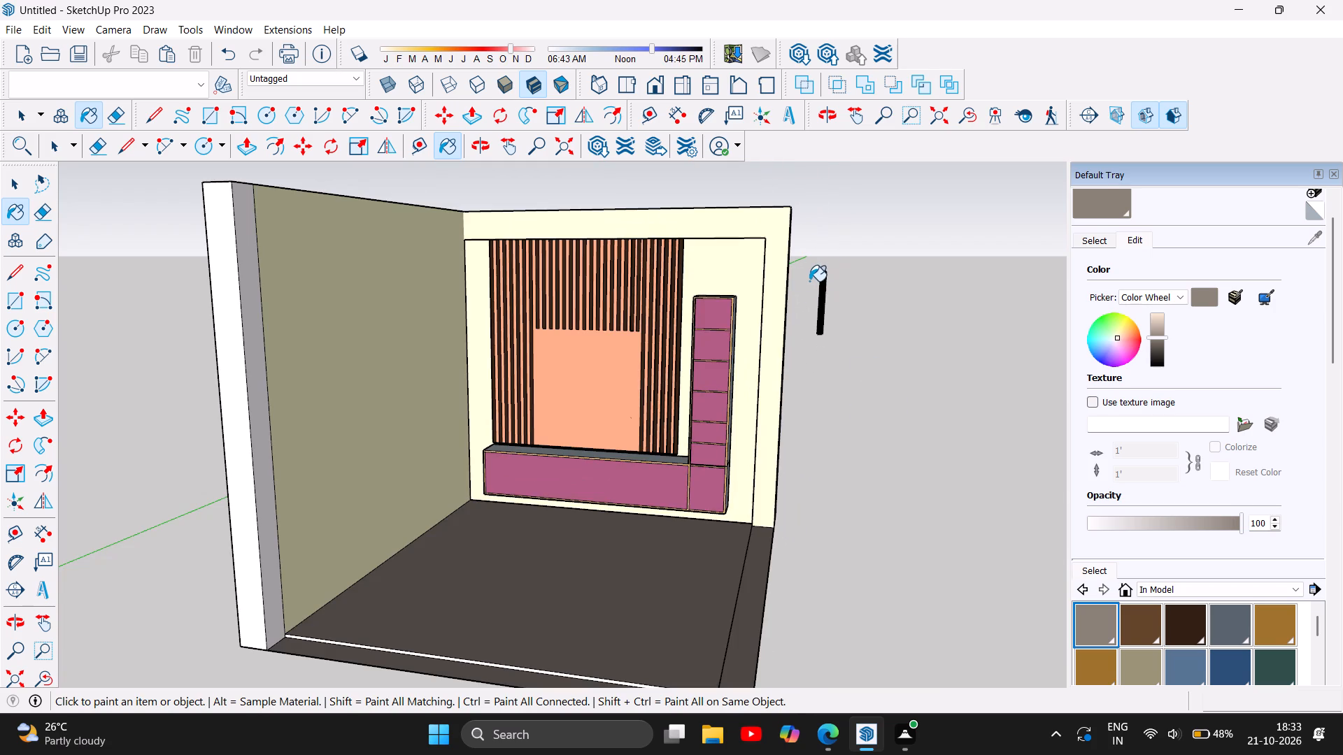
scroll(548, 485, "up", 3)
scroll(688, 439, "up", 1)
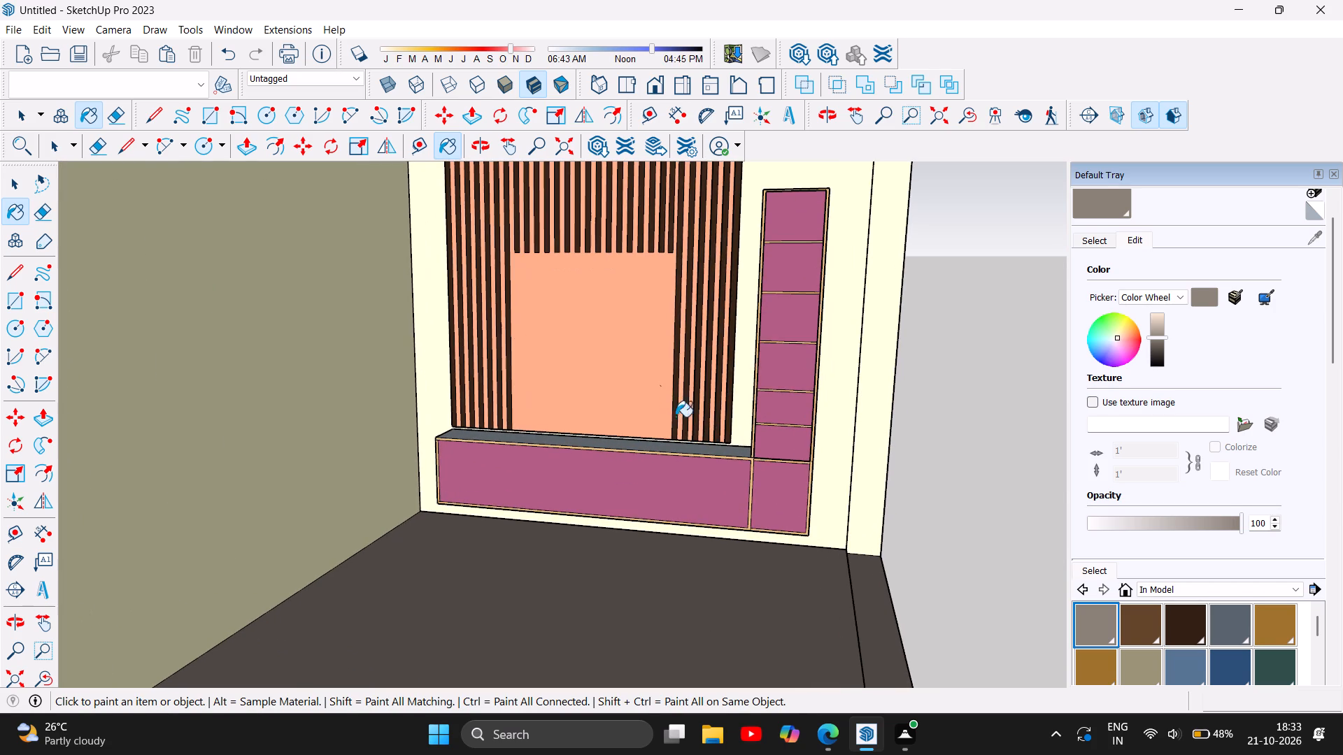
Switch to Microsoft Edge, reload the open page, and search for "3d warehouse sketchup" in a new tab.
left_click(823, 740)
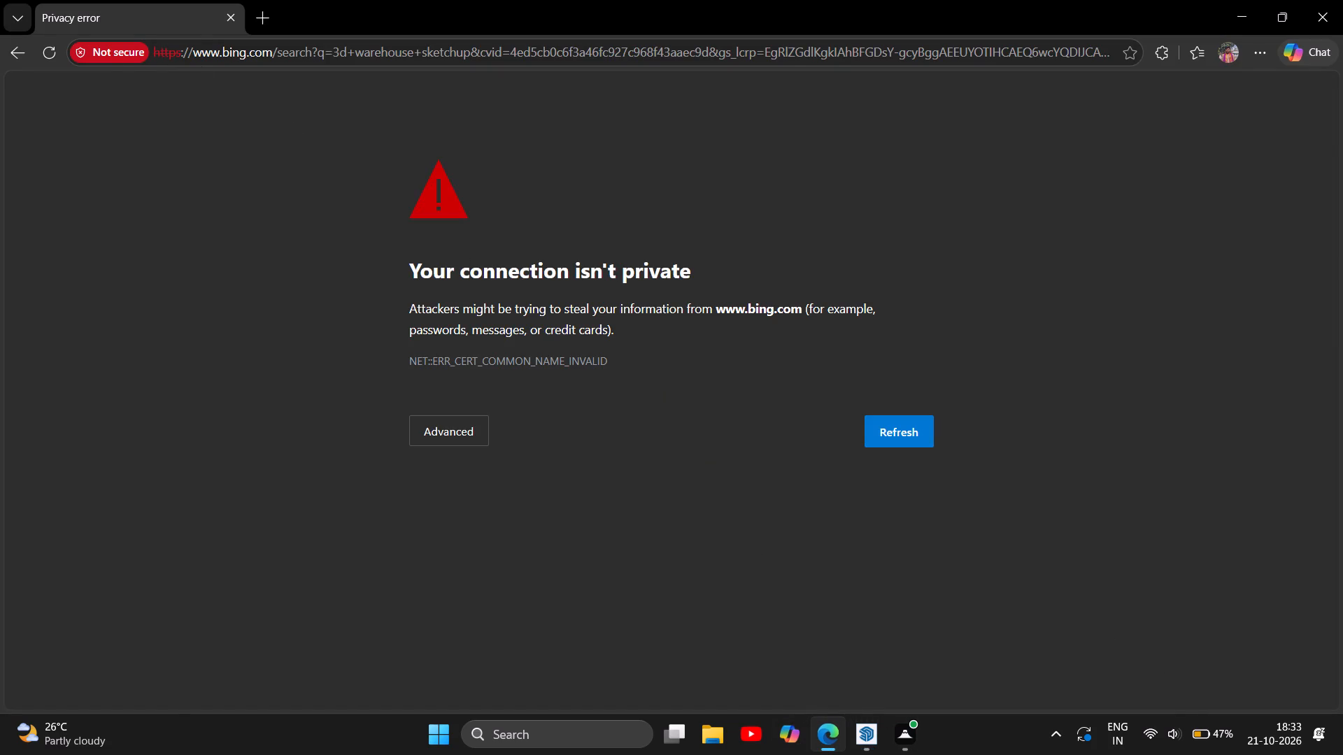
left_click(44, 50)
left_click(263, 8)
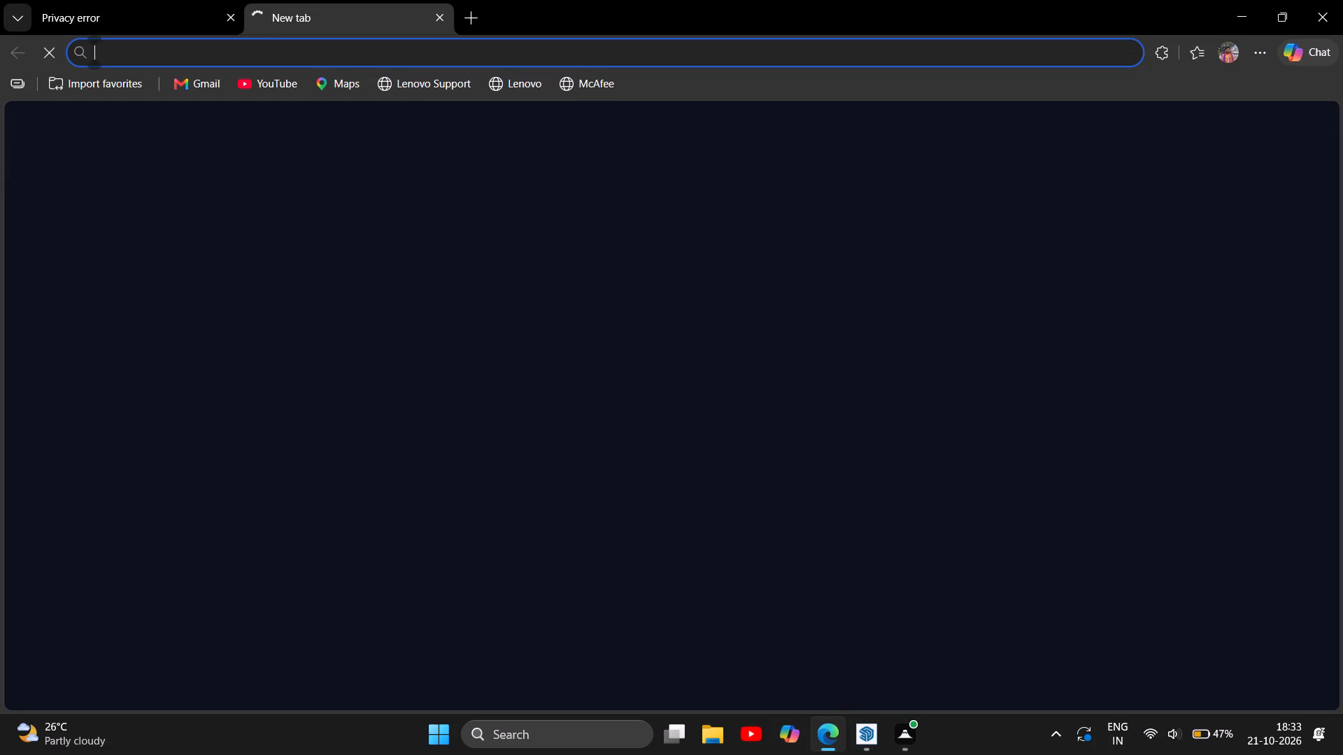
left_click(276, 62)
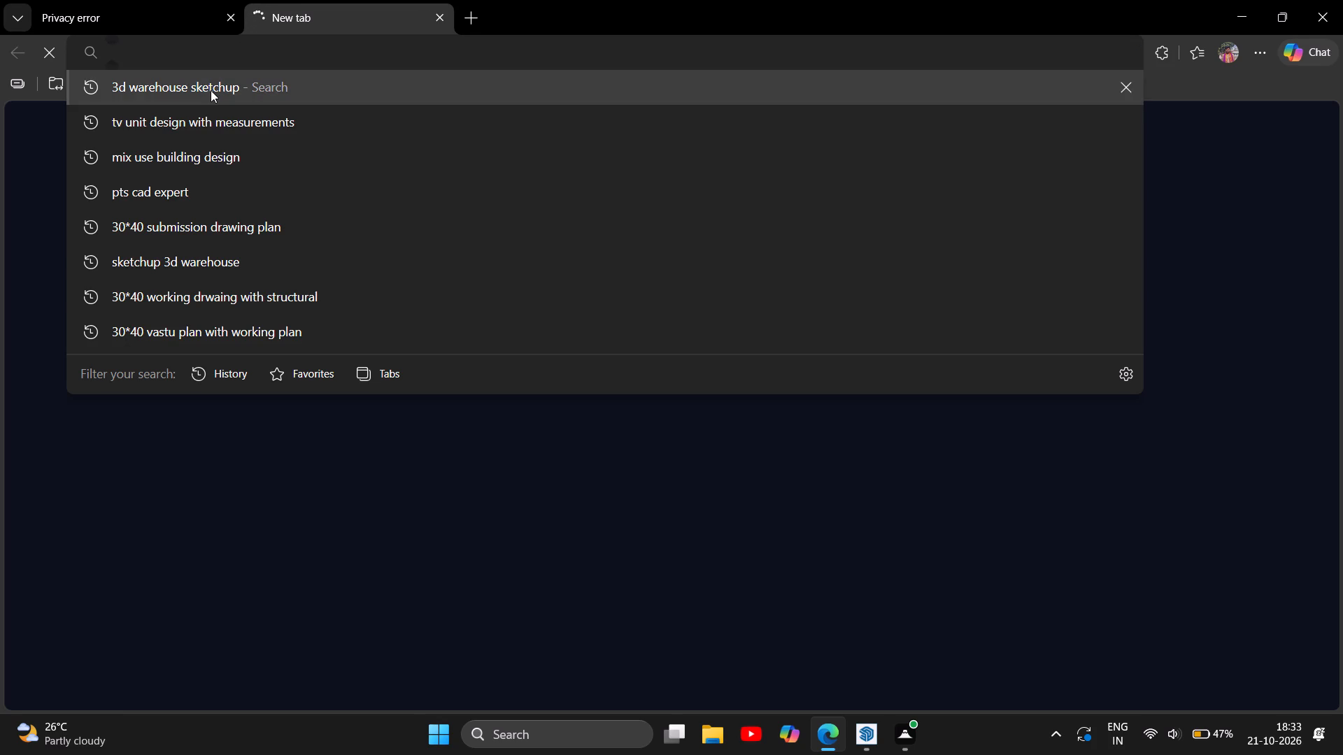
left_click(212, 90)
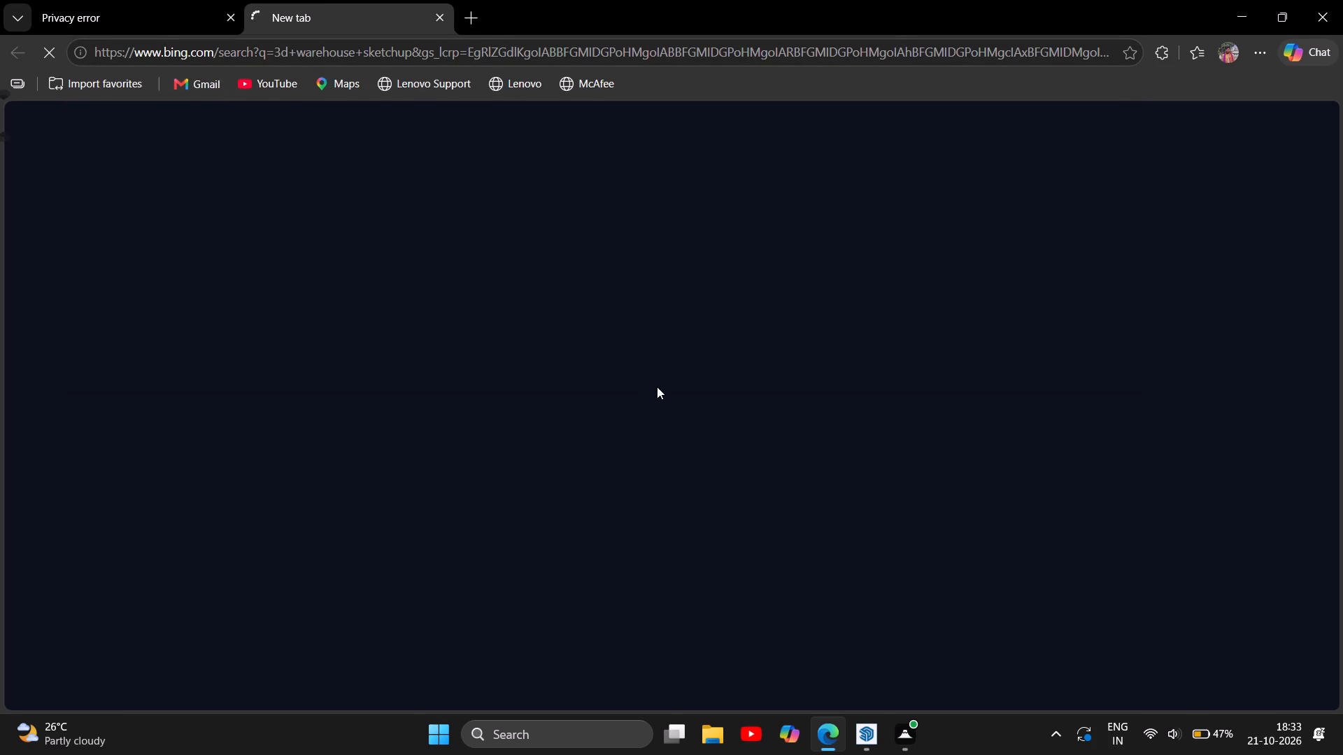
Switch back to SketchUp and minimise its window.
left_click(868, 731)
left_click(1249, 12)
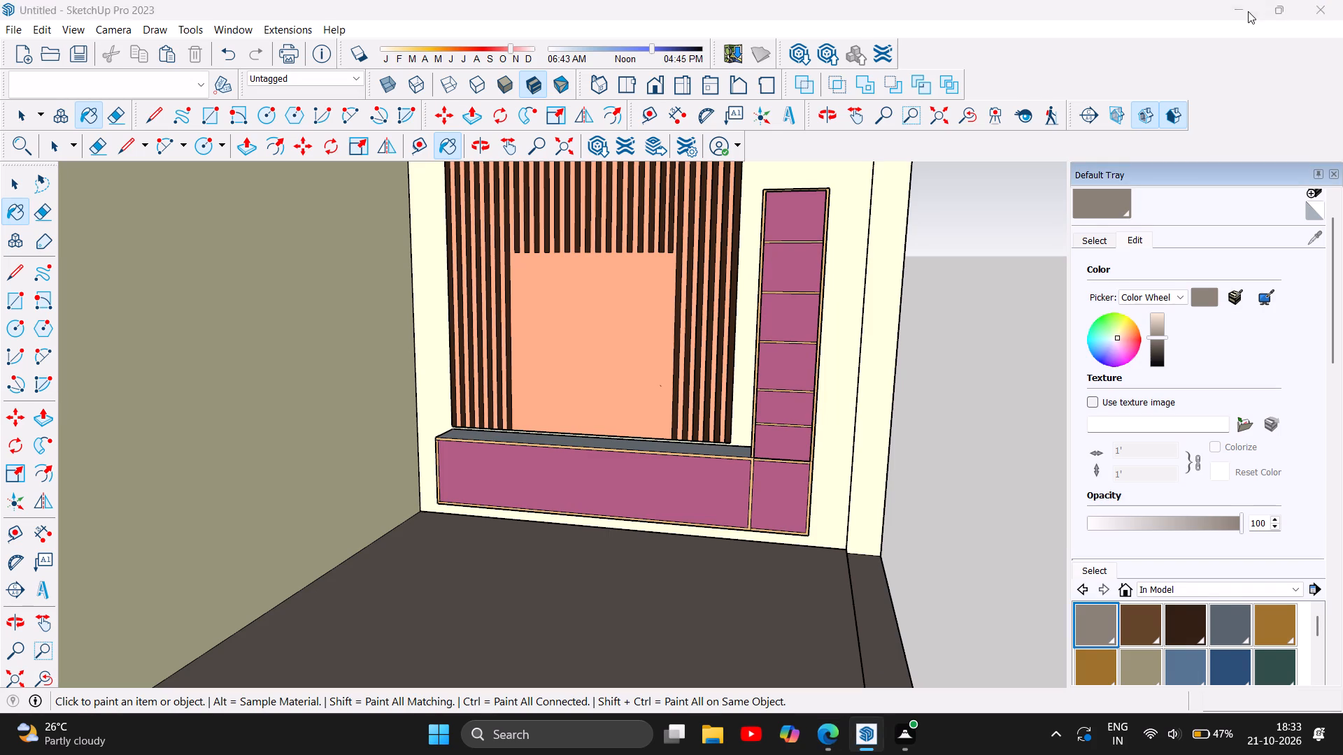